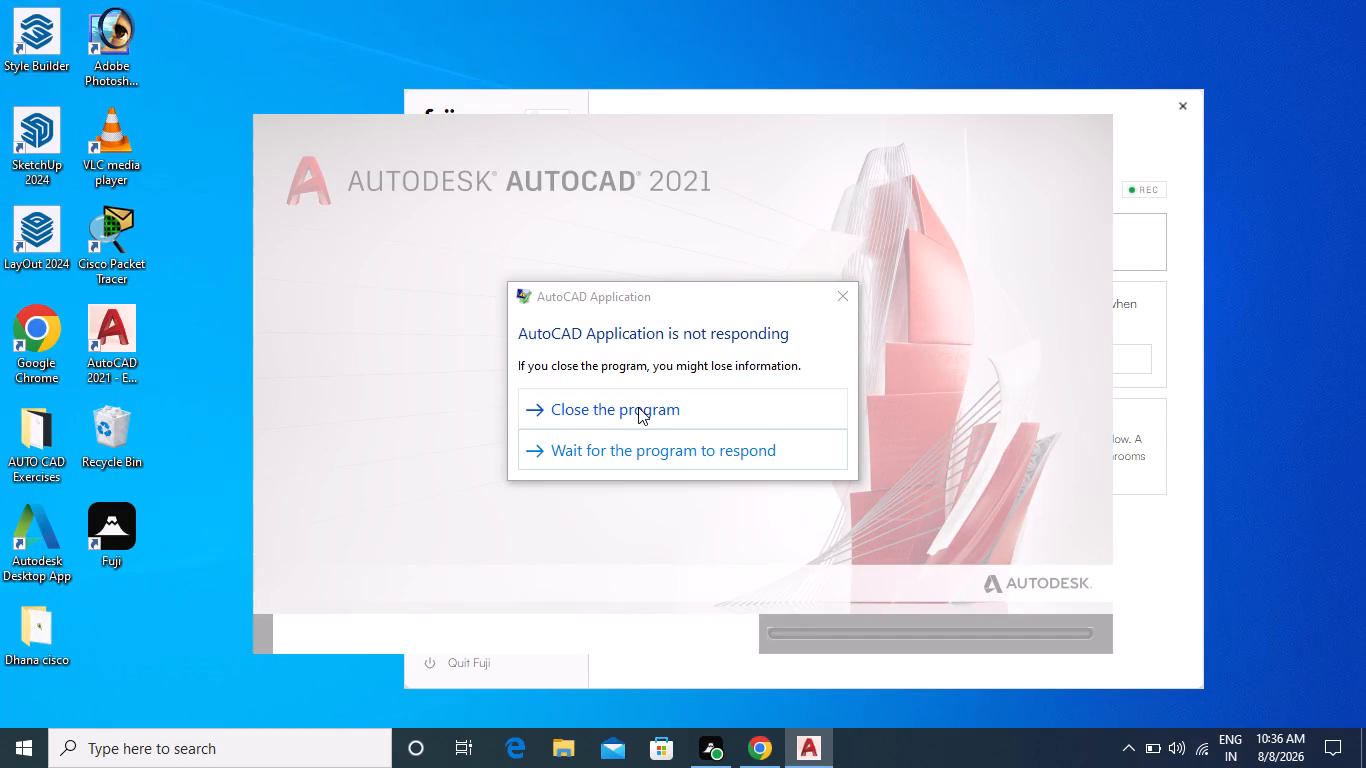
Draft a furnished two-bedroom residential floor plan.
Choose to wait for the unresponsive AutoCAD 2021 application to respond instead of closing it.
click(668, 460)
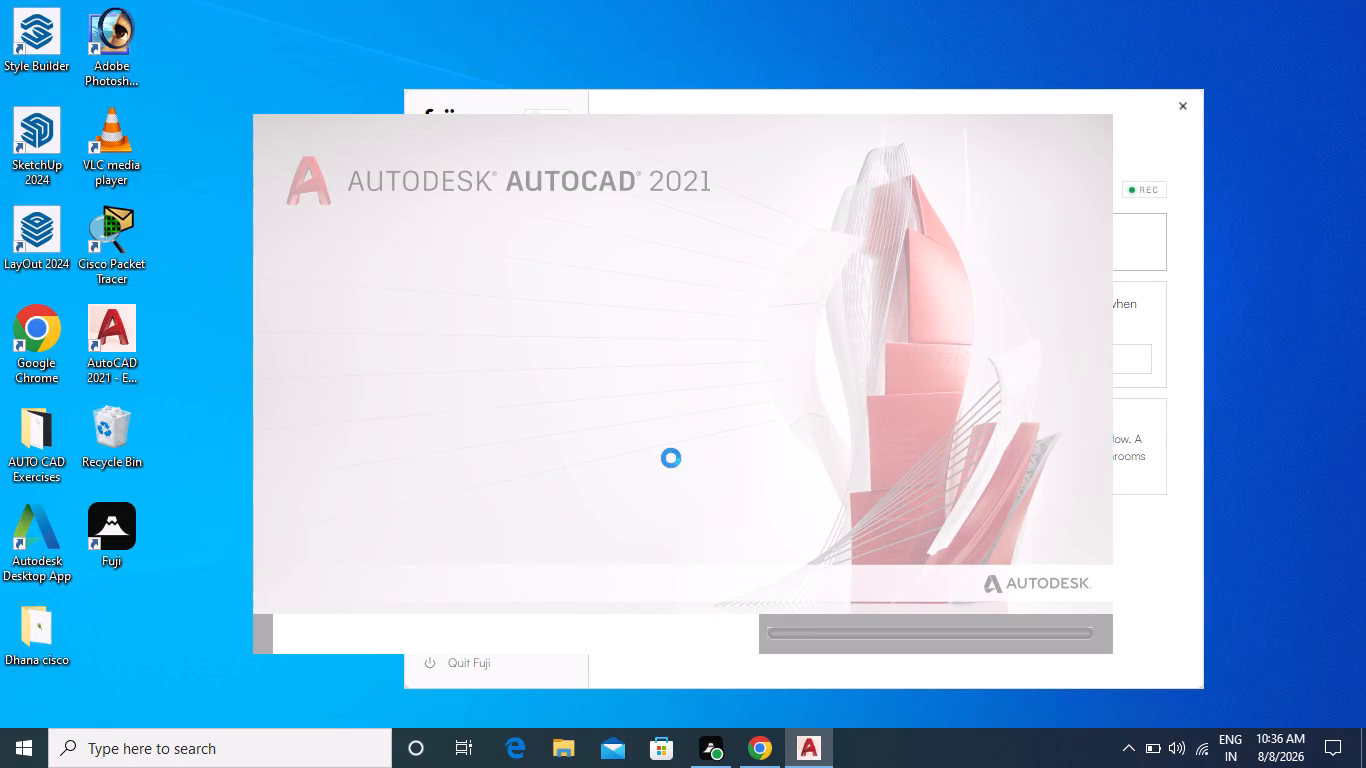
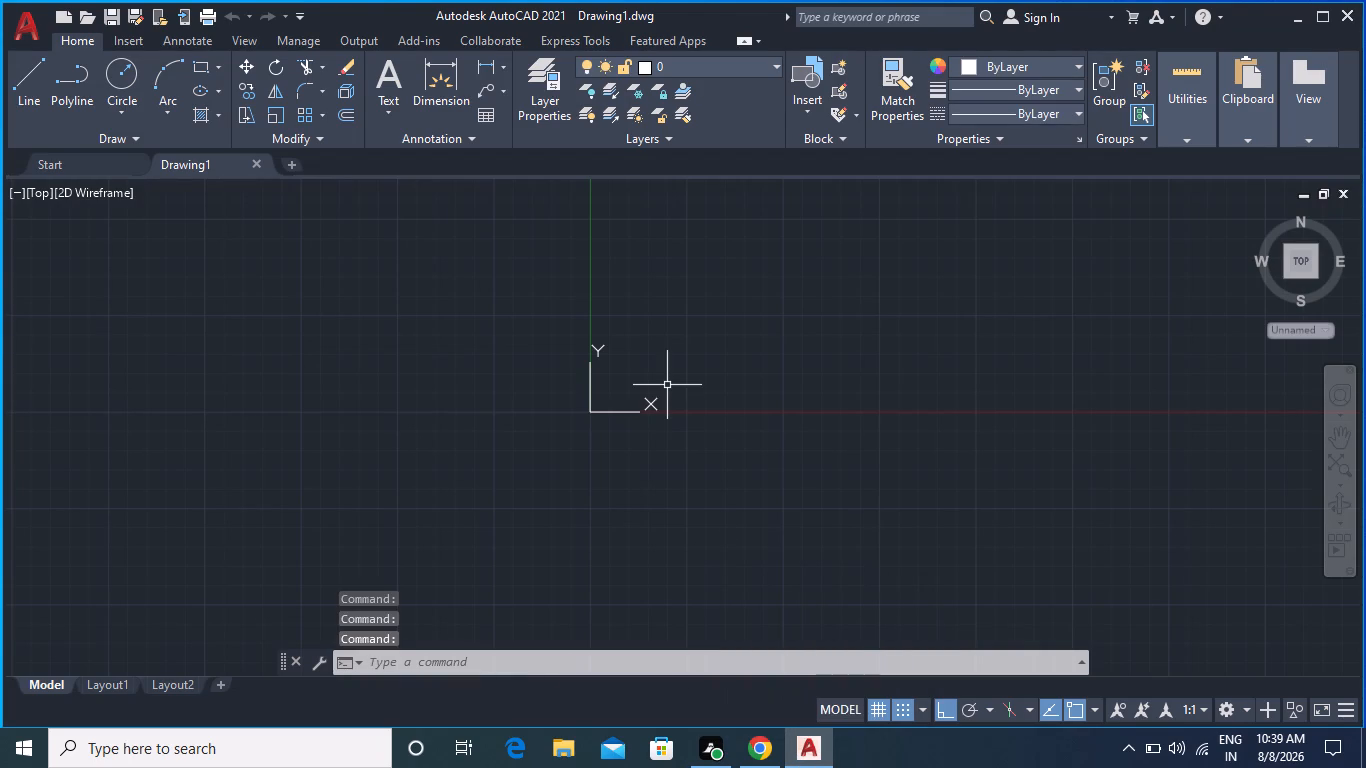
Configure the drawing units to Engineering length with 0'-0.00" precision and an insertion scale of Feet.
text(un)
key(Return)
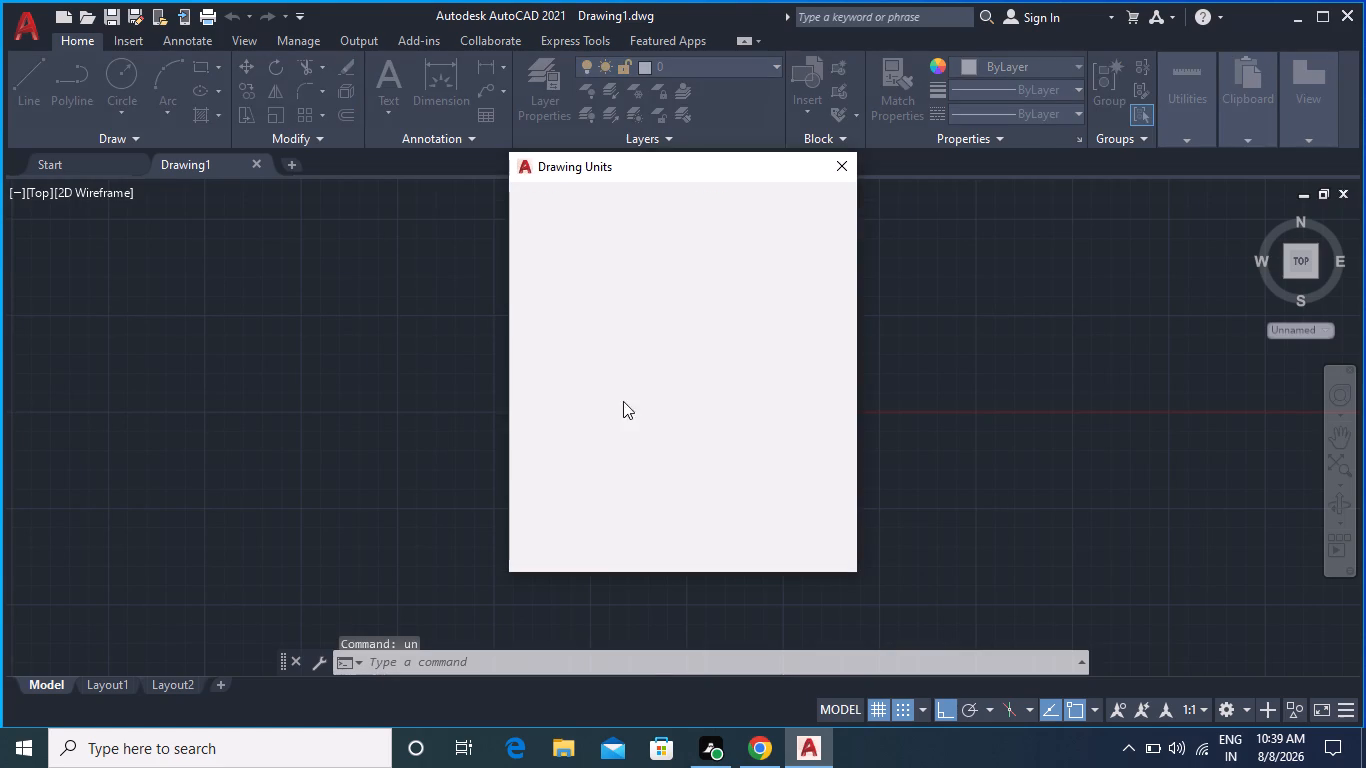
click(617, 235)
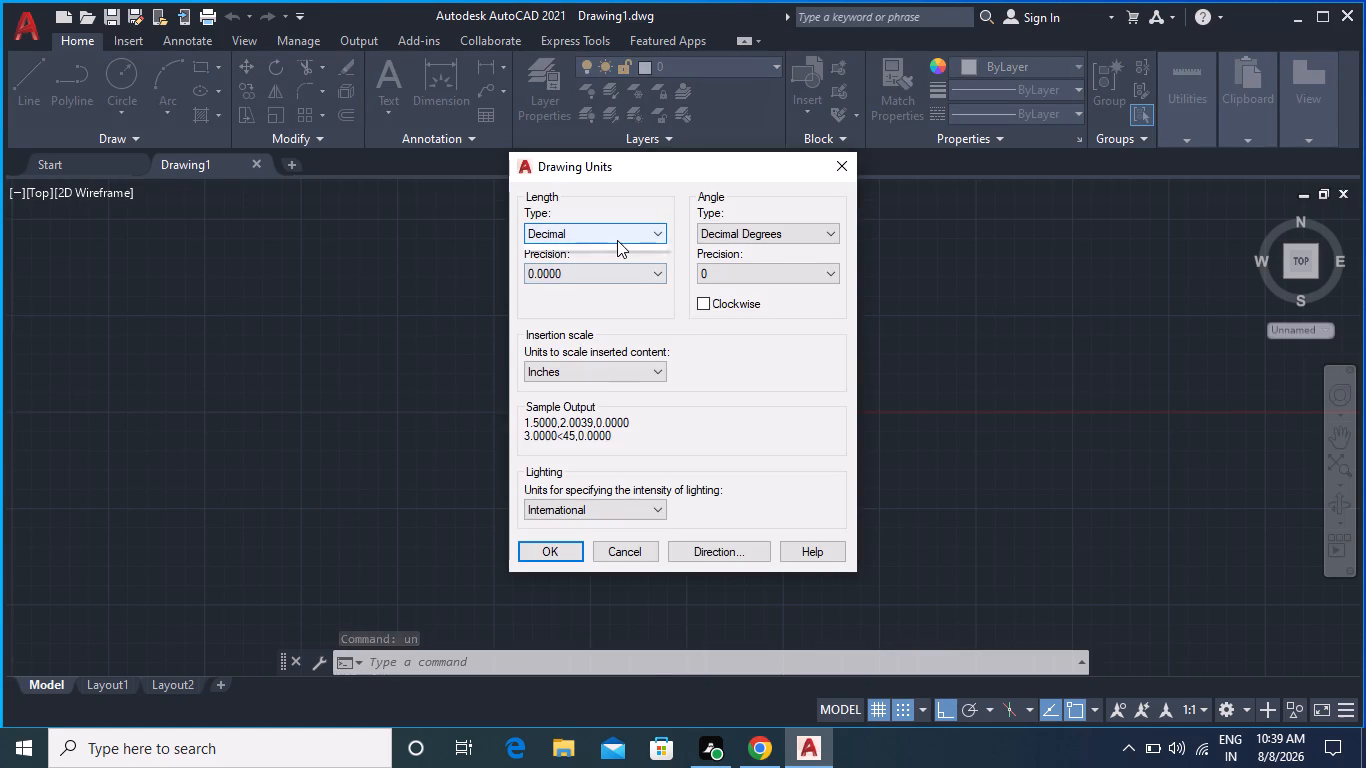
click(601, 279)
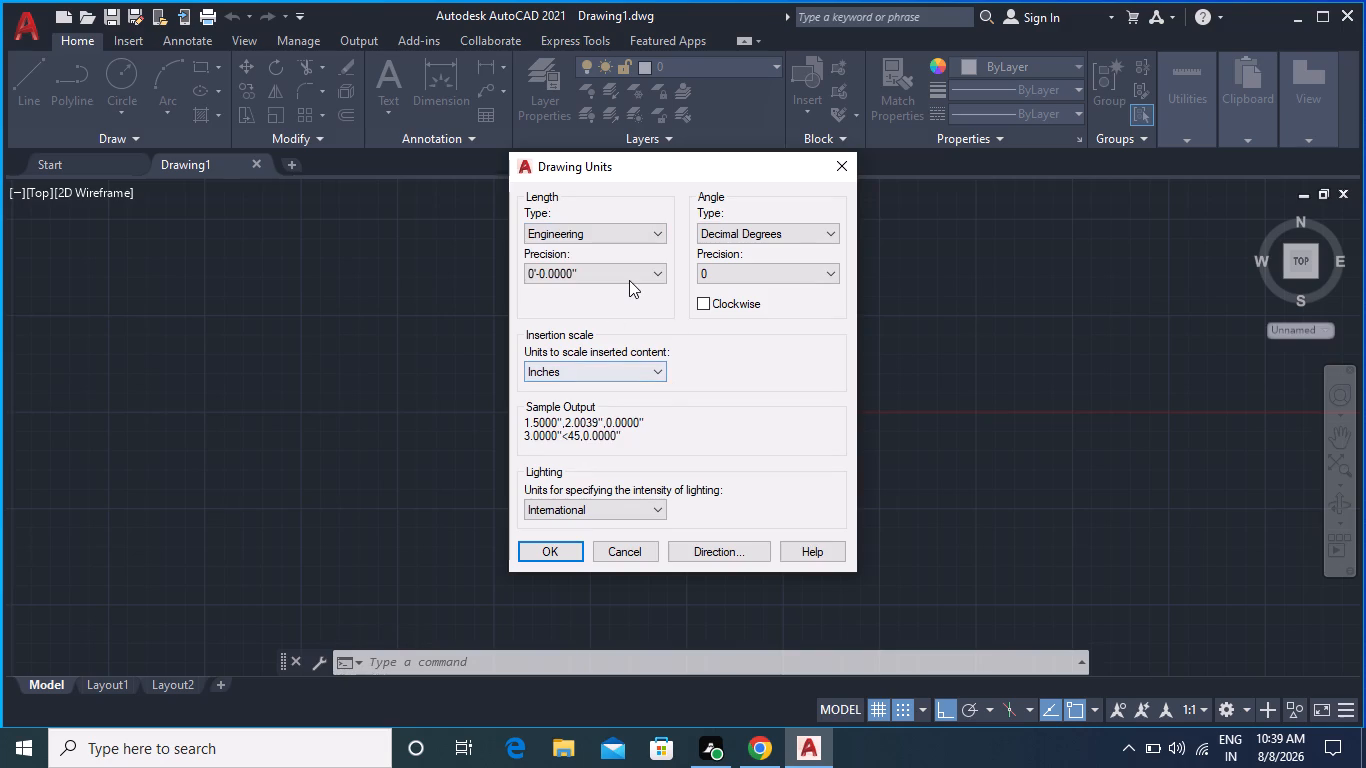
click(629, 277)
click(568, 315)
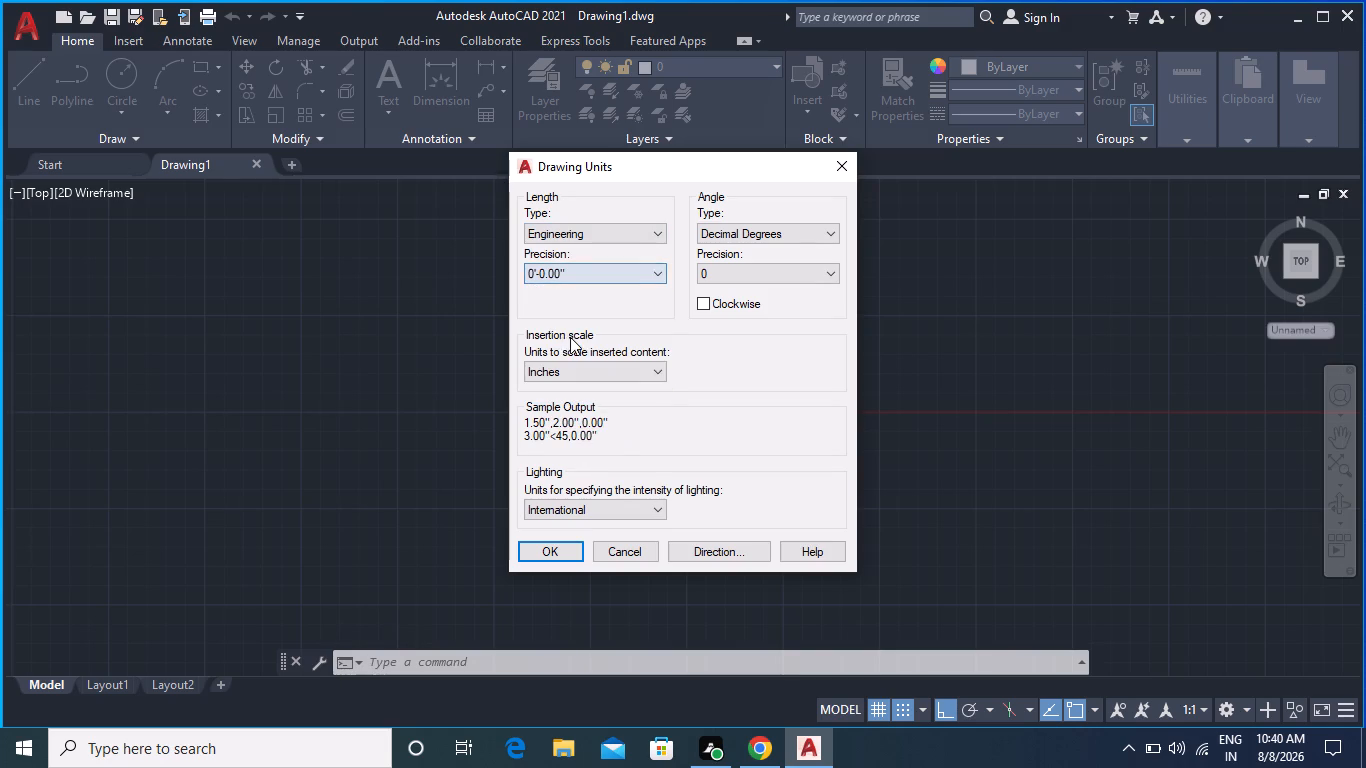
click(593, 365)
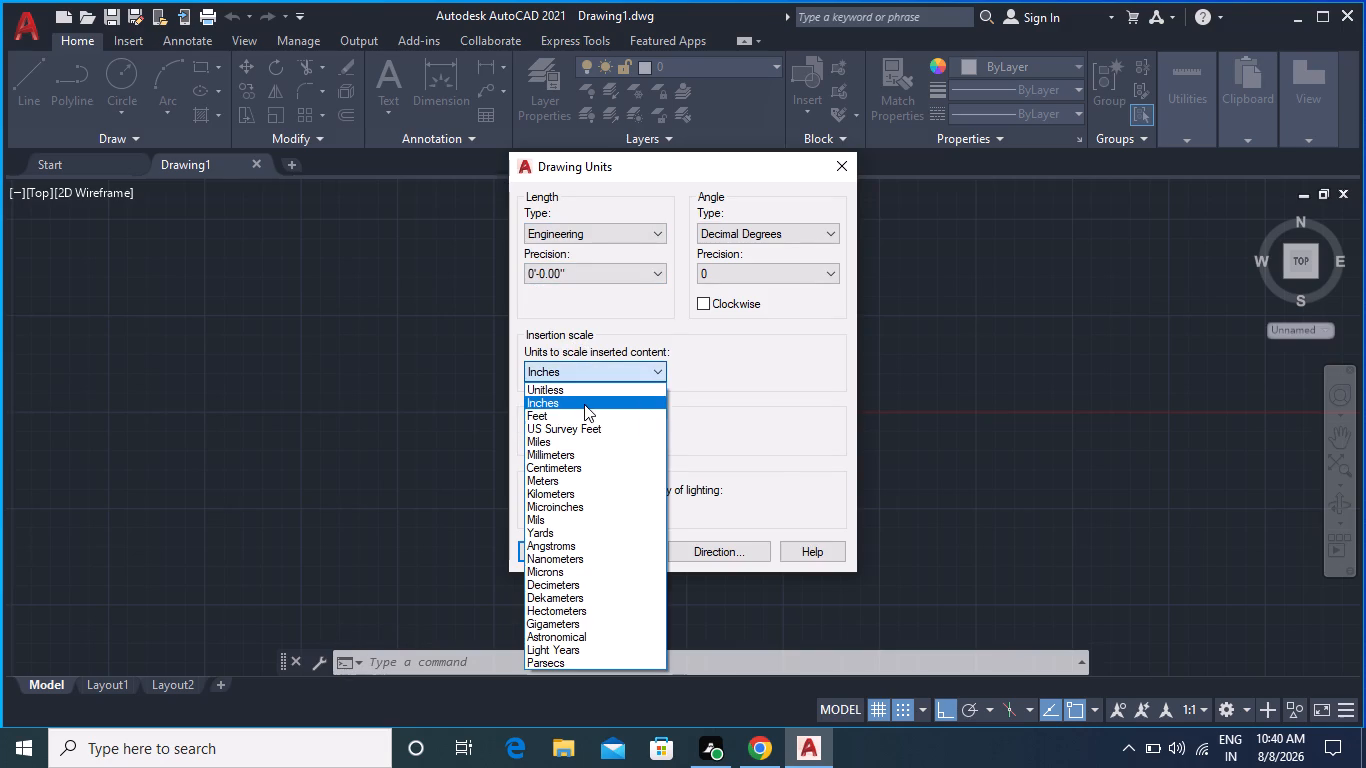
click(584, 415)
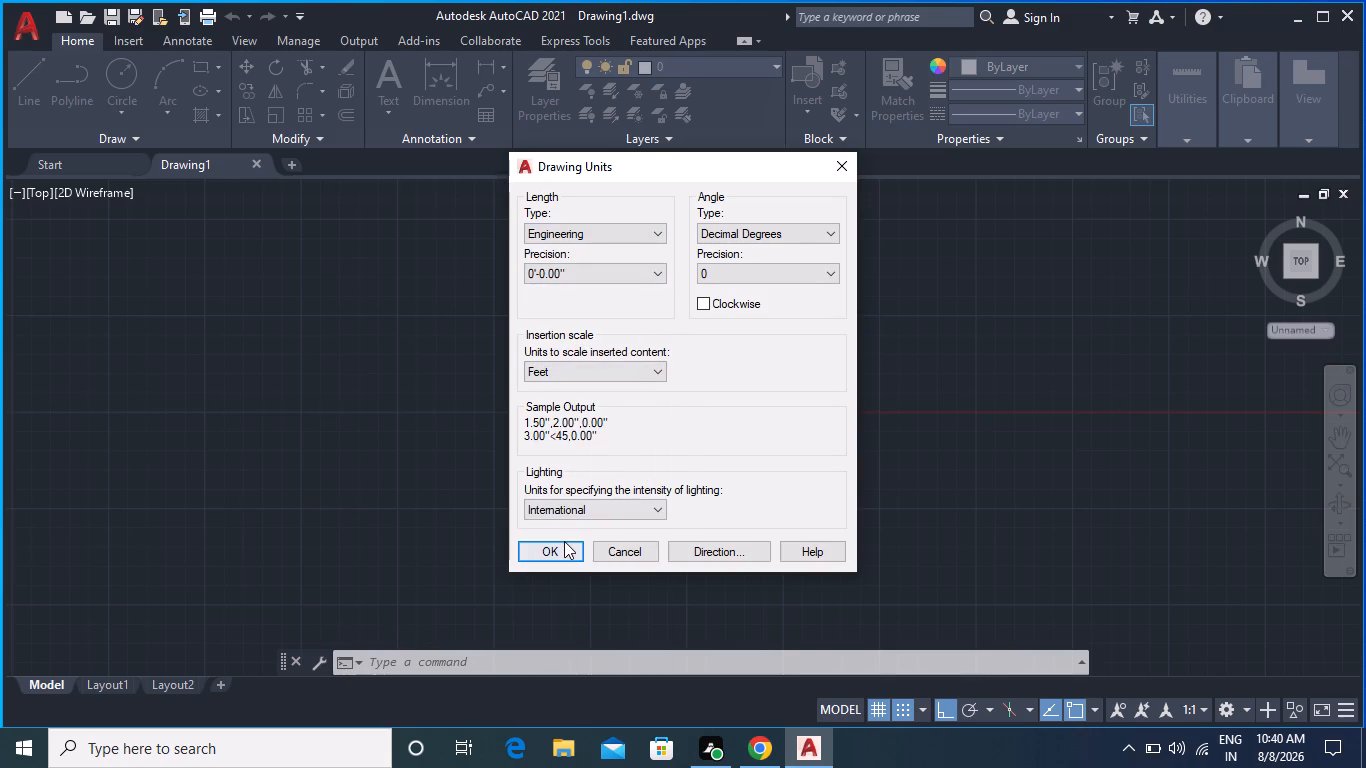
click(564, 541)
click(738, 422)
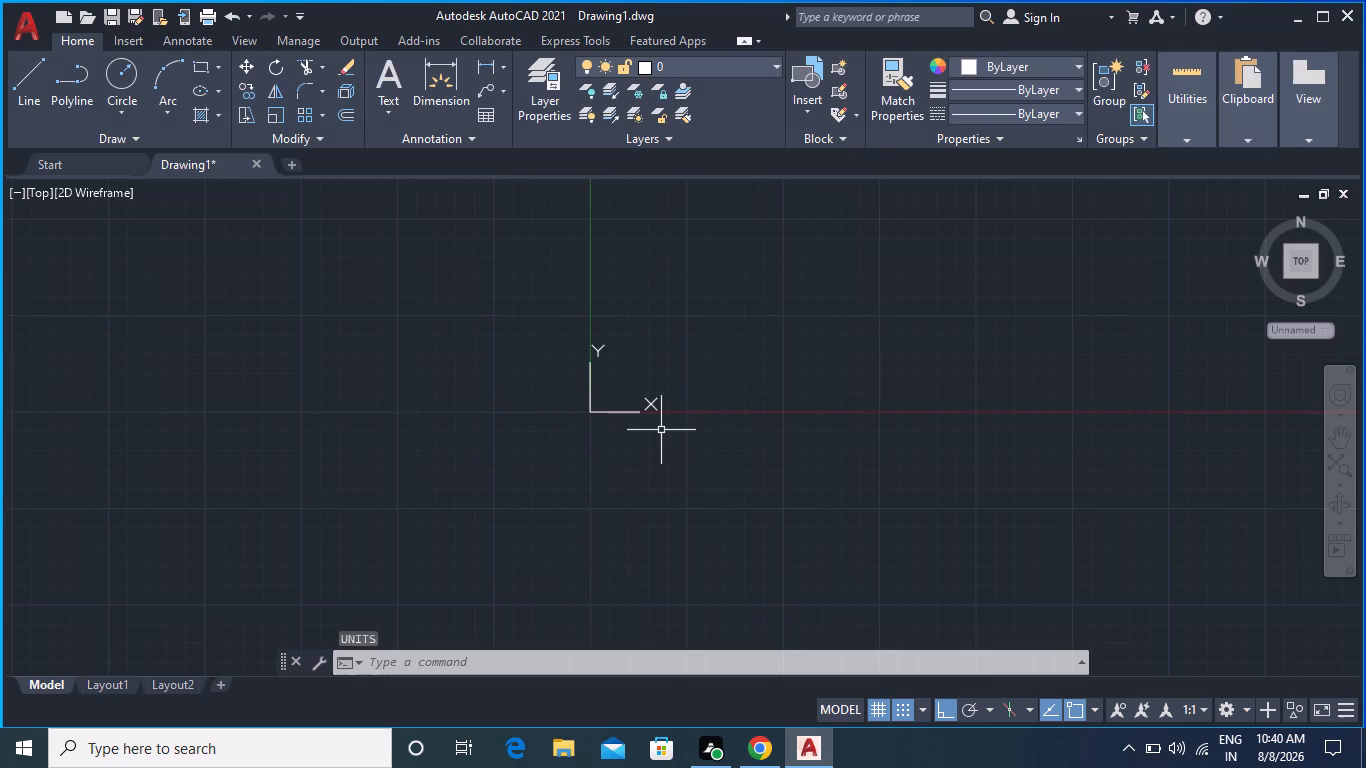
Open the Dimension Style Manager.
key(d)
key(Return)
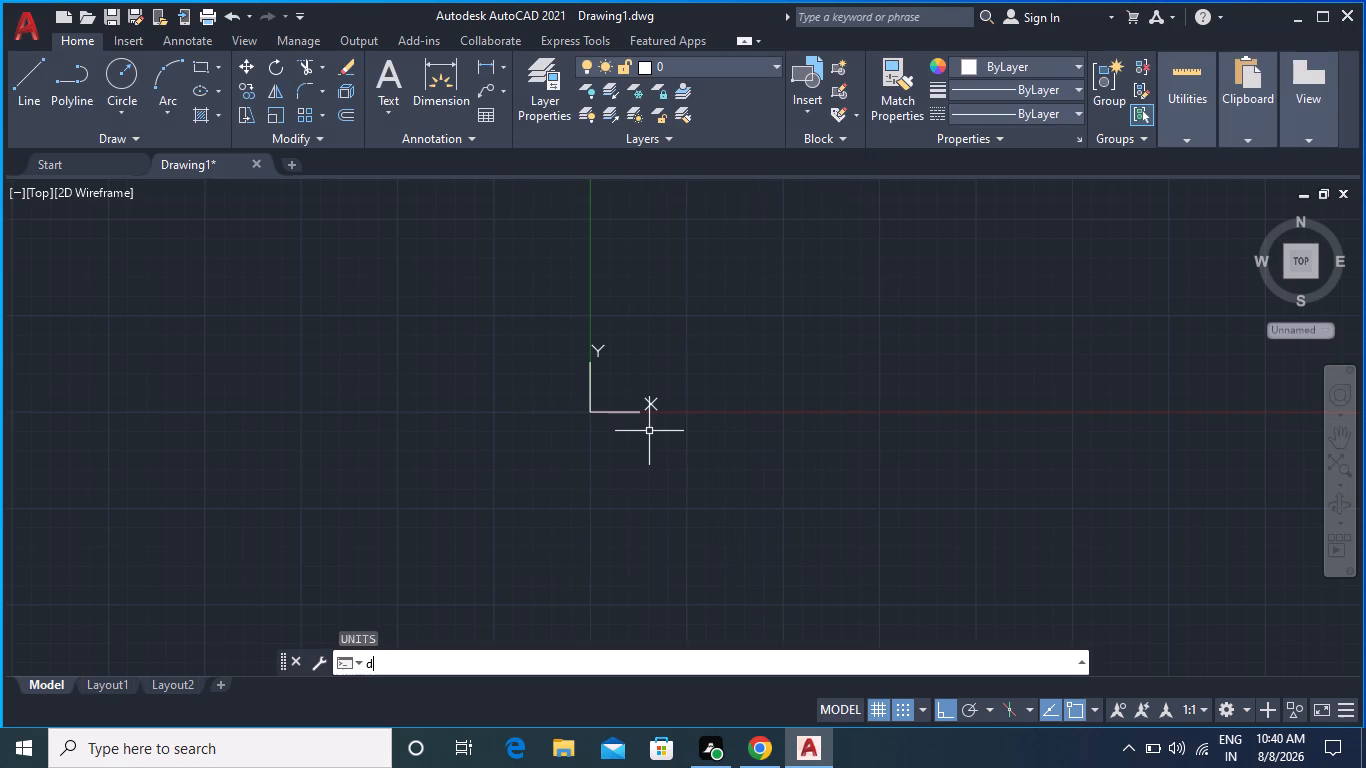
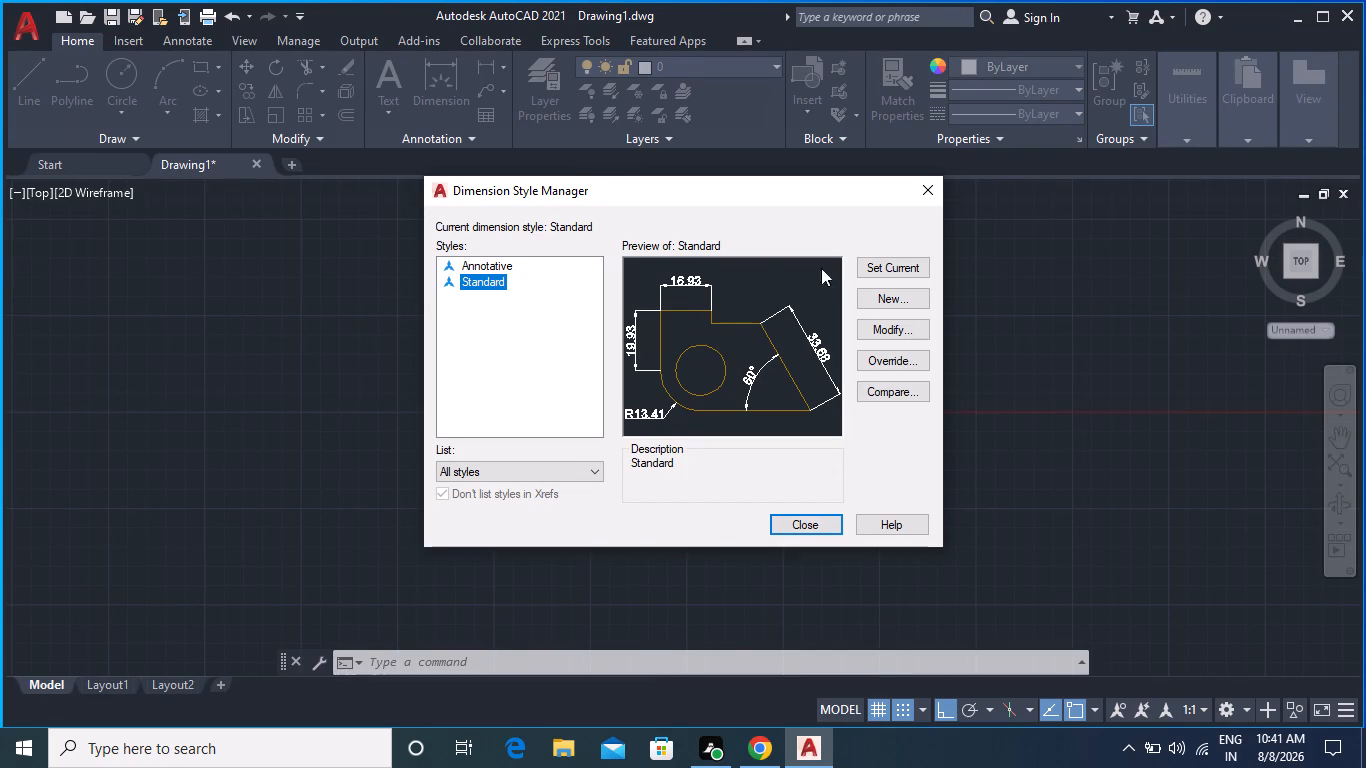
Review the line, text and fit settings of the Standard dimension style and accept them as they are.
click(907, 329)
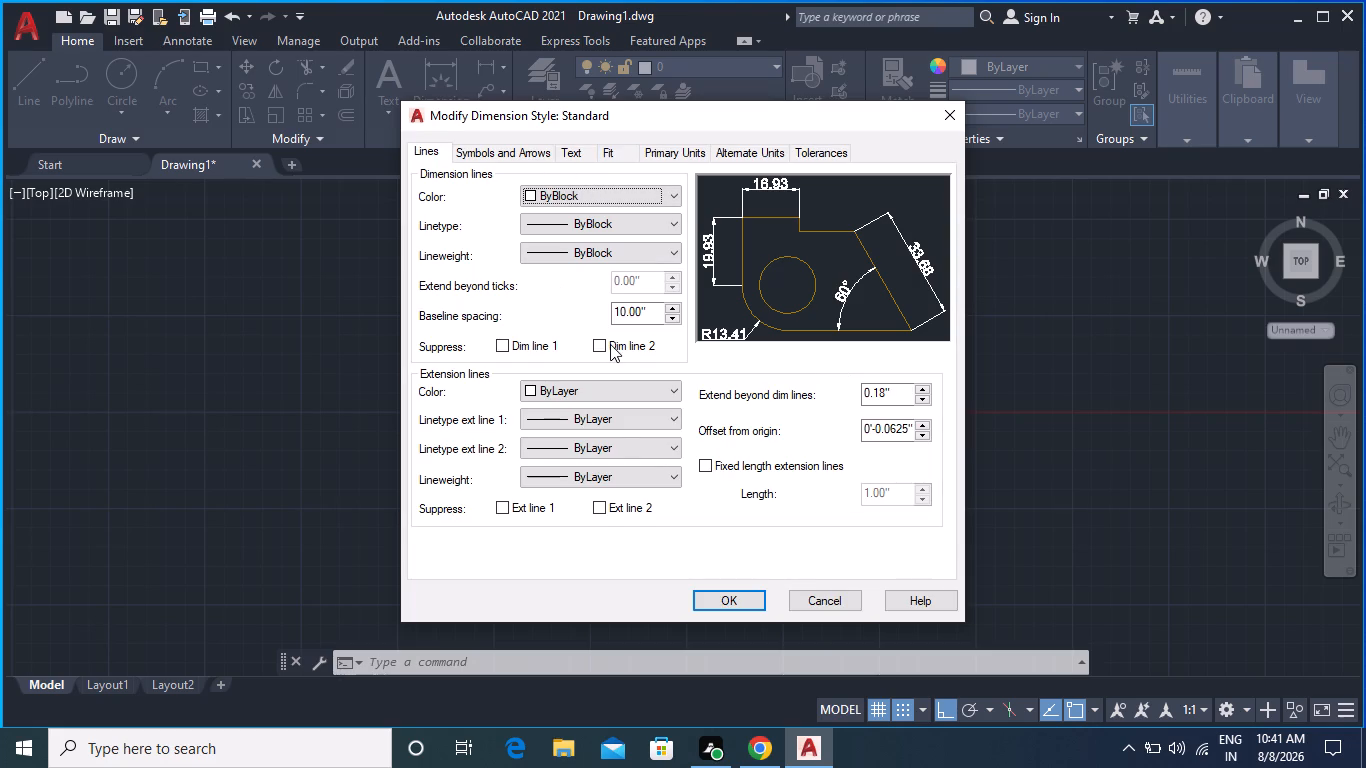
scroll(583, 369, down, 2)
click(566, 155)
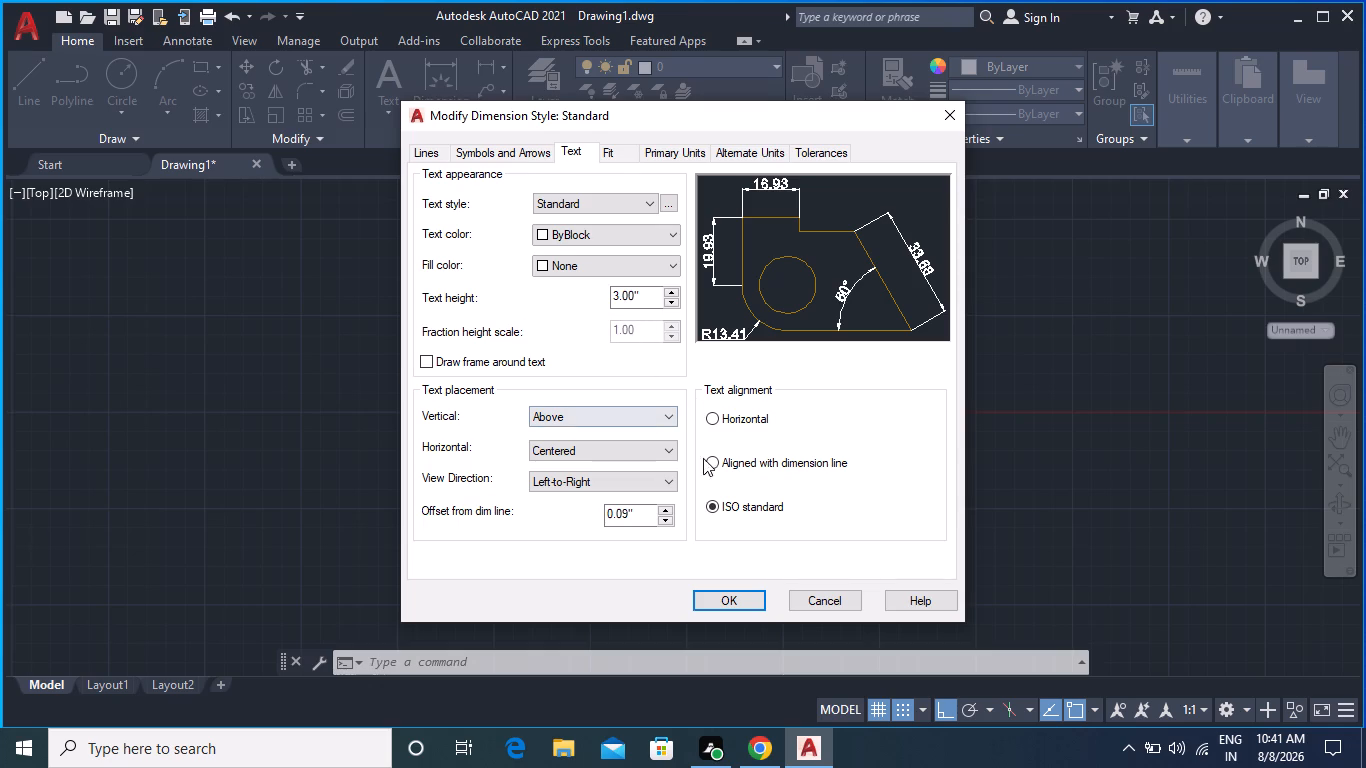
click(614, 150)
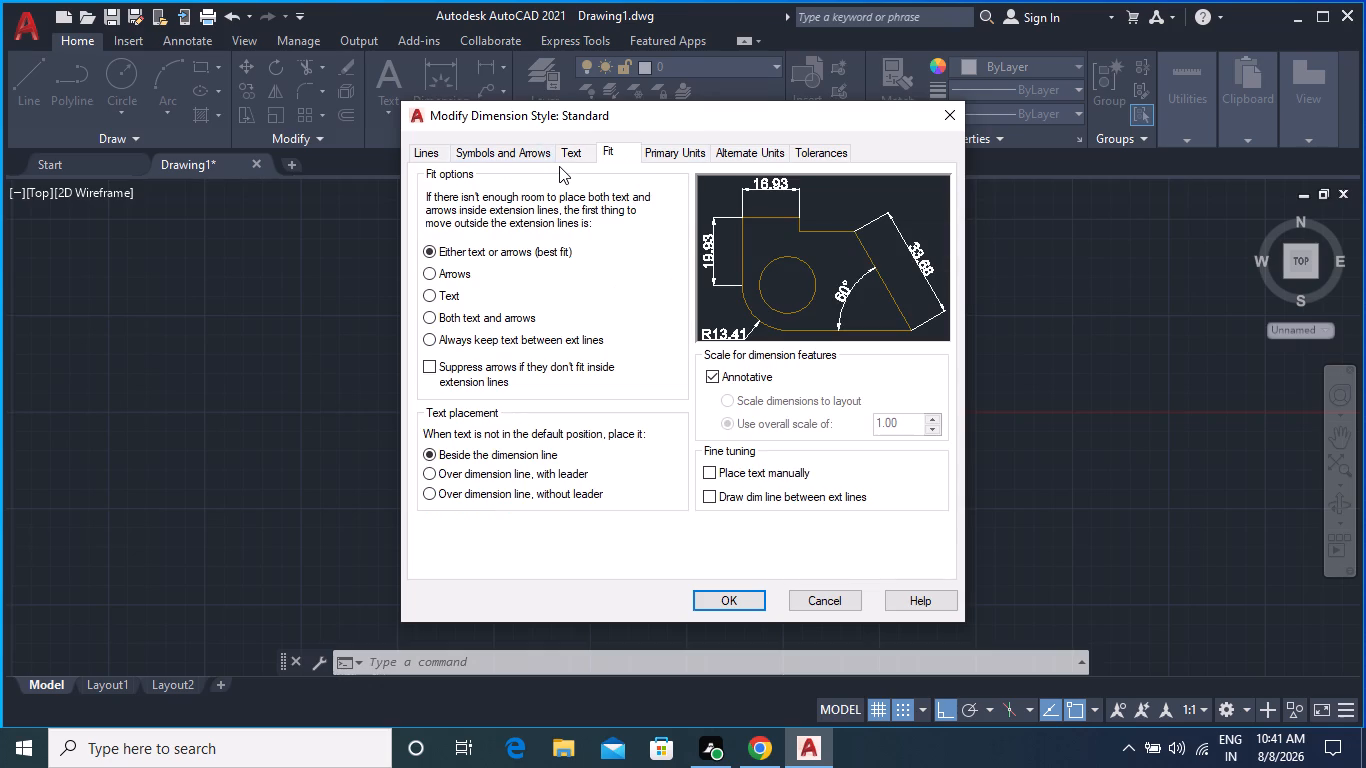
click(658, 141)
click(719, 613)
click(726, 600)
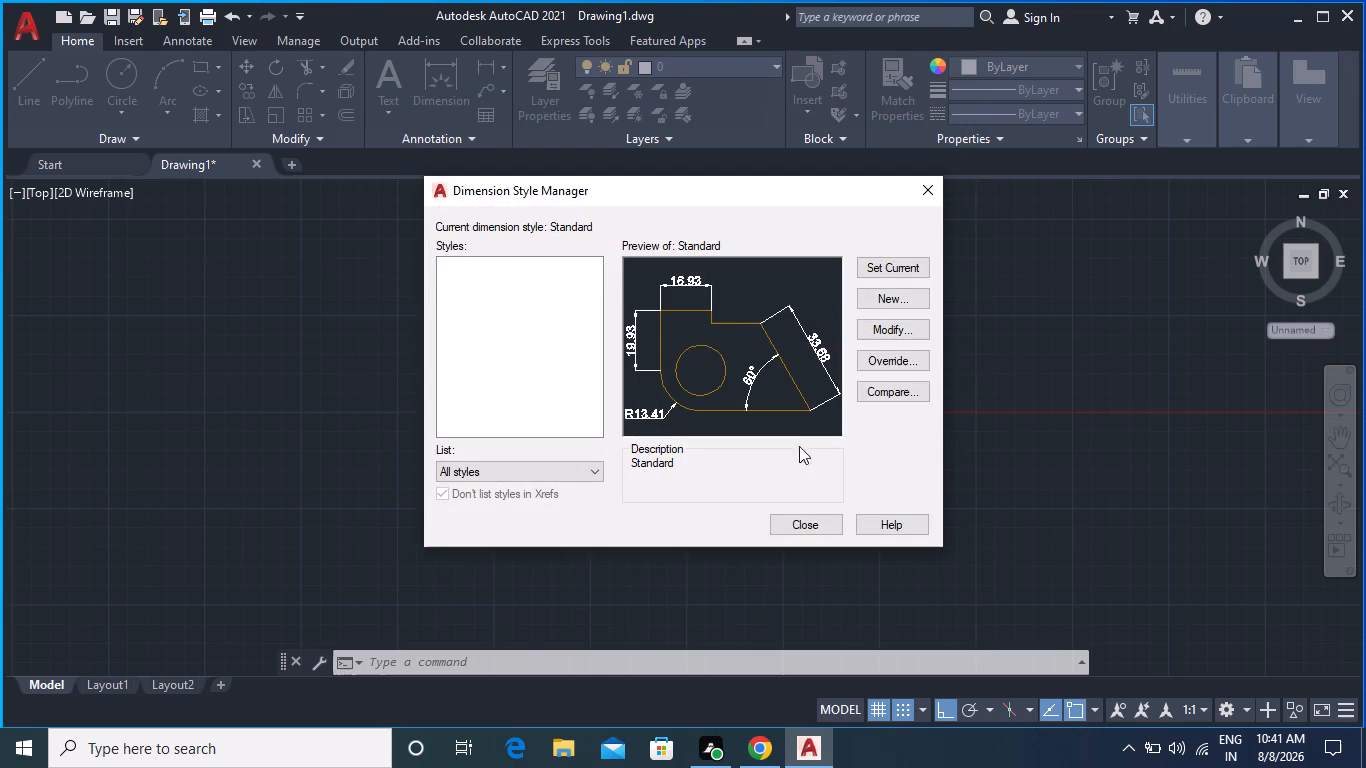
Set Standard as the current dimension style and close the Dimension Style Manager.
click(877, 270)
click(935, 194)
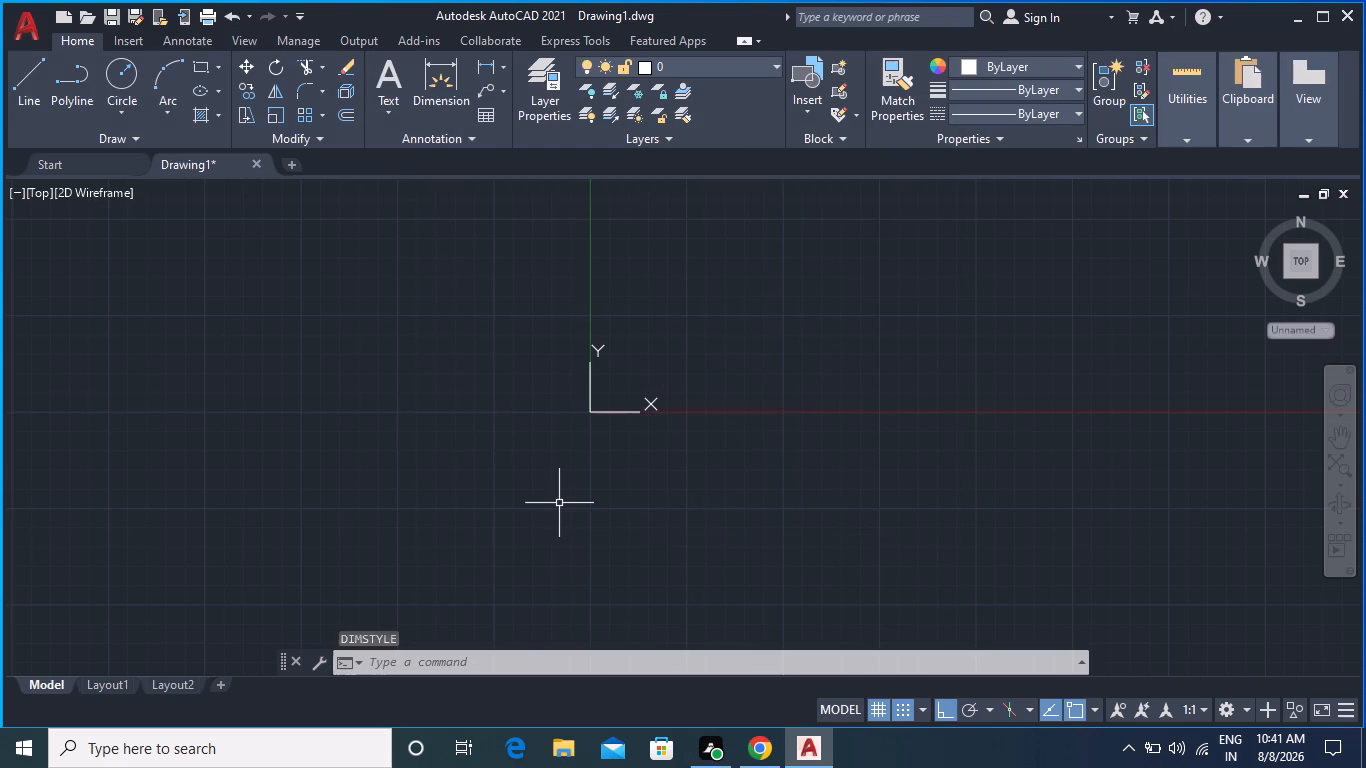
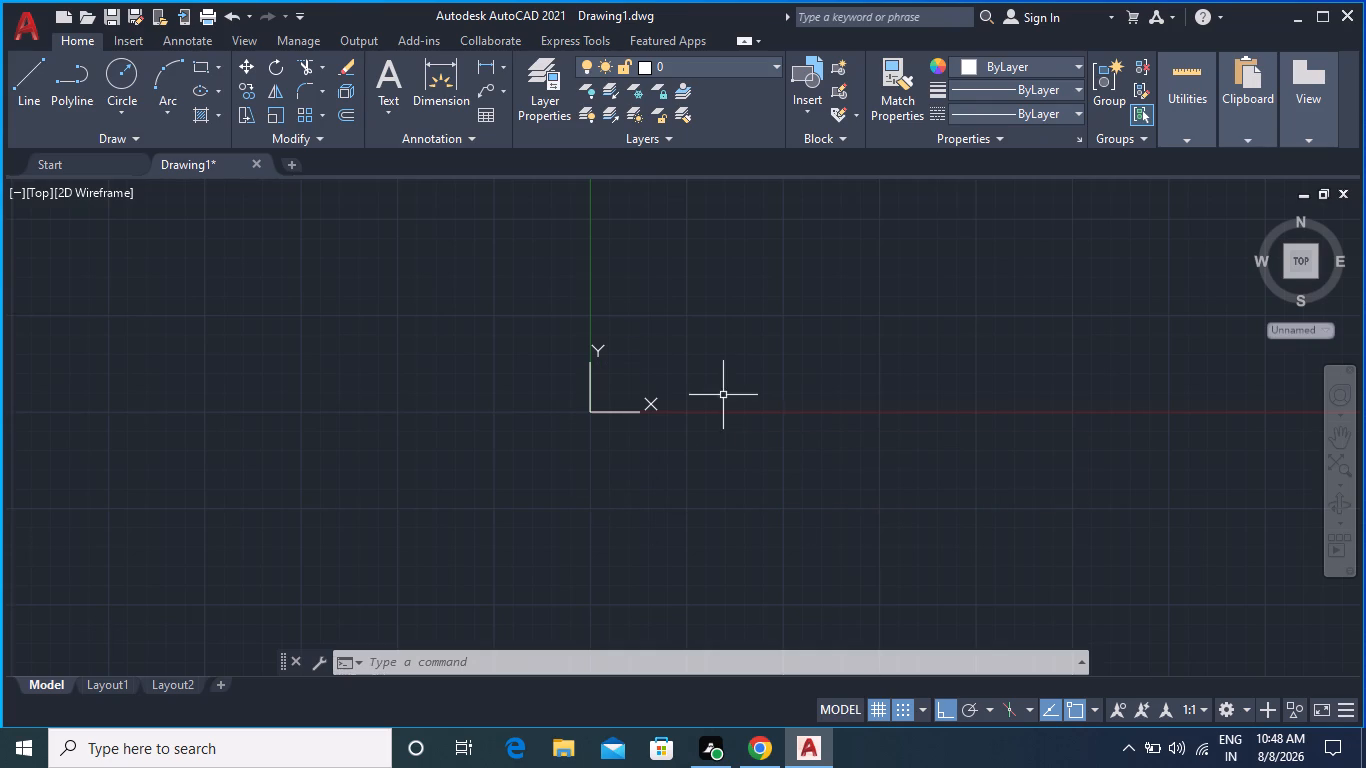
Draw a rectangle from the origin 0,0 to the opposite corner at 30',40'.
click(194, 66)
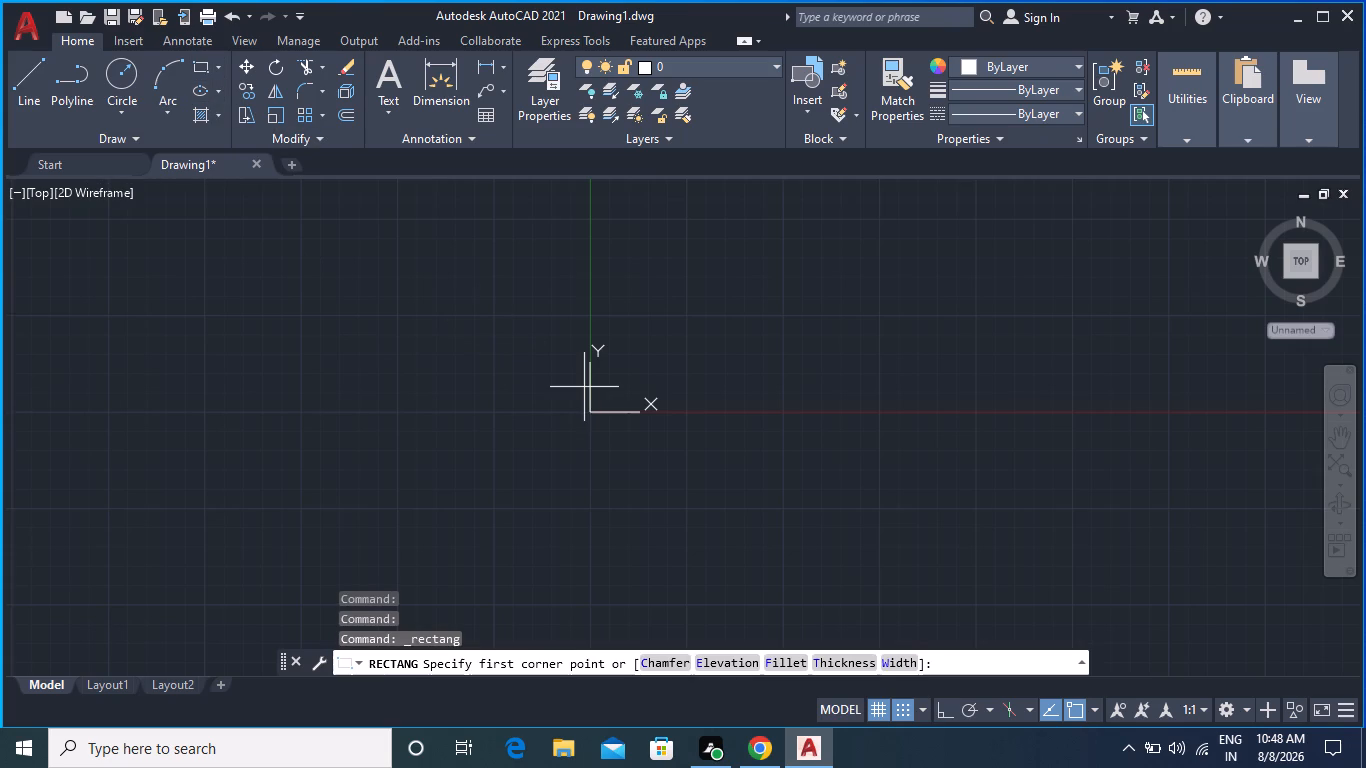
text(0,0)
key(Return)
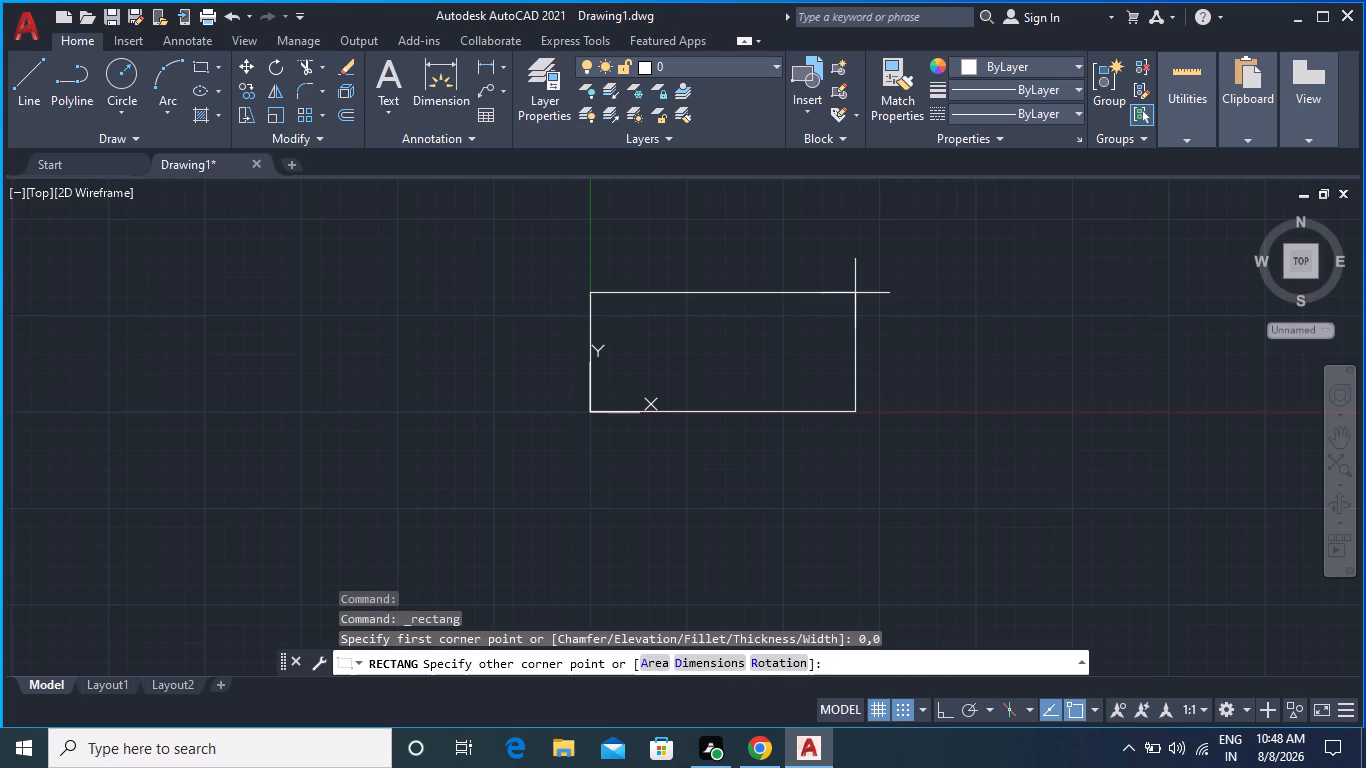
text(30')
key(comma)
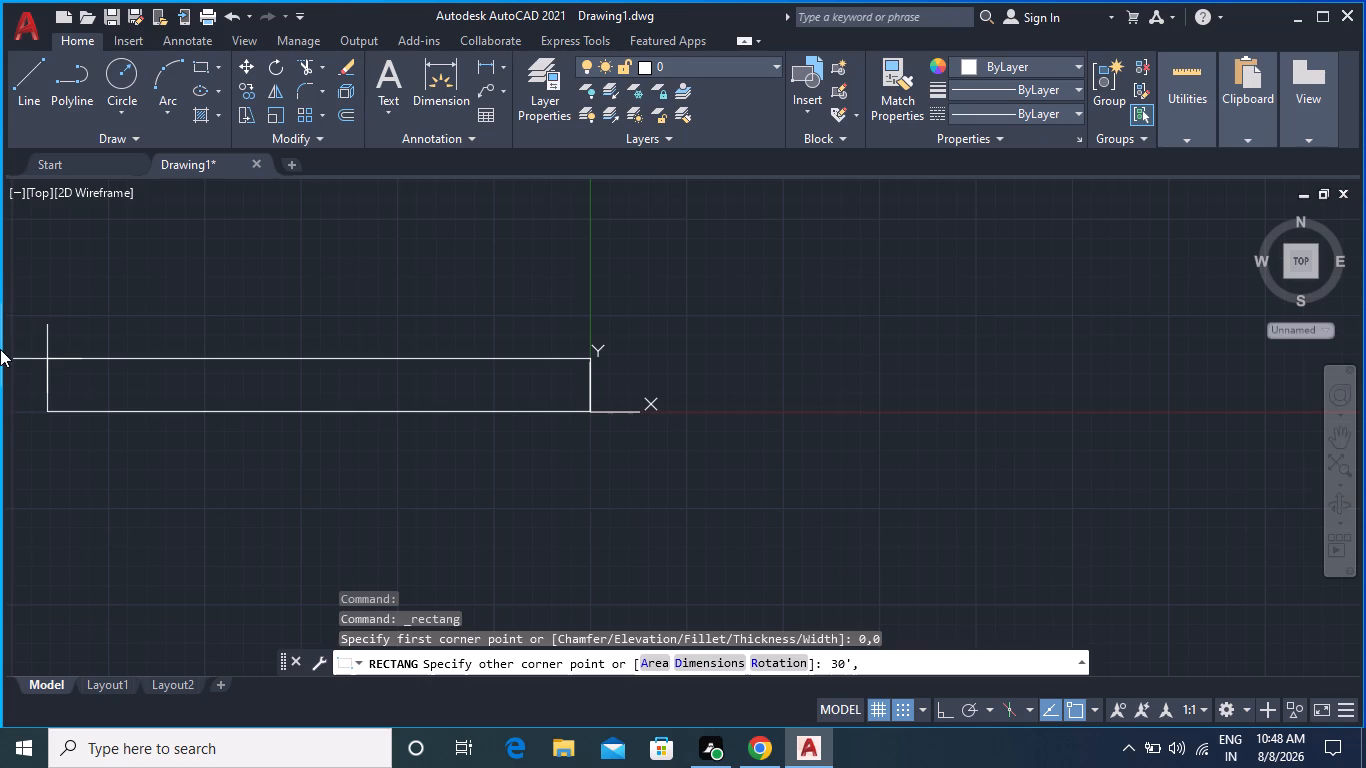
text(40')
key(Return)
Examine the full outline of the 30' by 40' rectangle.
scroll(927, 339, down, 3)
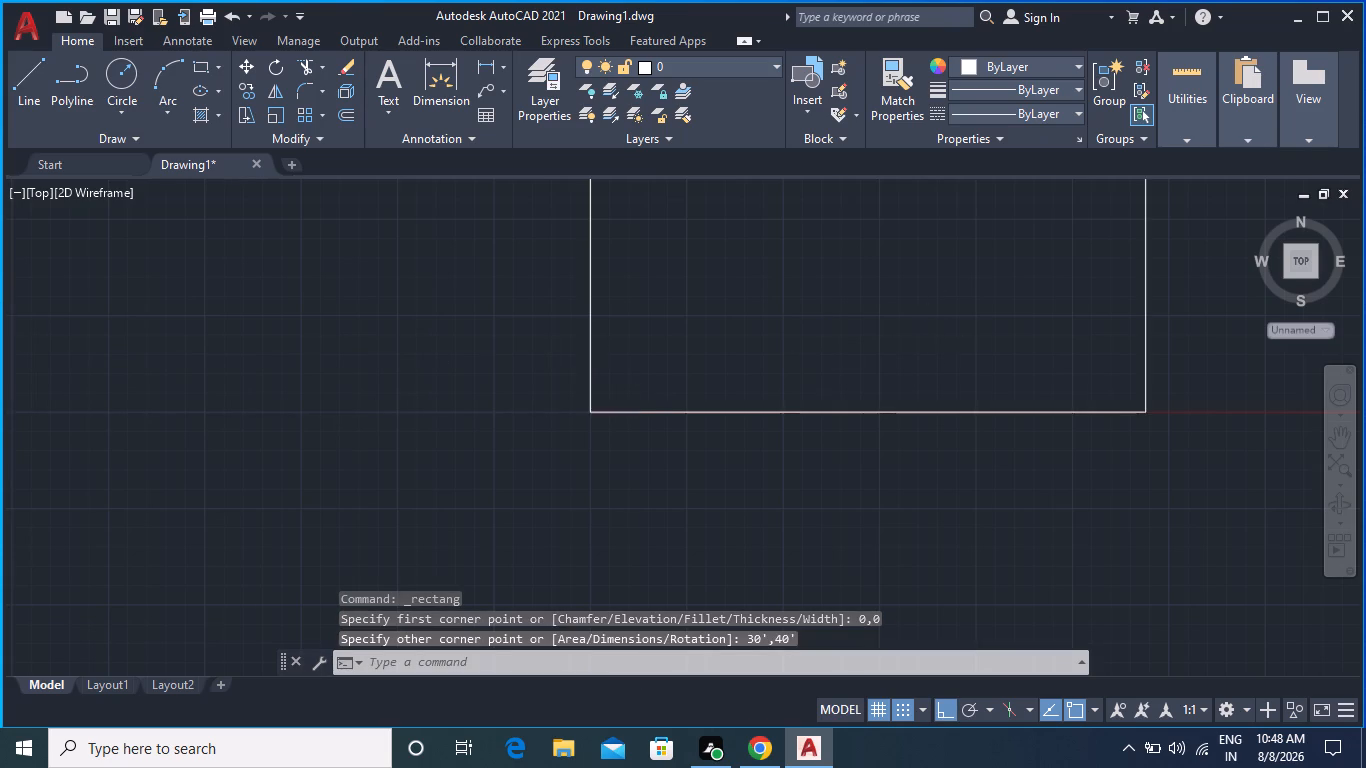
scroll(907, 351, down, 2)
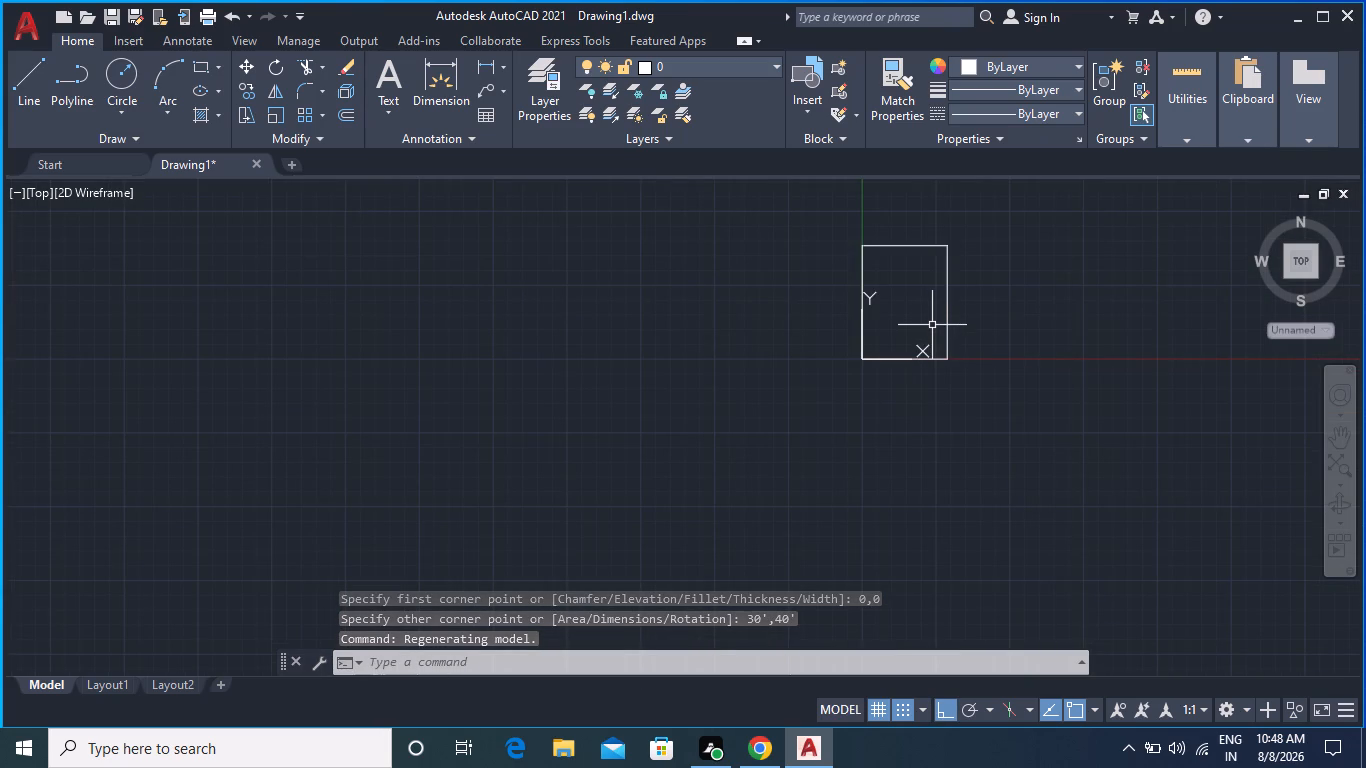
middle_drag(1001, 375, 816, 489)
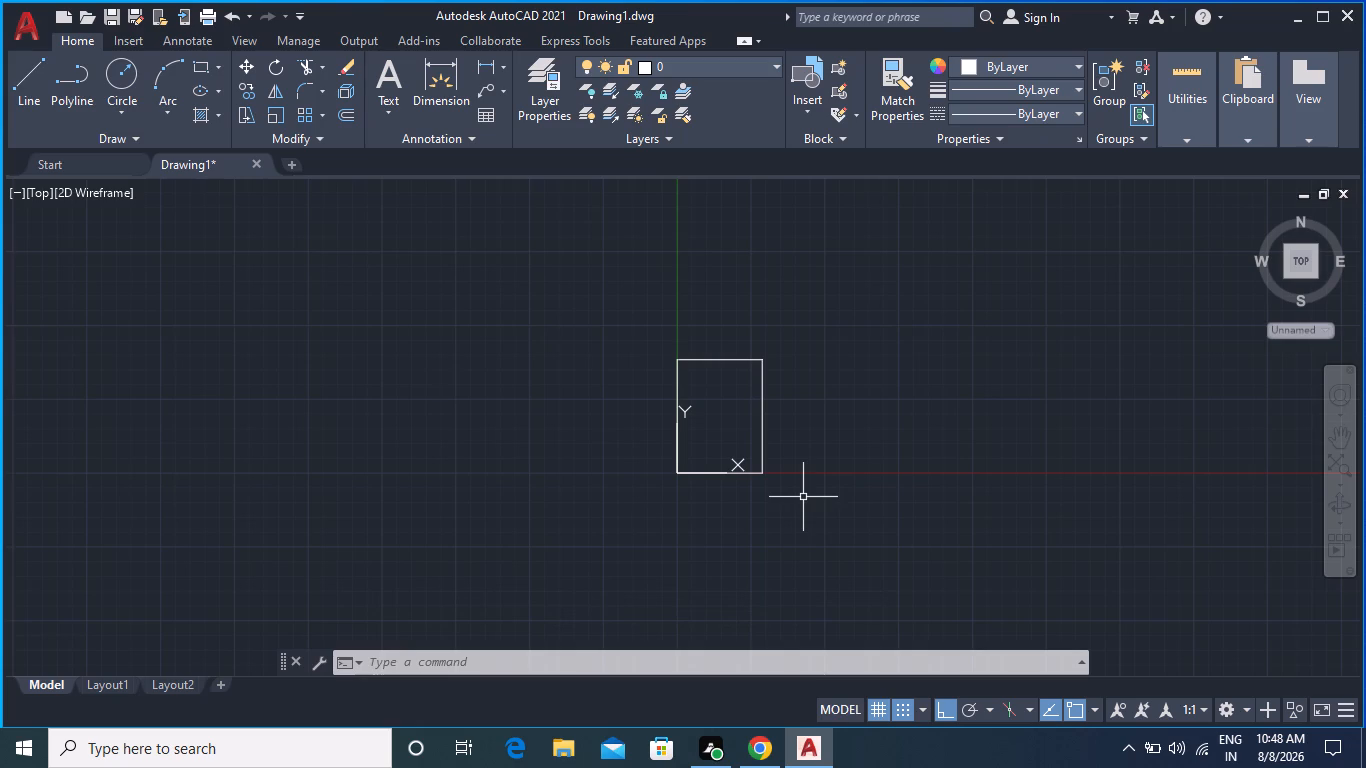
scroll(793, 429, up, 3)
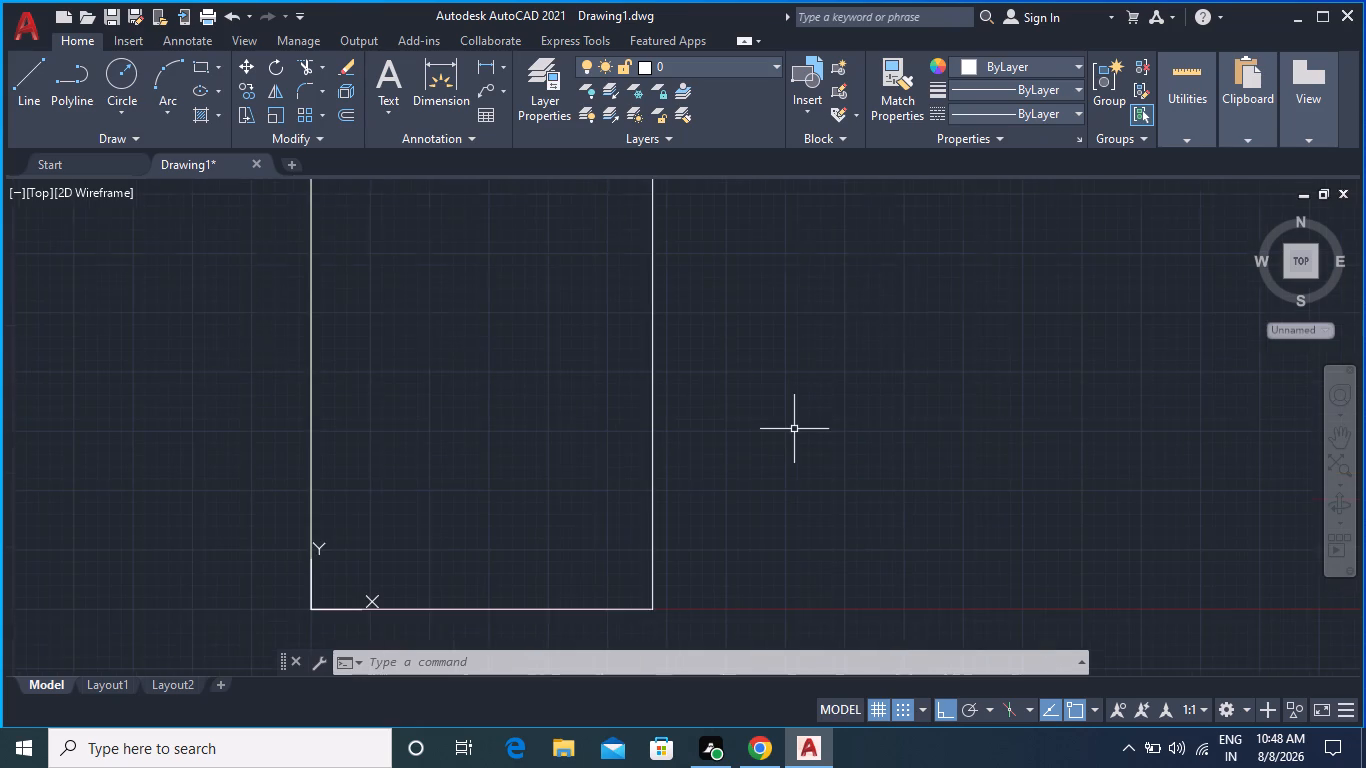
scroll(790, 424, down, 2)
middle_drag(790, 424, 822, 414)
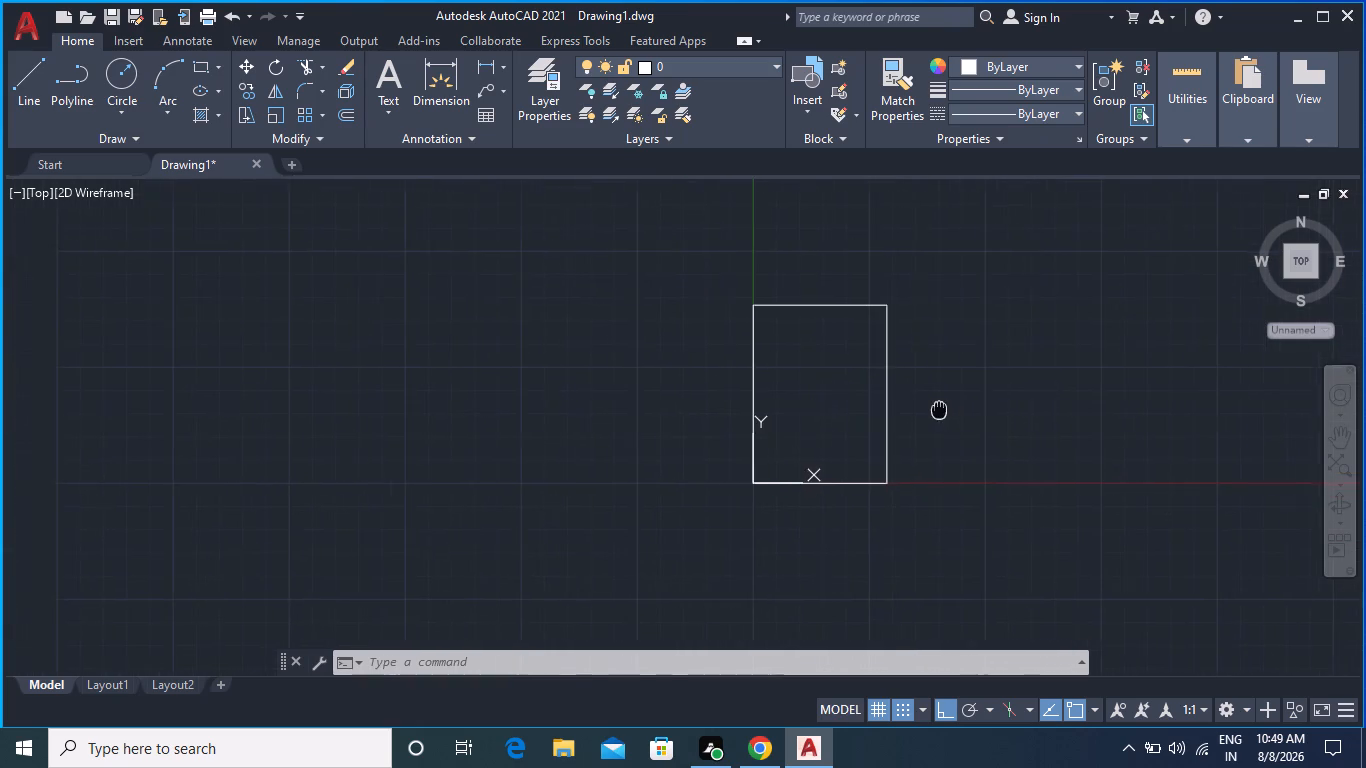
middle_drag(822, 414, 1054, 431)
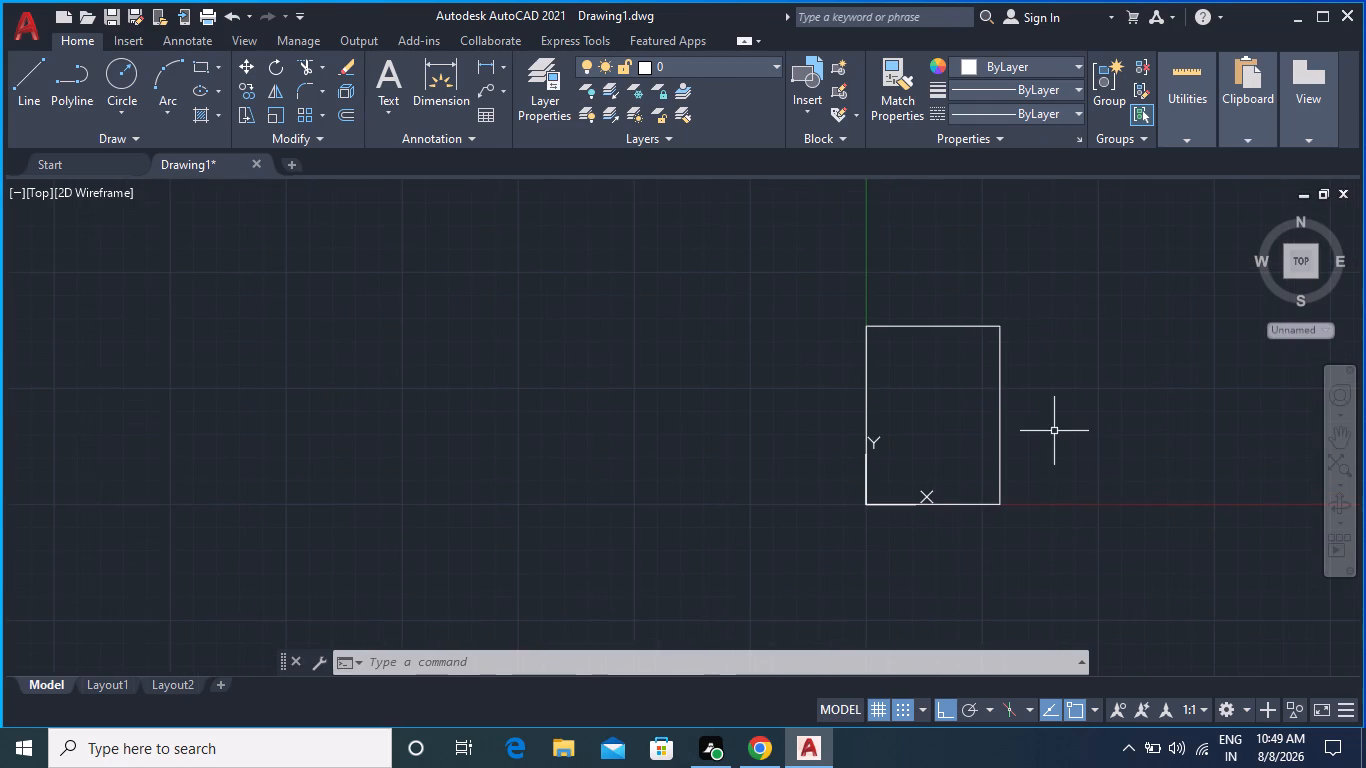
scroll(1029, 438, up, 2)
scroll(1030, 438, down, 1)
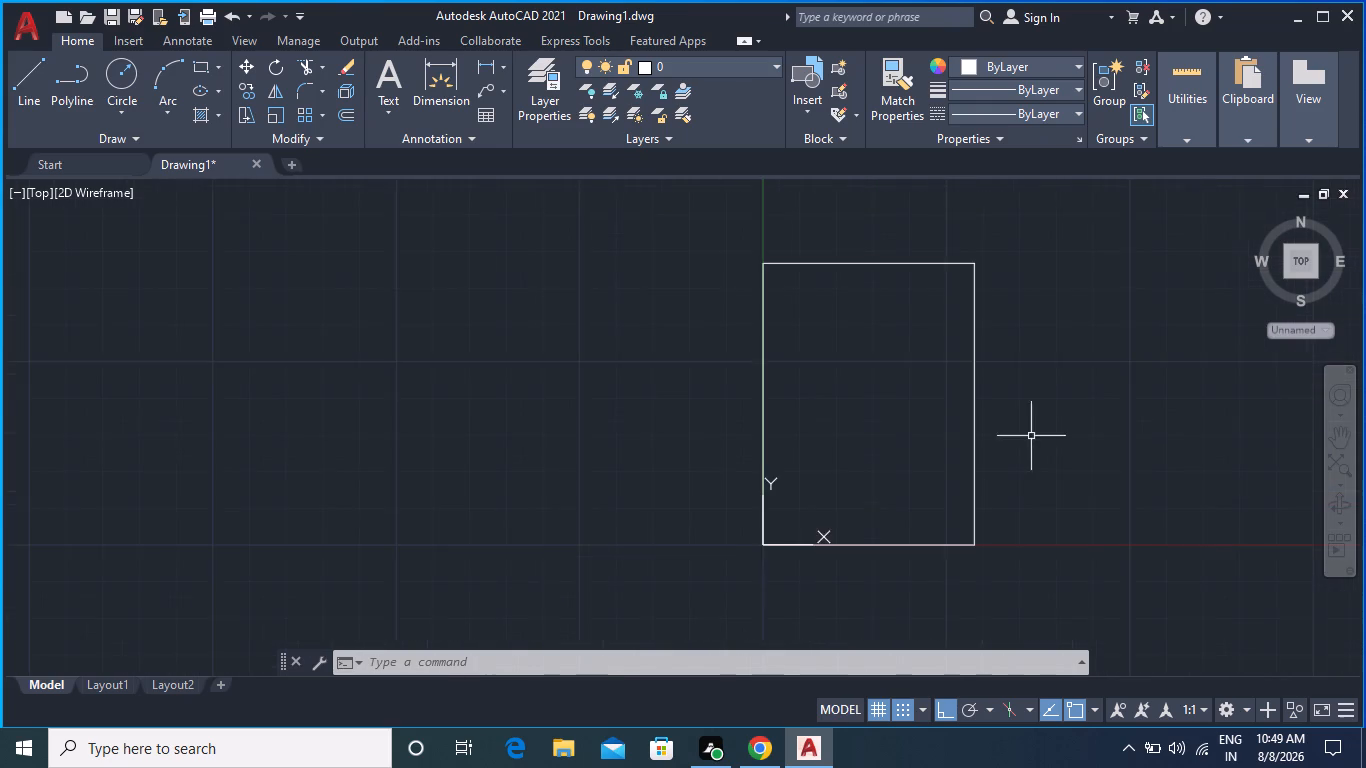
middle_drag(1031, 436, 903, 428)
scroll(900, 430, up, 1)
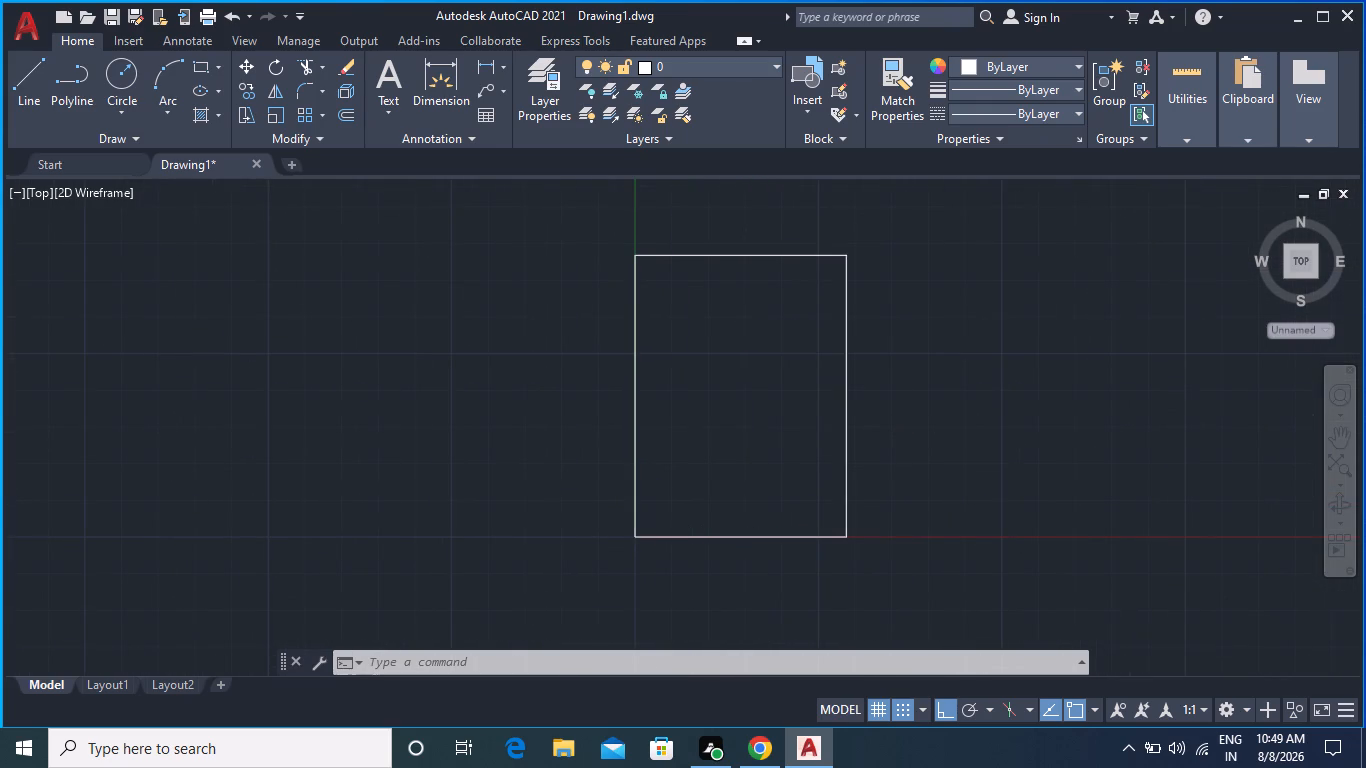
middle_drag(900, 430, 905, 472)
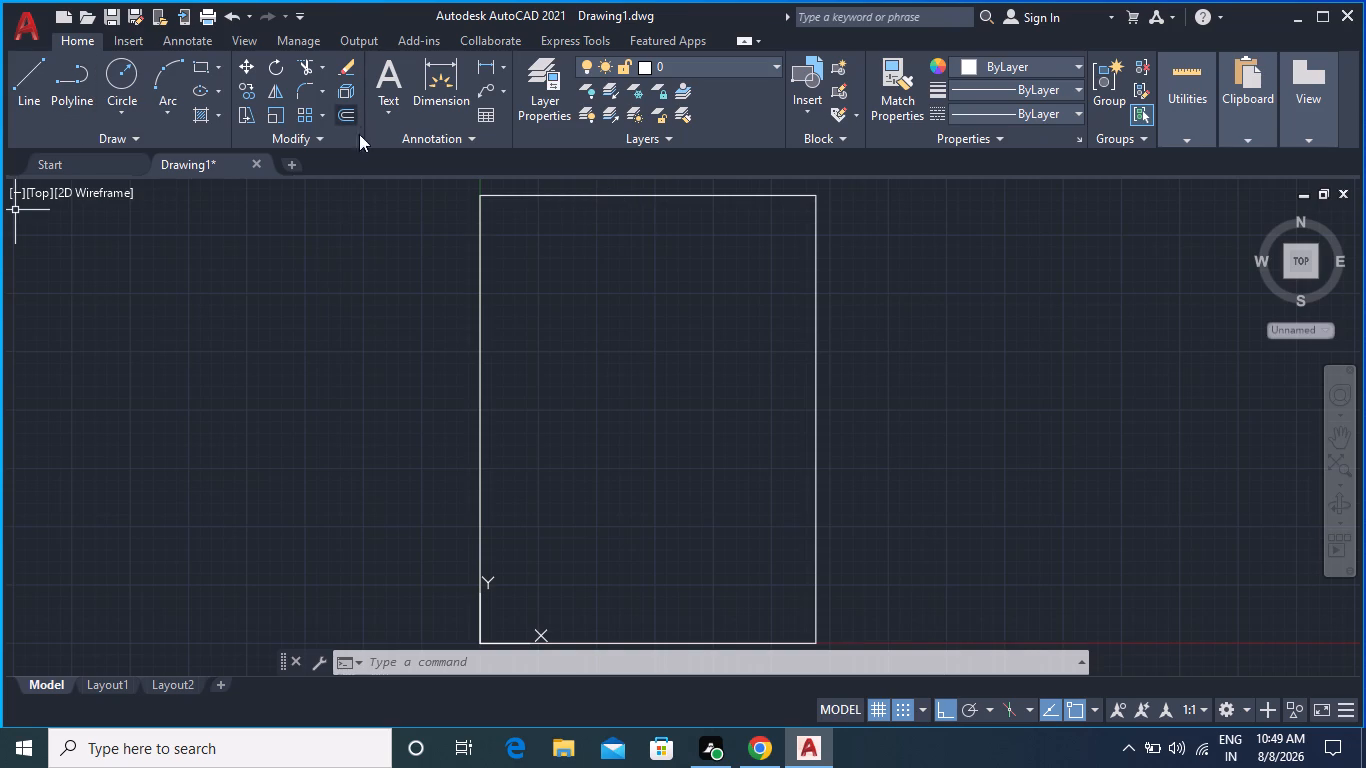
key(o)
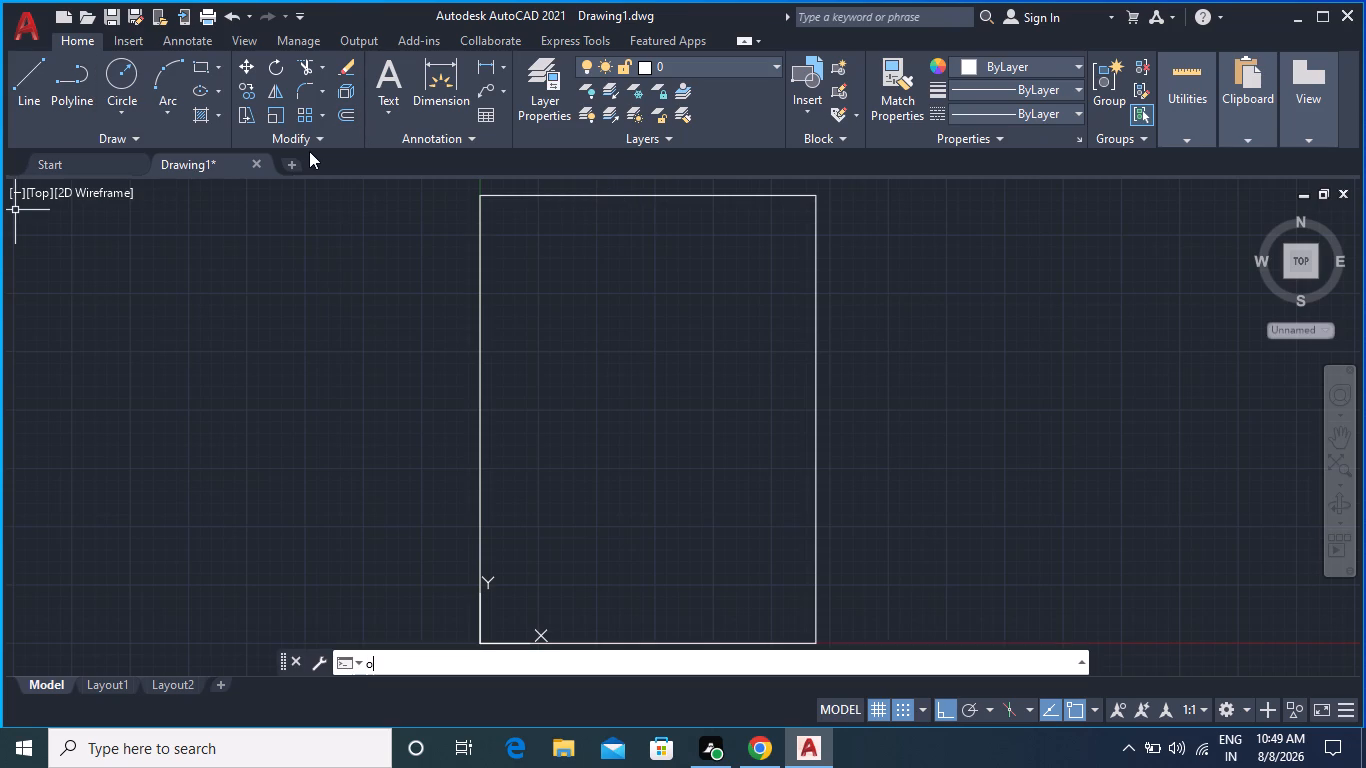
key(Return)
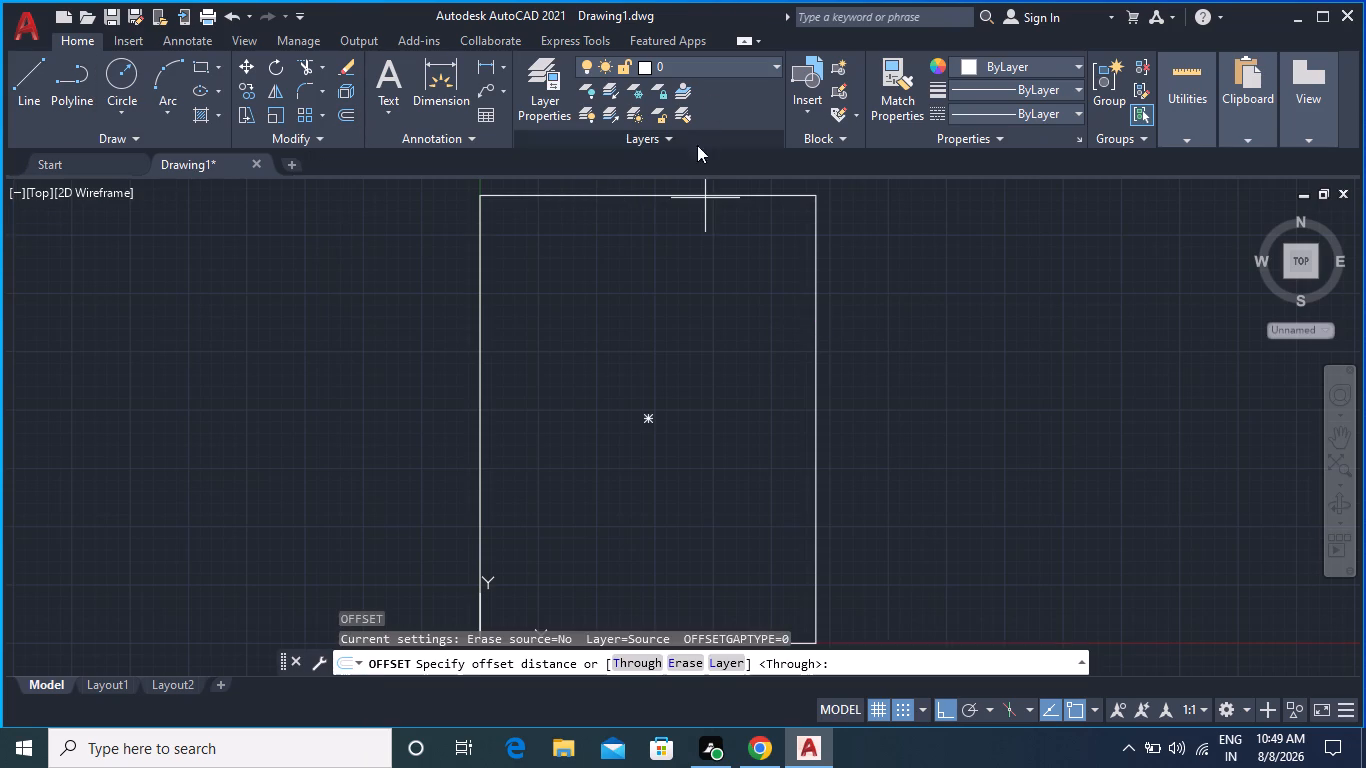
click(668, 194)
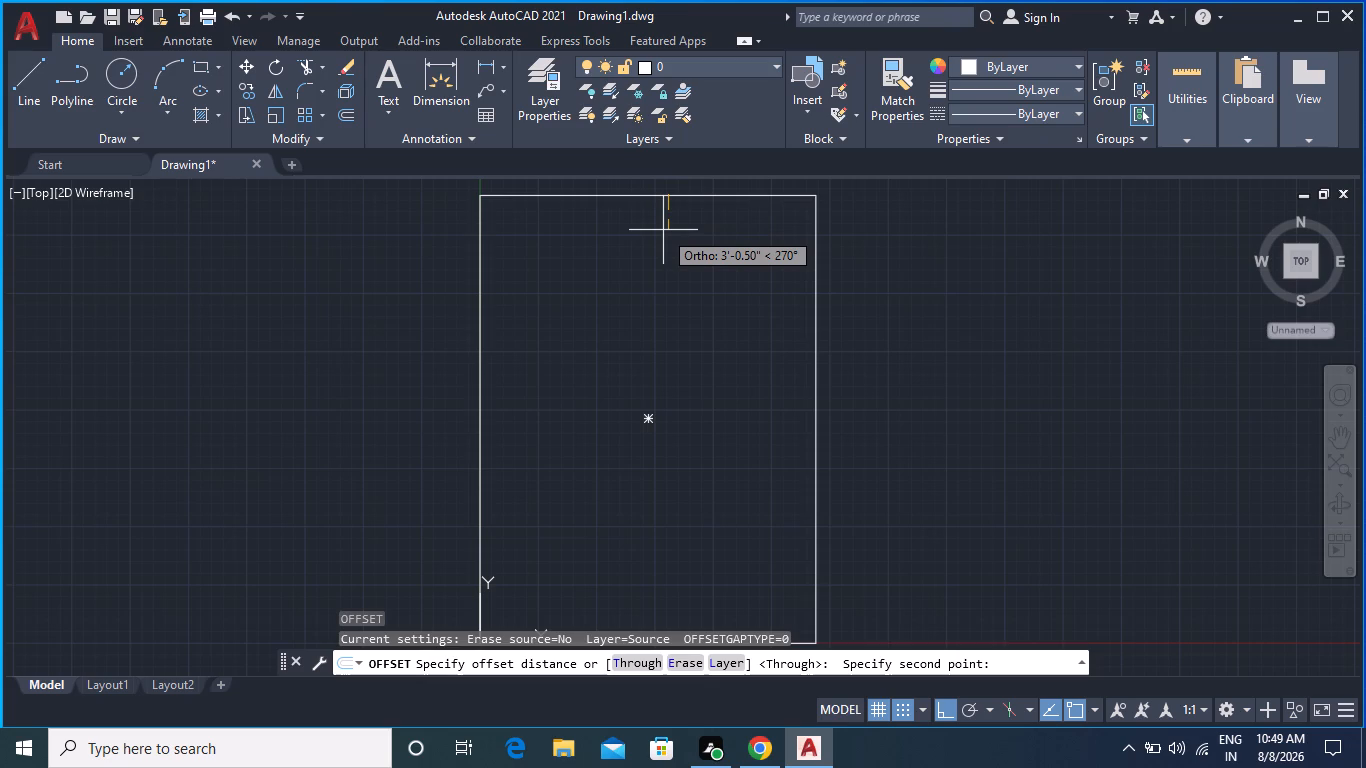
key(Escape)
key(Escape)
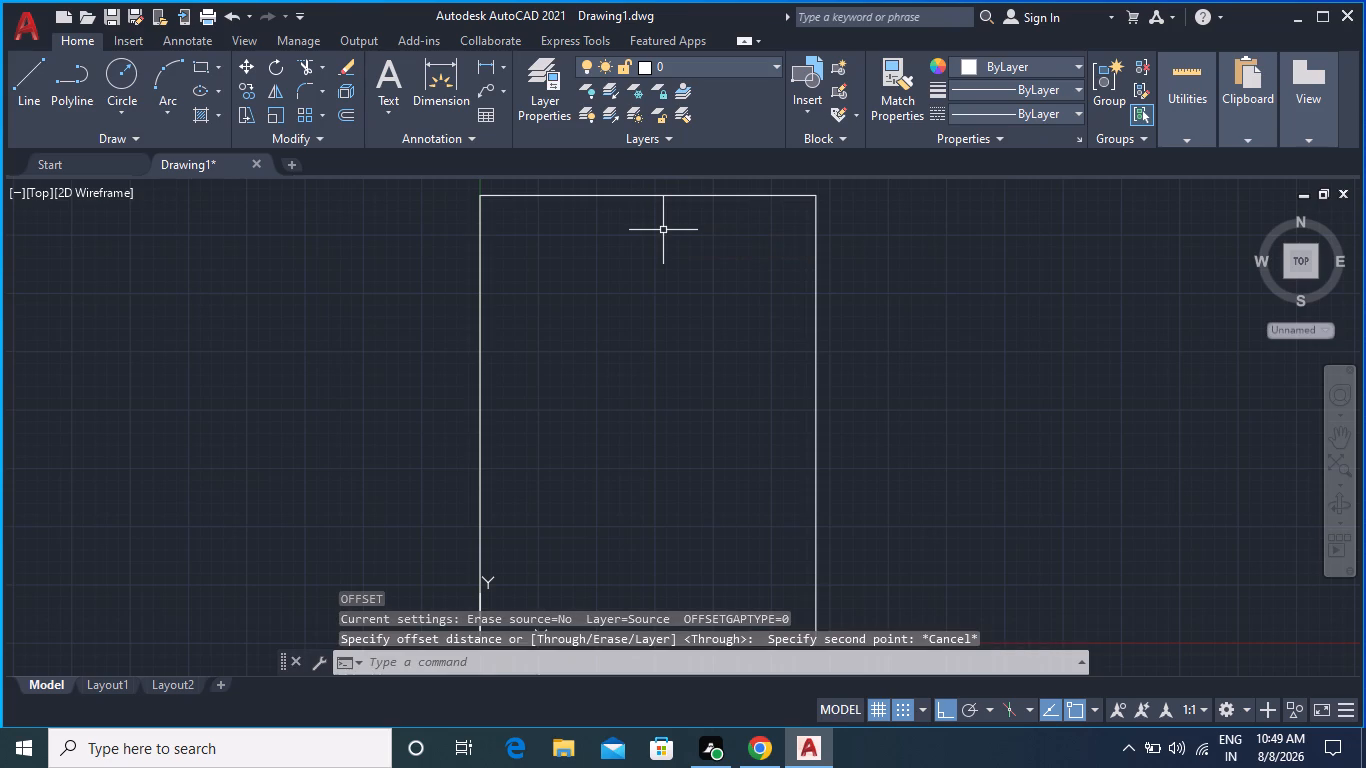
Offset the 30' by 40' rectangle 9" to its inside.
key(o)
key(Return)
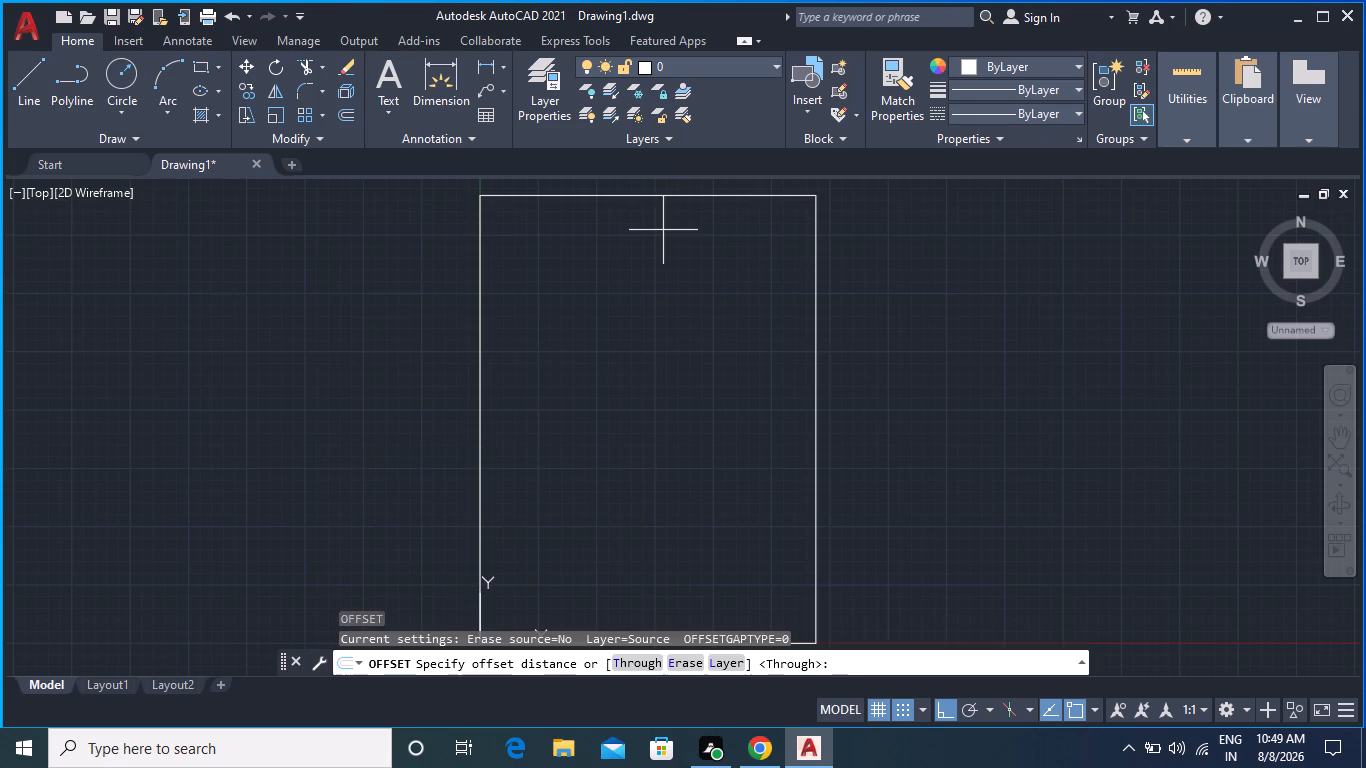
text(9")
key(Return)
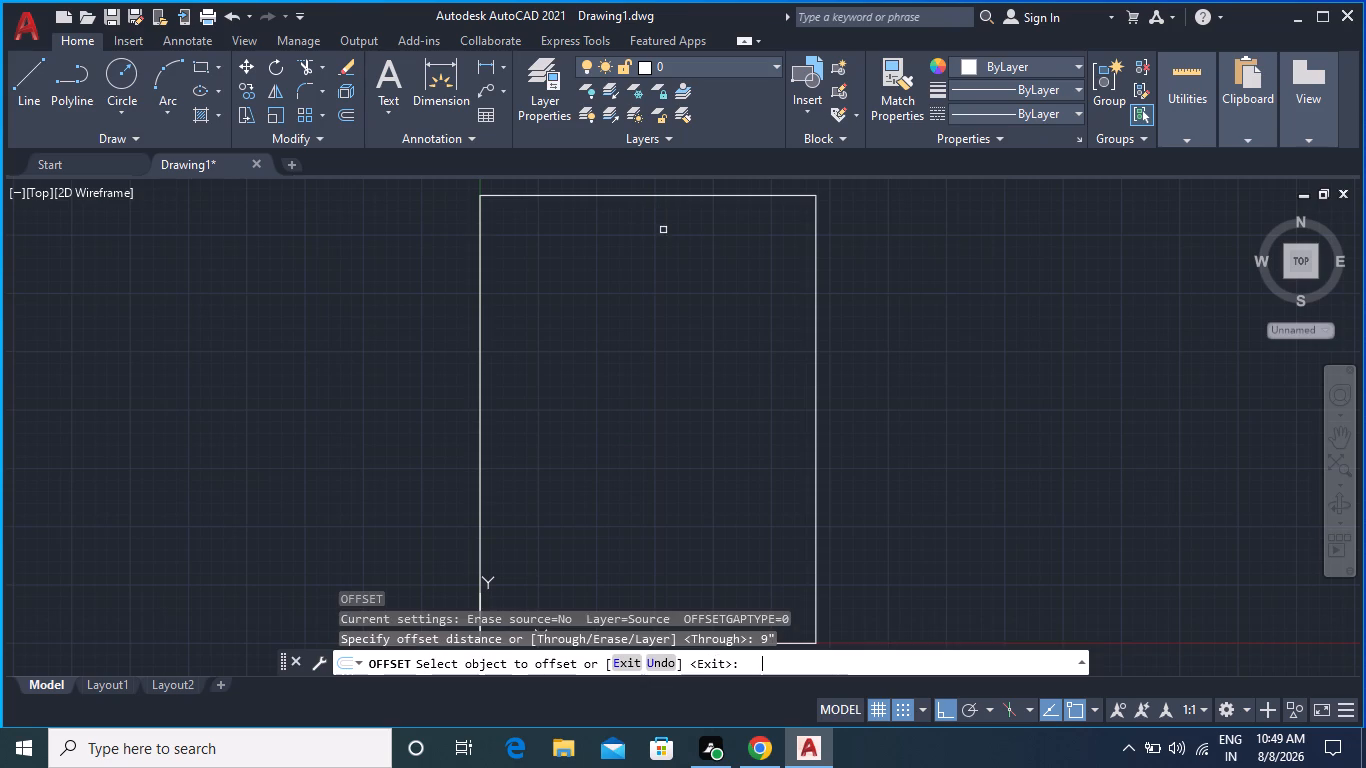
click(672, 196)
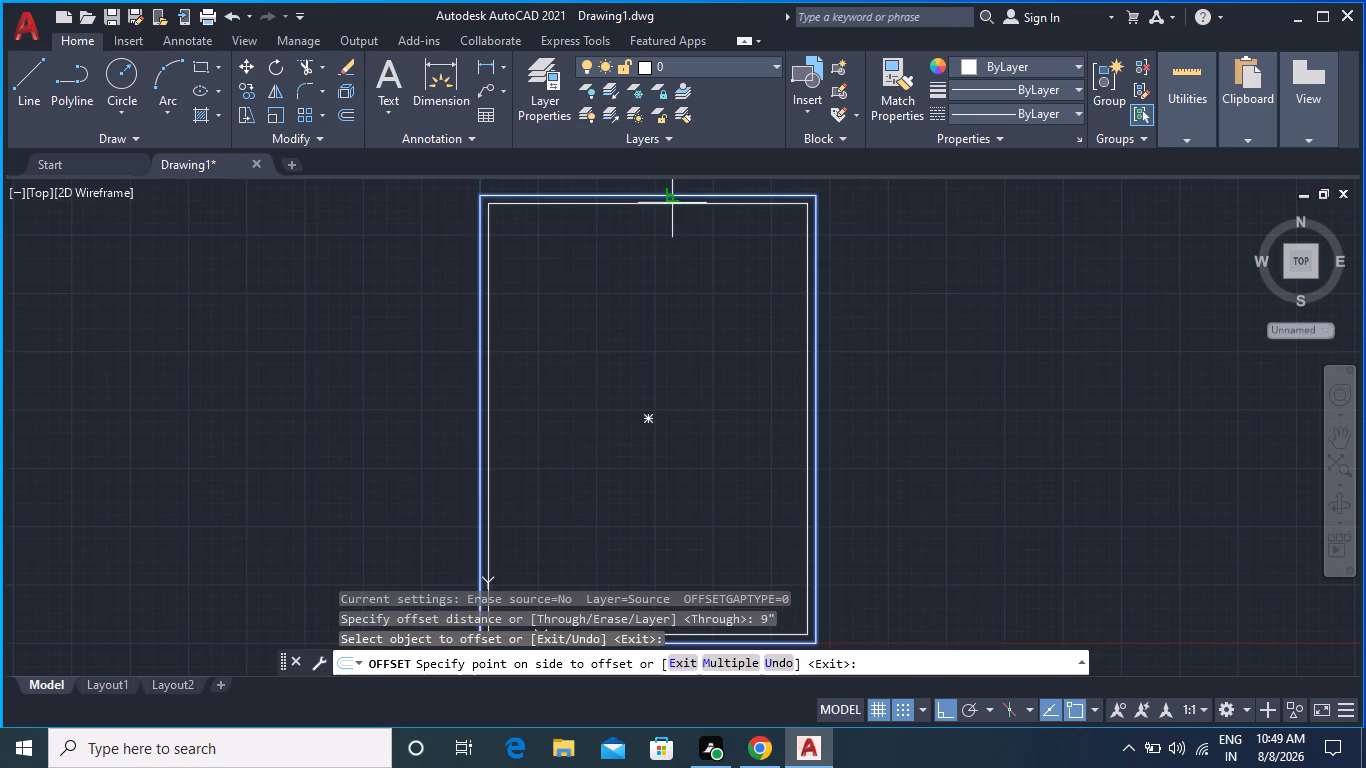
click(672, 235)
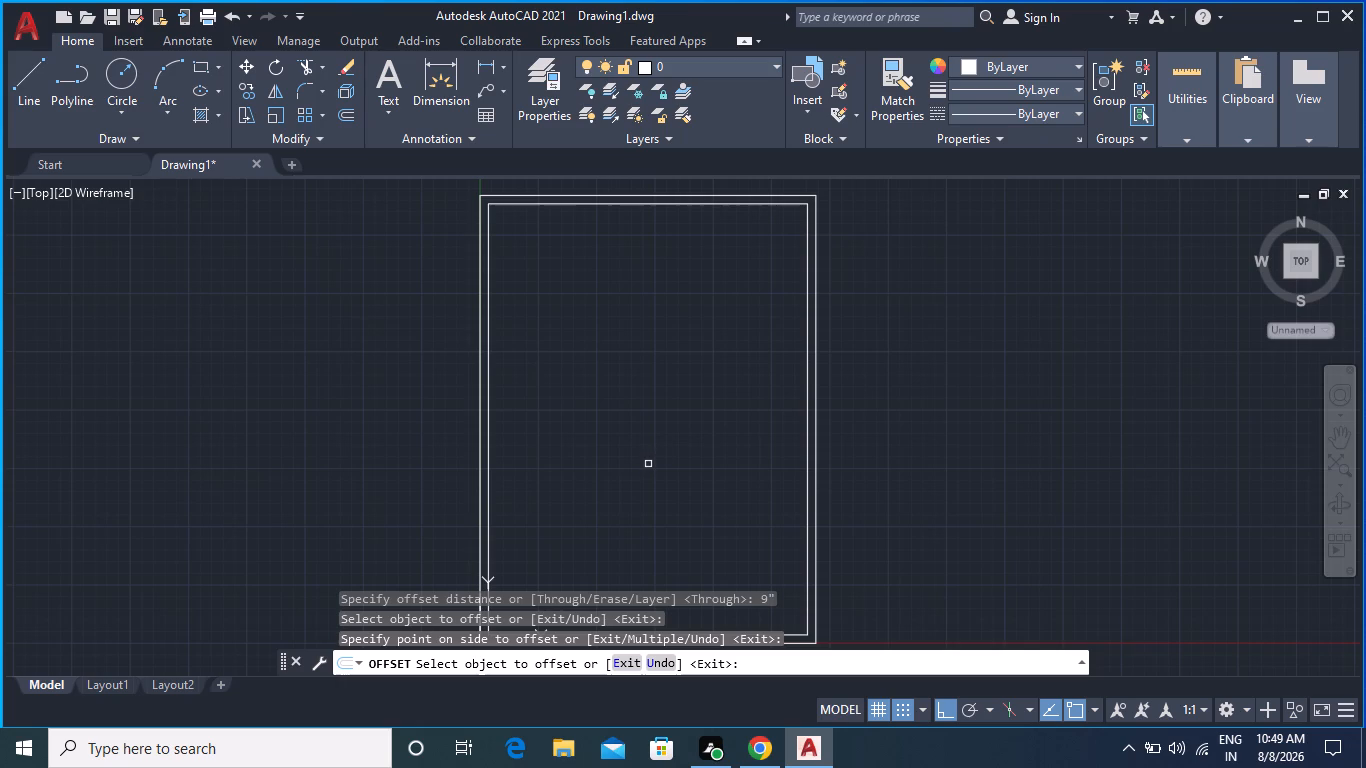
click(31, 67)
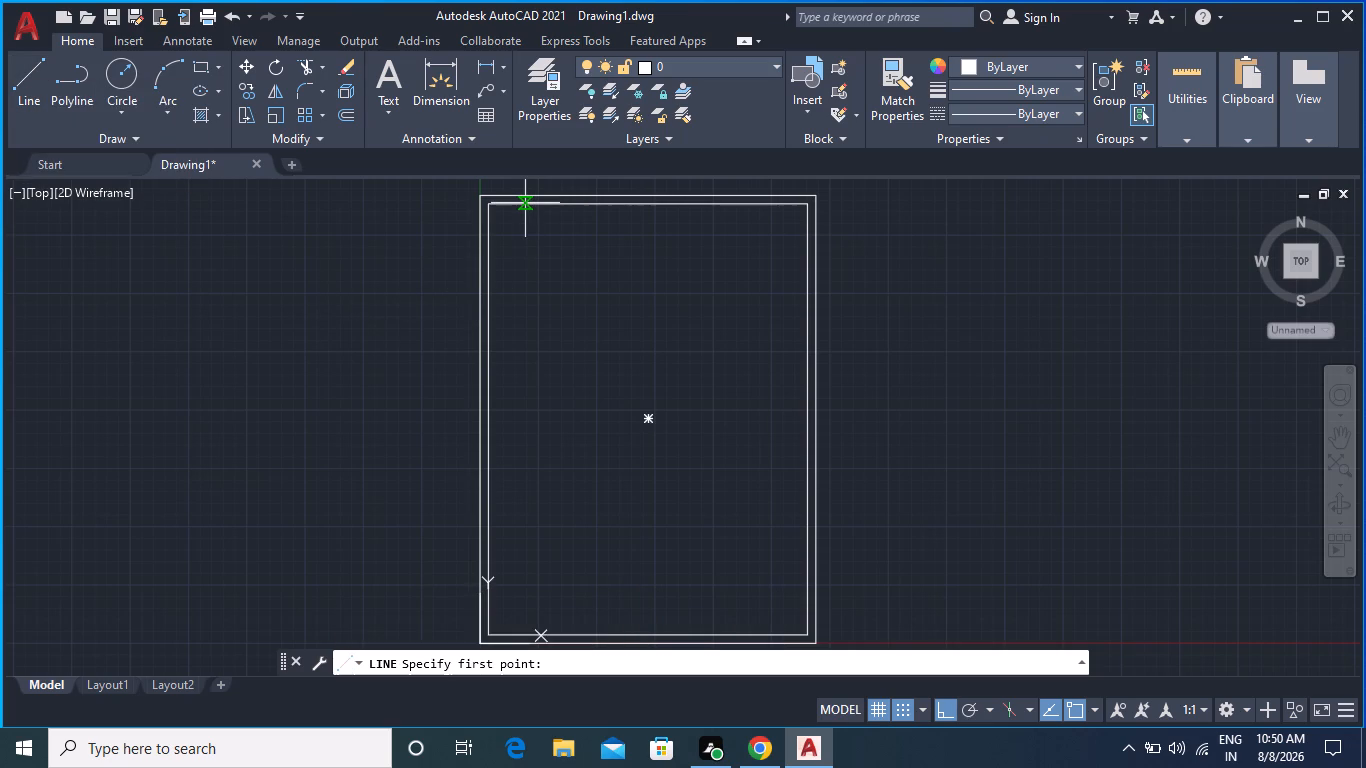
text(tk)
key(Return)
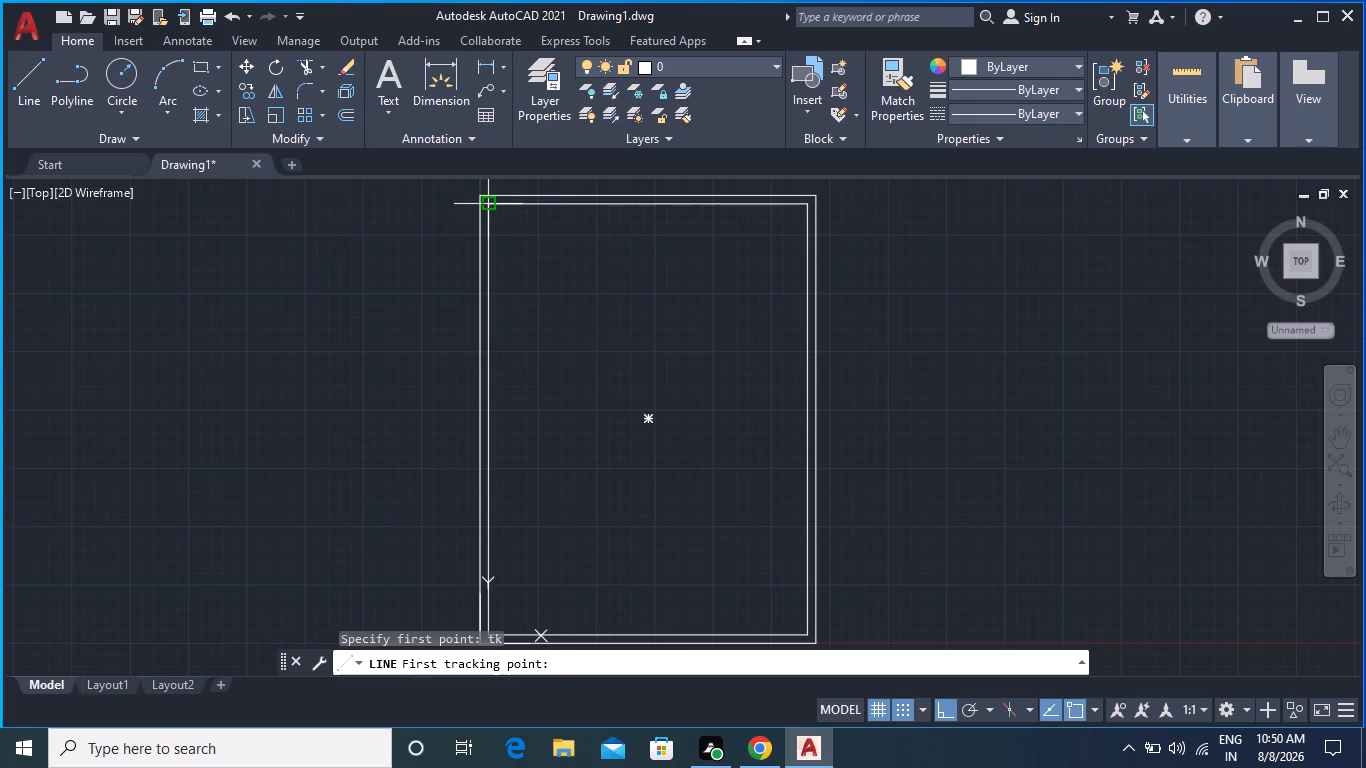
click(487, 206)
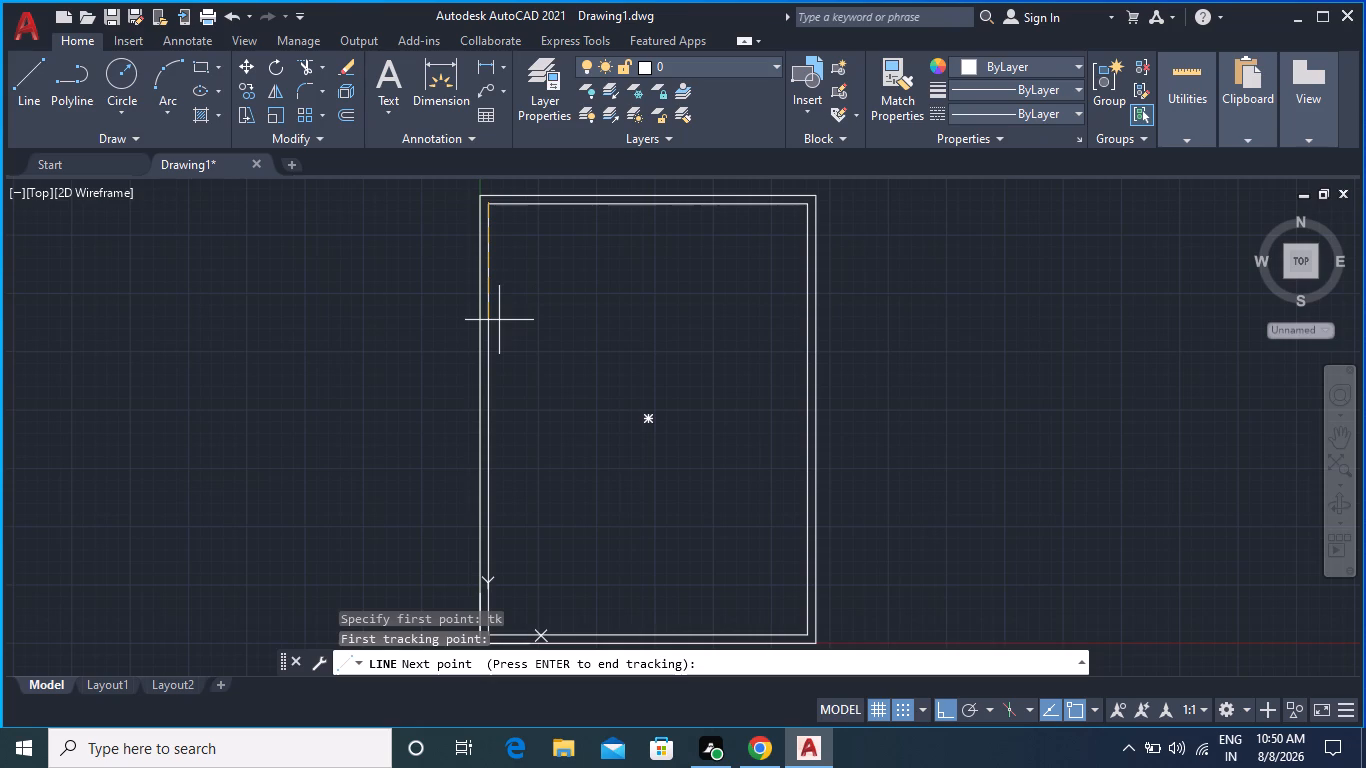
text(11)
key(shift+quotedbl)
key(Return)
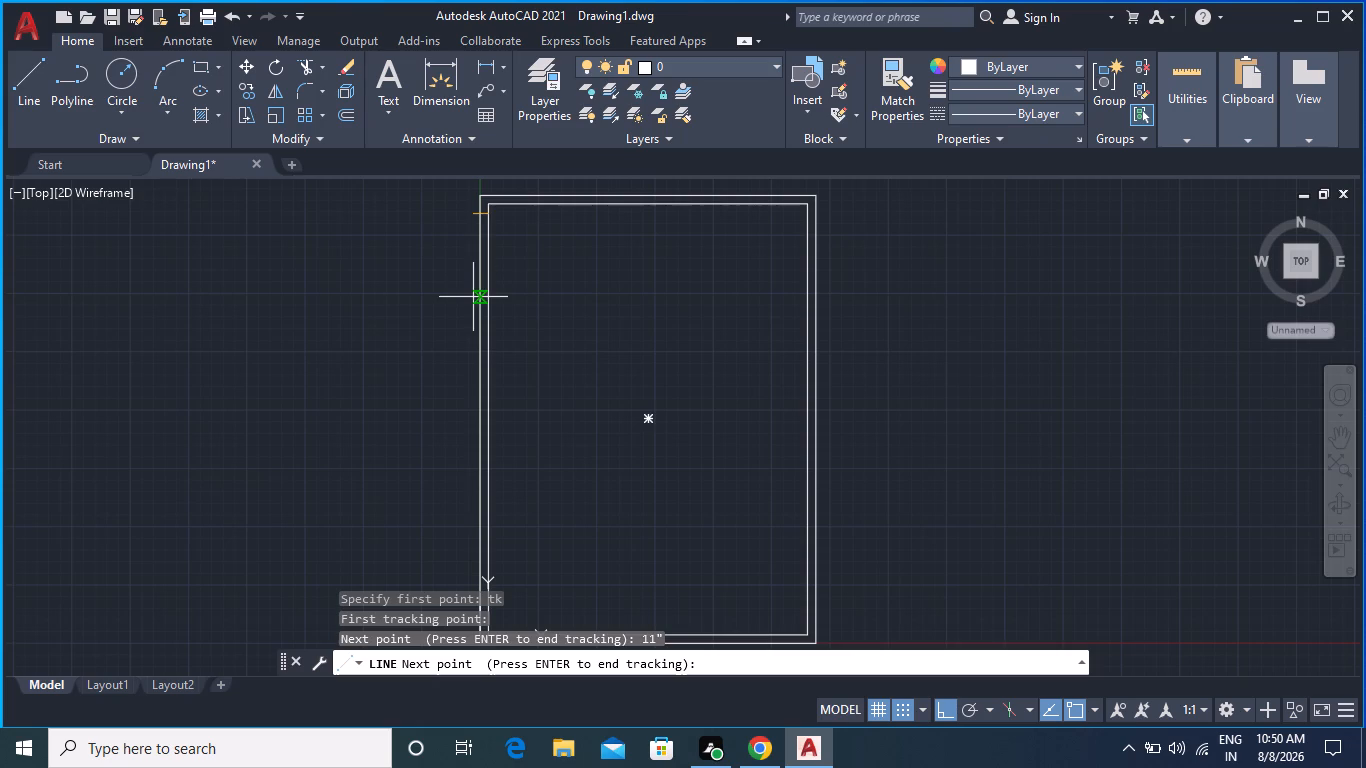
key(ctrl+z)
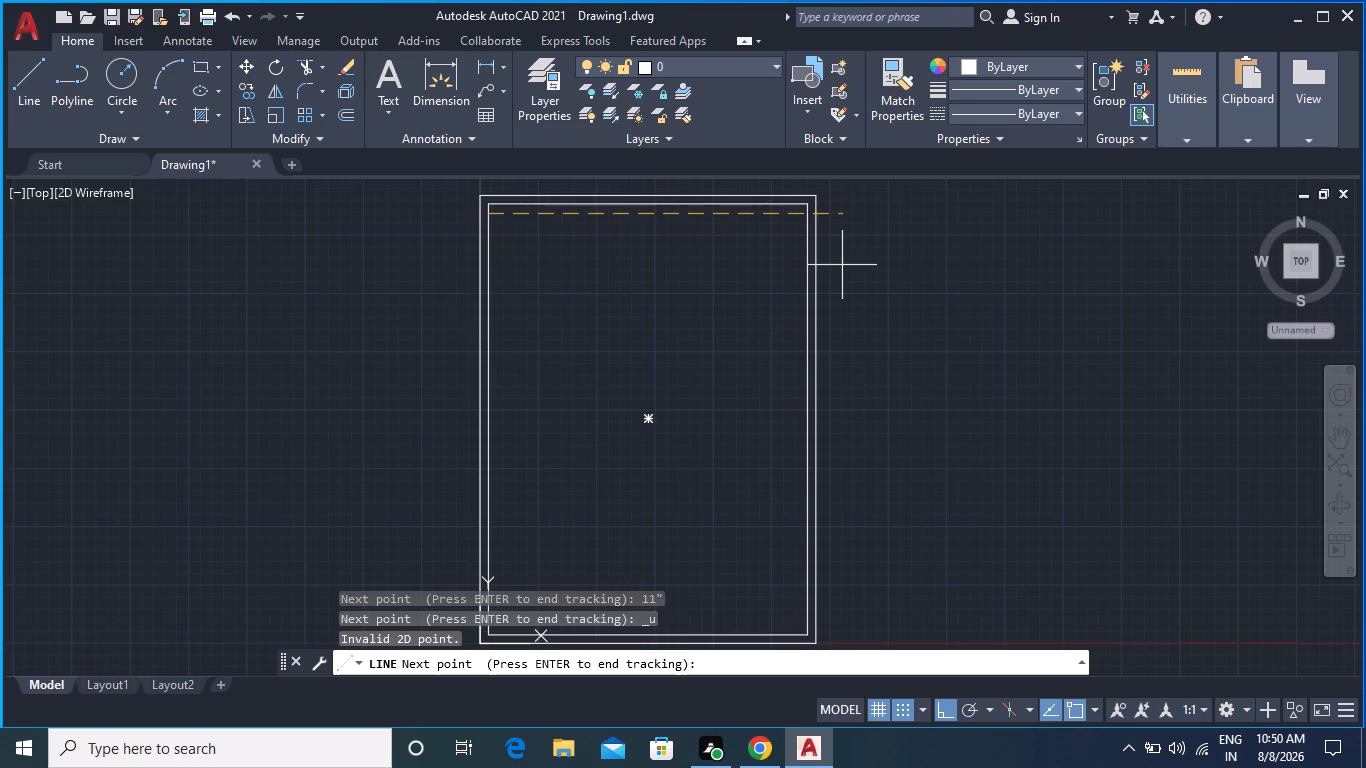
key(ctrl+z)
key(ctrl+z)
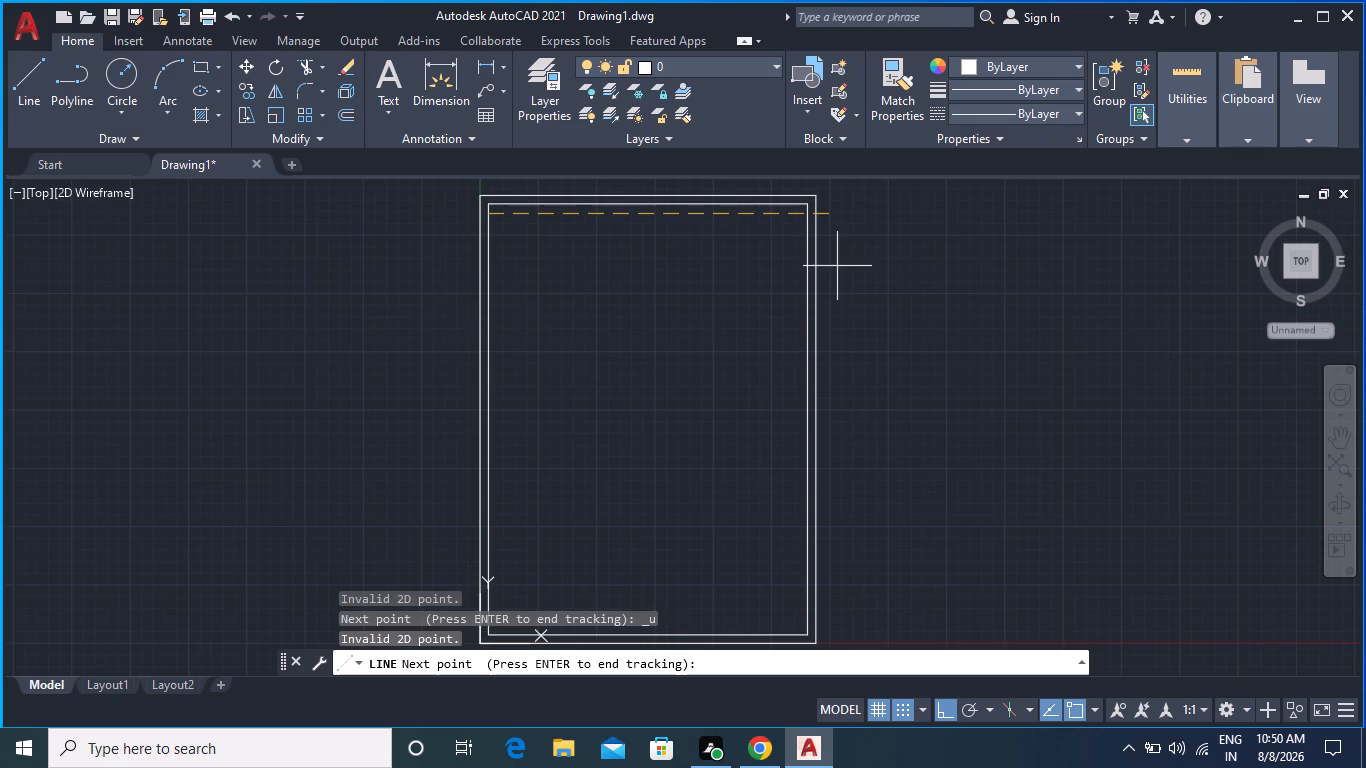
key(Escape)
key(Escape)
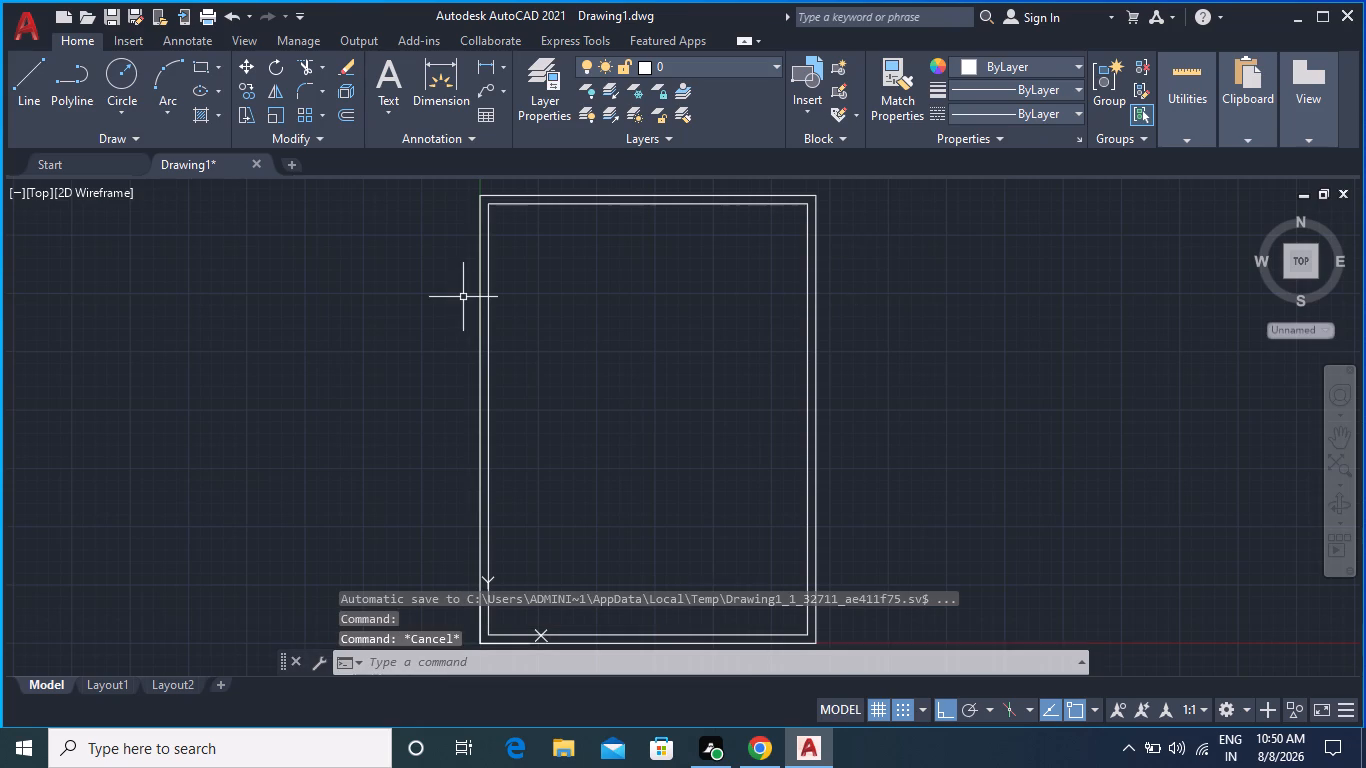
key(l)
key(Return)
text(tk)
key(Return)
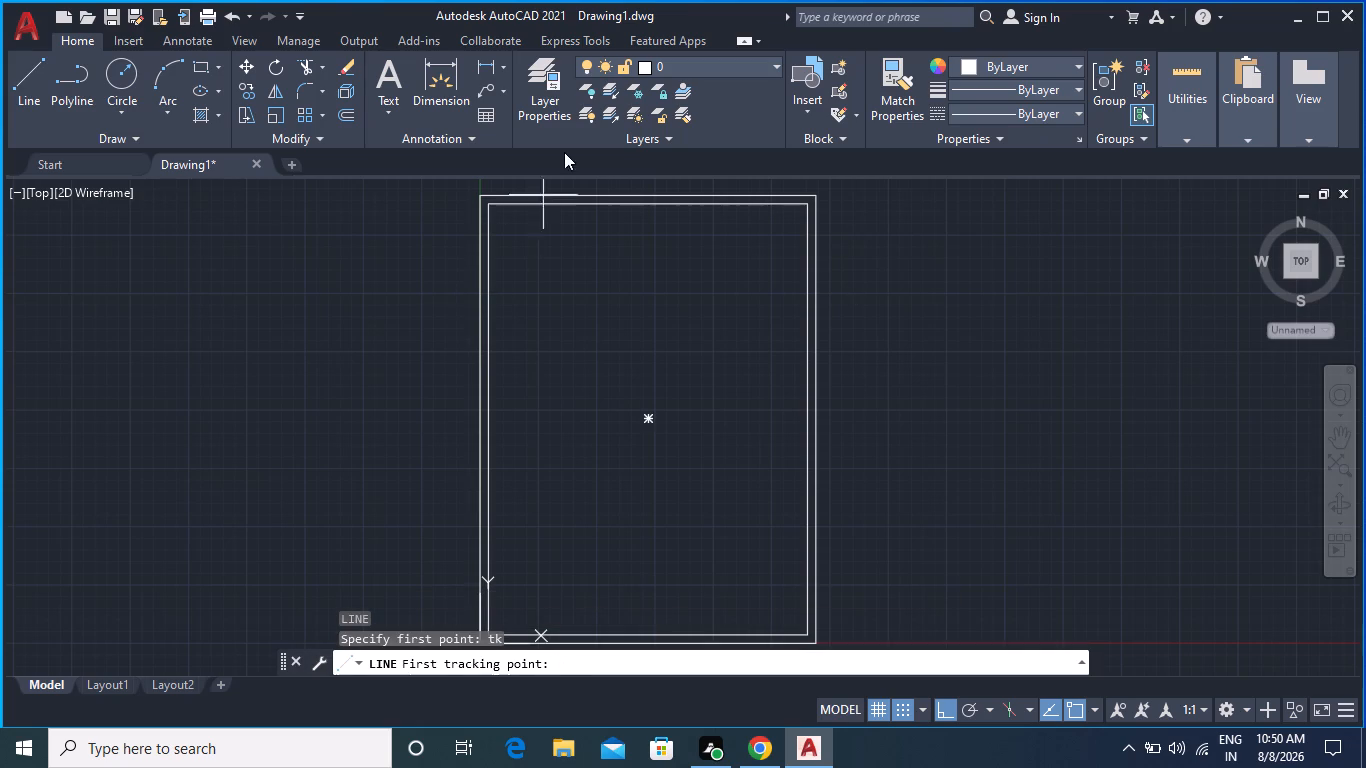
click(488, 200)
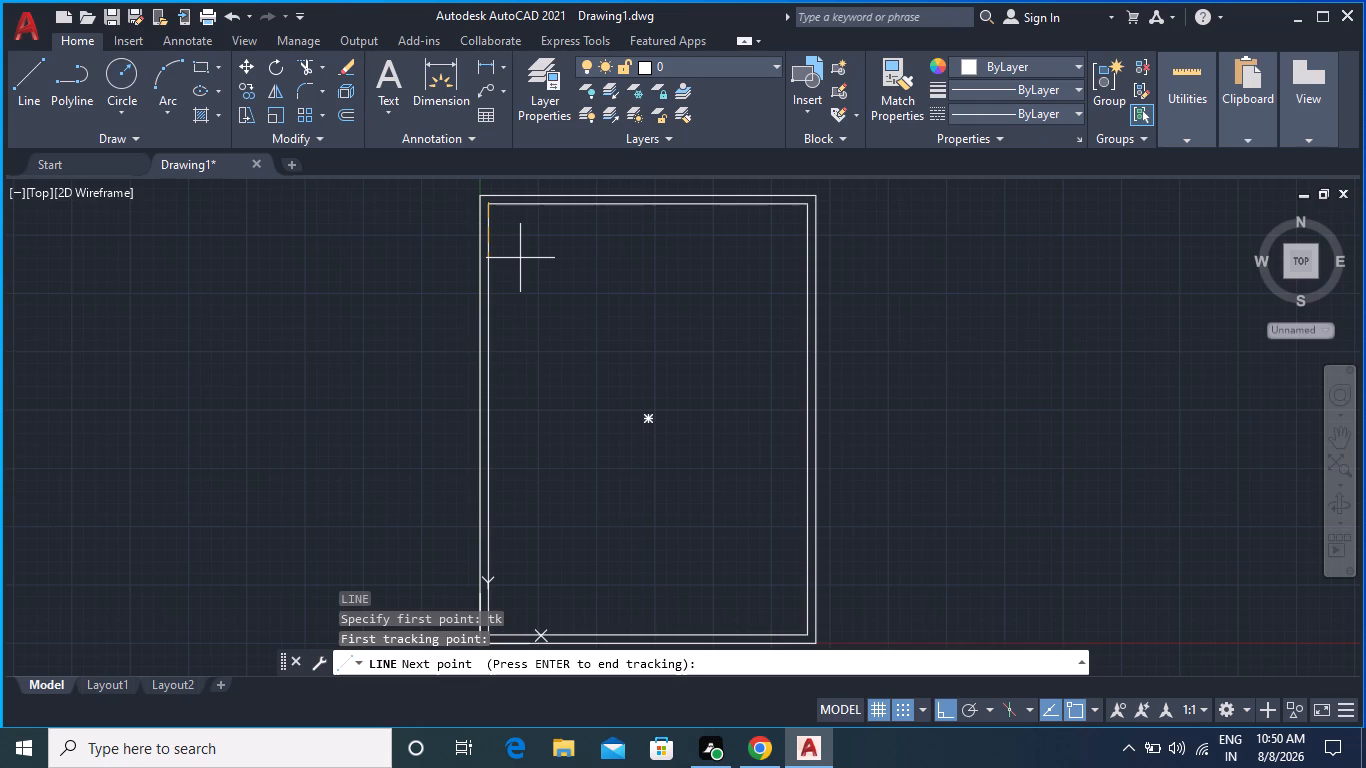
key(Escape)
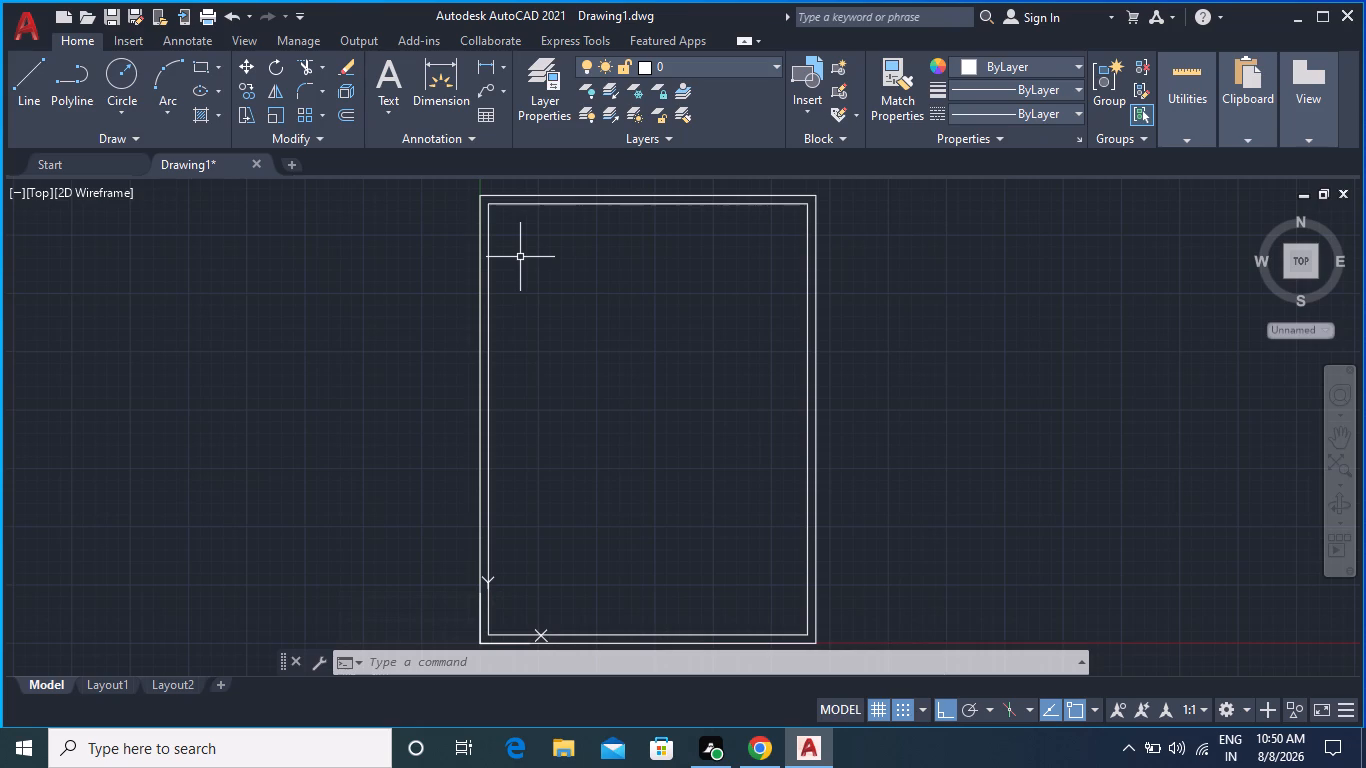
Draw partition lines starting 11' below the inner rectangle's upper-left corner, running 10' to the right, then straight up to its top edge.
key(l)
key(Return)
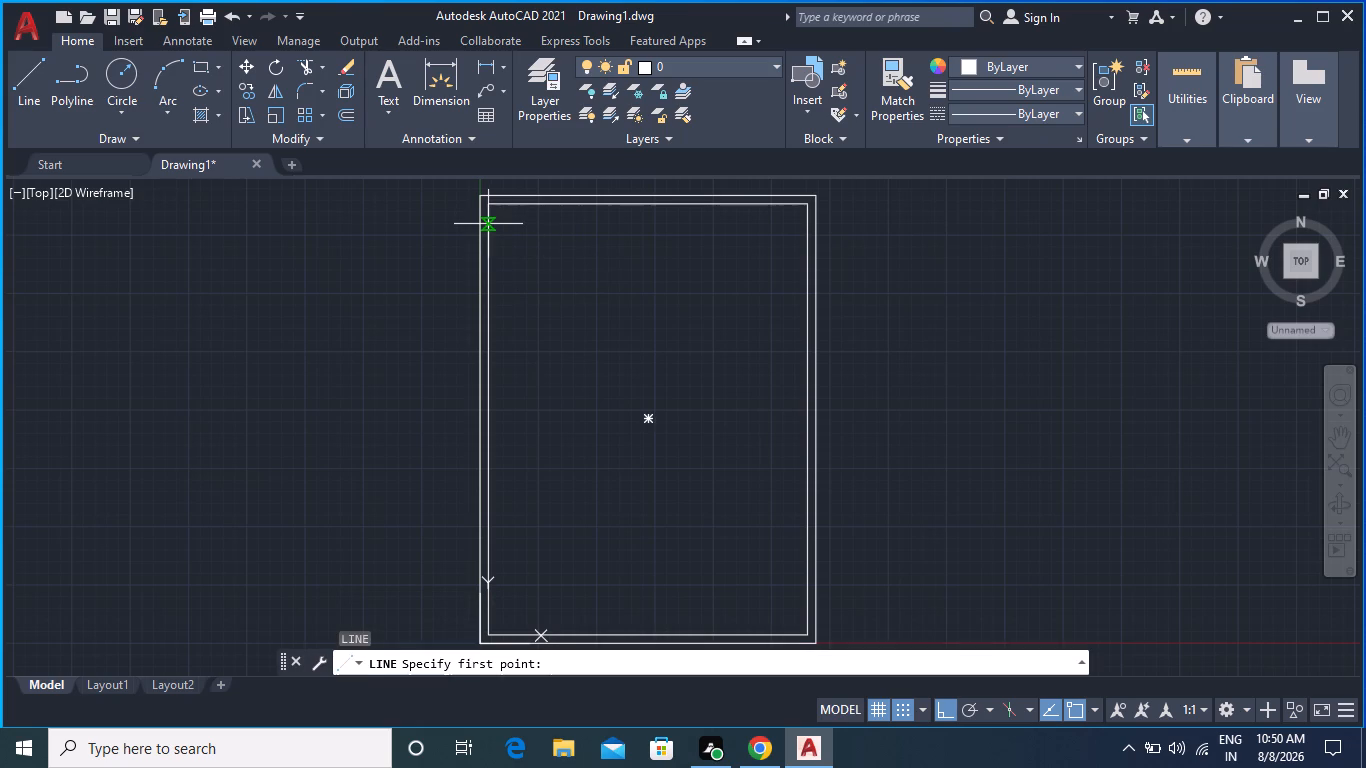
text(tk)
key(Return)
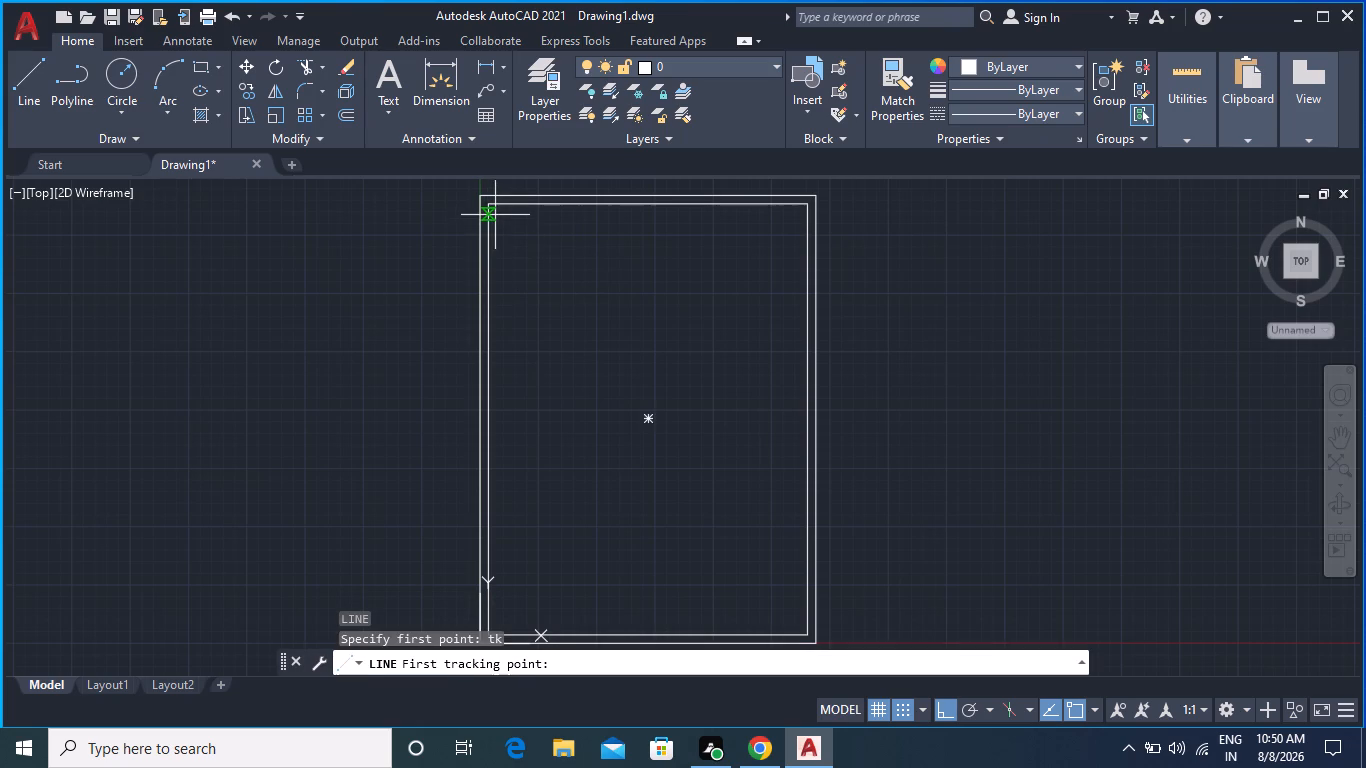
scroll(493, 212, up, 7)
scroll(482, 239, down, 5)
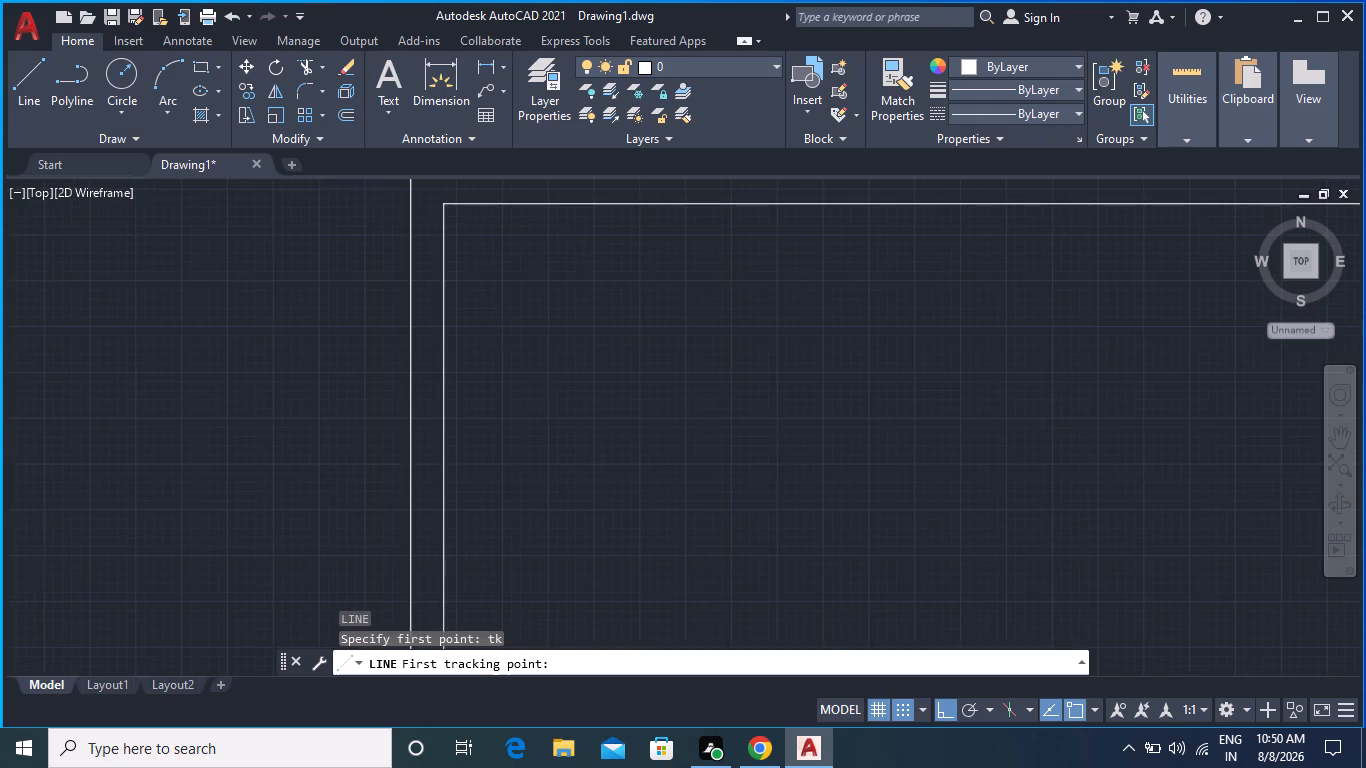
middle_drag(483, 241, 496, 286)
scroll(482, 274, up, 2)
click(446, 251)
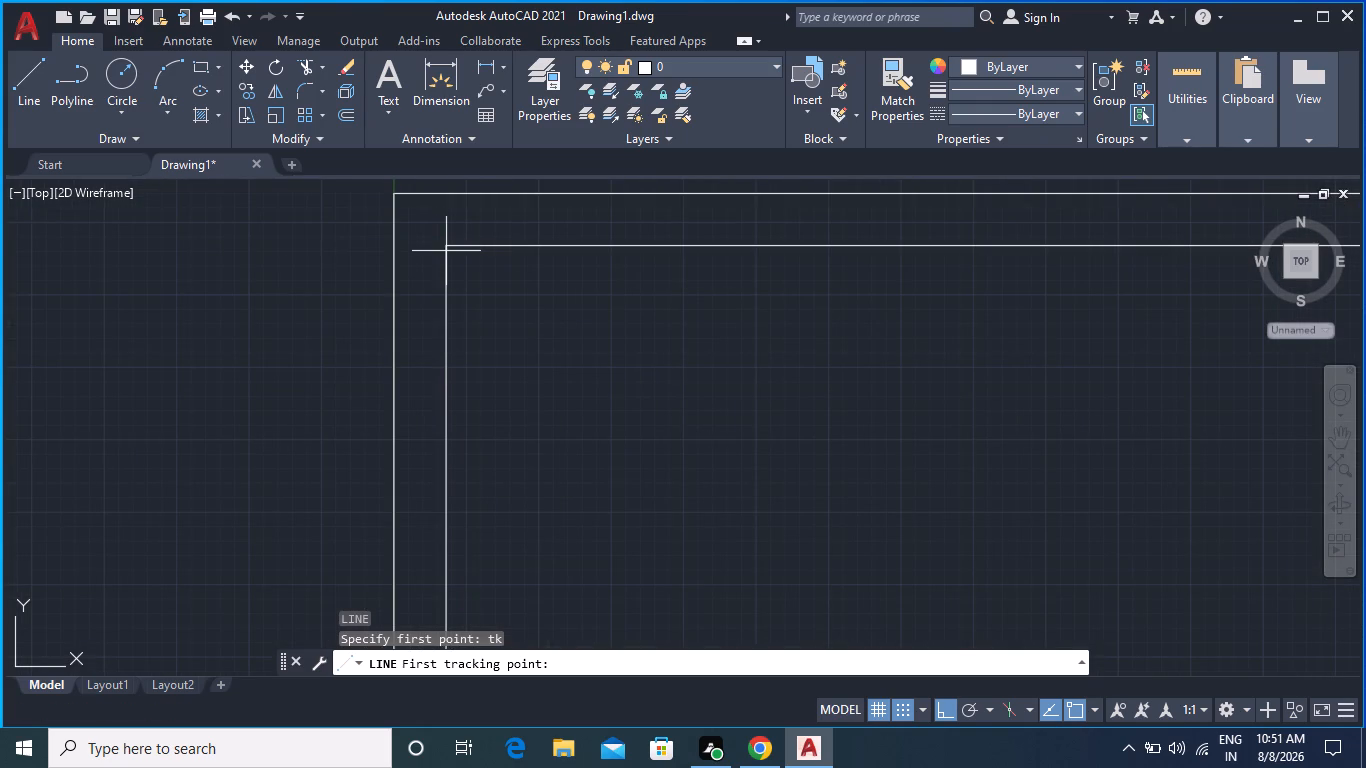
scroll(482, 365, down, 2)
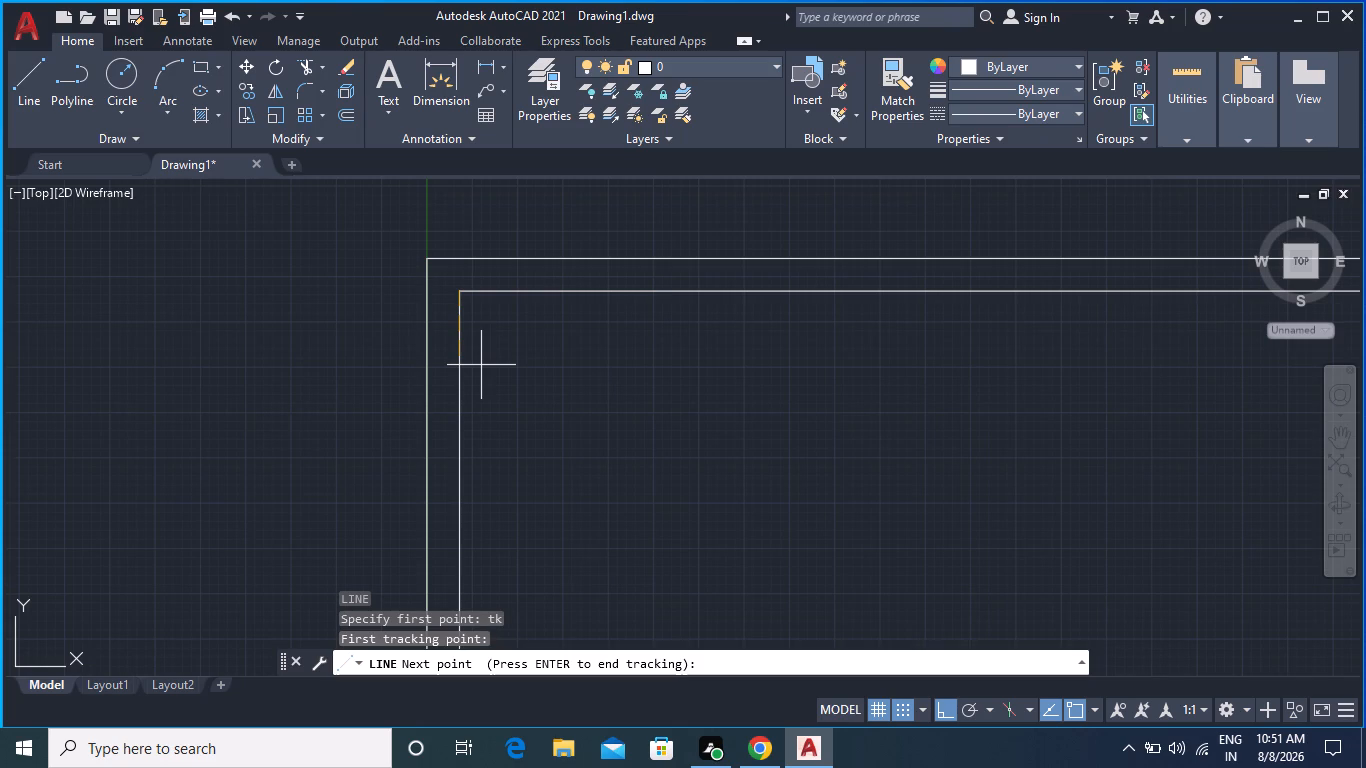
text(11')
key(Return)
scroll(673, 566, down, 1)
key(apostrophe)
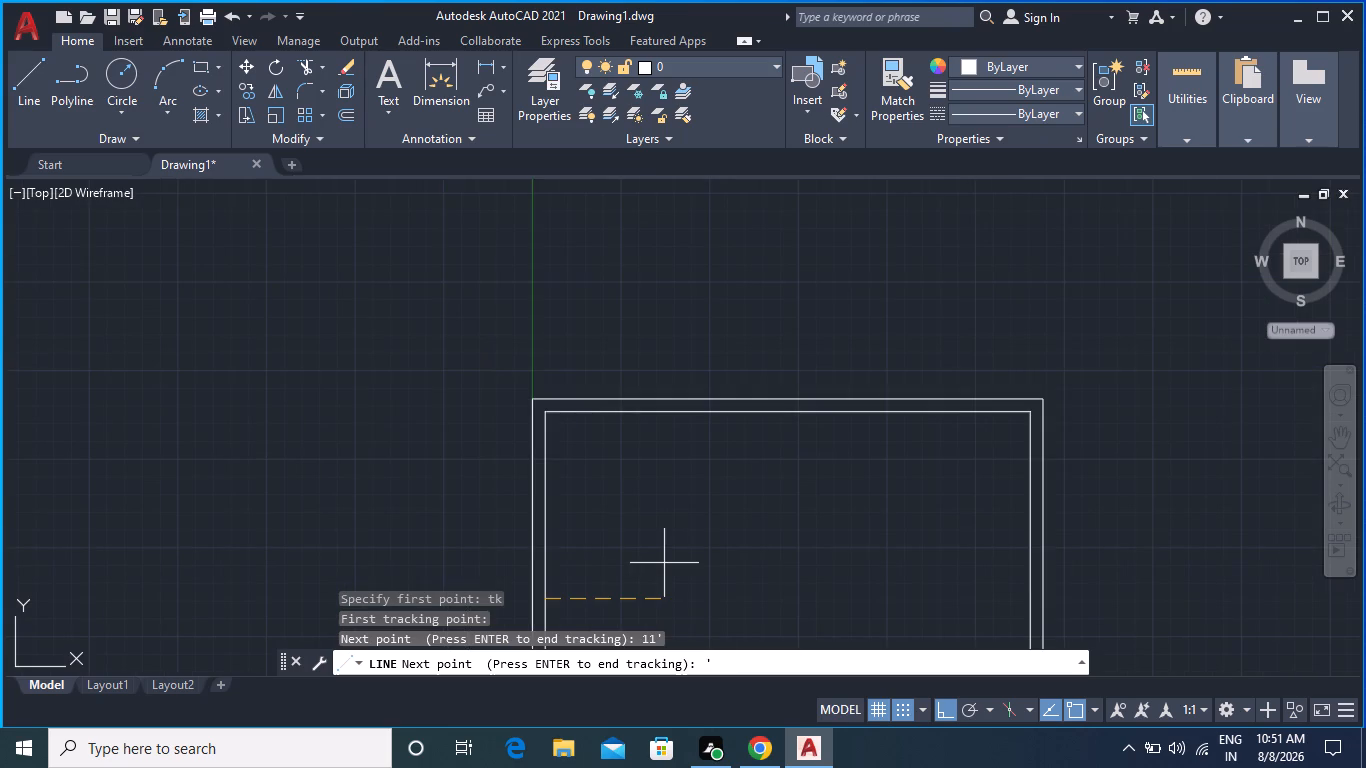
key(BackSpace)
key(BackSpace)
key(Return)
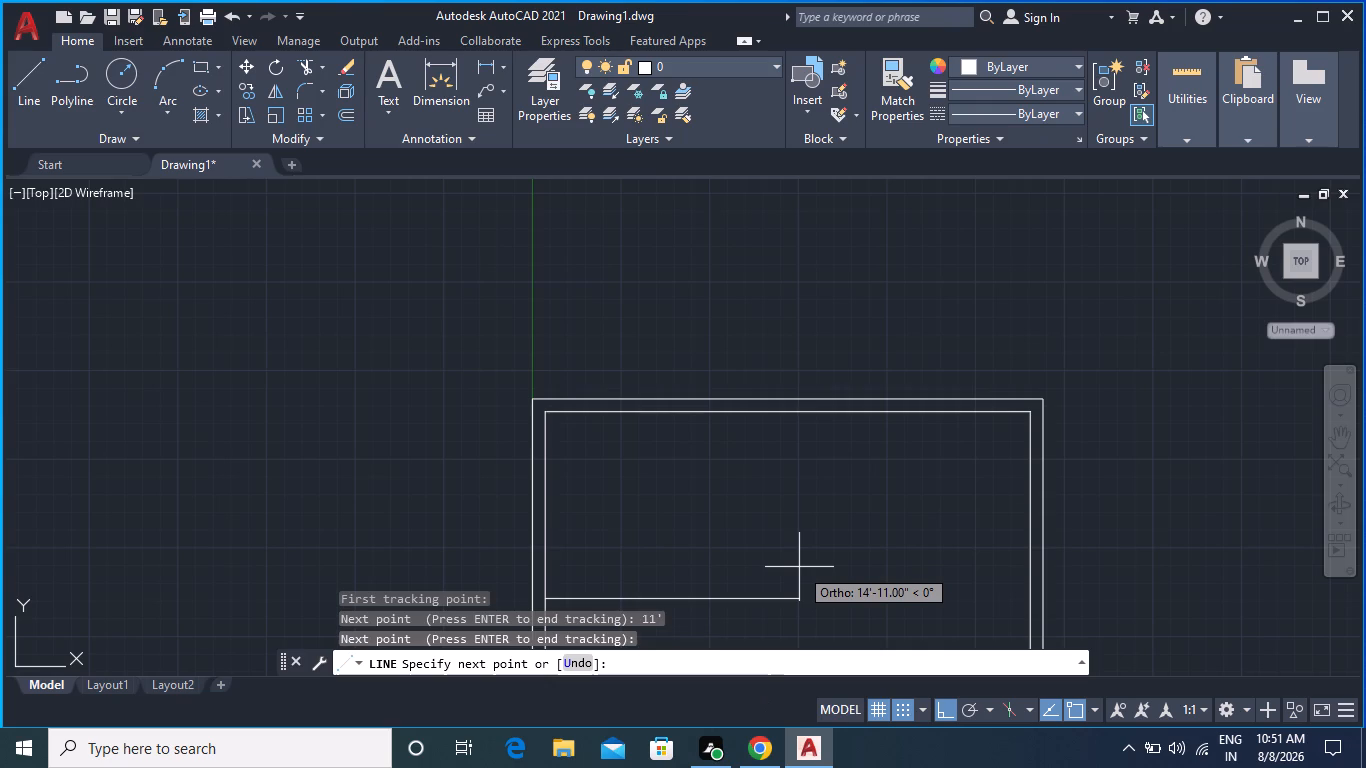
text(10)
key(apostrophe)
key(Return)
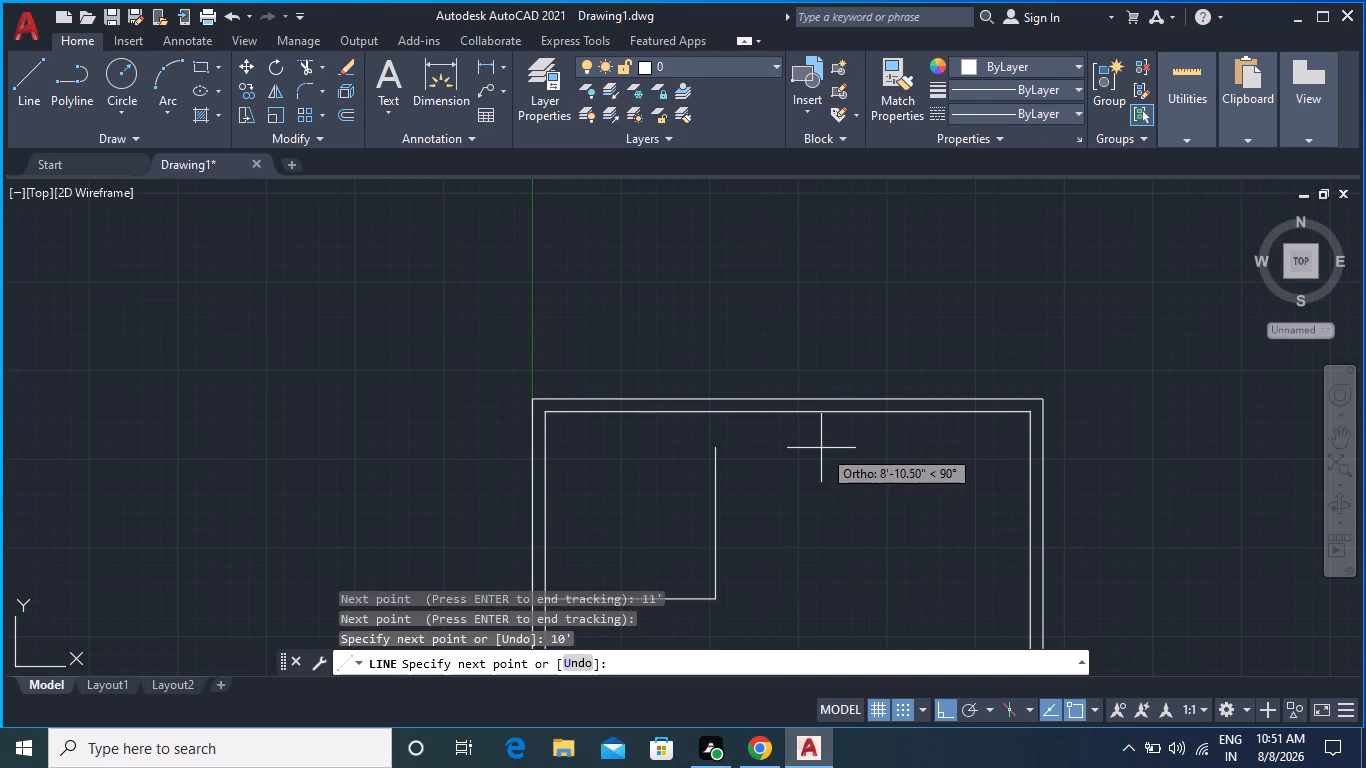
click(715, 416)
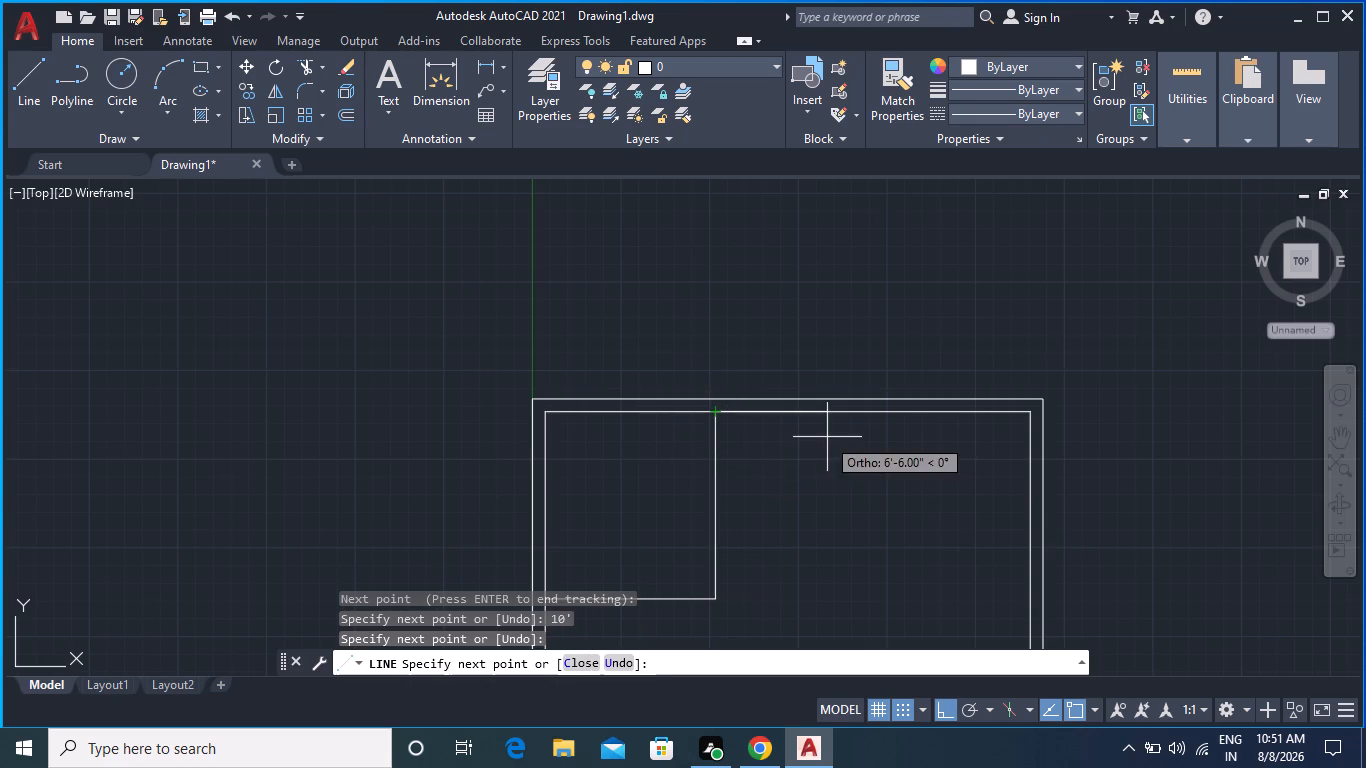
key(Escape)
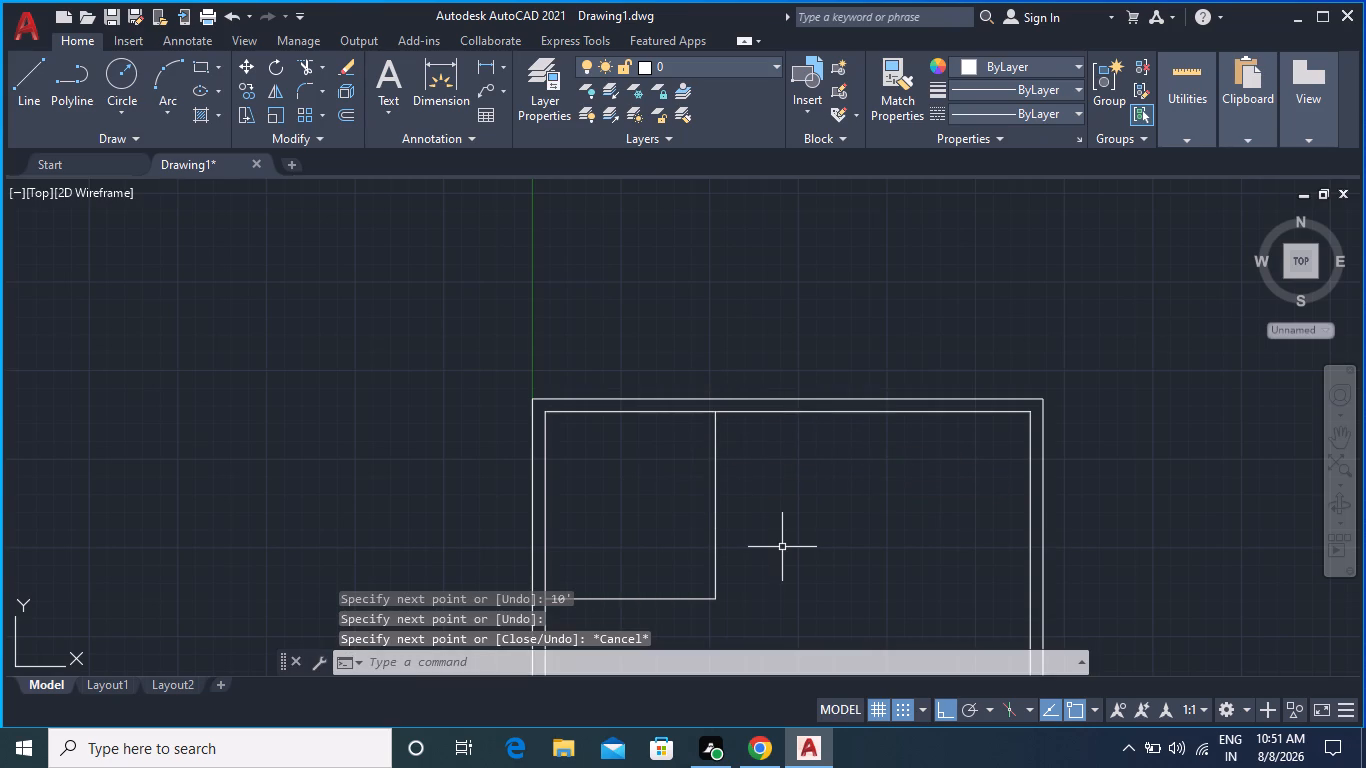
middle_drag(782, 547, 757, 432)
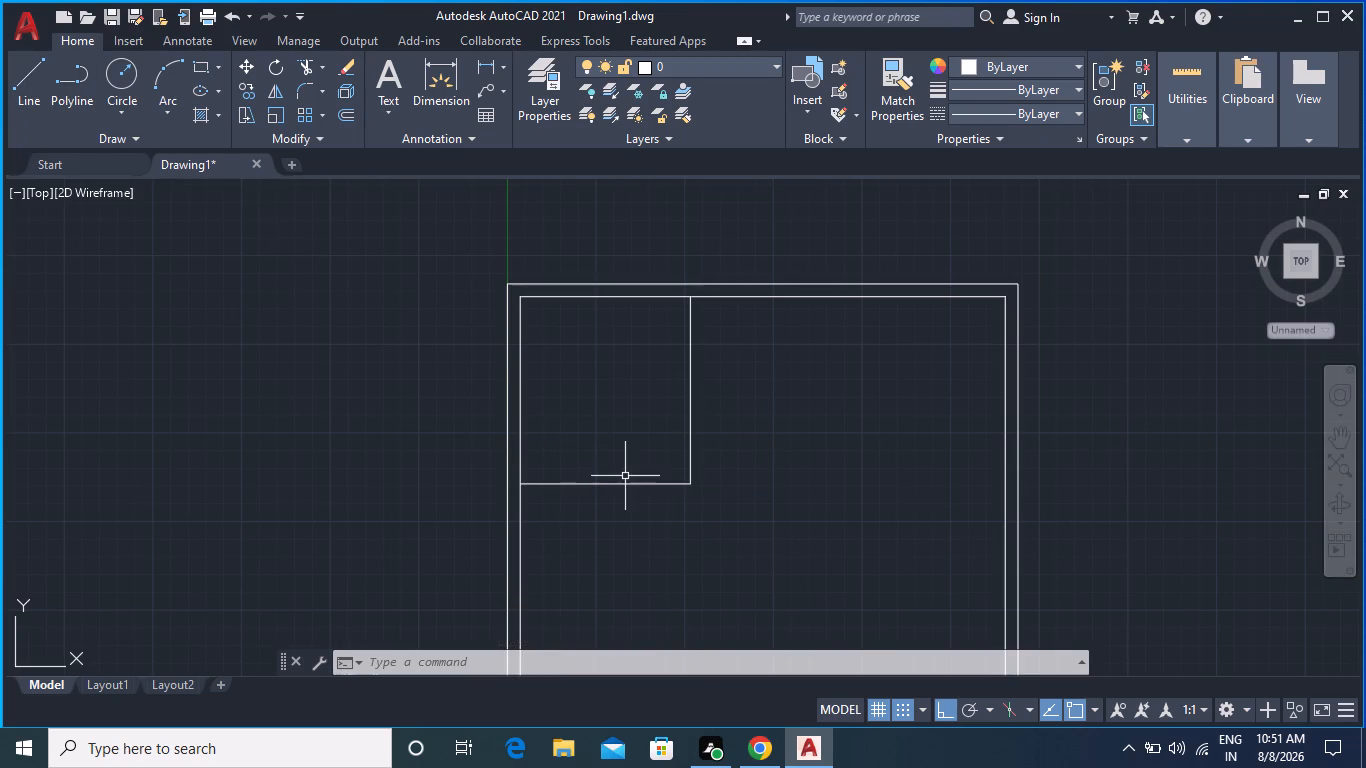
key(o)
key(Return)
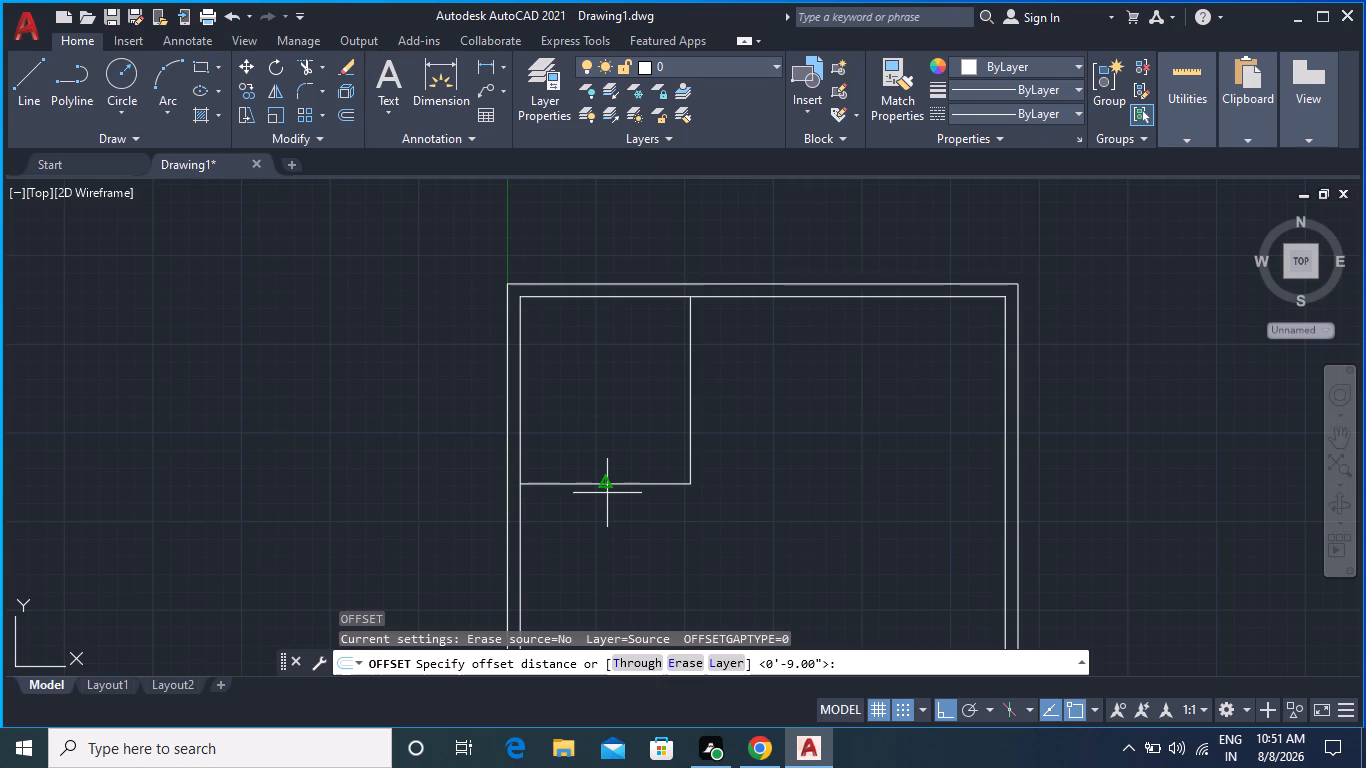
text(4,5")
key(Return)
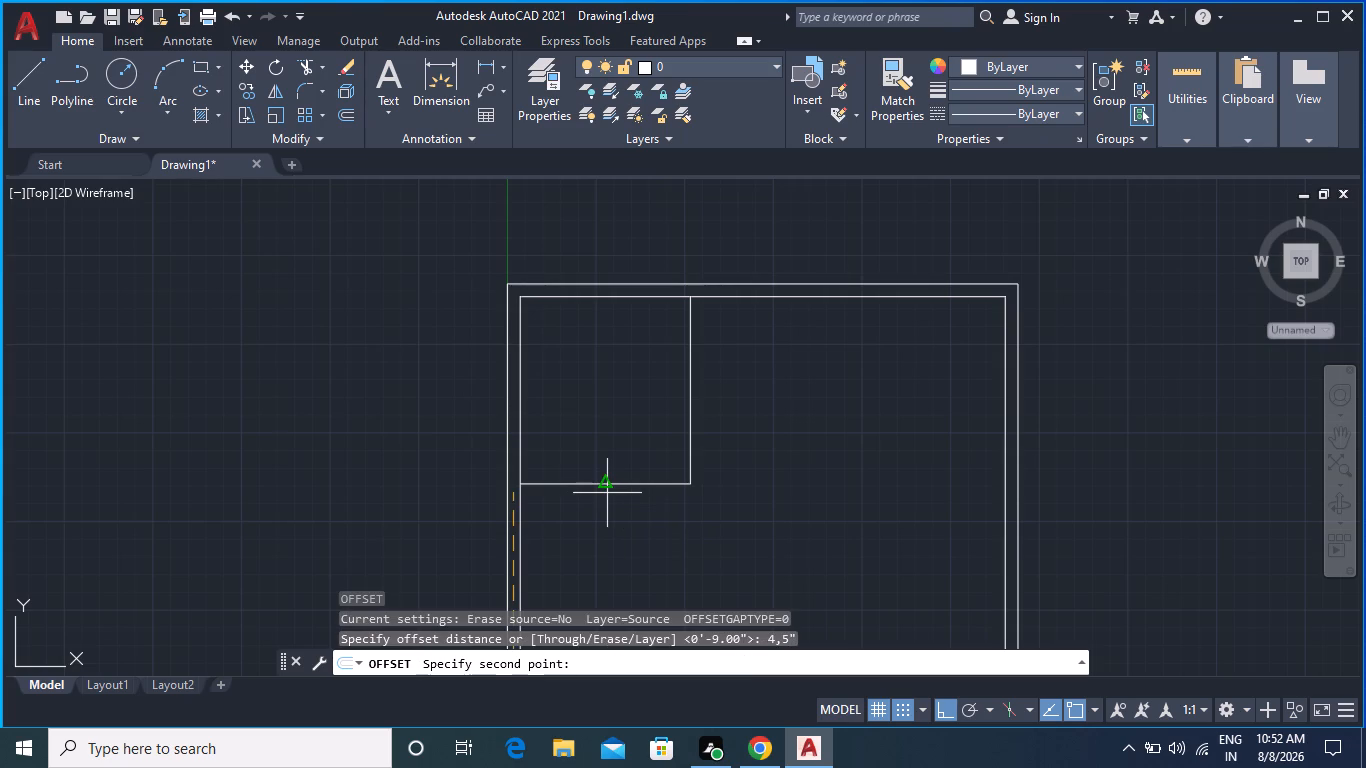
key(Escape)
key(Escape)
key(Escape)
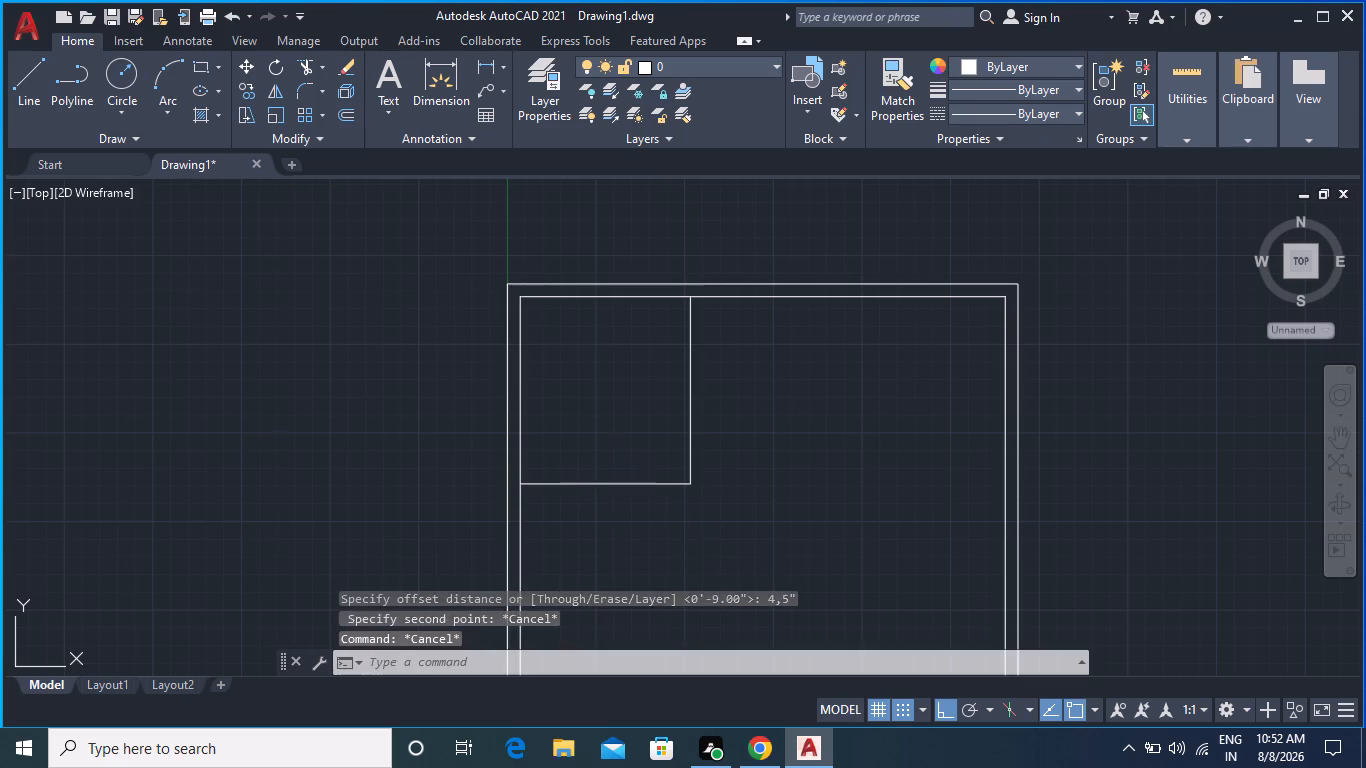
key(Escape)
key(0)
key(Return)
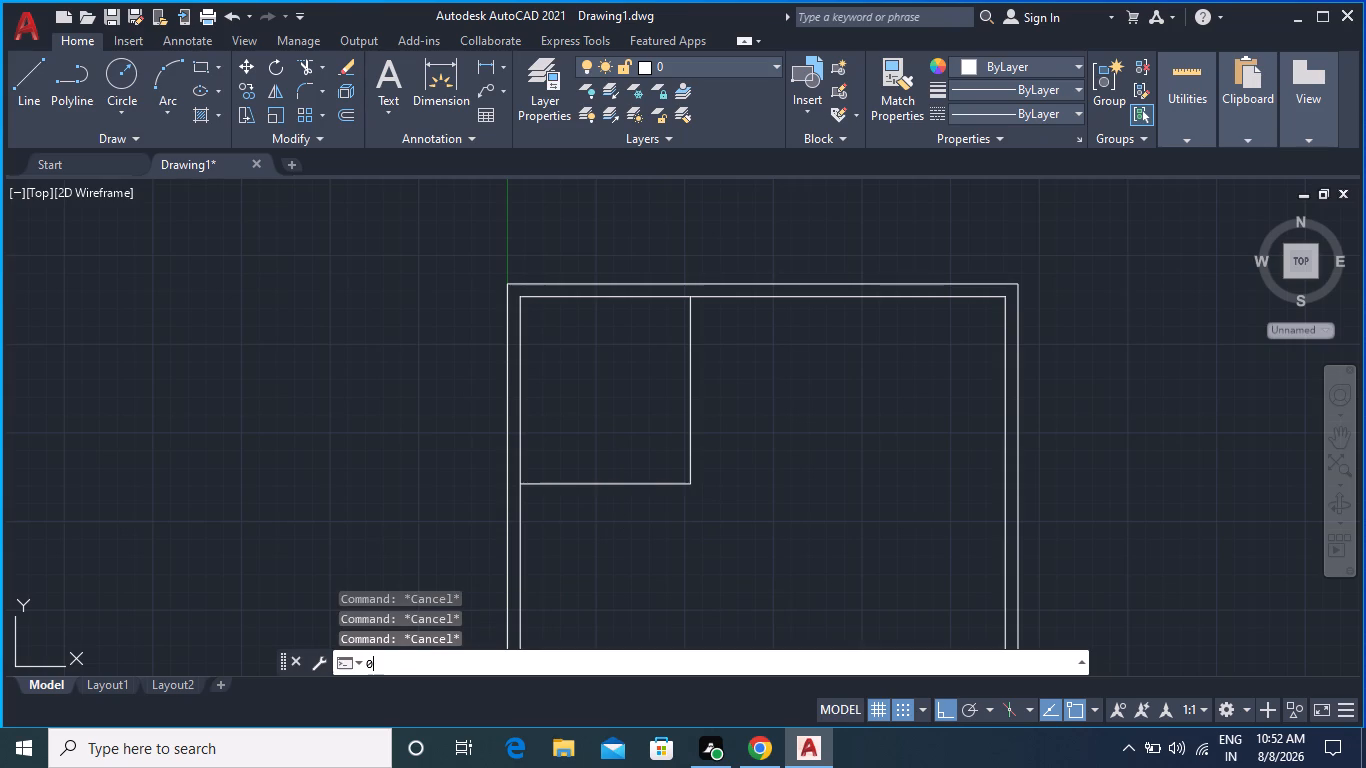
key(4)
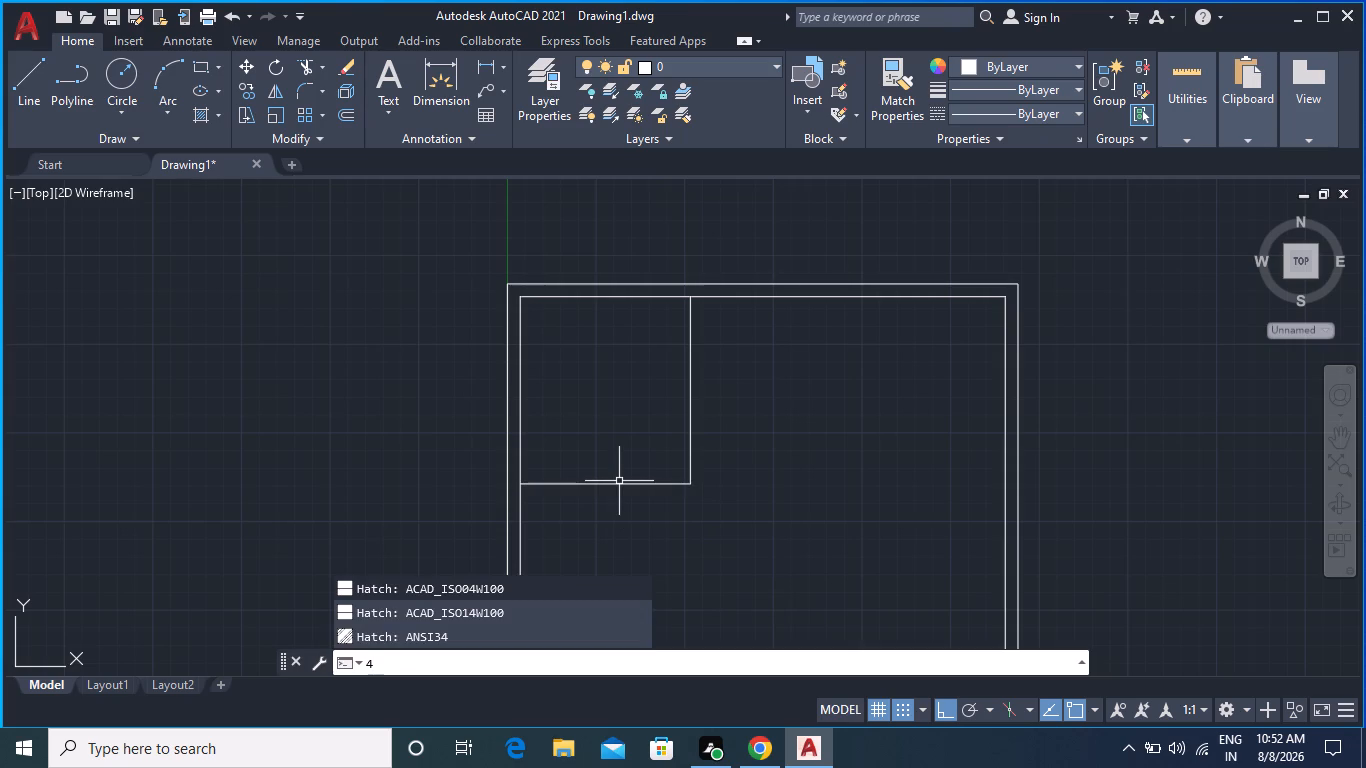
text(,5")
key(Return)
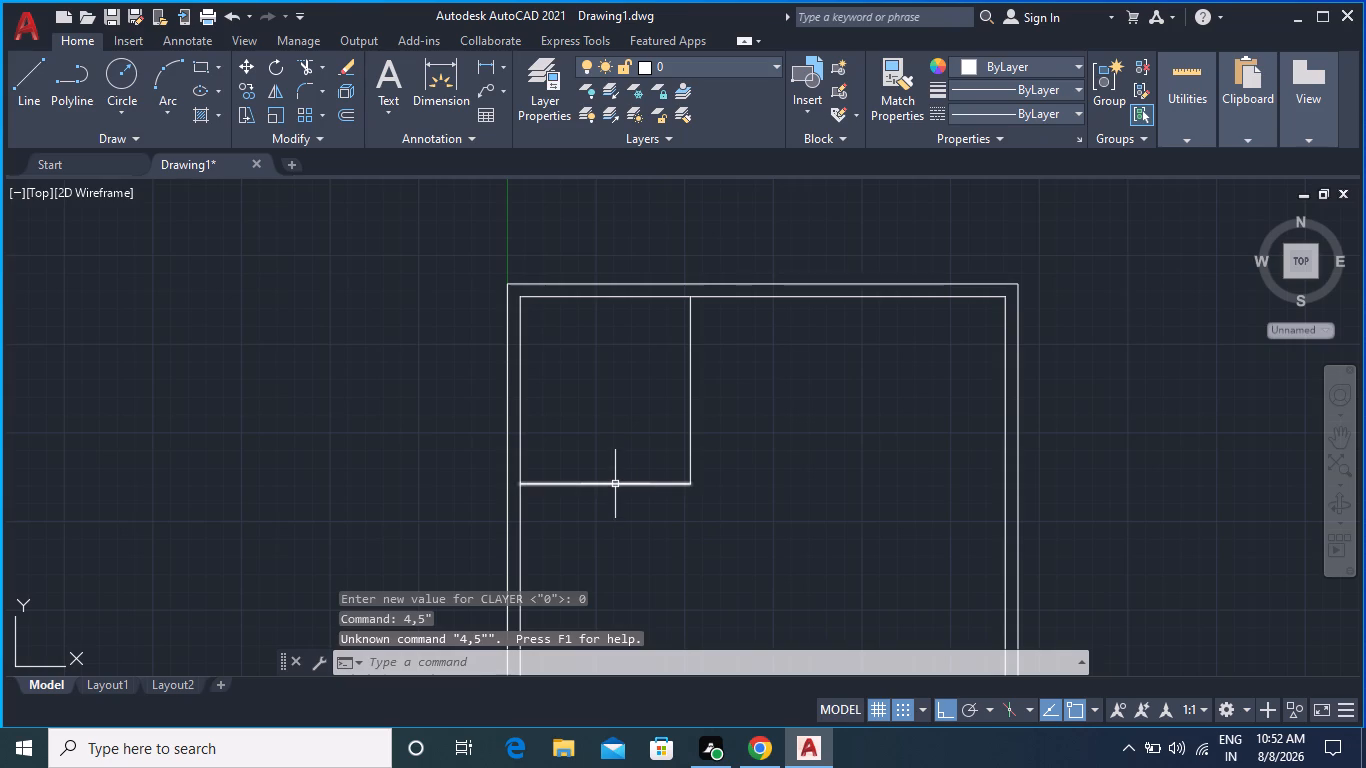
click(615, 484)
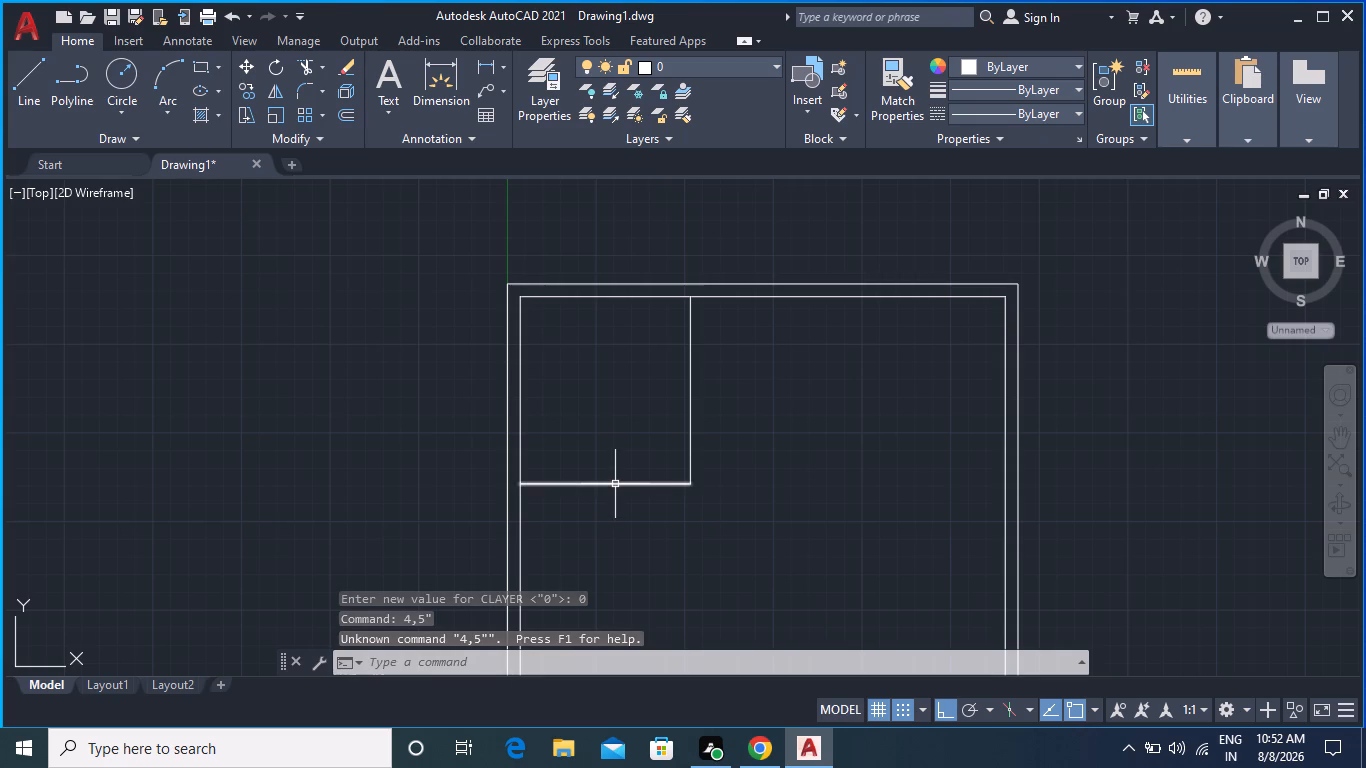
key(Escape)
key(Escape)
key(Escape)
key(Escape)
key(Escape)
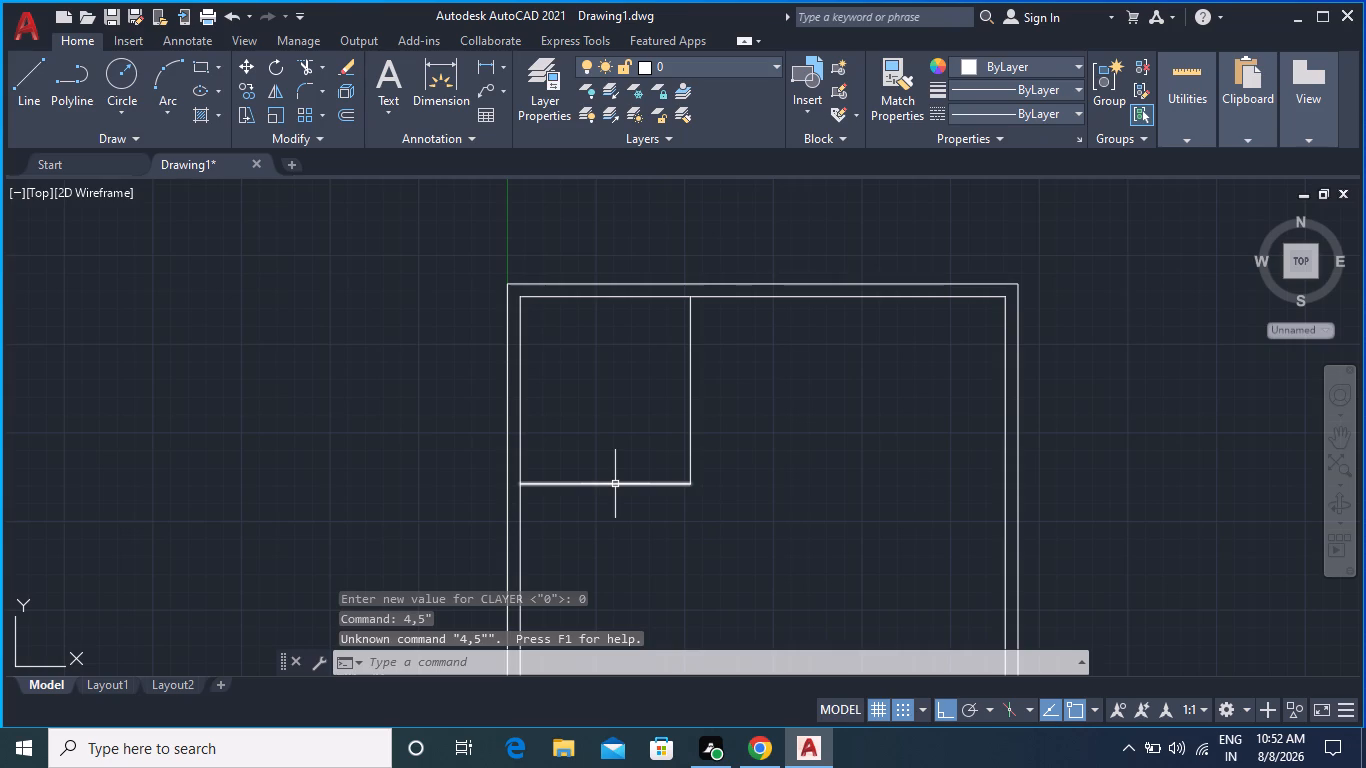
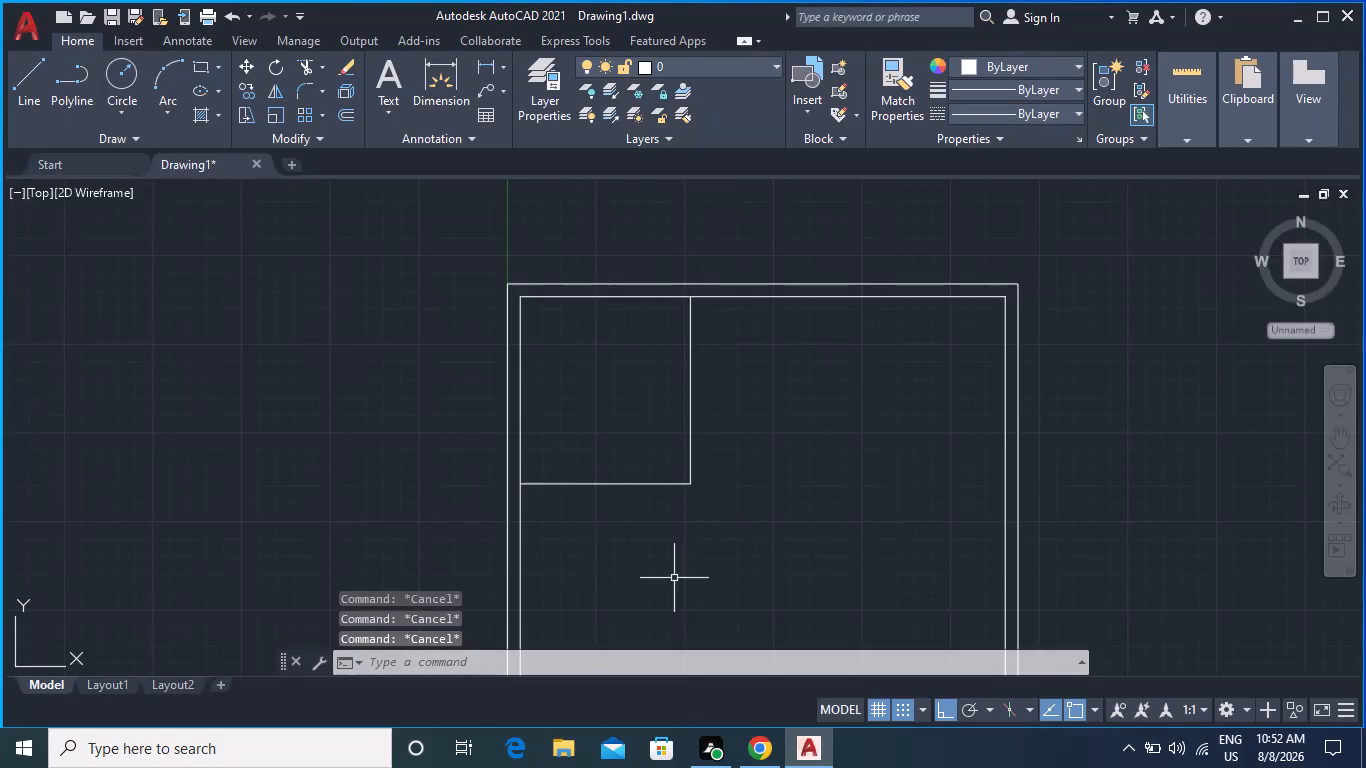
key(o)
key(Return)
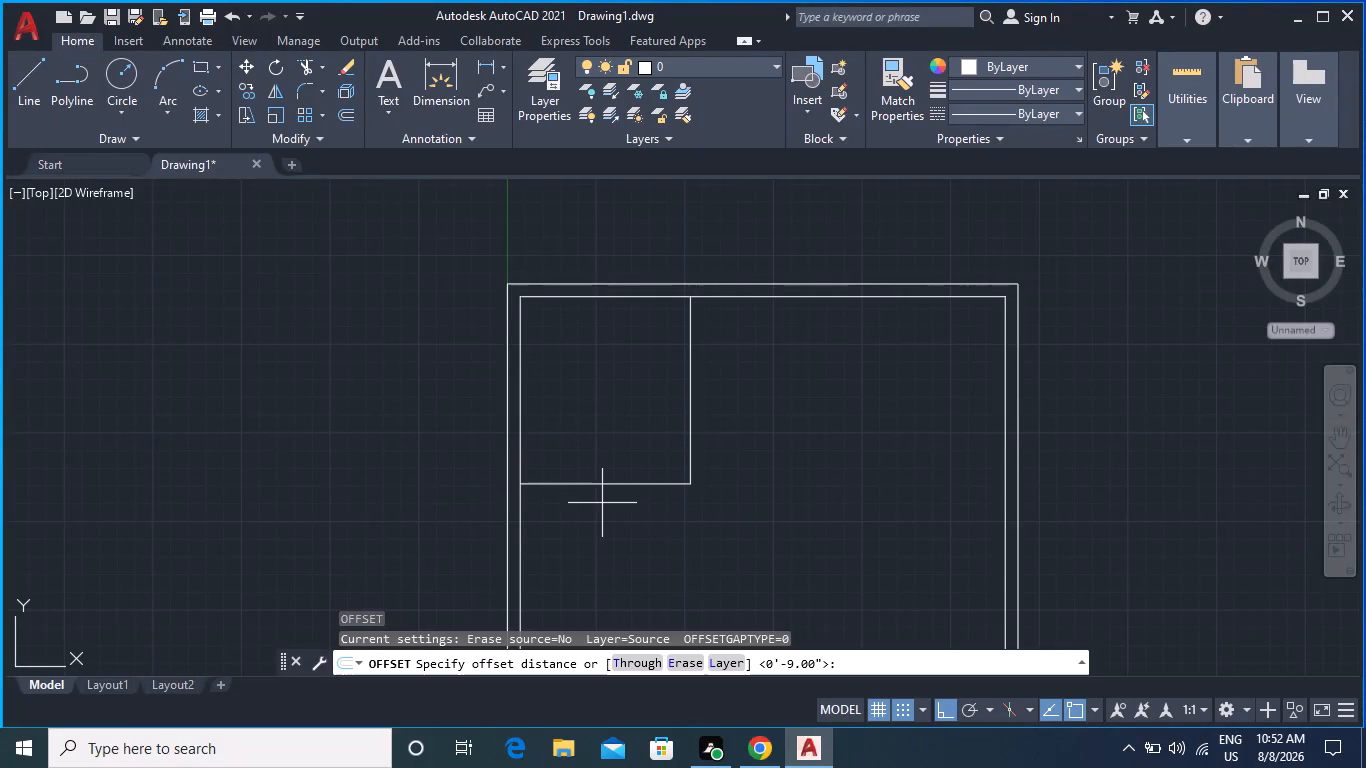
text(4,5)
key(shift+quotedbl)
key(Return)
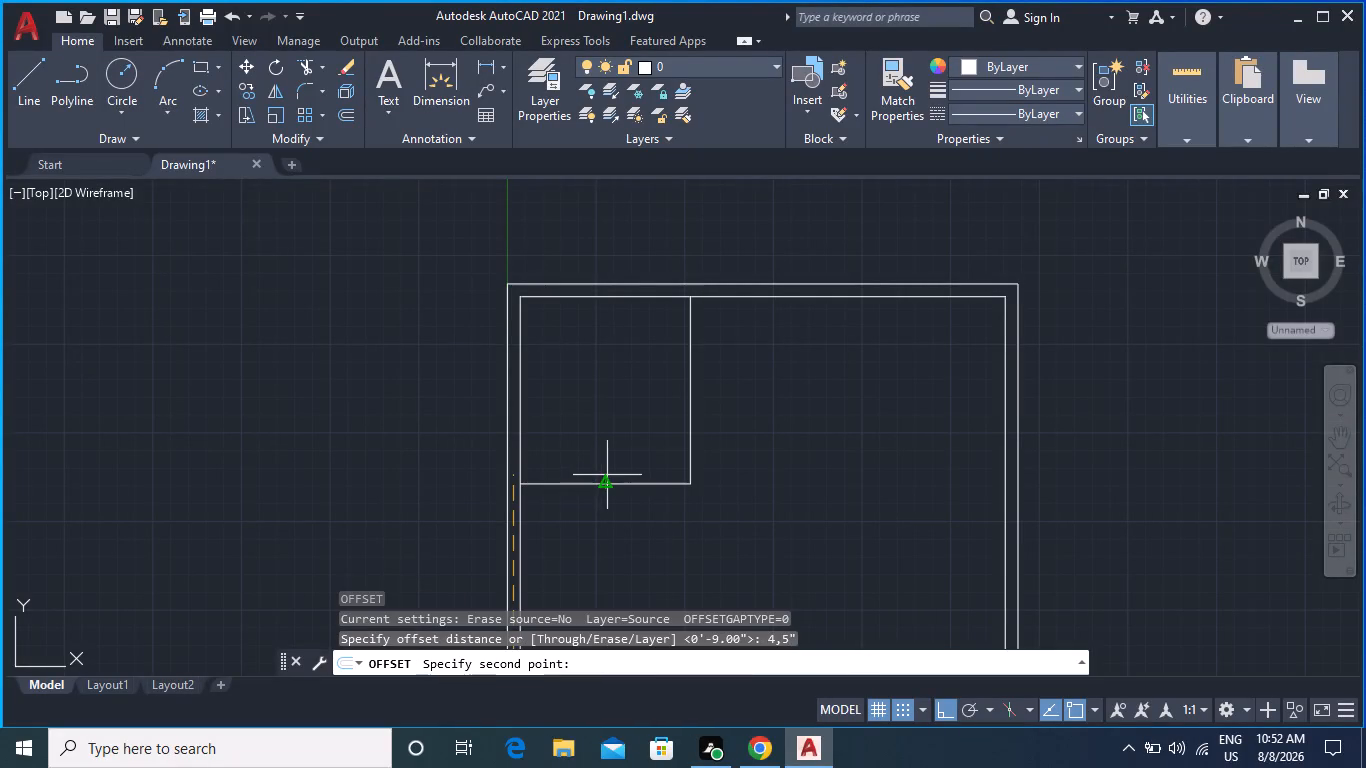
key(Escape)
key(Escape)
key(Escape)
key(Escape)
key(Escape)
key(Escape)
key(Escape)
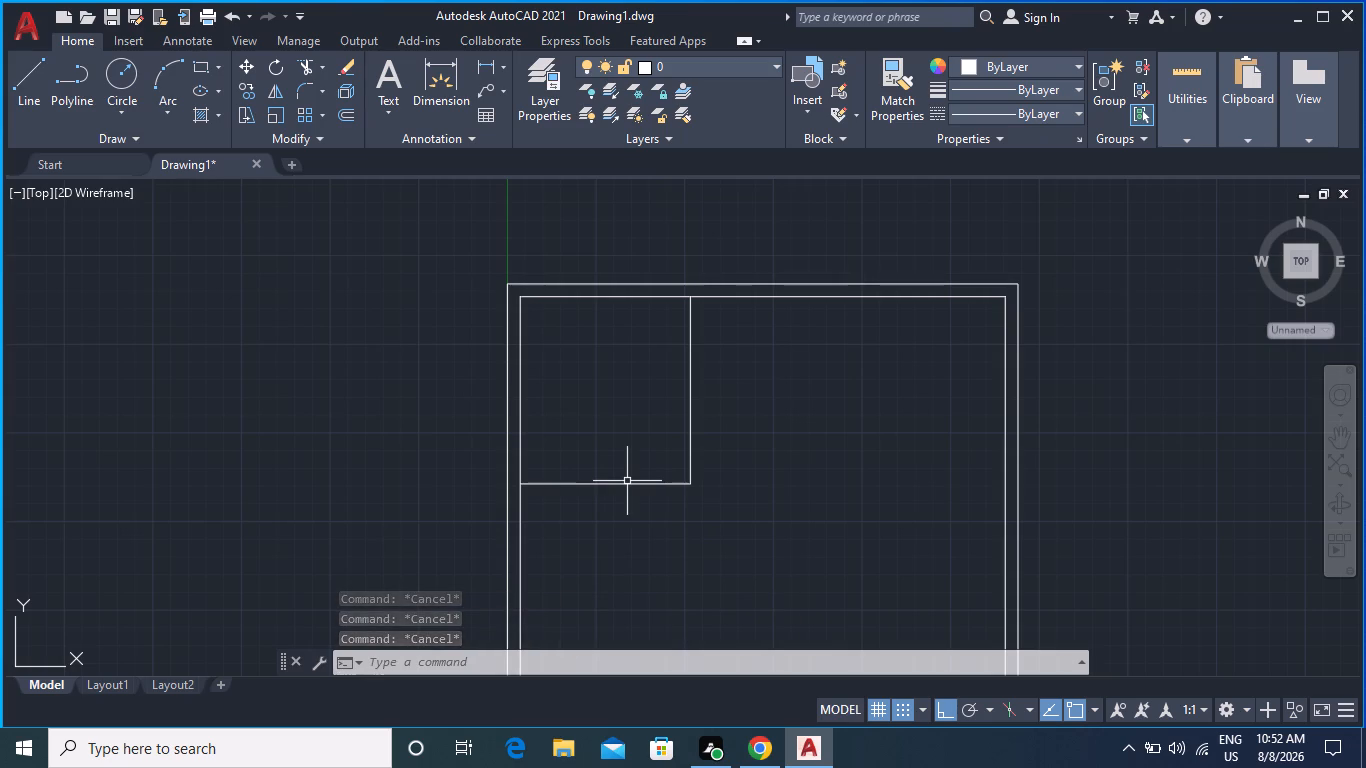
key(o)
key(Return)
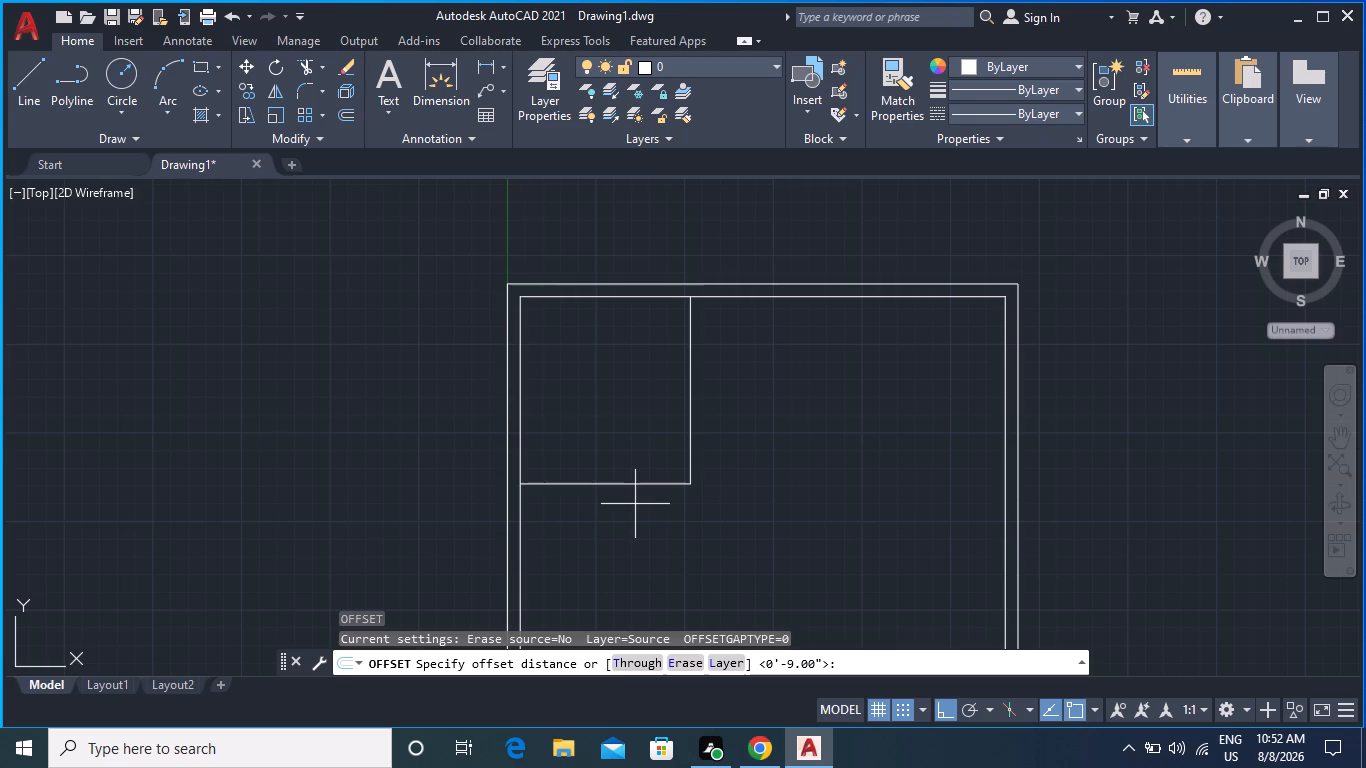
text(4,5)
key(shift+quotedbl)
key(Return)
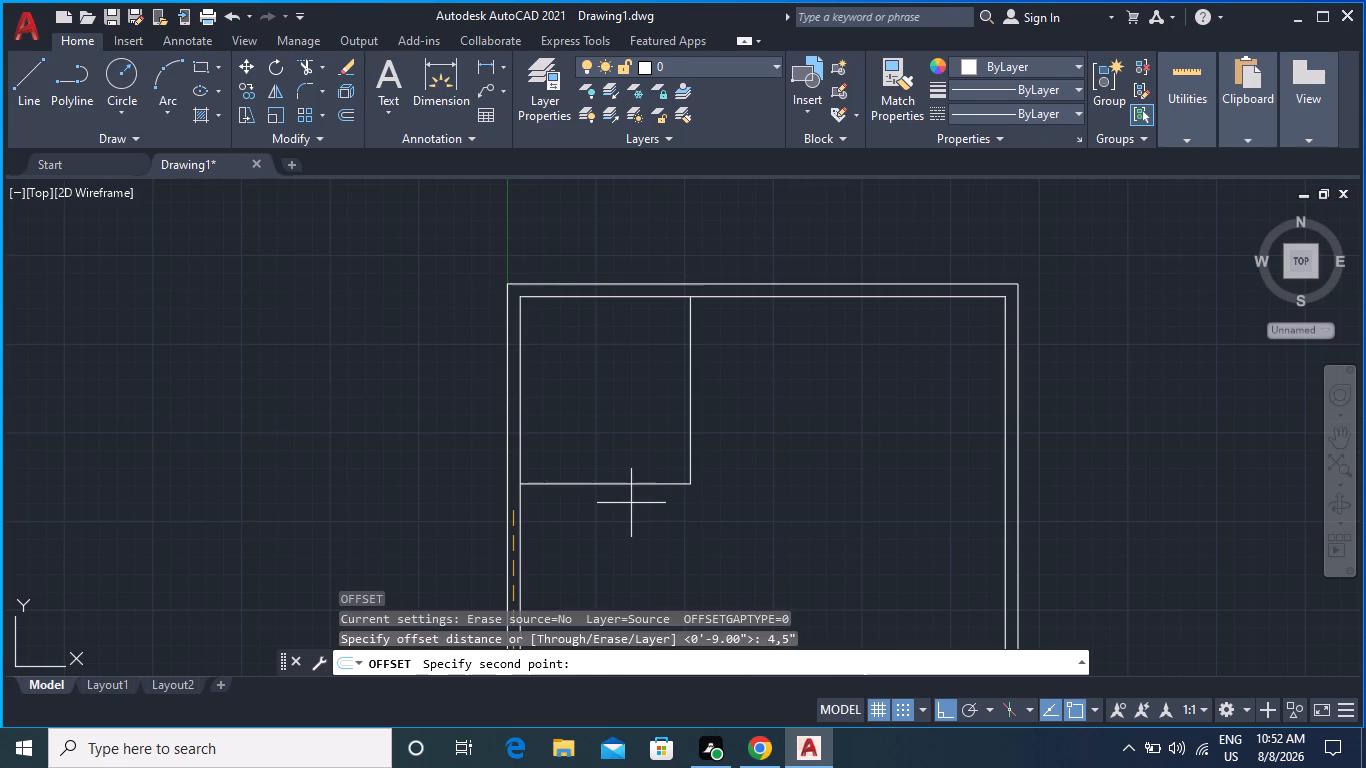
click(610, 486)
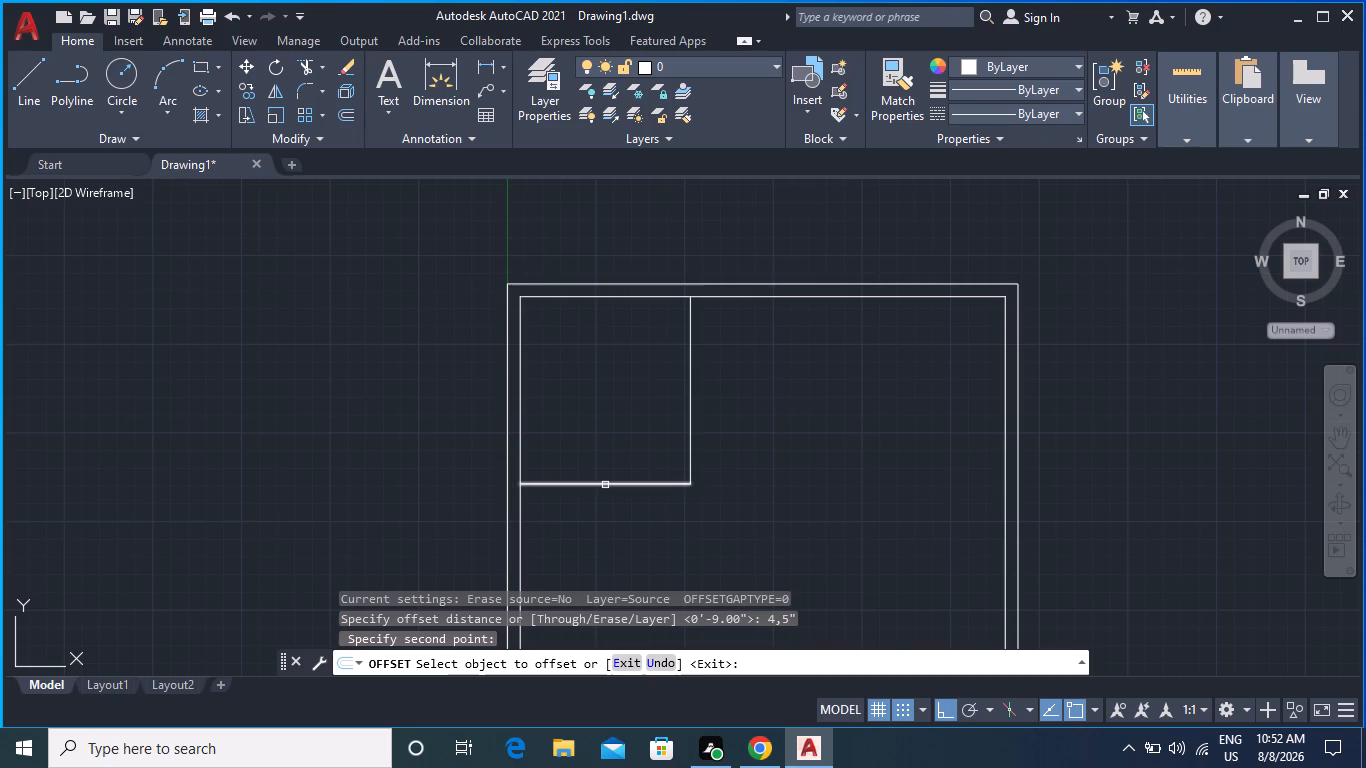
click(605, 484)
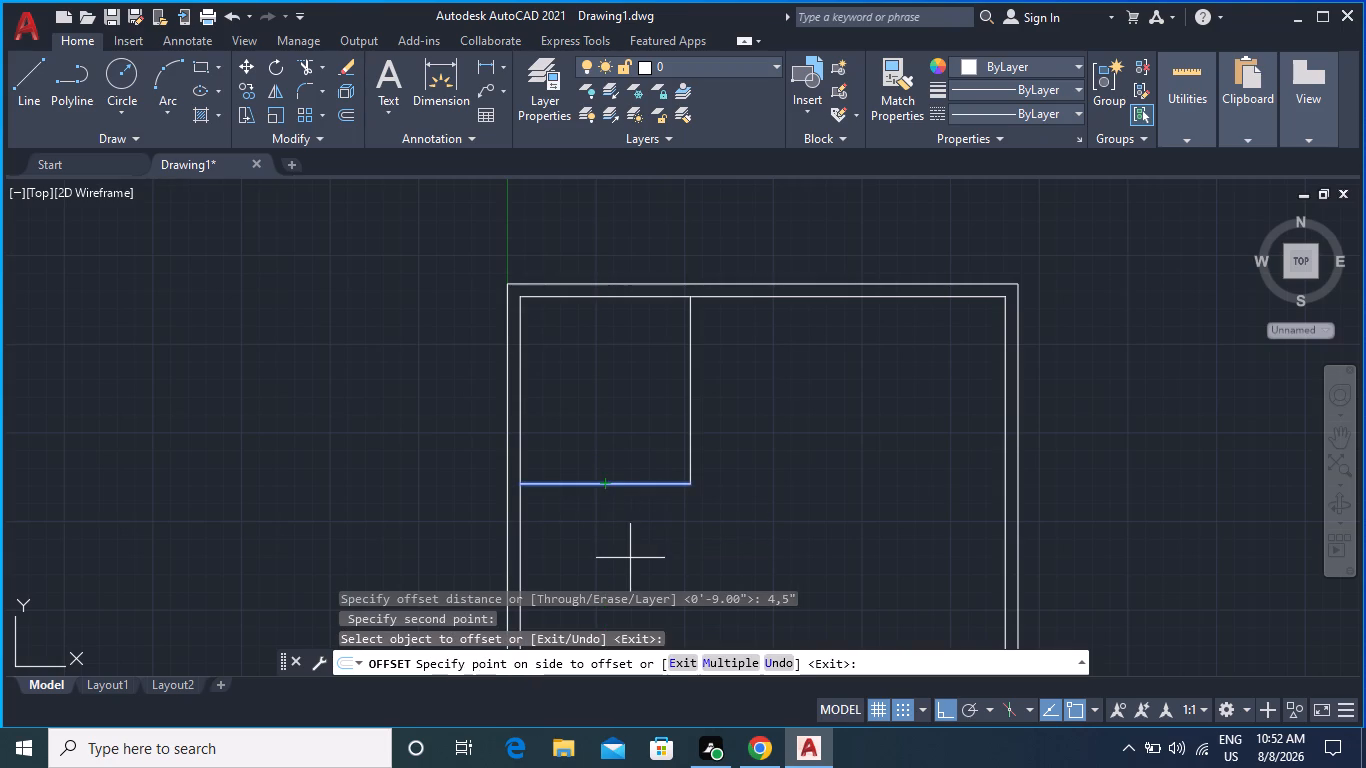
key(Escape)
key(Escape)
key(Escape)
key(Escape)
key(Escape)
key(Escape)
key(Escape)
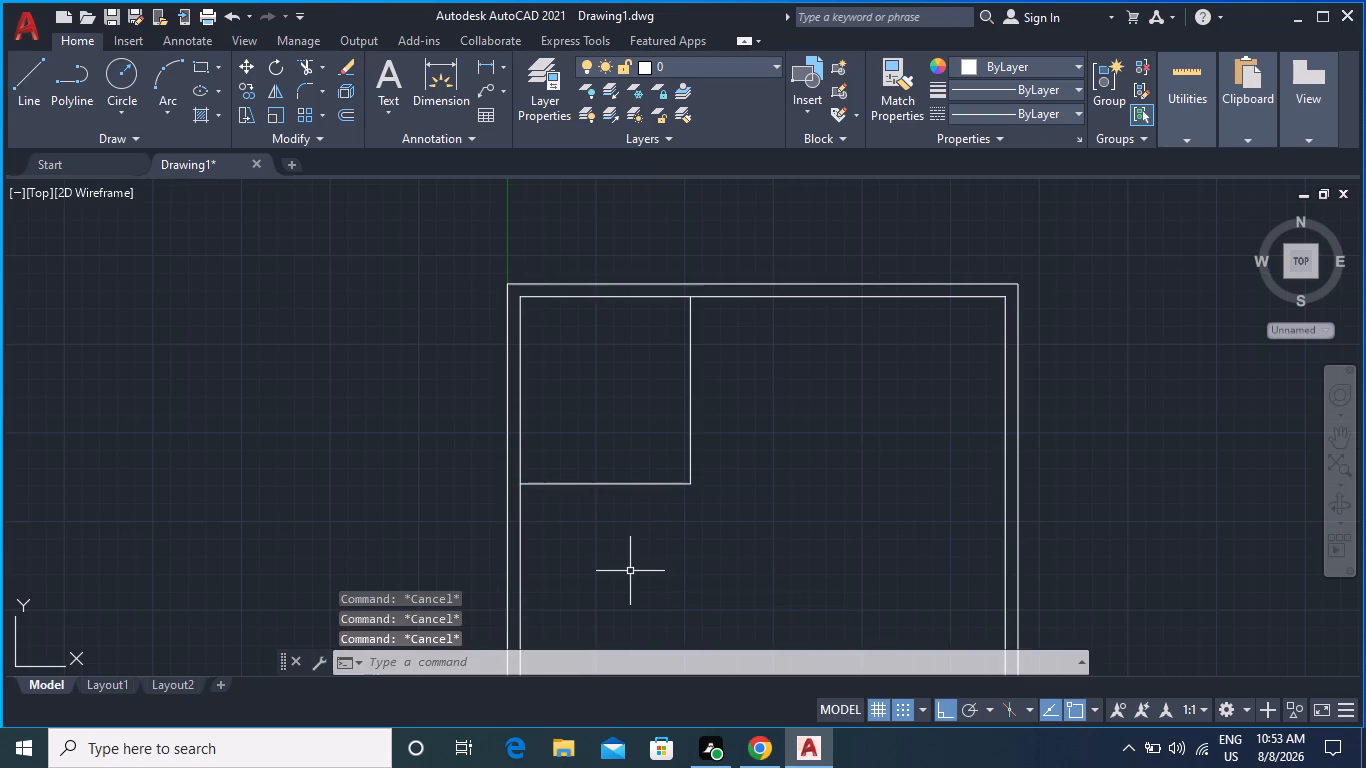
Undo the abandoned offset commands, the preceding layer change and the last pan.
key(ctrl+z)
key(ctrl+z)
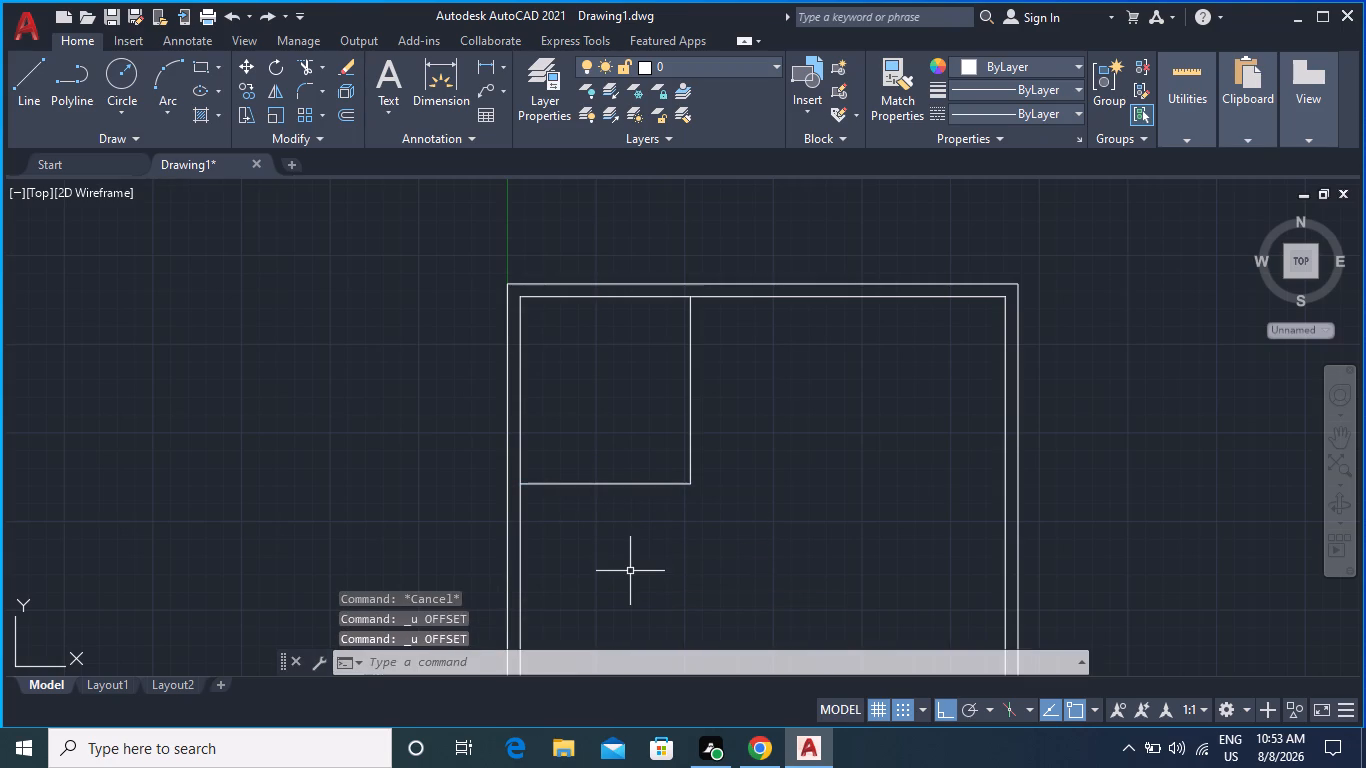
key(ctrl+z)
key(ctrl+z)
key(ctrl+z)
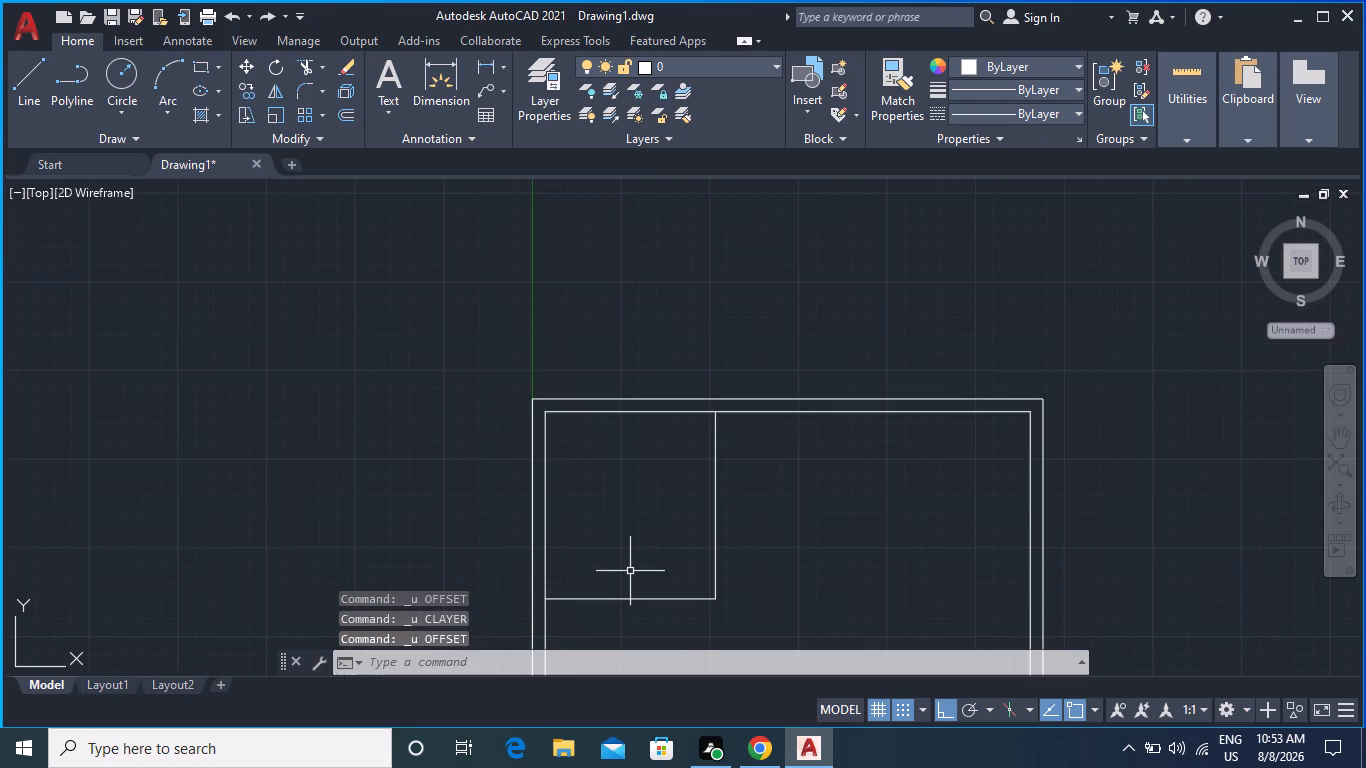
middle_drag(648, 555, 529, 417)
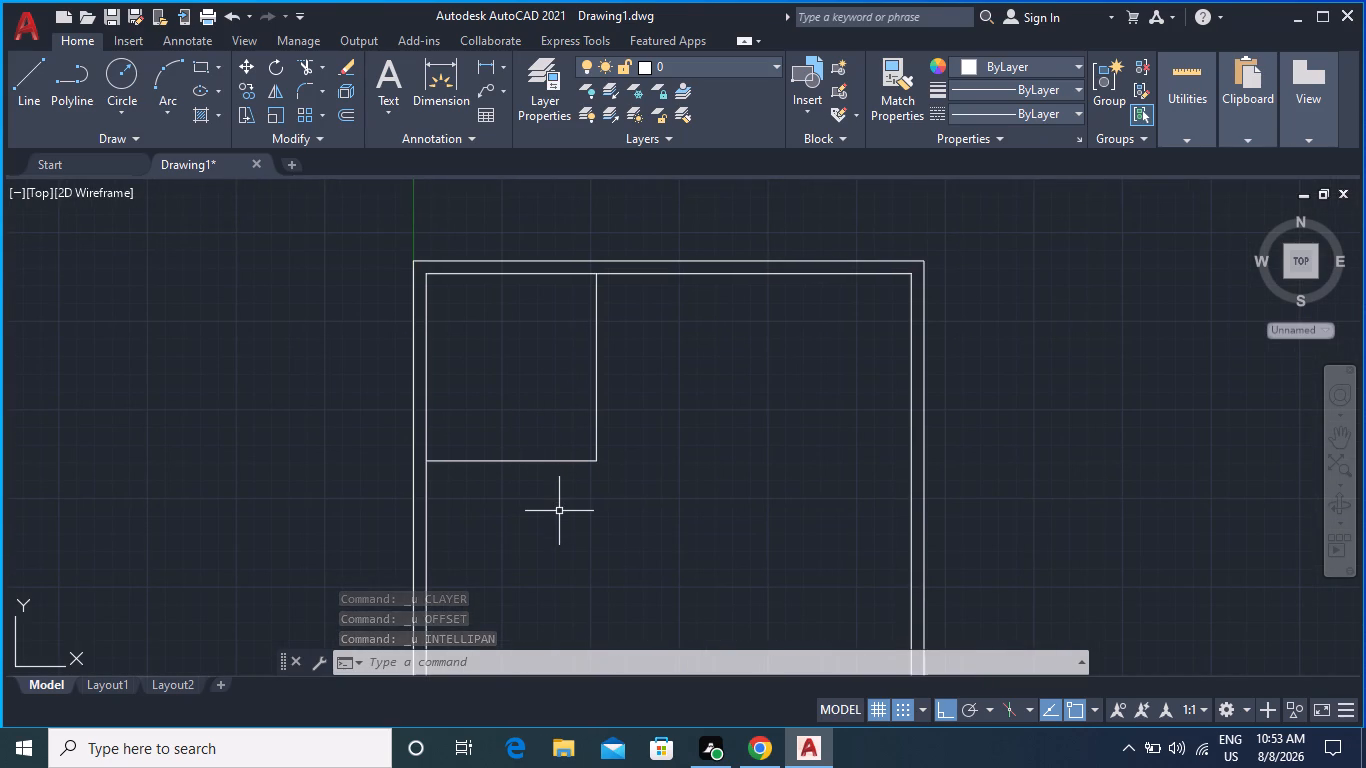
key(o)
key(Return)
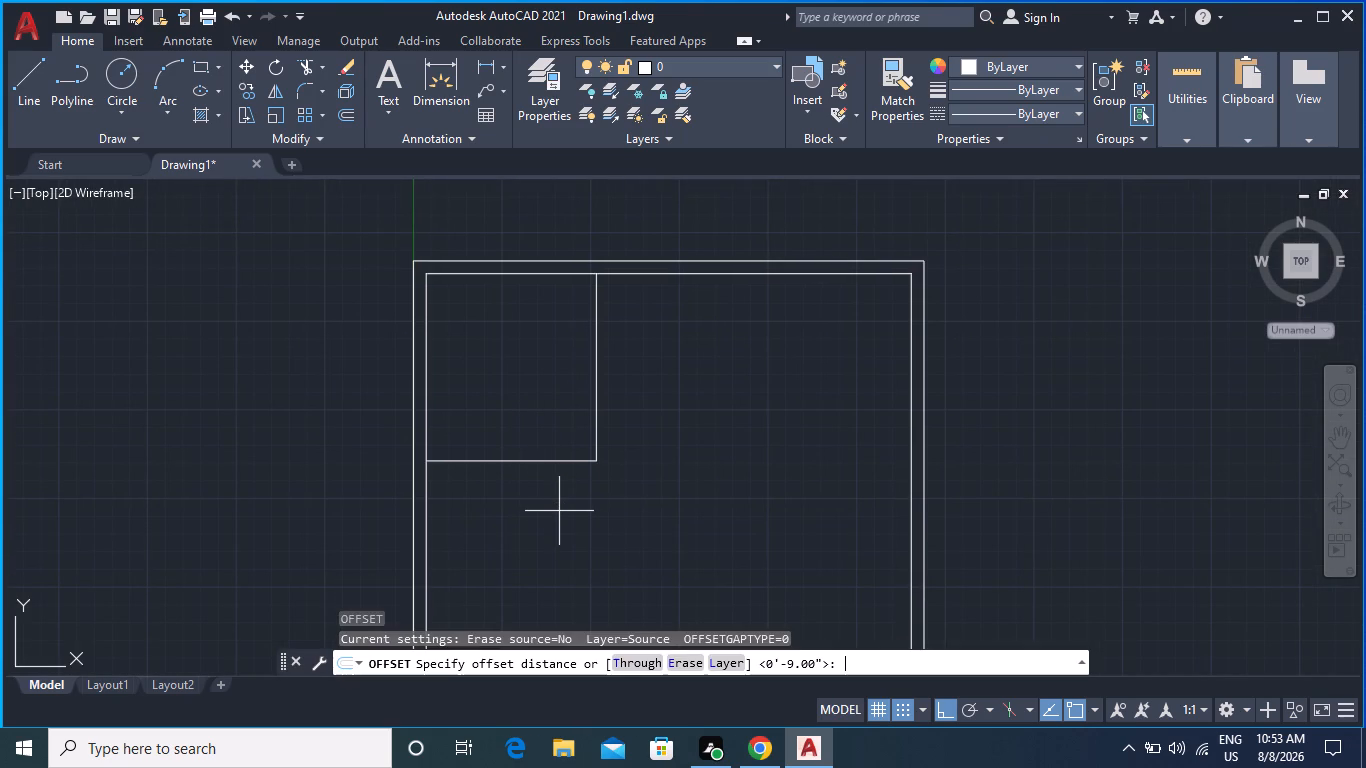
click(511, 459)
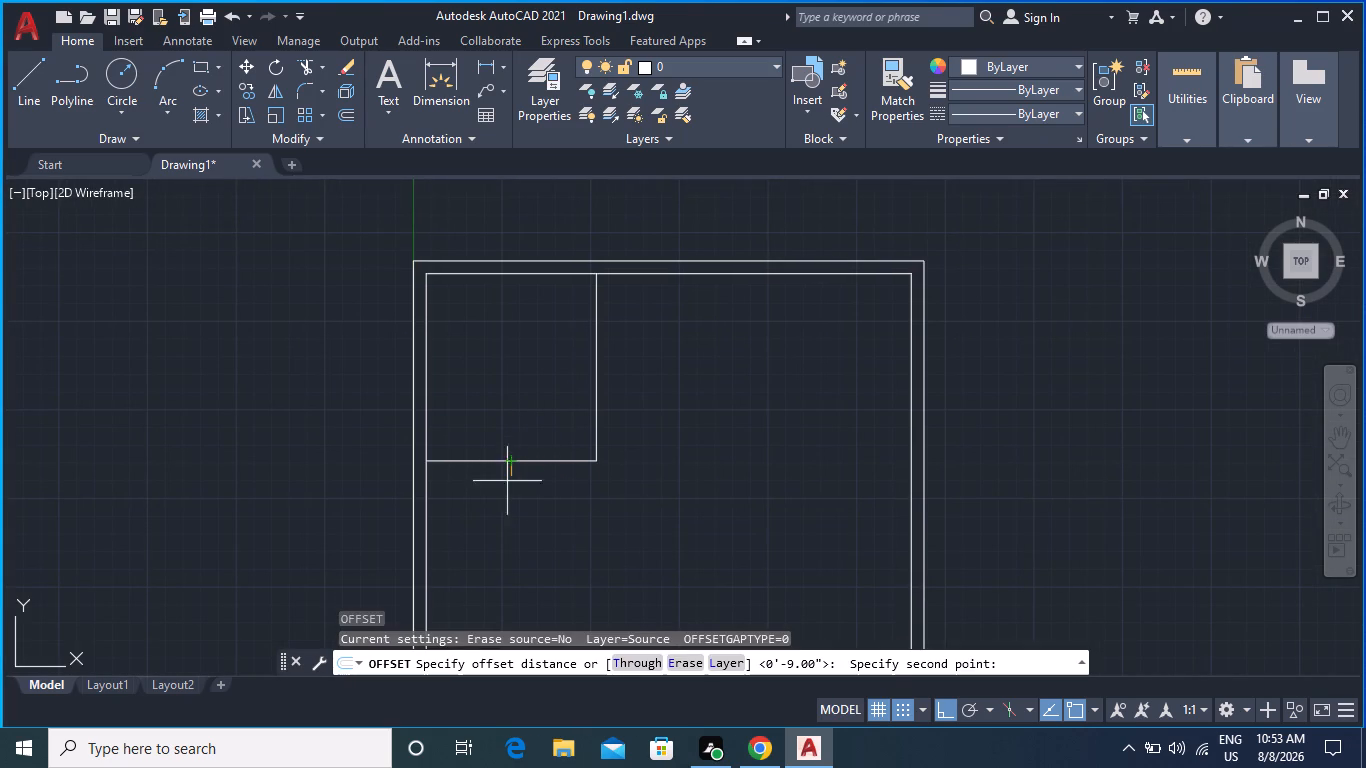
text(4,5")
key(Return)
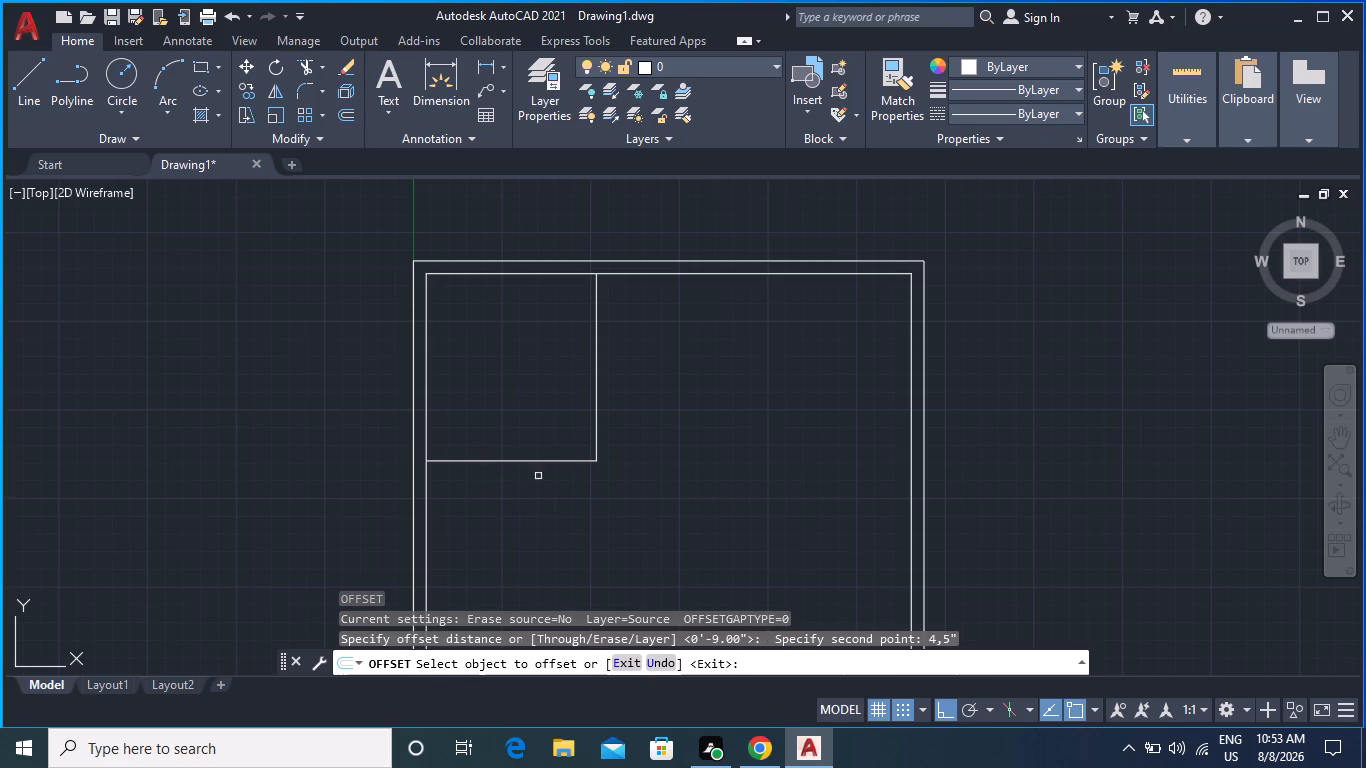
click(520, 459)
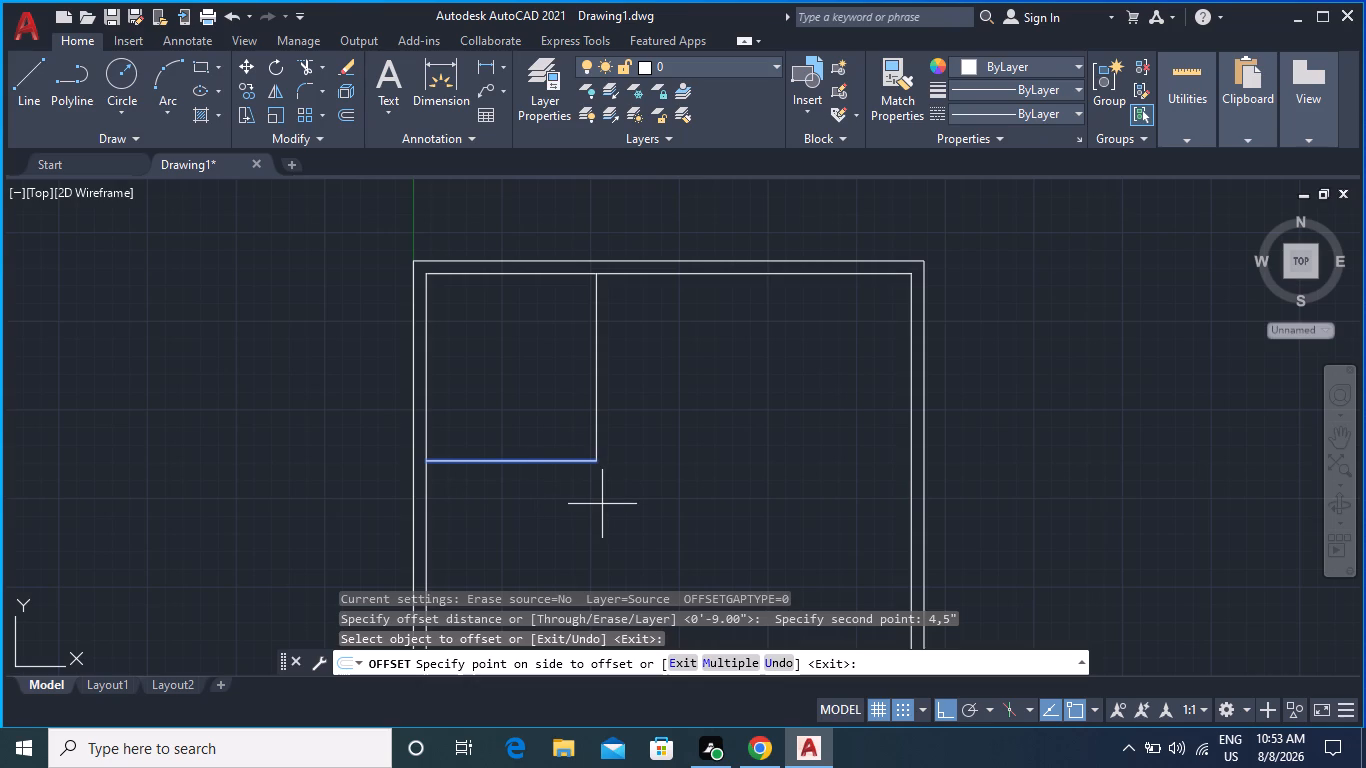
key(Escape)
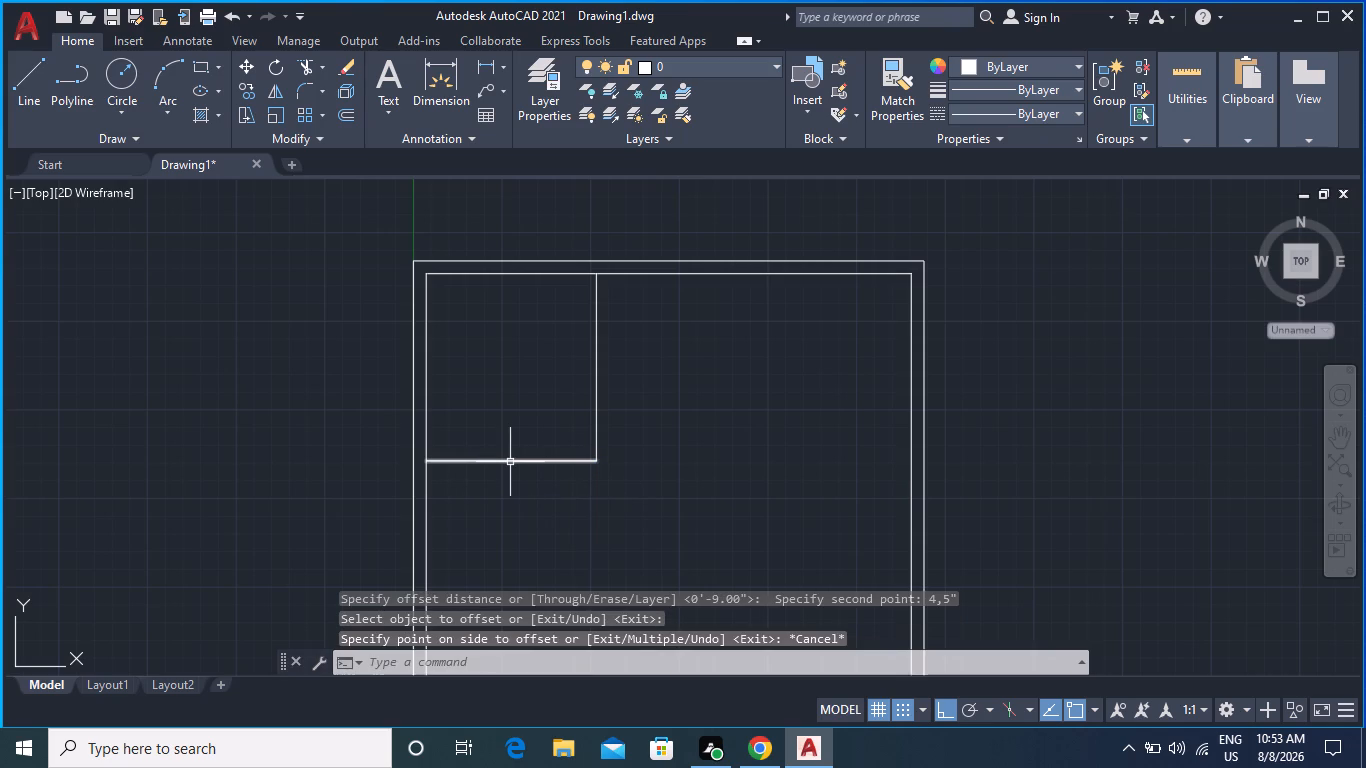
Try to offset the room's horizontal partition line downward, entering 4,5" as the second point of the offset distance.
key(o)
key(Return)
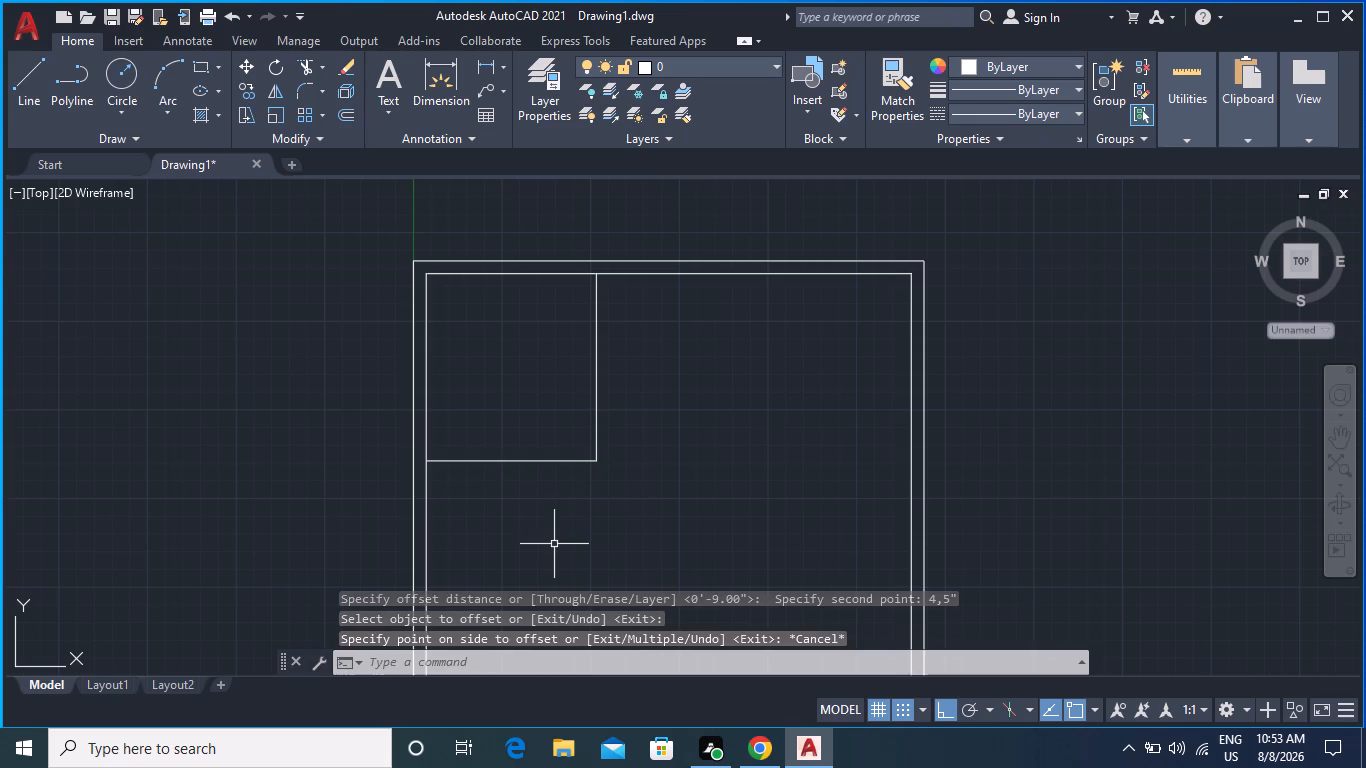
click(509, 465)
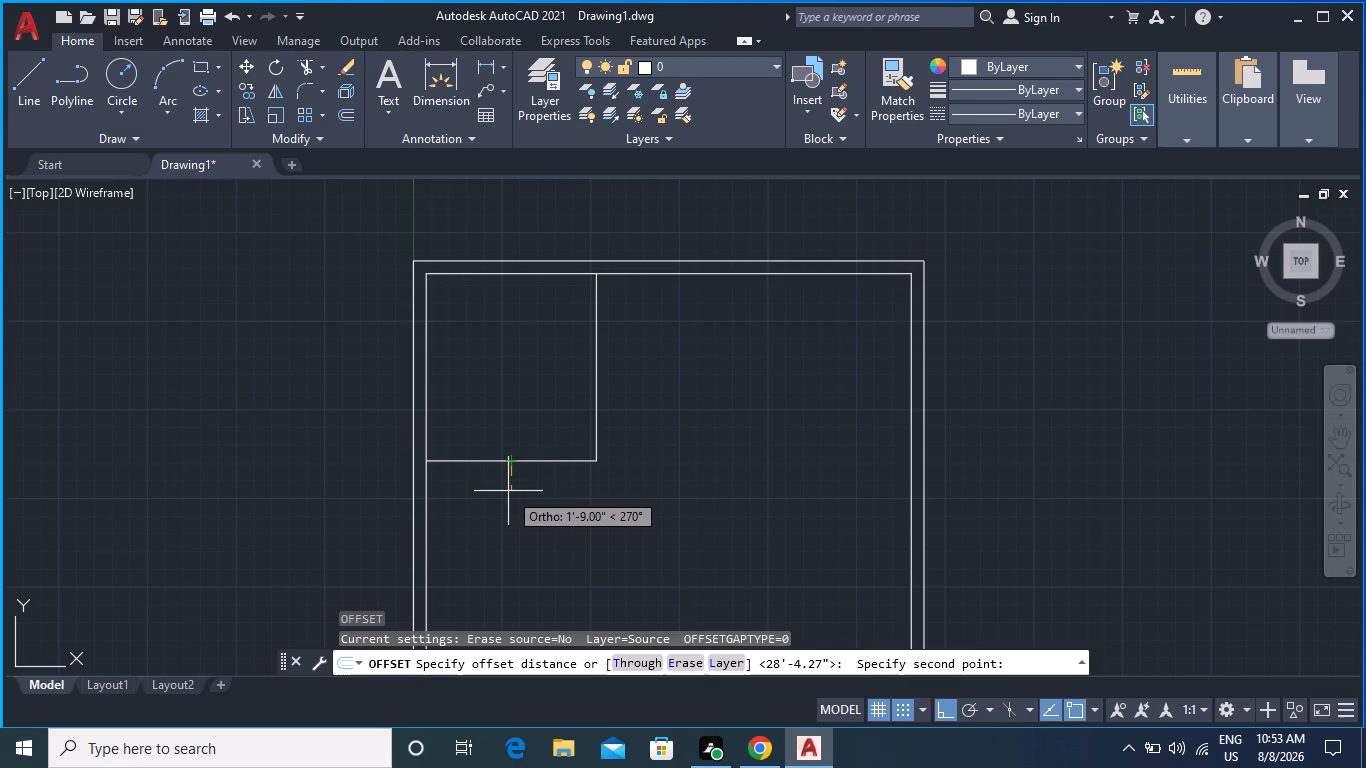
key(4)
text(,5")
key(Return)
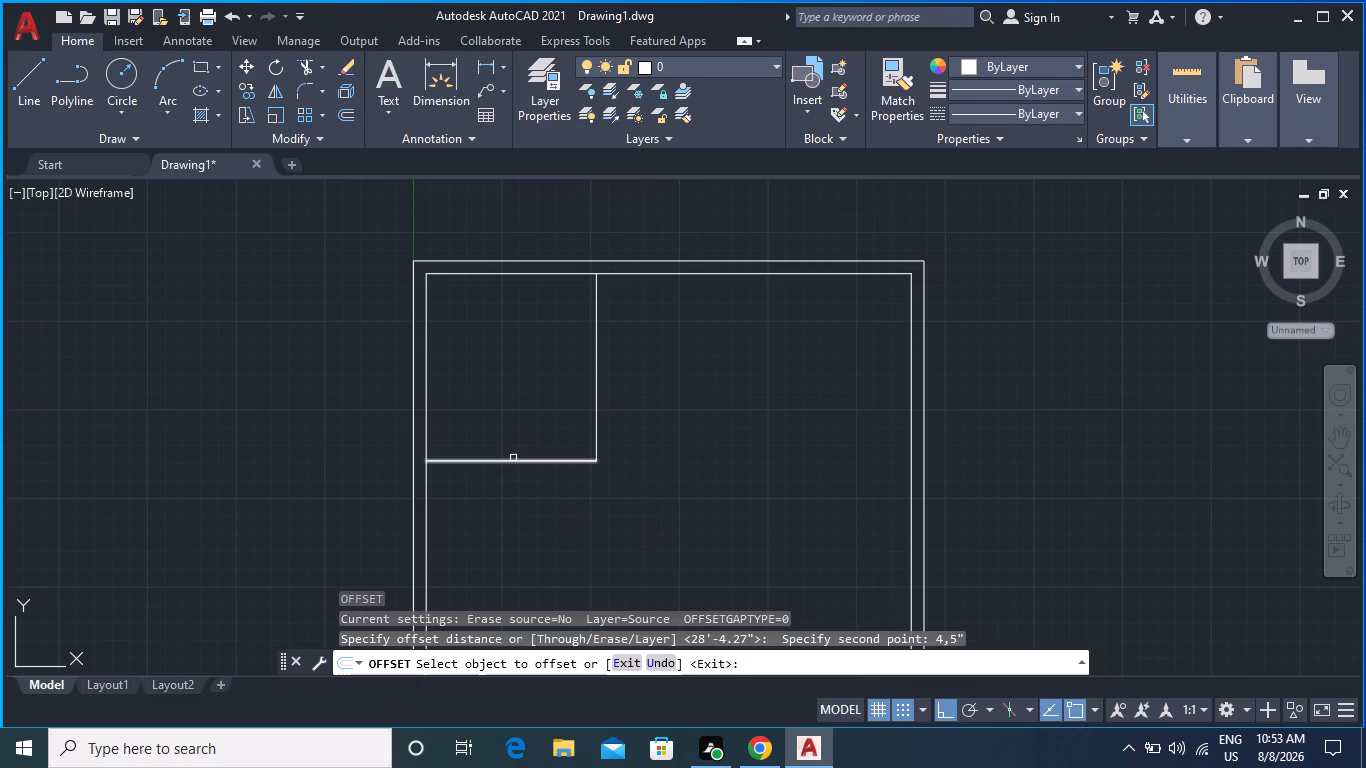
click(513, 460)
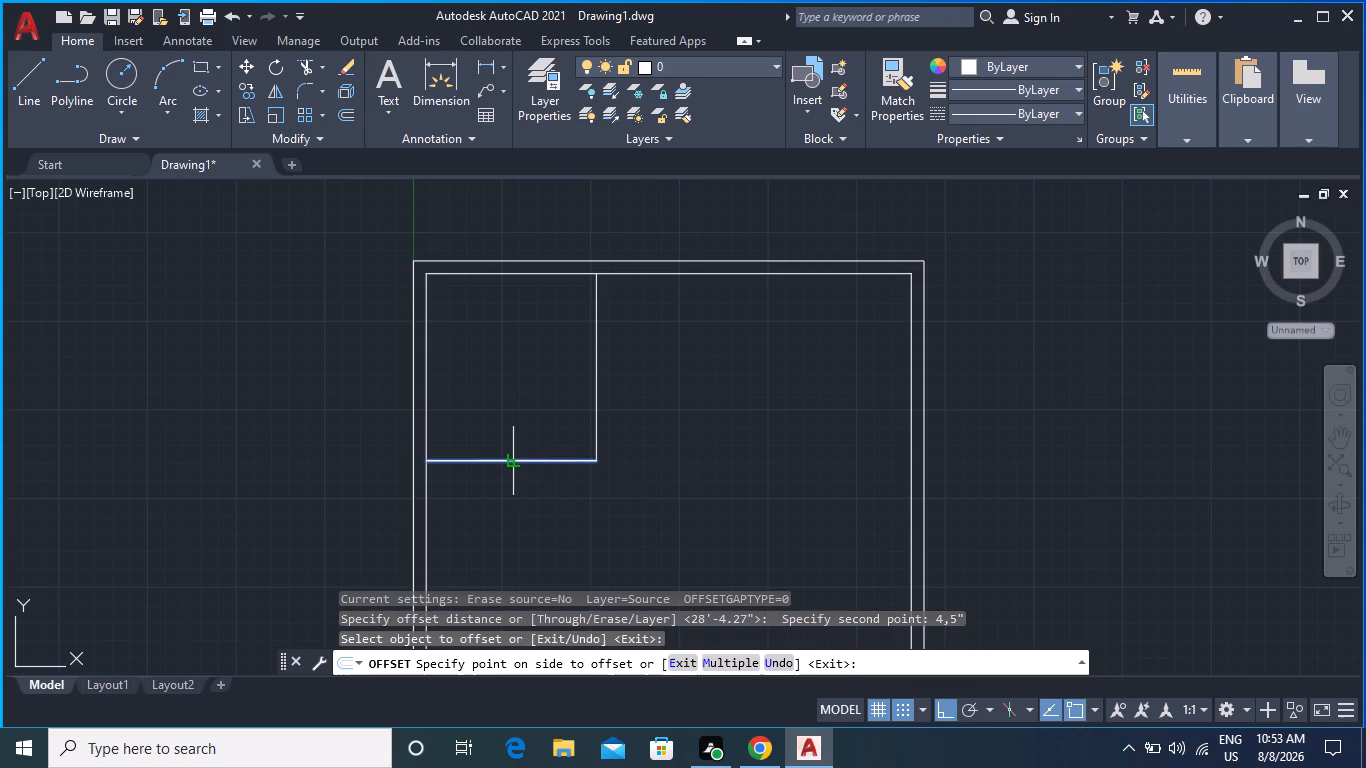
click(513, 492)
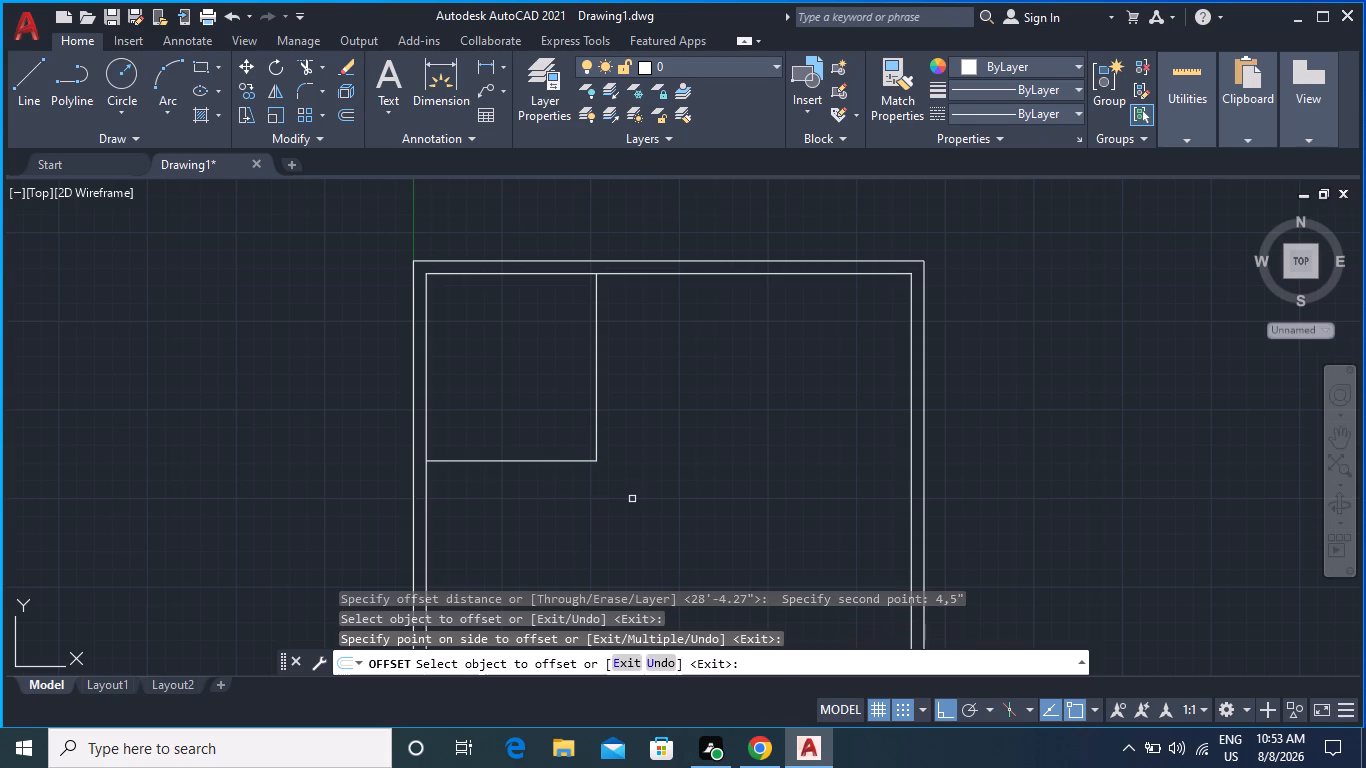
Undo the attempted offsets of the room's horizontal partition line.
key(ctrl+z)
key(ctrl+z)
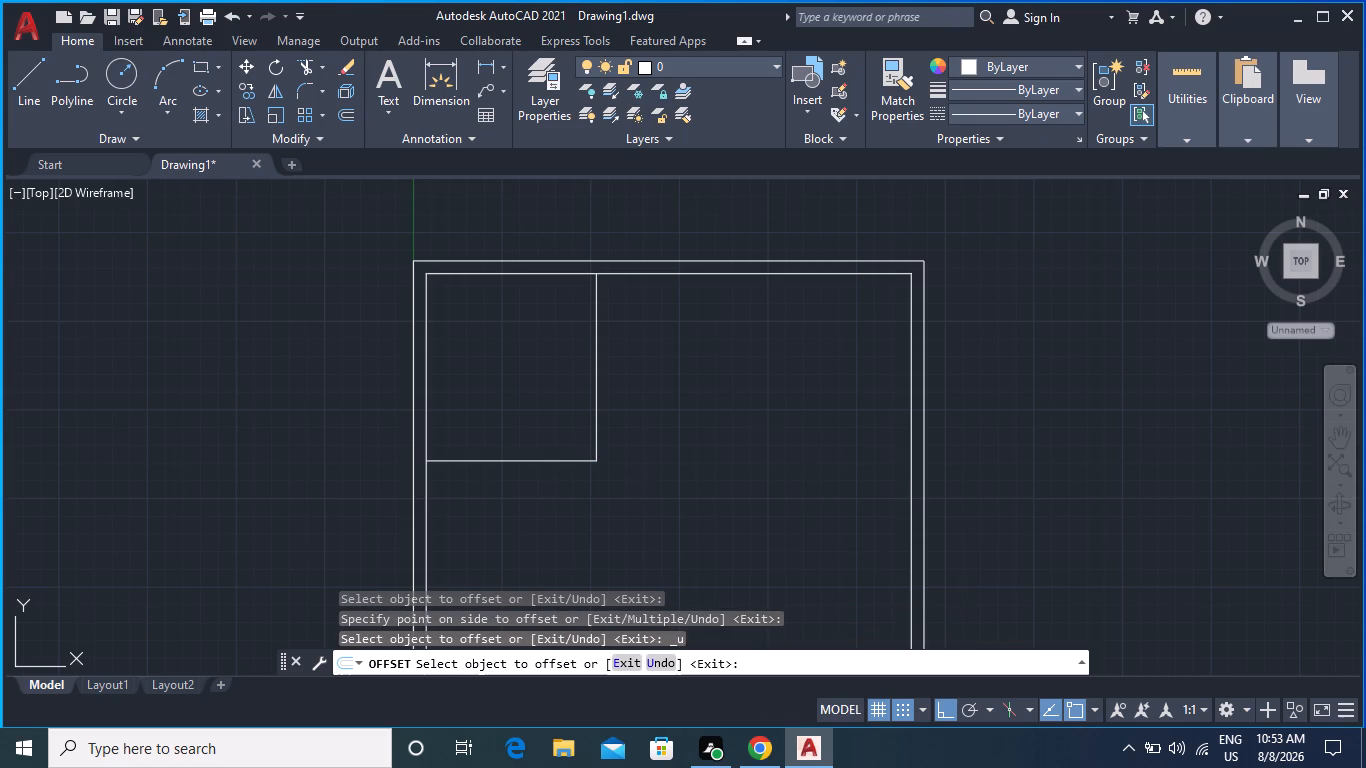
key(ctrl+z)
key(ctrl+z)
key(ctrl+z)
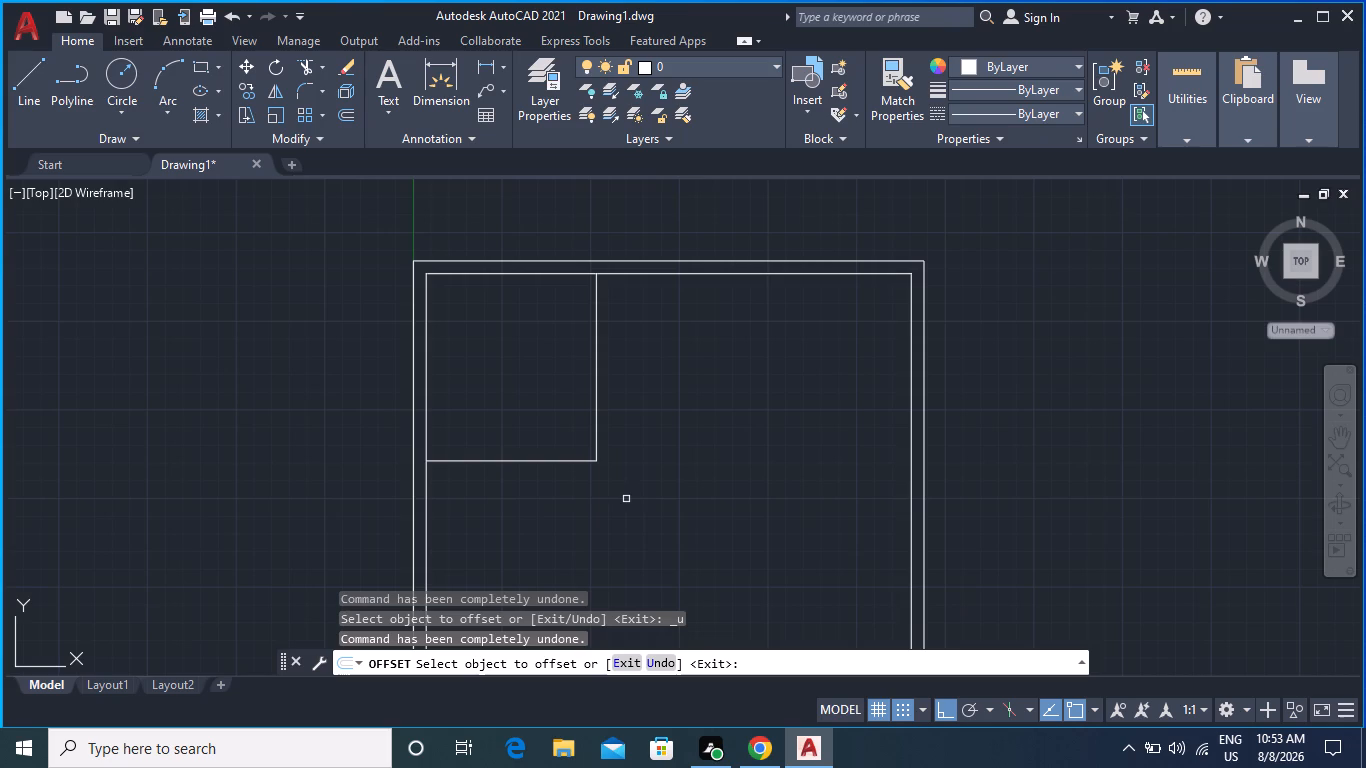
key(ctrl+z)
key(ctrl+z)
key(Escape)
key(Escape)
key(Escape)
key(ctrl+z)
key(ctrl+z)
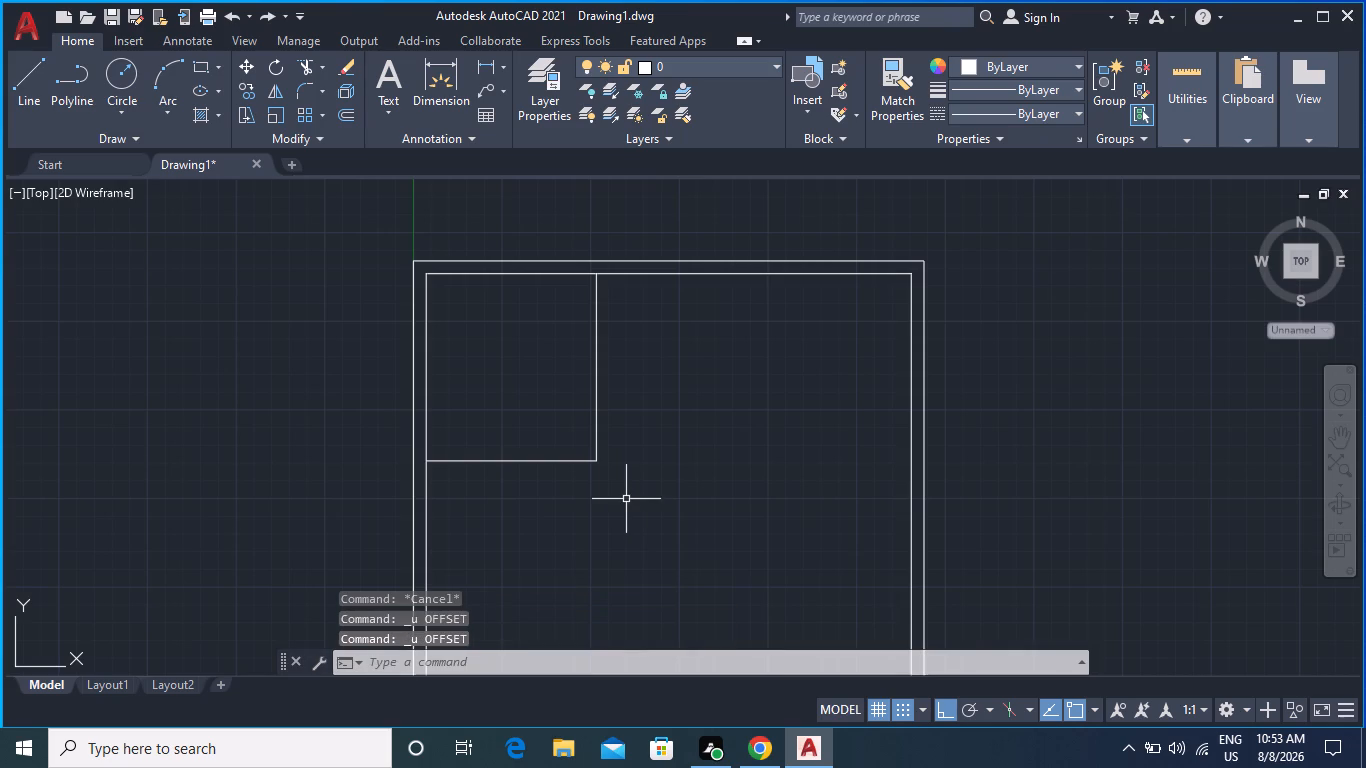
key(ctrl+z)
Offset the room's two partition lines 4.5" away from the room, the horizontal one downward and the vertical one to the right.
middle_drag(631, 504, 592, 386)
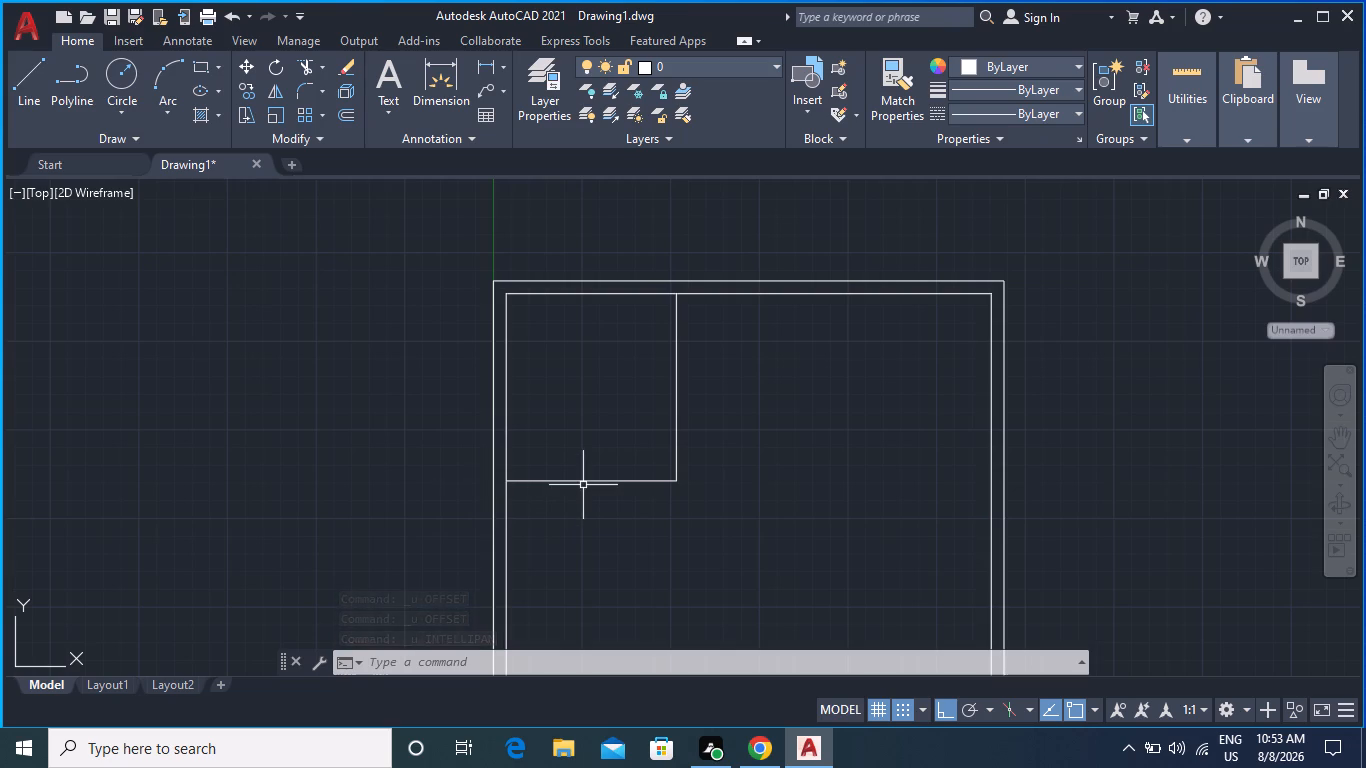
key(o)
key(Return)
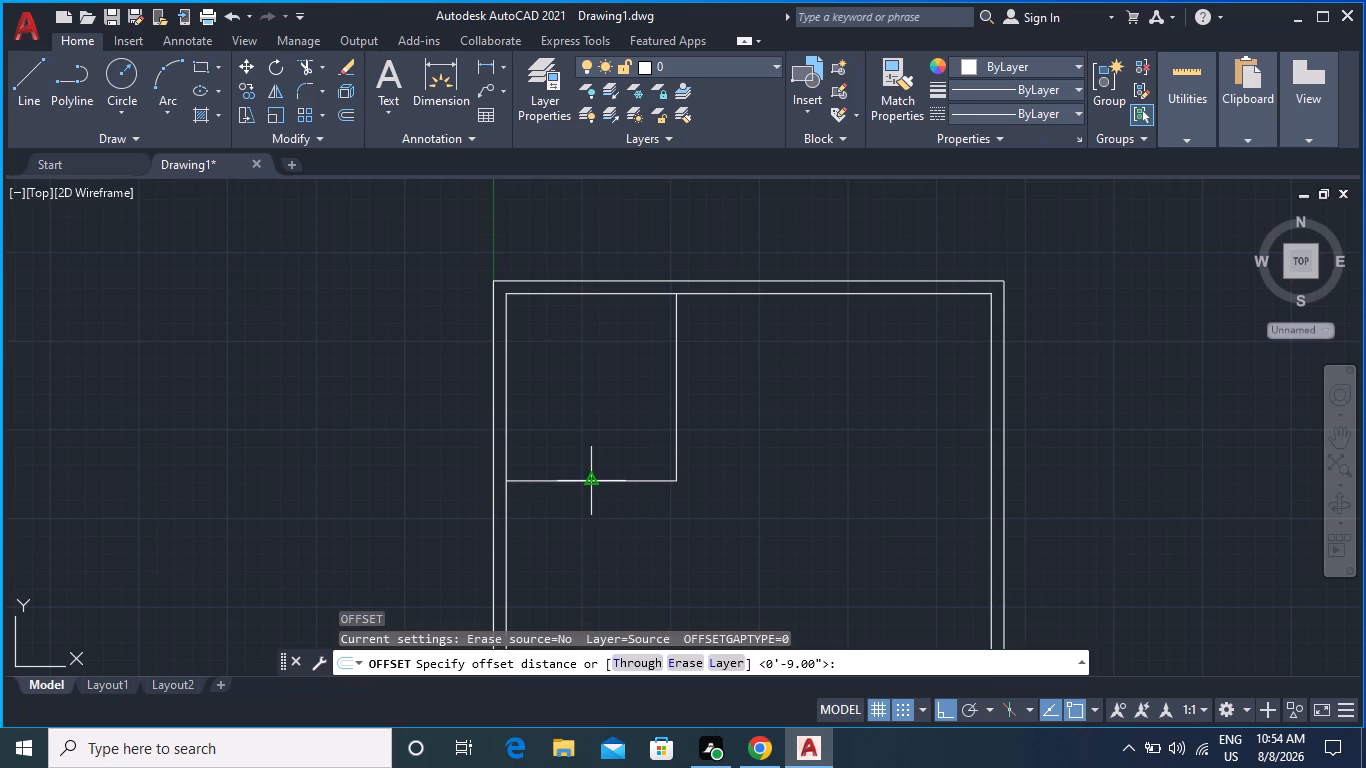
click(593, 479)
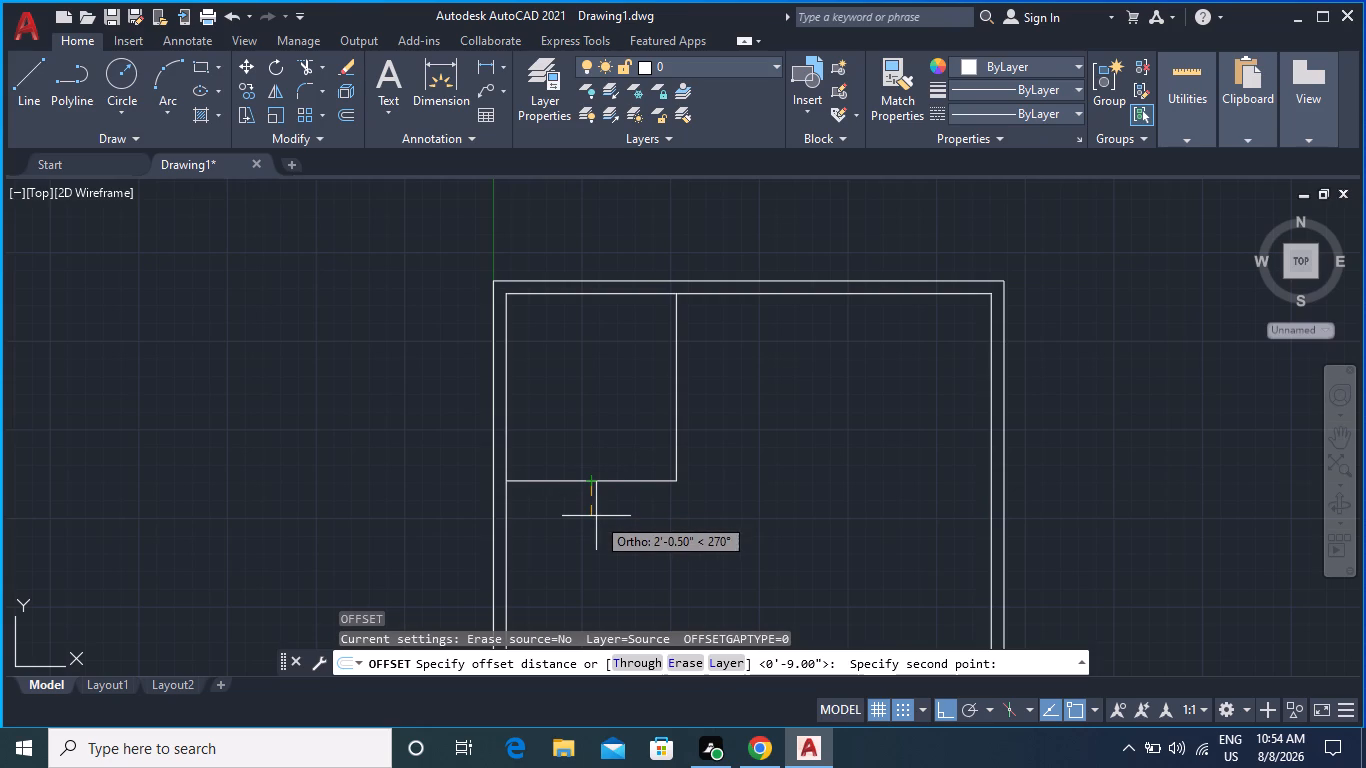
text(4.5")
key(Return)
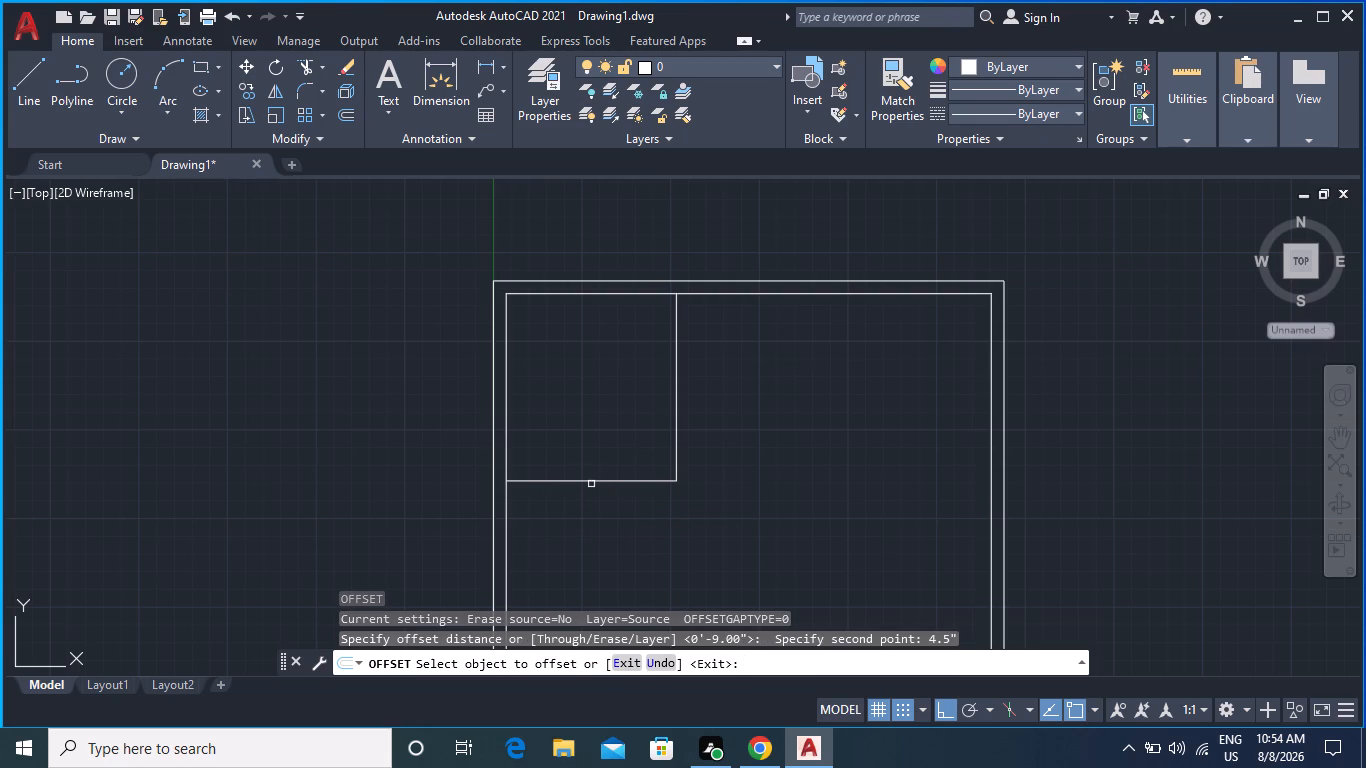
click(592, 483)
click(592, 515)
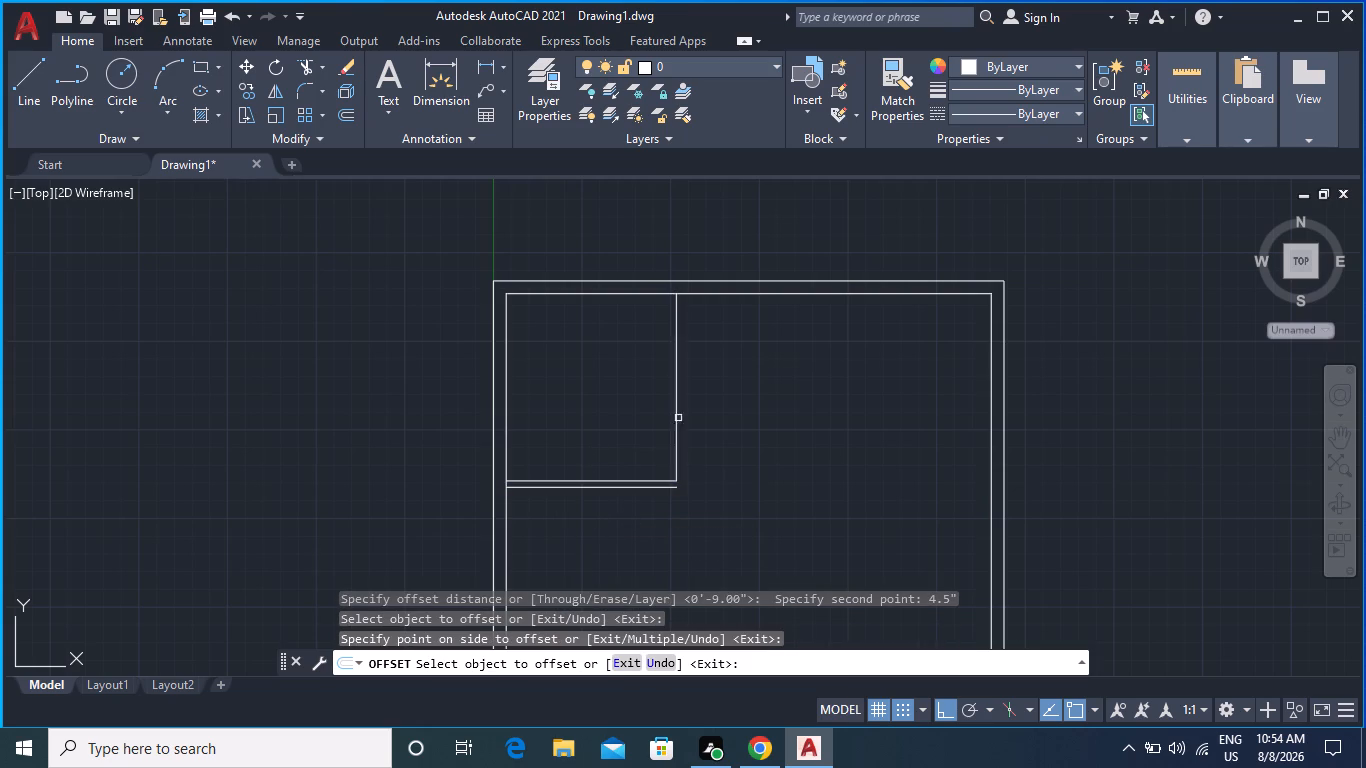
click(675, 426)
click(707, 431)
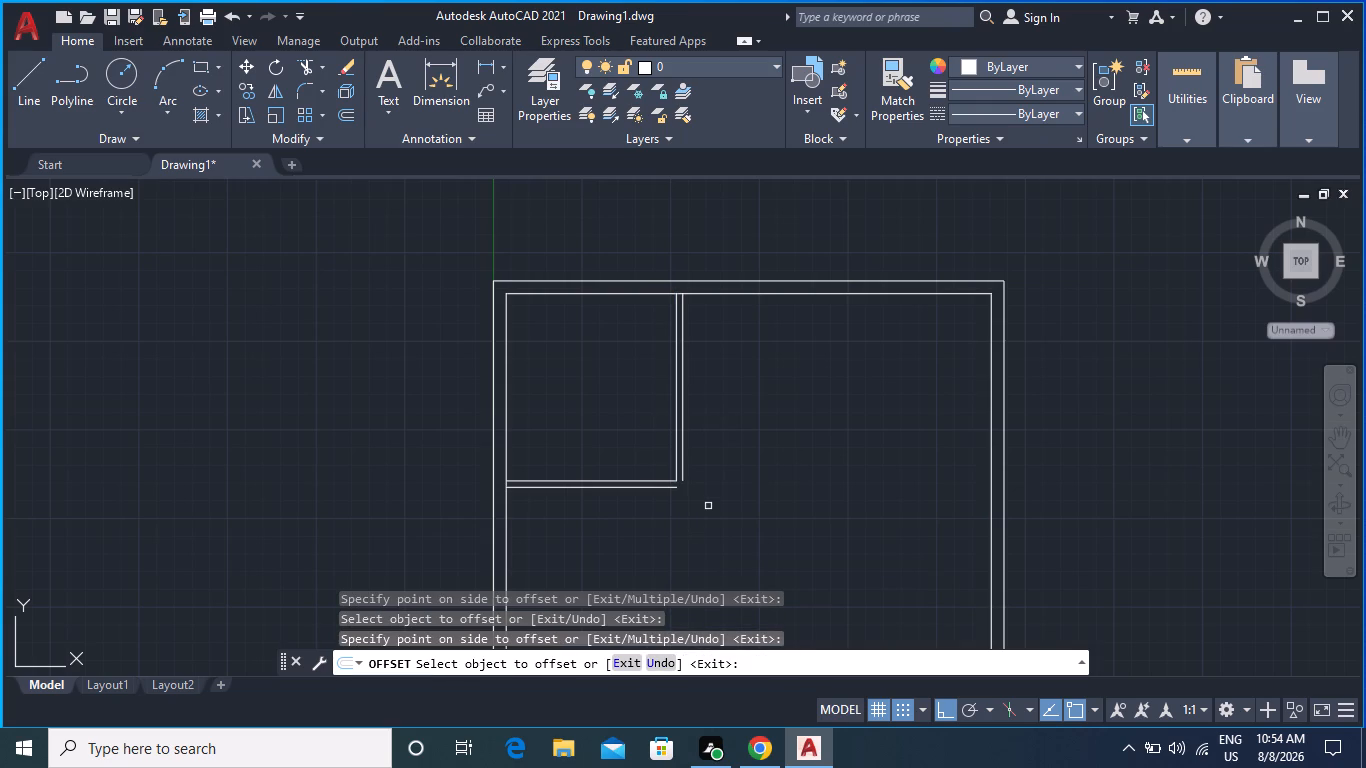
scroll(698, 494, up, 1)
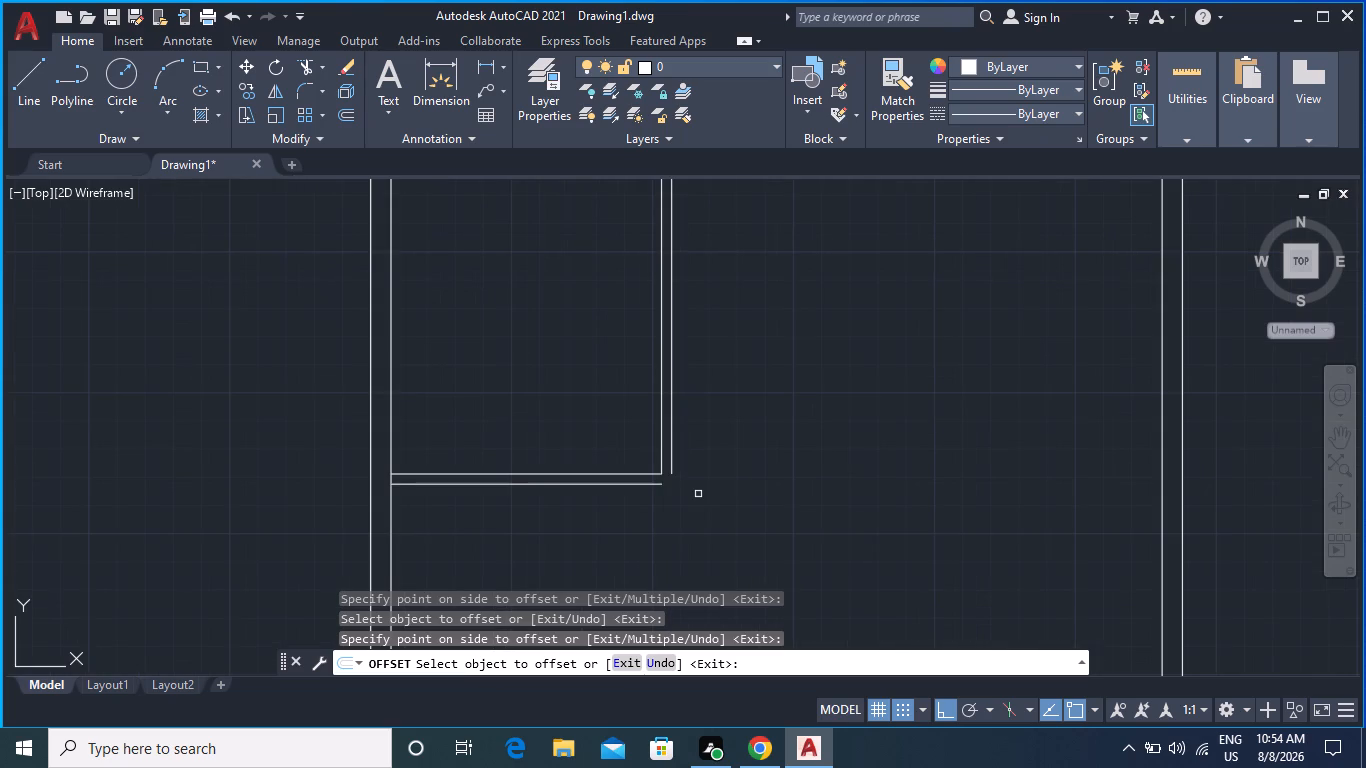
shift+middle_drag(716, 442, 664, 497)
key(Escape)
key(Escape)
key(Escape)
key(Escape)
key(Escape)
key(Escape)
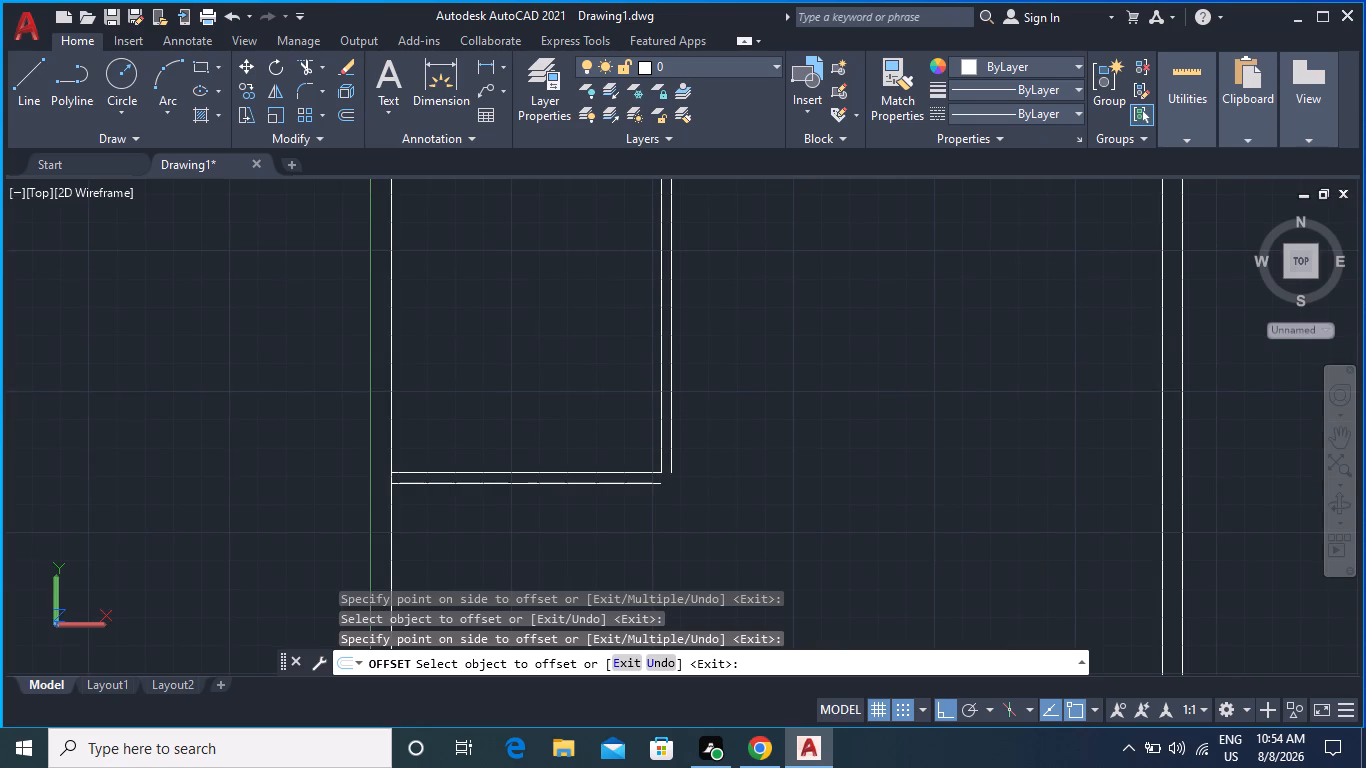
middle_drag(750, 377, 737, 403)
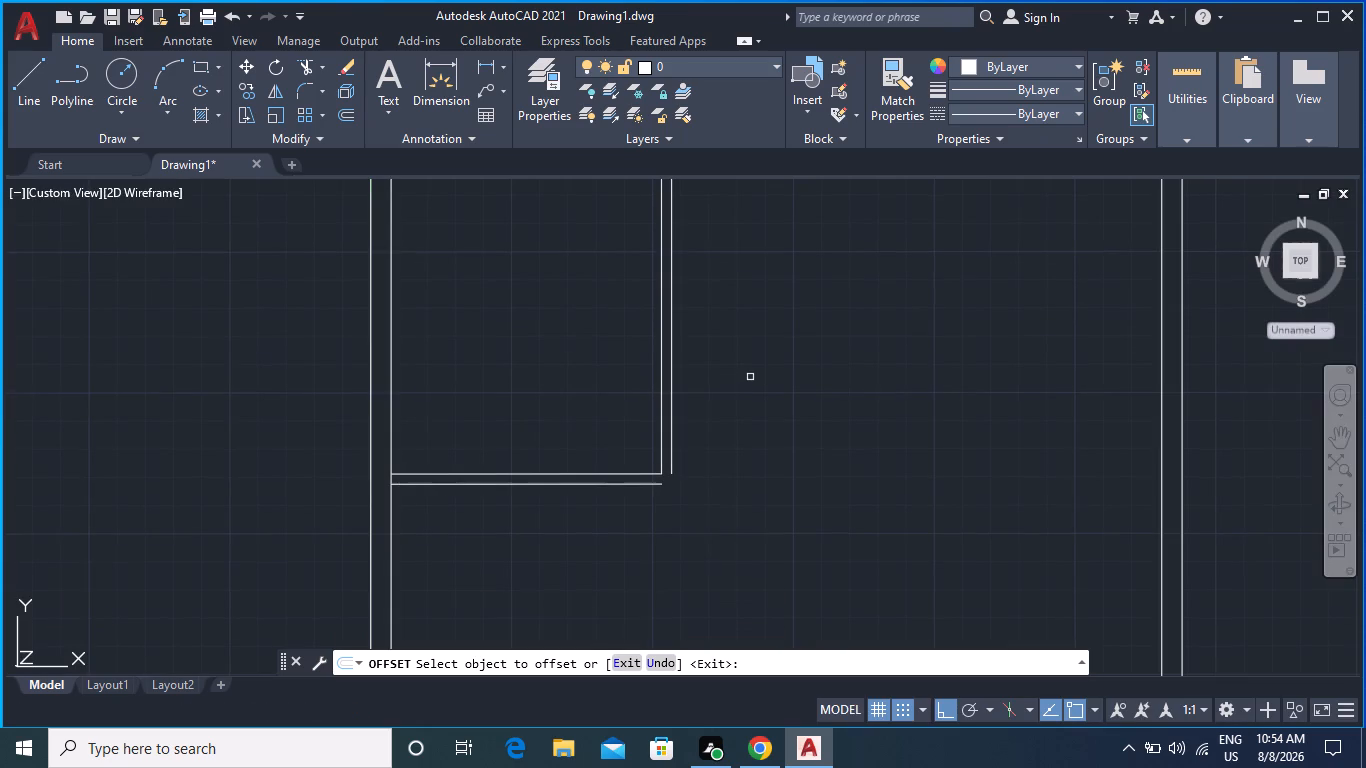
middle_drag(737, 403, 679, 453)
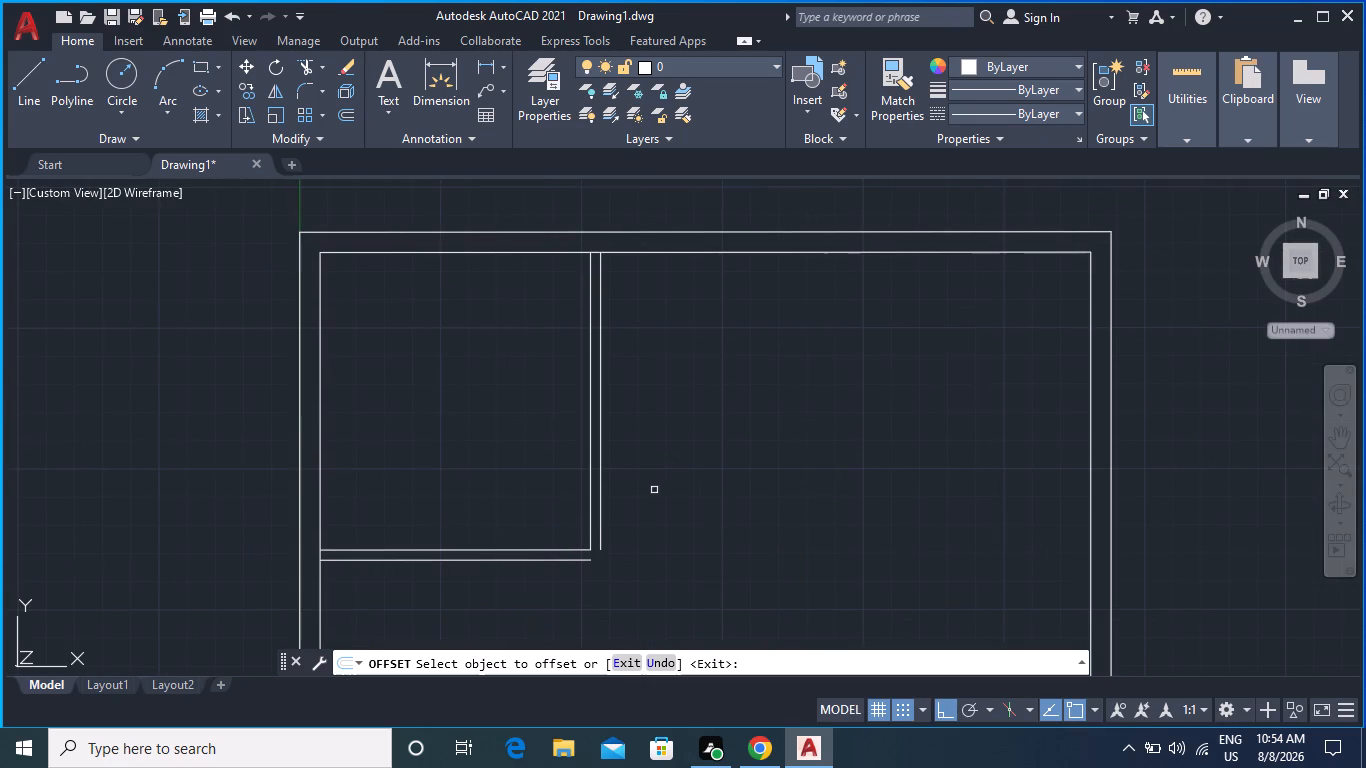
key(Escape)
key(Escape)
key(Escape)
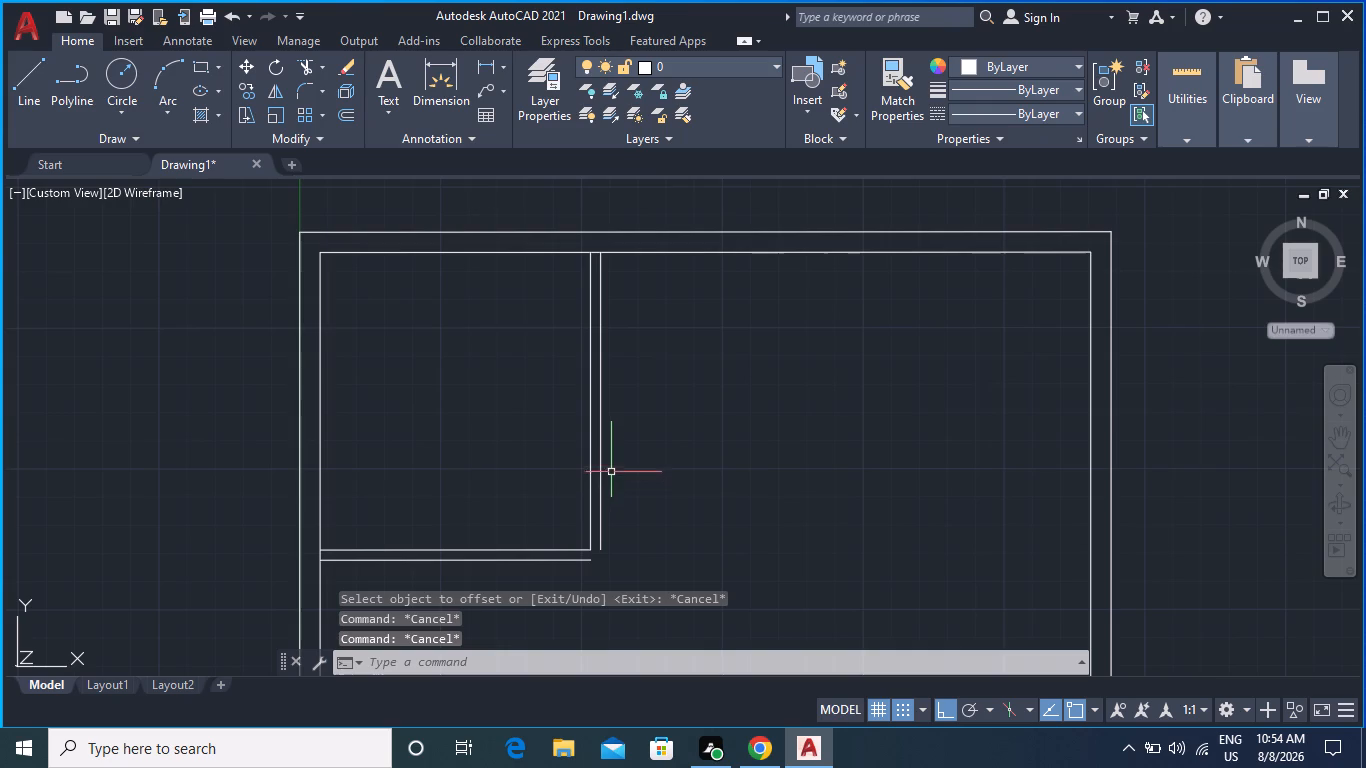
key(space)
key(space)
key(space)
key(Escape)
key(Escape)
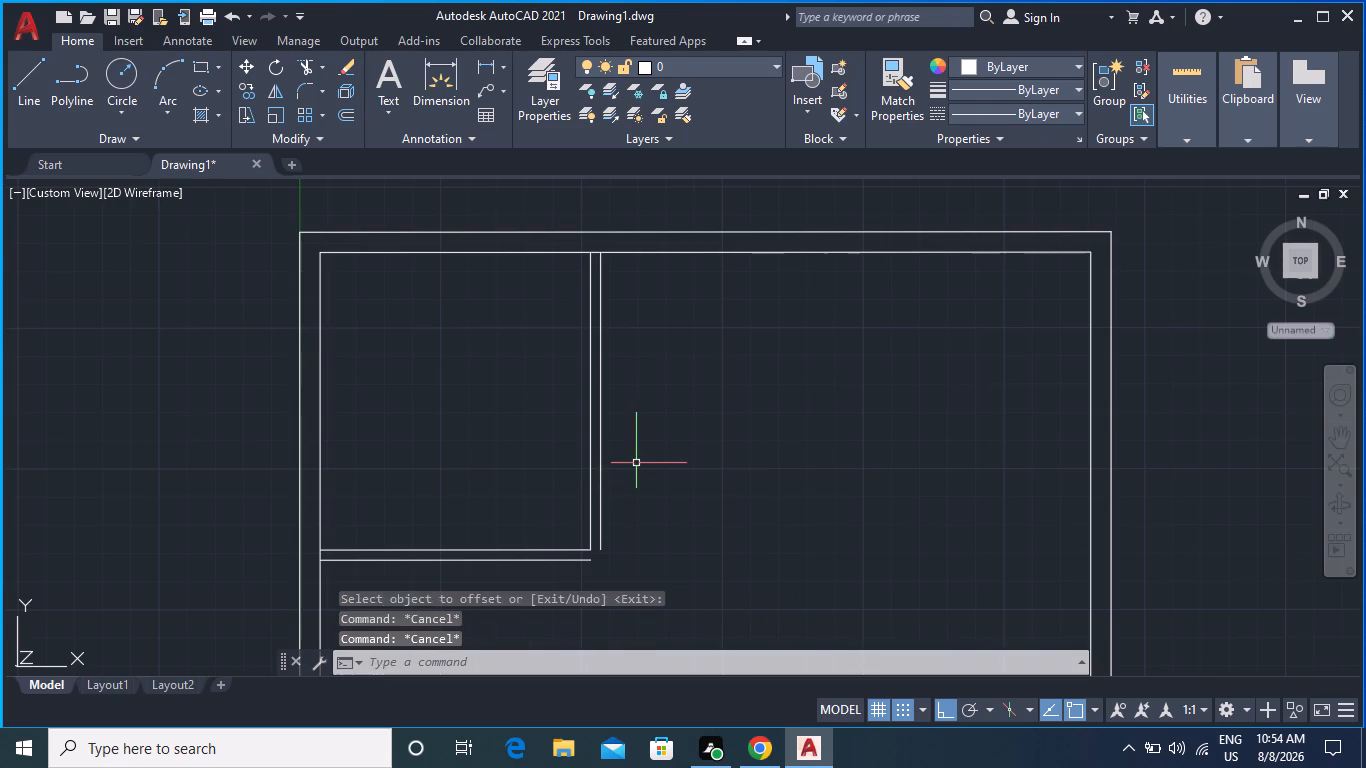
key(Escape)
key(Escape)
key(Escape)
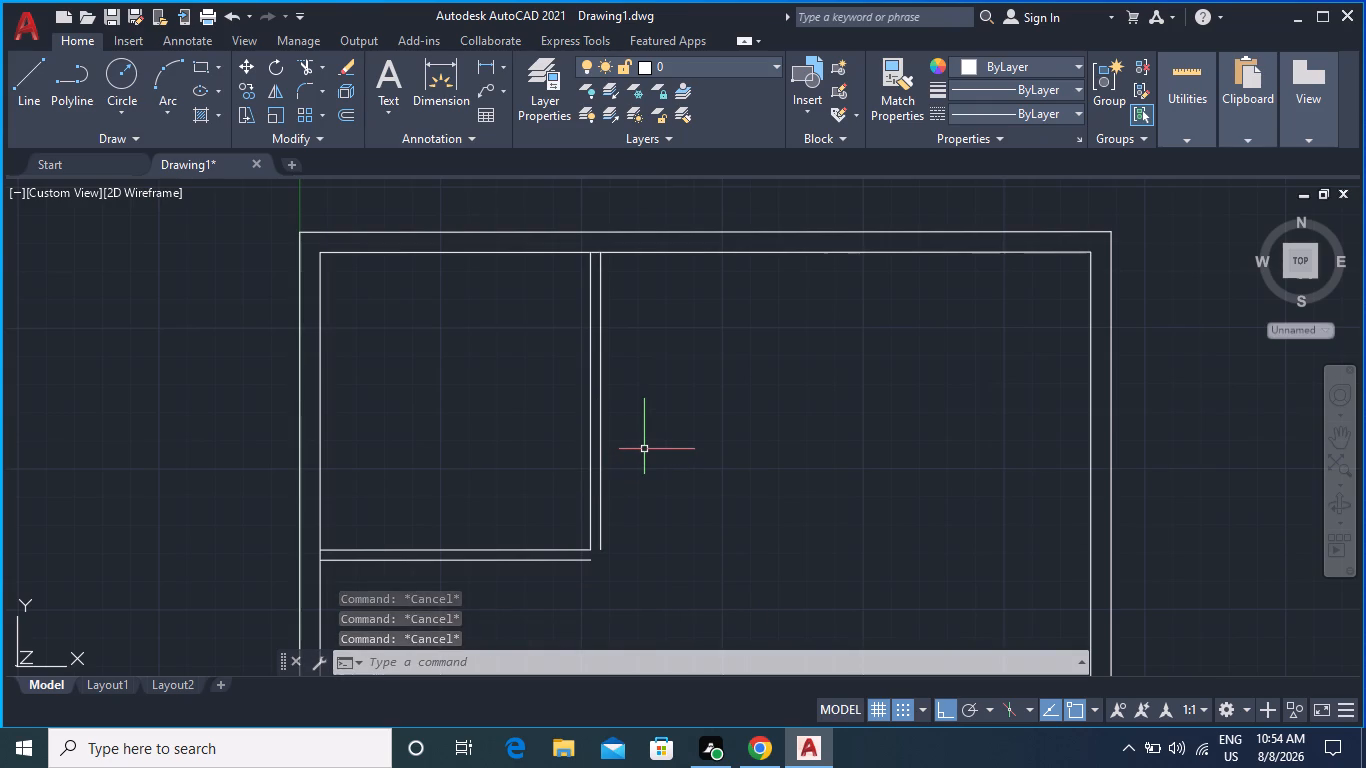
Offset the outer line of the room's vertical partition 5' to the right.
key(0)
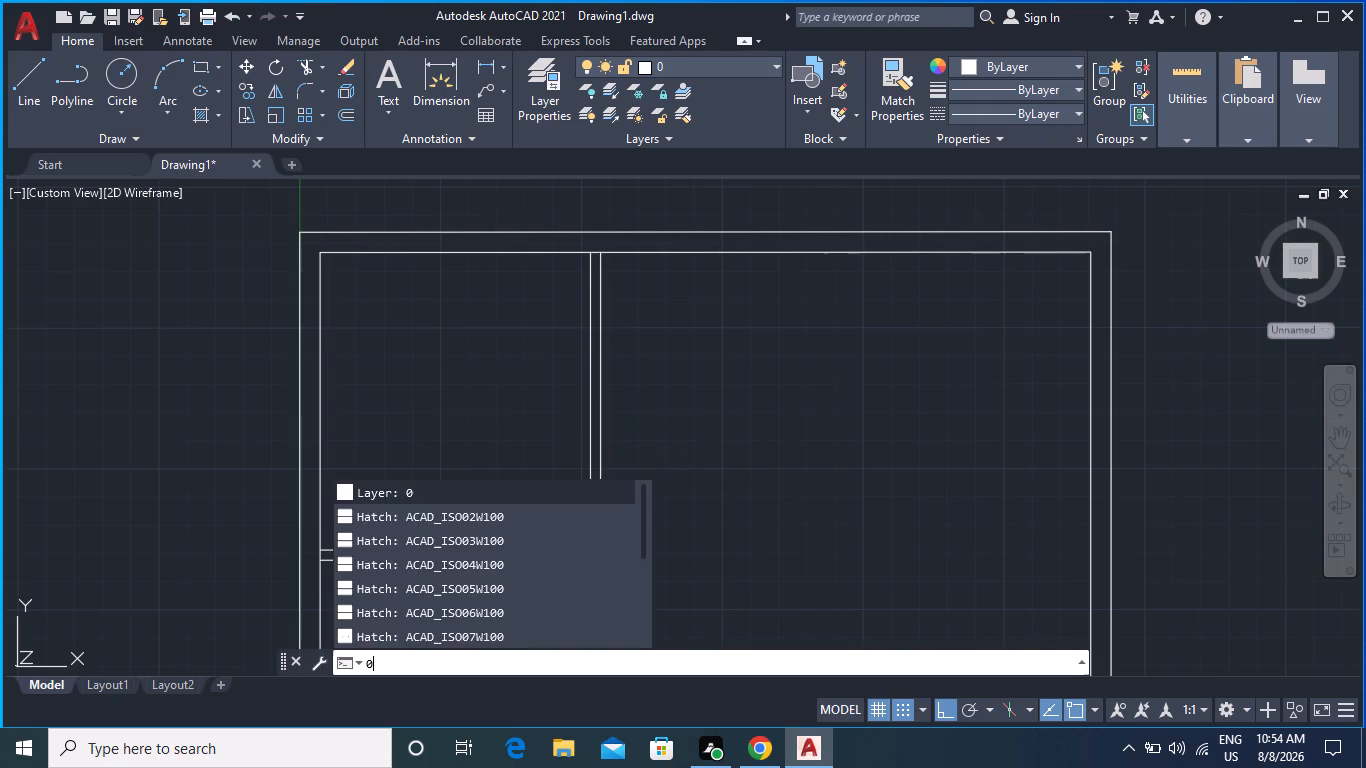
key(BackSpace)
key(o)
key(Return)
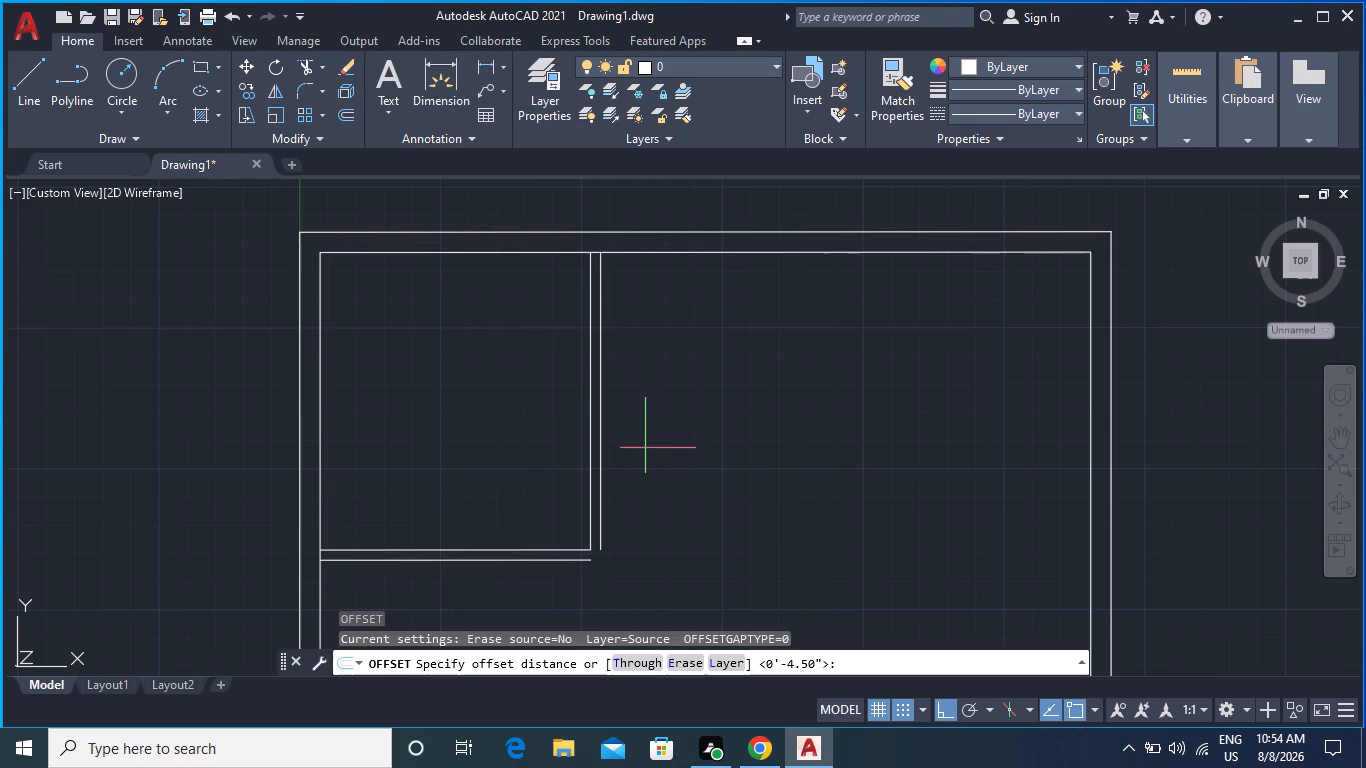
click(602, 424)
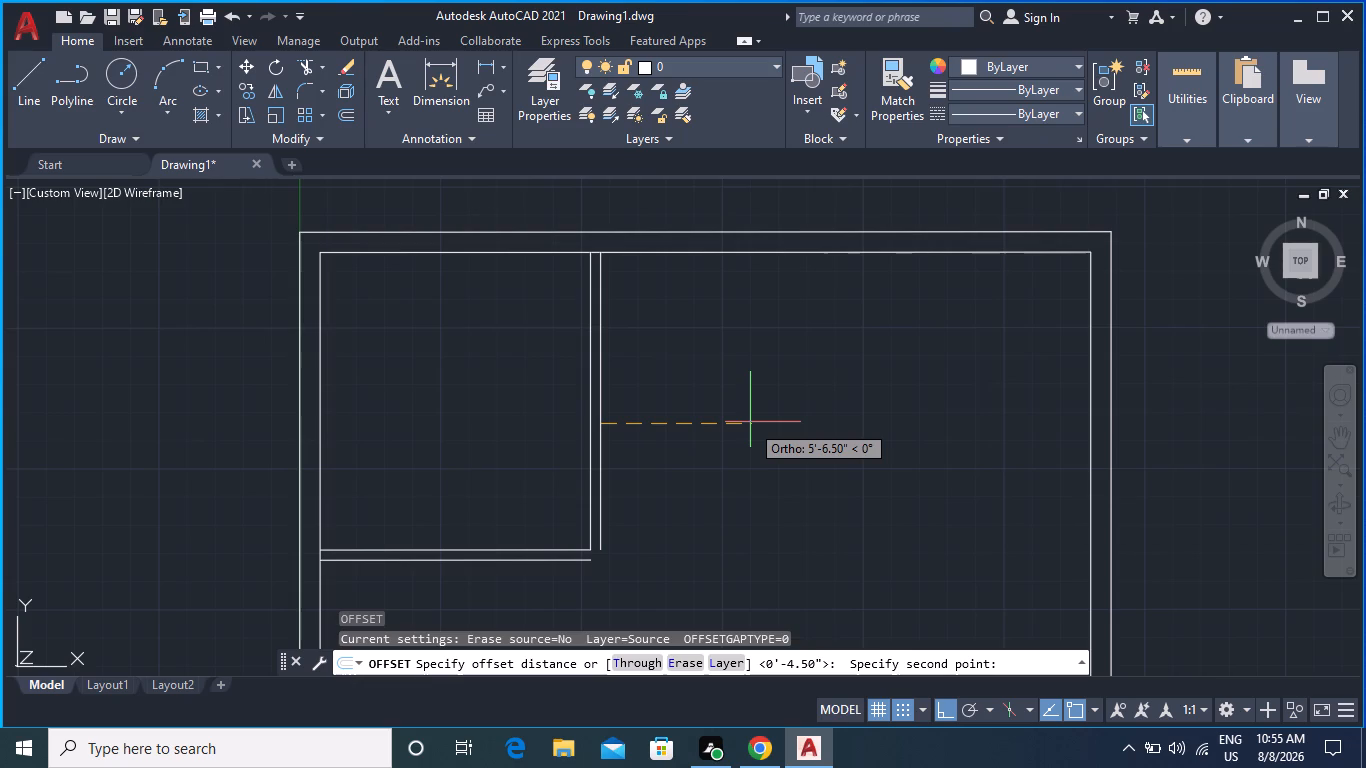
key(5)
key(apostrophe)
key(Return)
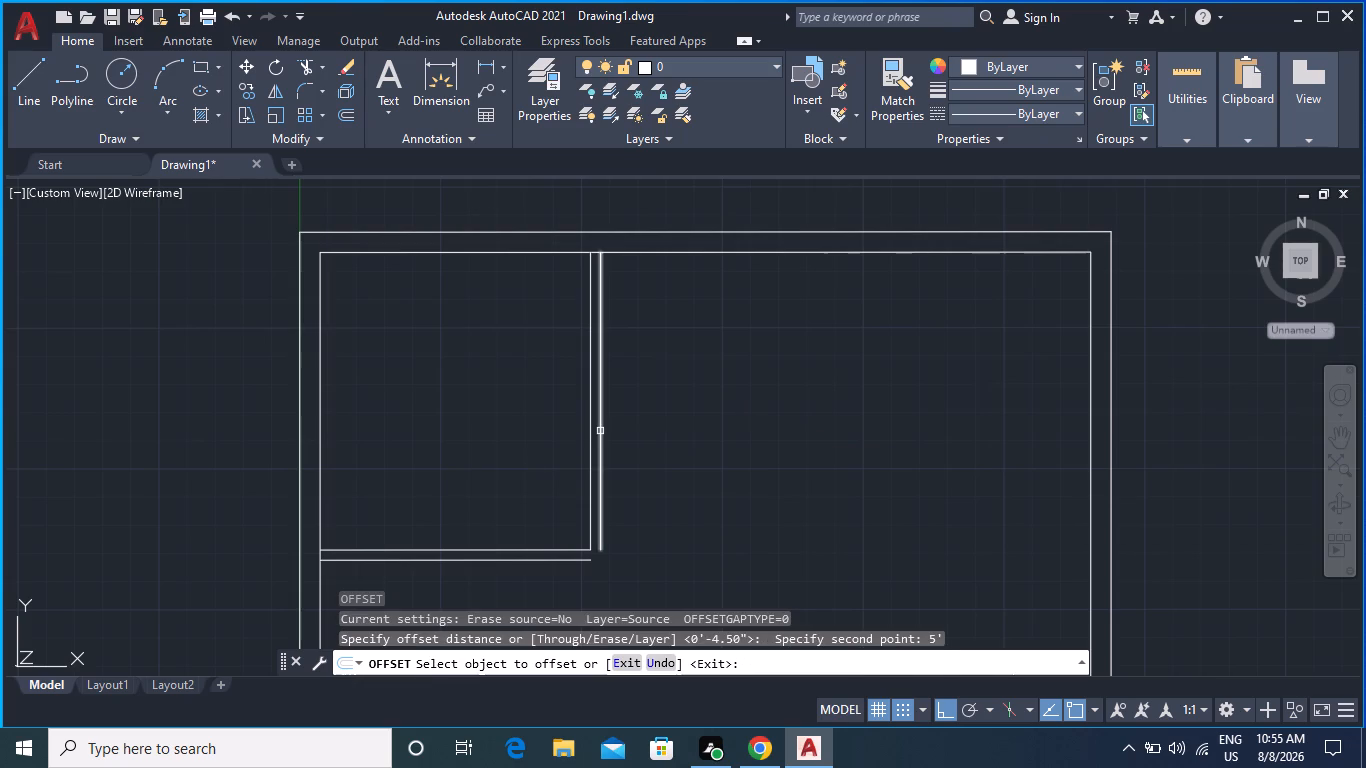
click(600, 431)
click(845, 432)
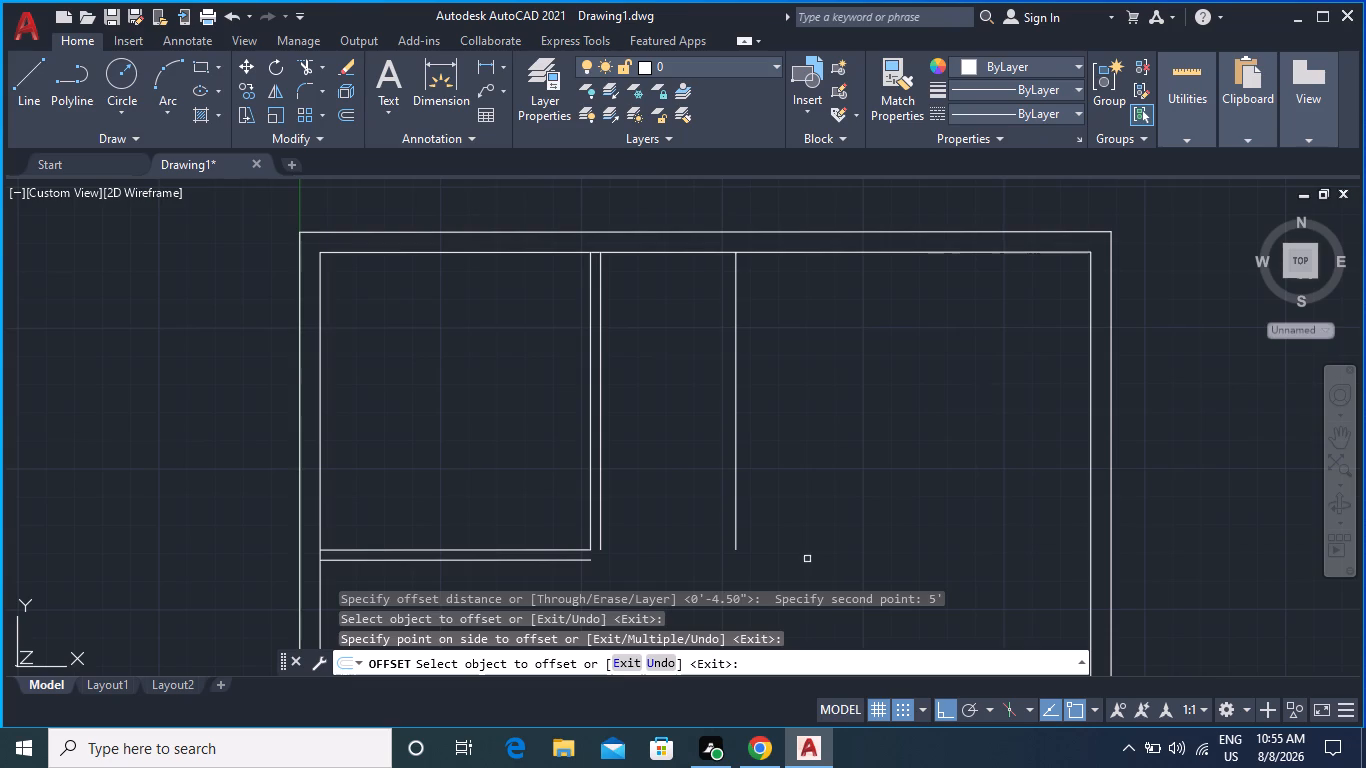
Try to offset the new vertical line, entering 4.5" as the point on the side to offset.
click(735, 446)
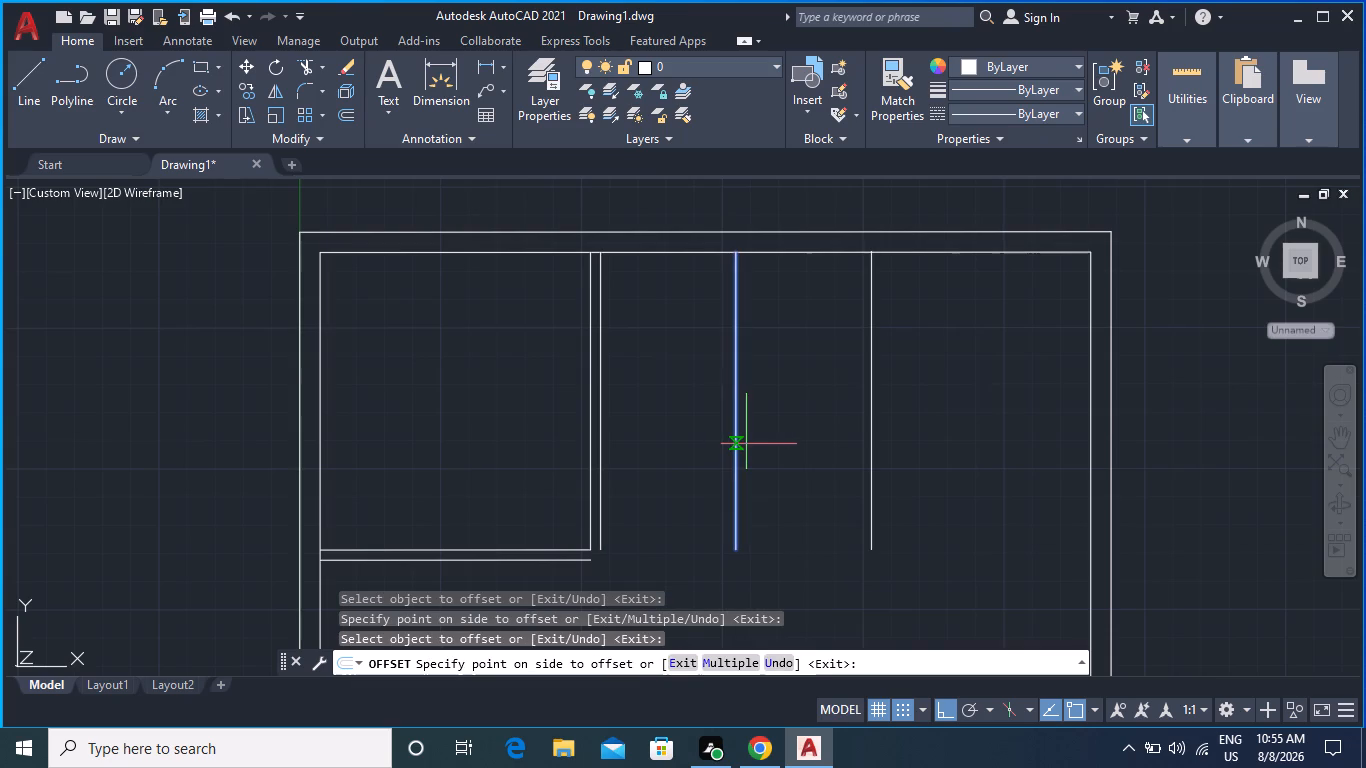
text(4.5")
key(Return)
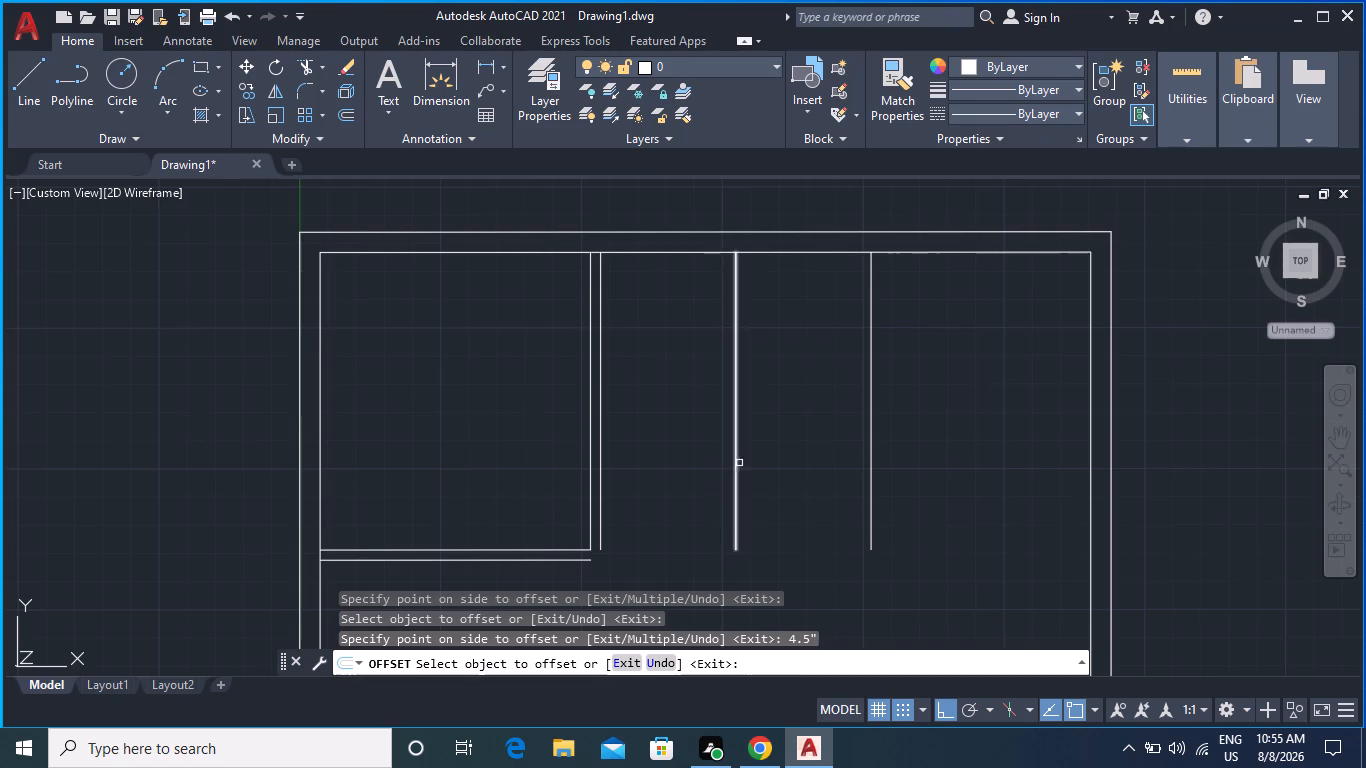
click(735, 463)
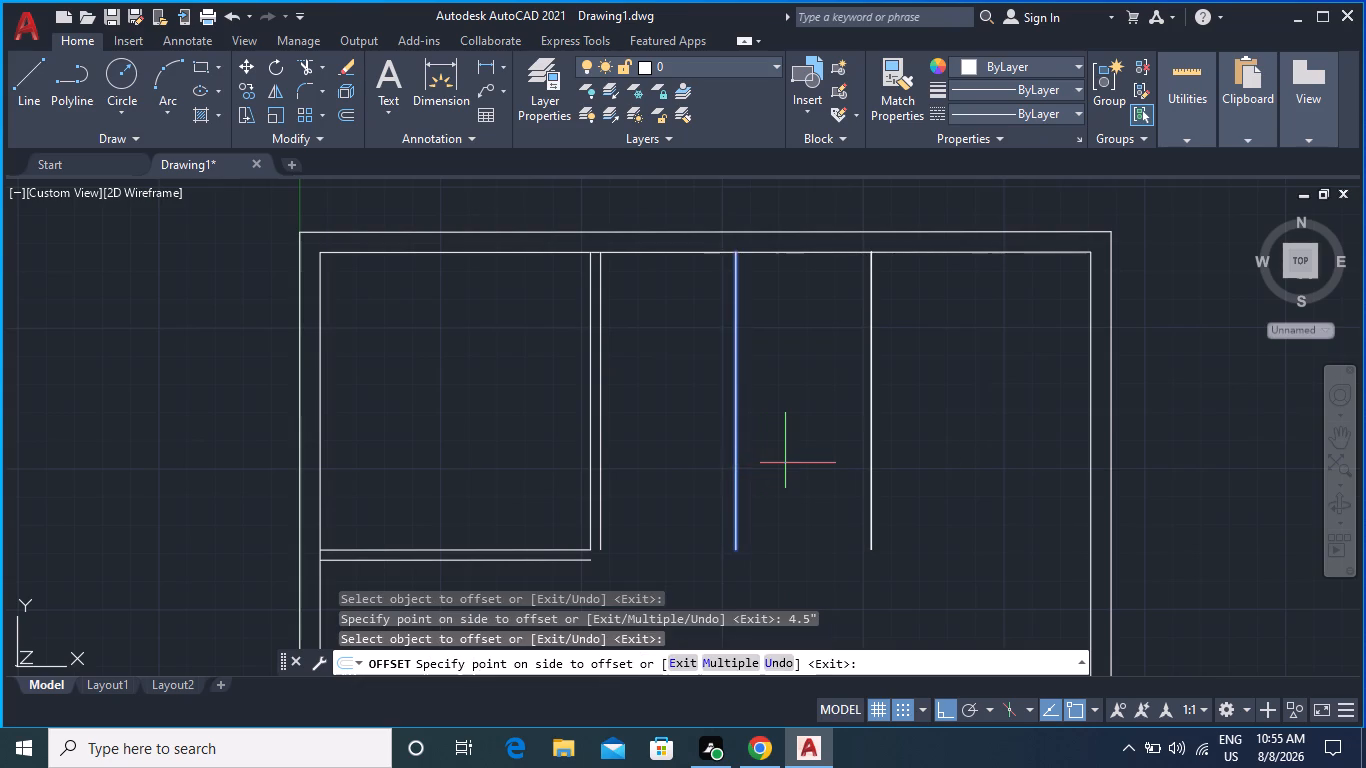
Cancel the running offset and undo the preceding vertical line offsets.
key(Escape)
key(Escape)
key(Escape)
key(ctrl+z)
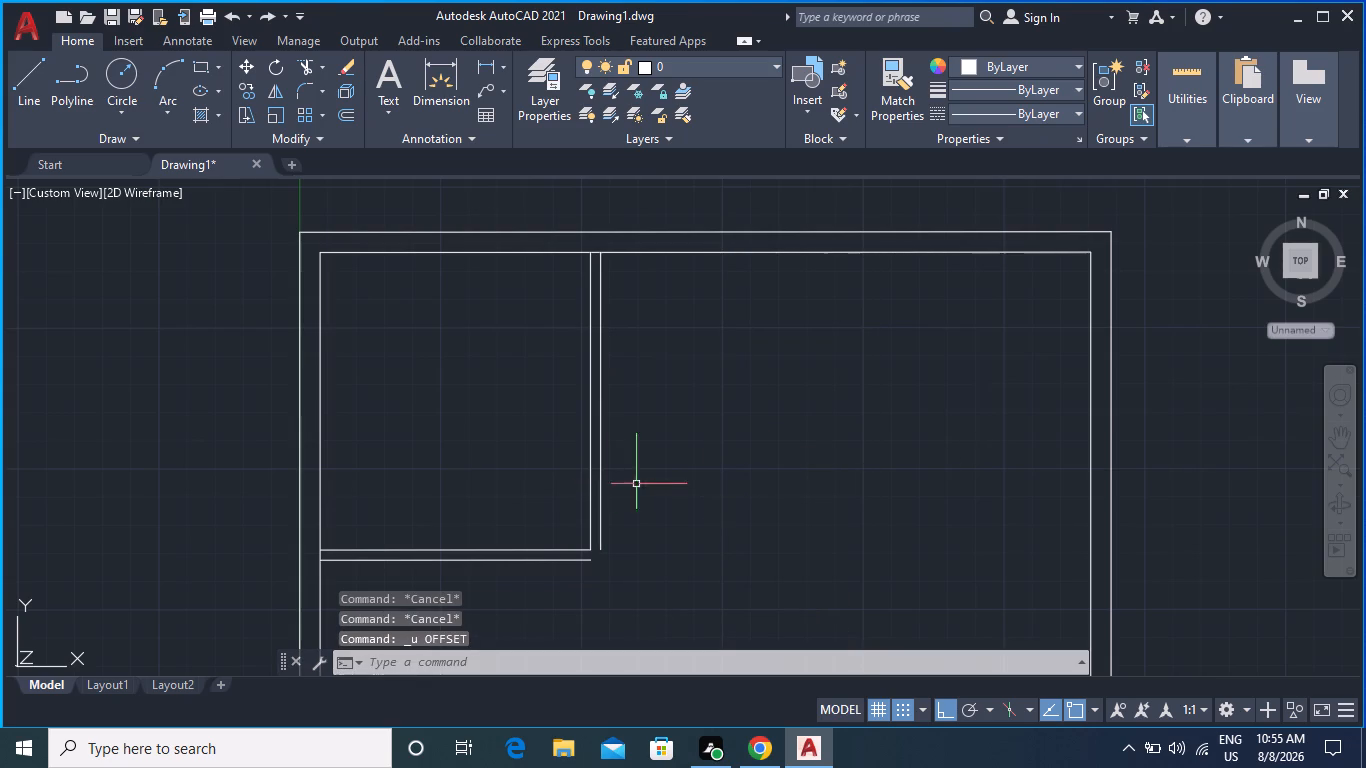
Offset the outer line of the room's vertical partition 5' to the right.
key(o)
key(Return)
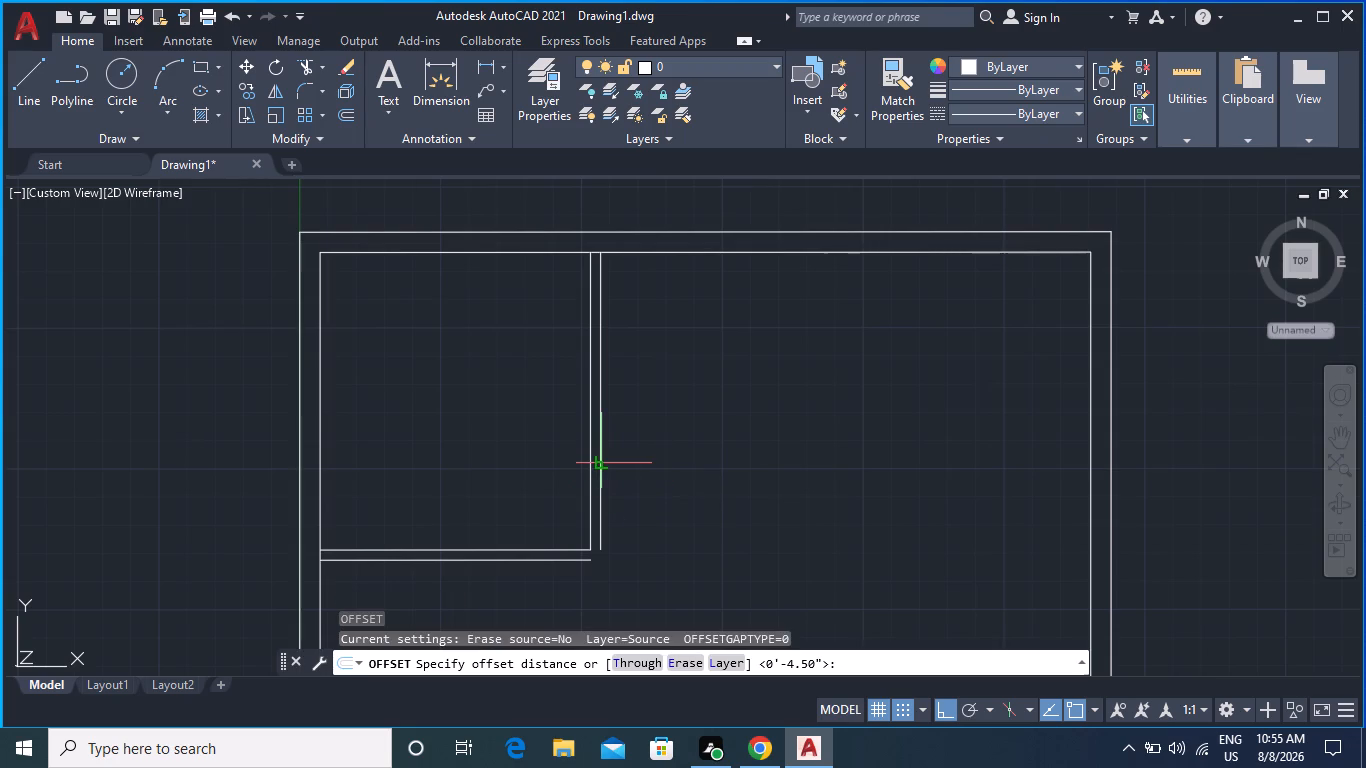
click(604, 459)
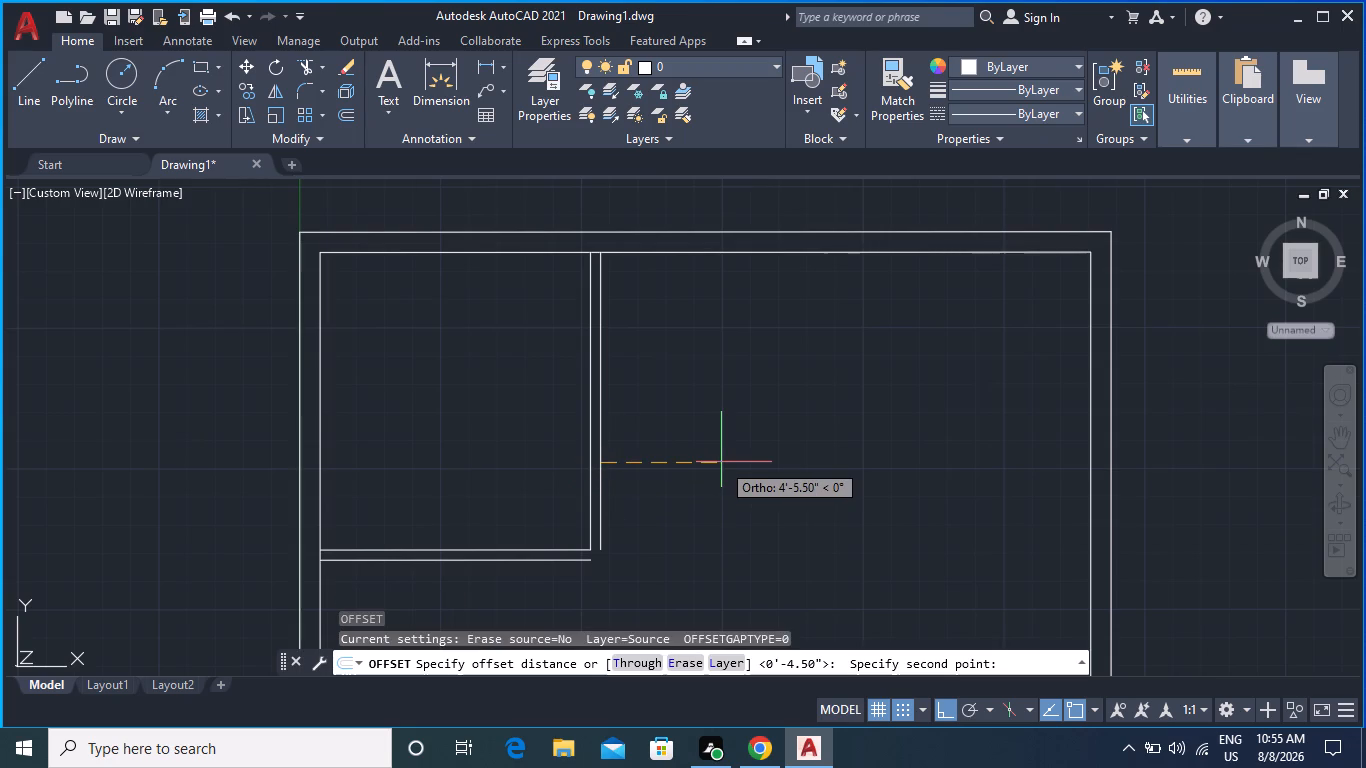
text(5')
key(Return)
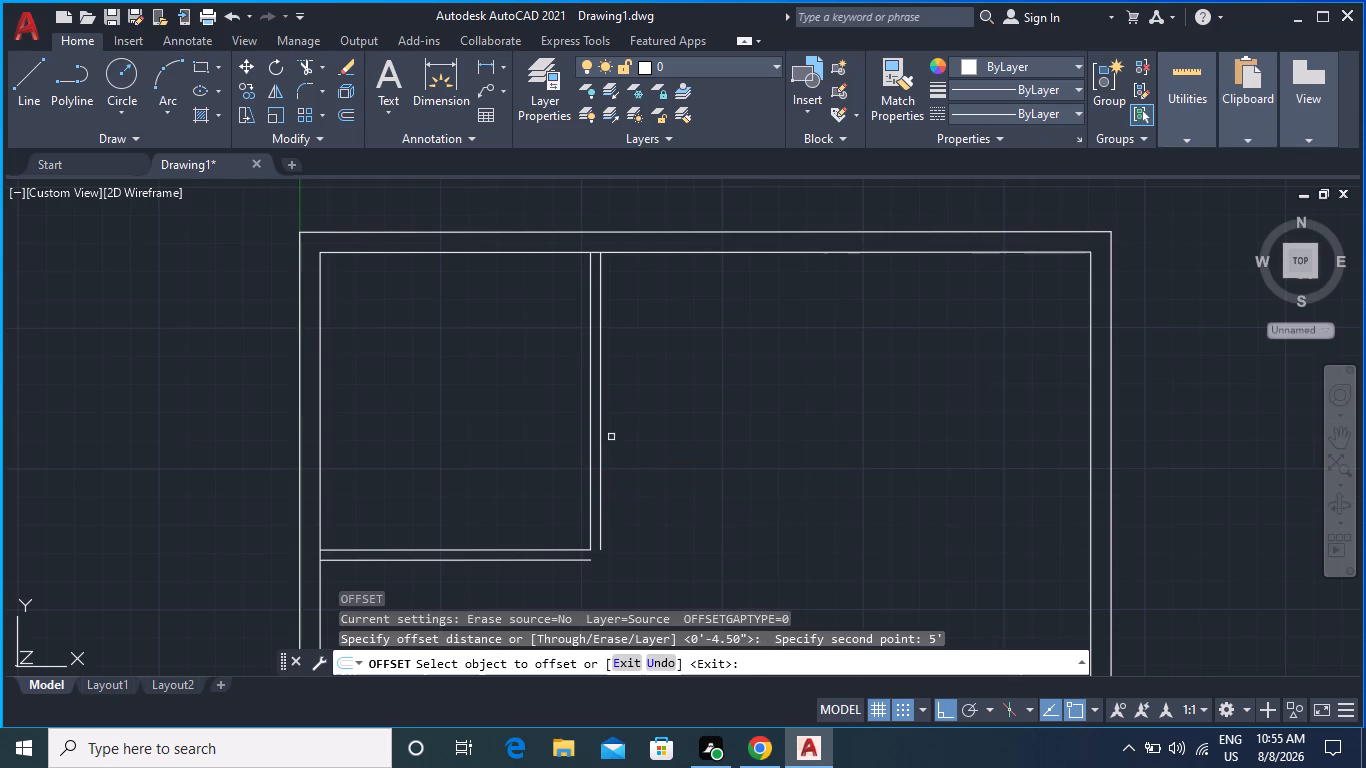
click(602, 444)
click(784, 447)
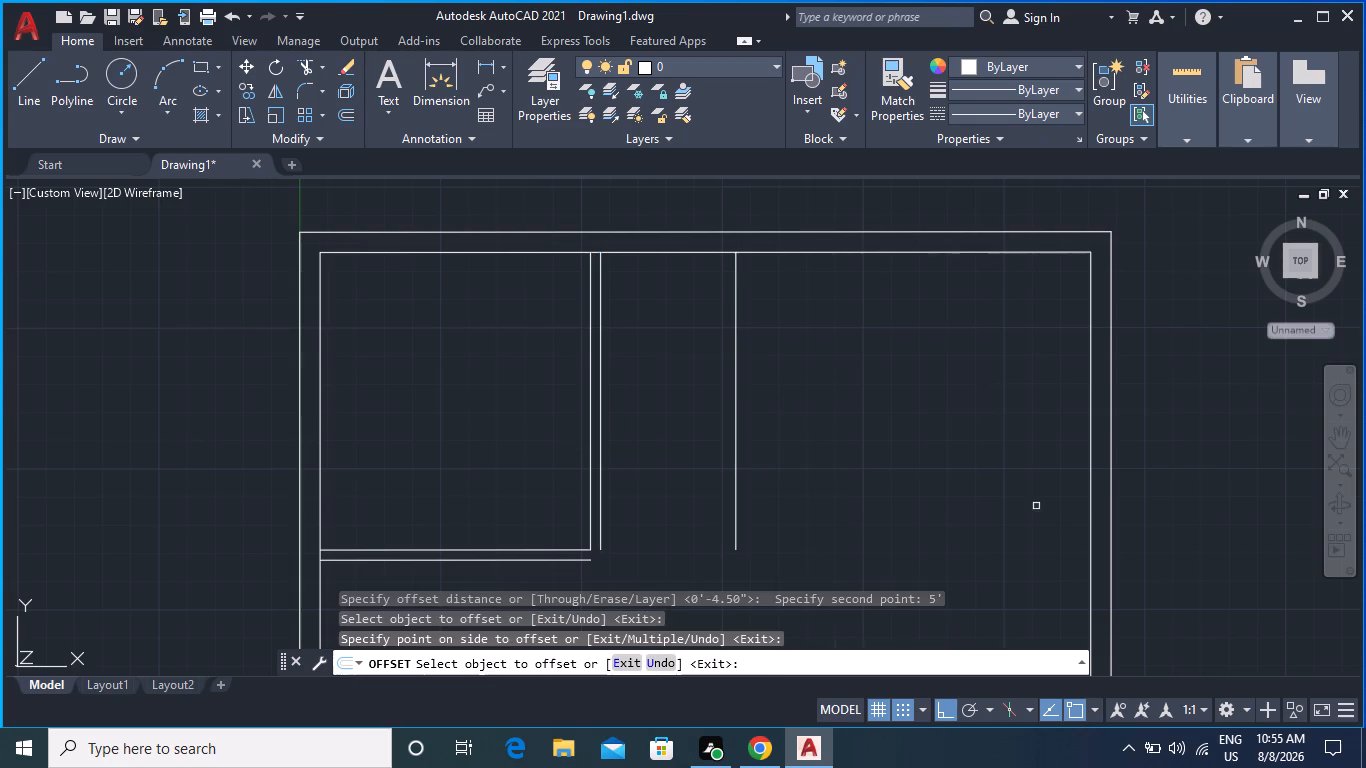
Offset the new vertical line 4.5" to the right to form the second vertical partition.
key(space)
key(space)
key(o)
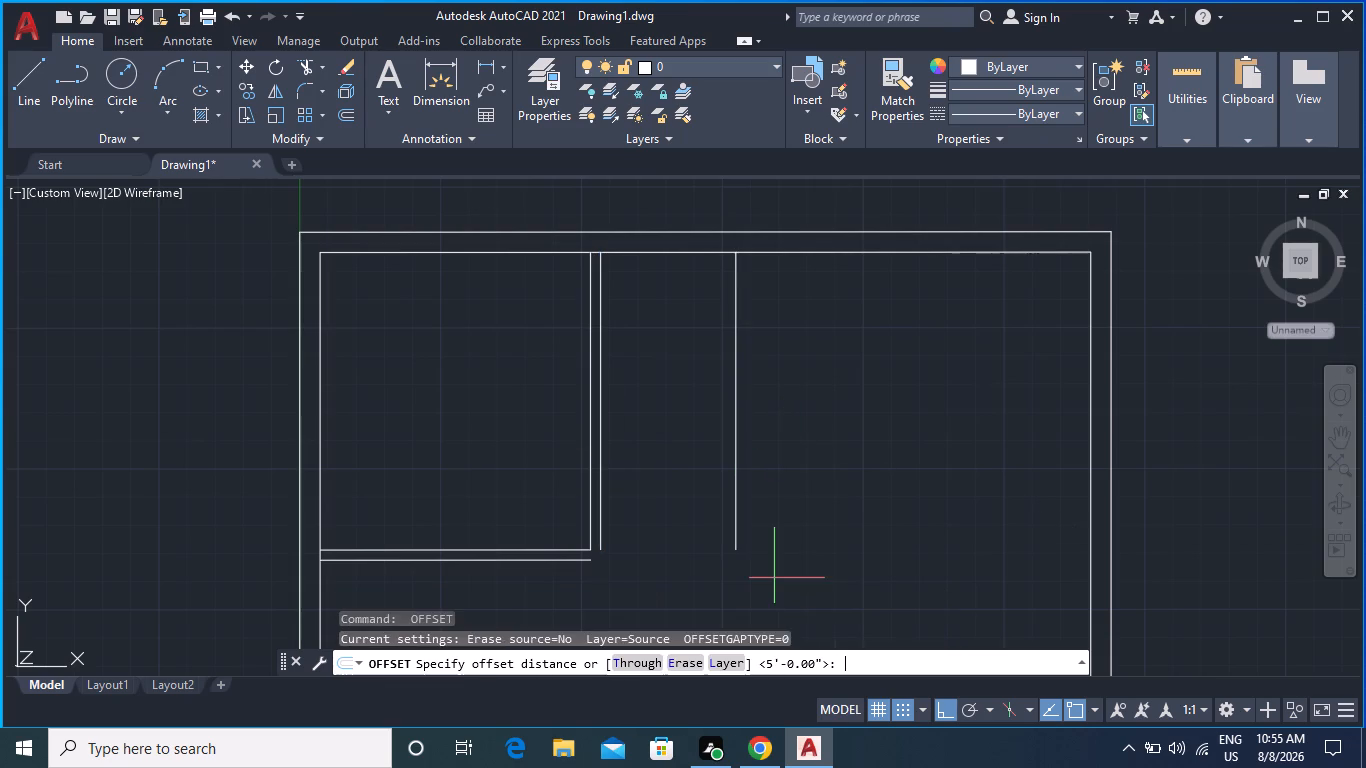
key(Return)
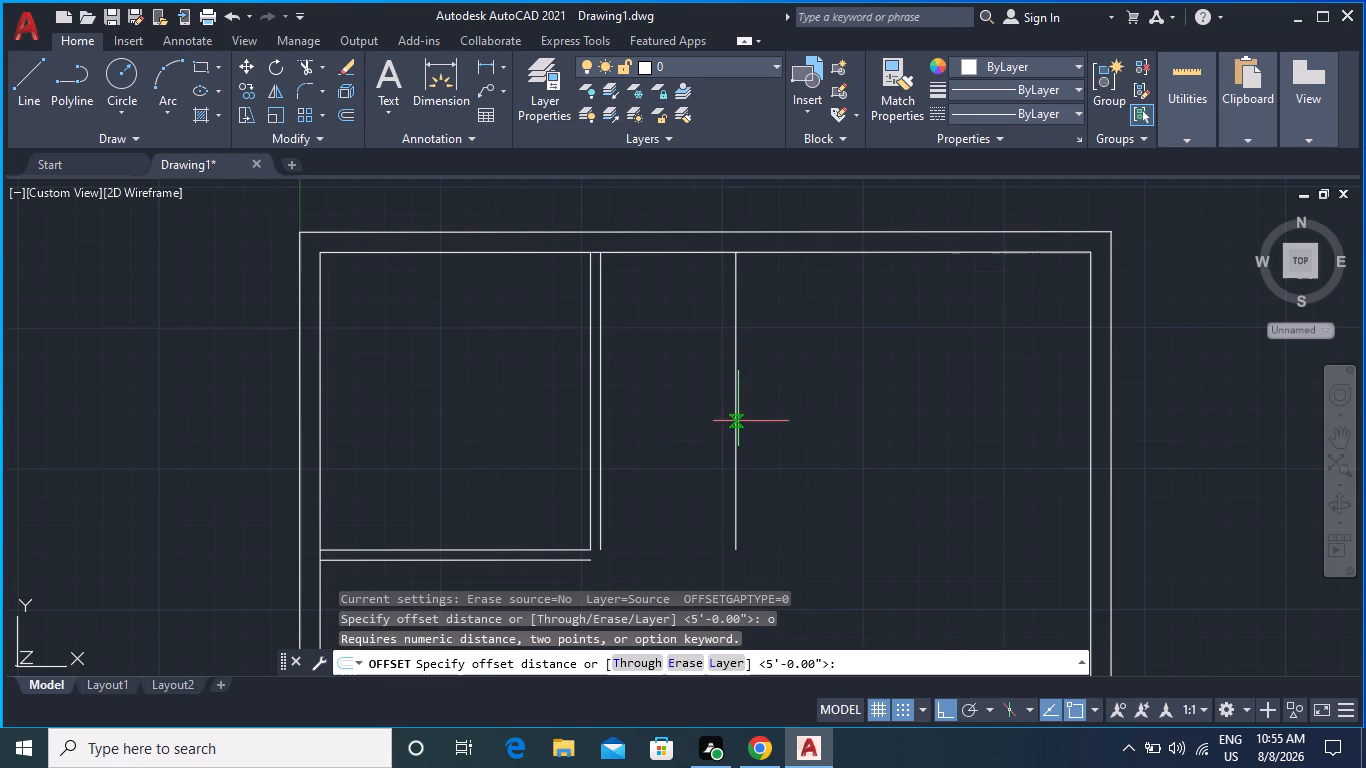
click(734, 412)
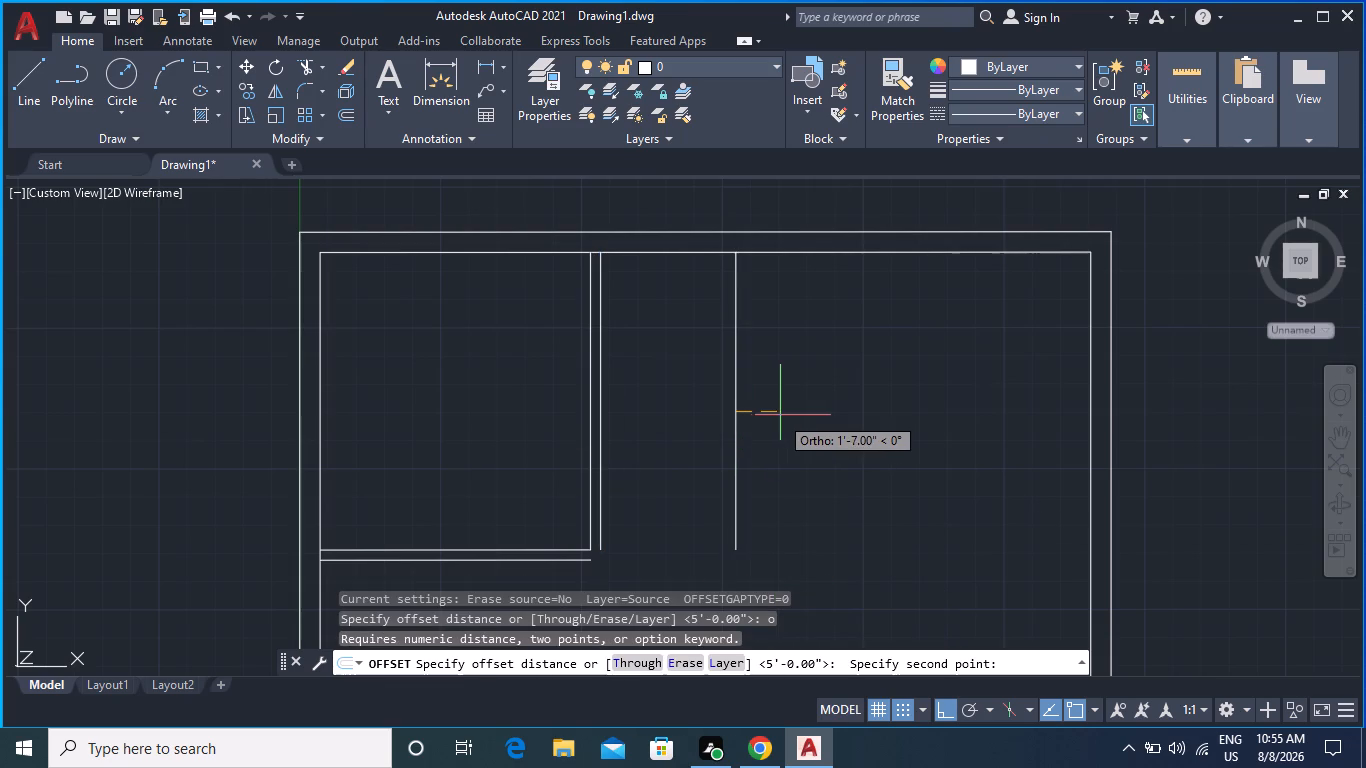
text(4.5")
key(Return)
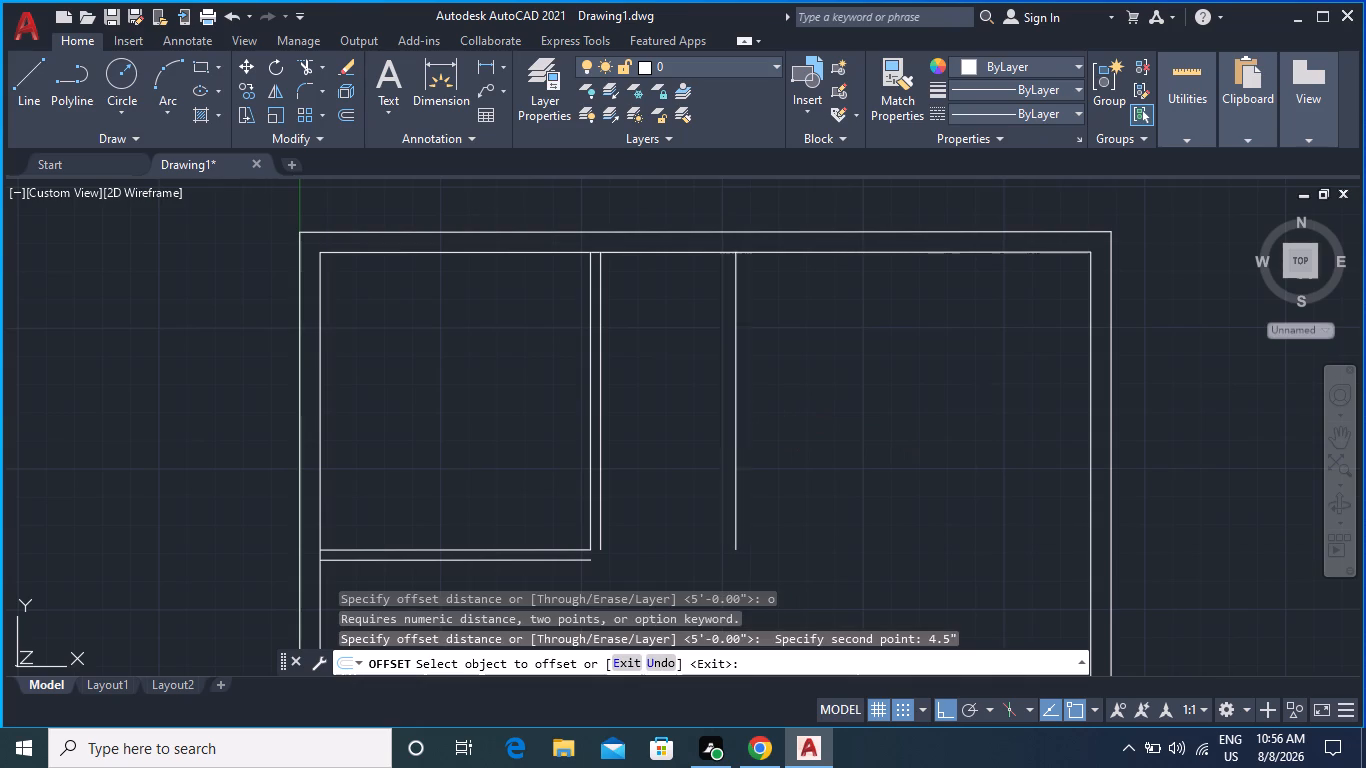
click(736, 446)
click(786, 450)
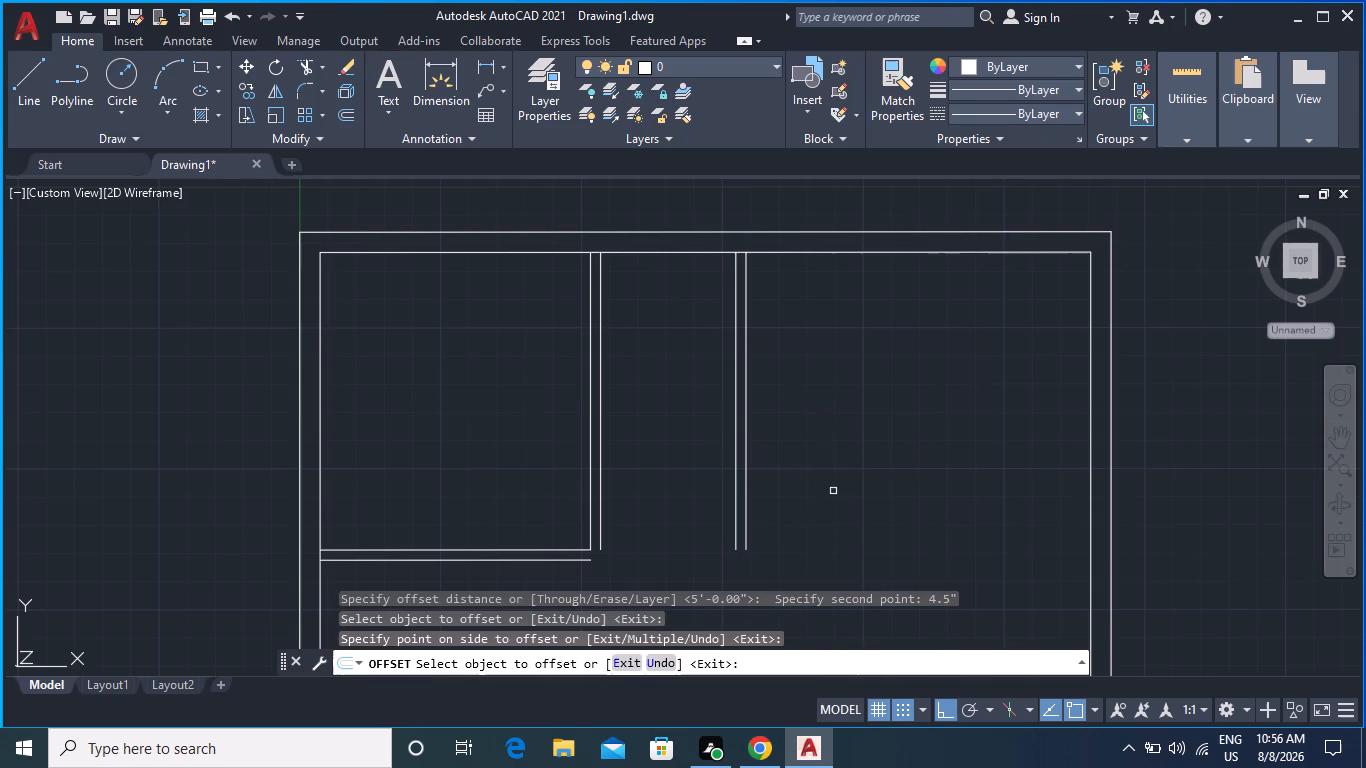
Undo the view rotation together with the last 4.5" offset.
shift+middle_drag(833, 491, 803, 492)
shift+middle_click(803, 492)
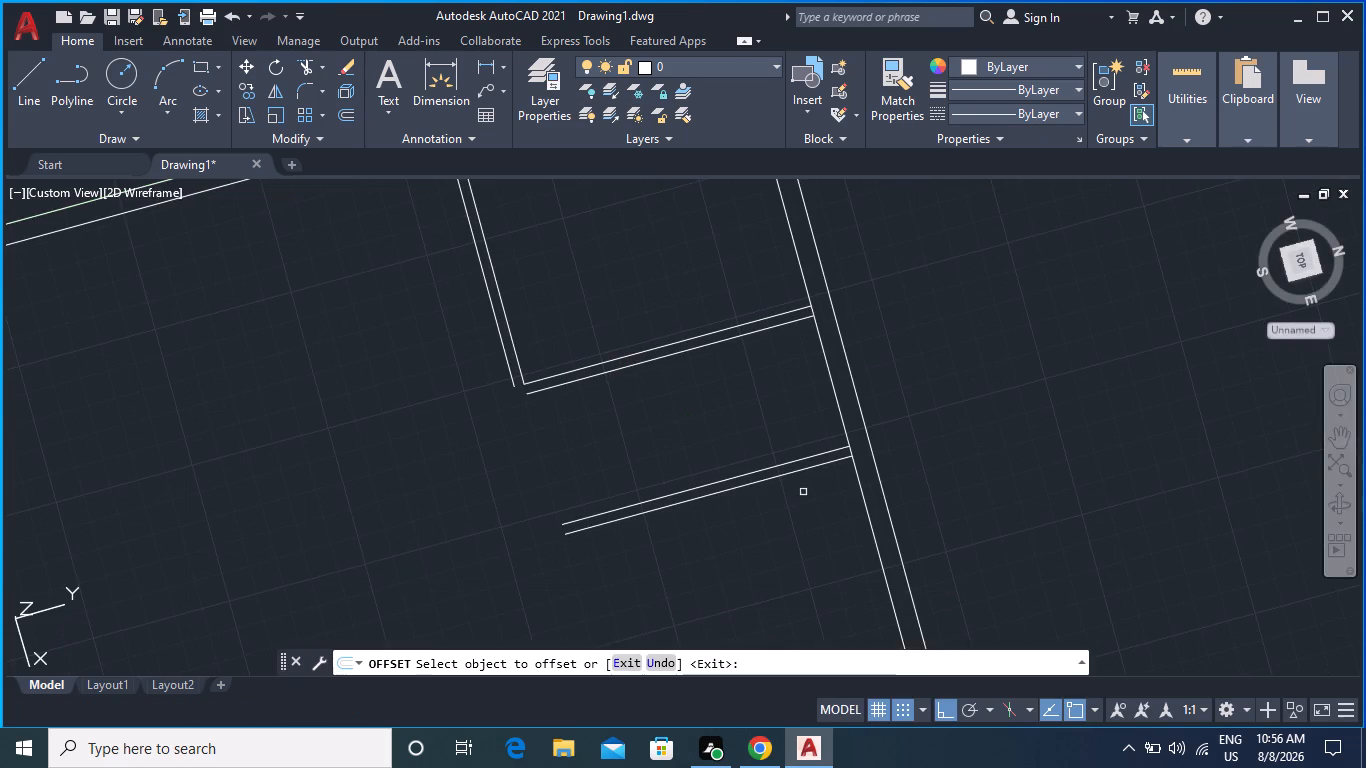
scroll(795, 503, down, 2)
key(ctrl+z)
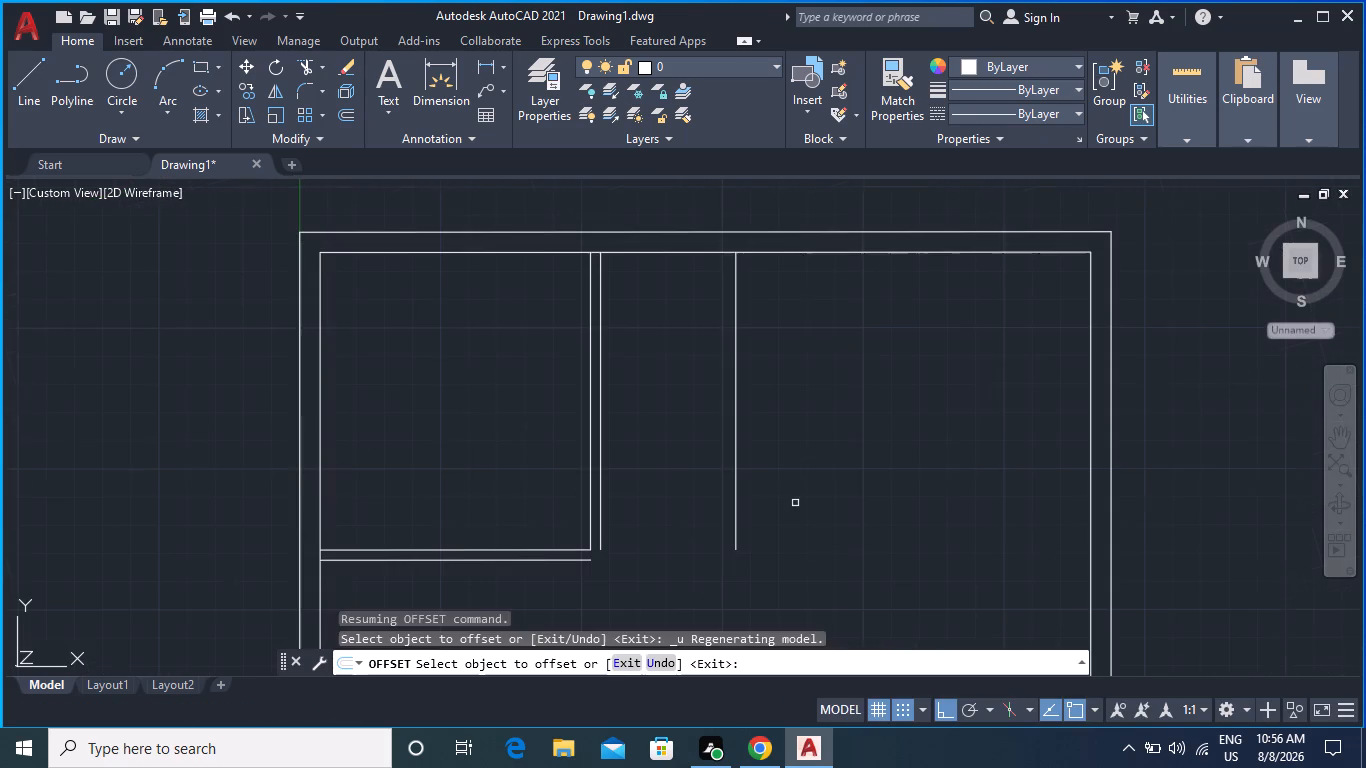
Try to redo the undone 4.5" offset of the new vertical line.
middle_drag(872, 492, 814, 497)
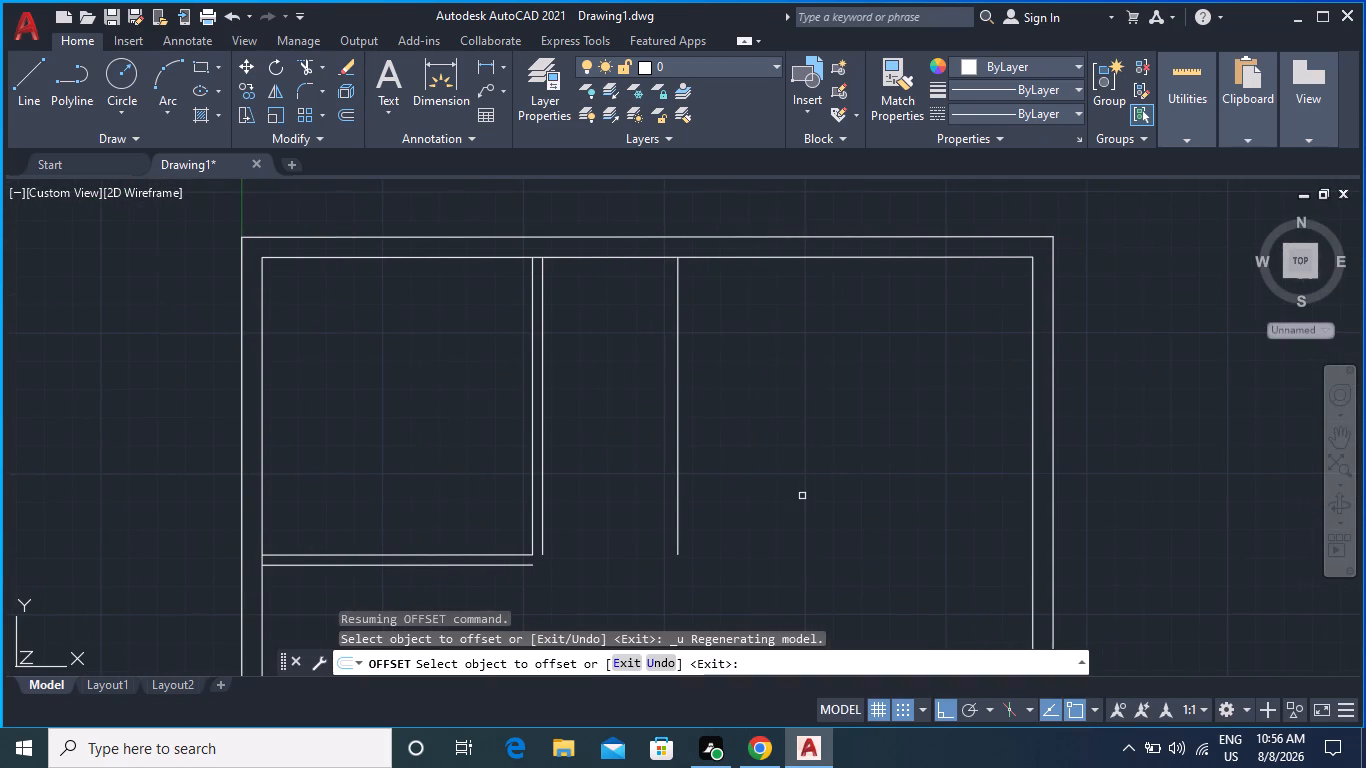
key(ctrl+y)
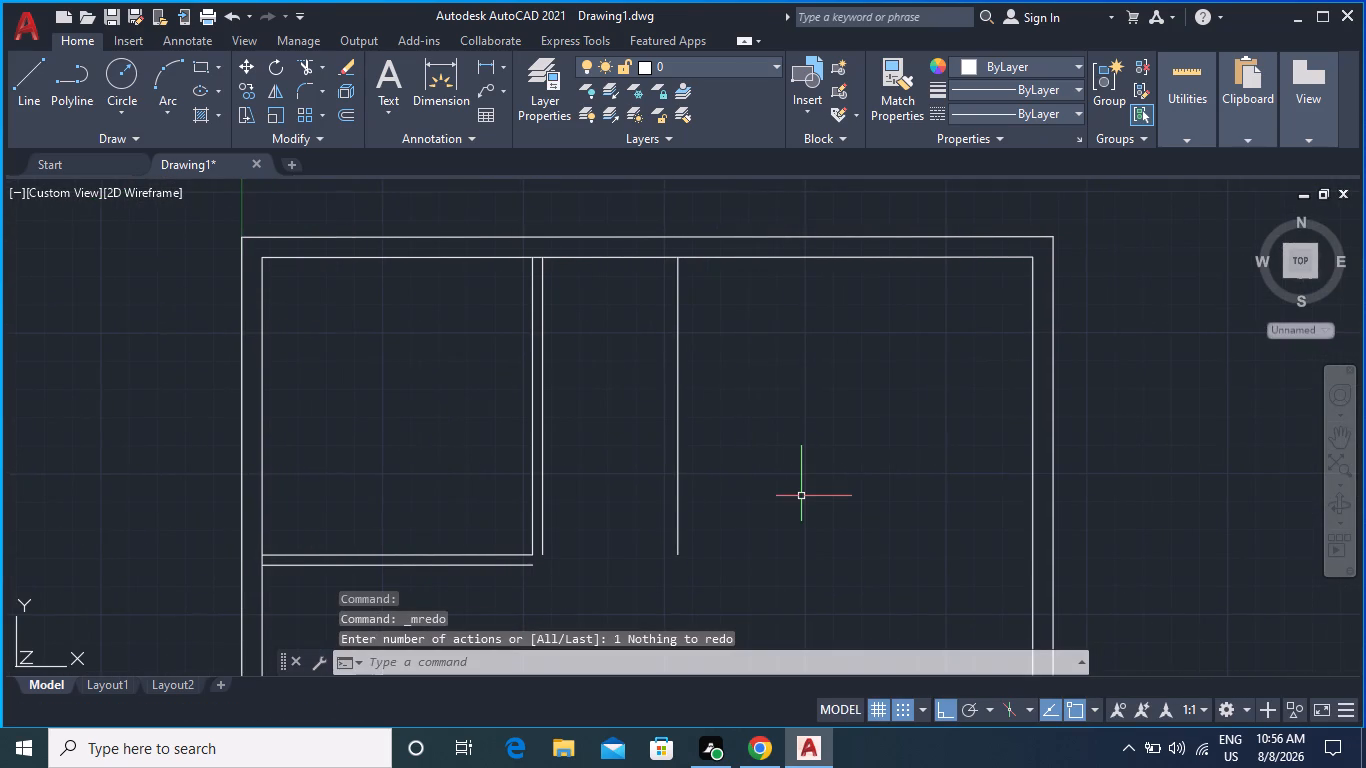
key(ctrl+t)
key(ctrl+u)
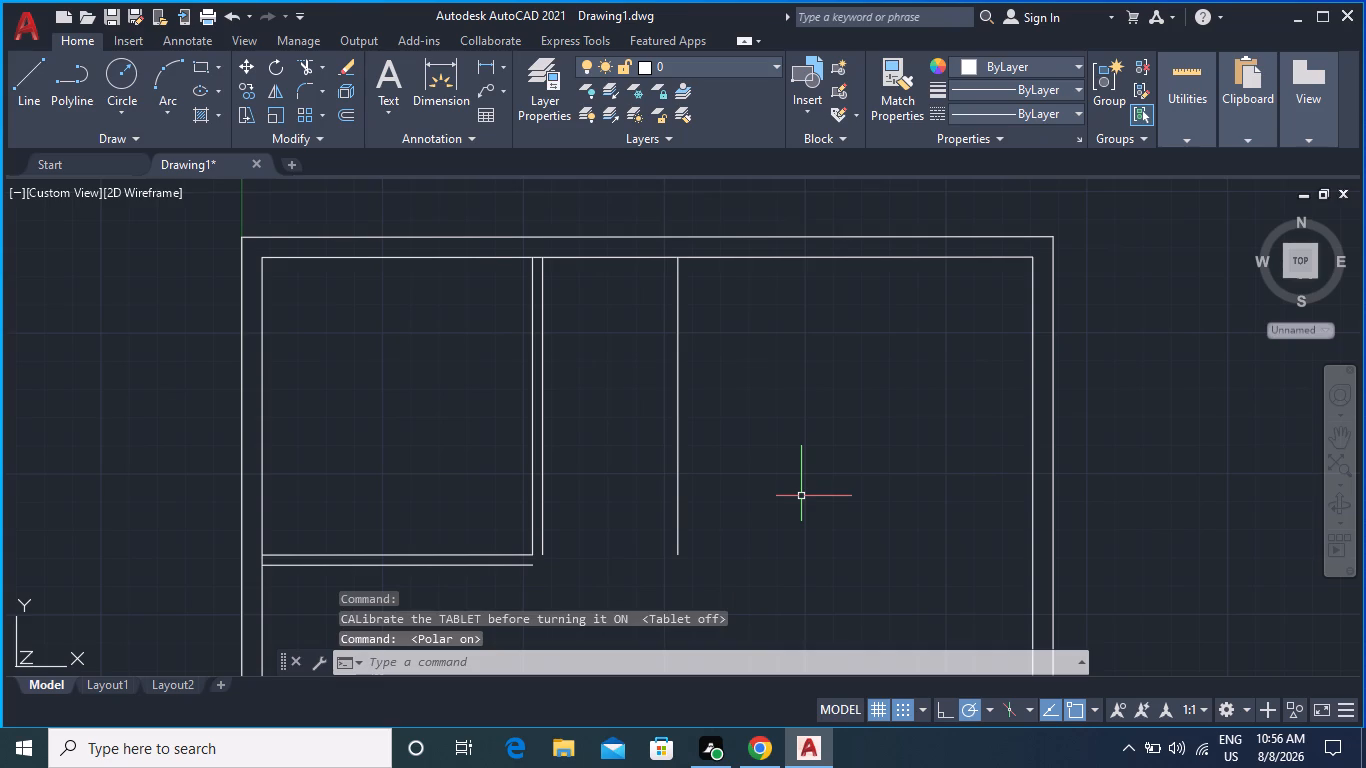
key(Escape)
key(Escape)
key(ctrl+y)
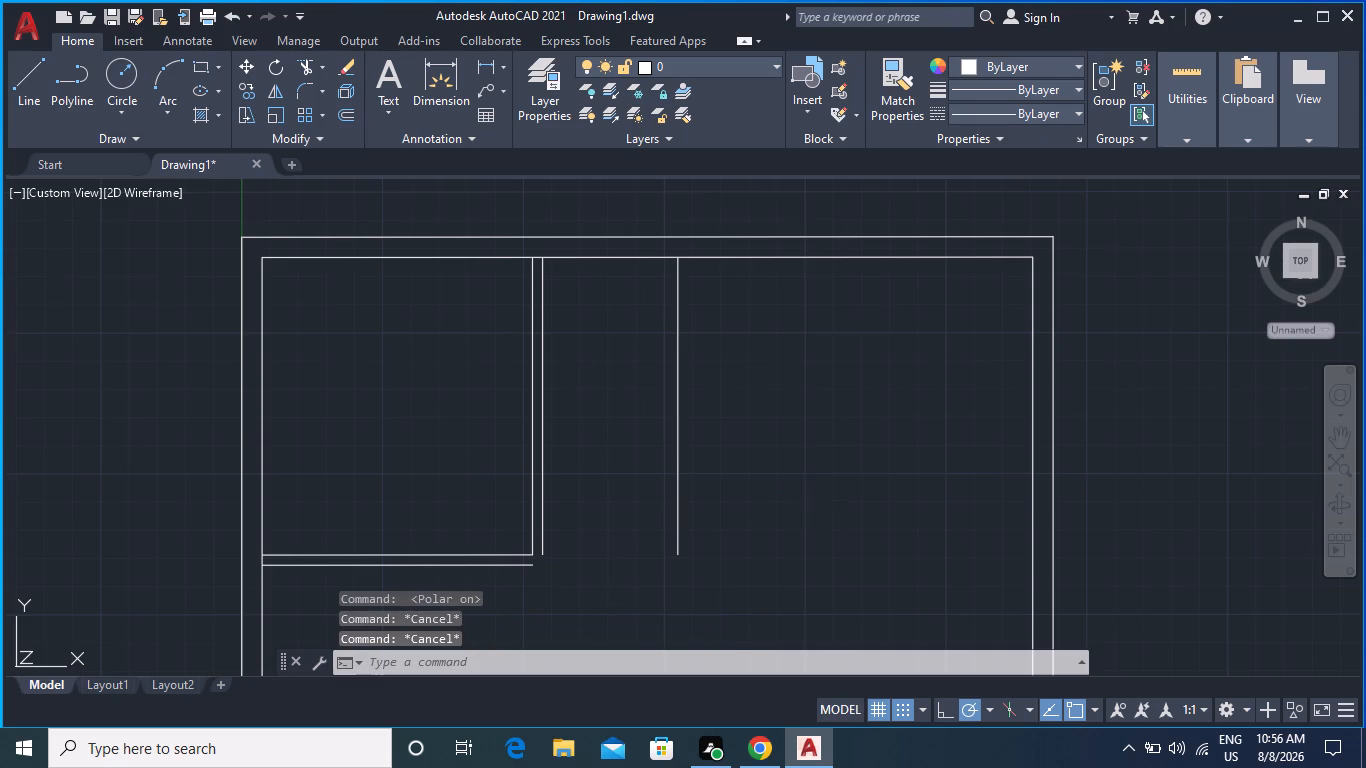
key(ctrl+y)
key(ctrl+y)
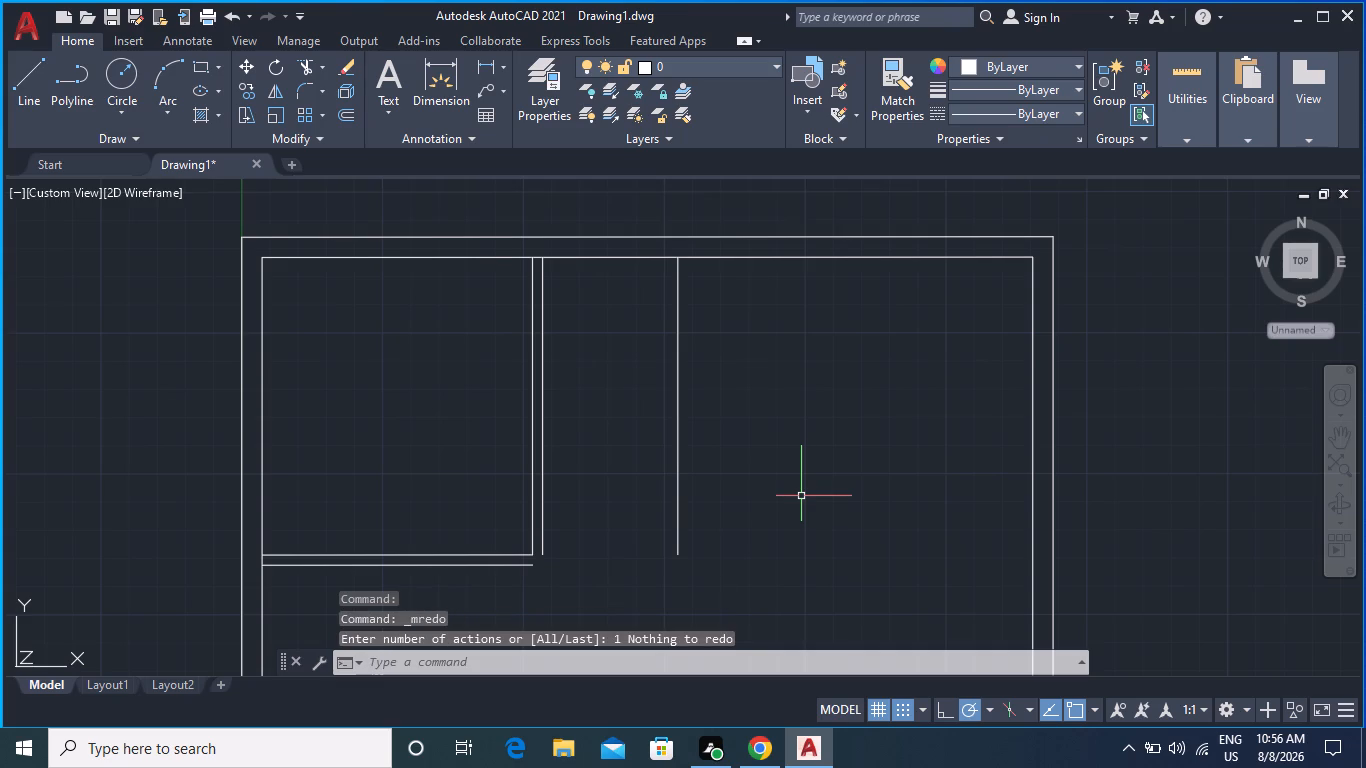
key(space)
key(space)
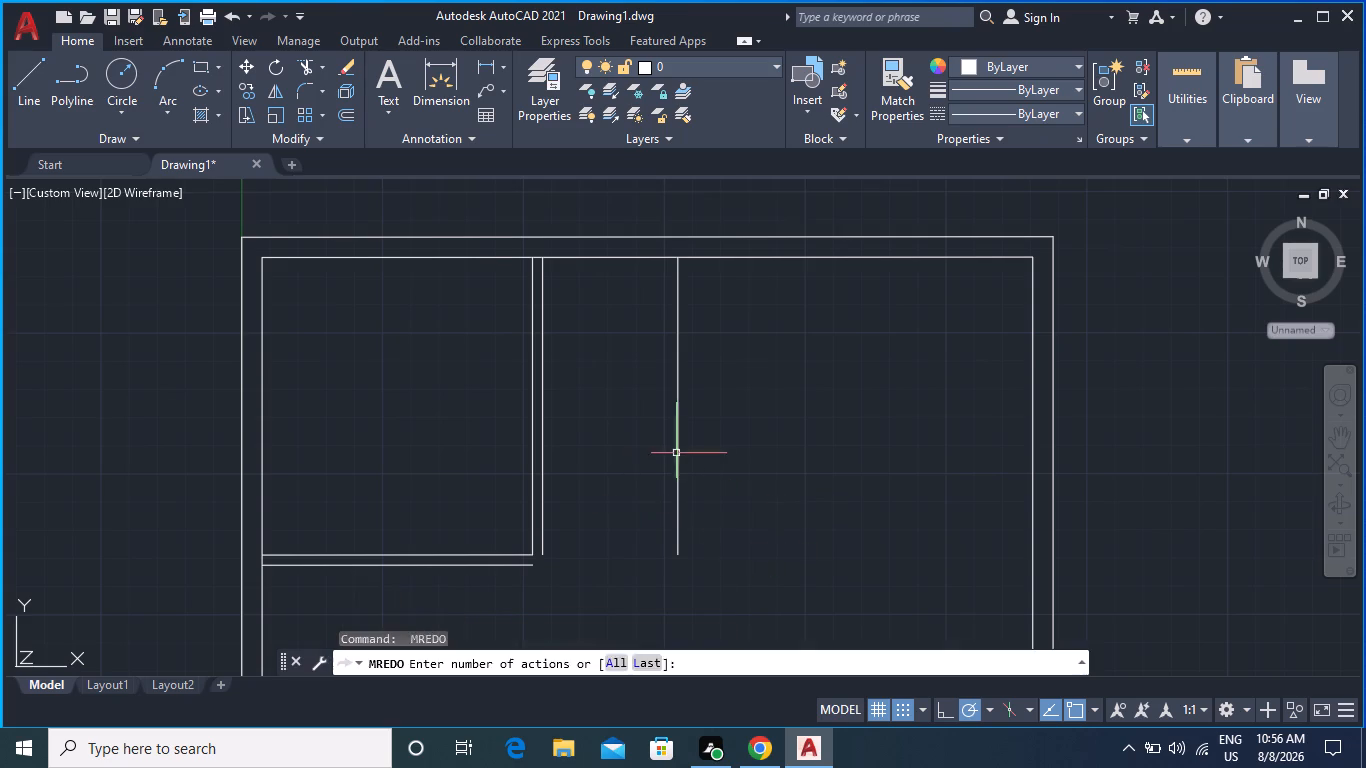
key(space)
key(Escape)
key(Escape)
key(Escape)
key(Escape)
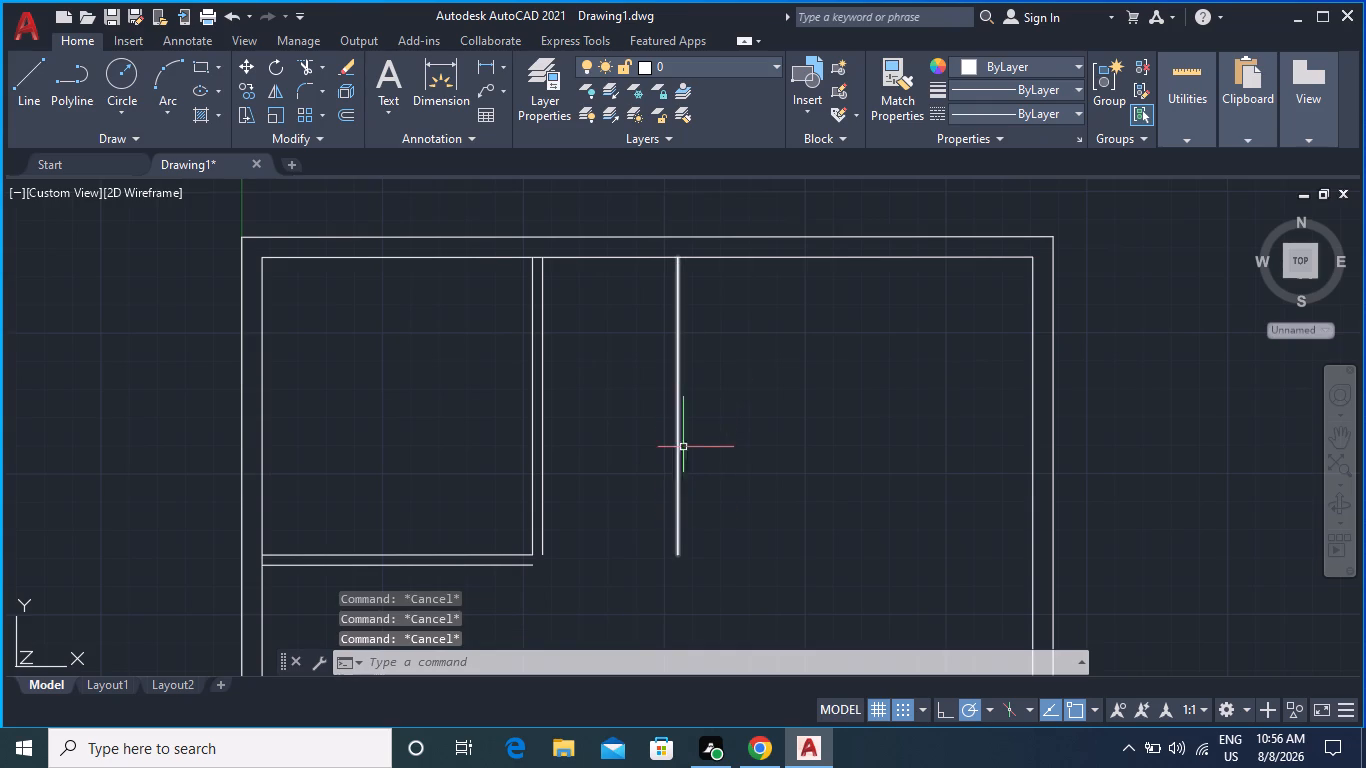
Offset the single vertical line beside the 5'-wide space 4.5" to the right to form the second vertical partition.
key(o)
key(Return)
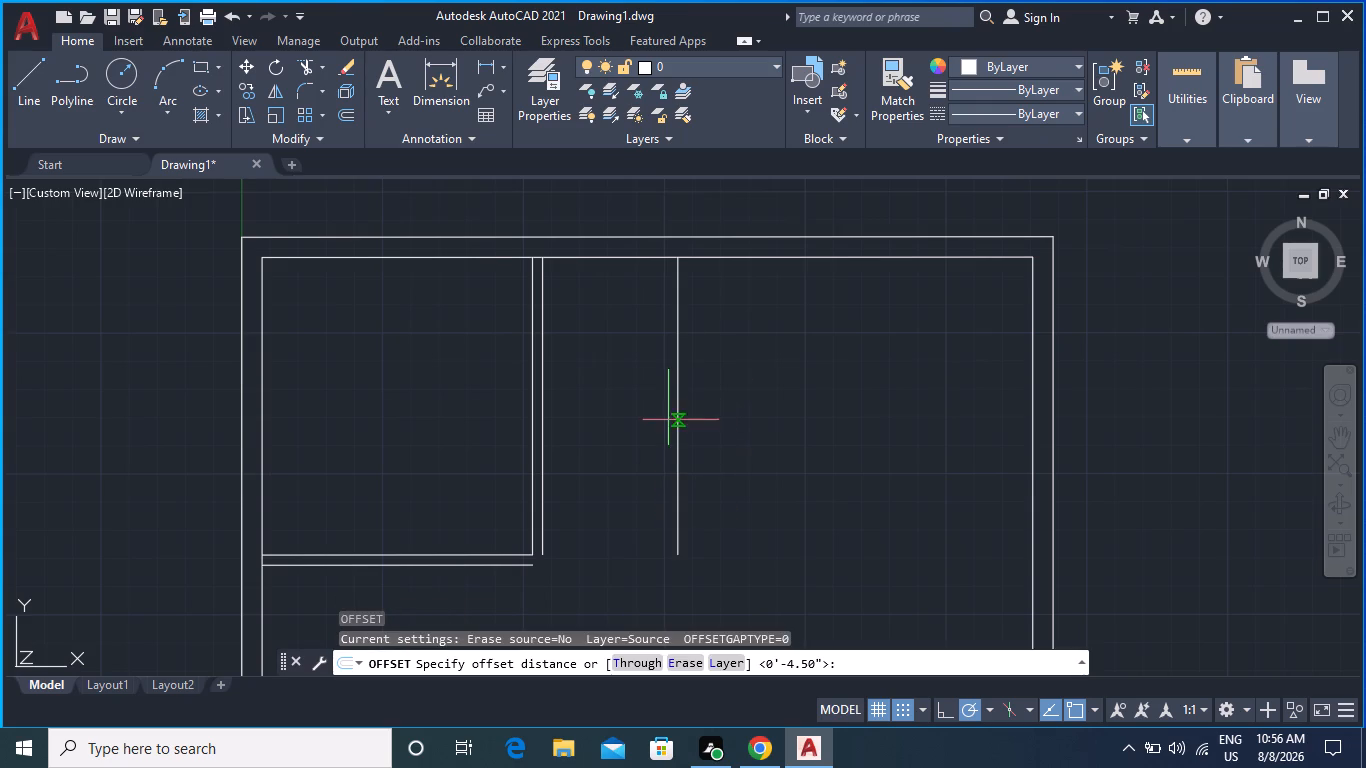
click(679, 434)
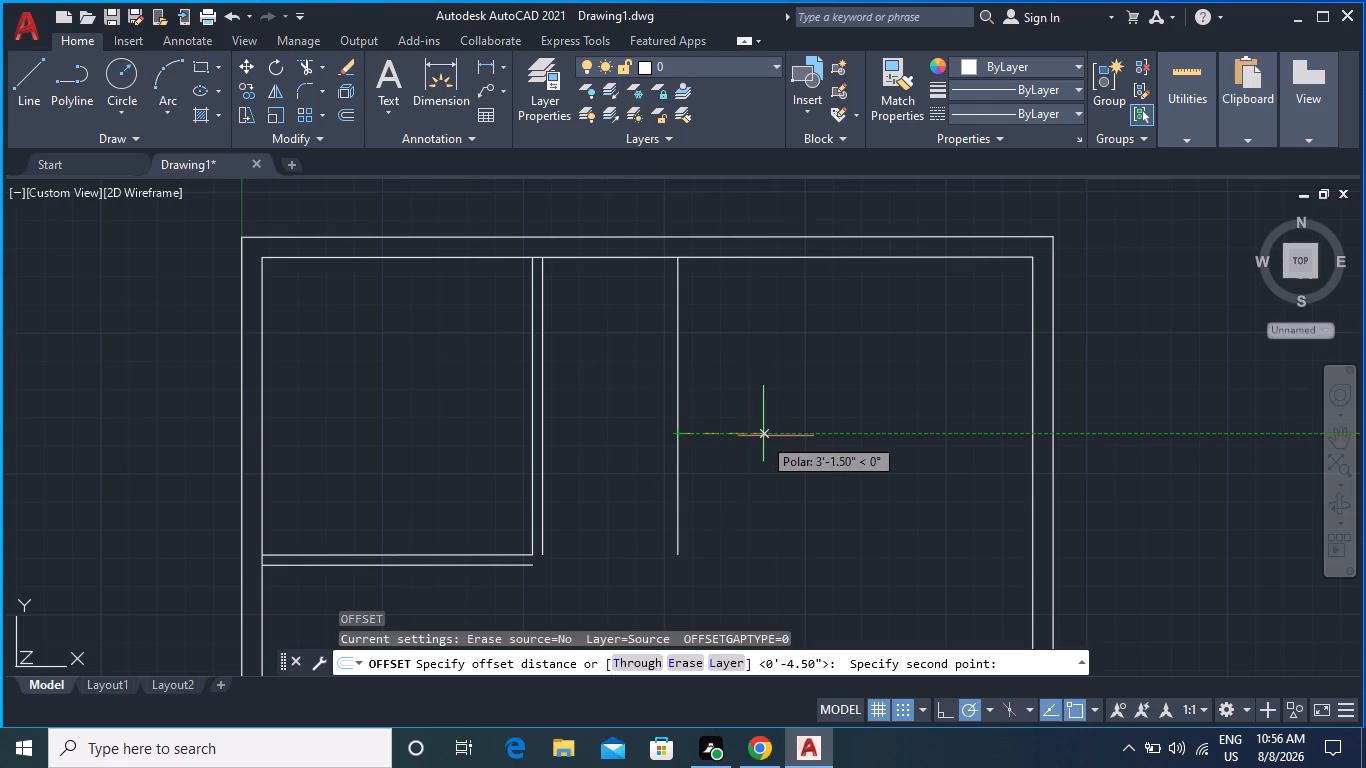
text(4.5")
key(Return)
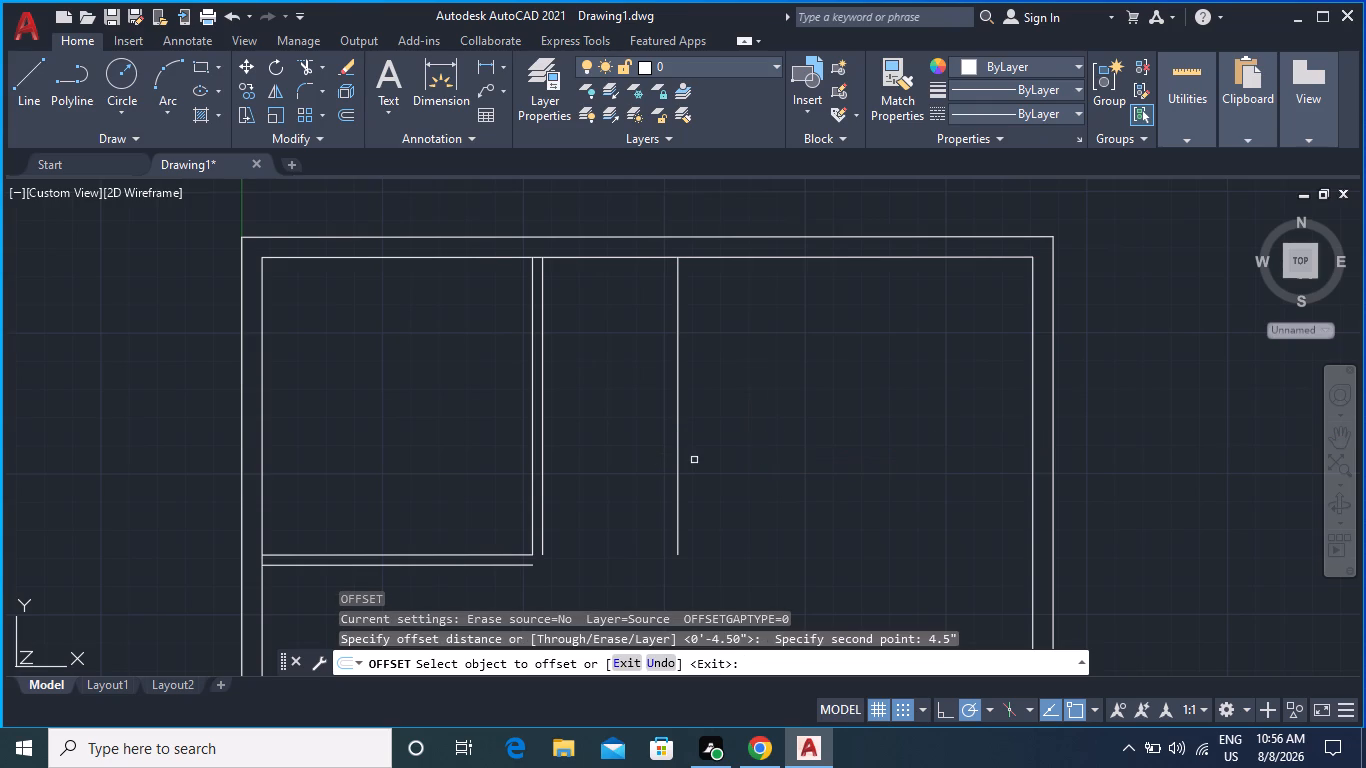
click(678, 477)
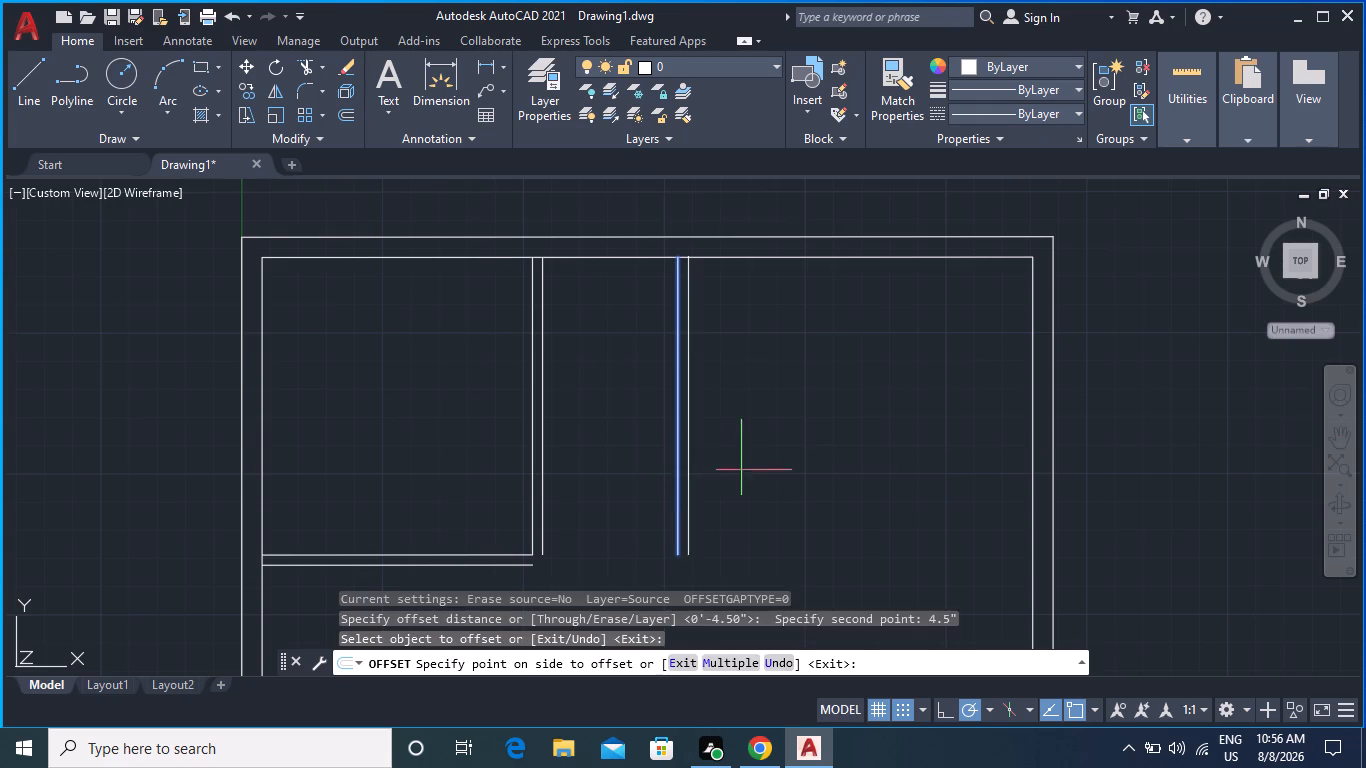
click(742, 470)
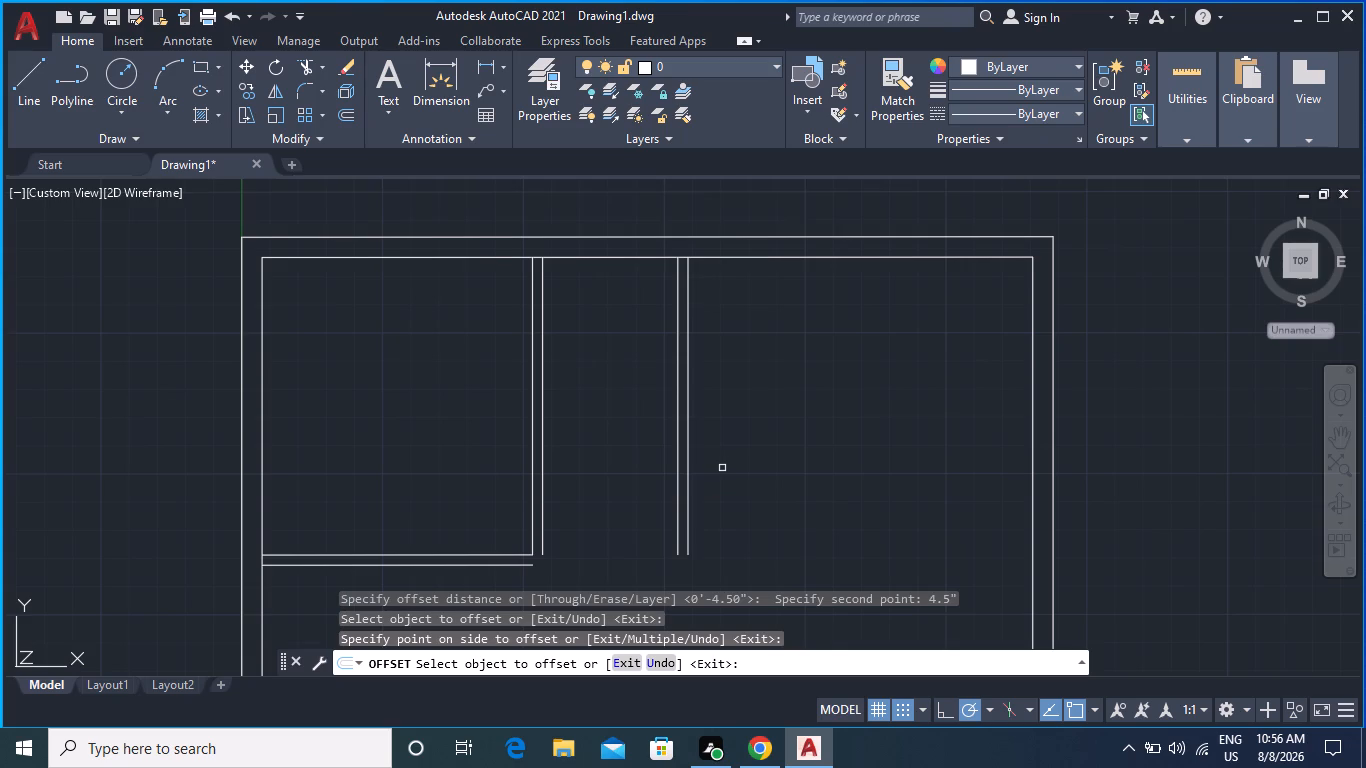
key(Escape)
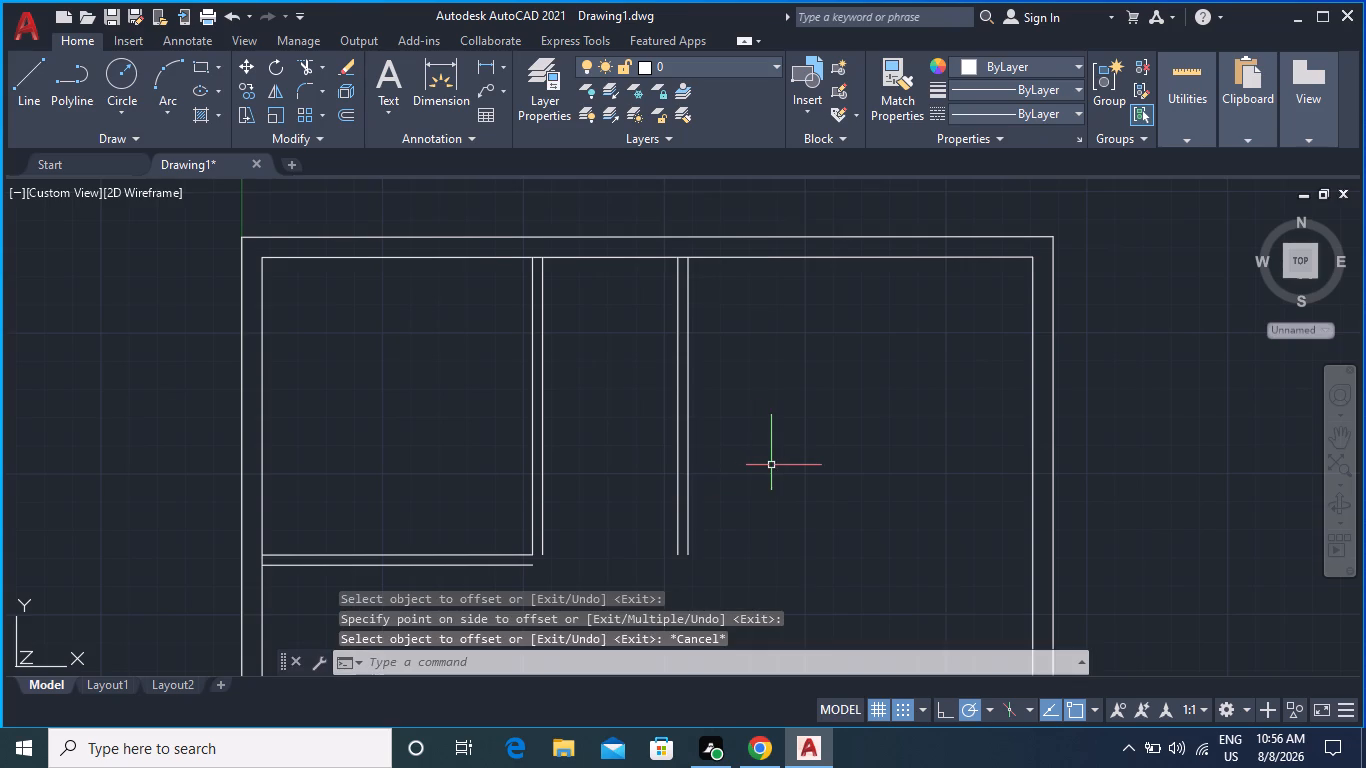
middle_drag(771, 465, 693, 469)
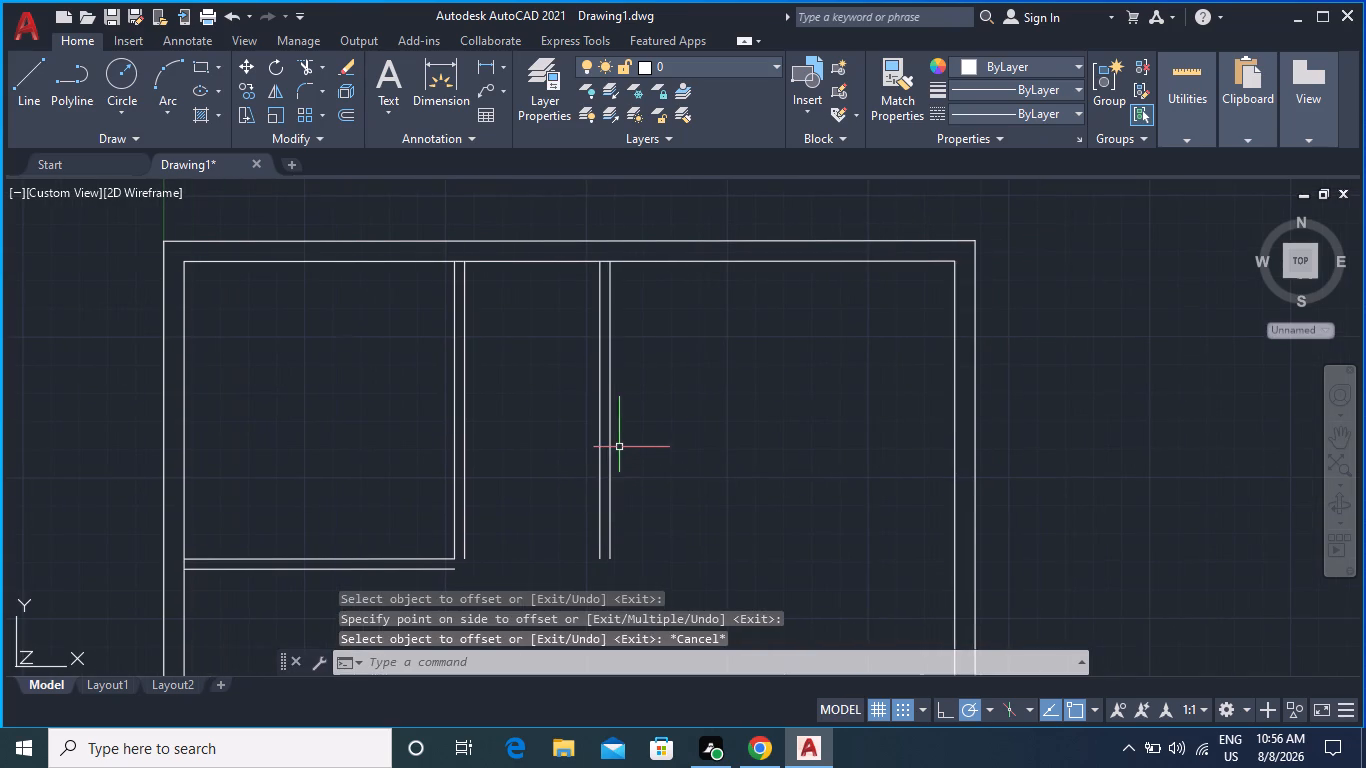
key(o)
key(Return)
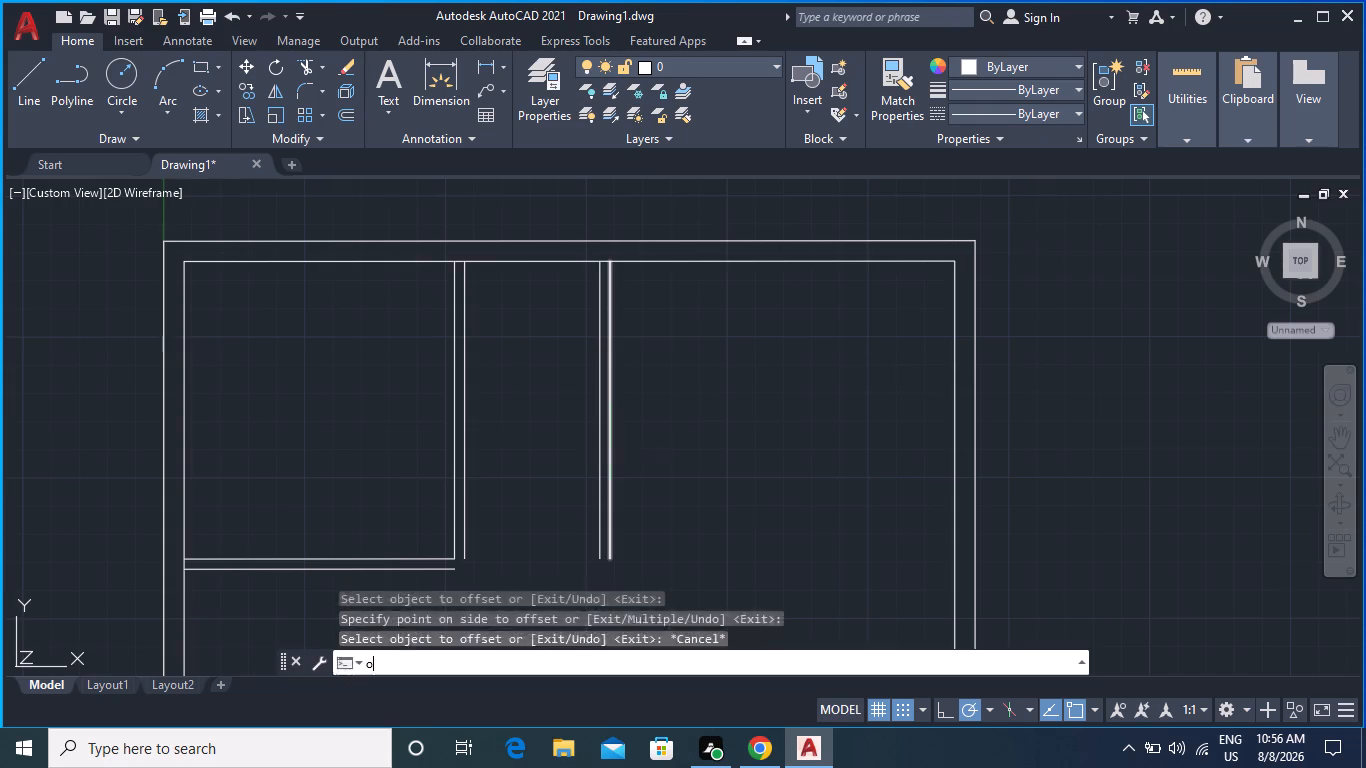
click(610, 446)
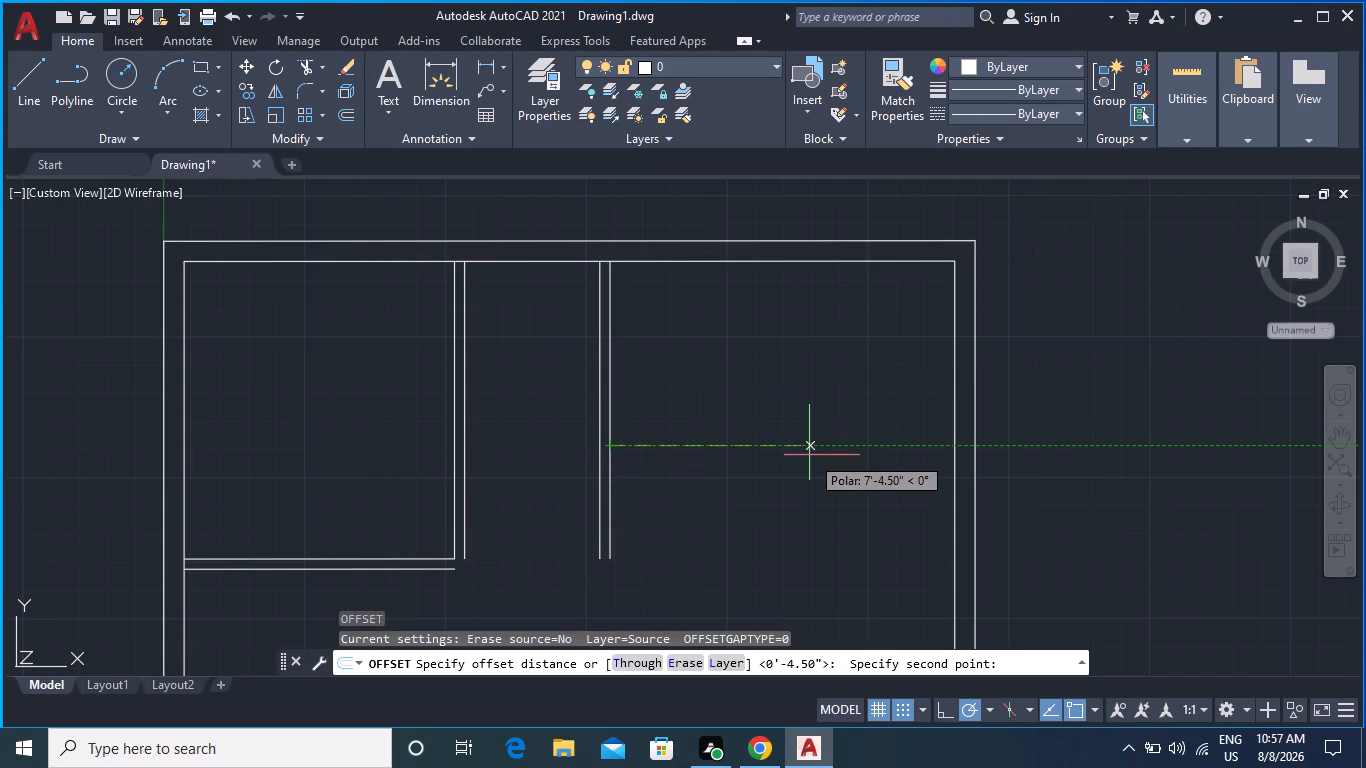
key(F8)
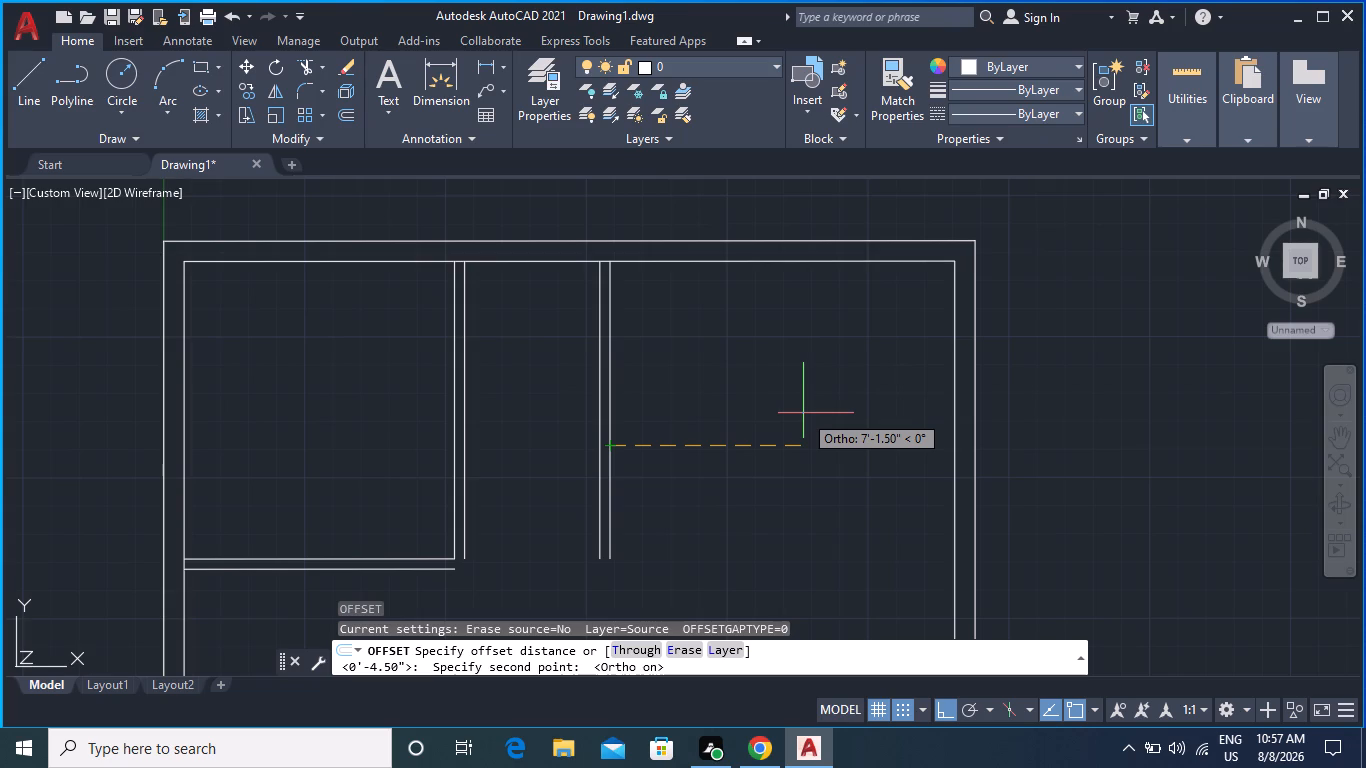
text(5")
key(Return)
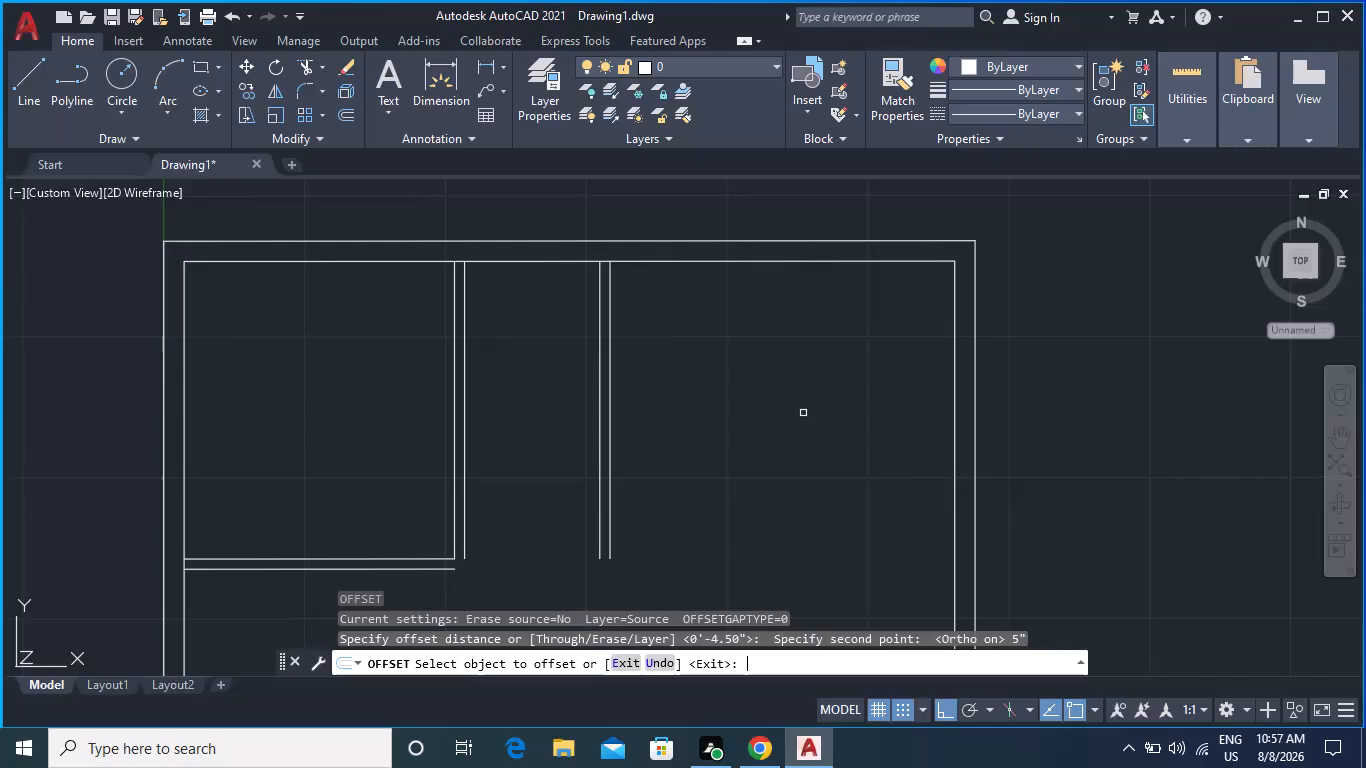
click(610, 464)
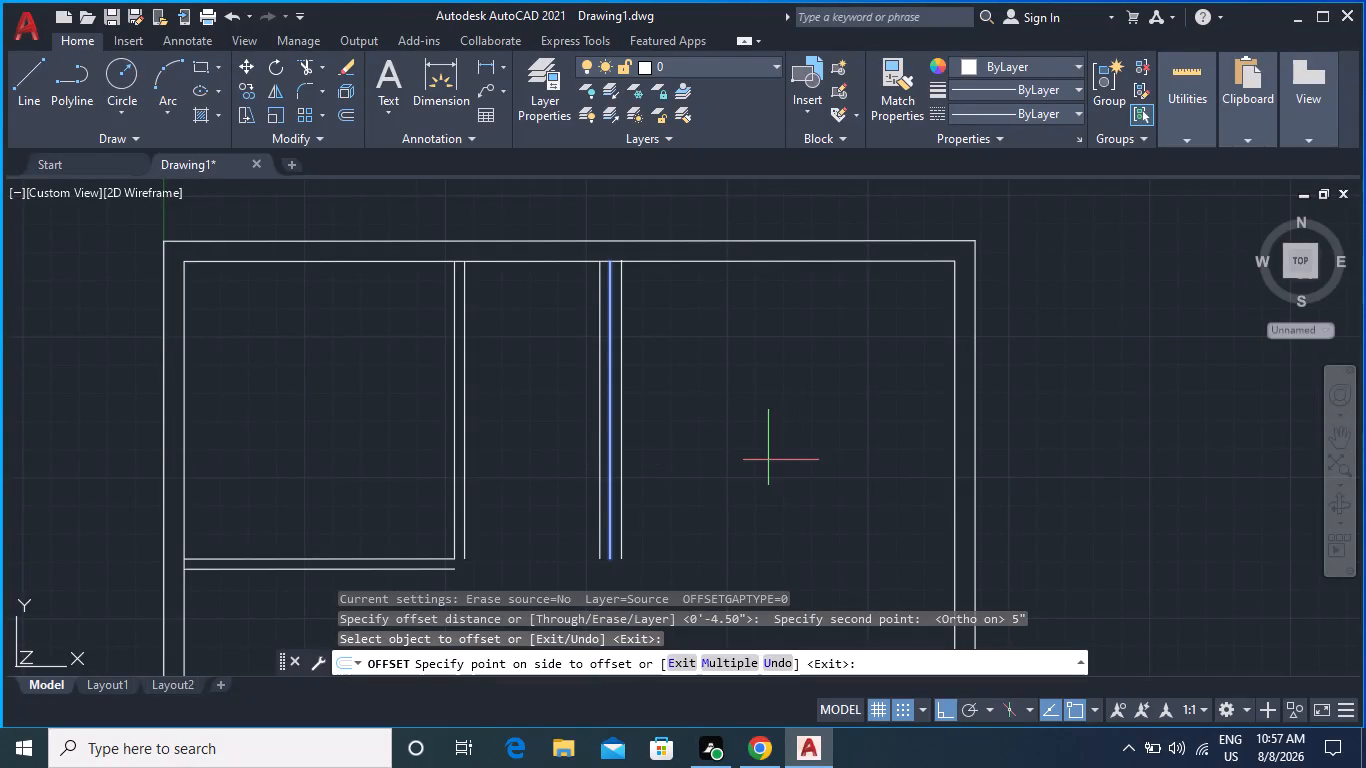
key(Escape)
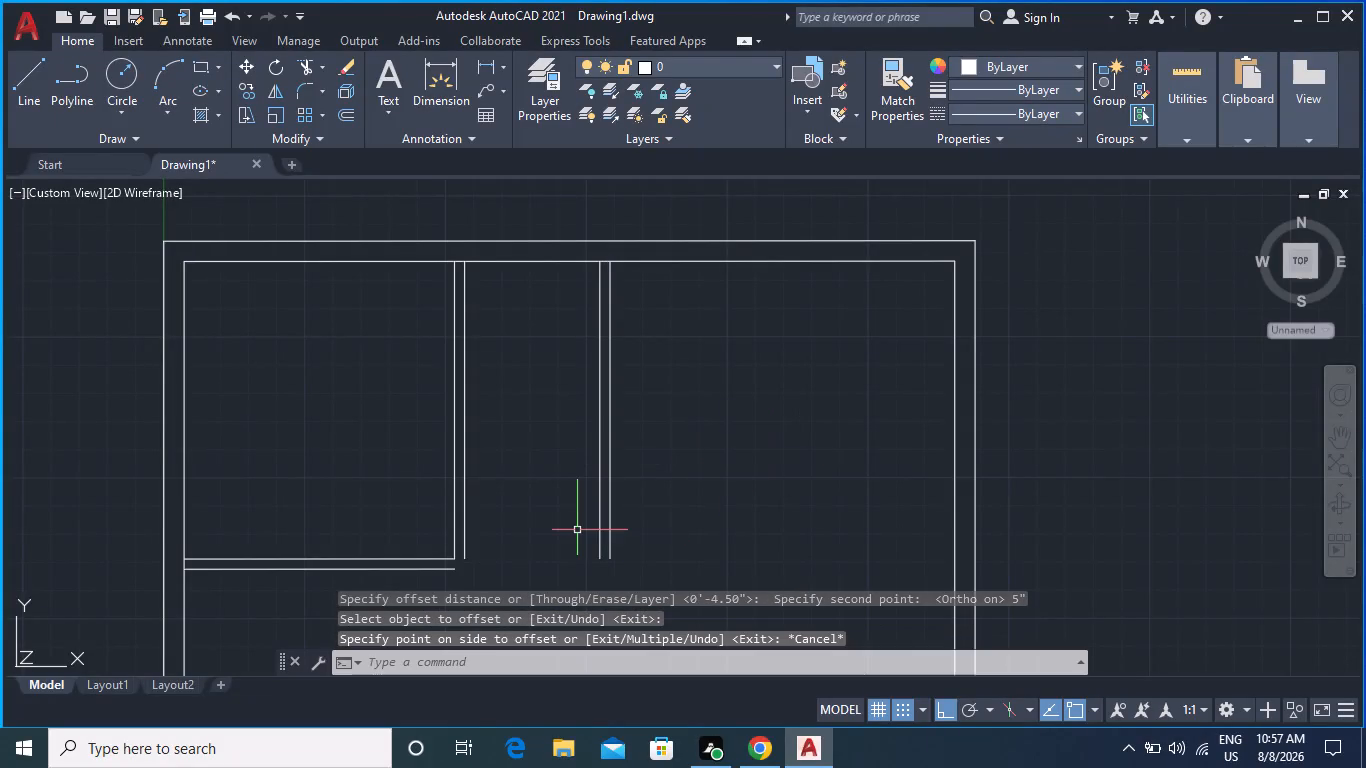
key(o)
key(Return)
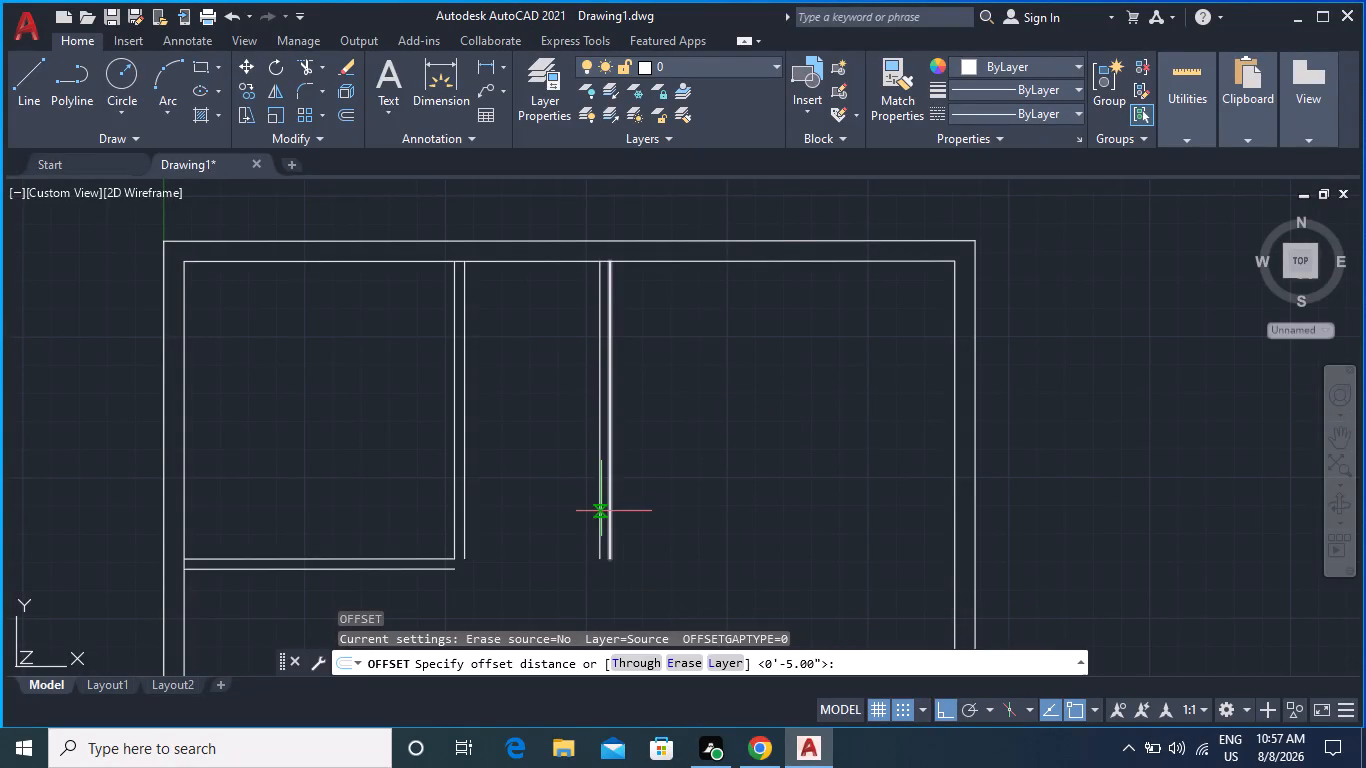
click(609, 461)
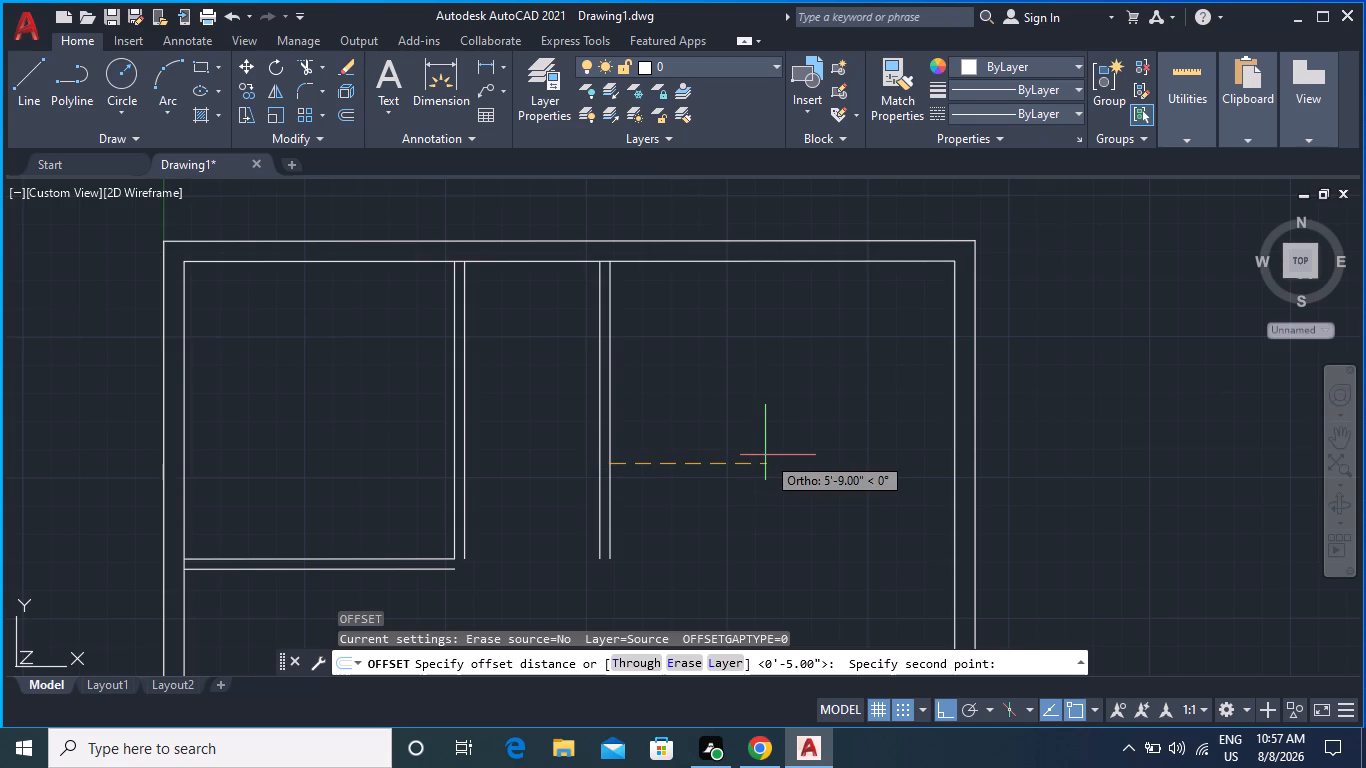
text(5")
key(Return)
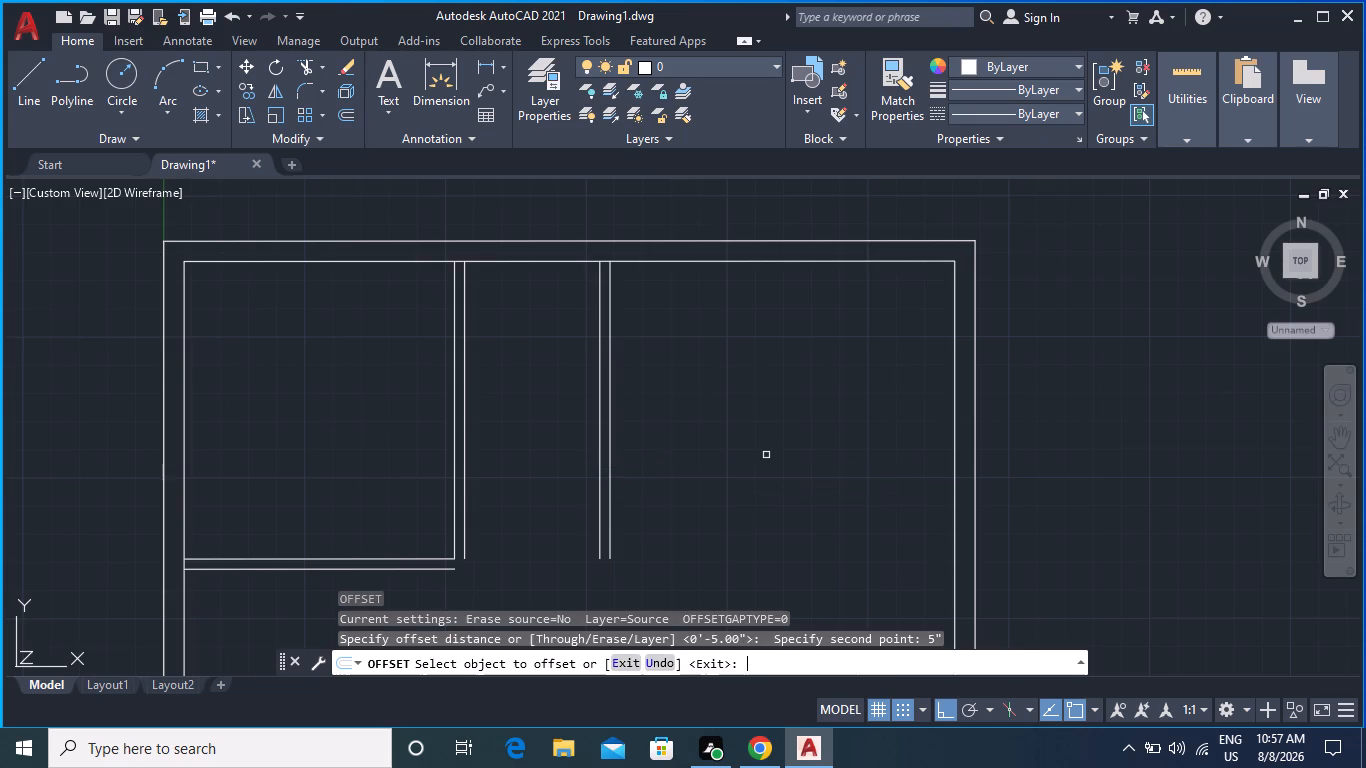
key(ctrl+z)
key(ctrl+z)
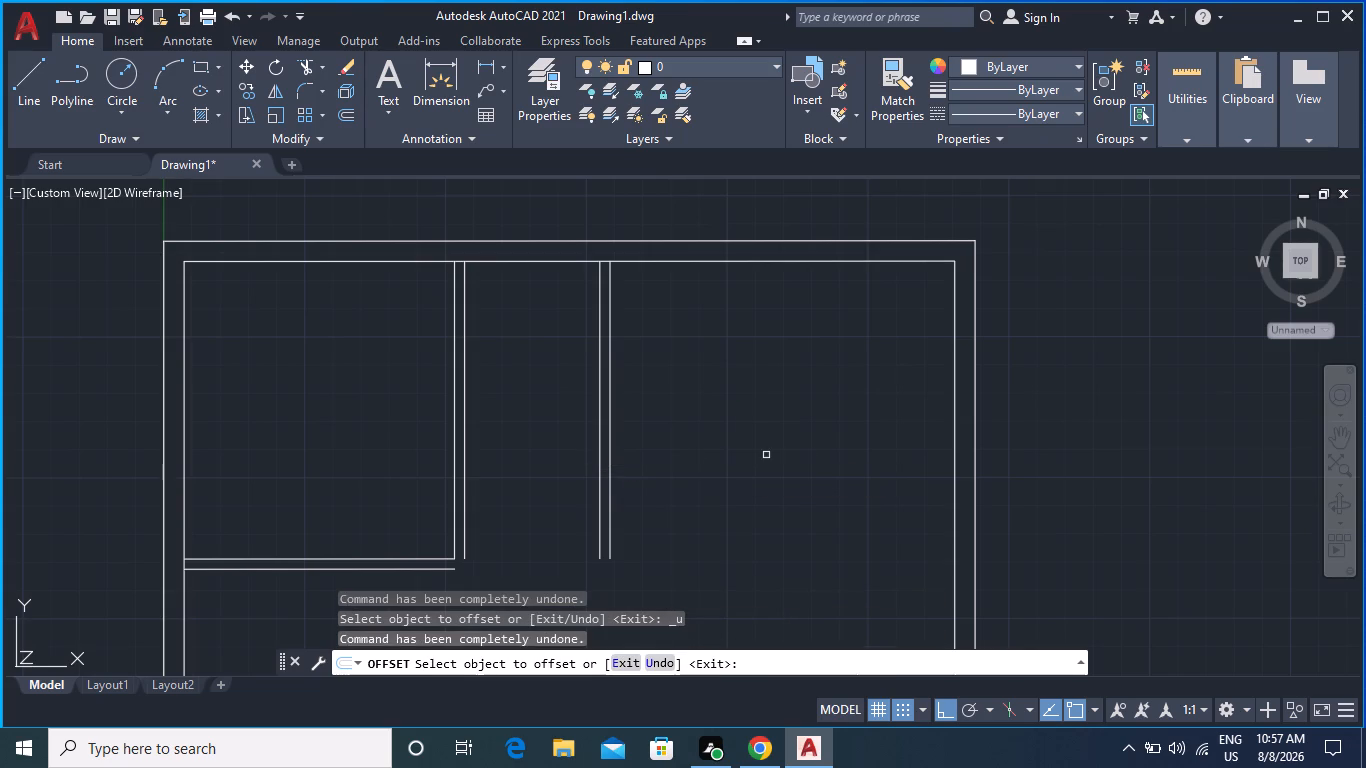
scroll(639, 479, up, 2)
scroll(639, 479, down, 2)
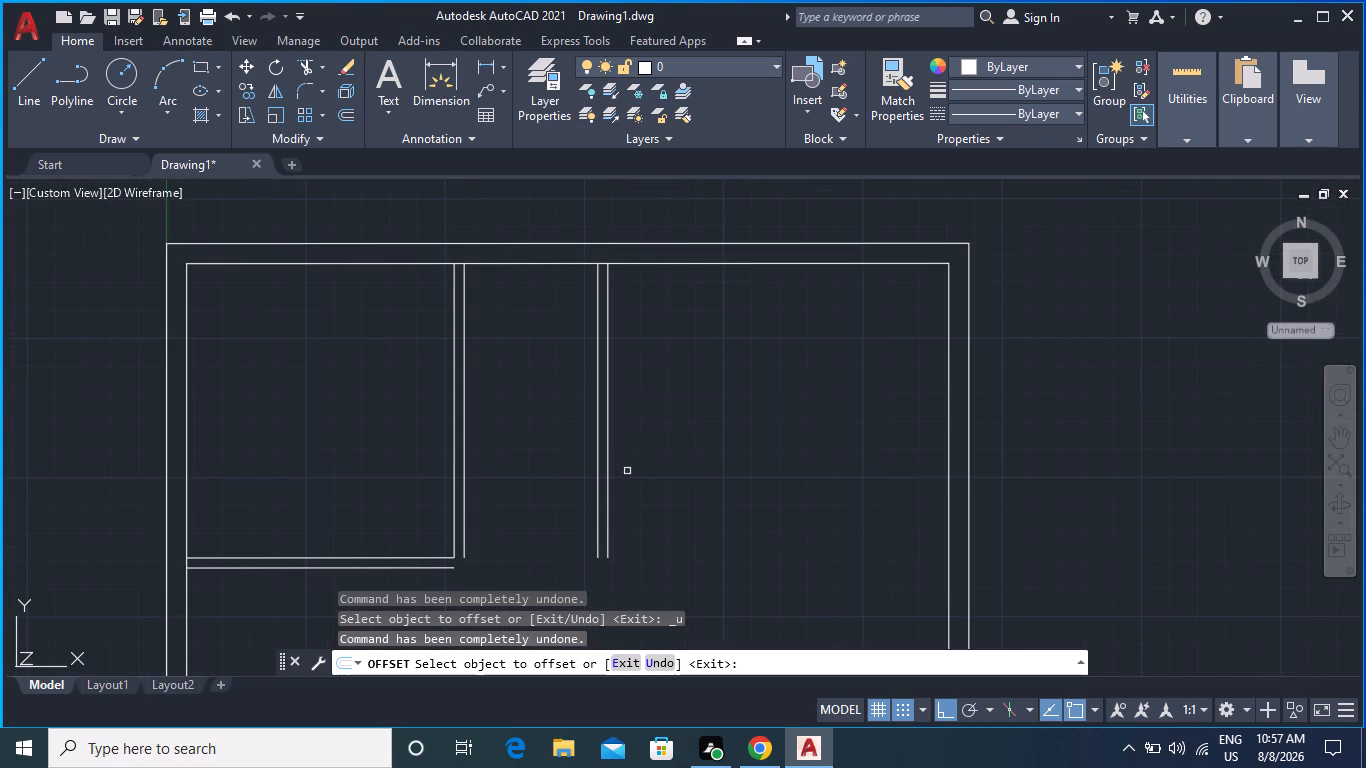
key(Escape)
Offset the right-hand line of the second vertical partition 5' to the right.
key(o)
key(Return)
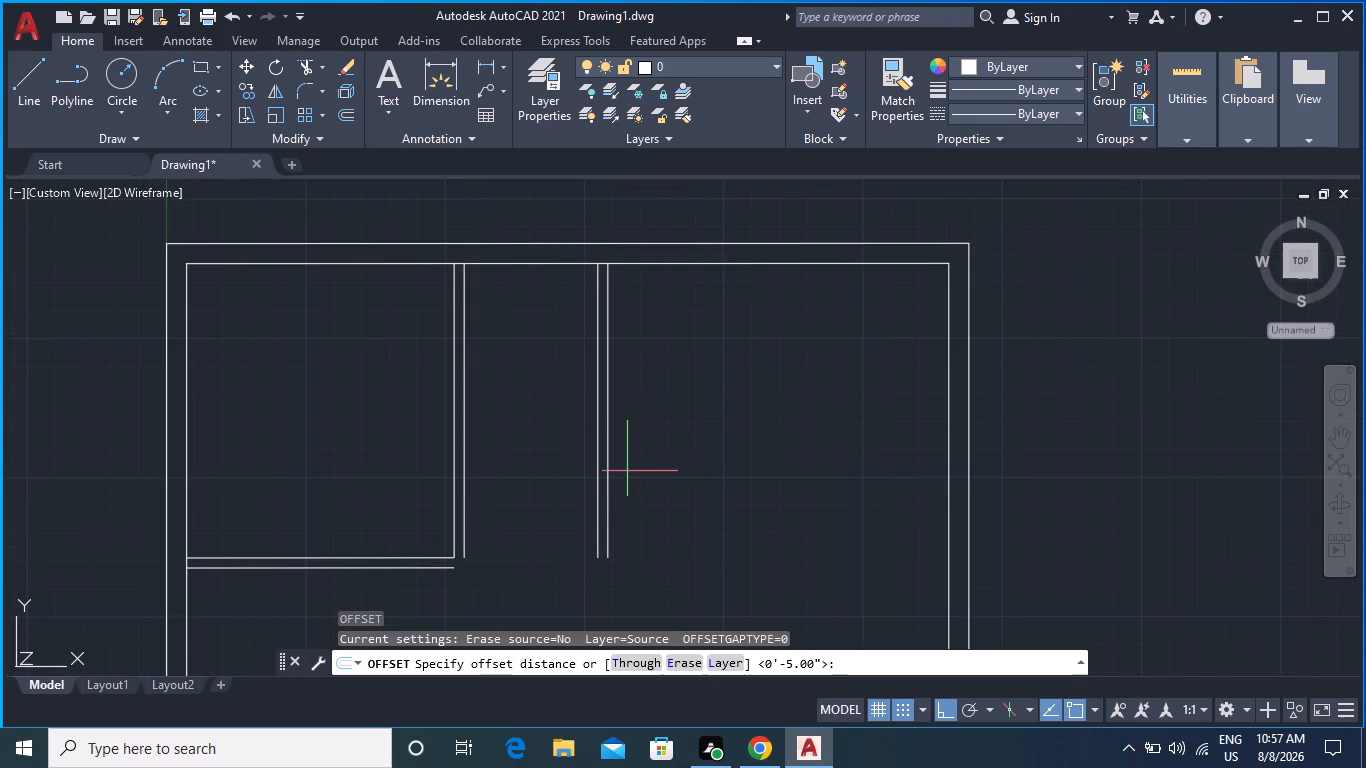
click(606, 477)
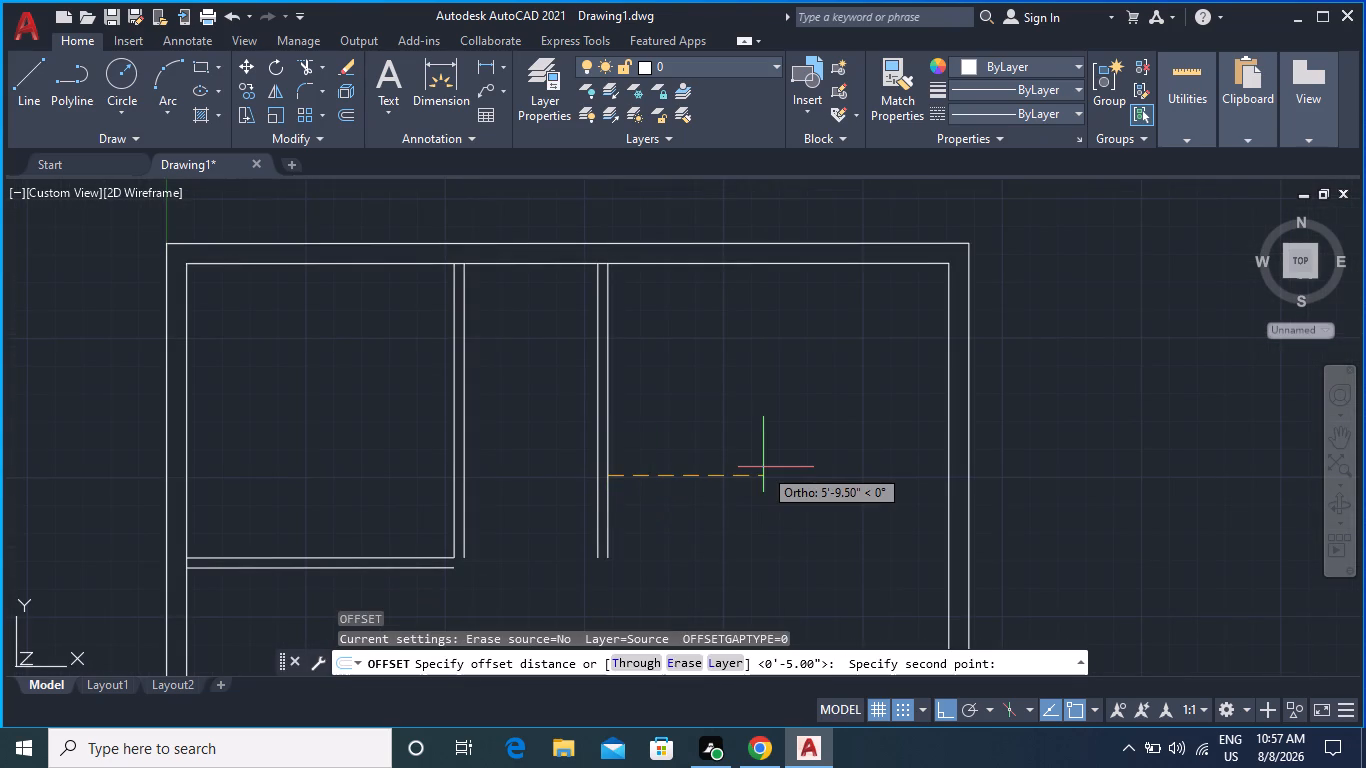
text(5')
key(Return)
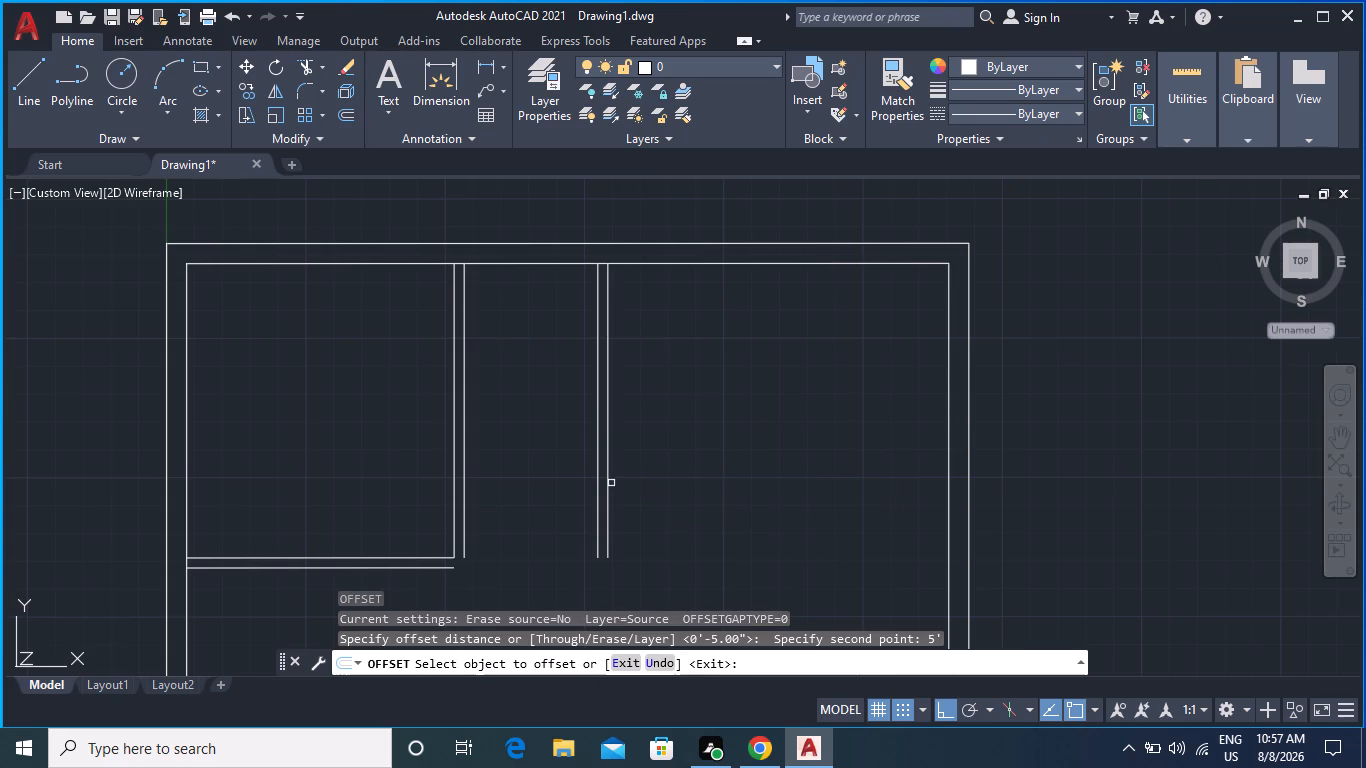
click(609, 491)
click(766, 480)
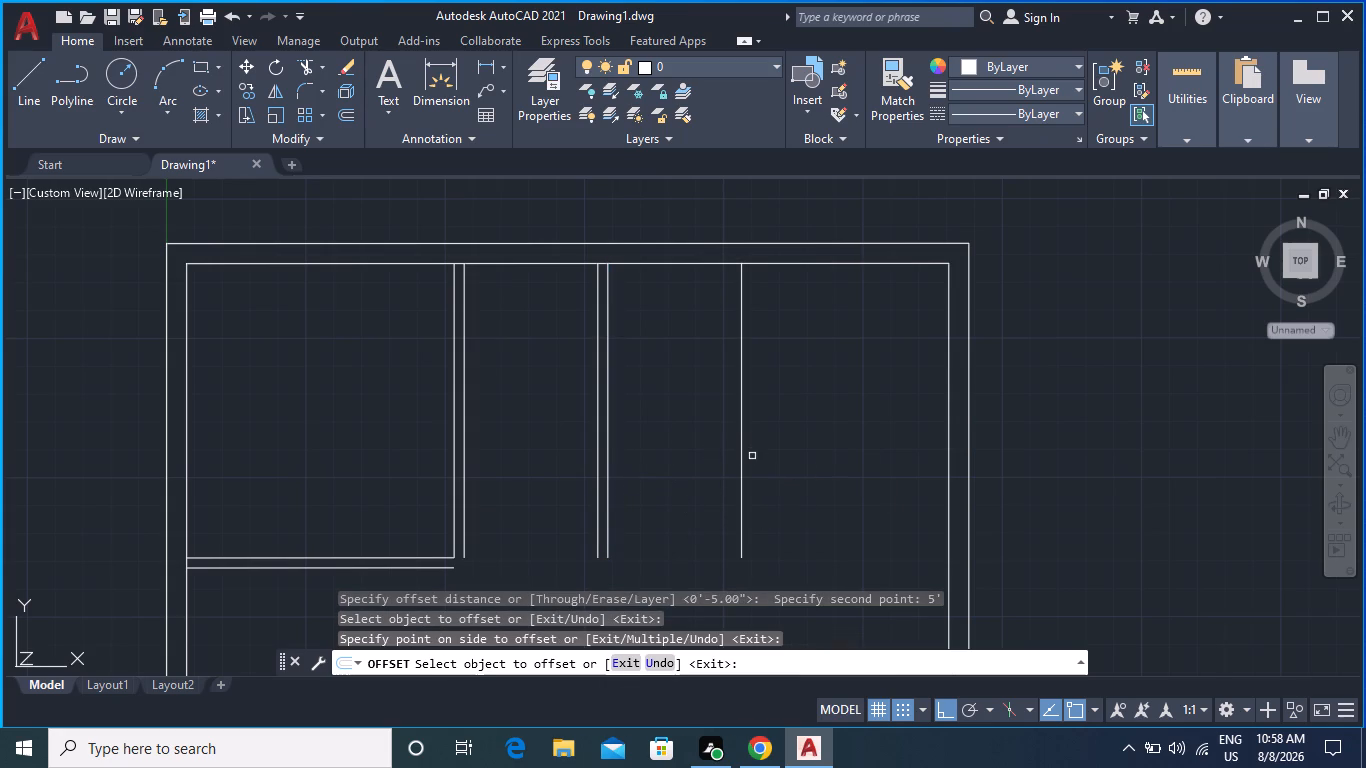
key(Escape)
Offset the new vertical line 4.5" to the right to form the third vertical partition.
key(o)
key(Return)
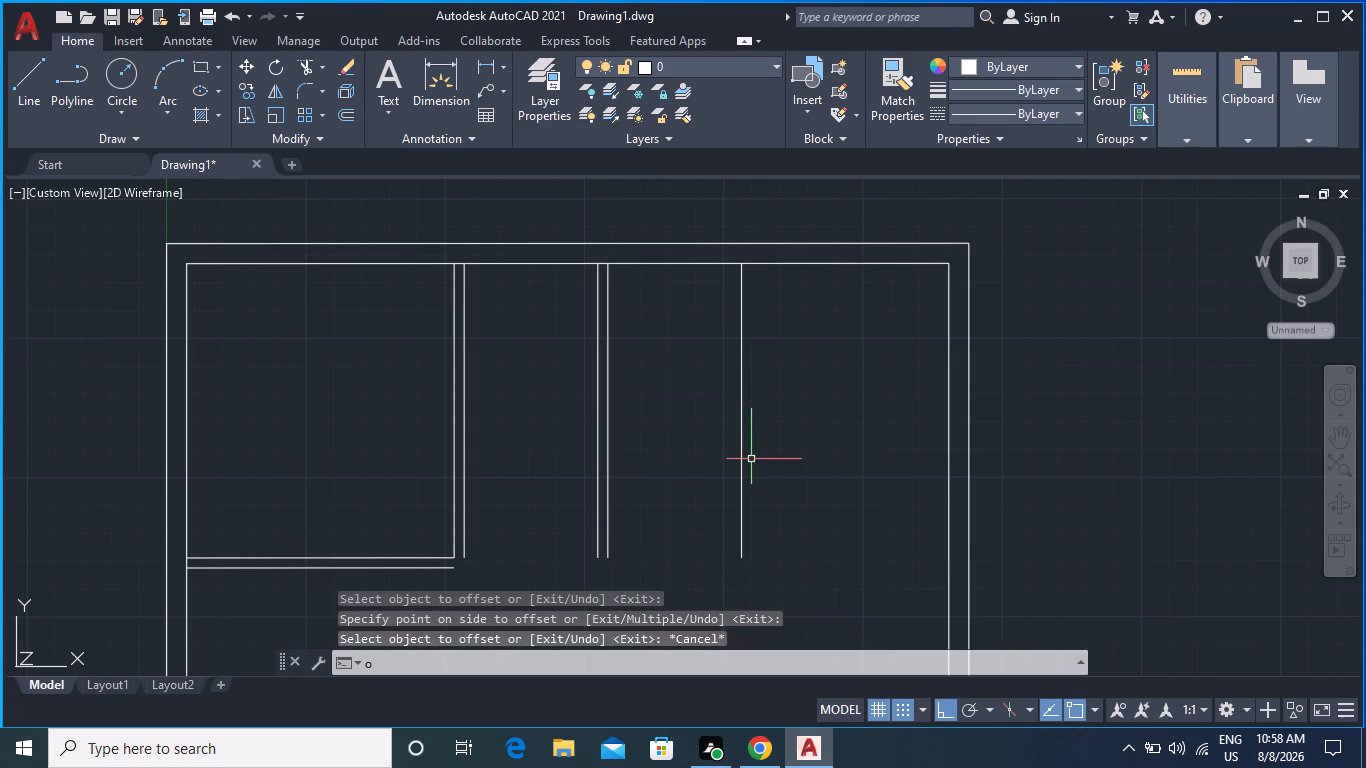
click(740, 483)
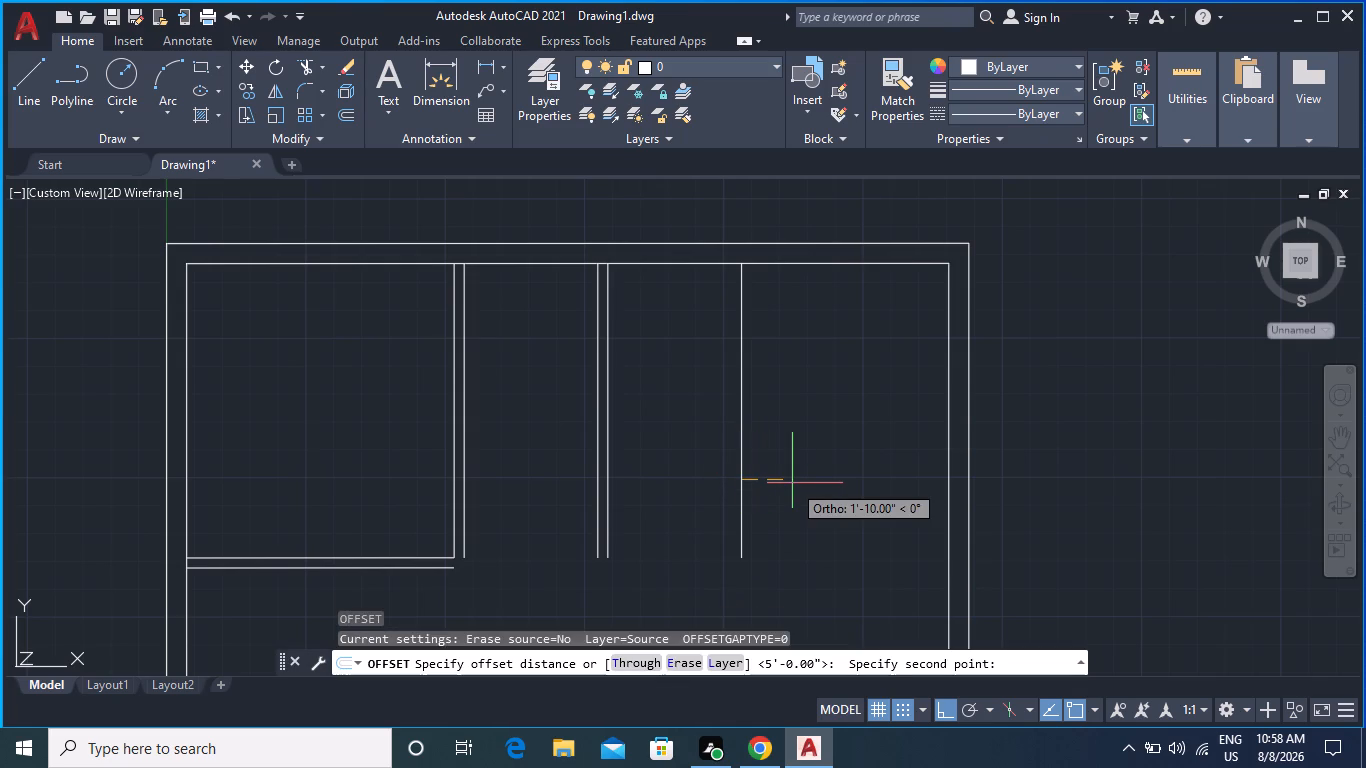
text(4.5")
key(Return)
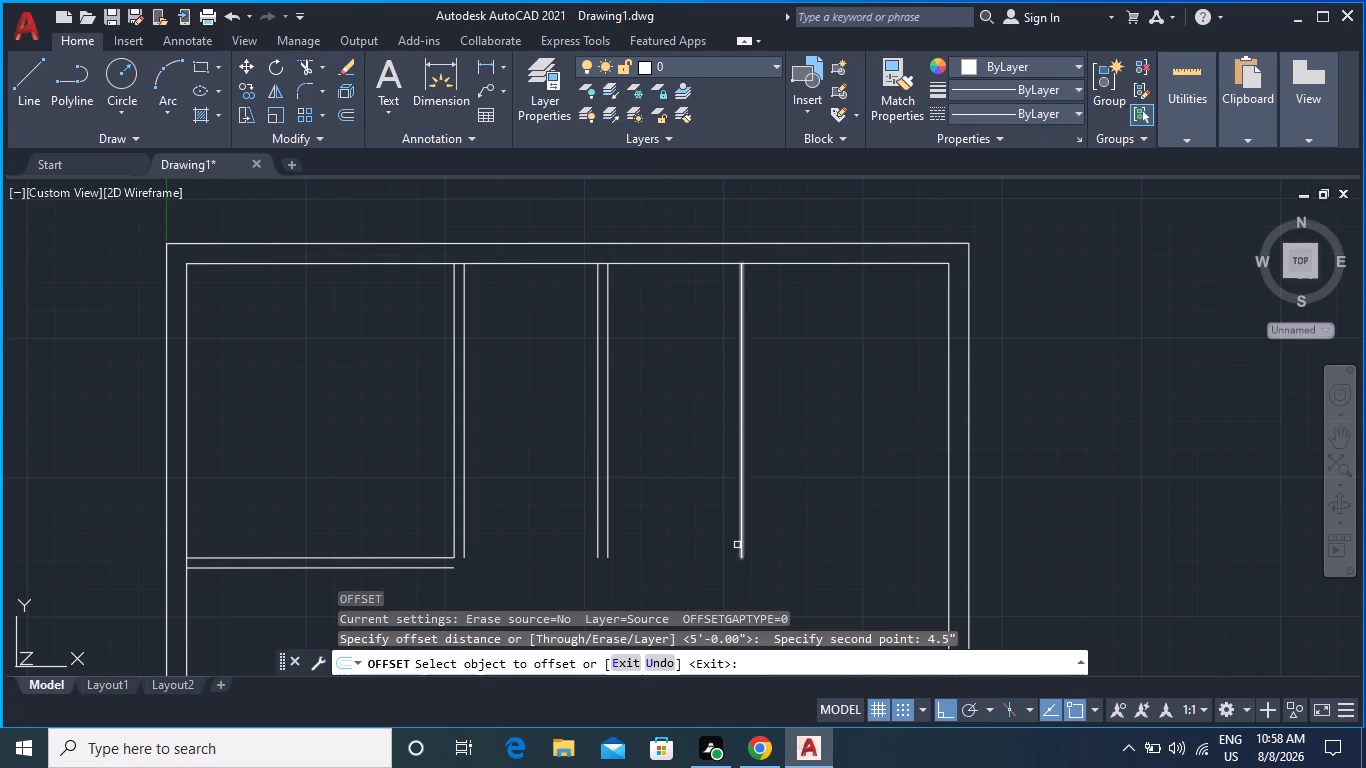
click(744, 544)
click(782, 543)
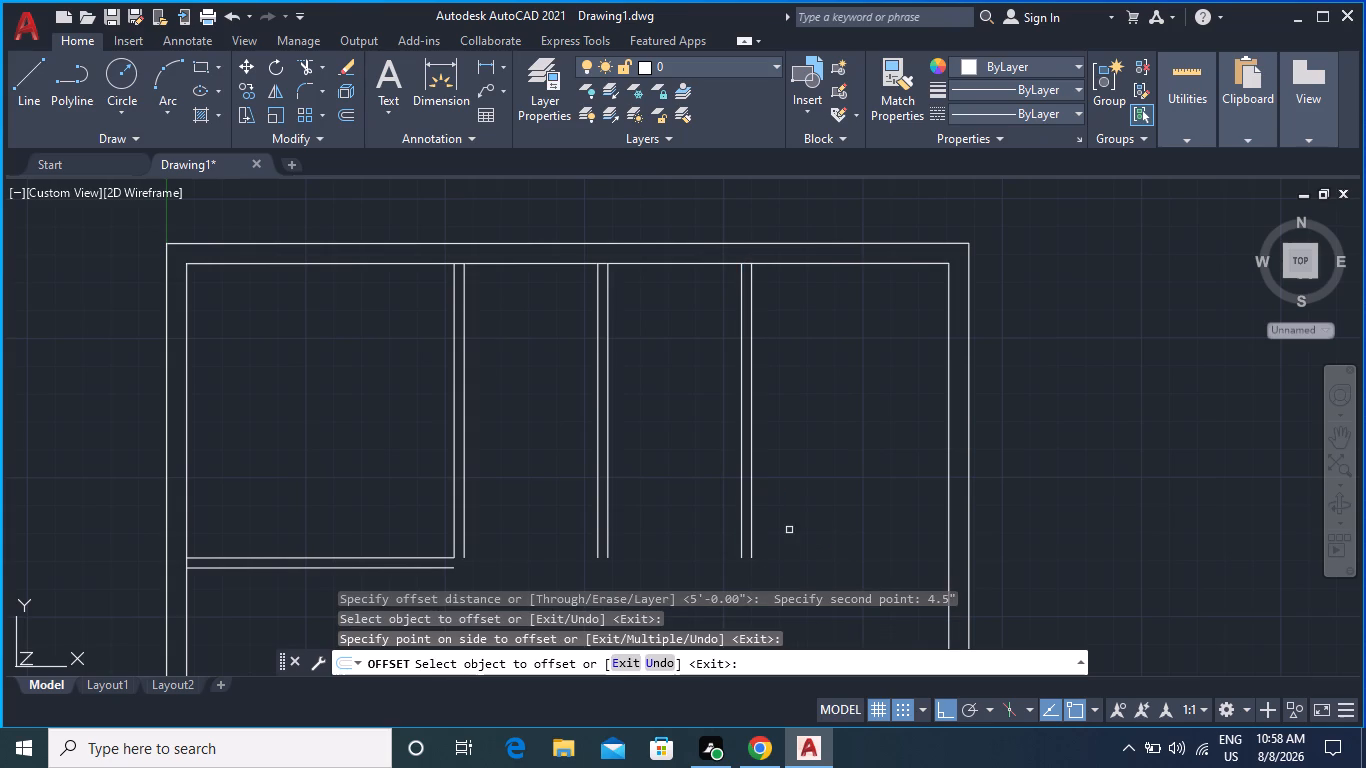
key(space)
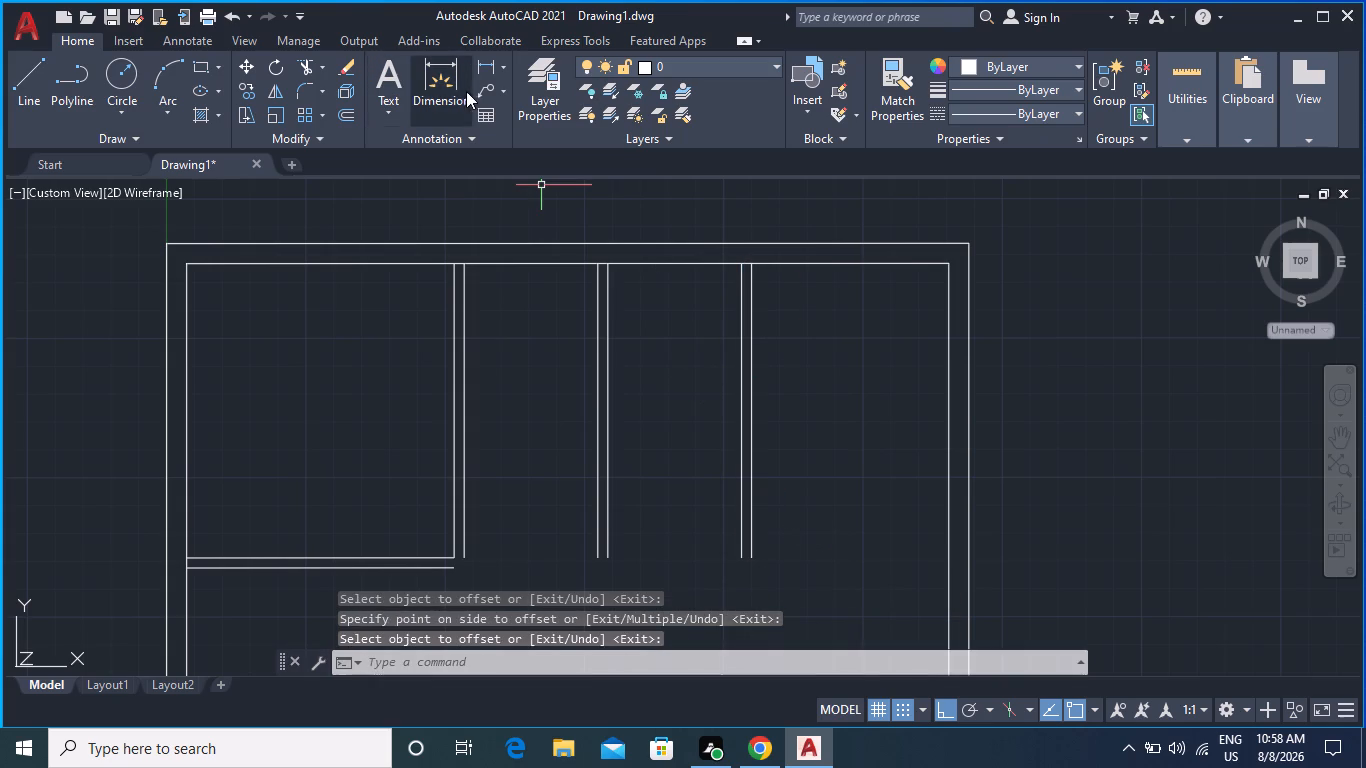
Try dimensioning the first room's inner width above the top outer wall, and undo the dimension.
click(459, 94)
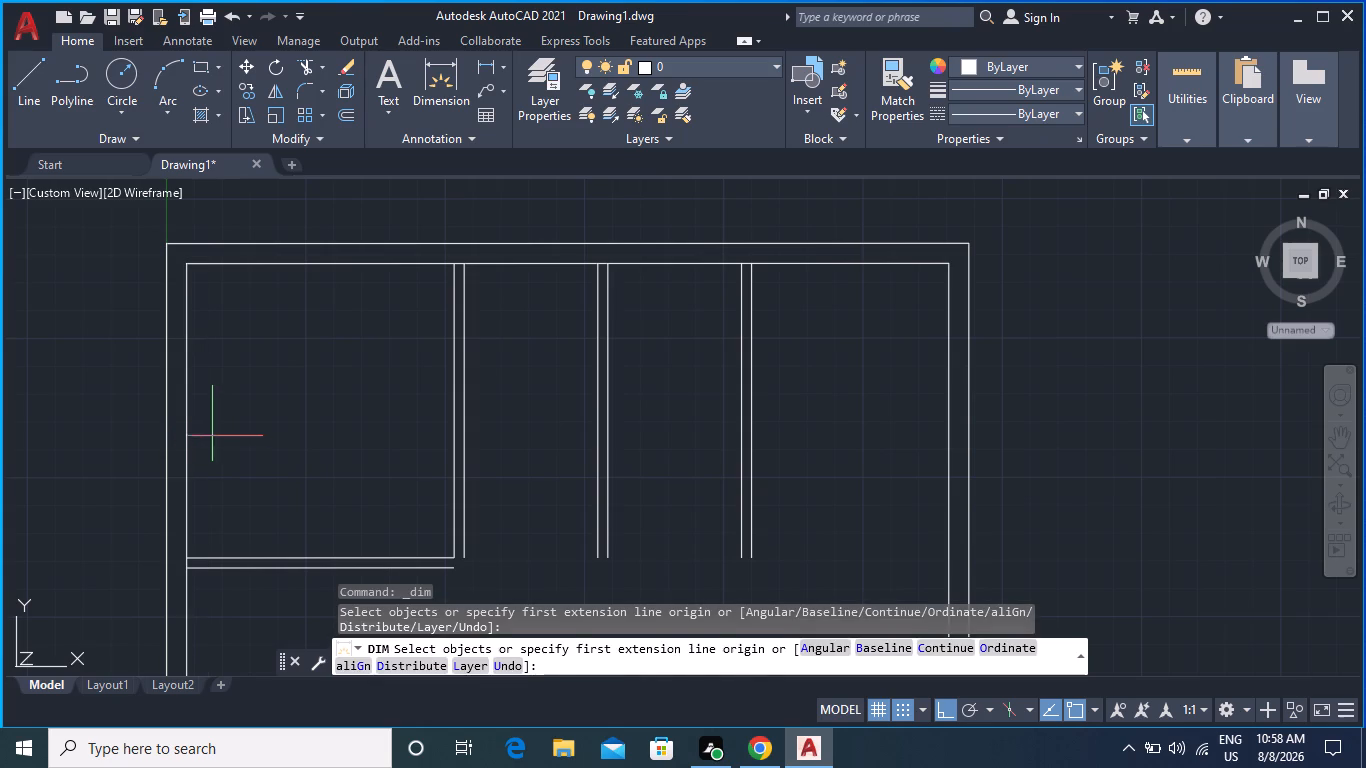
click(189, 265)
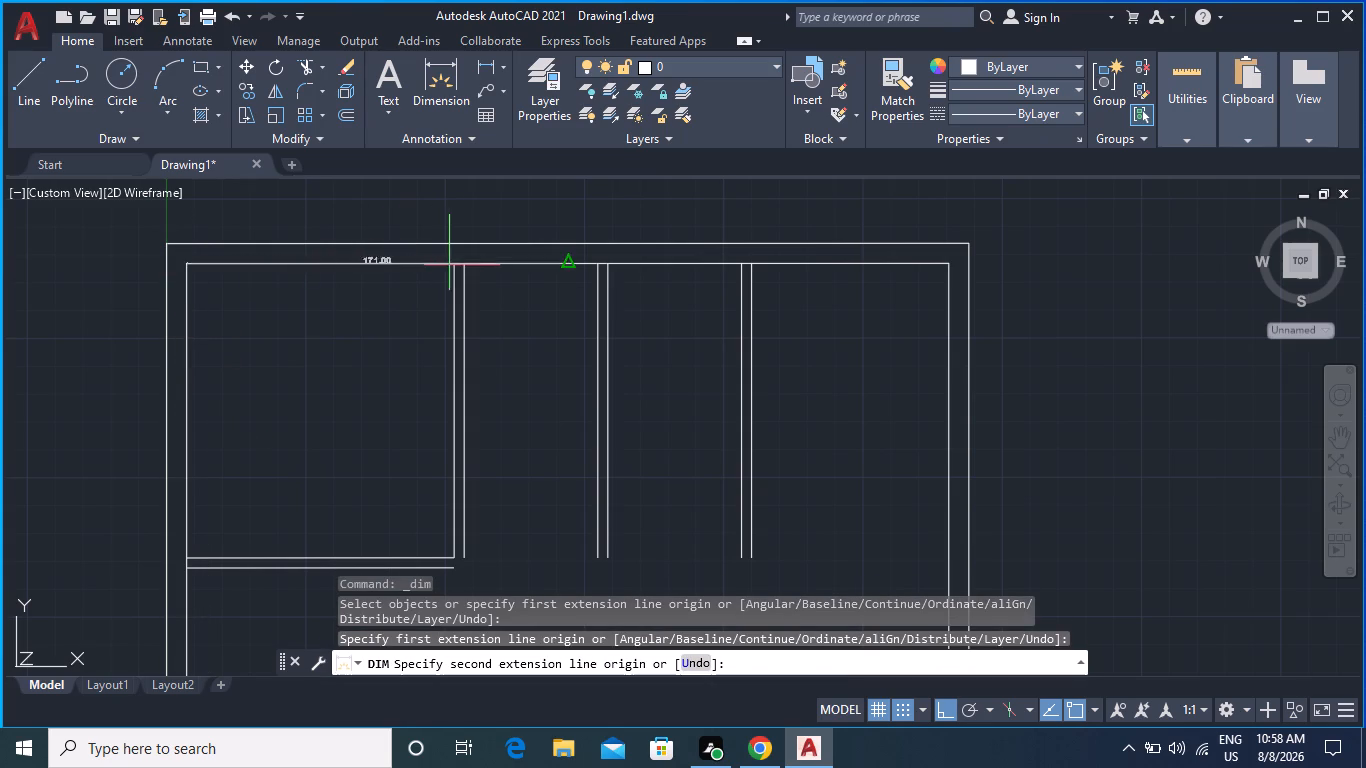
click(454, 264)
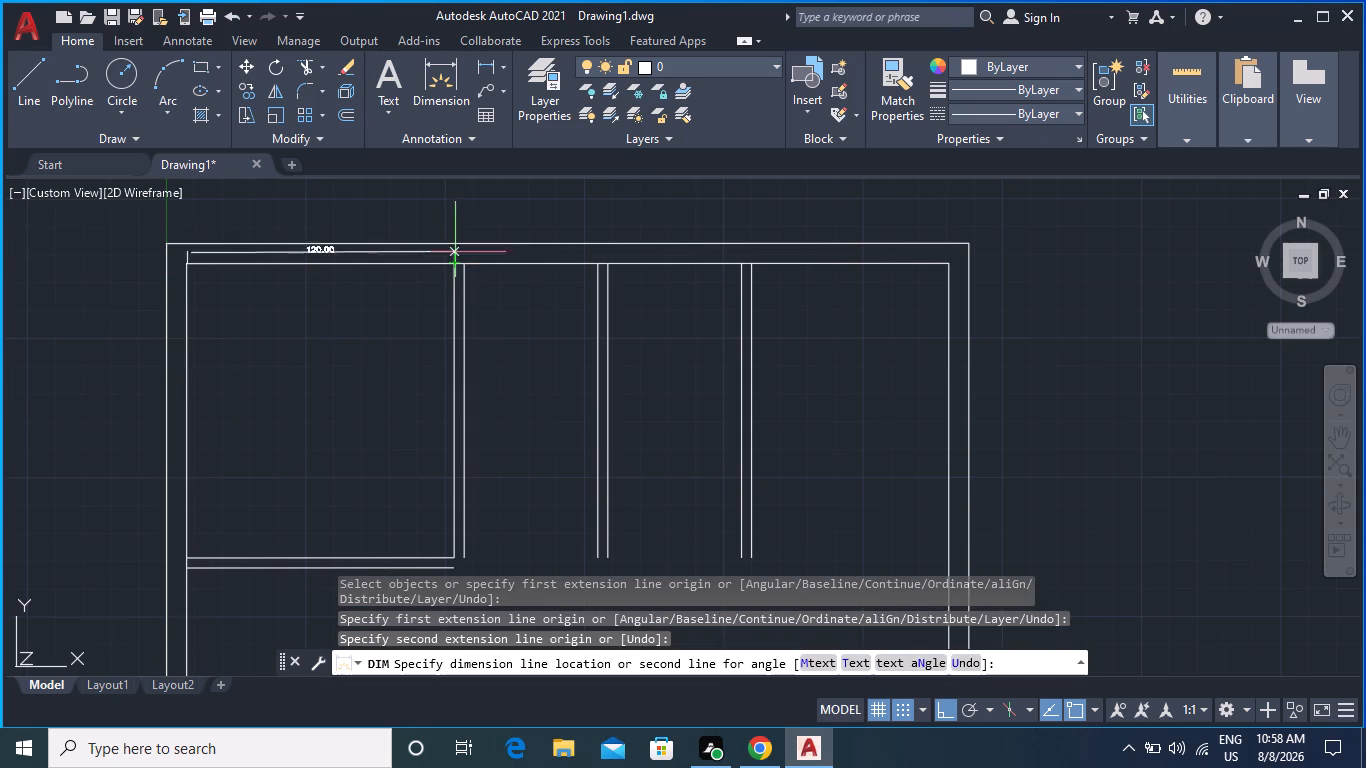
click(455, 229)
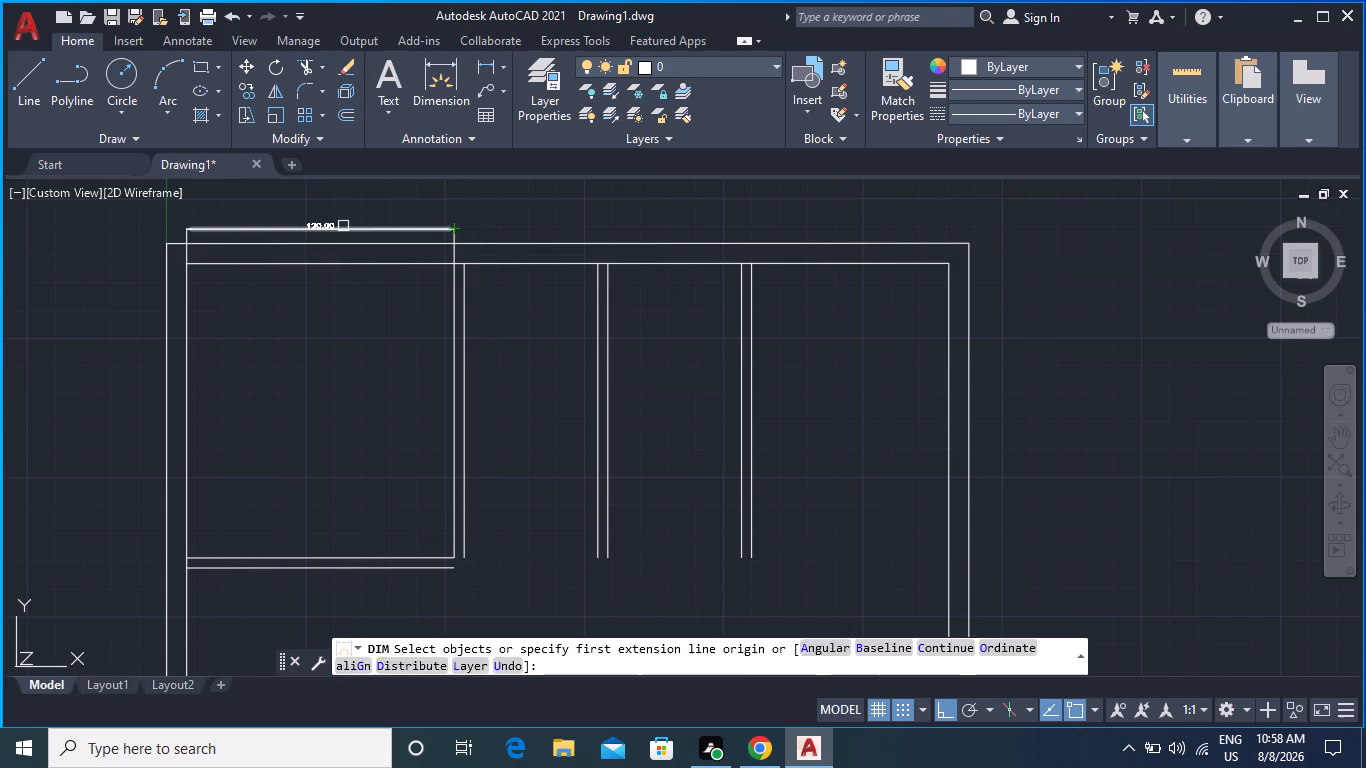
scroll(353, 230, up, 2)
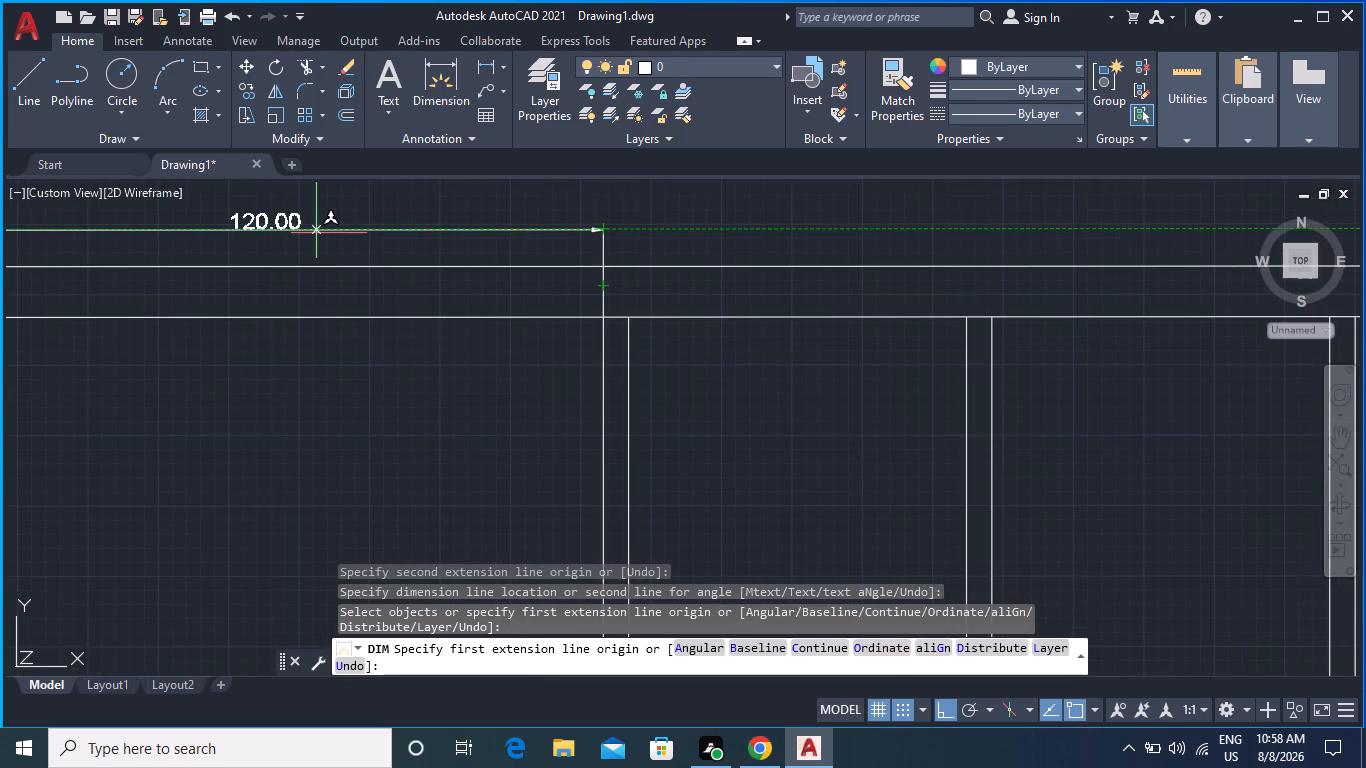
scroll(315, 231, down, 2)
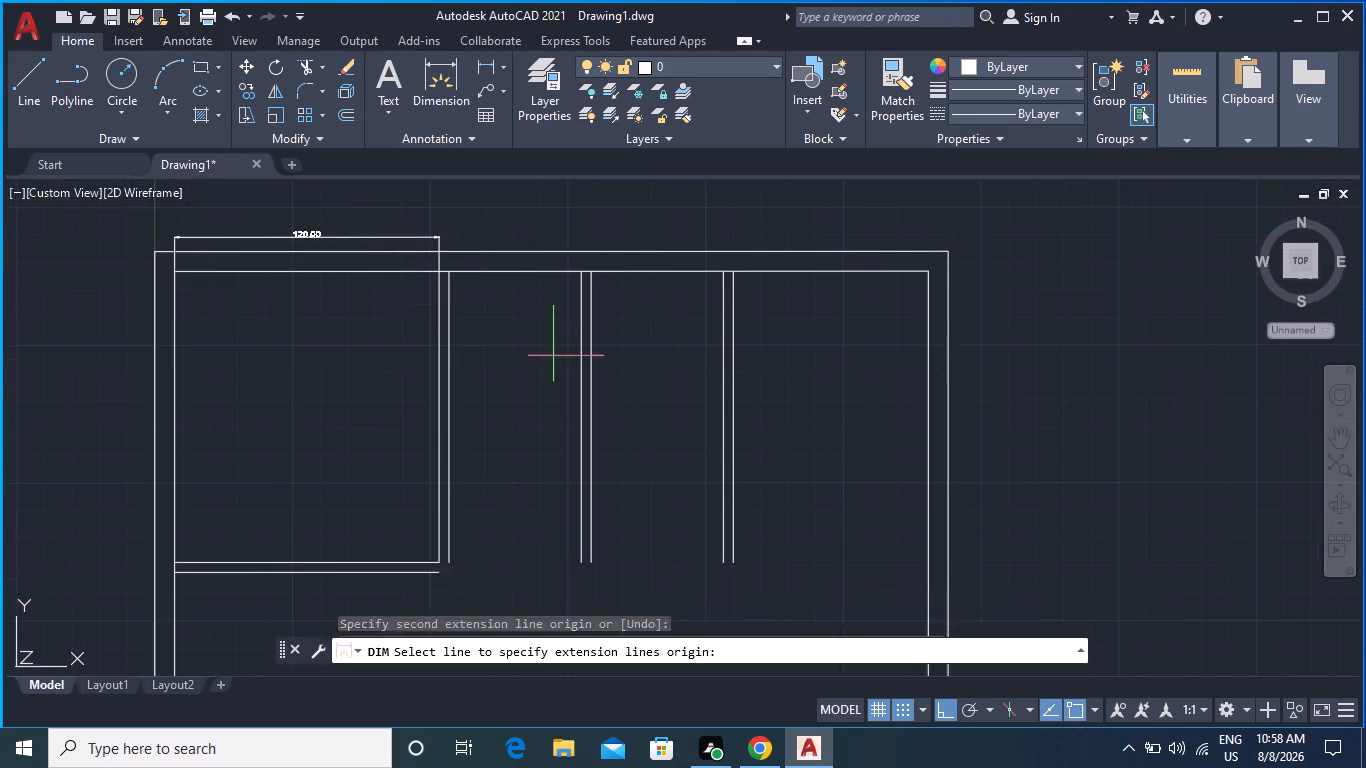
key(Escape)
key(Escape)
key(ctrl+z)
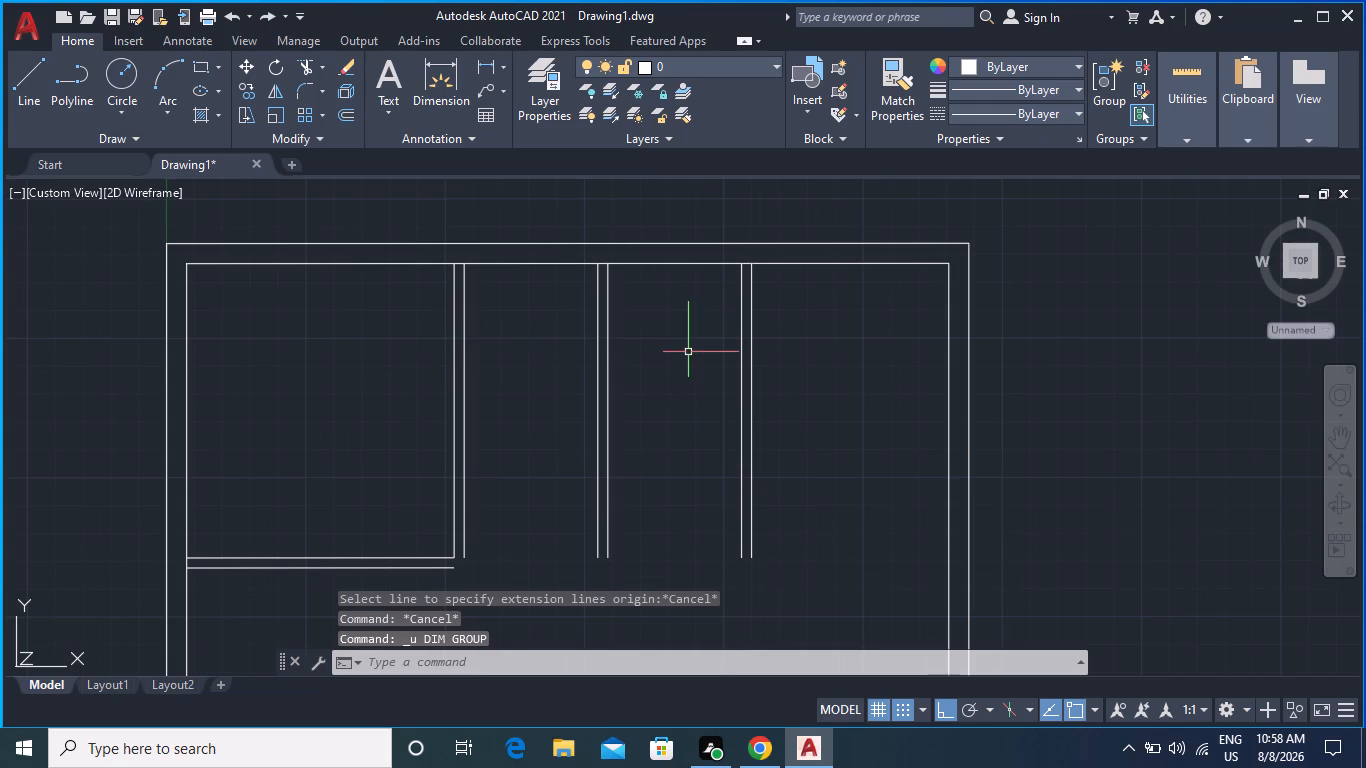
Modify the Standard dimension style to Engineering units with 0'-0.0" precision, and set it as the current style.
key(Escape)
key(d)
key(Return)
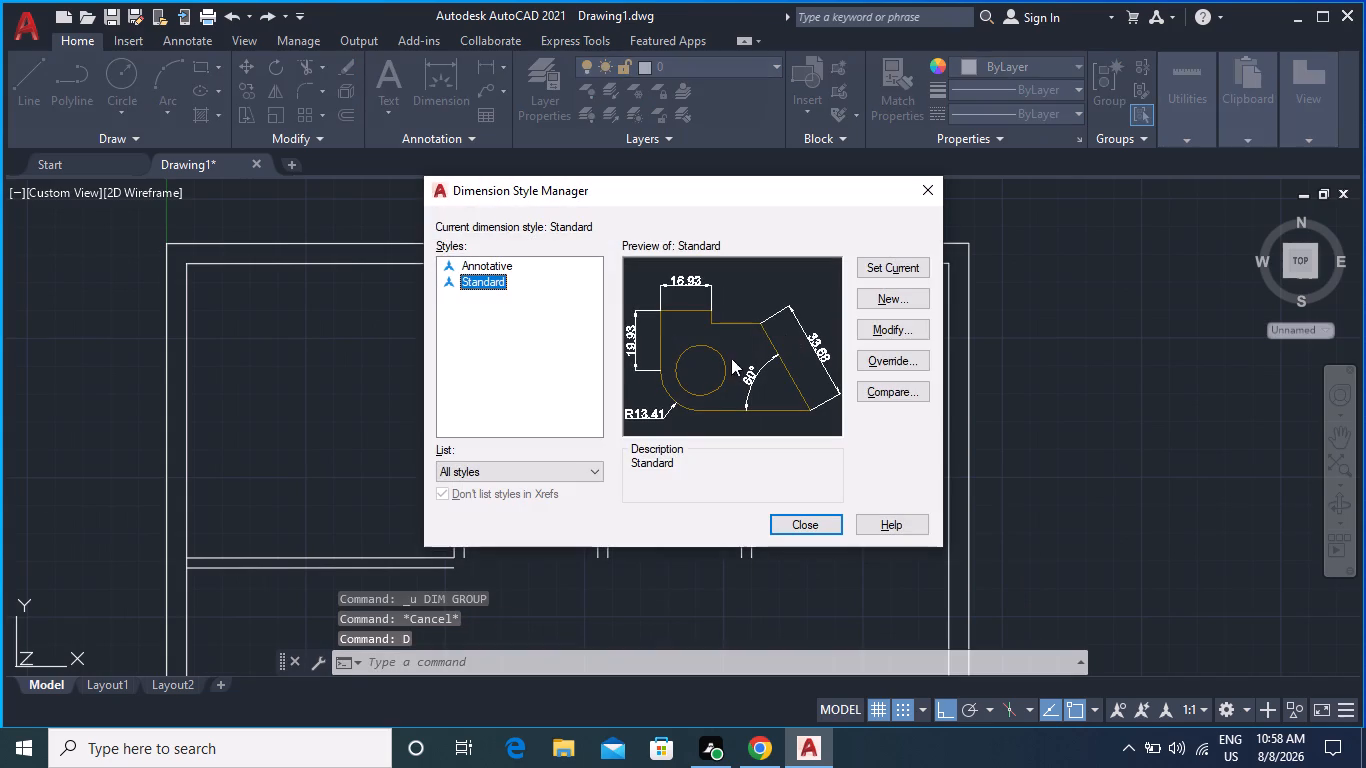
click(886, 327)
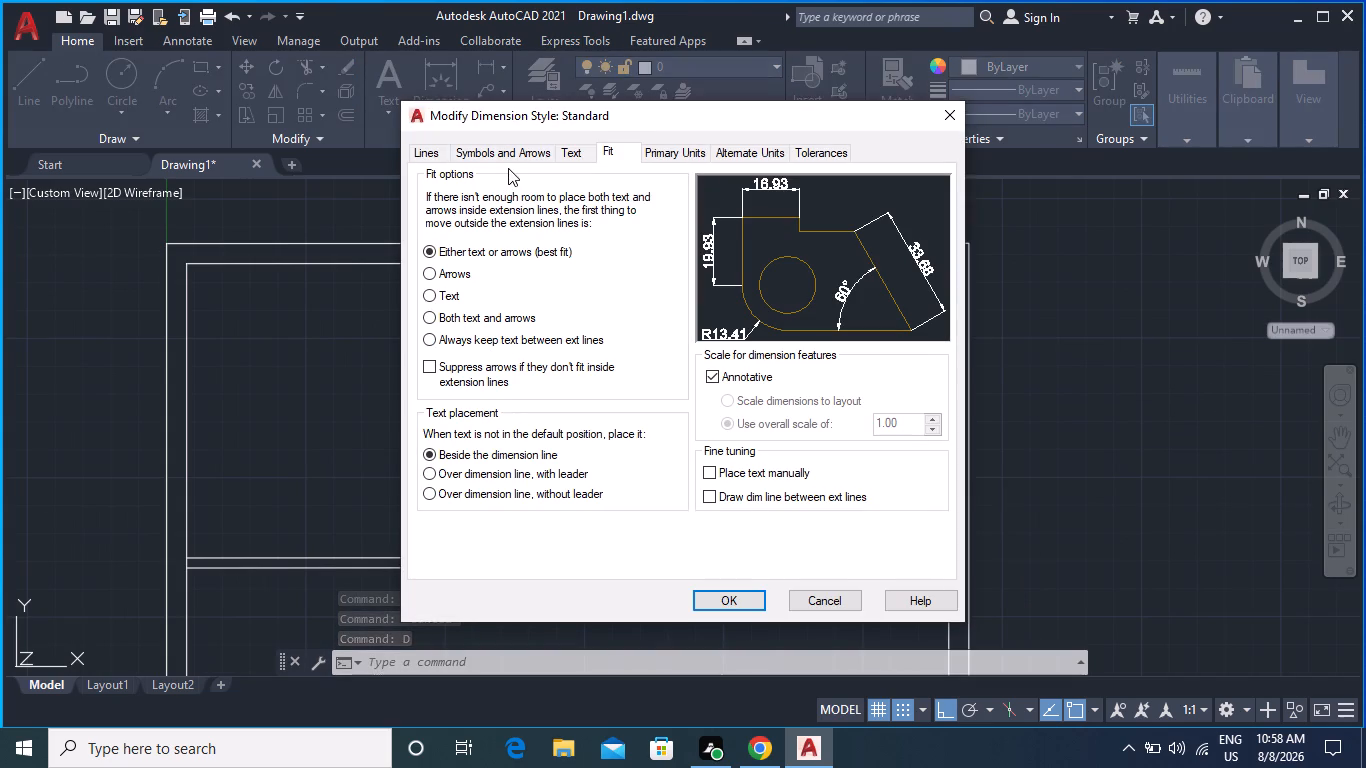
click(583, 153)
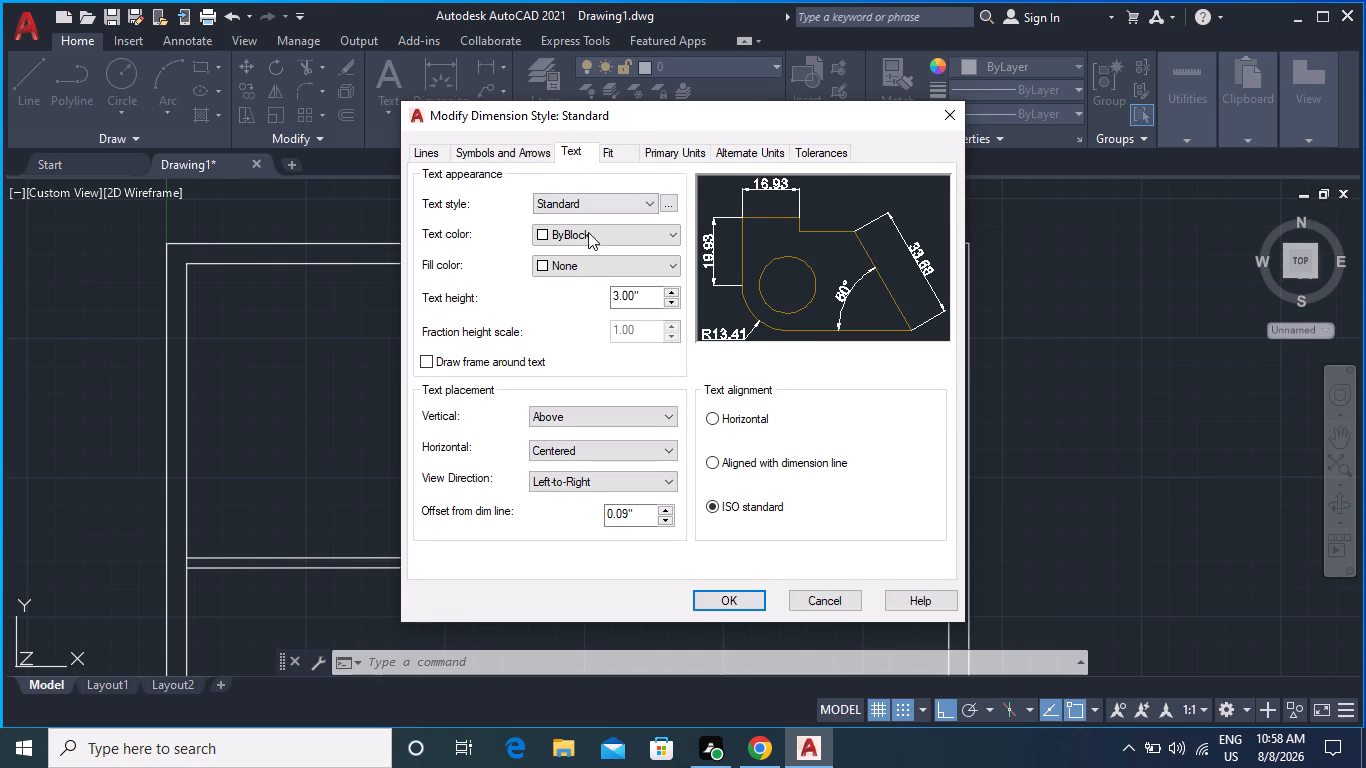
click(614, 153)
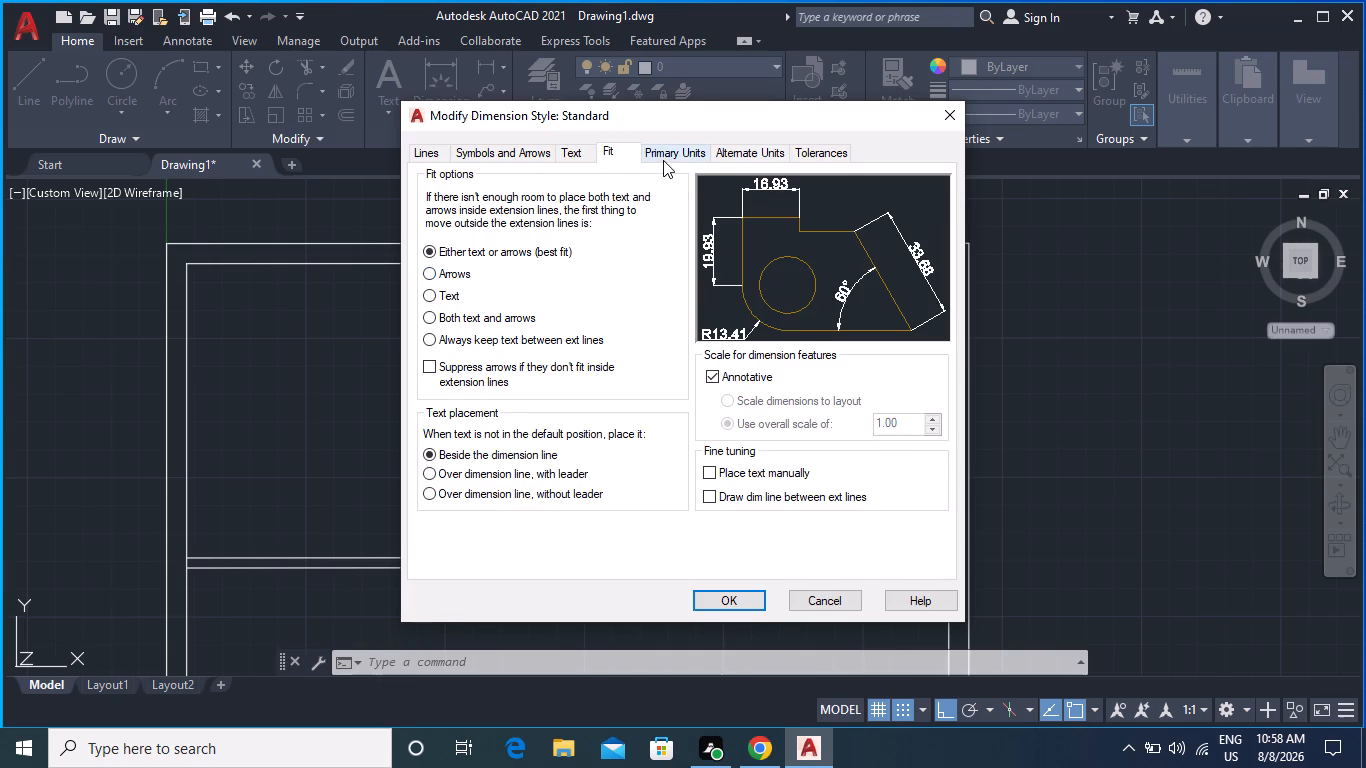
click(663, 160)
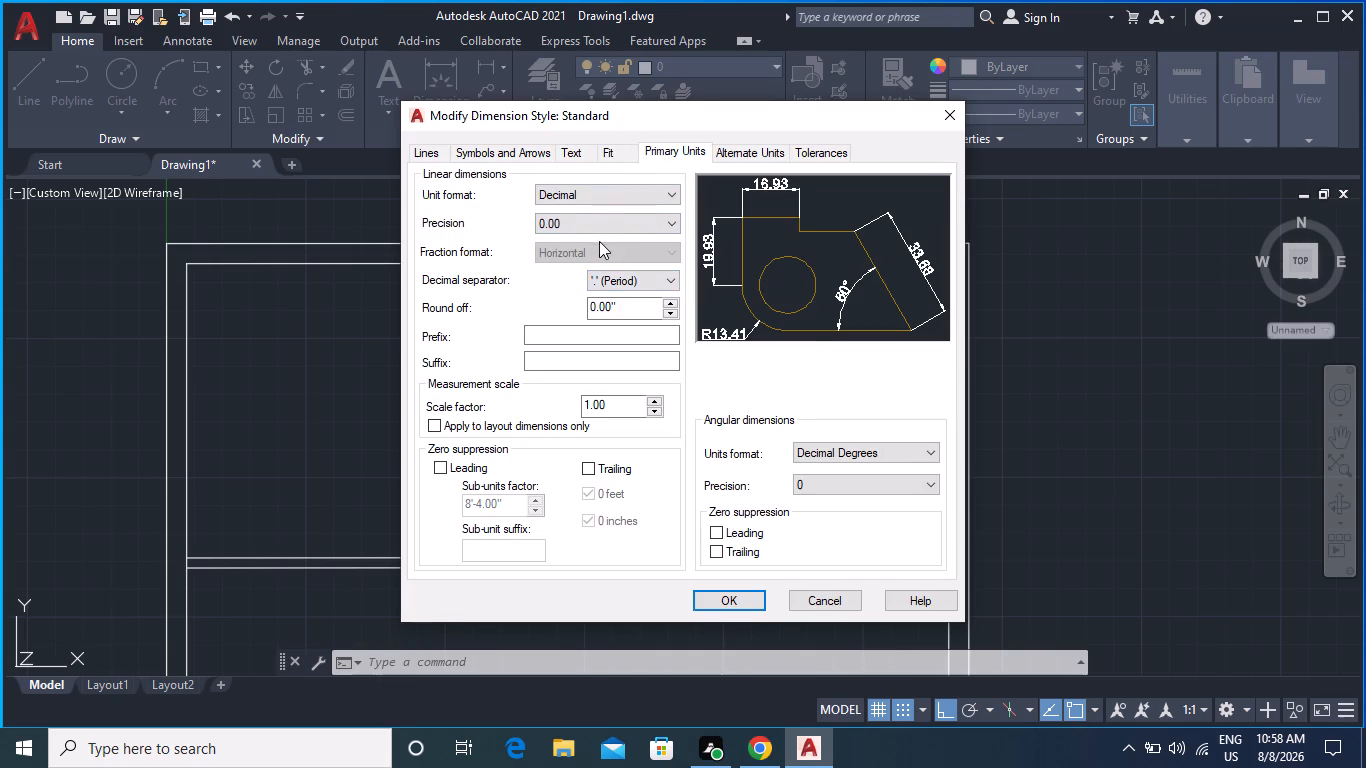
click(592, 190)
click(576, 242)
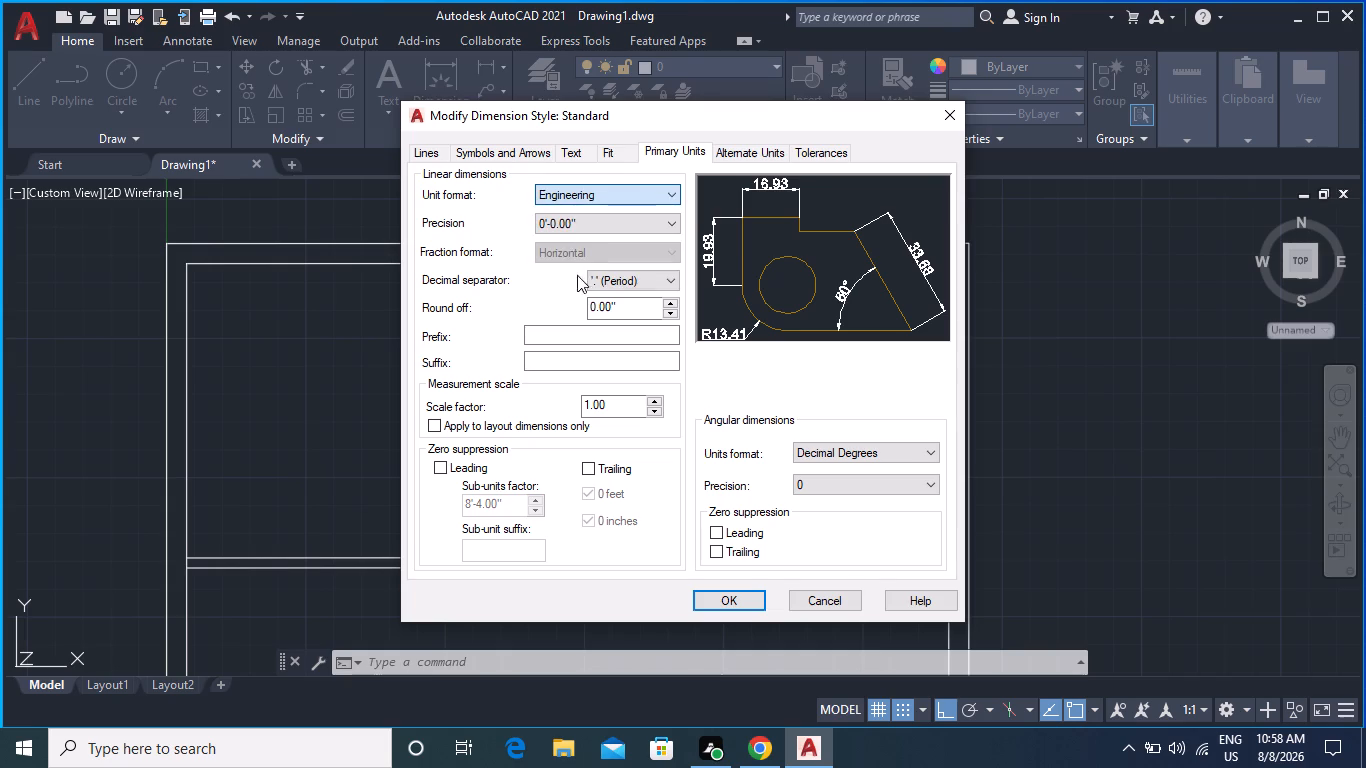
click(570, 223)
click(562, 249)
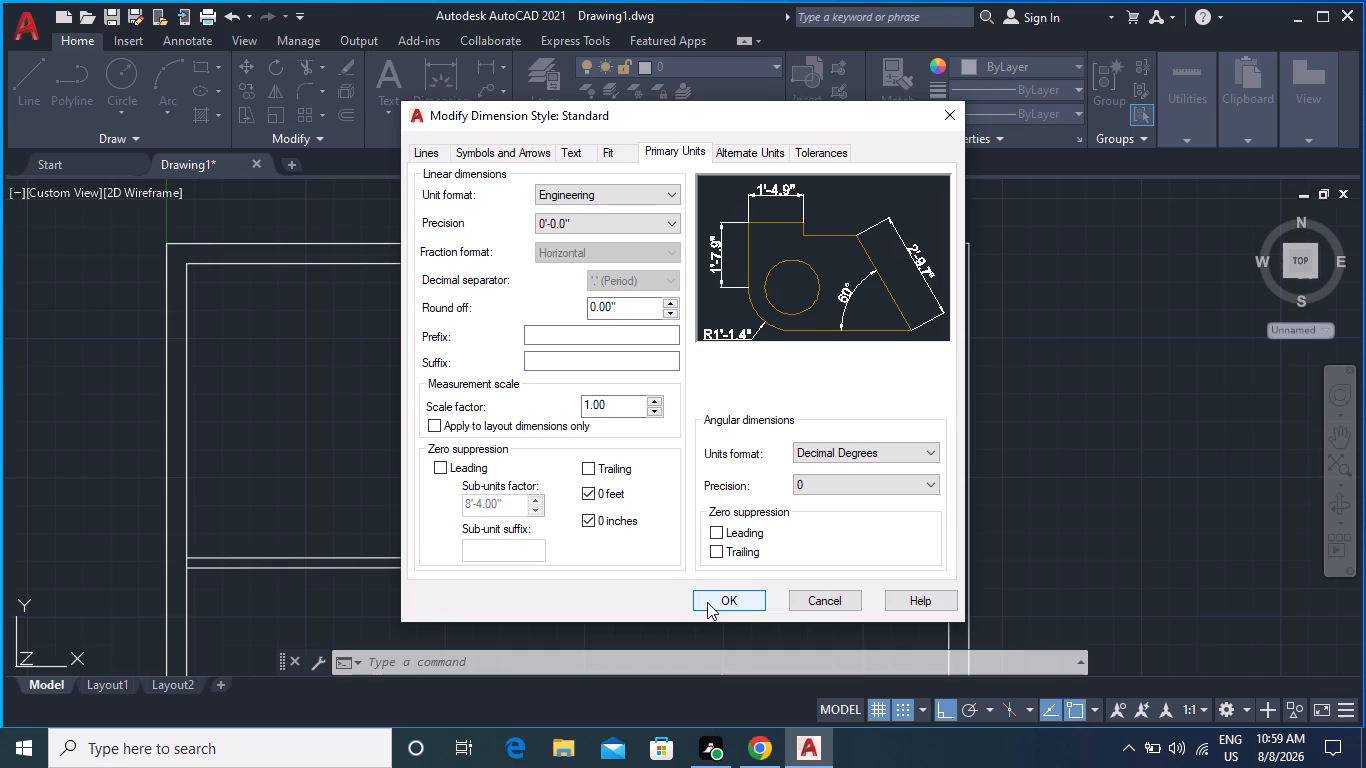
click(565, 148)
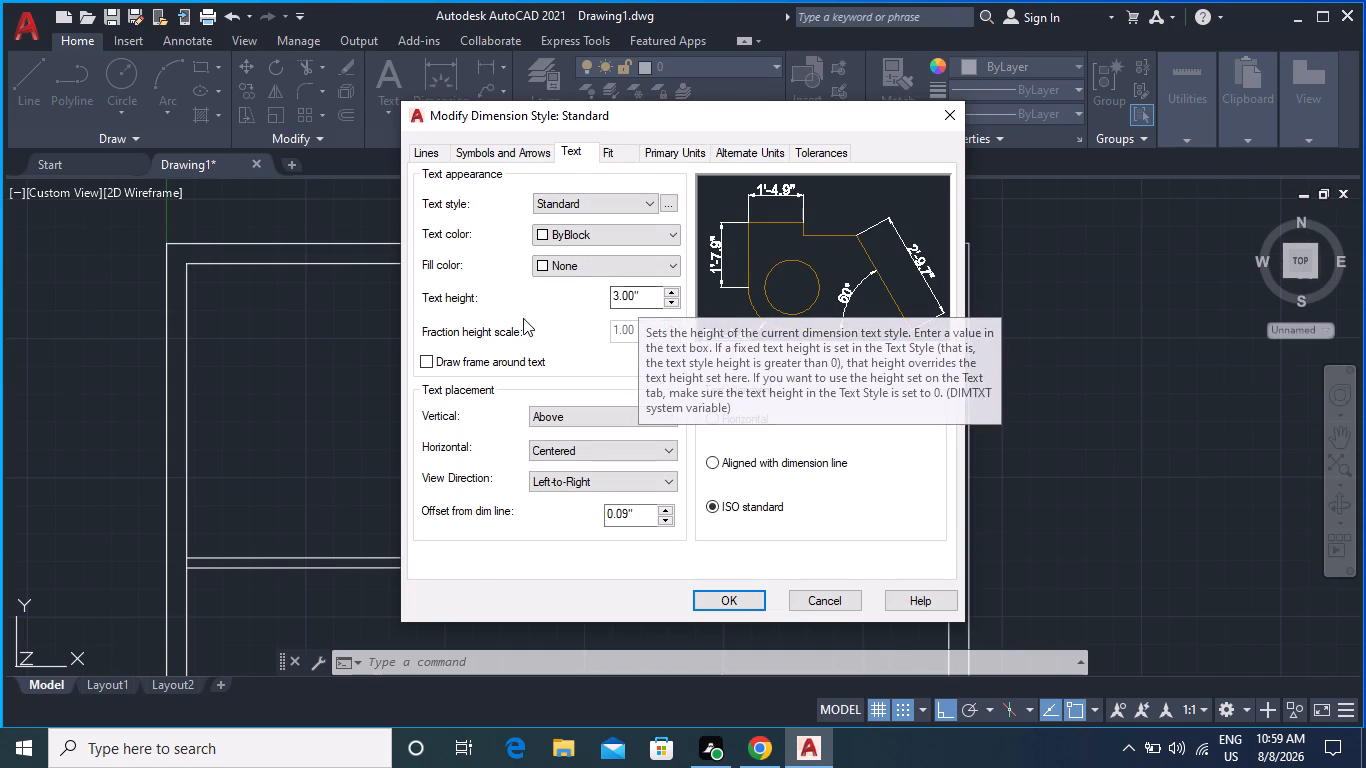
click(517, 150)
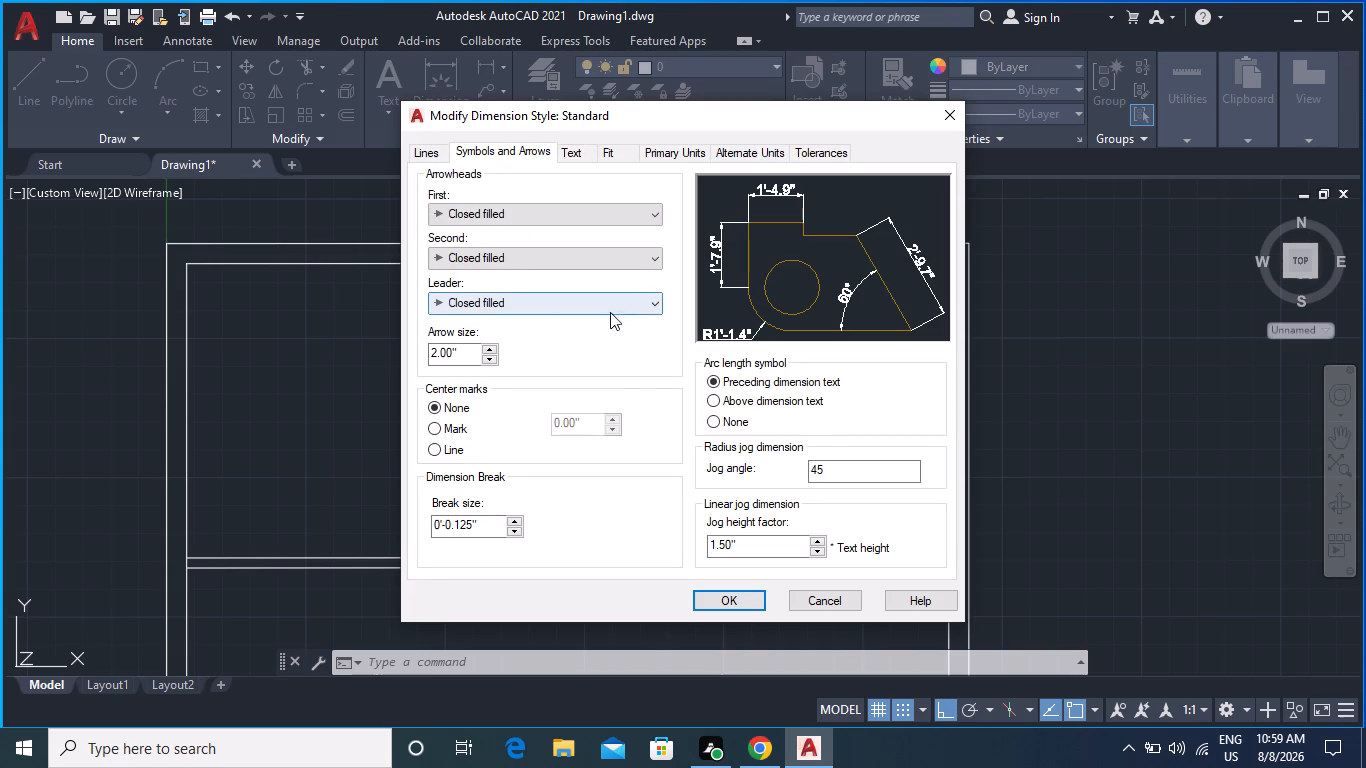
click(708, 599)
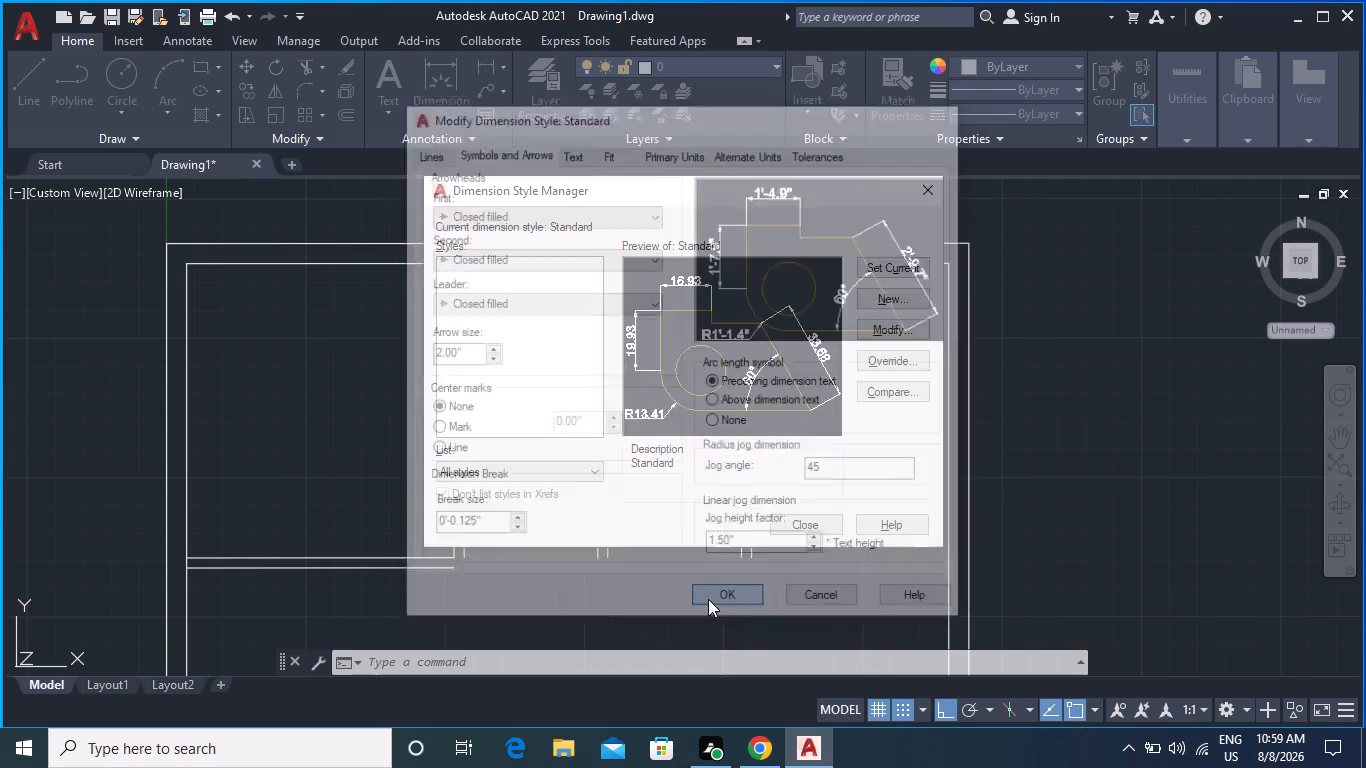
click(869, 265)
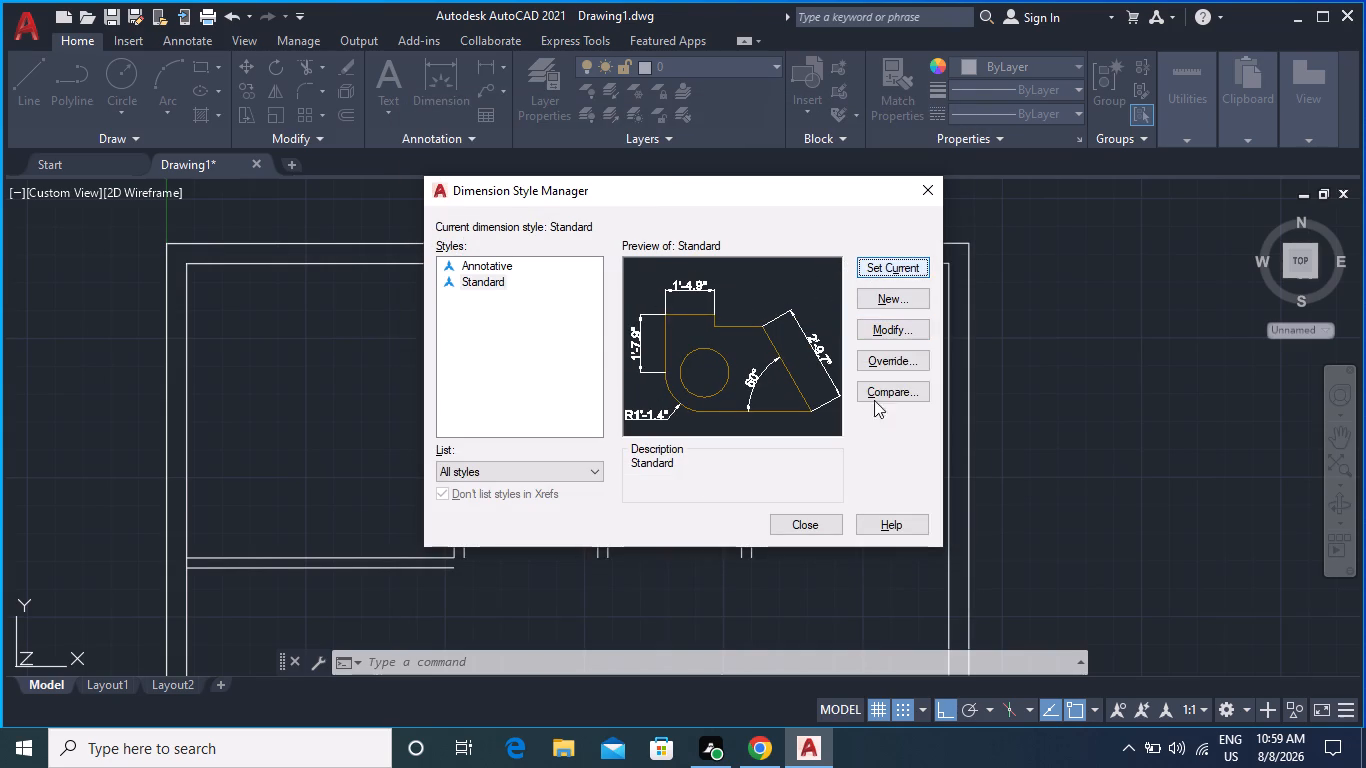
click(808, 524)
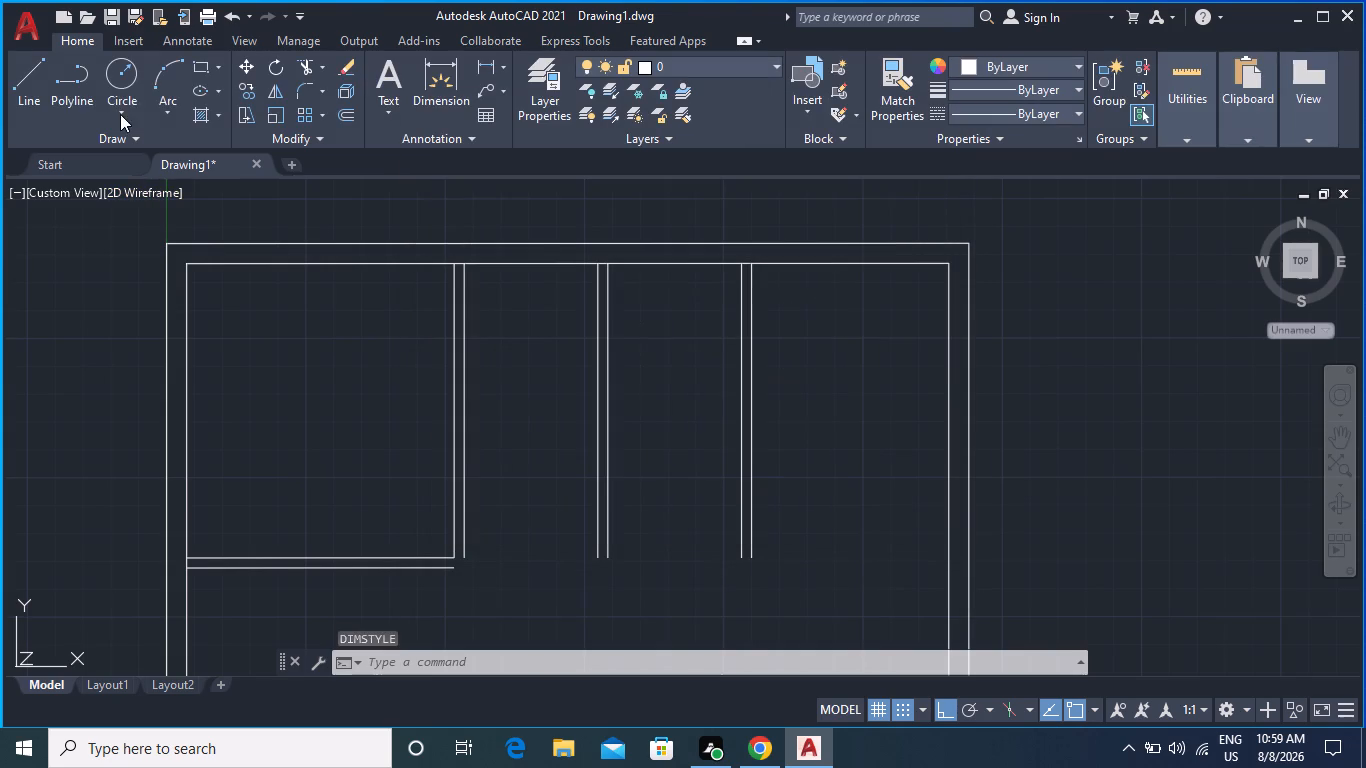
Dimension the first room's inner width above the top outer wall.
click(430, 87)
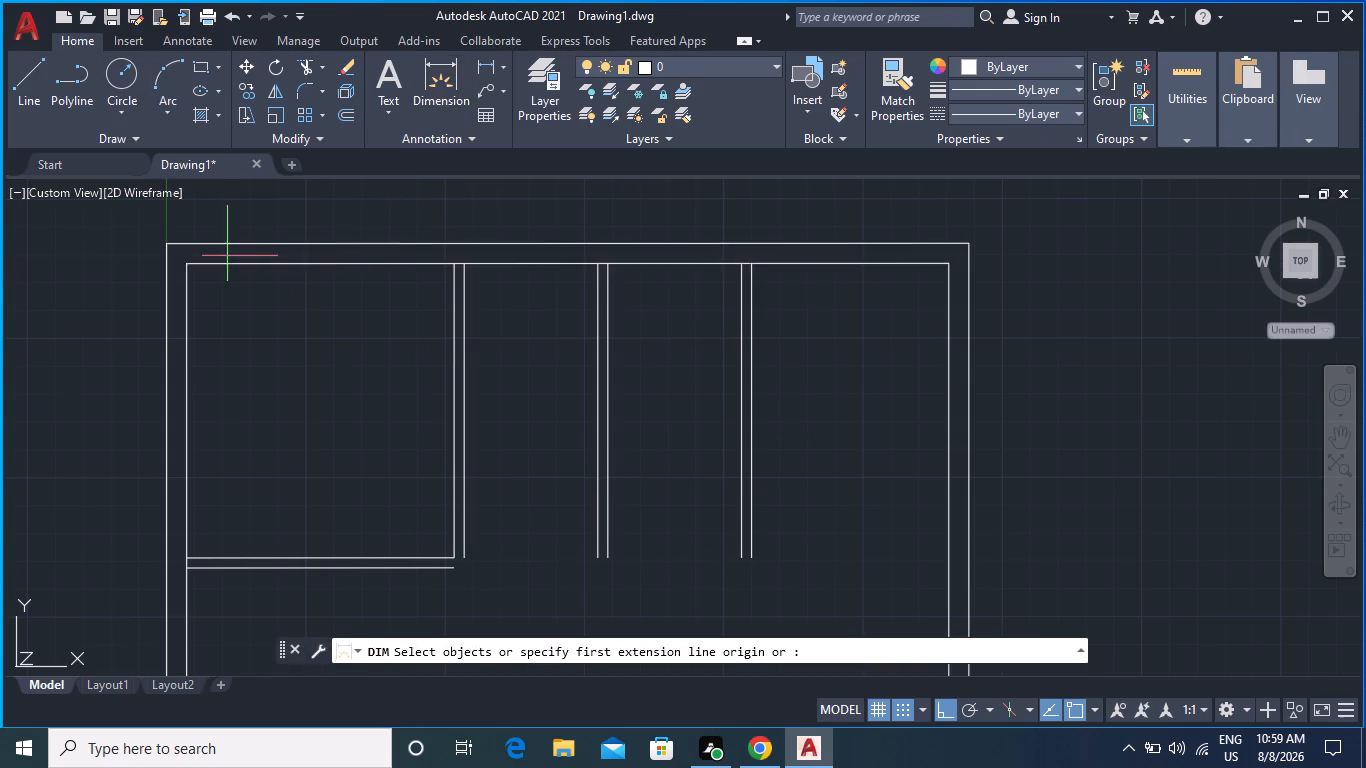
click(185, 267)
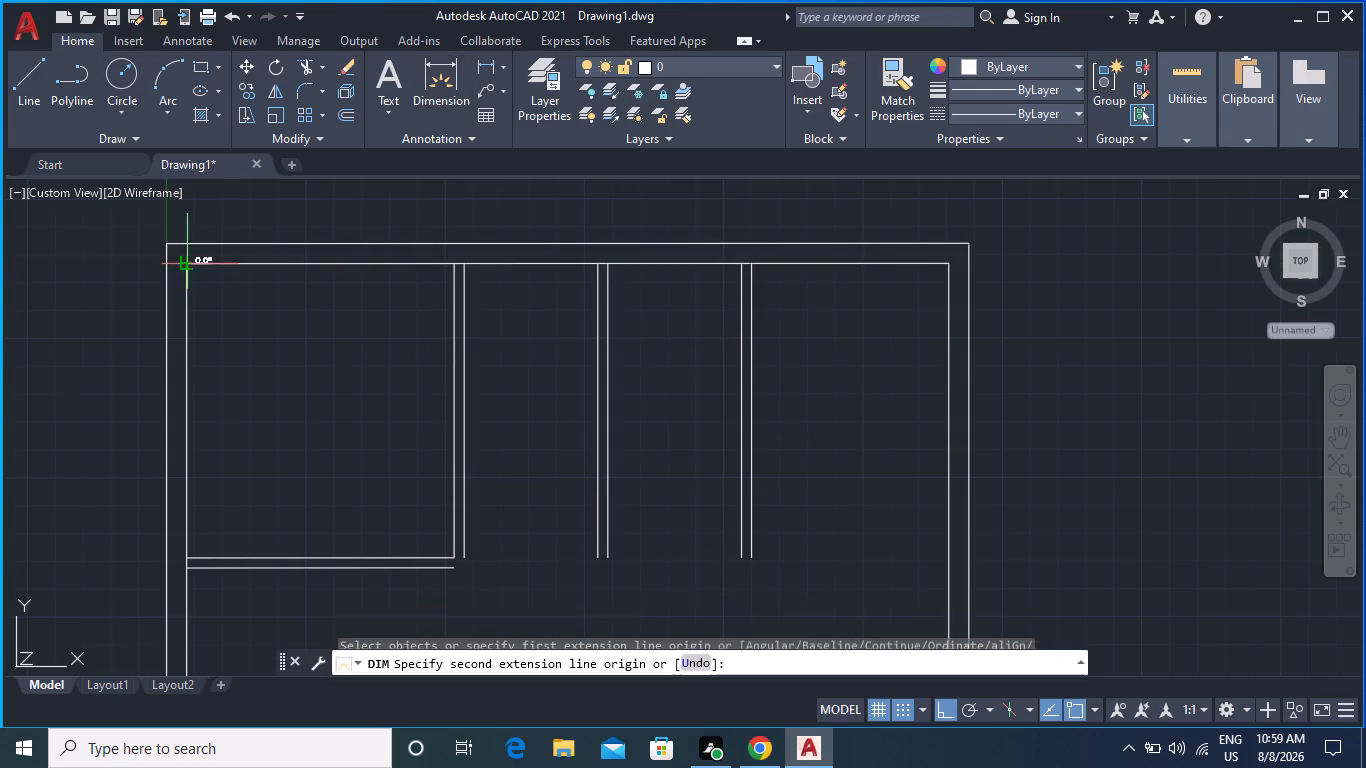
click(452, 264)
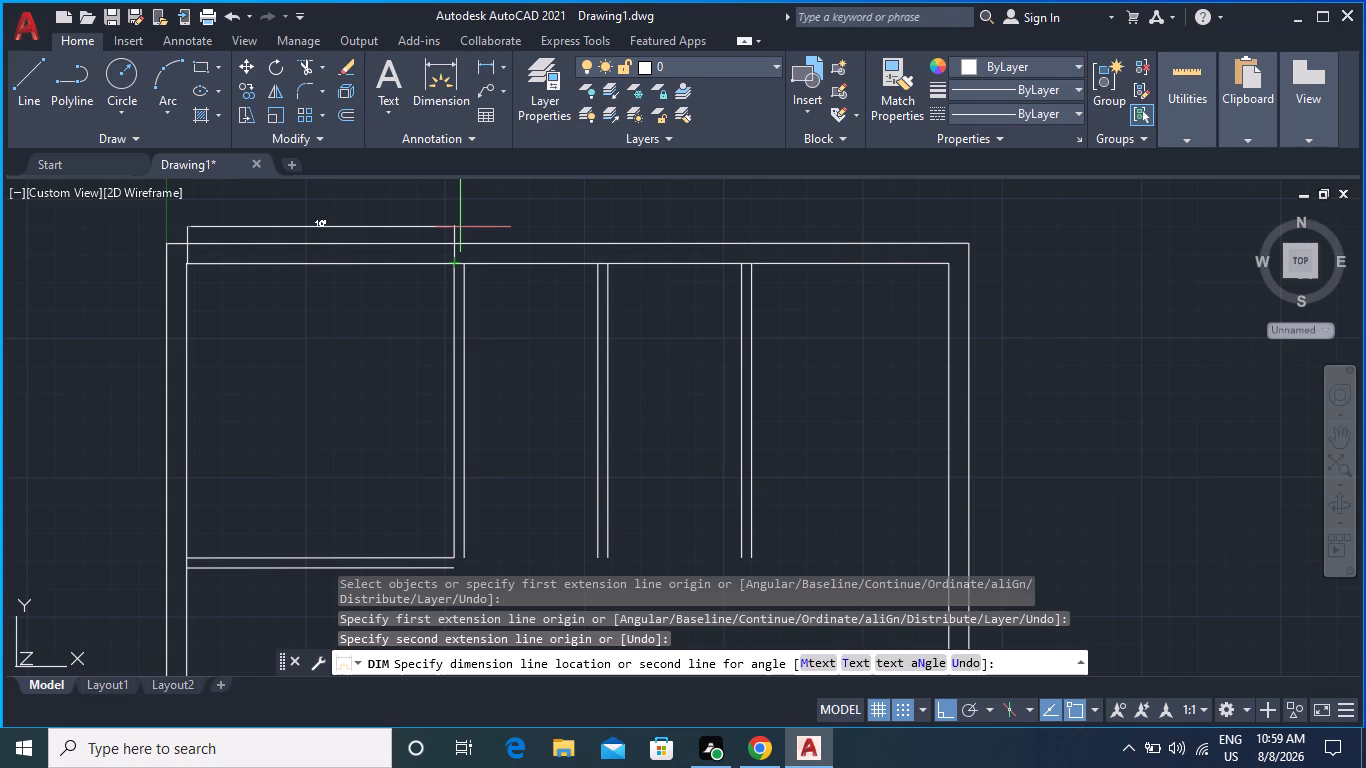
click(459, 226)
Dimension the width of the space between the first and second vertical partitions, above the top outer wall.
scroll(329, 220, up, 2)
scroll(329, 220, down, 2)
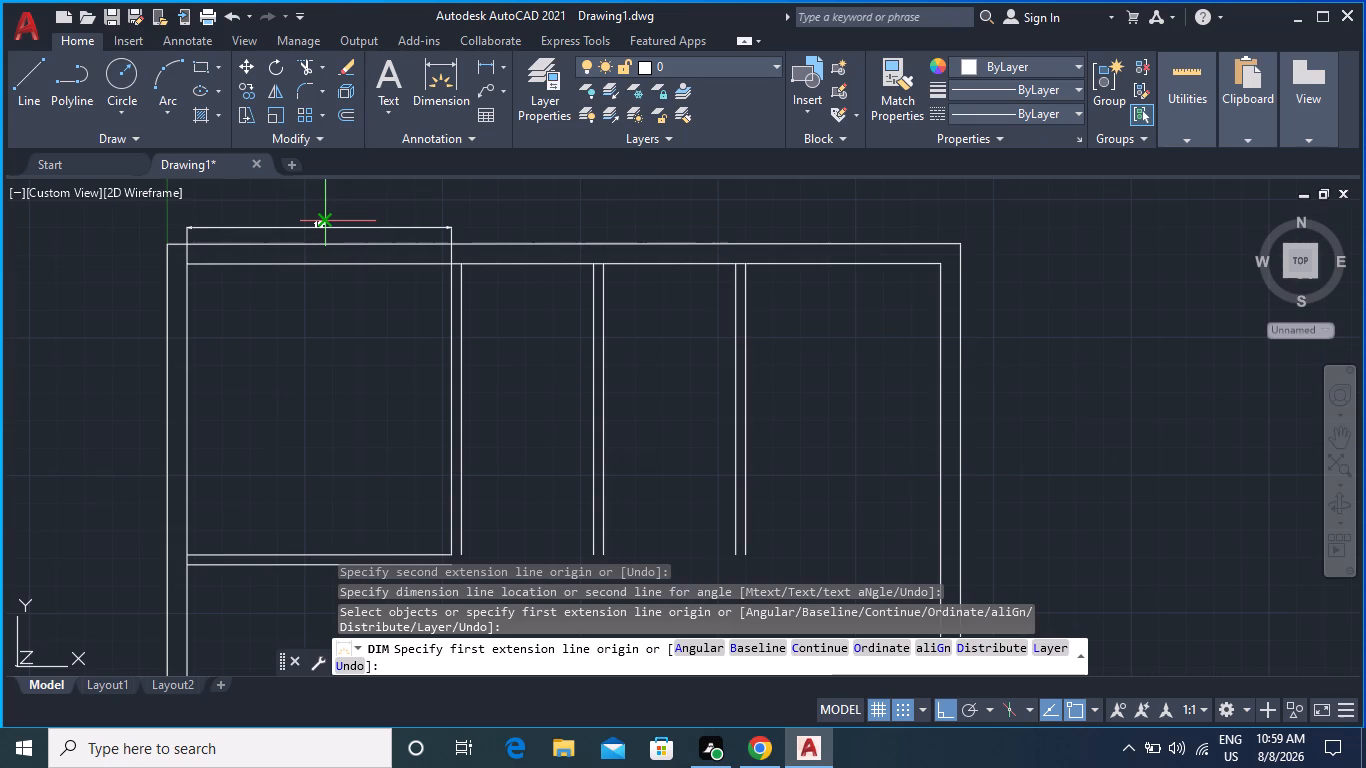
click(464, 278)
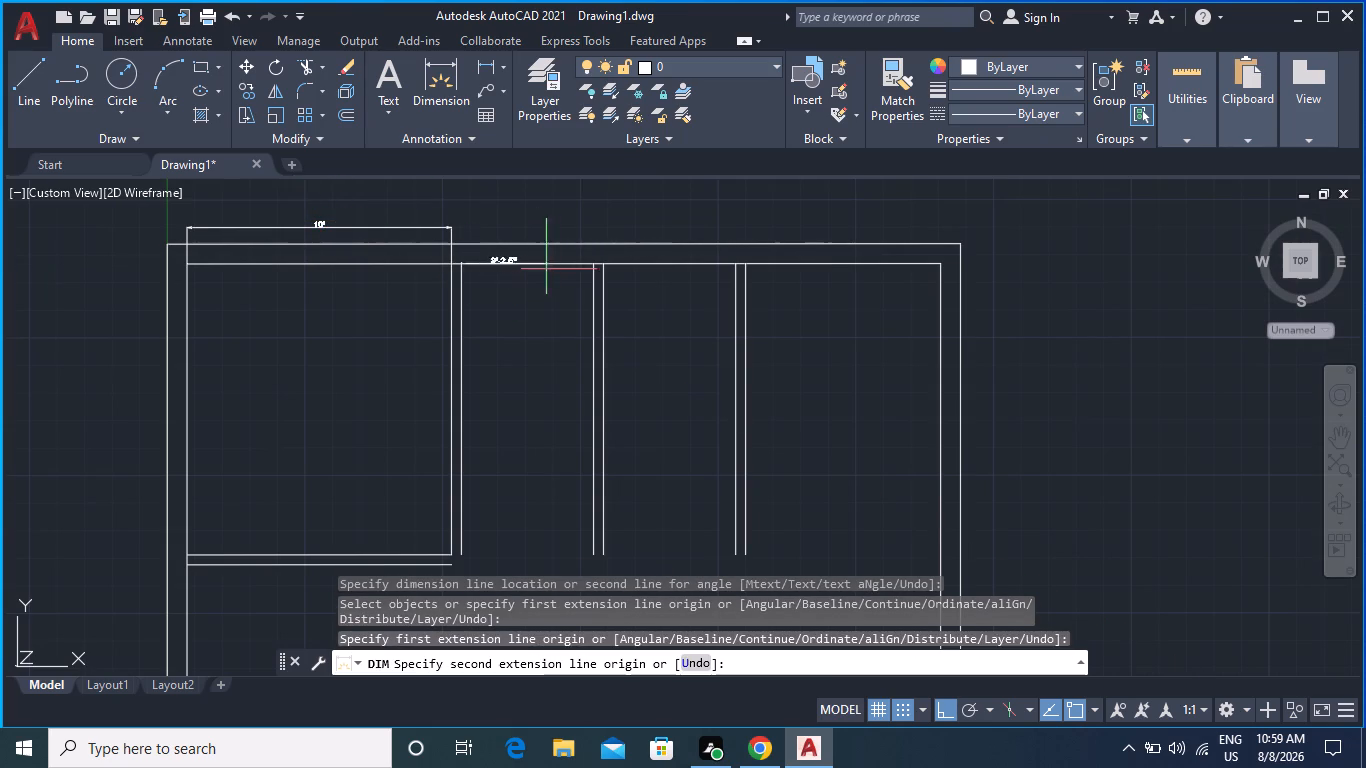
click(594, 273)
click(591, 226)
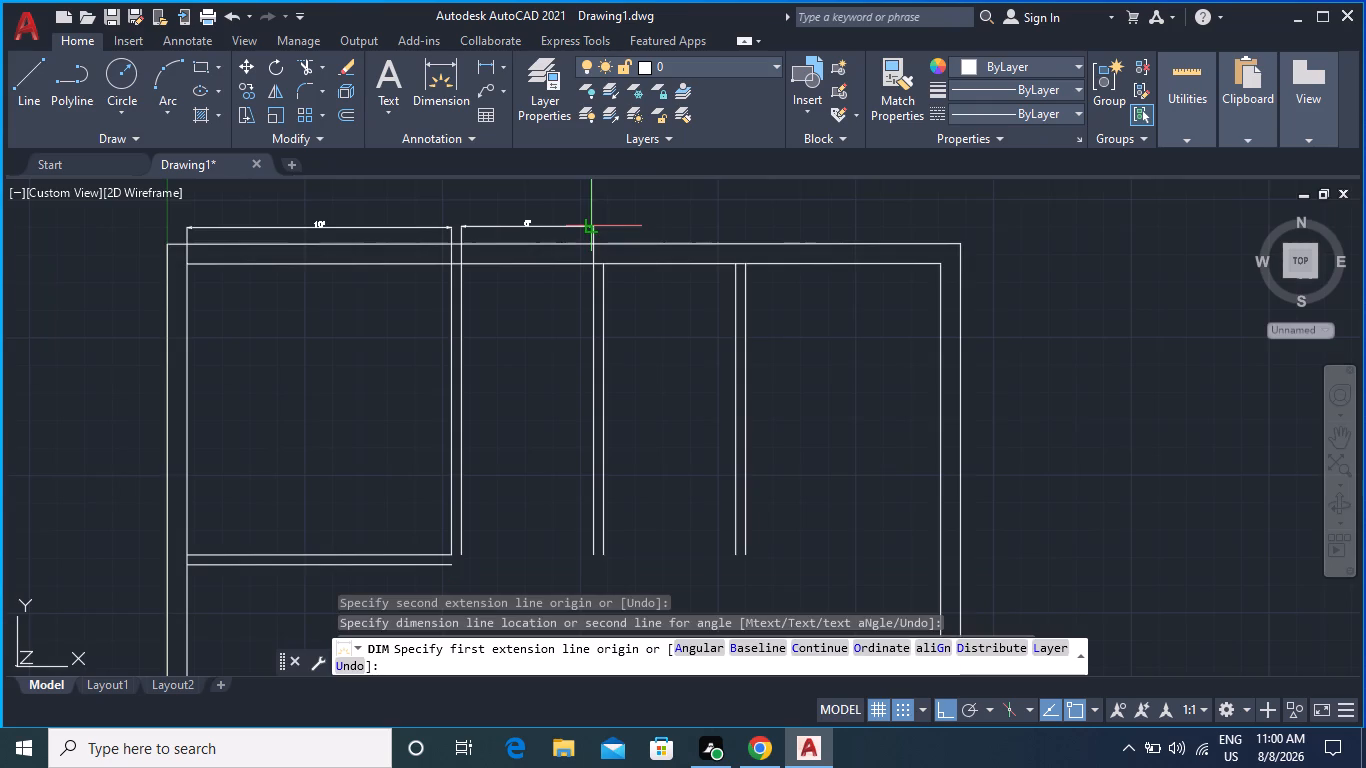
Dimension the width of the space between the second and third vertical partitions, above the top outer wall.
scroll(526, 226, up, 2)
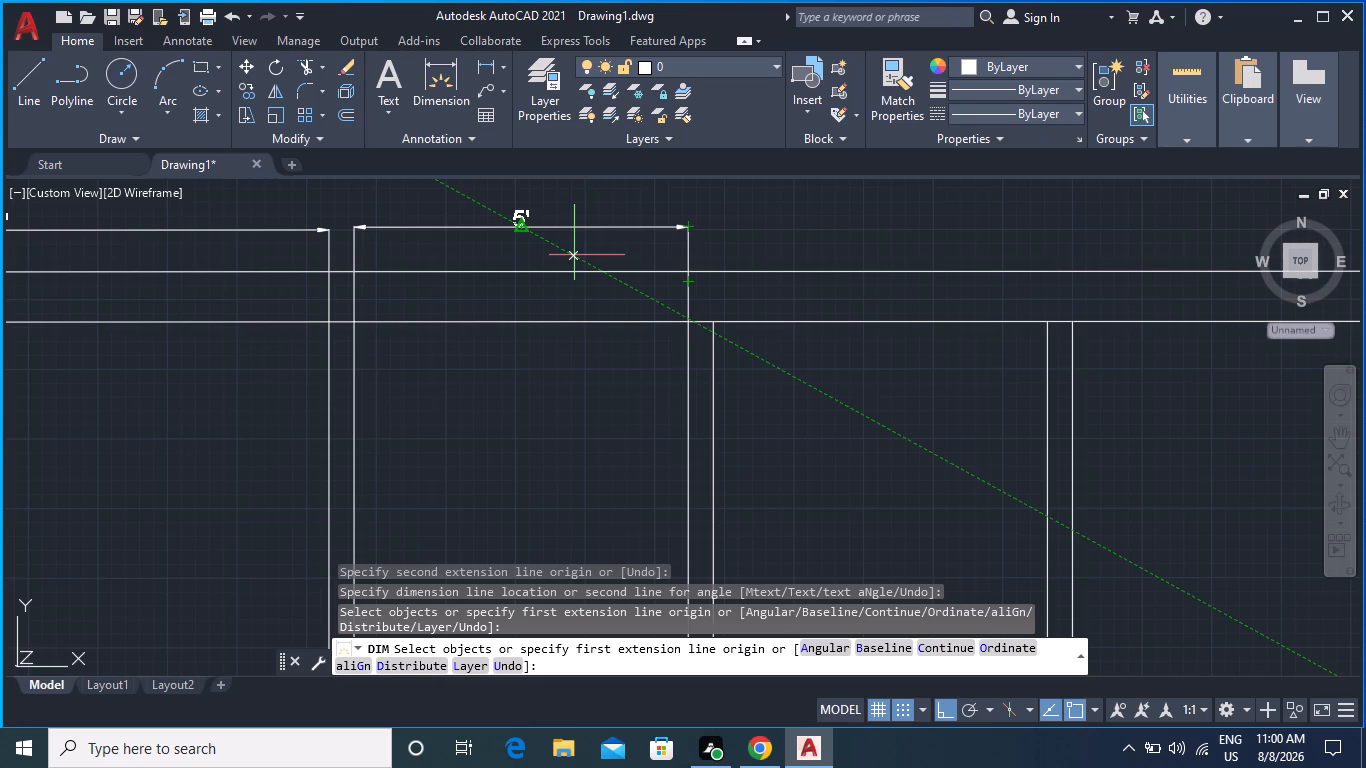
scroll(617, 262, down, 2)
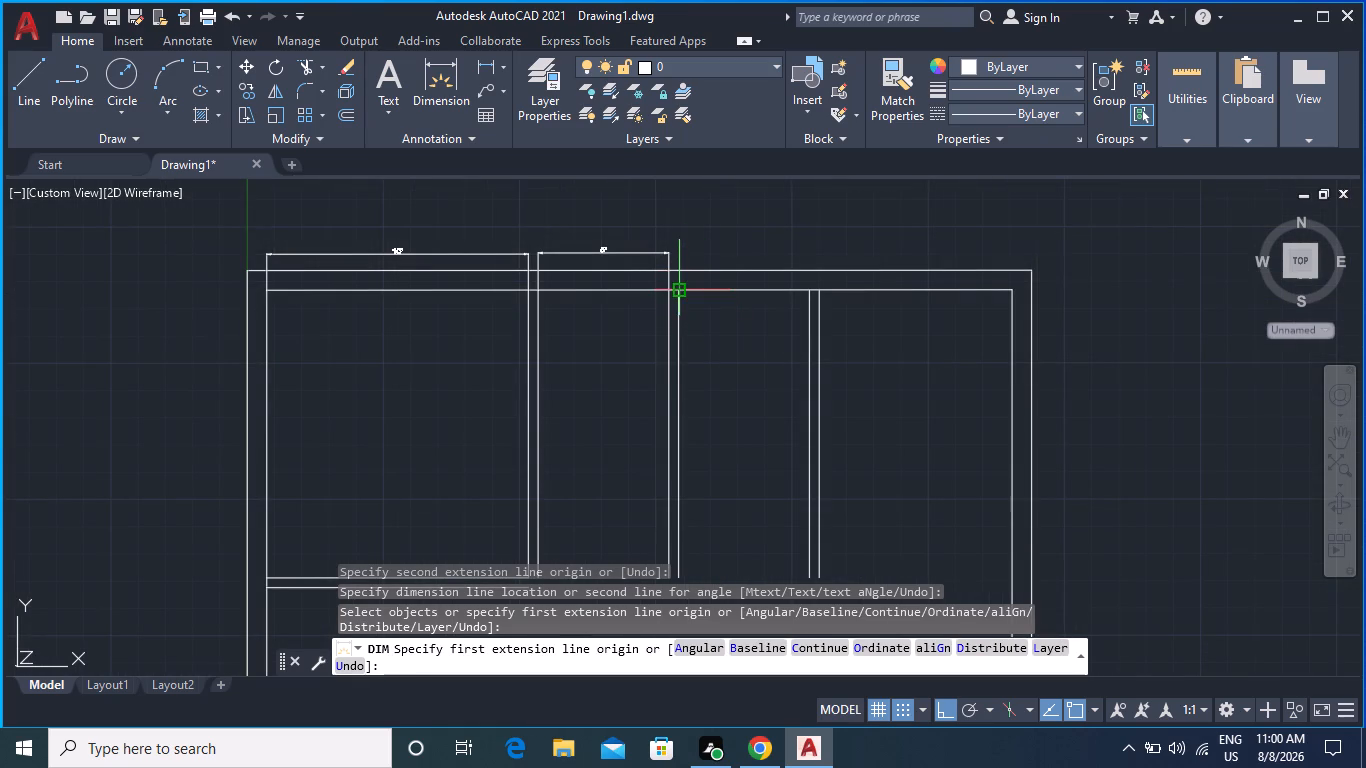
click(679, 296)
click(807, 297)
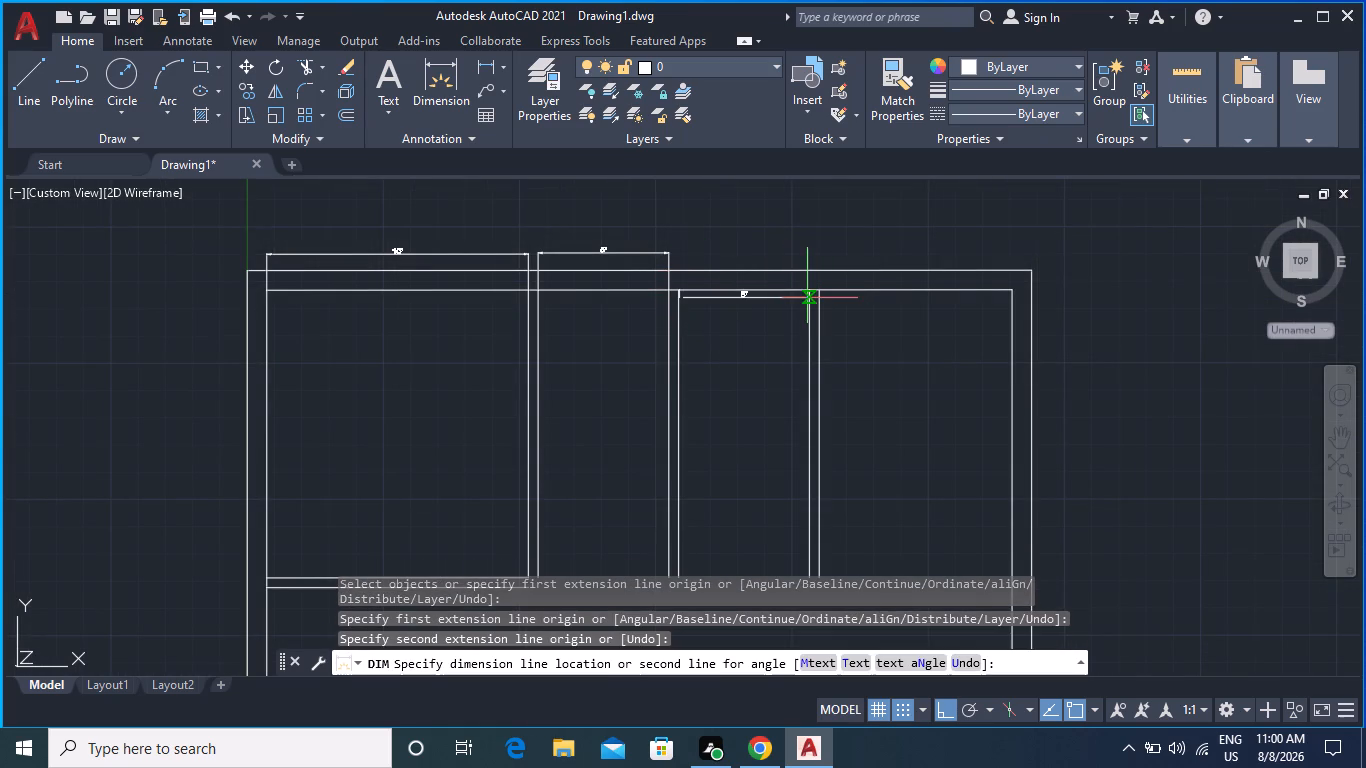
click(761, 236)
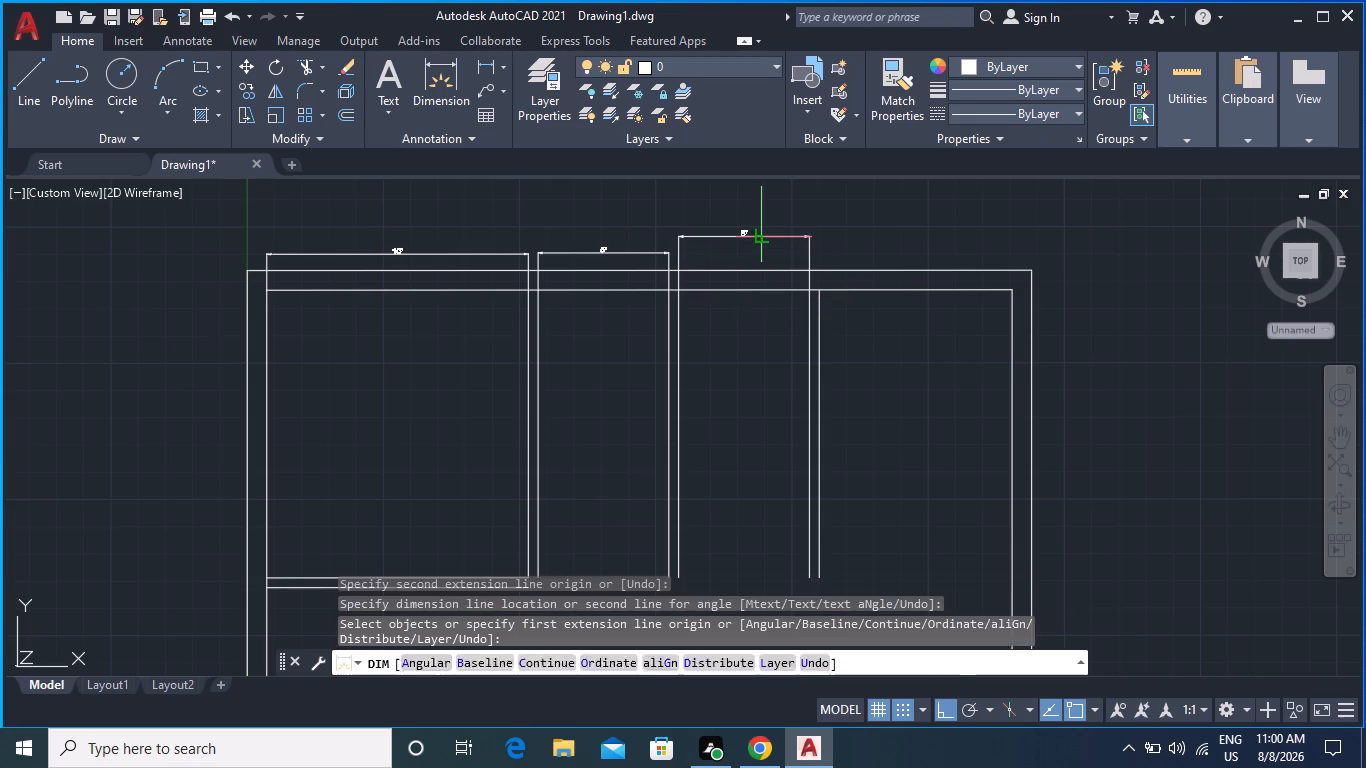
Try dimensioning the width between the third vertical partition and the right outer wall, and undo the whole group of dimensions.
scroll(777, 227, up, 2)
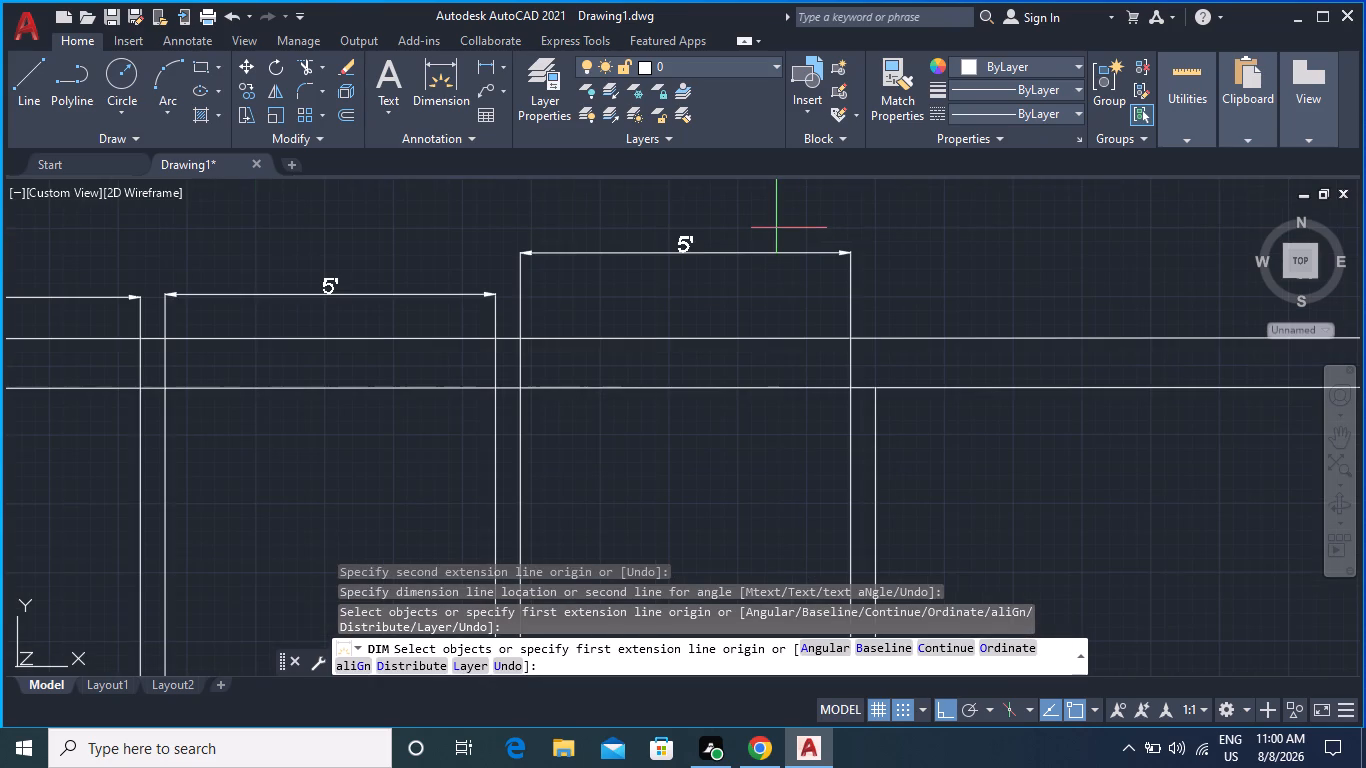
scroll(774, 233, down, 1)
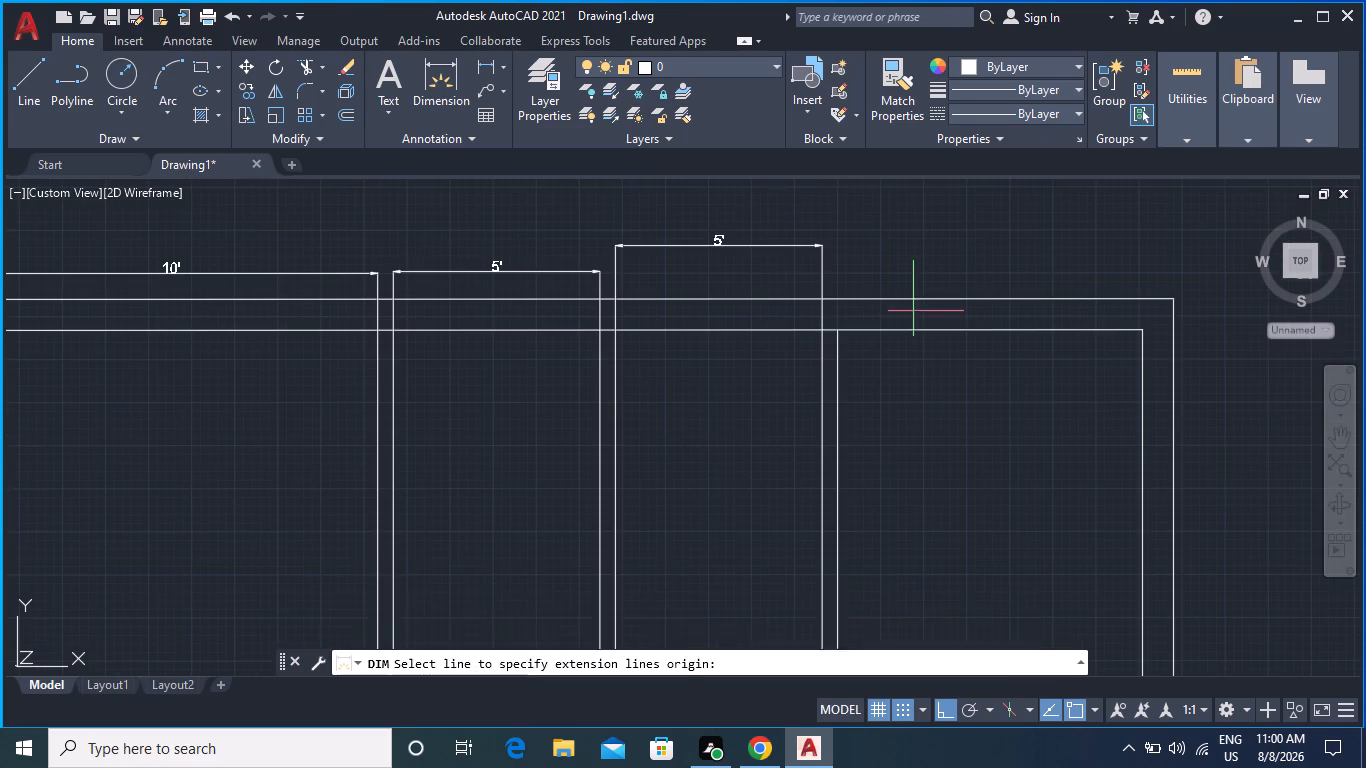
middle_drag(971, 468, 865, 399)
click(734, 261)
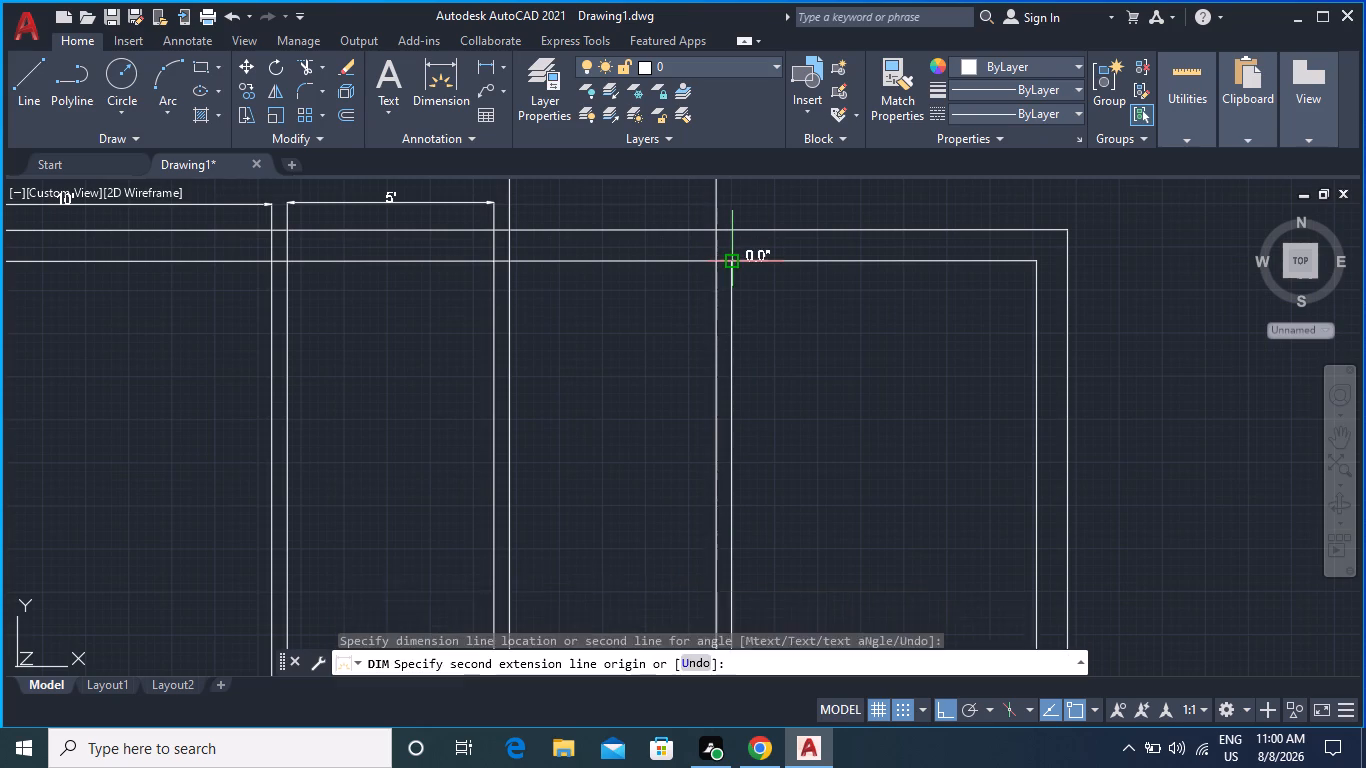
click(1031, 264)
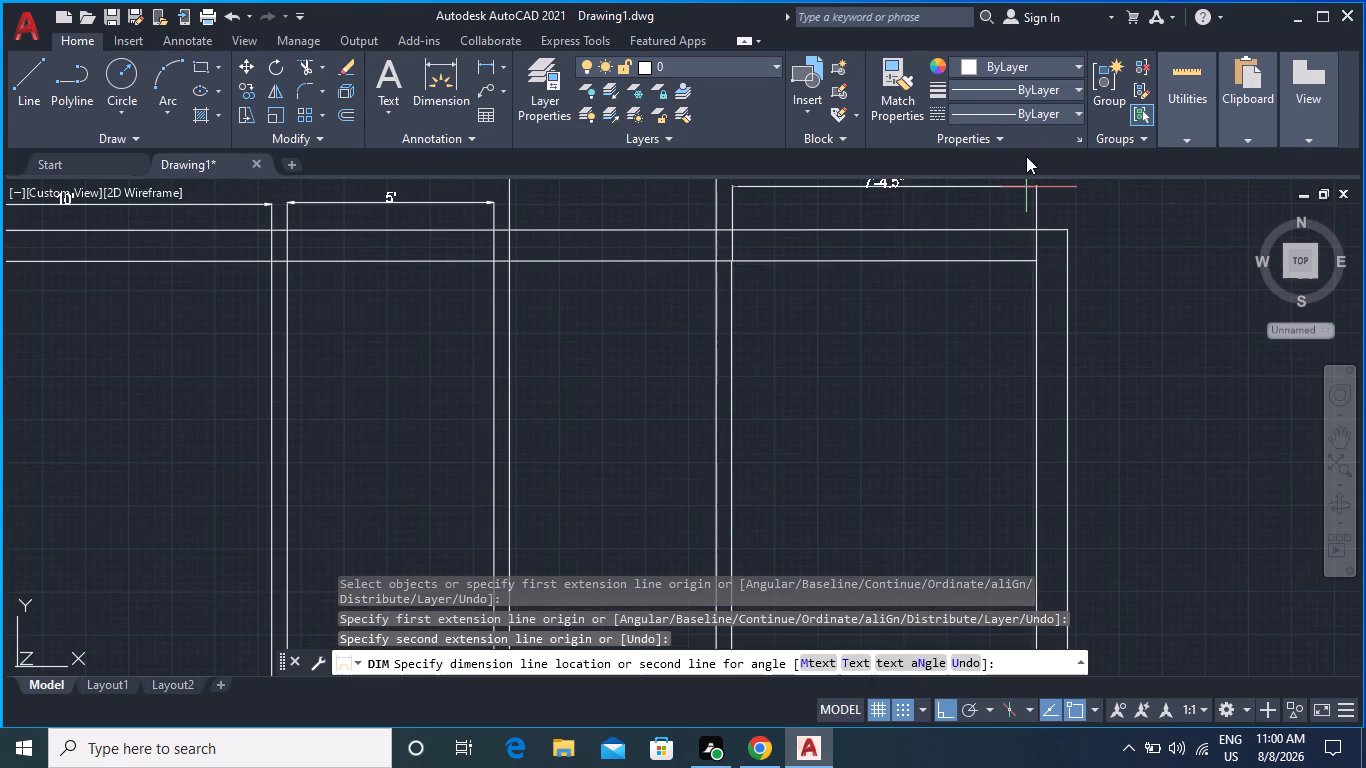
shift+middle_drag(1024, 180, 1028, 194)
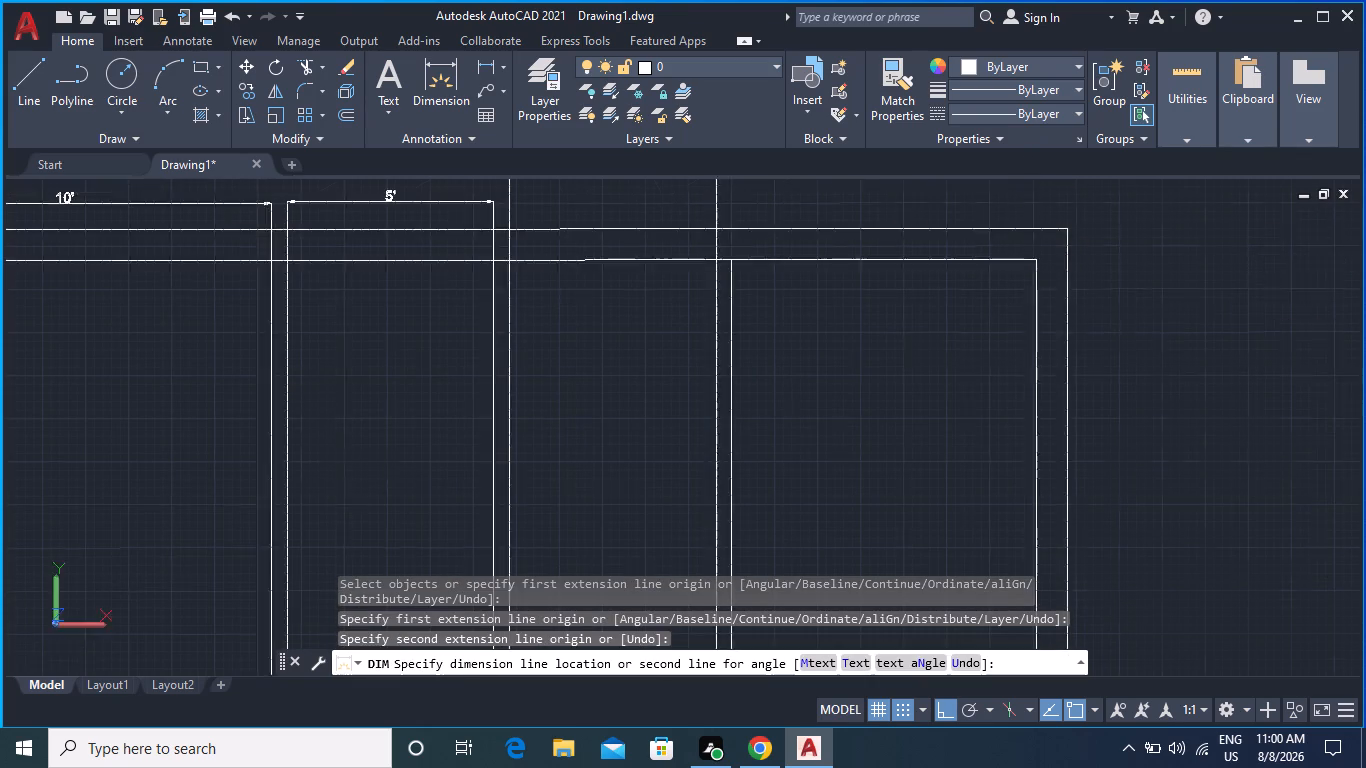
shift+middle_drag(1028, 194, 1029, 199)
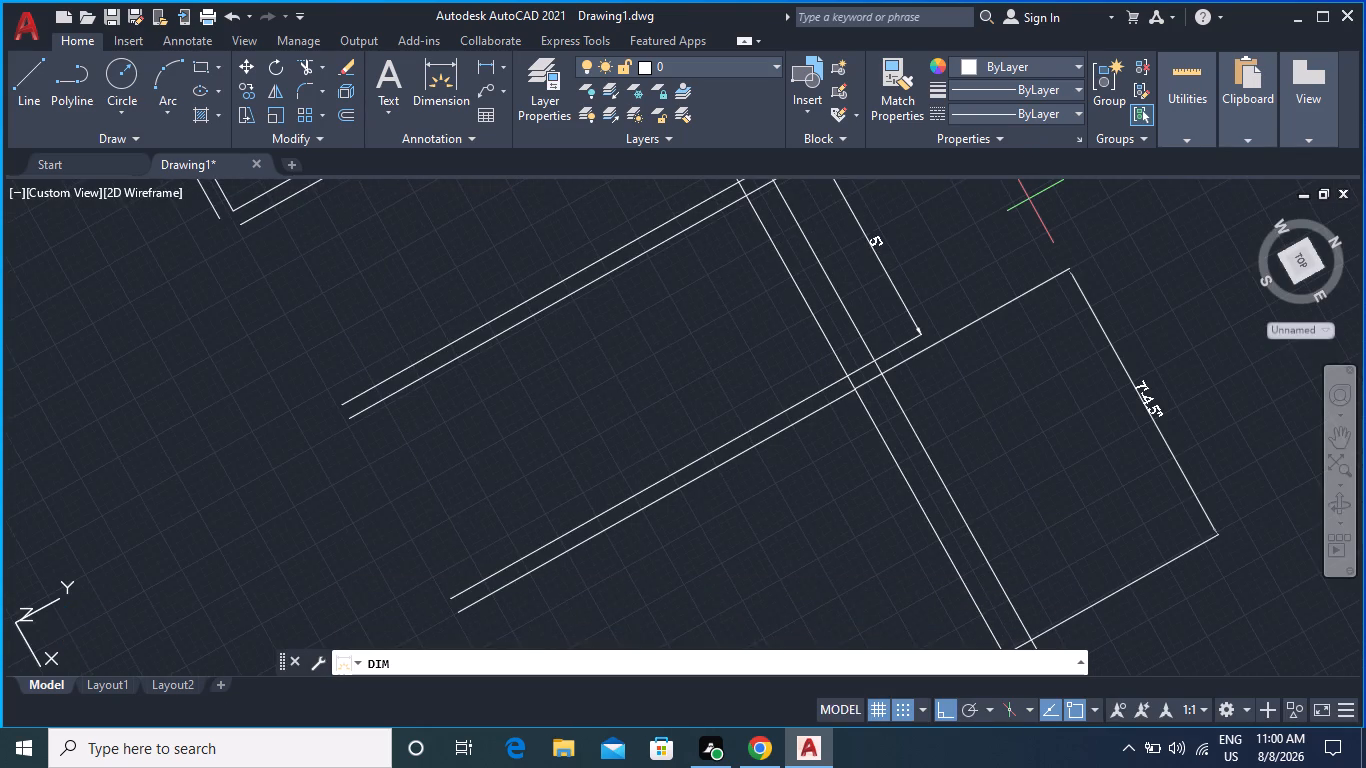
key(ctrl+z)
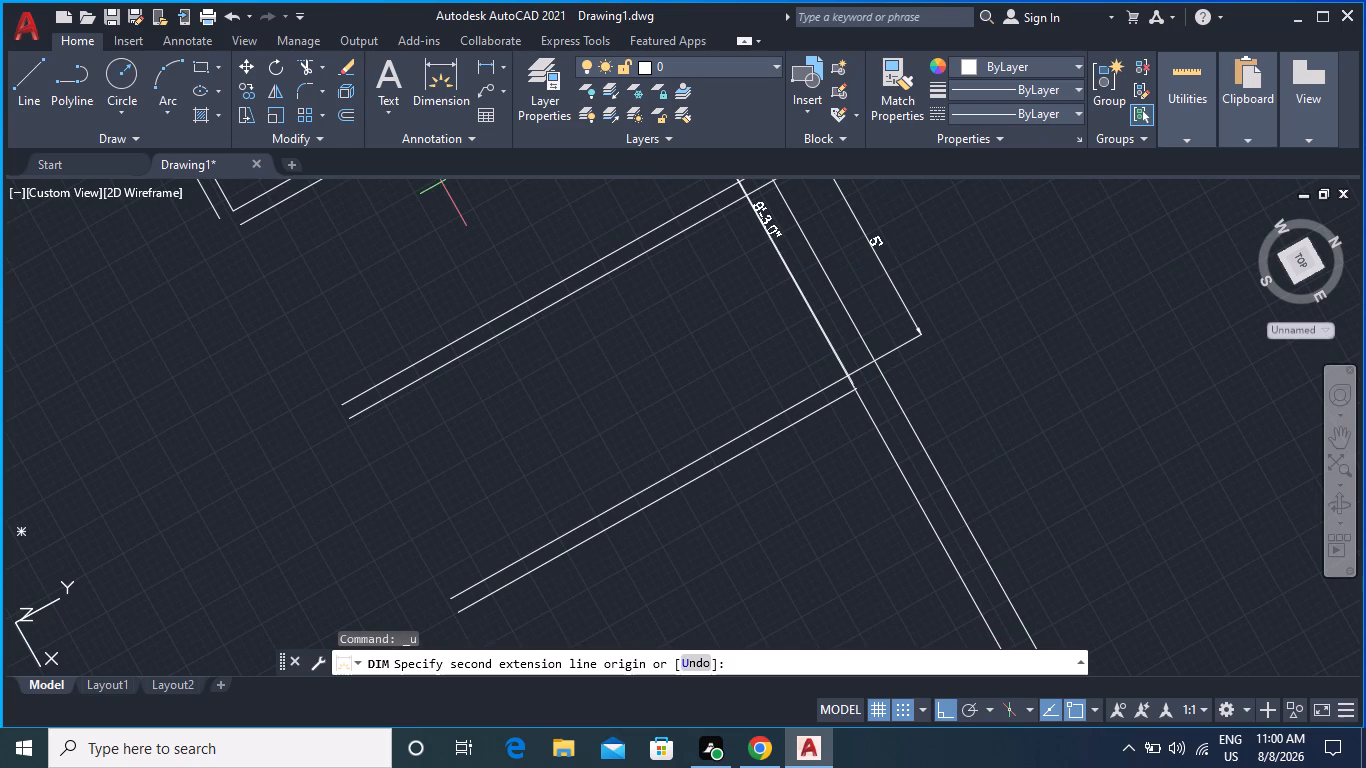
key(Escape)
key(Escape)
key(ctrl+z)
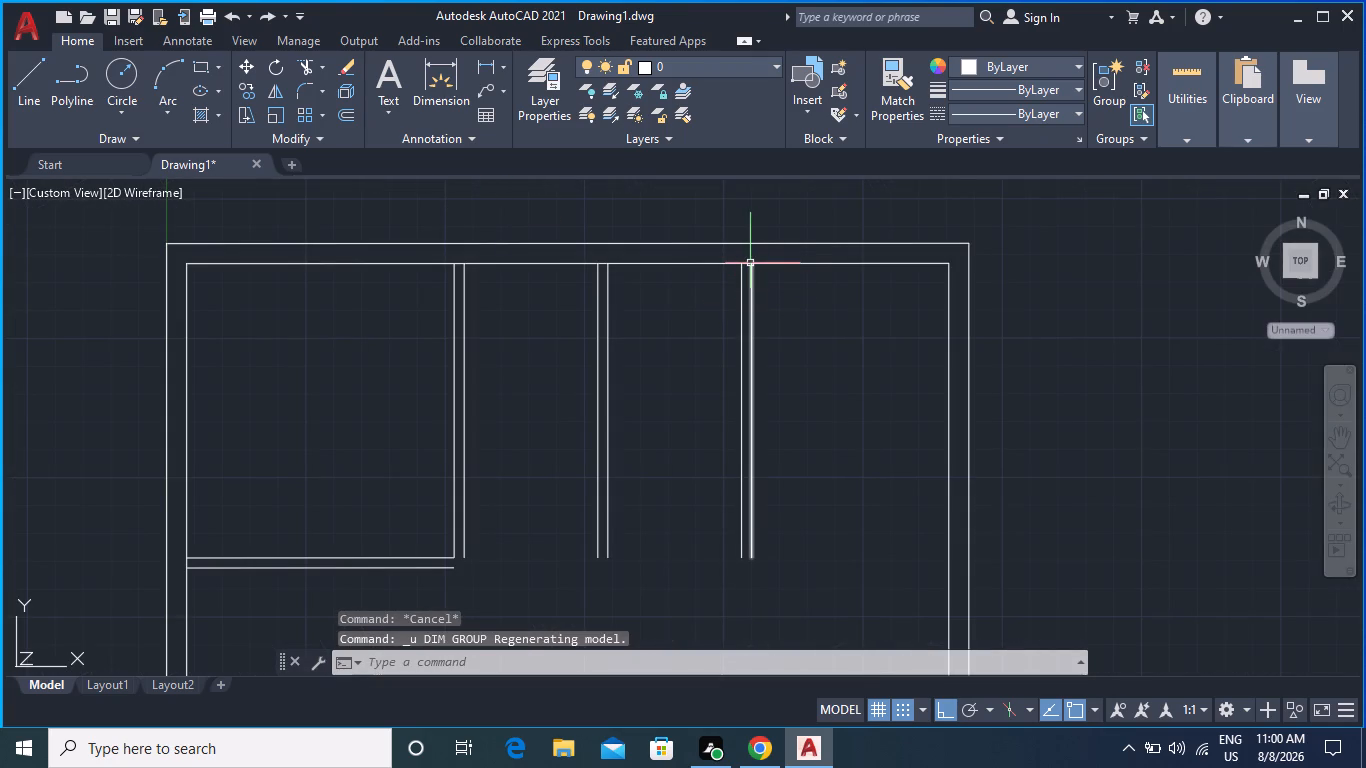
Dimension the clear width between the third vertical partition and the right outer wall, placing the dimension above the top wall.
click(434, 86)
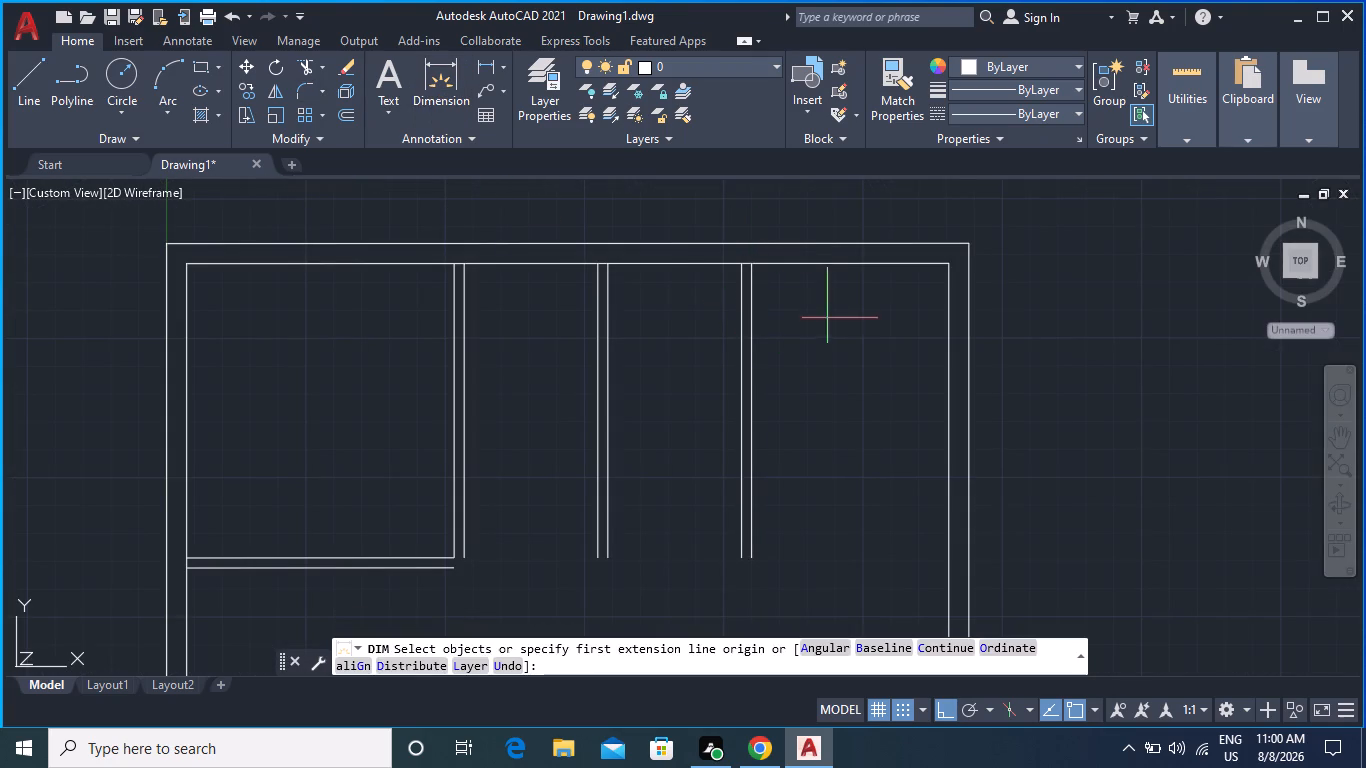
click(754, 267)
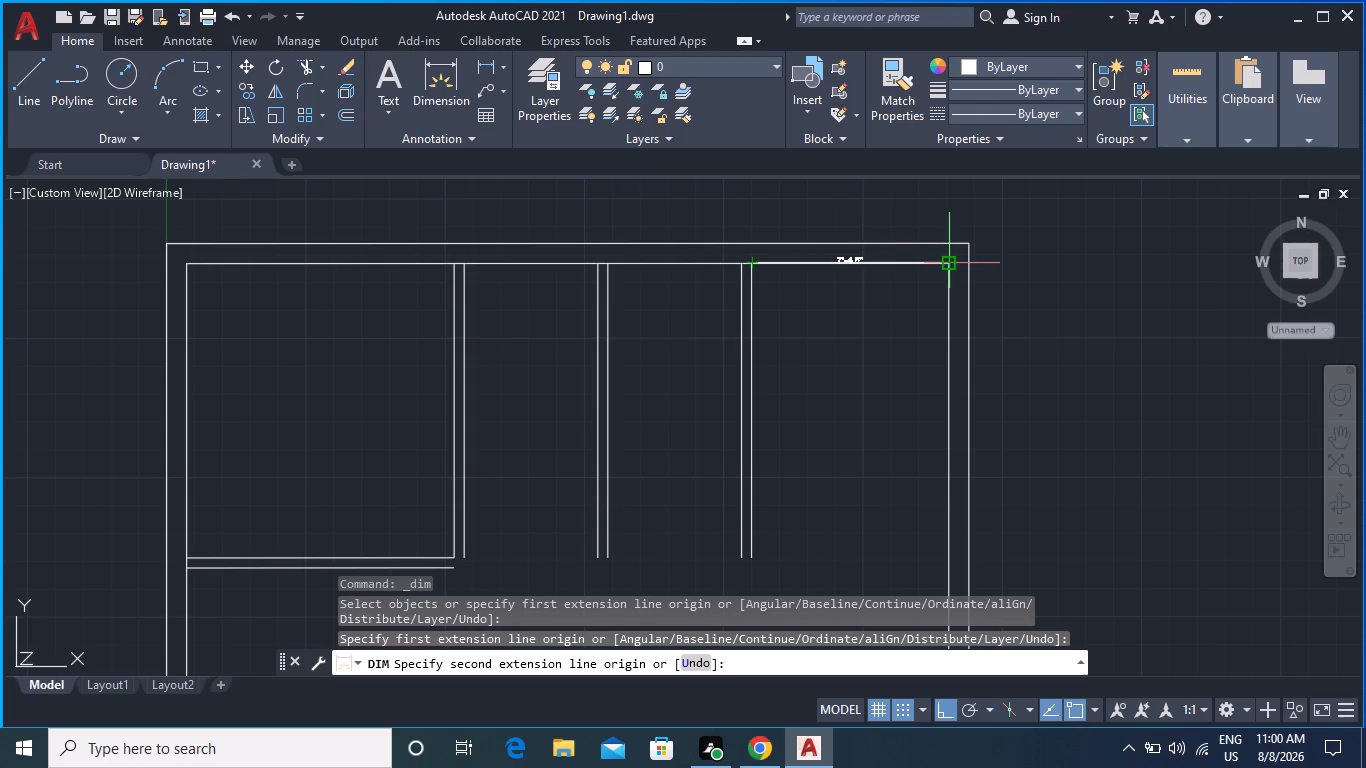
click(951, 267)
click(946, 192)
scroll(871, 183, up, 2)
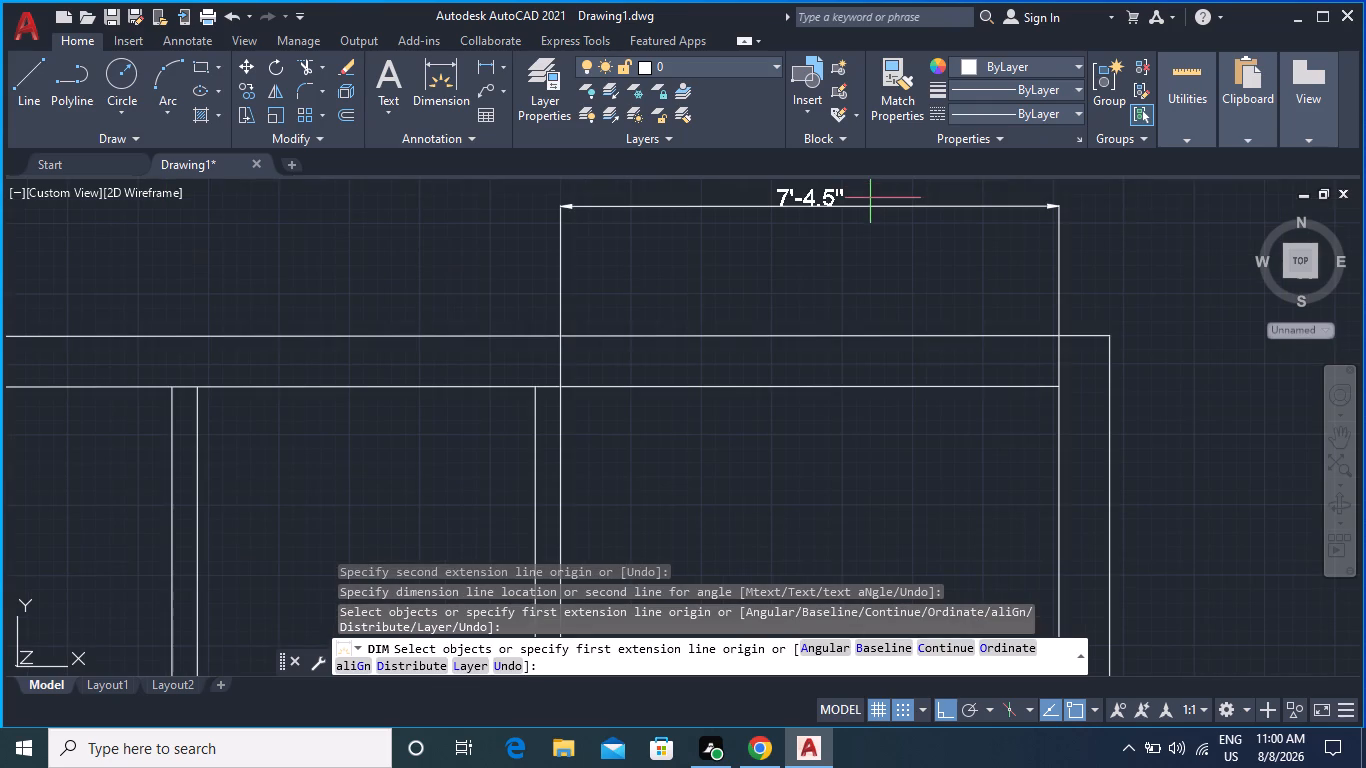
middle_drag(871, 197, 881, 253)
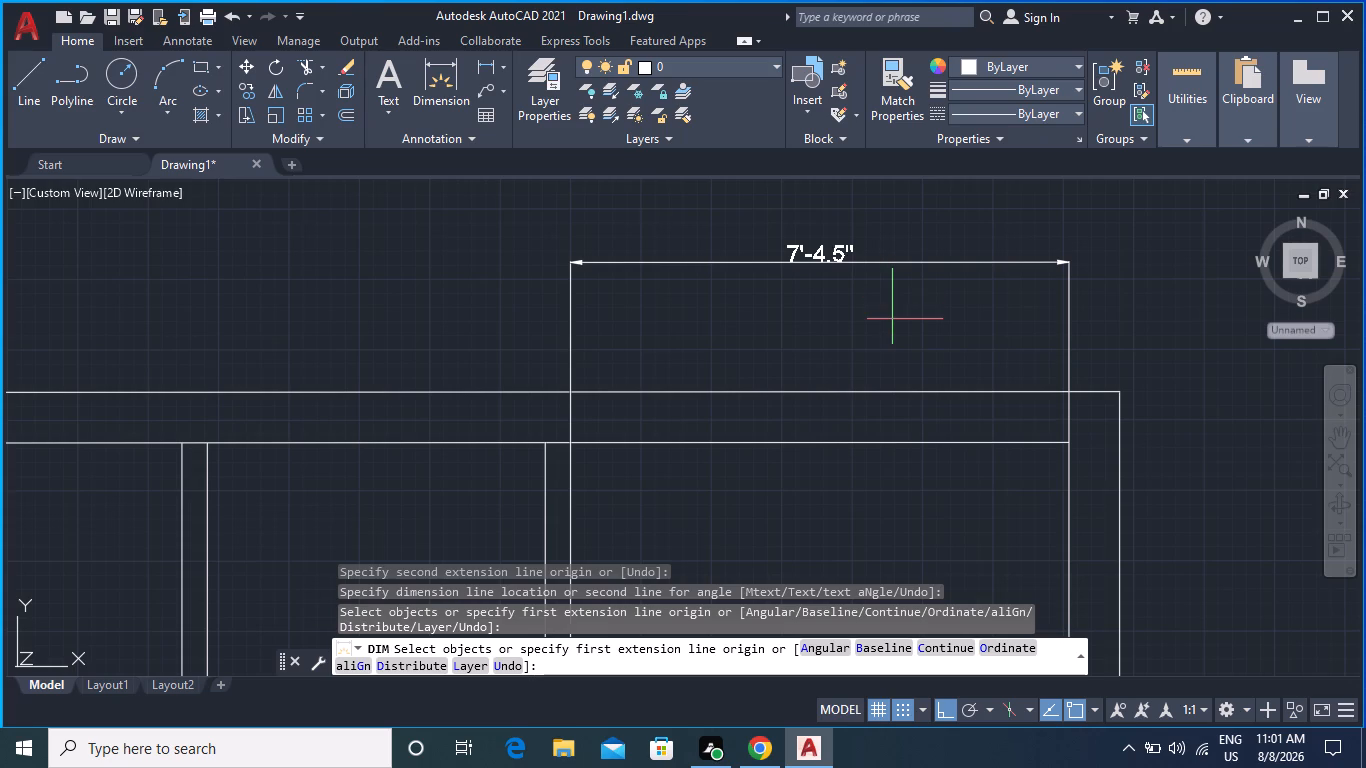
Leave dimensioning and undo the group of dimensions and the dimension style change.
scroll(892, 321, down, 2)
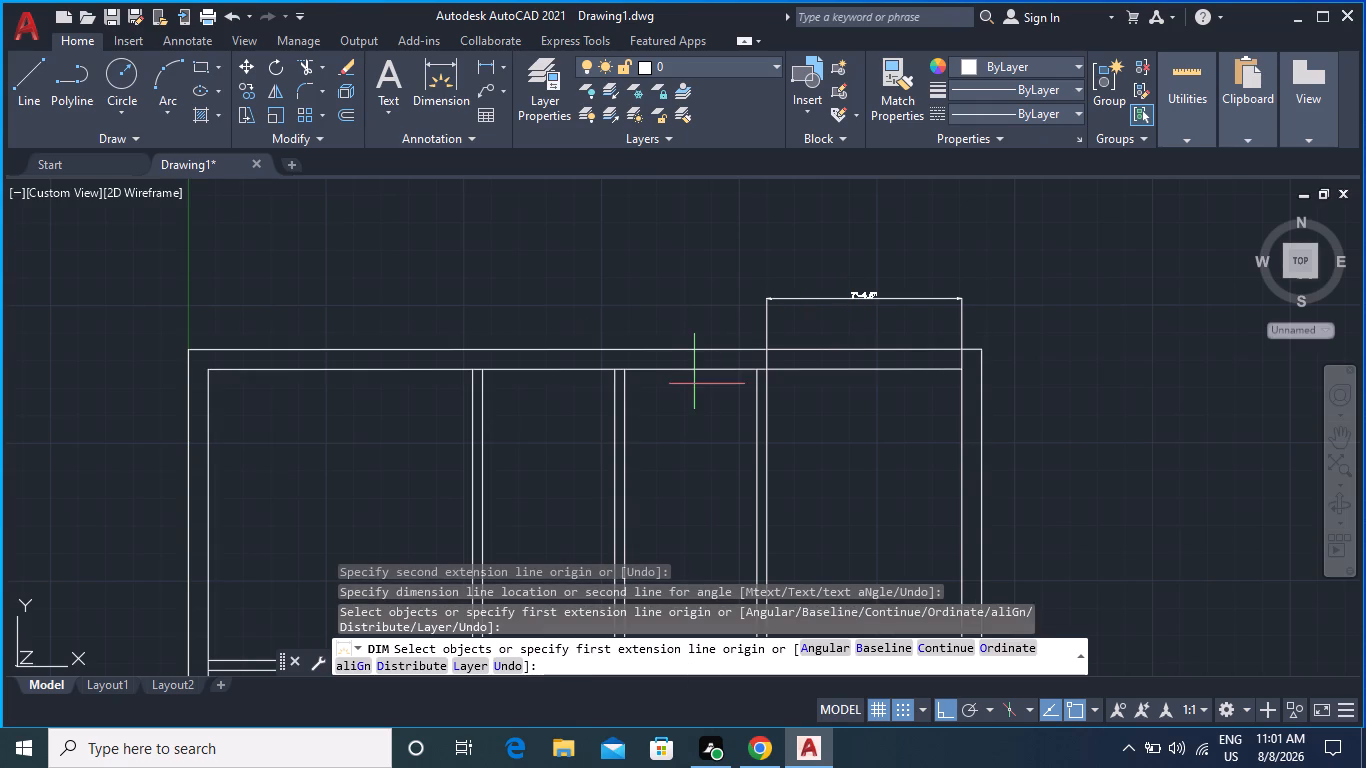
key(Escape)
key(Escape)
key(Escape)
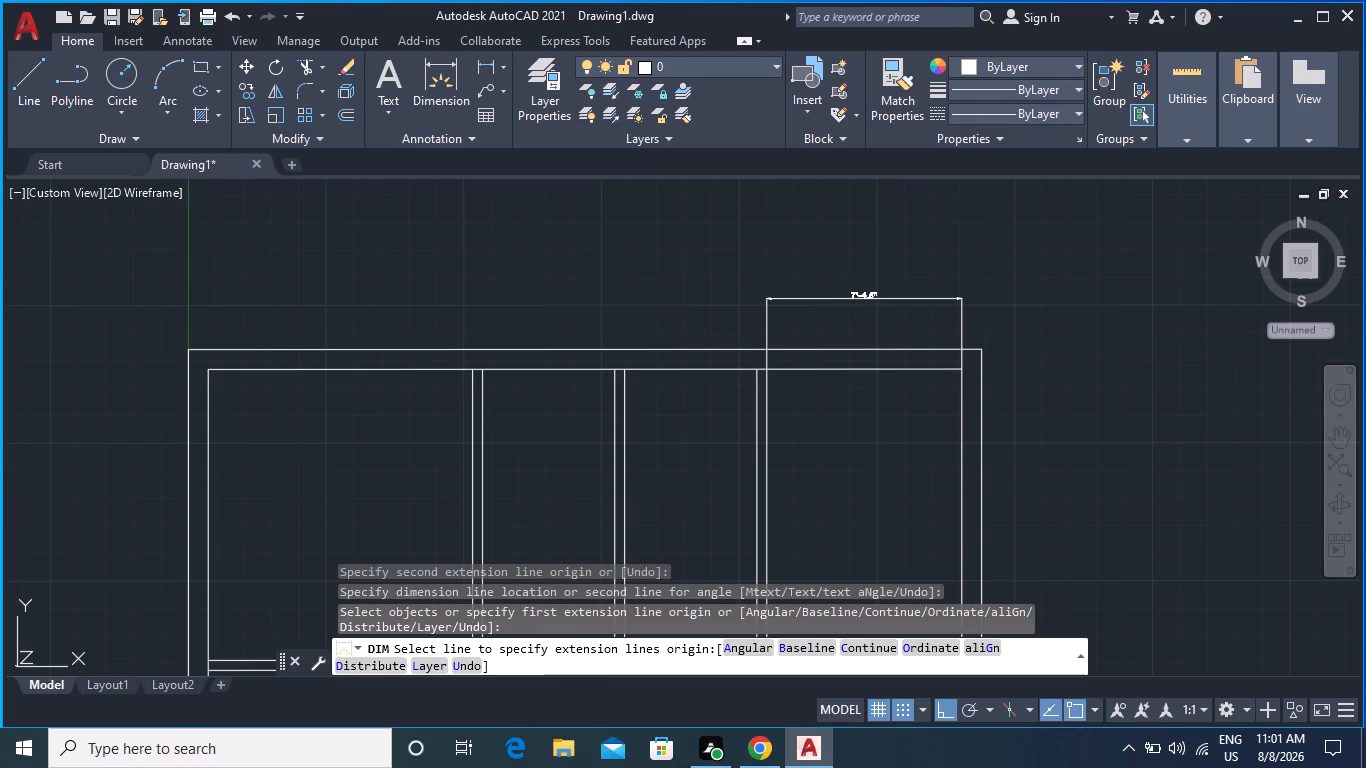
key(Escape)
key(ctrl+z)
key(ctrl+z)
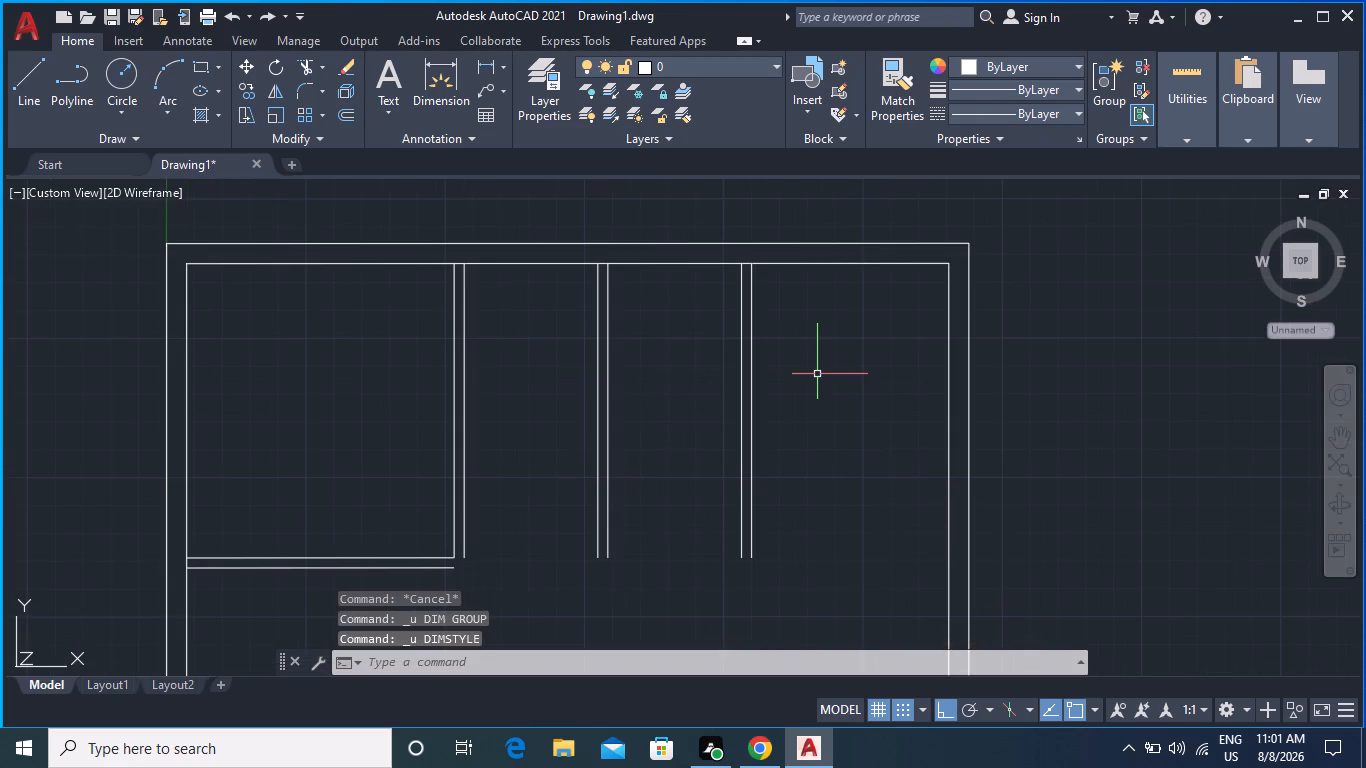
Undo all the partition offsets and the upper-left room's lines, back to the bare double-line outer wall.
key(ctrl+z)
key(ctrl+z)
key(ctrl+z)
key(ctrl+z)
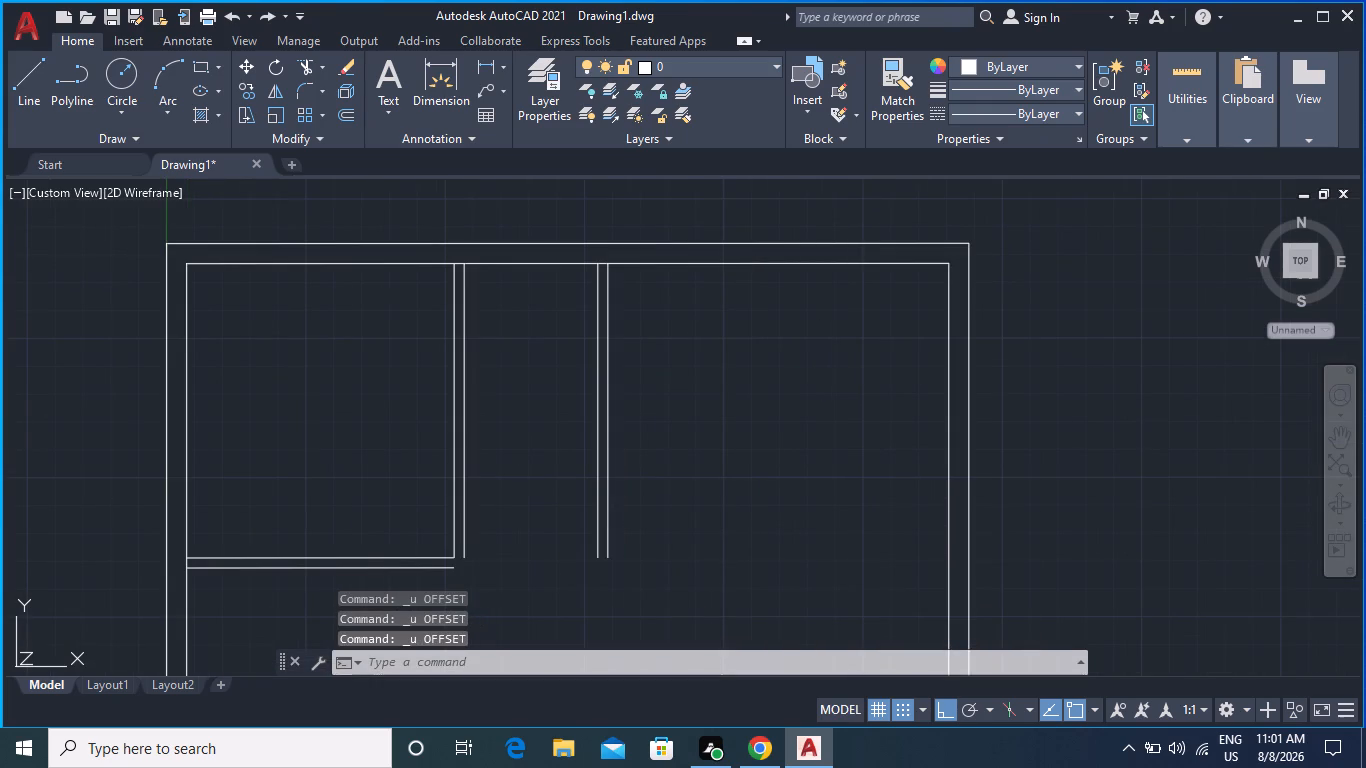
key(ctrl+z)
key(ctrl+z)
key(ctrl+z)
key(ctrl+z)
key(ctrl+z)
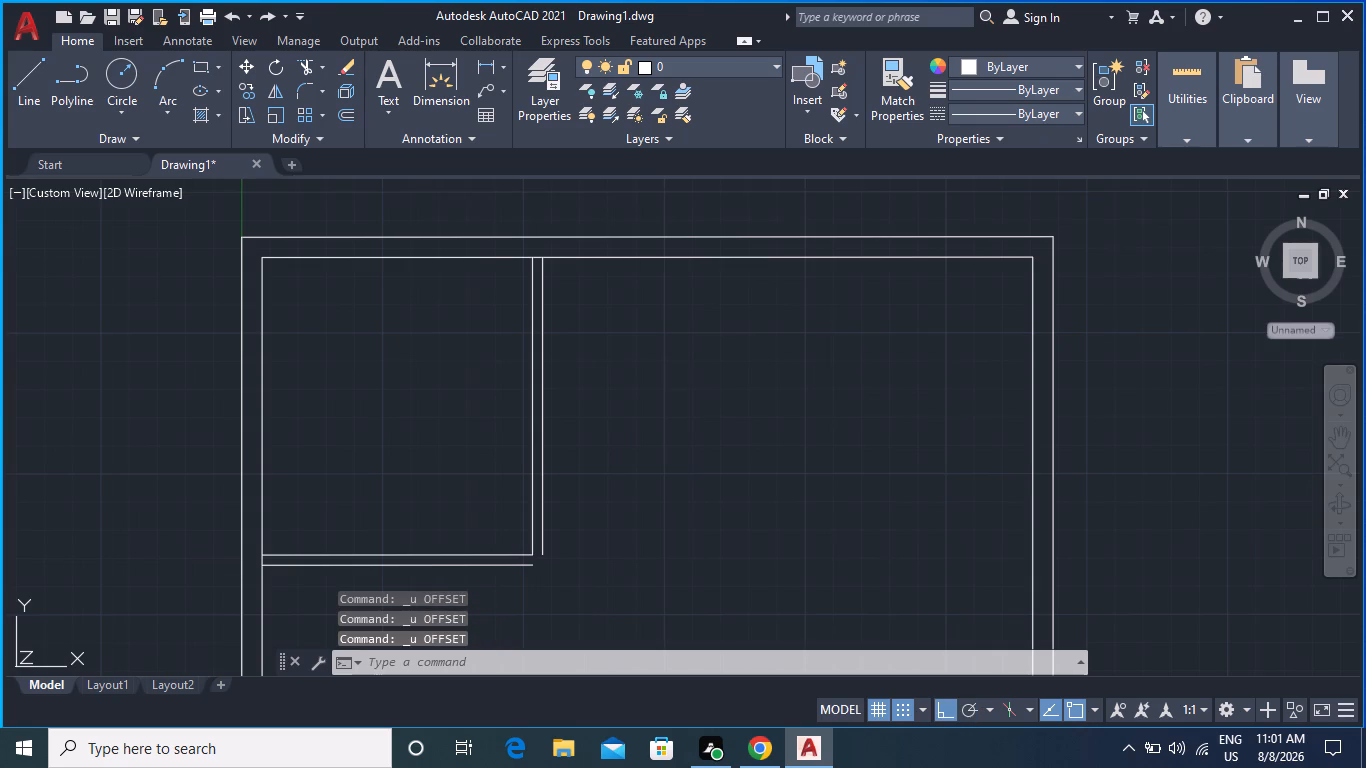
key(ctrl+z)
key(z)
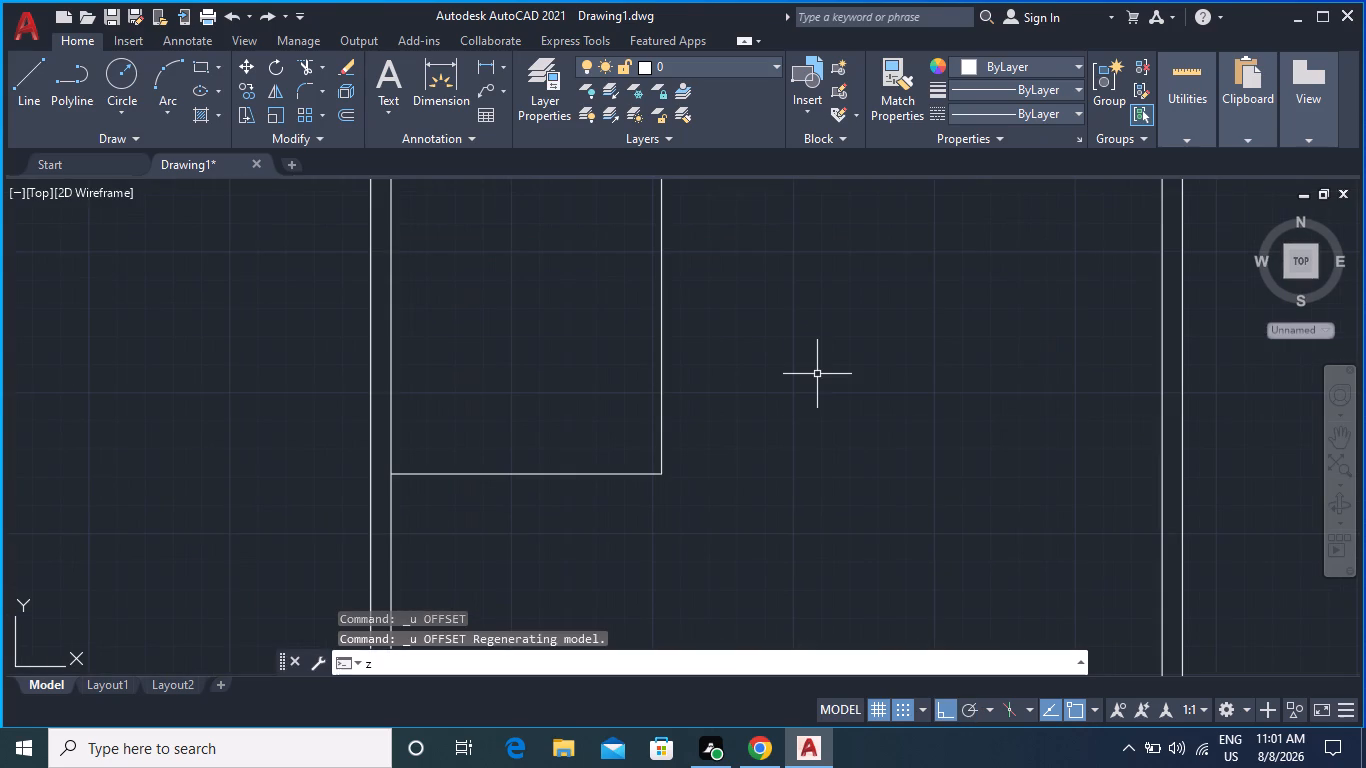
key(z)
key(ctrl+z)
key(ctrl+z)
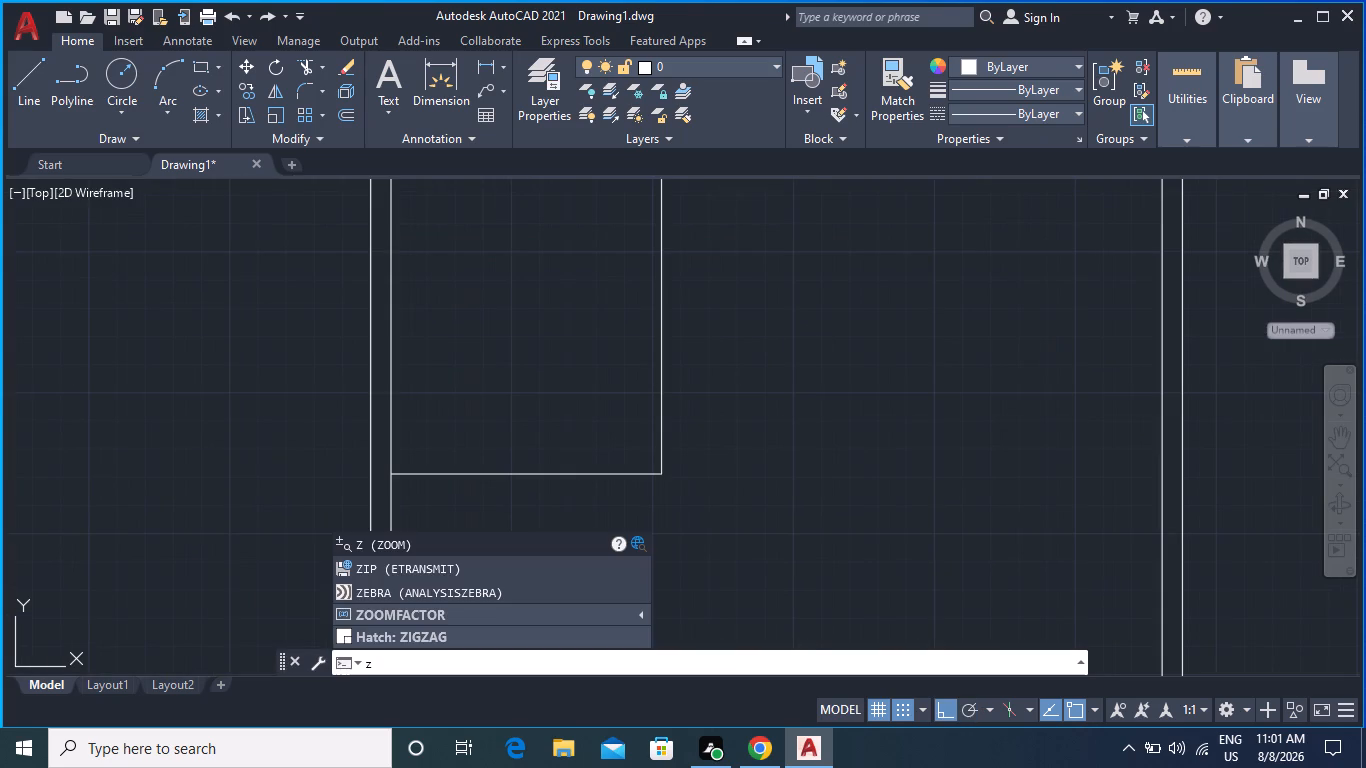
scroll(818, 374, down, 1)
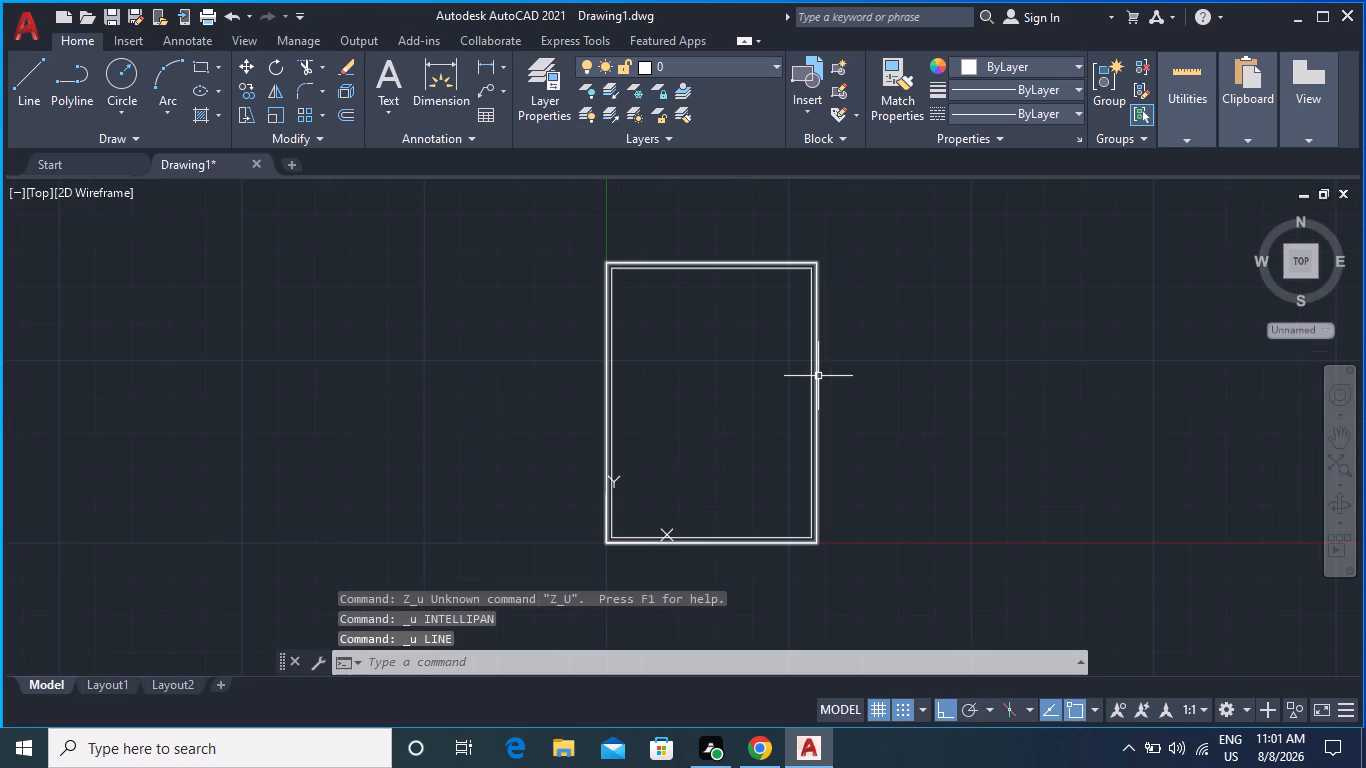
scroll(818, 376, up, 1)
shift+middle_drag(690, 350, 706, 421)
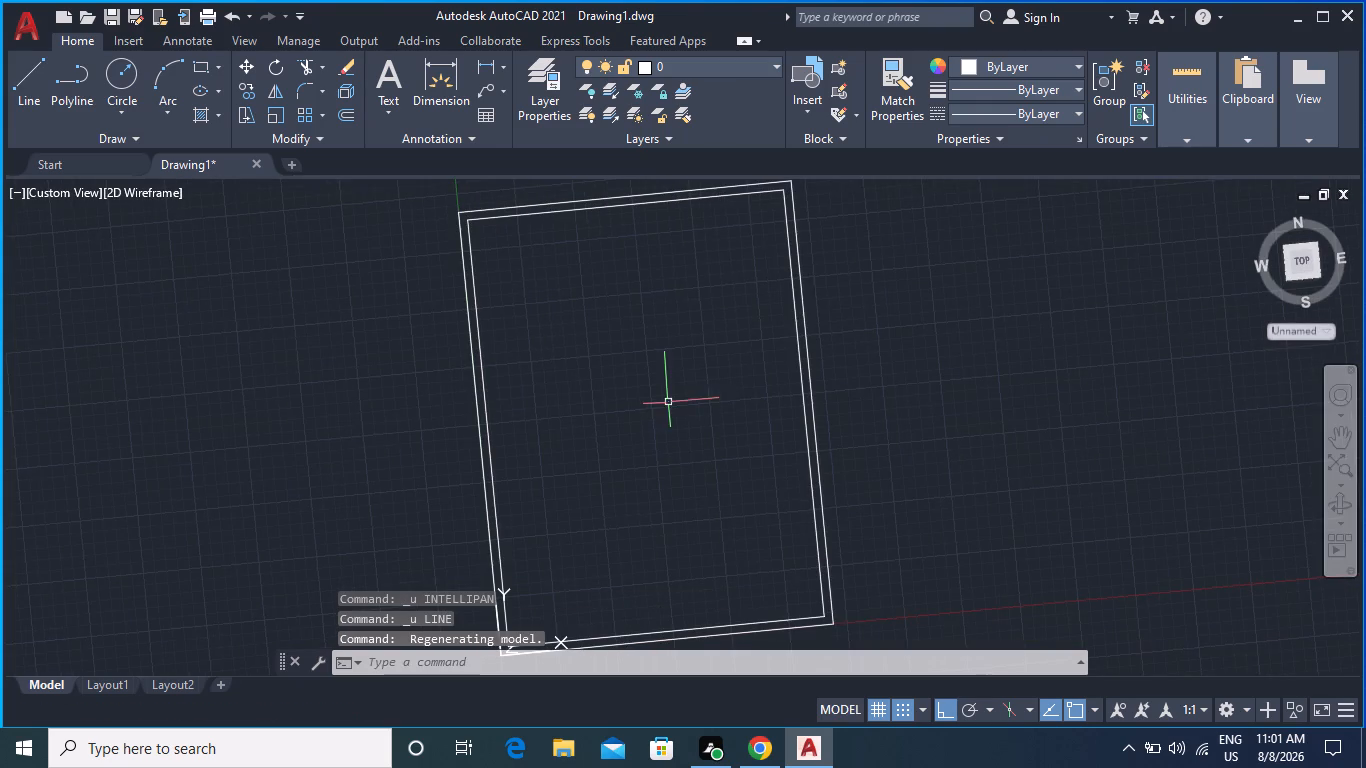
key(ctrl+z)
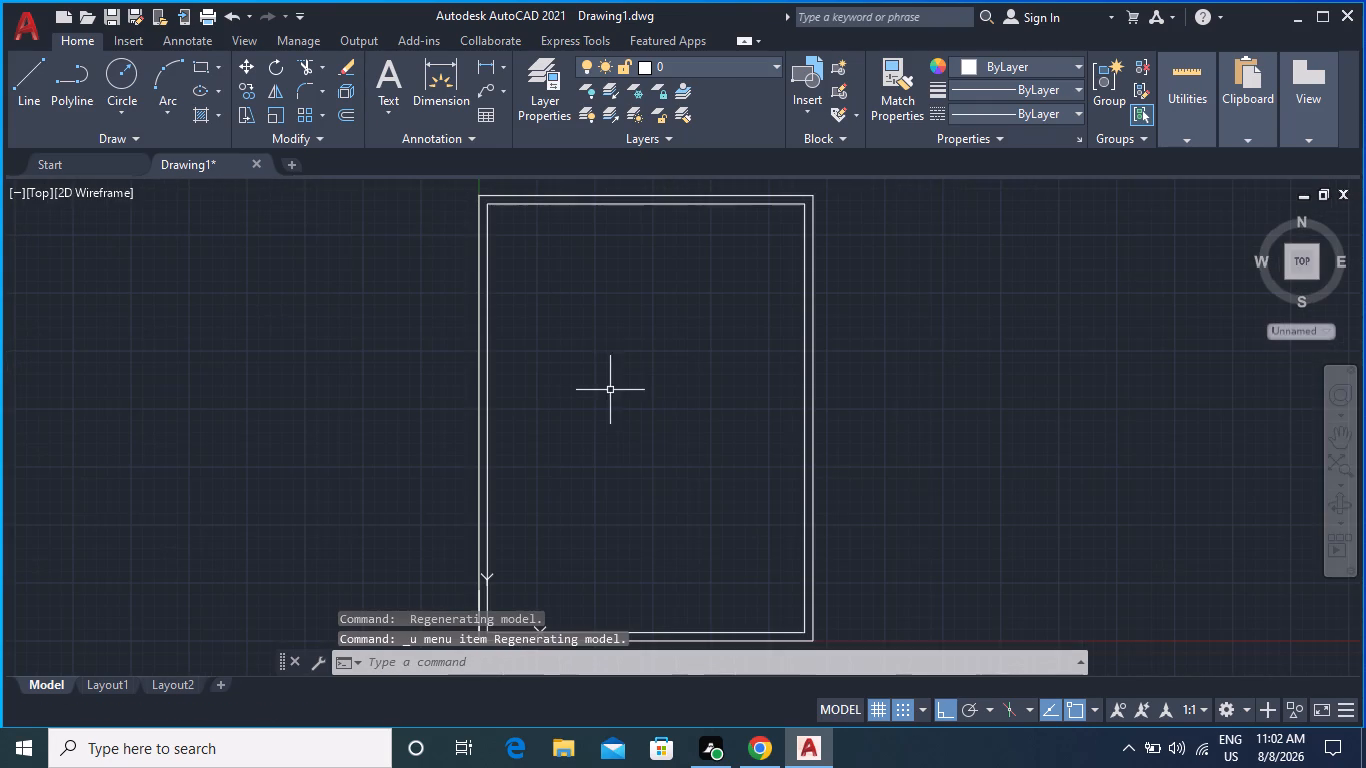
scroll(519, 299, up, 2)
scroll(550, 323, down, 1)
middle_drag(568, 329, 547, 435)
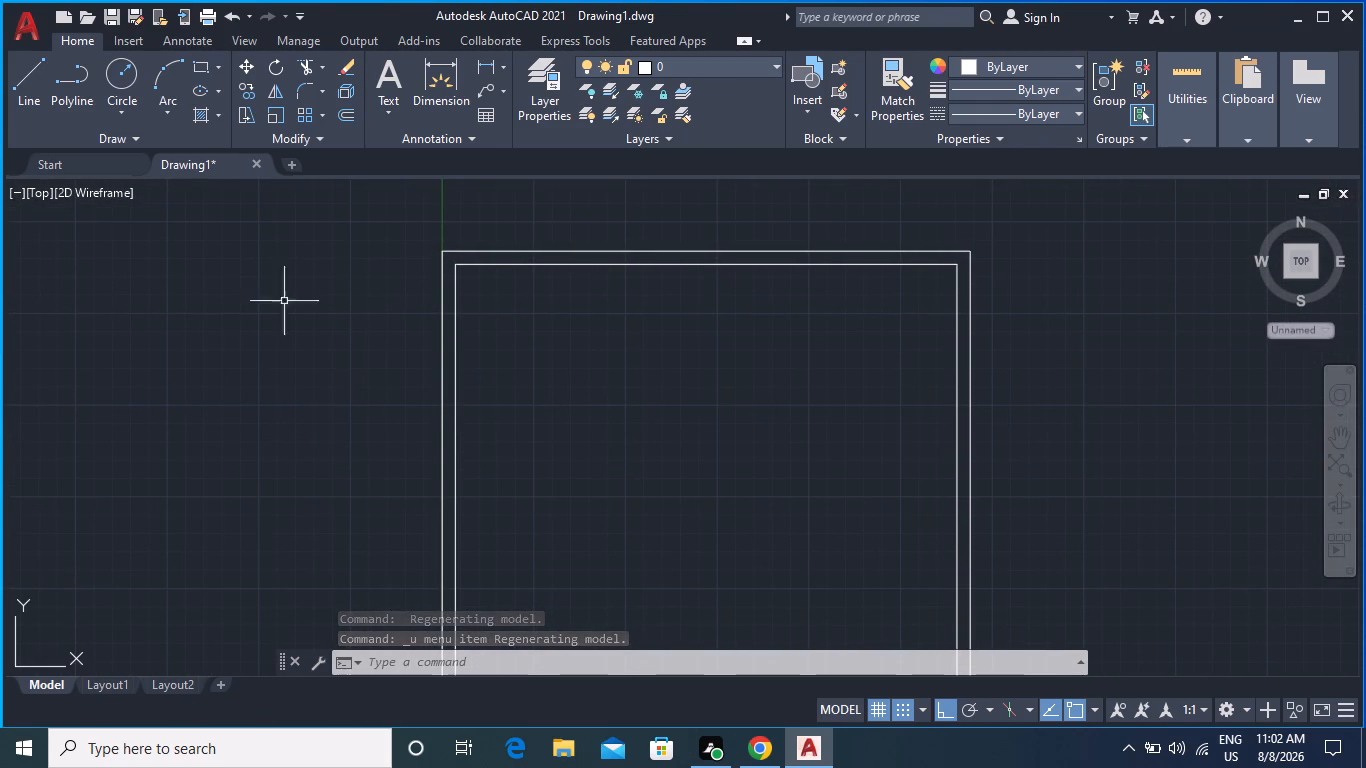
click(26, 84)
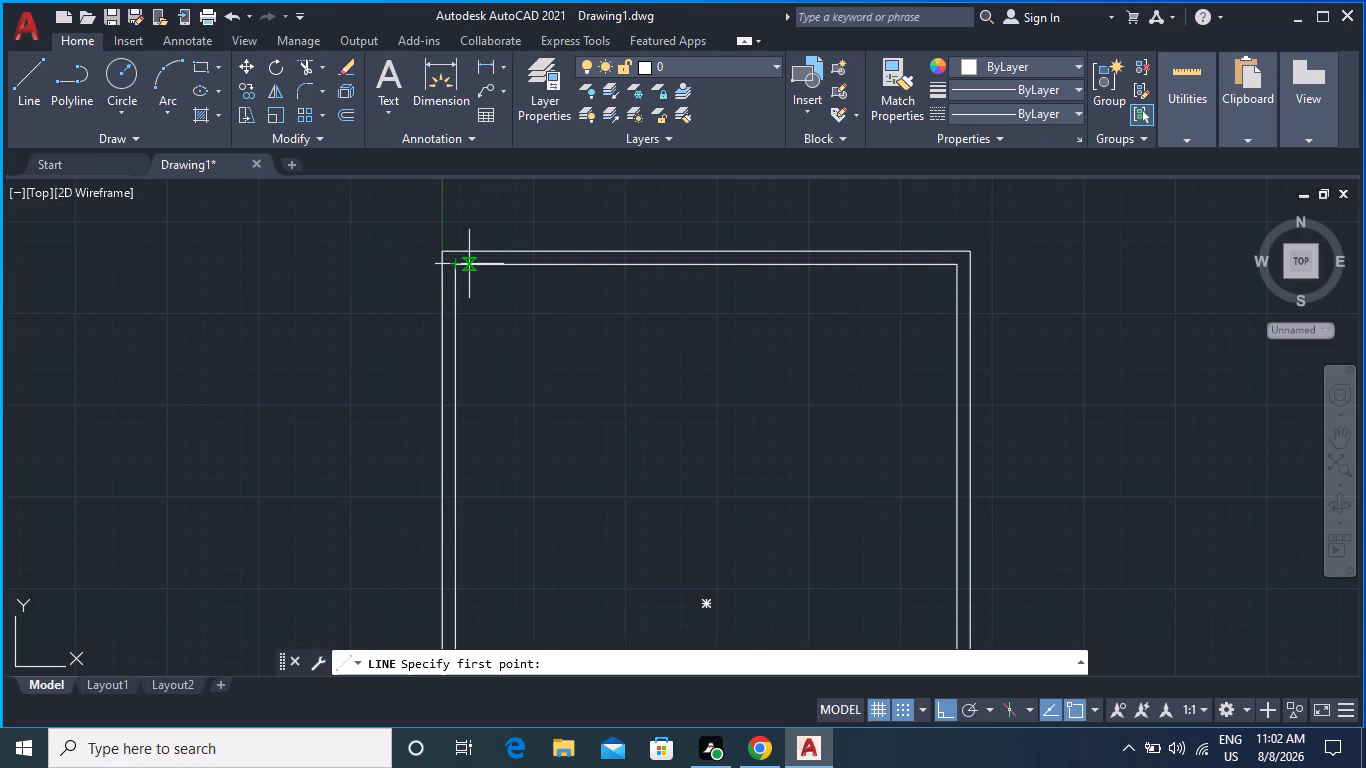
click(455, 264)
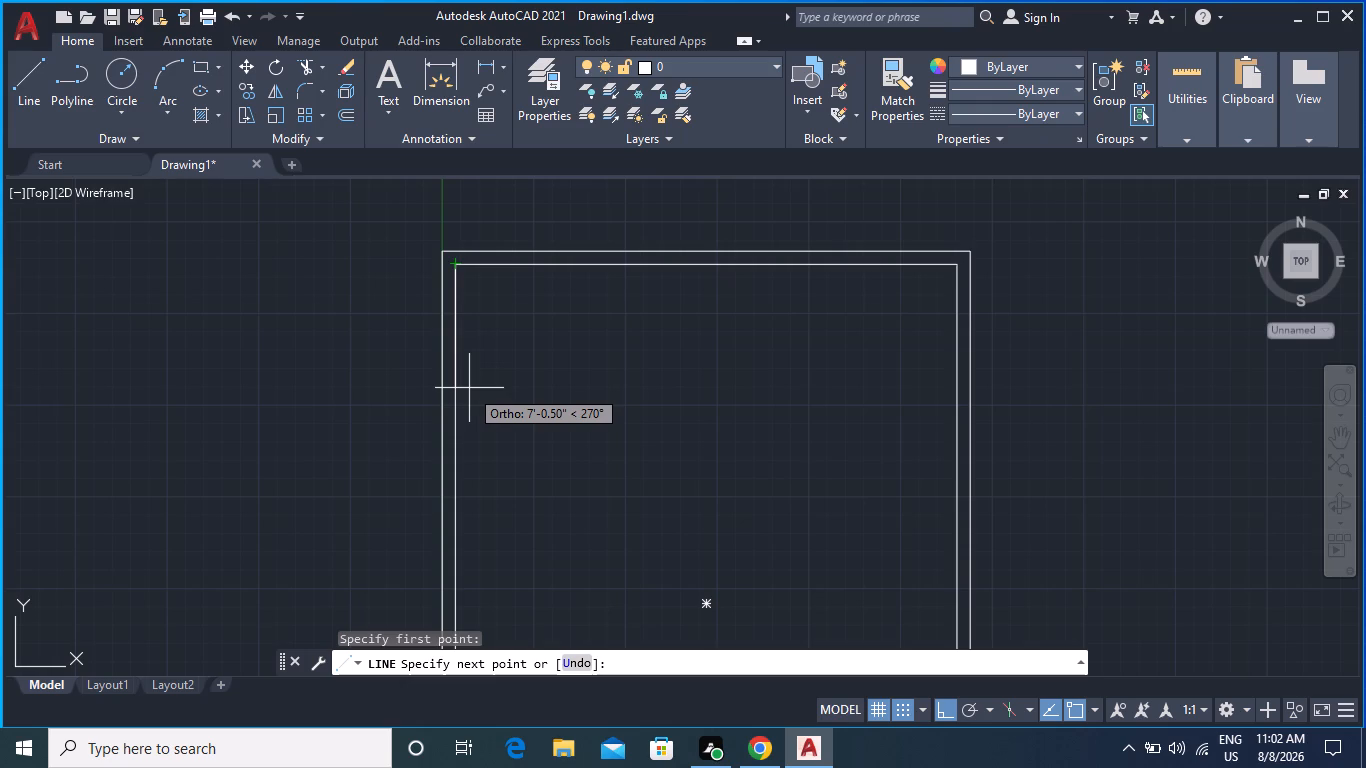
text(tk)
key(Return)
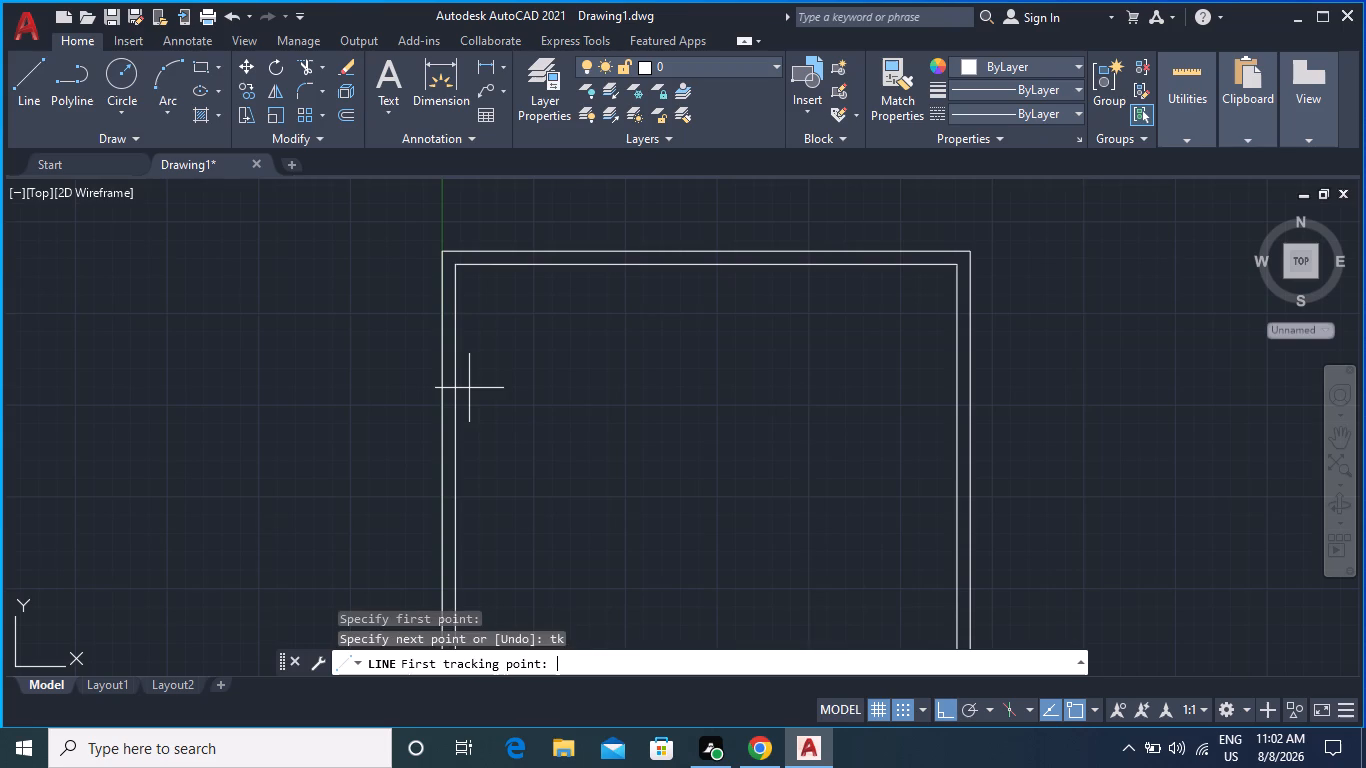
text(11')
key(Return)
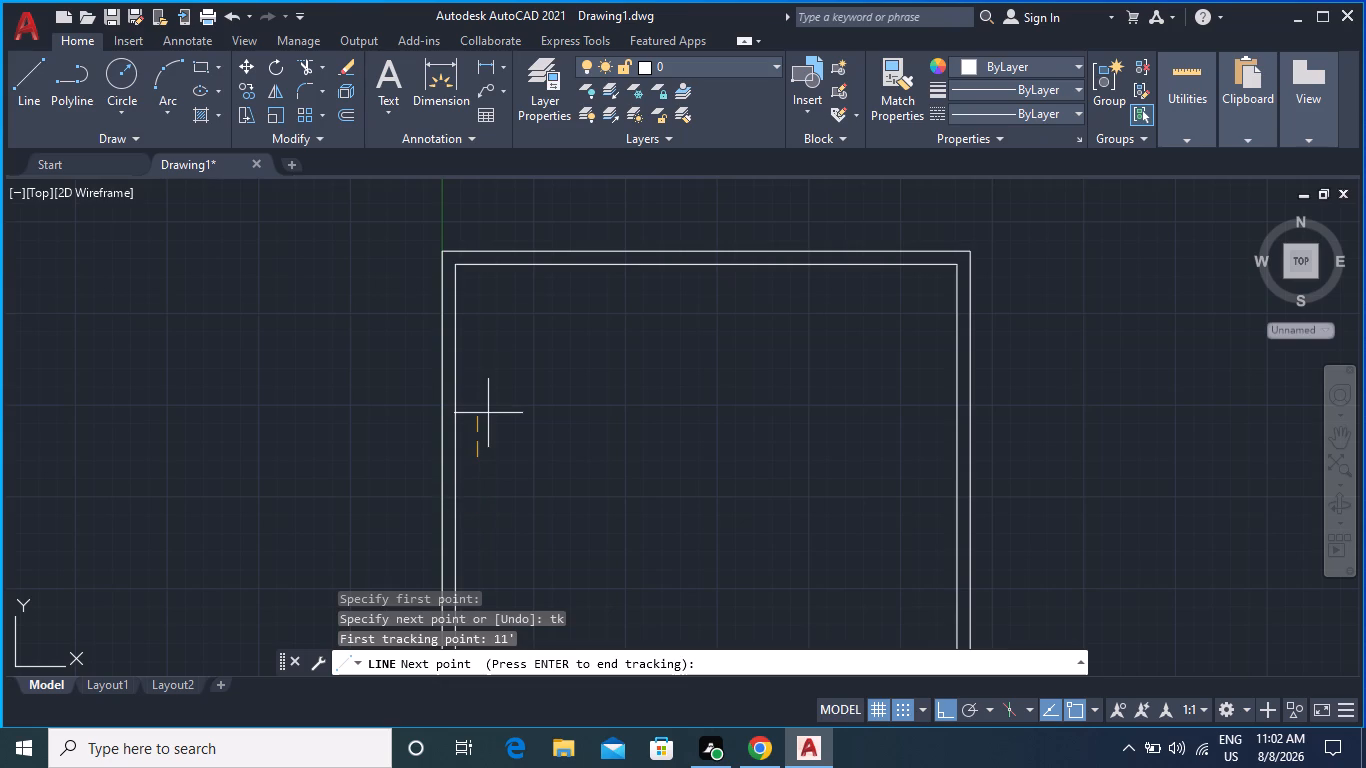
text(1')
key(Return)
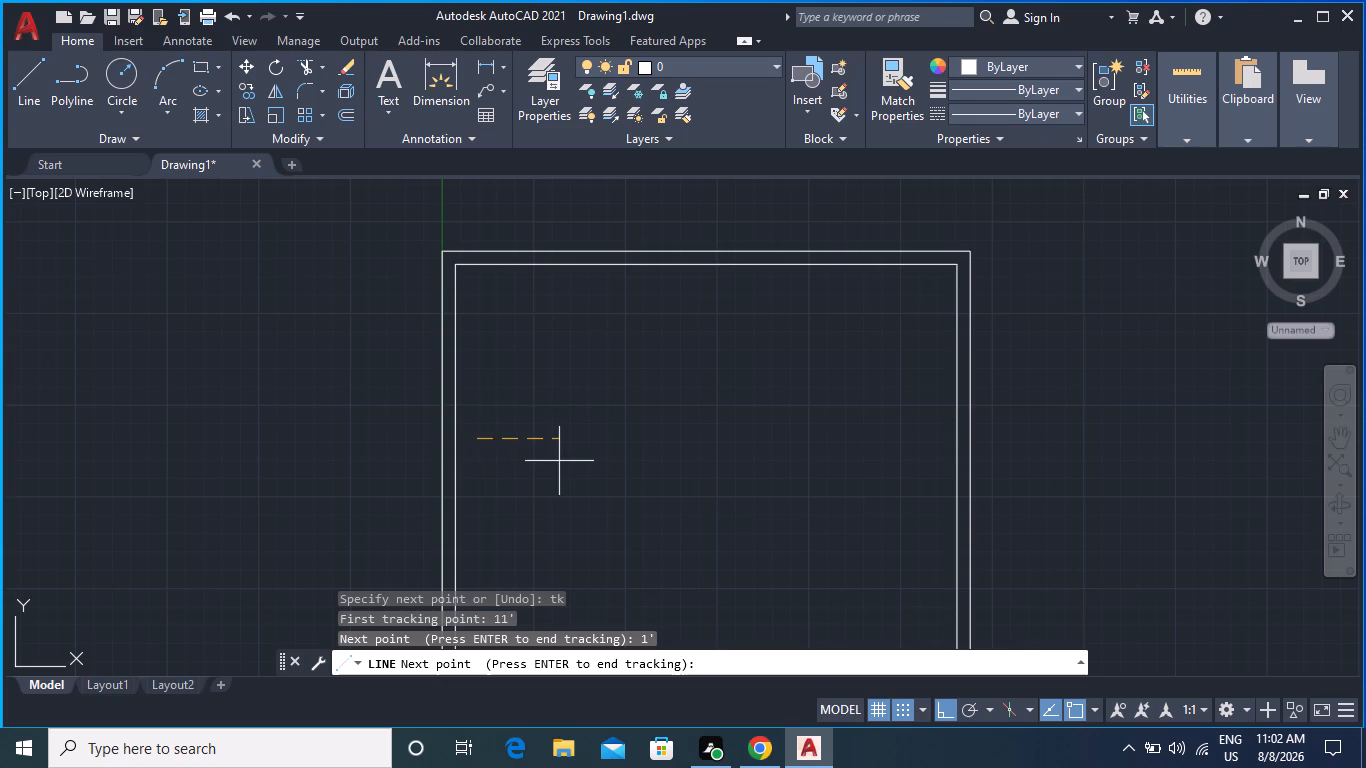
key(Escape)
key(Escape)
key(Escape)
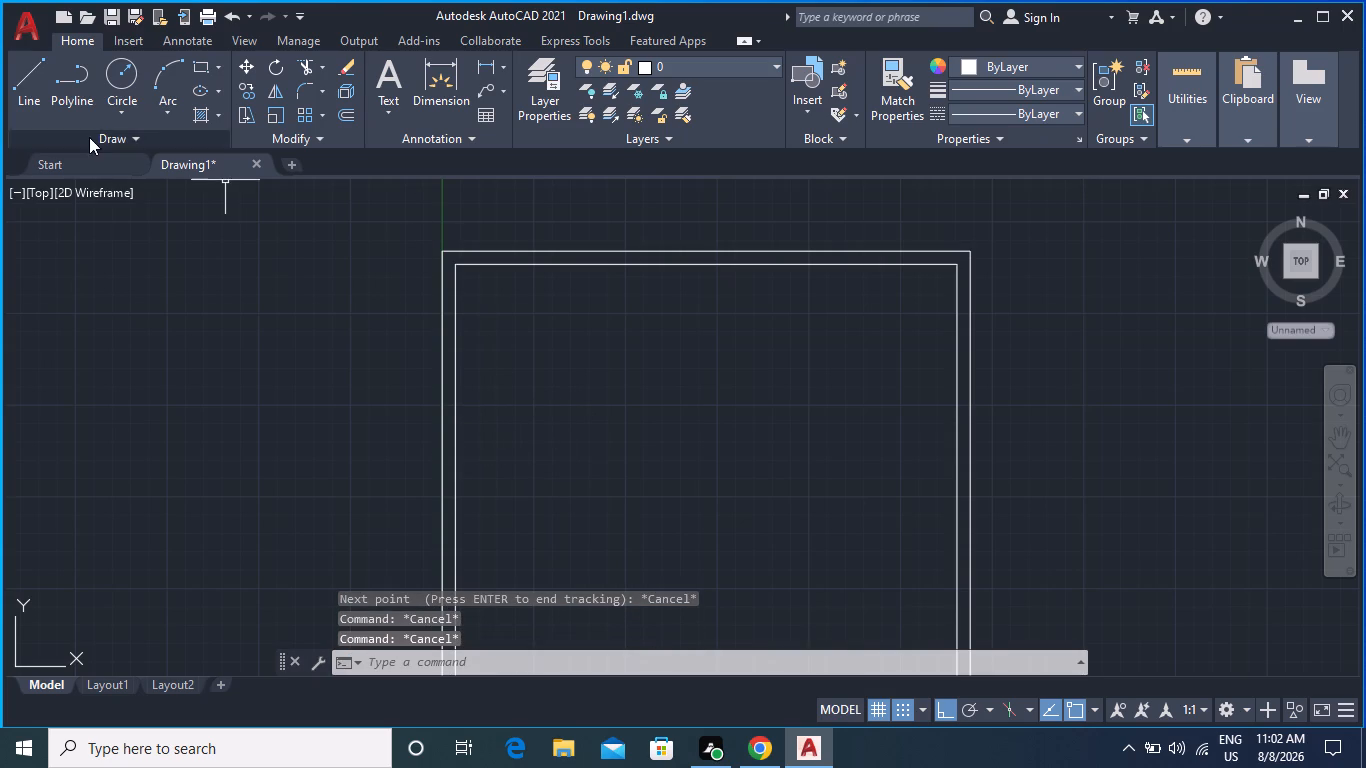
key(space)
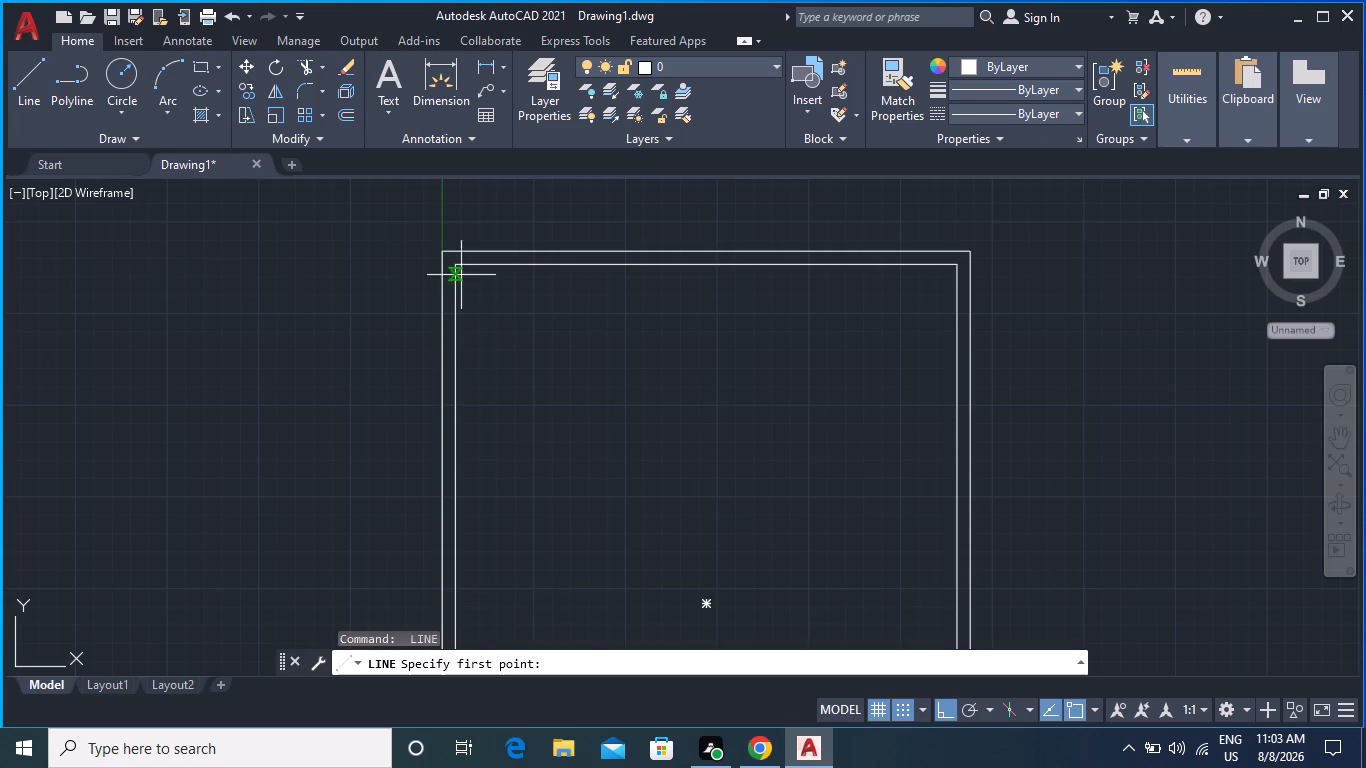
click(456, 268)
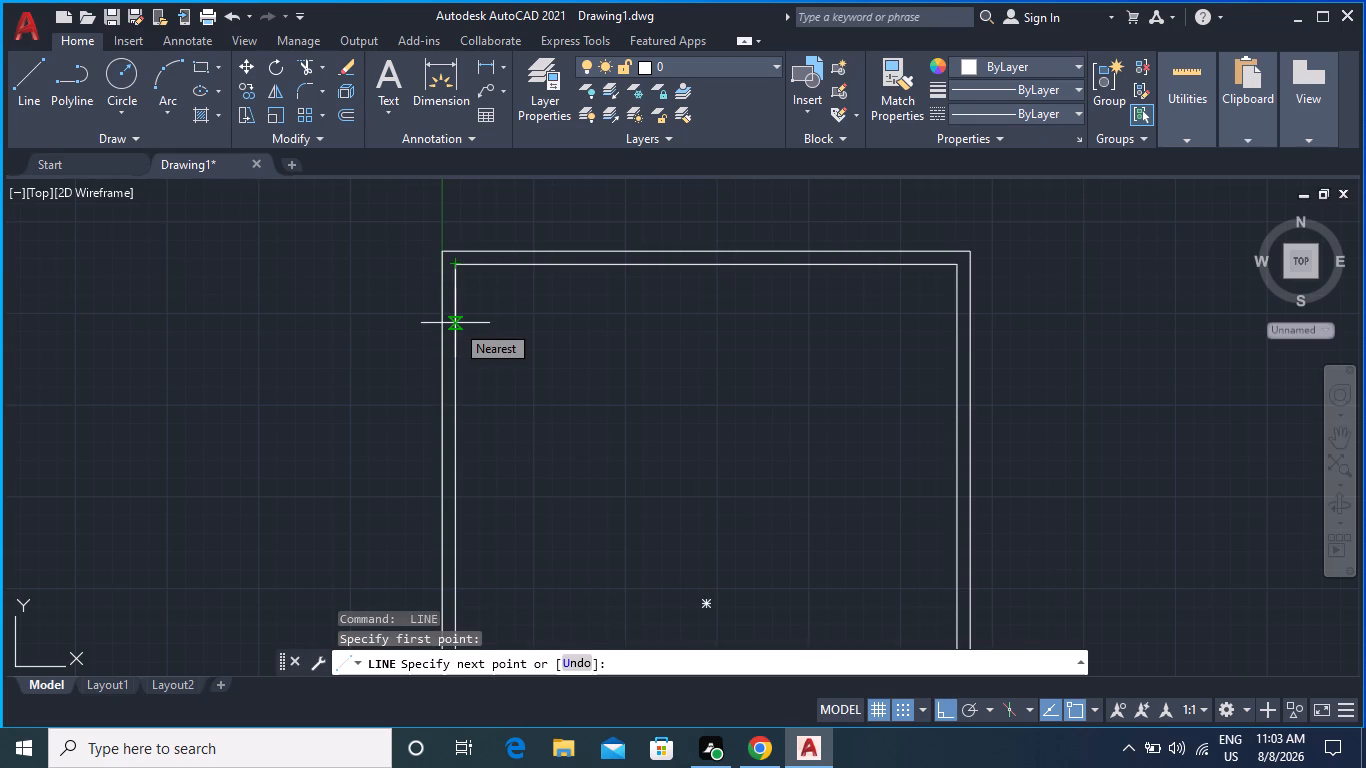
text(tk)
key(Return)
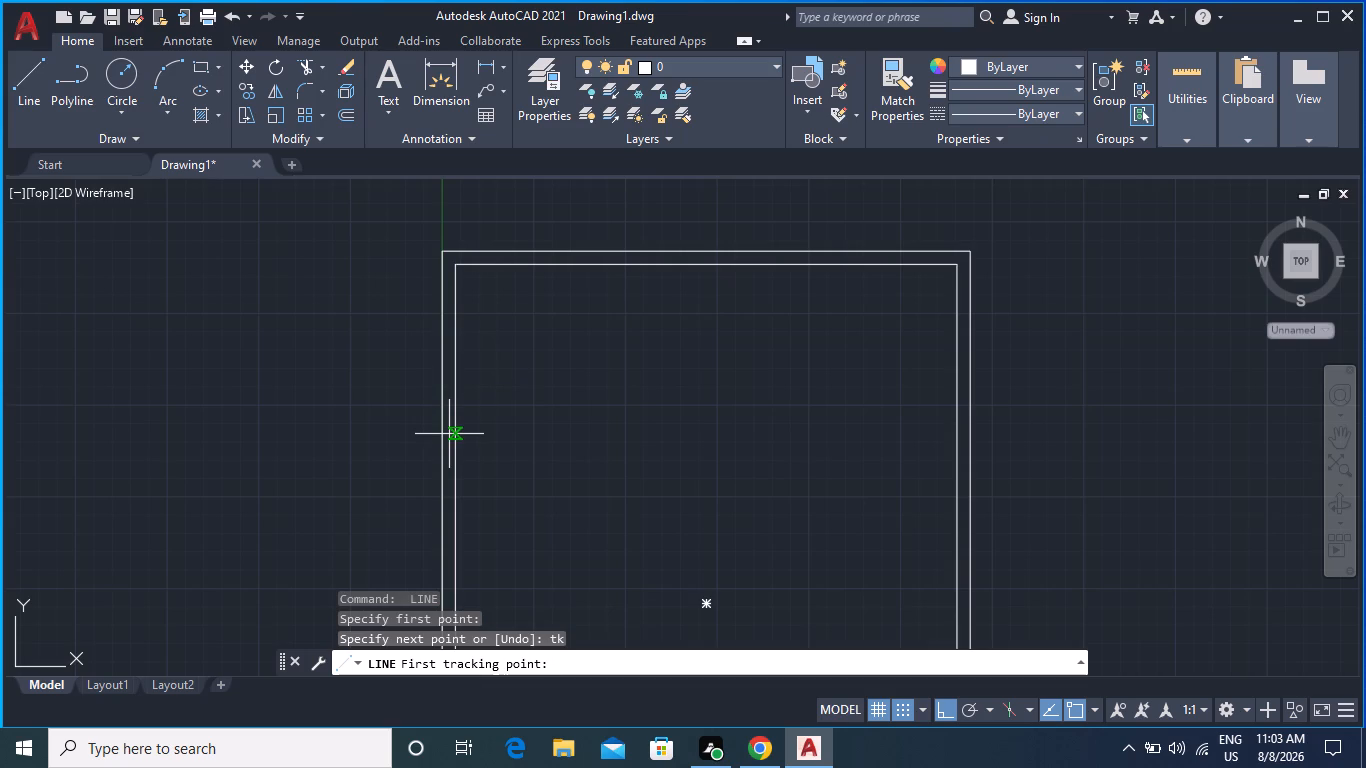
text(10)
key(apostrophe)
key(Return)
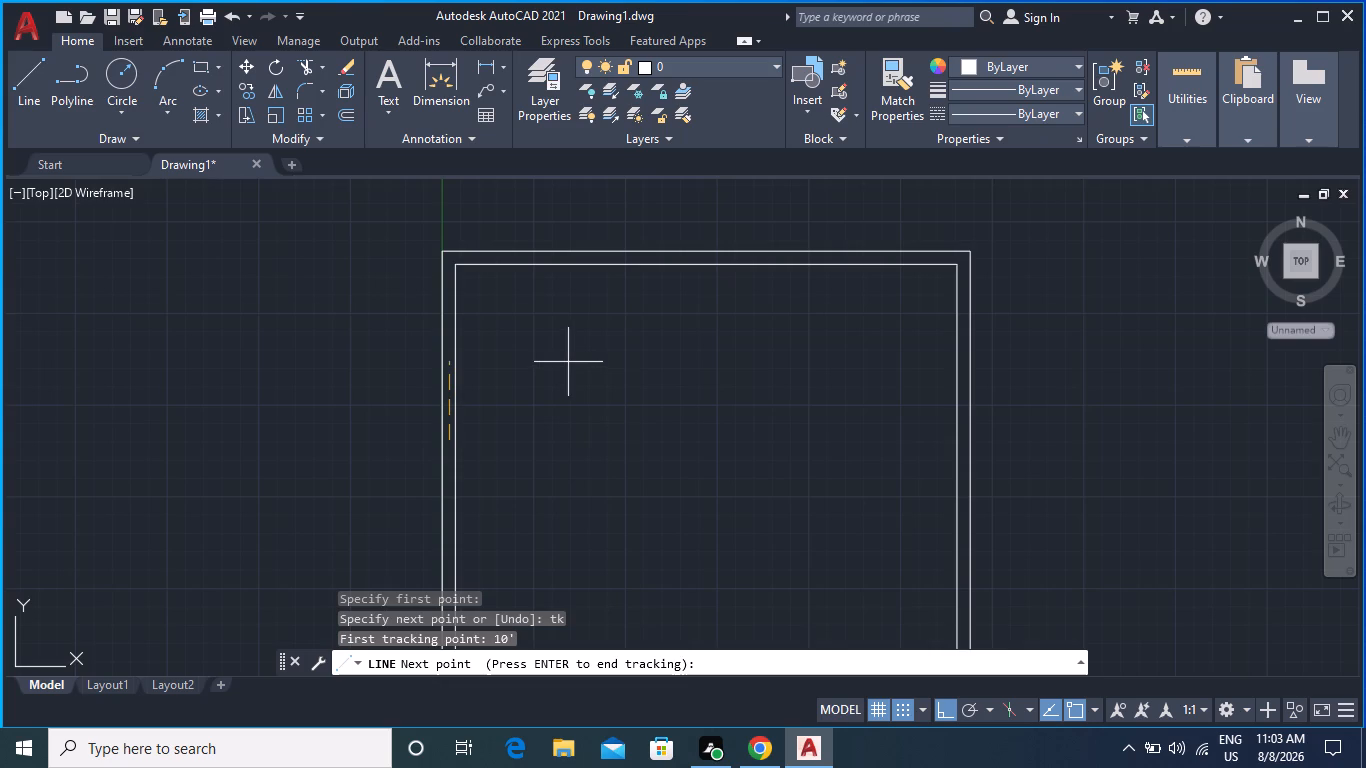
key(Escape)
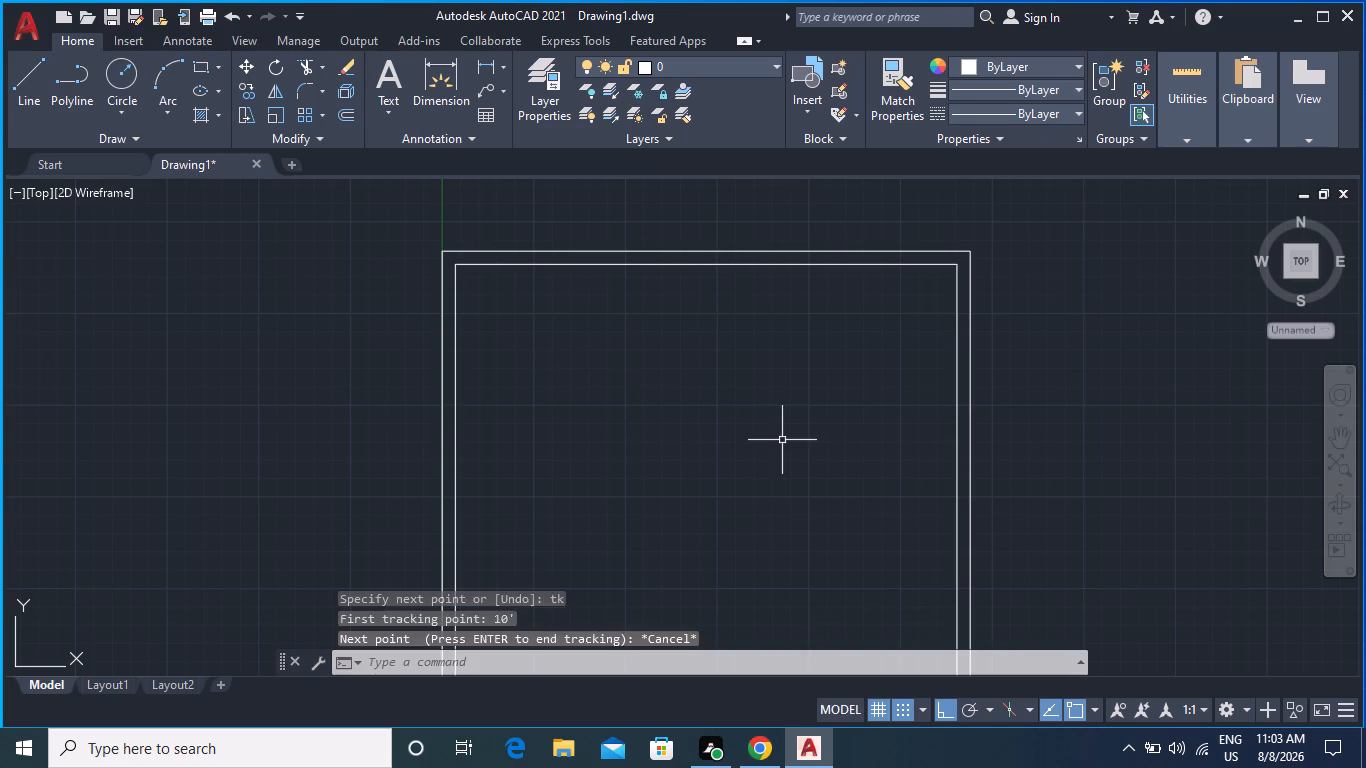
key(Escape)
Draw a horizontal line from a point tracked 10' down and 11' across from the inner upper-left corner to the left wall's inner face.
key(l)
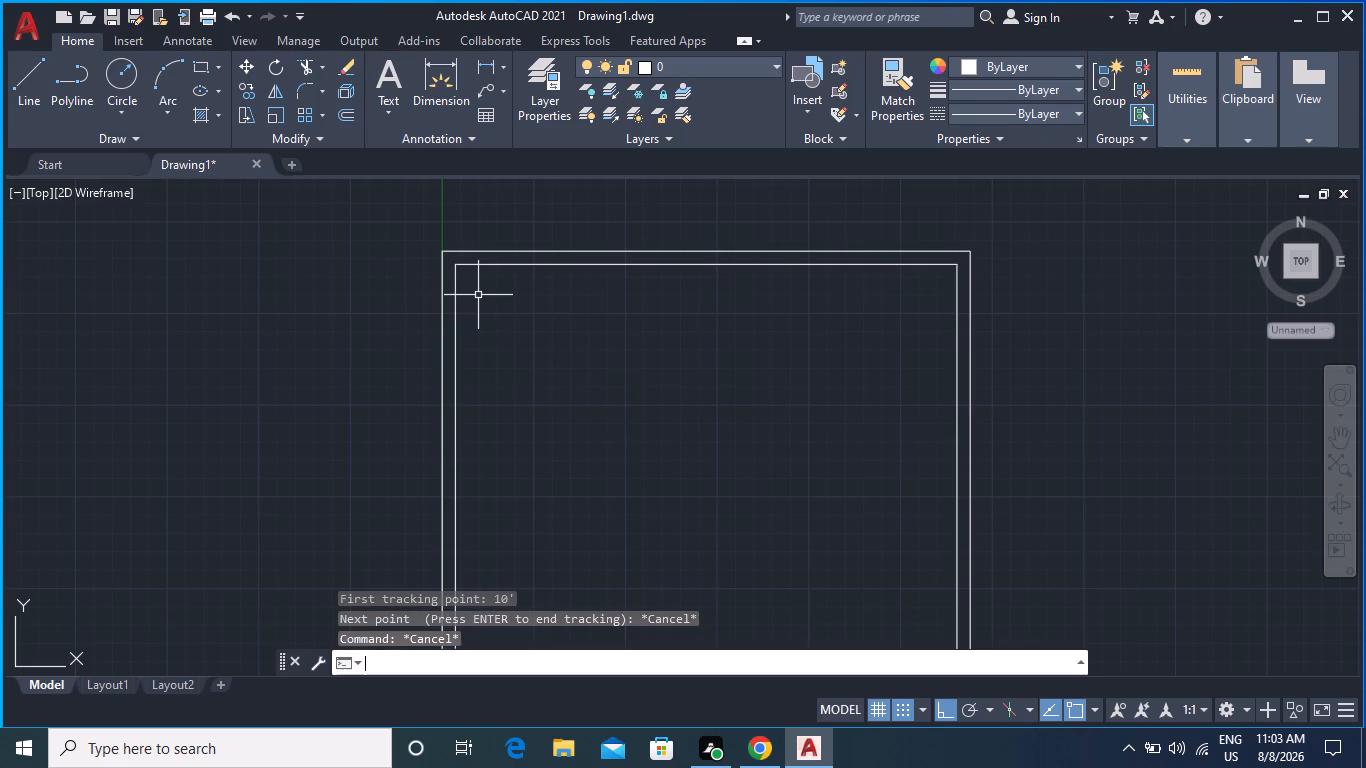
key(Return)
text(tk)
key(Return)
scroll(473, 257, up, 2)
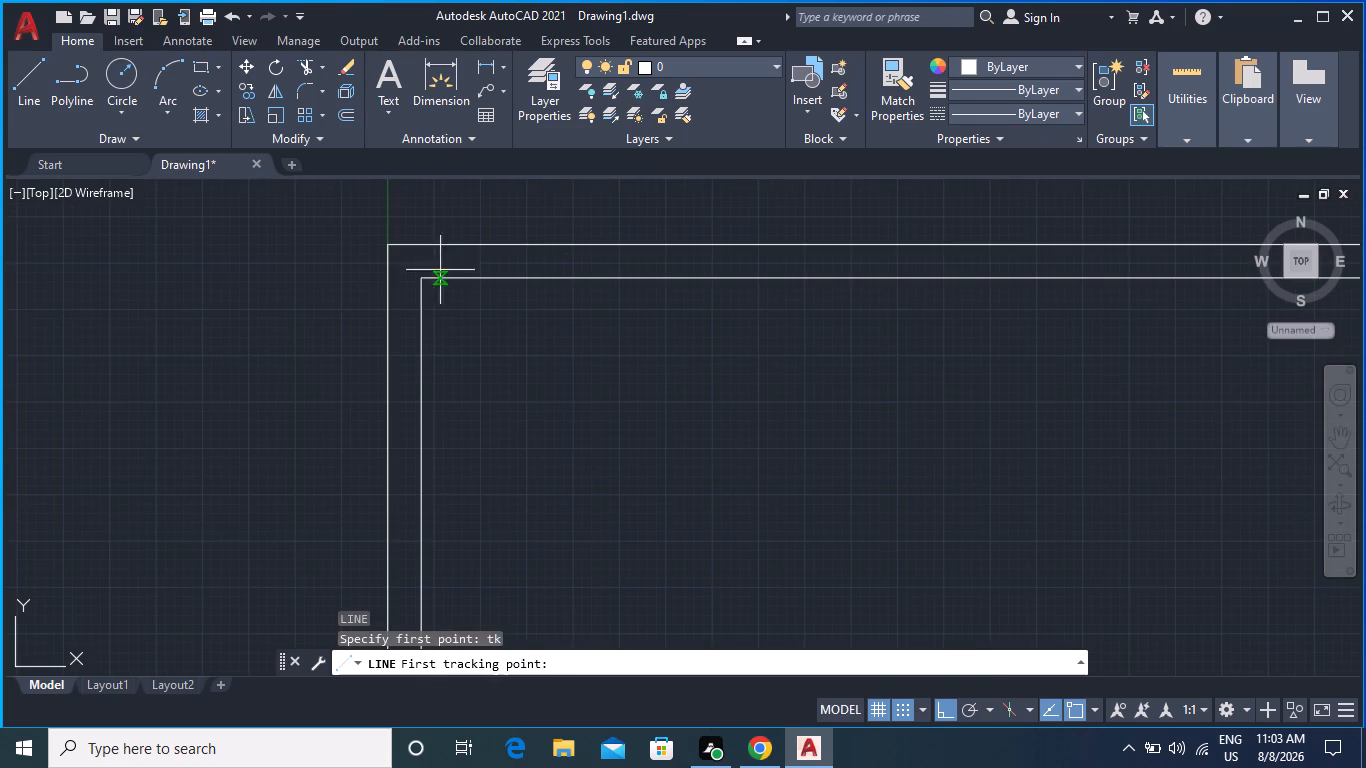
click(422, 282)
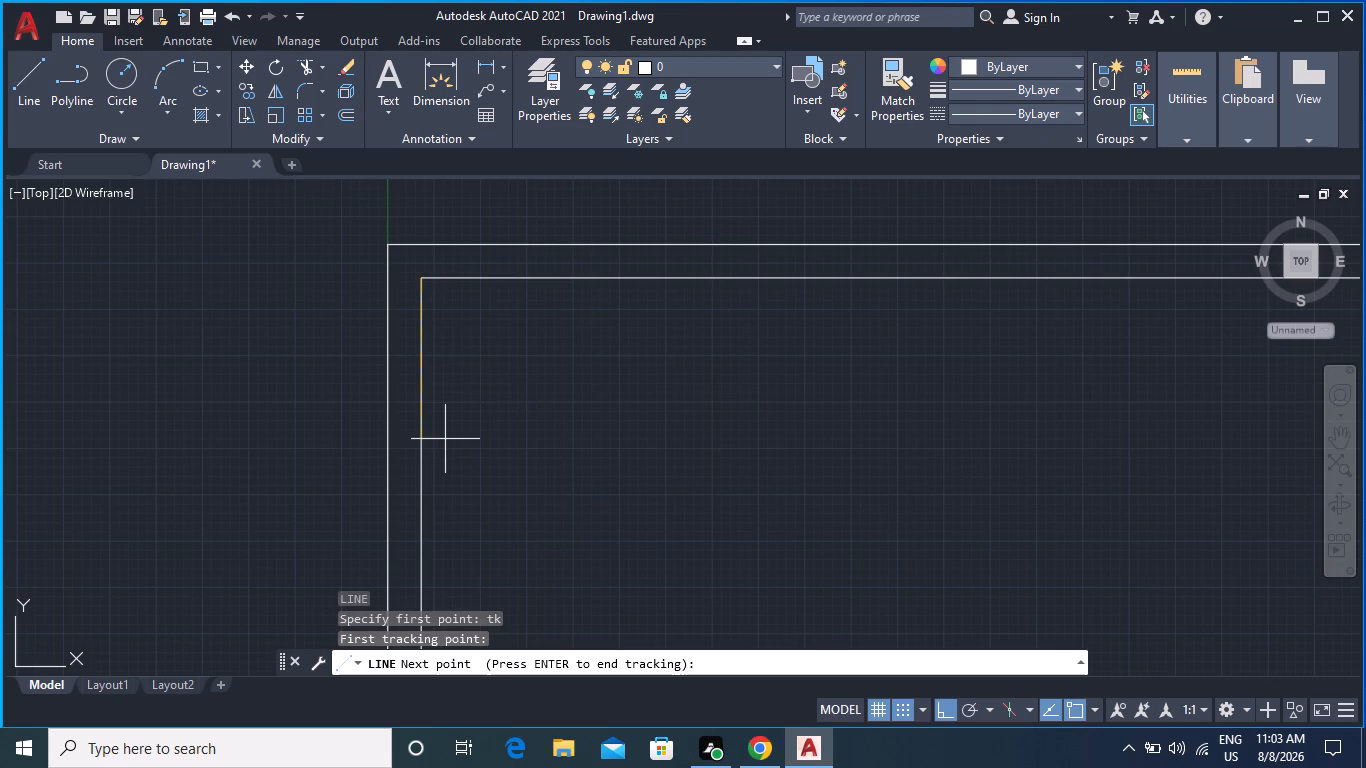
text(10)
key(apostrophe)
key(Return)
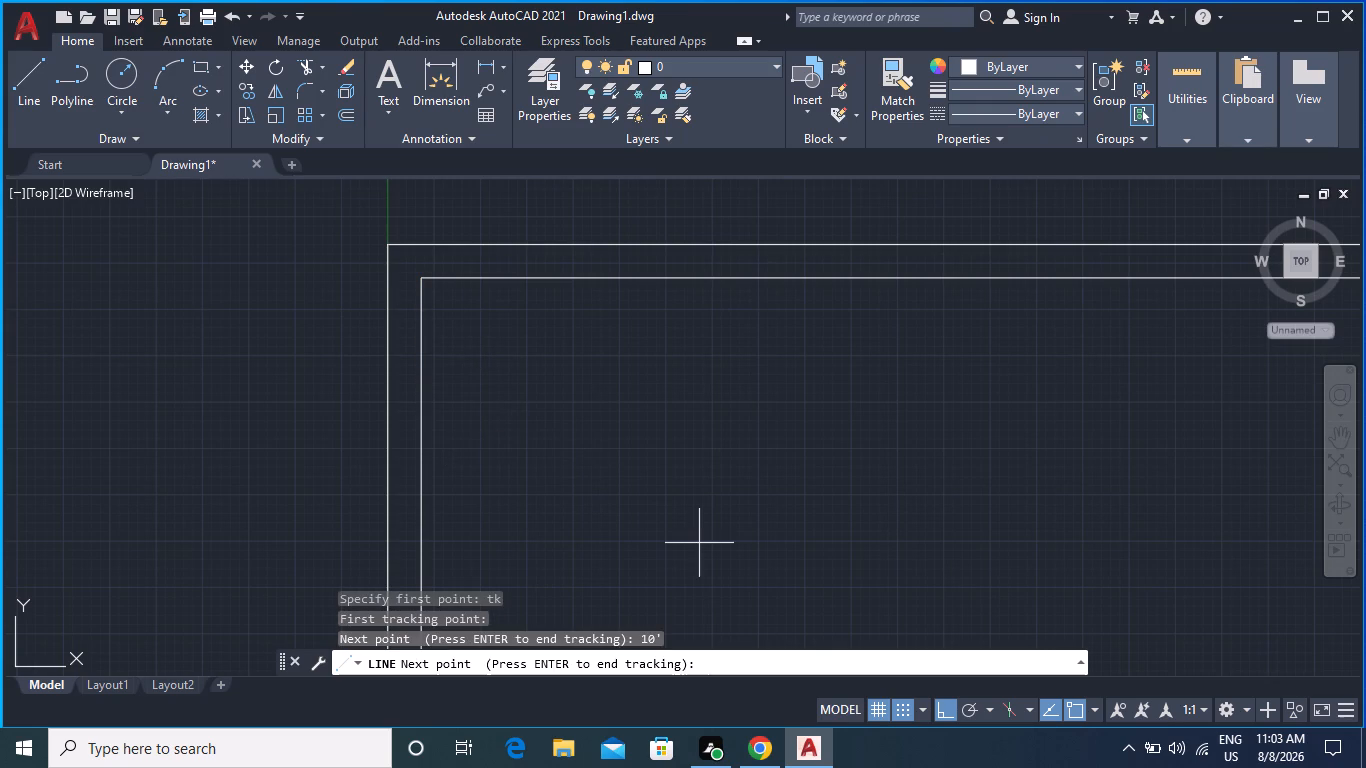
text(11)
key(apostrophe)
key(Return)
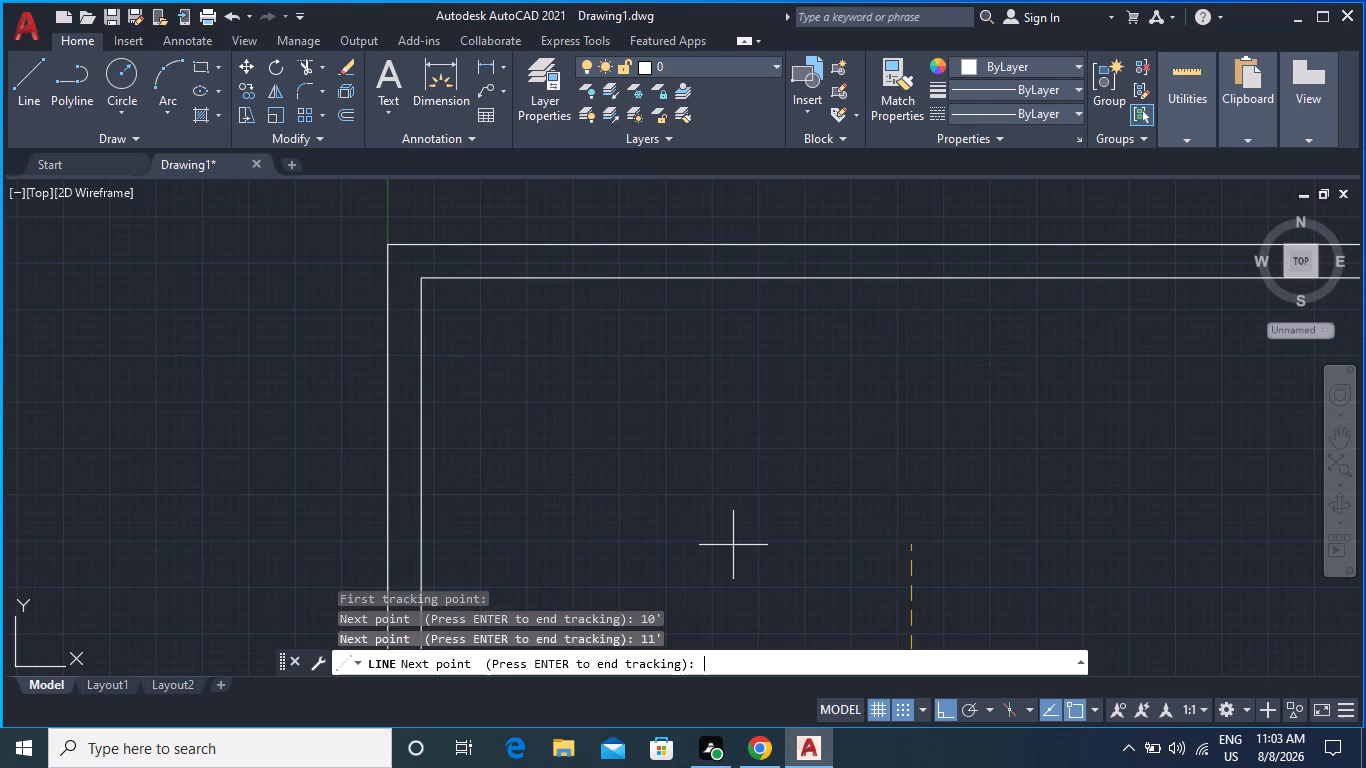
scroll(732, 545, down, 2)
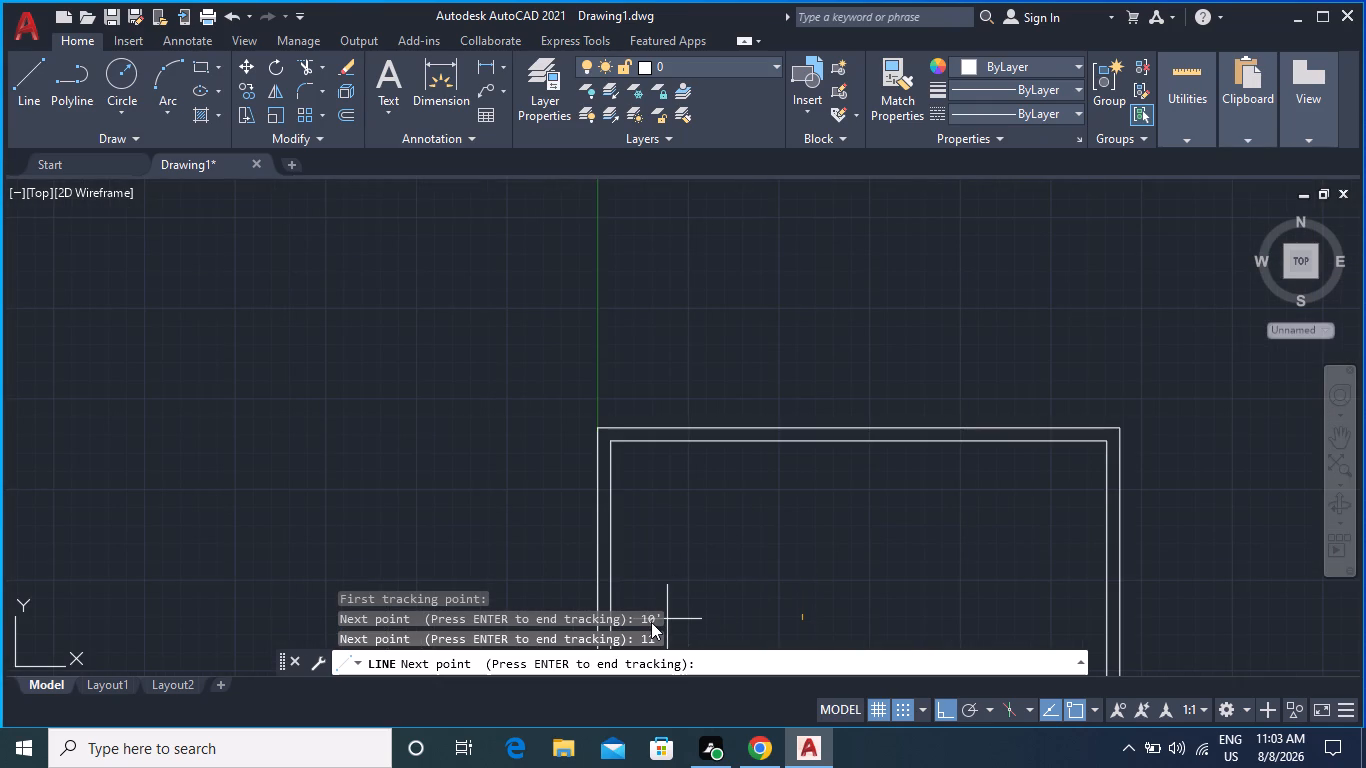
key(Return)
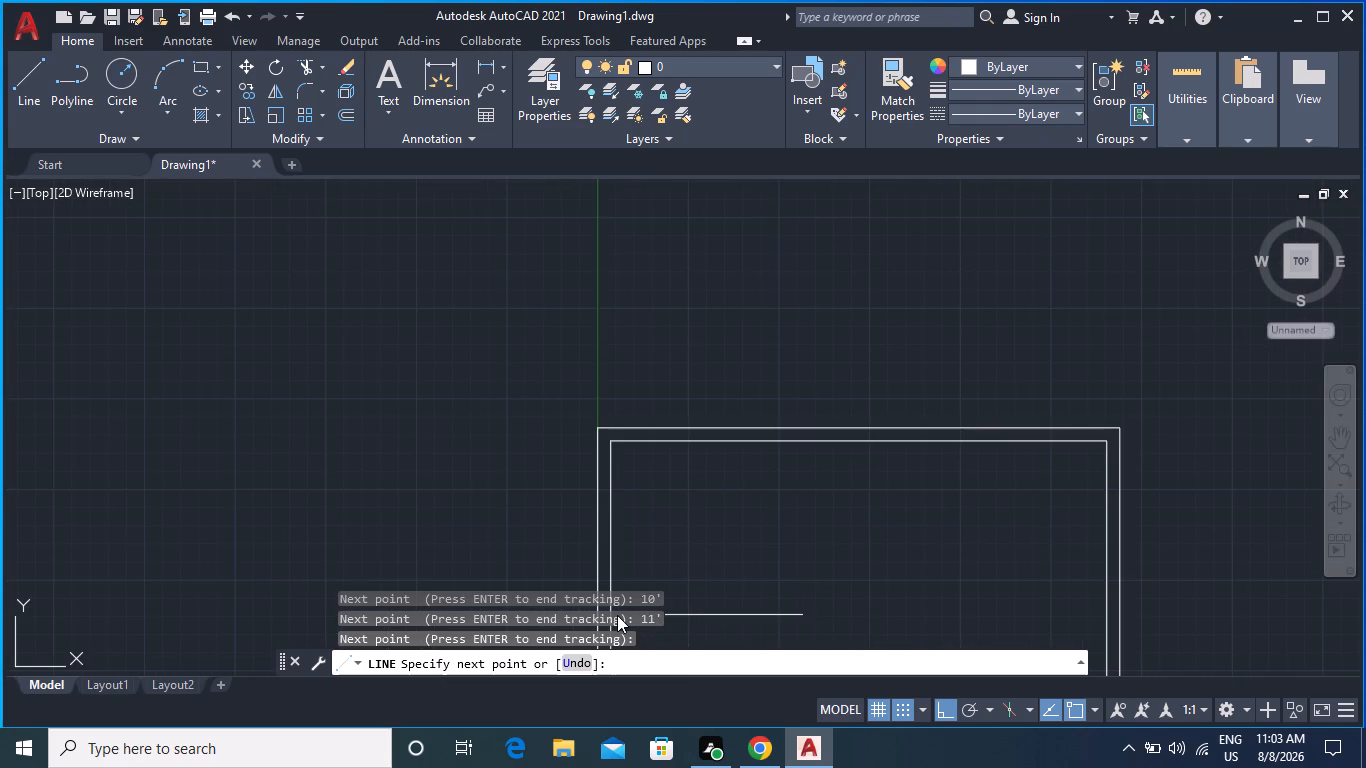
middle_drag(713, 582, 650, 419)
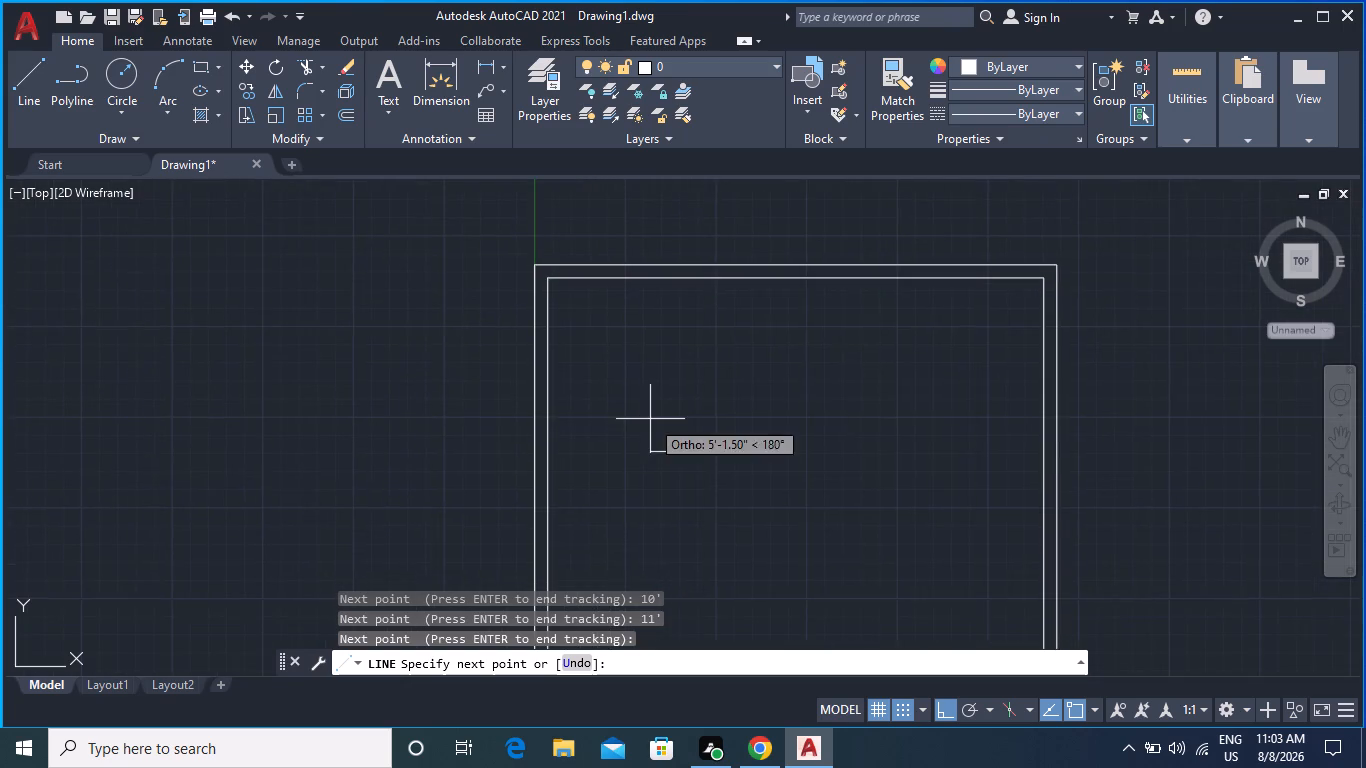
scroll(555, 455, up, 6)
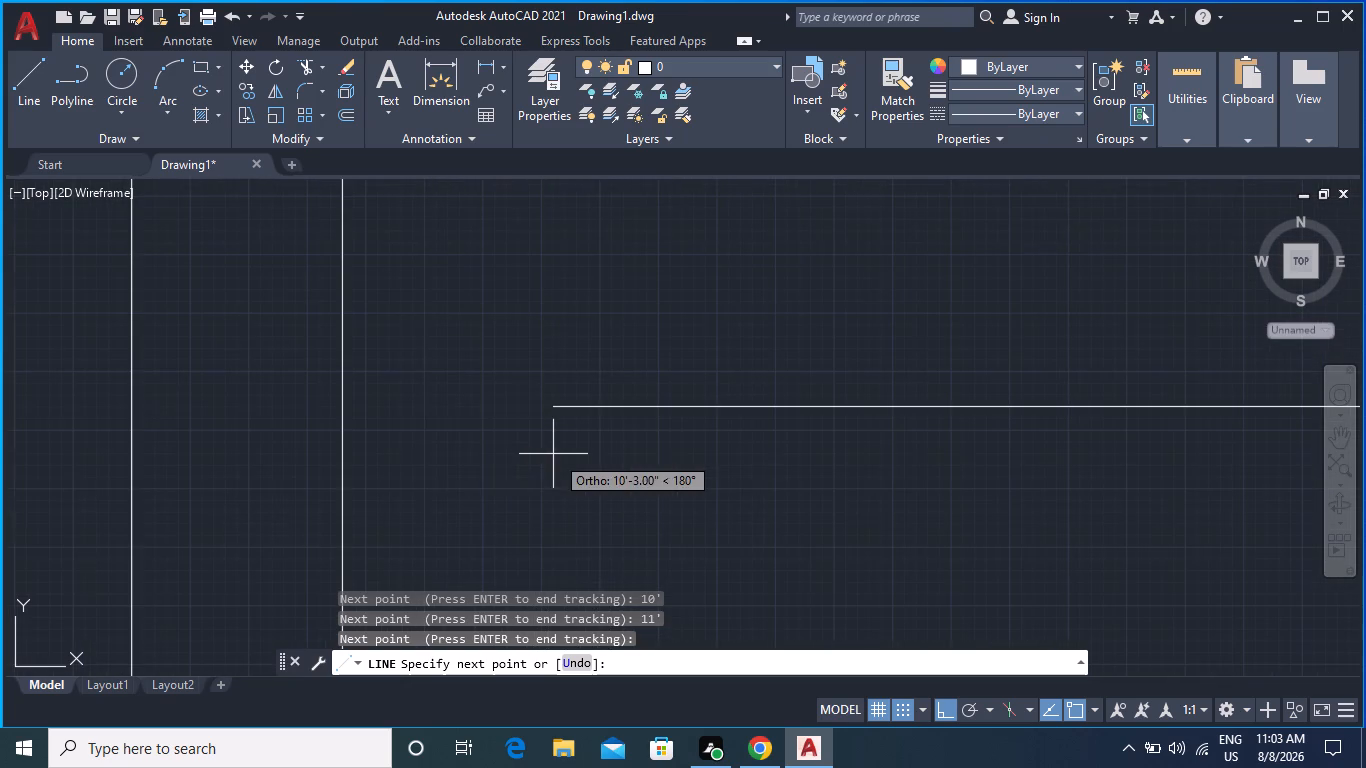
click(339, 410)
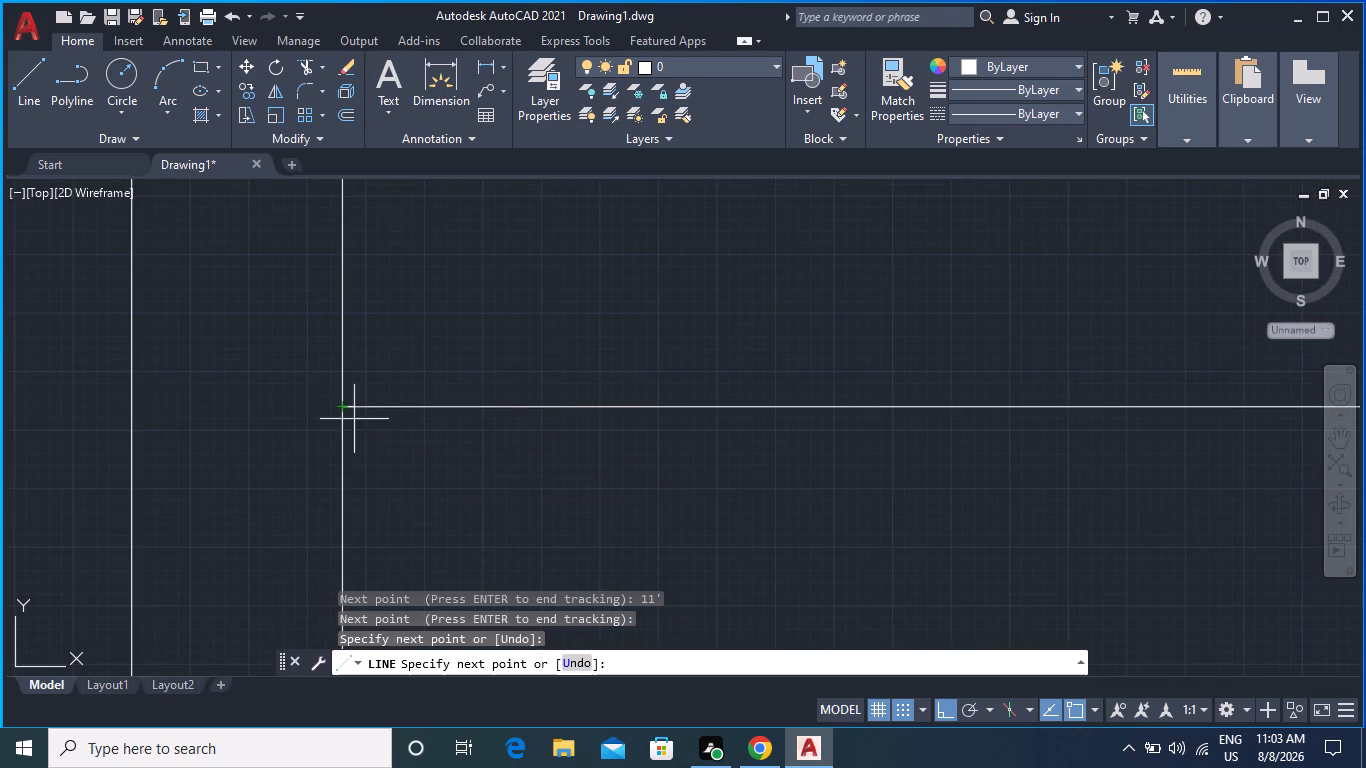
key(Escape)
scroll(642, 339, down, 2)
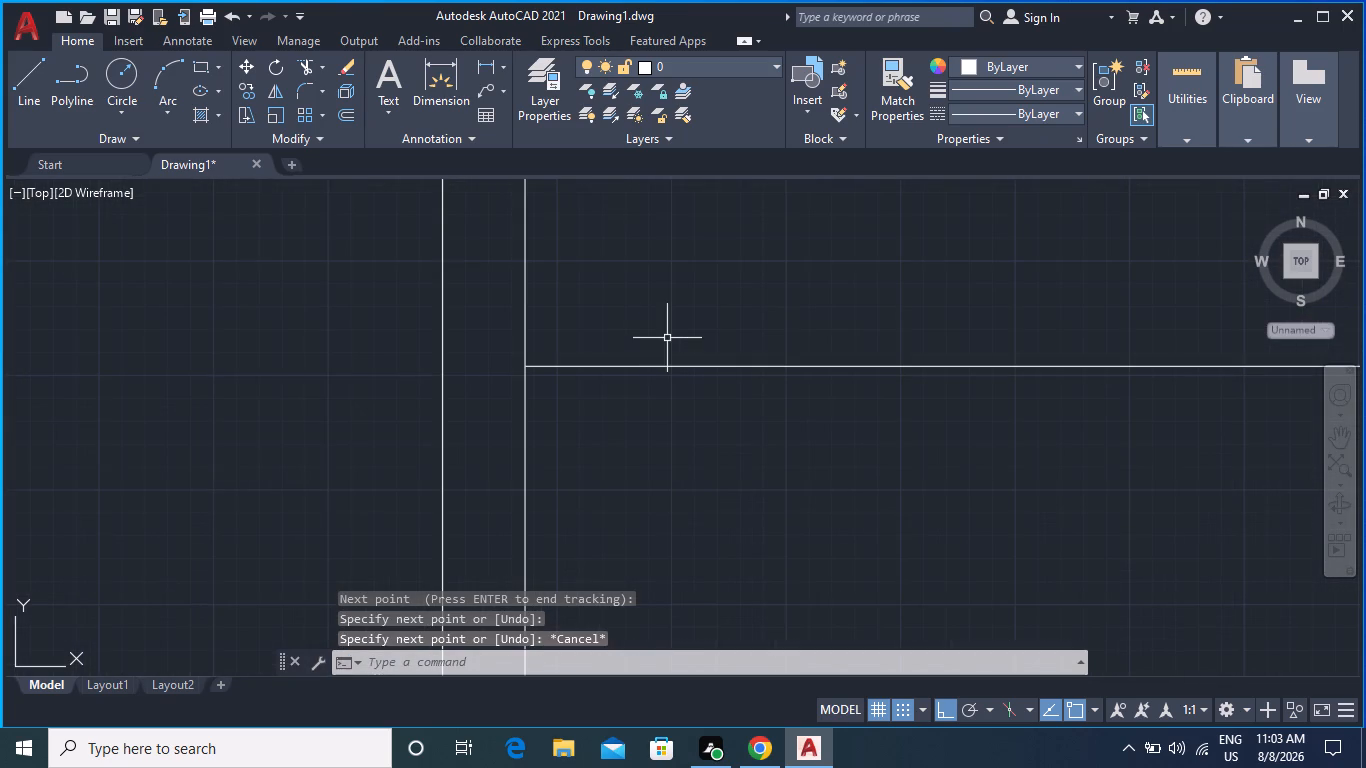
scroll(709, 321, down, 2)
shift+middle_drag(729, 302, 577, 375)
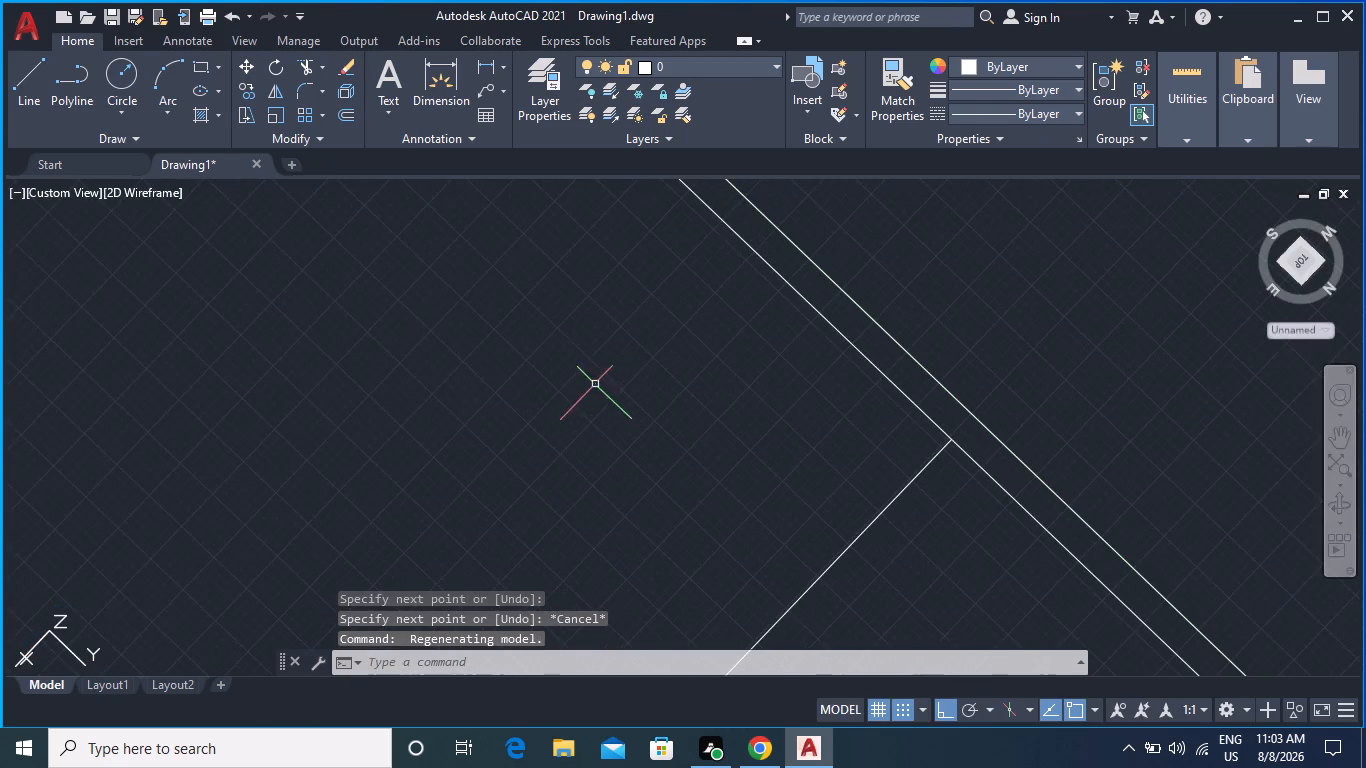
Return to the top view and draw a vertical line from the horizontal line's free end up to the top wall's inner face.
key(ctrl+z)
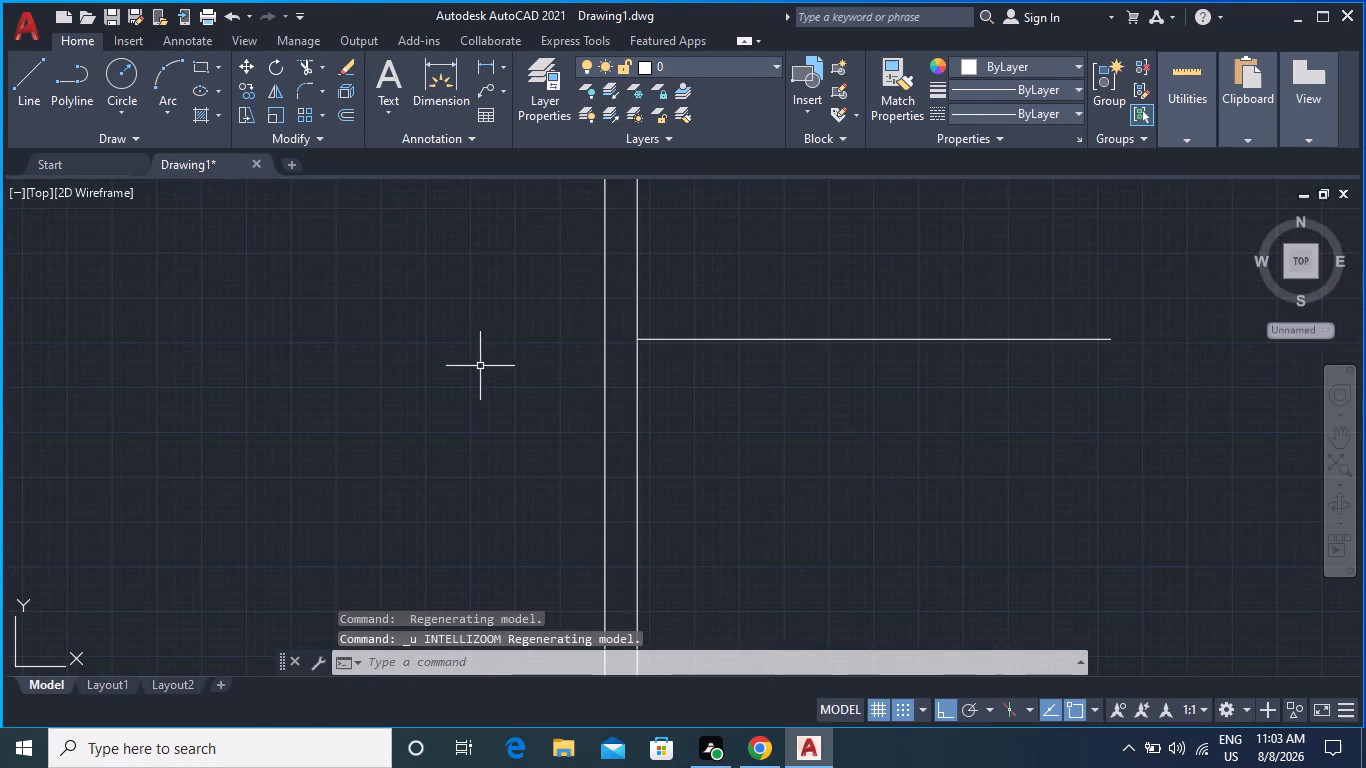
middle_drag(834, 302, 453, 449)
middle_drag(551, 407, 499, 487)
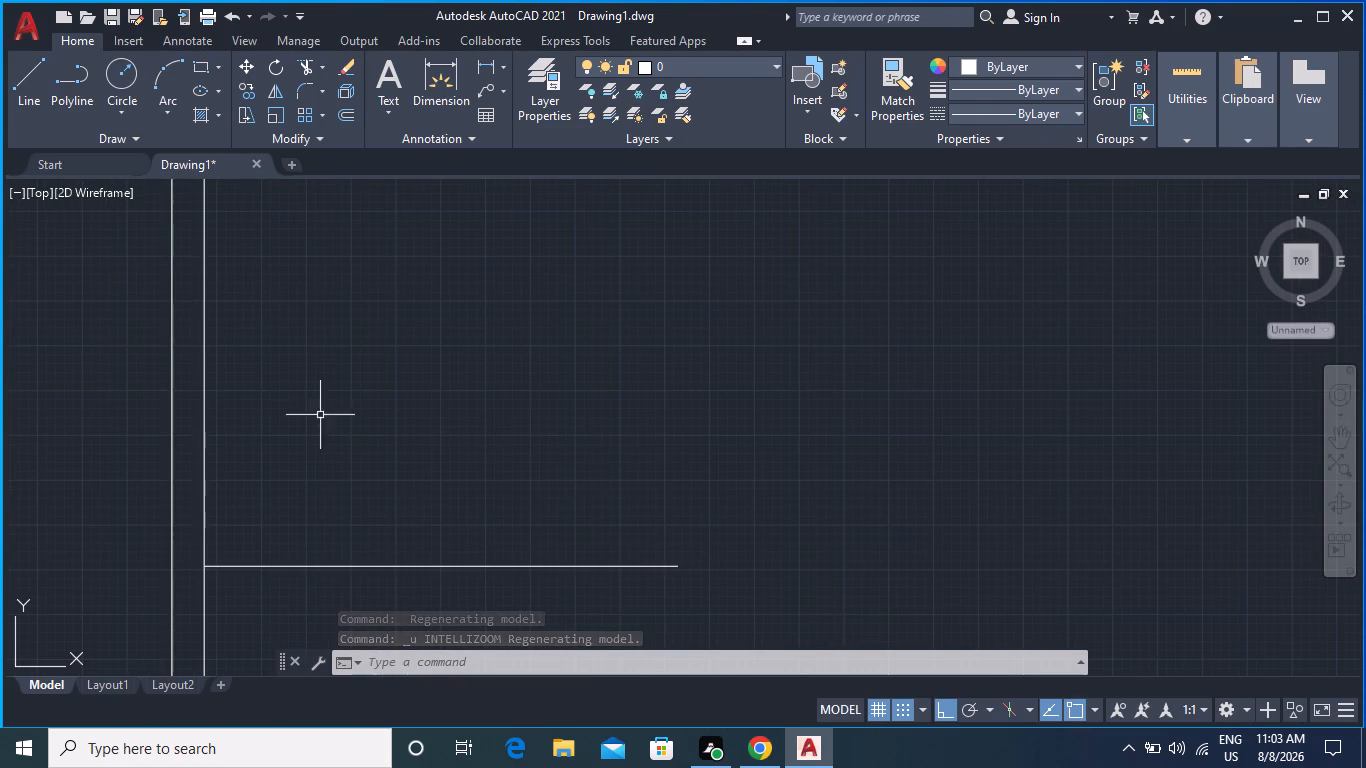
click(34, 81)
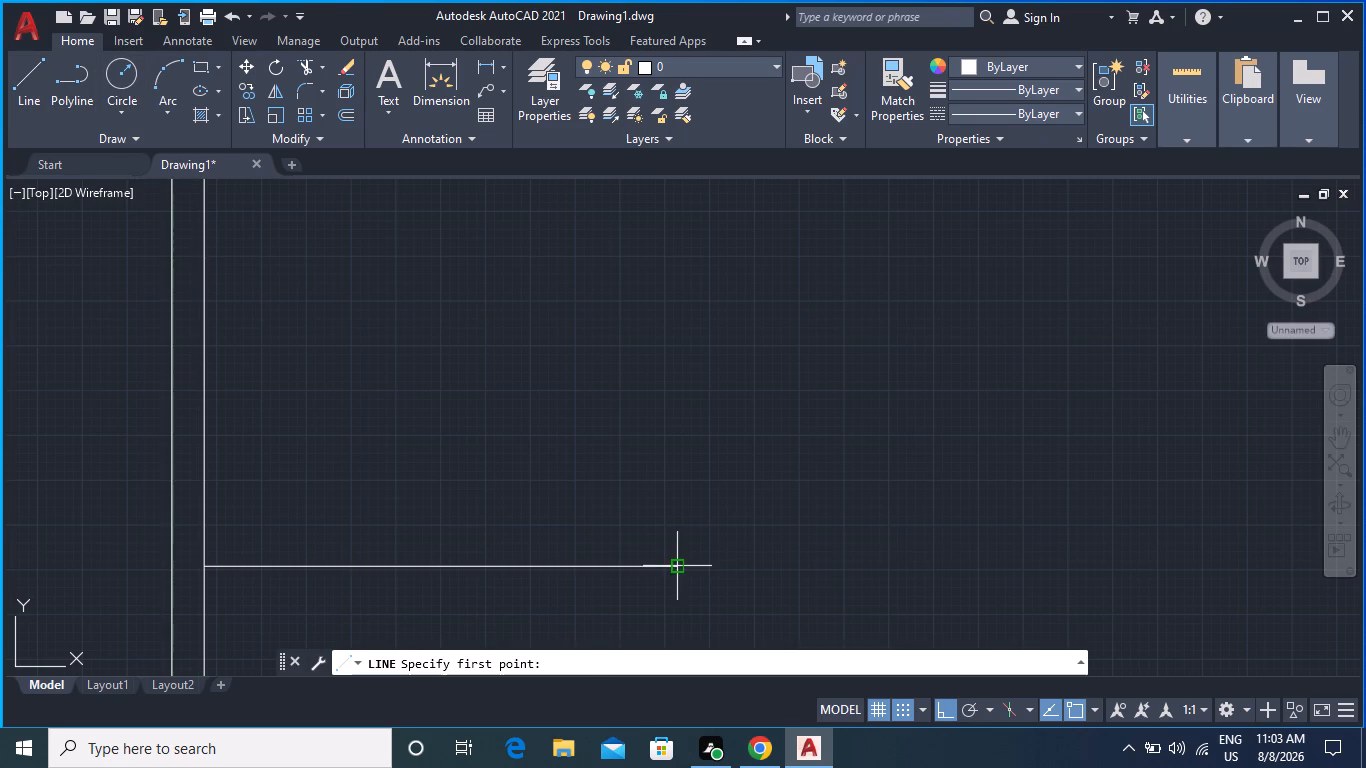
click(677, 570)
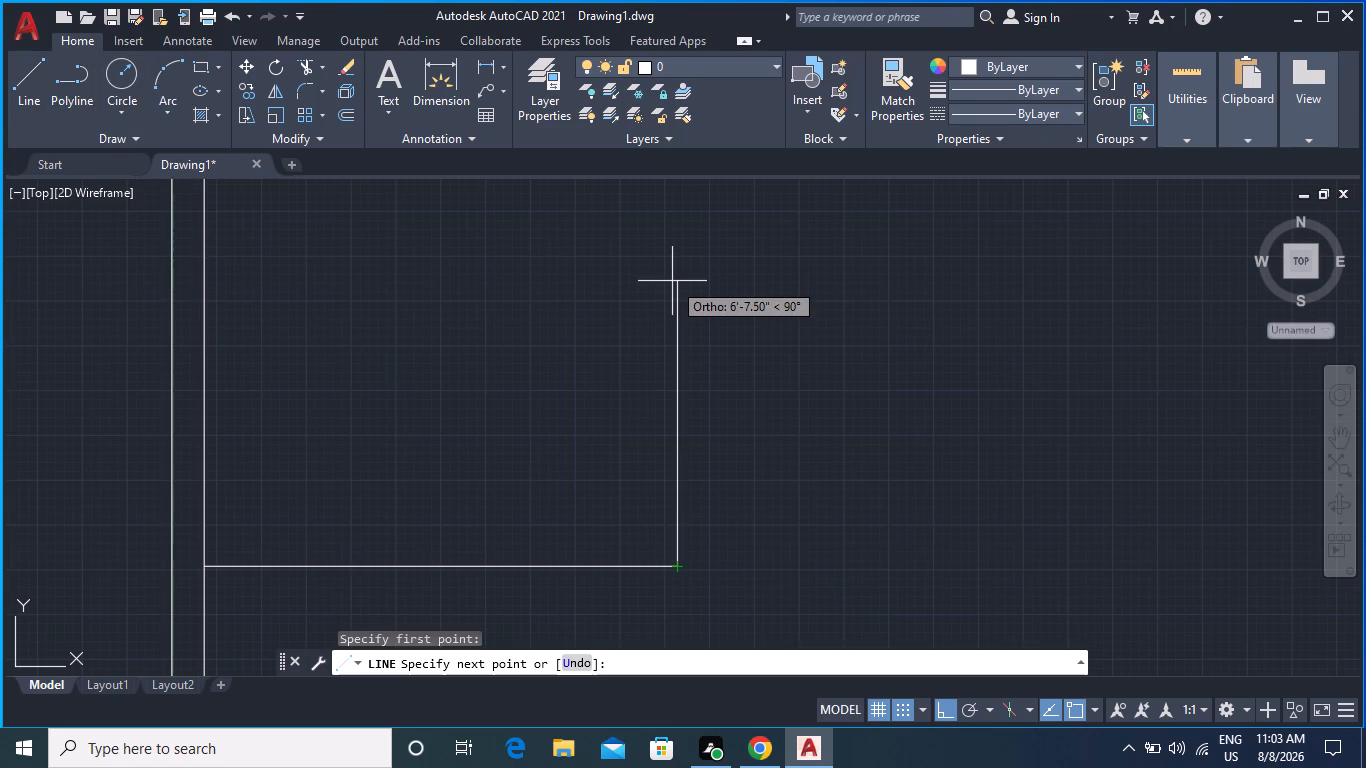
middle_drag(686, 223, 684, 356)
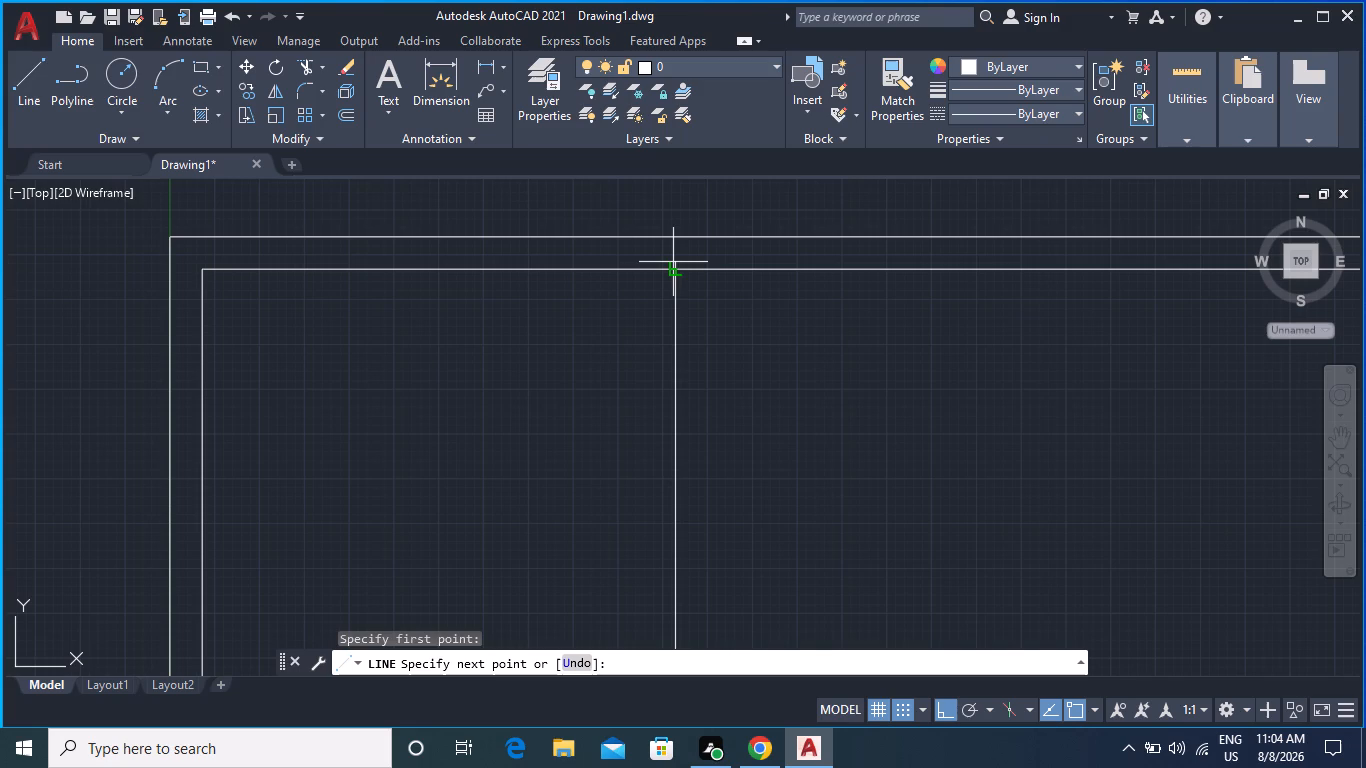
click(674, 264)
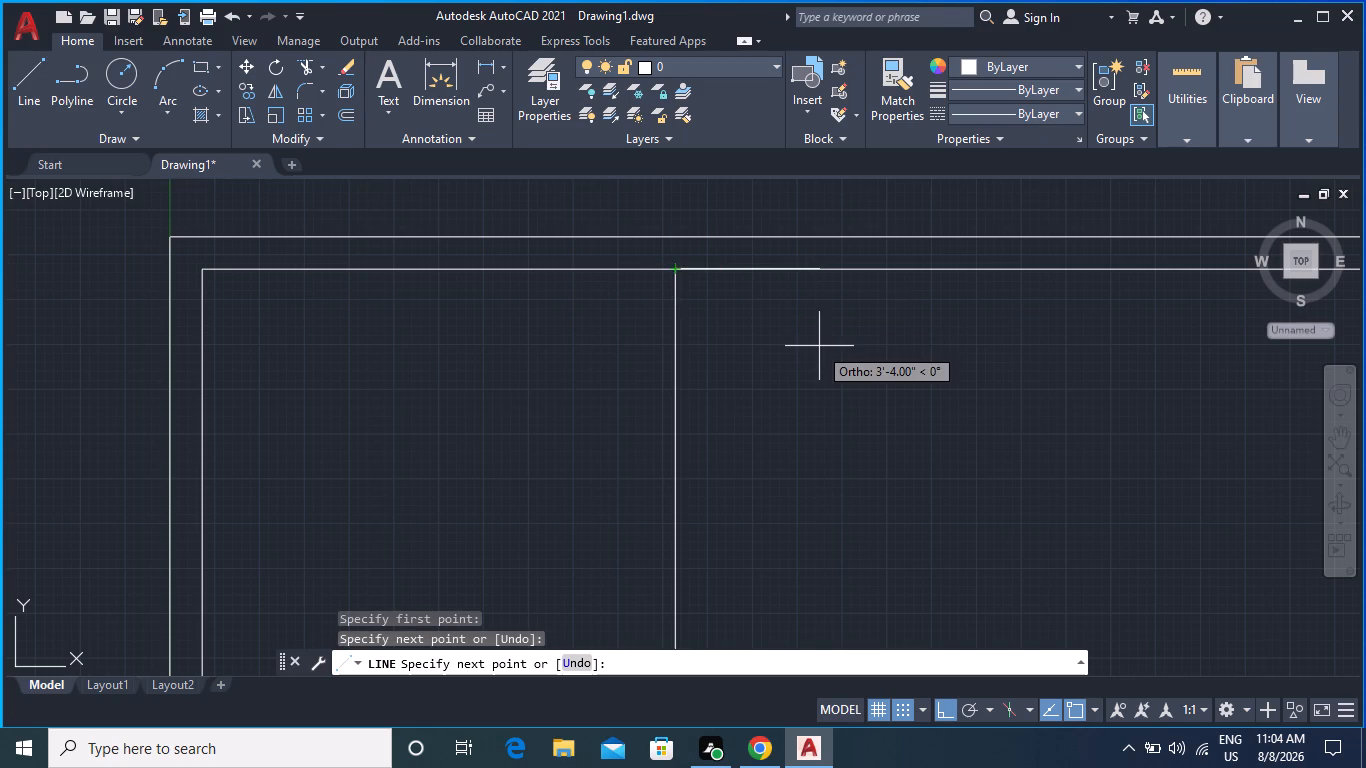
key(Escape)
scroll(768, 373, down, 1)
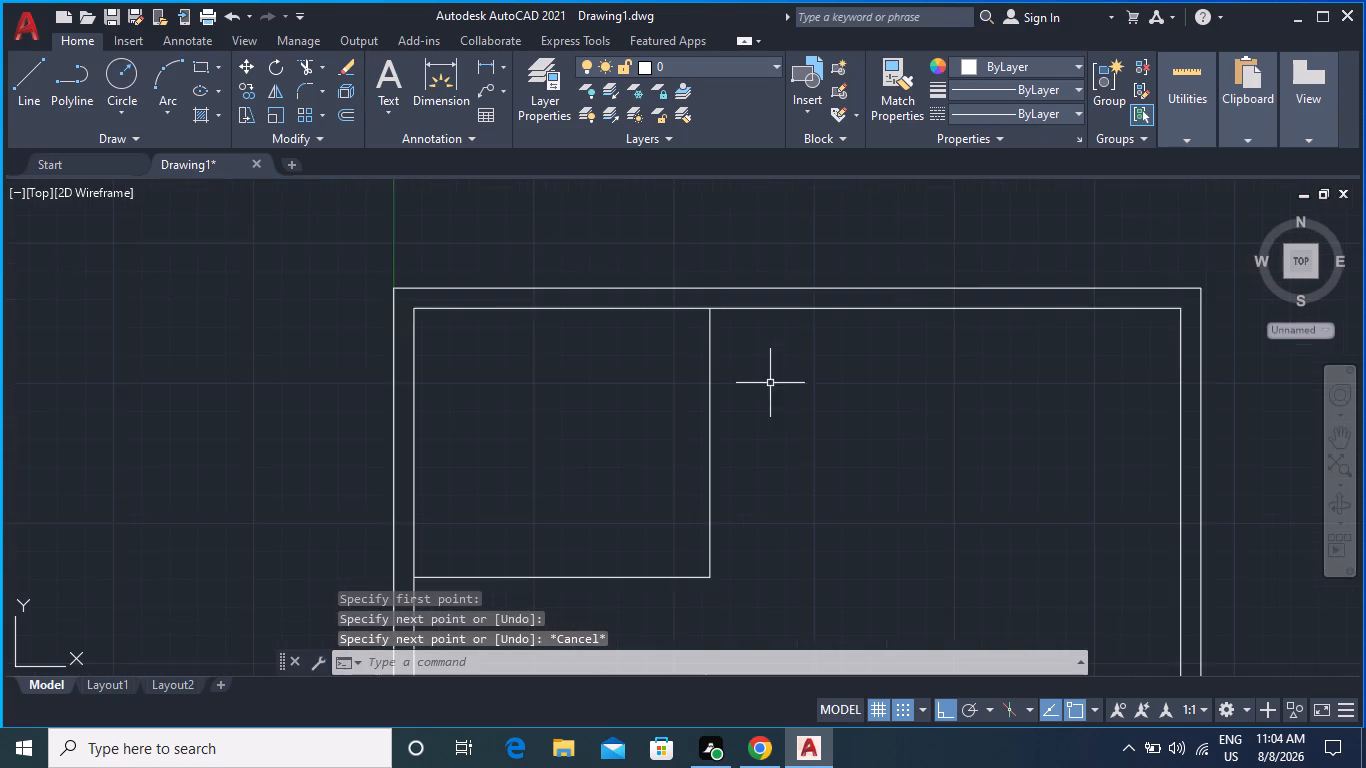
Offset the upper-left room's vertical line to the right and its horizontal line downward, each by 4.5", to form the partition walls.
middle_drag(770, 383, 735, 286)
scroll(735, 286, down, 1)
scroll(696, 377, up, 3)
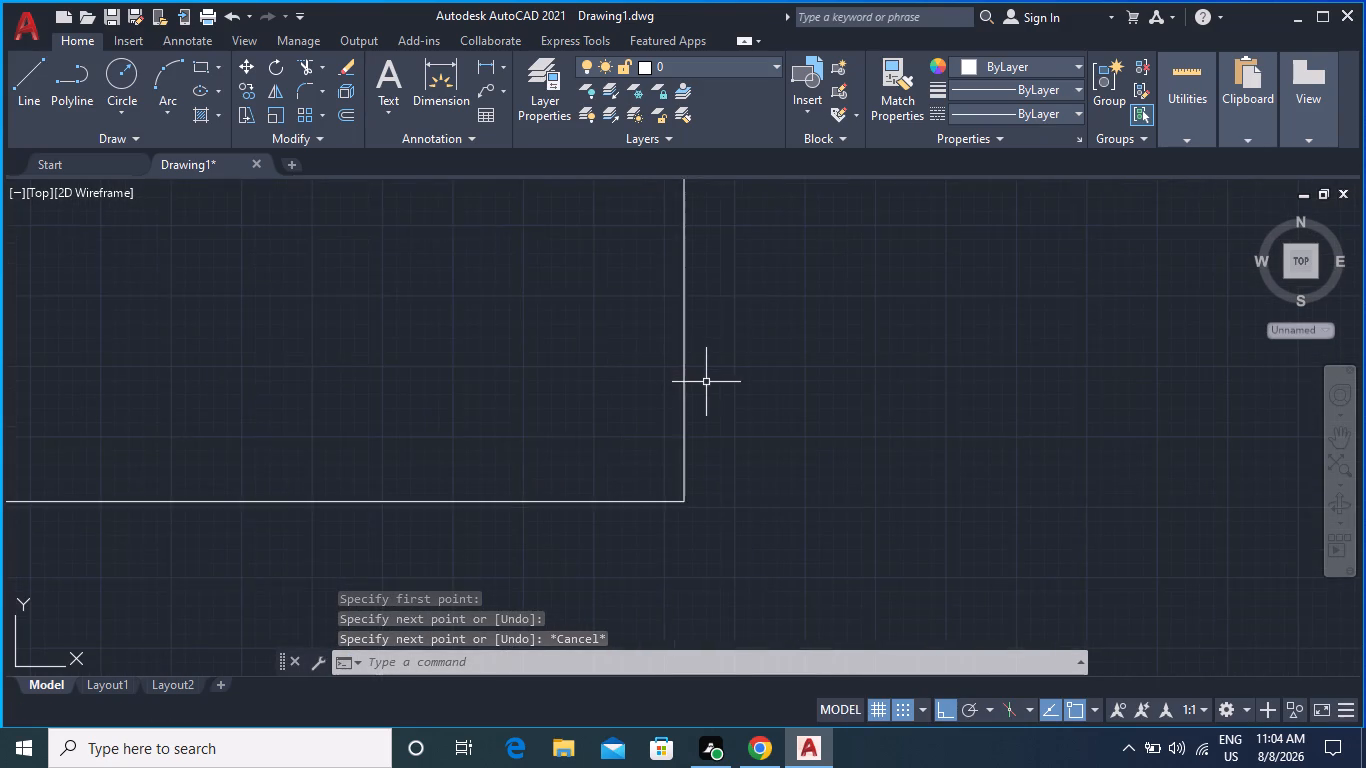
scroll(707, 384, down, 1)
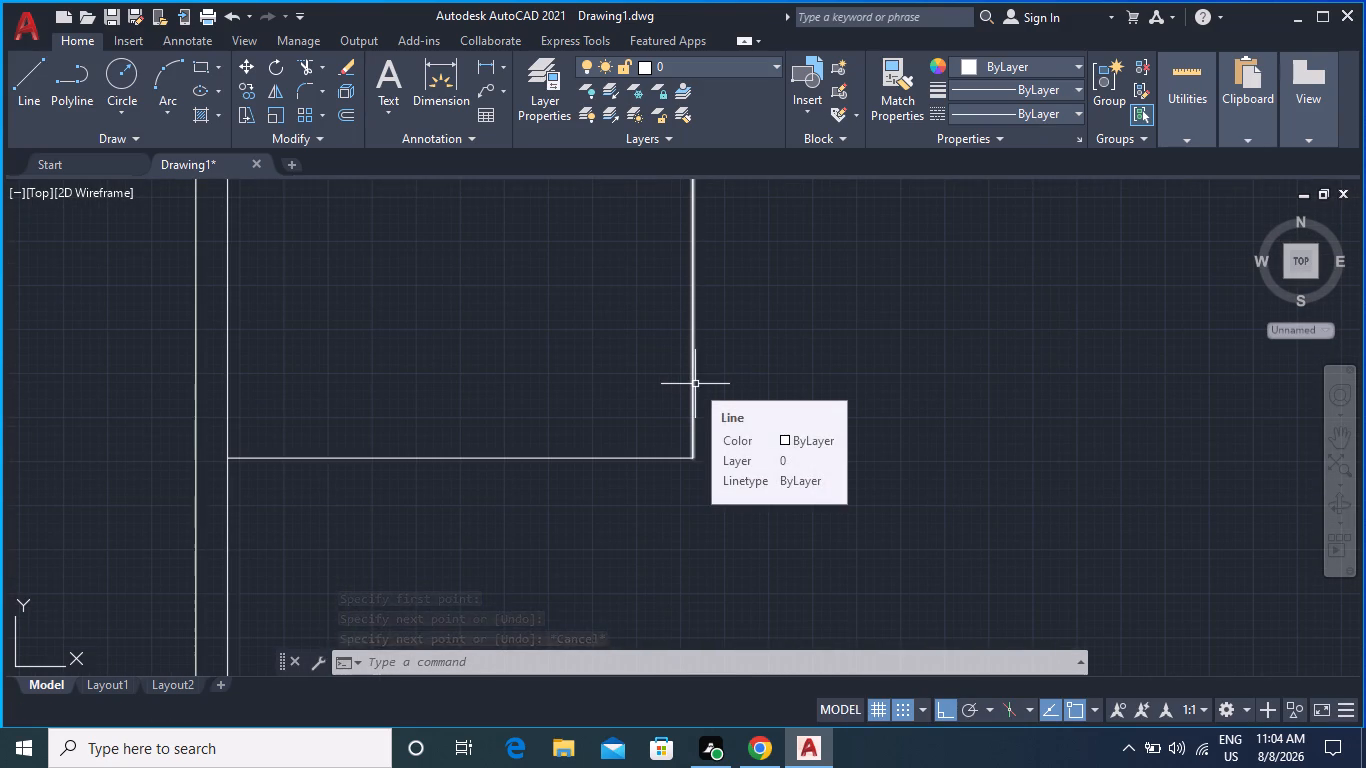
key(o)
key(Return)
click(695, 384)
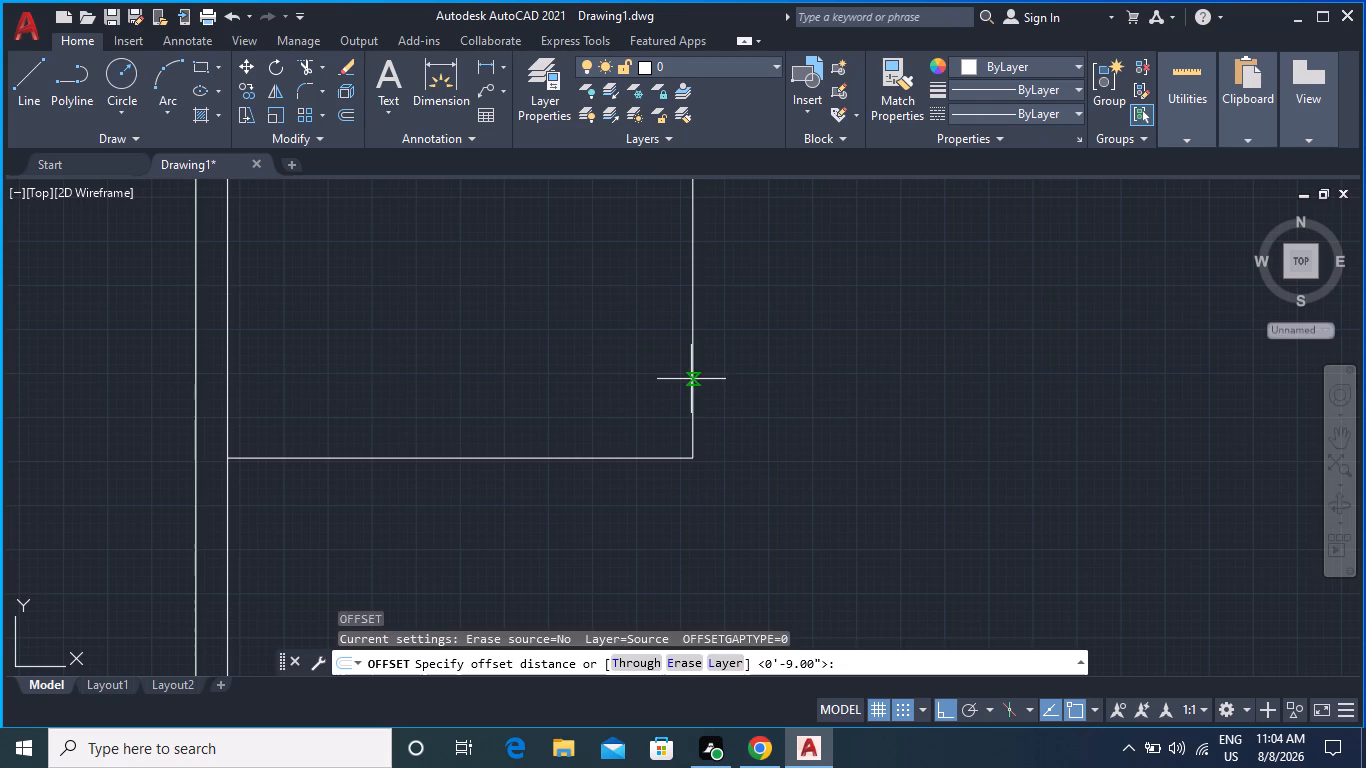
click(691, 379)
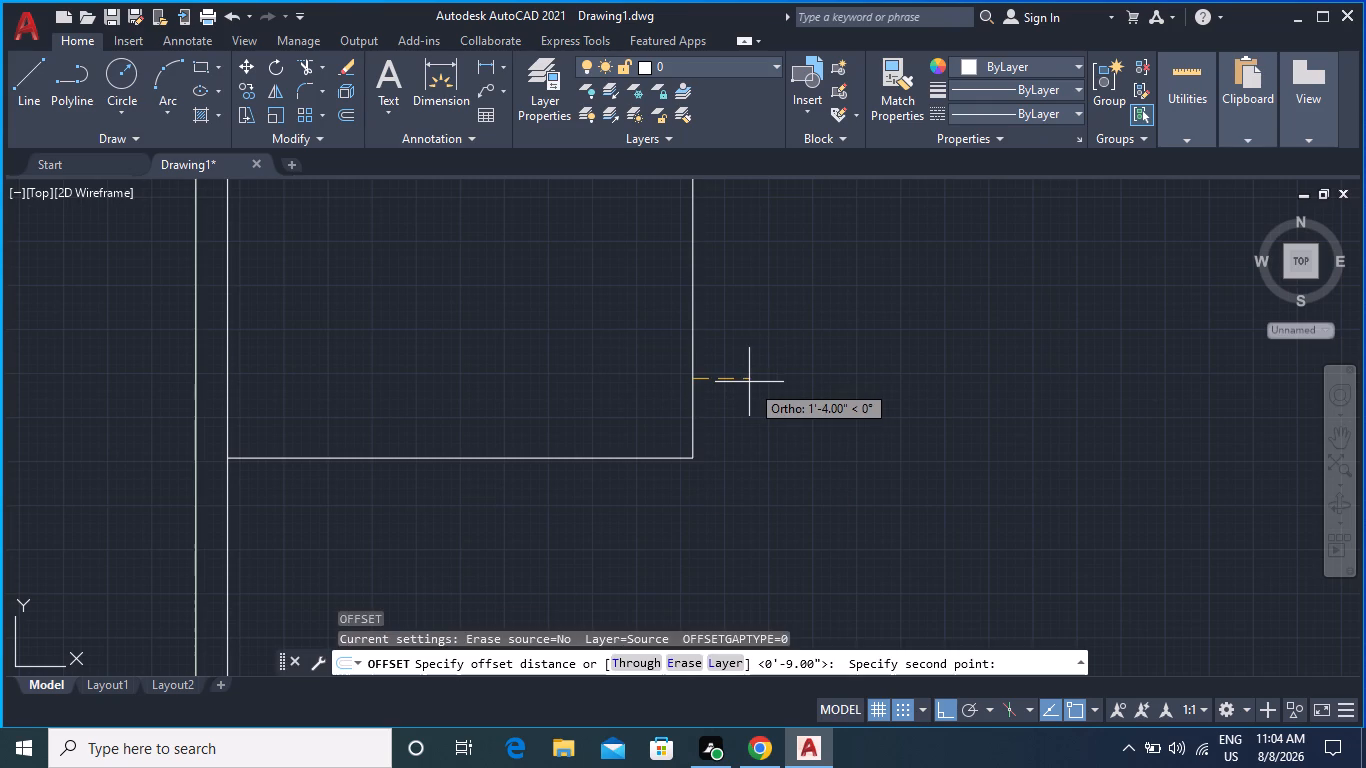
text(4.5")
key(Return)
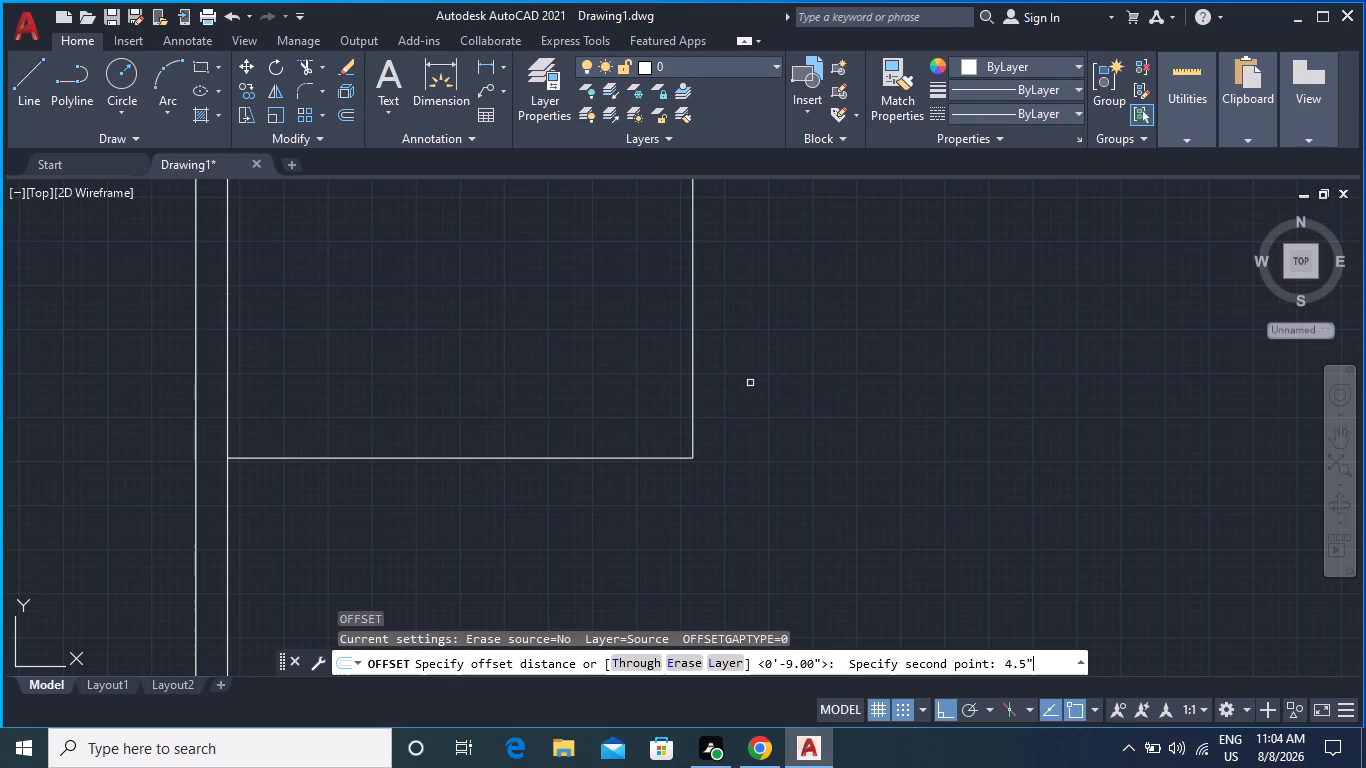
click(693, 427)
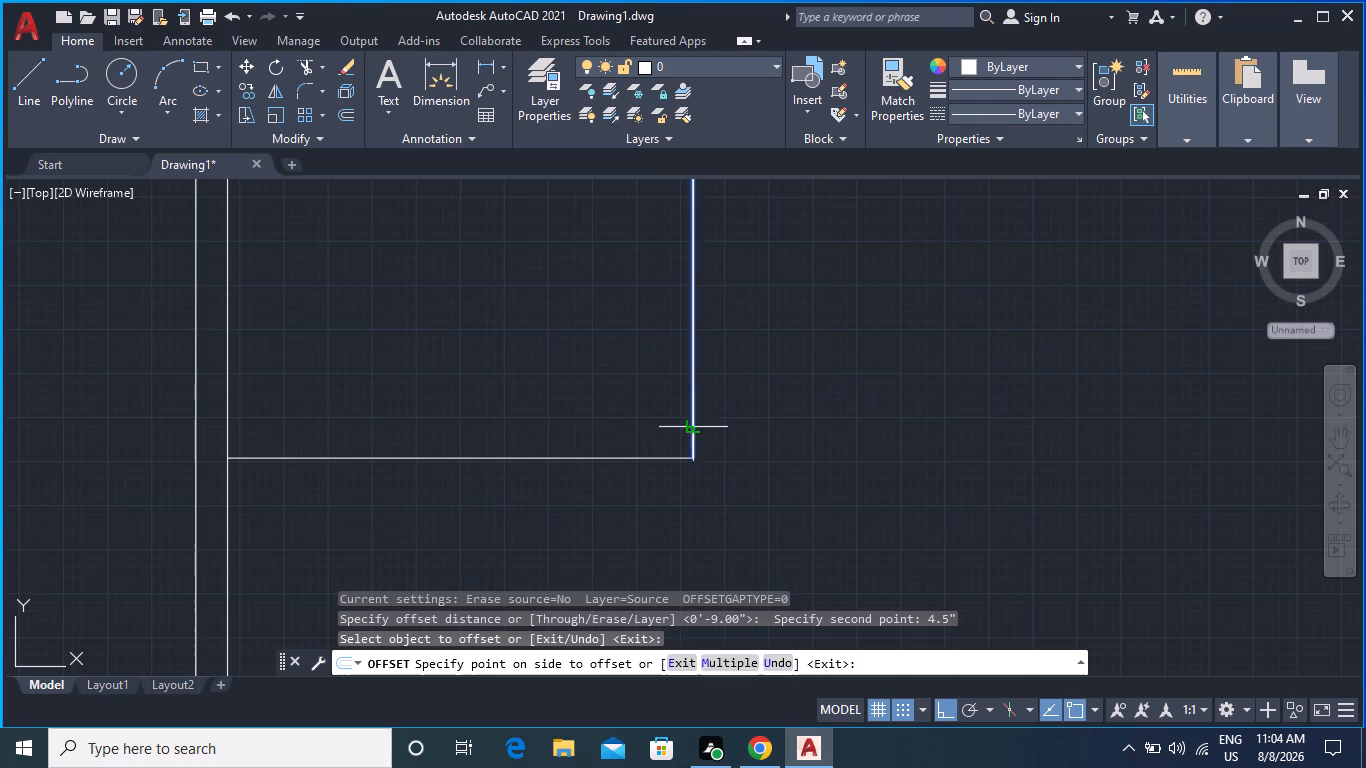
click(777, 416)
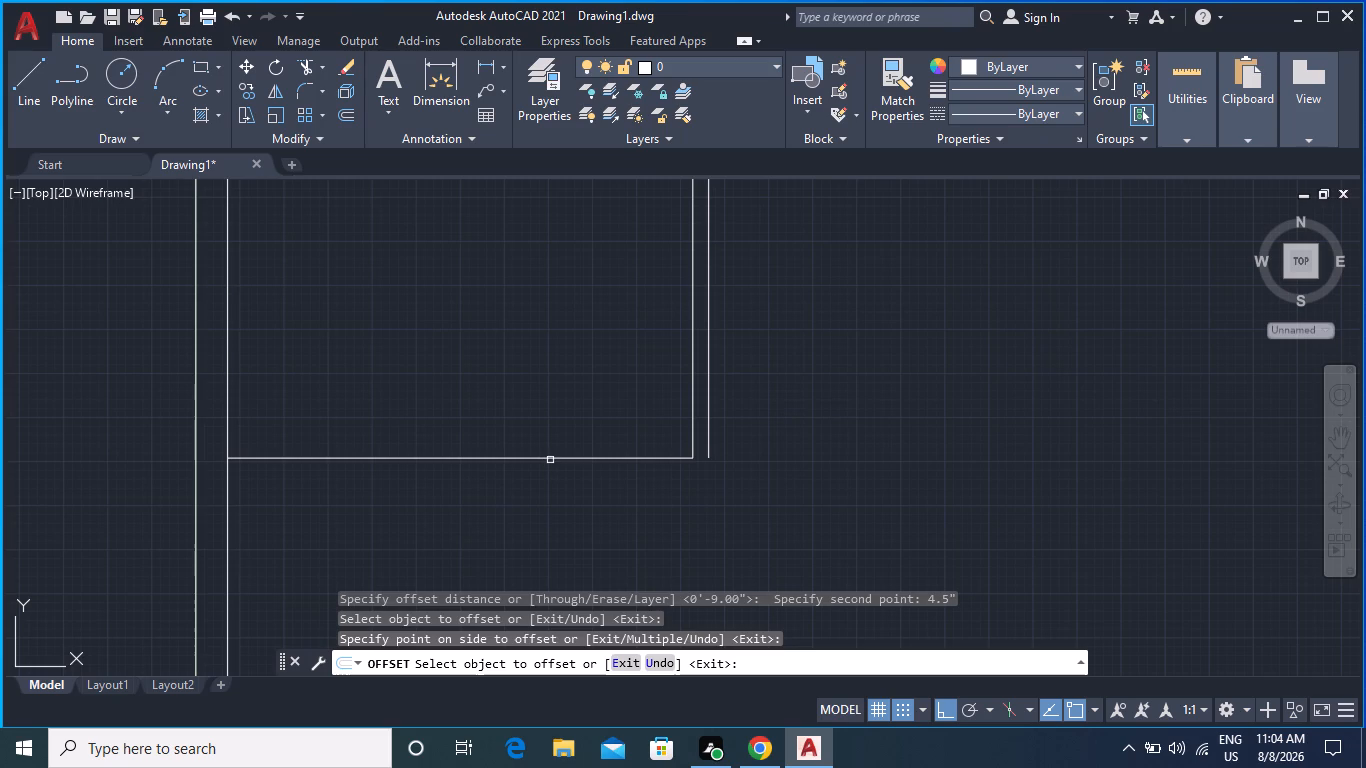
click(547, 458)
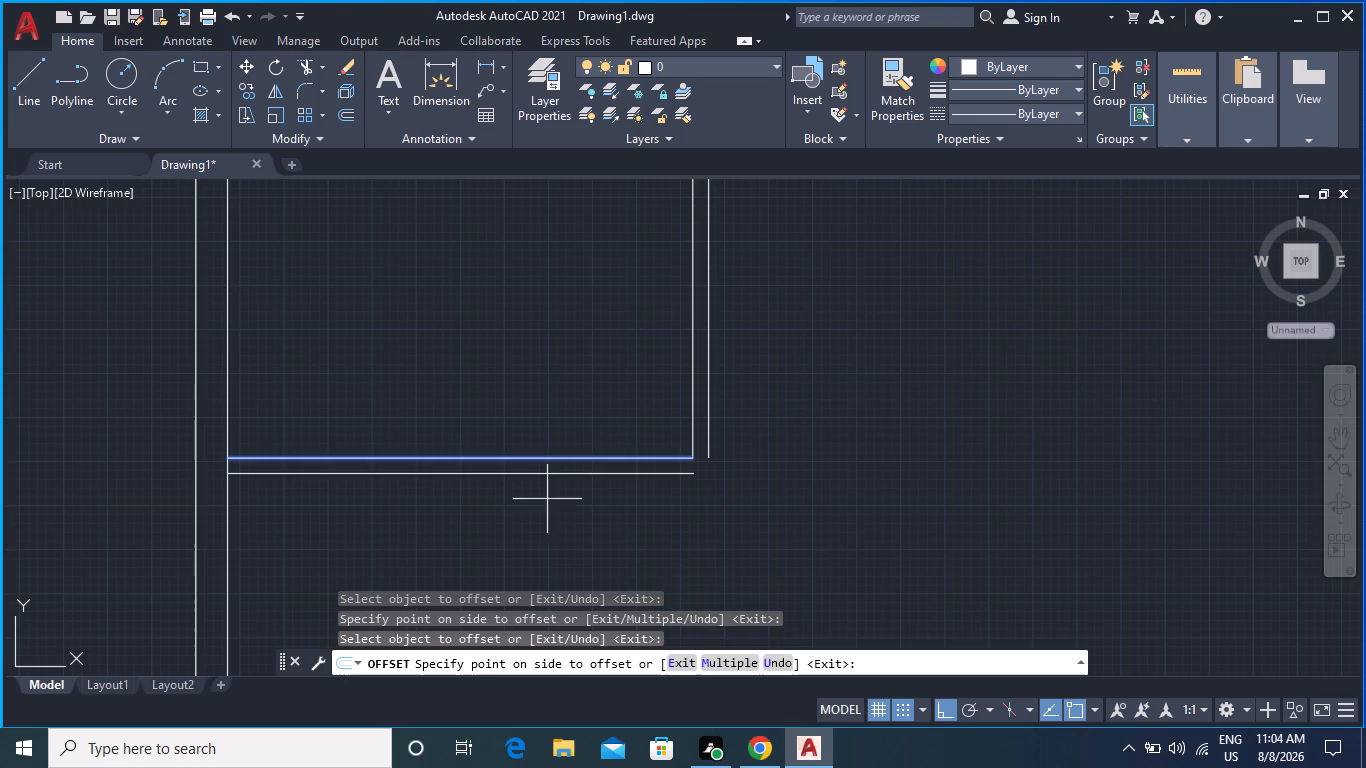
click(546, 507)
key(Escape)
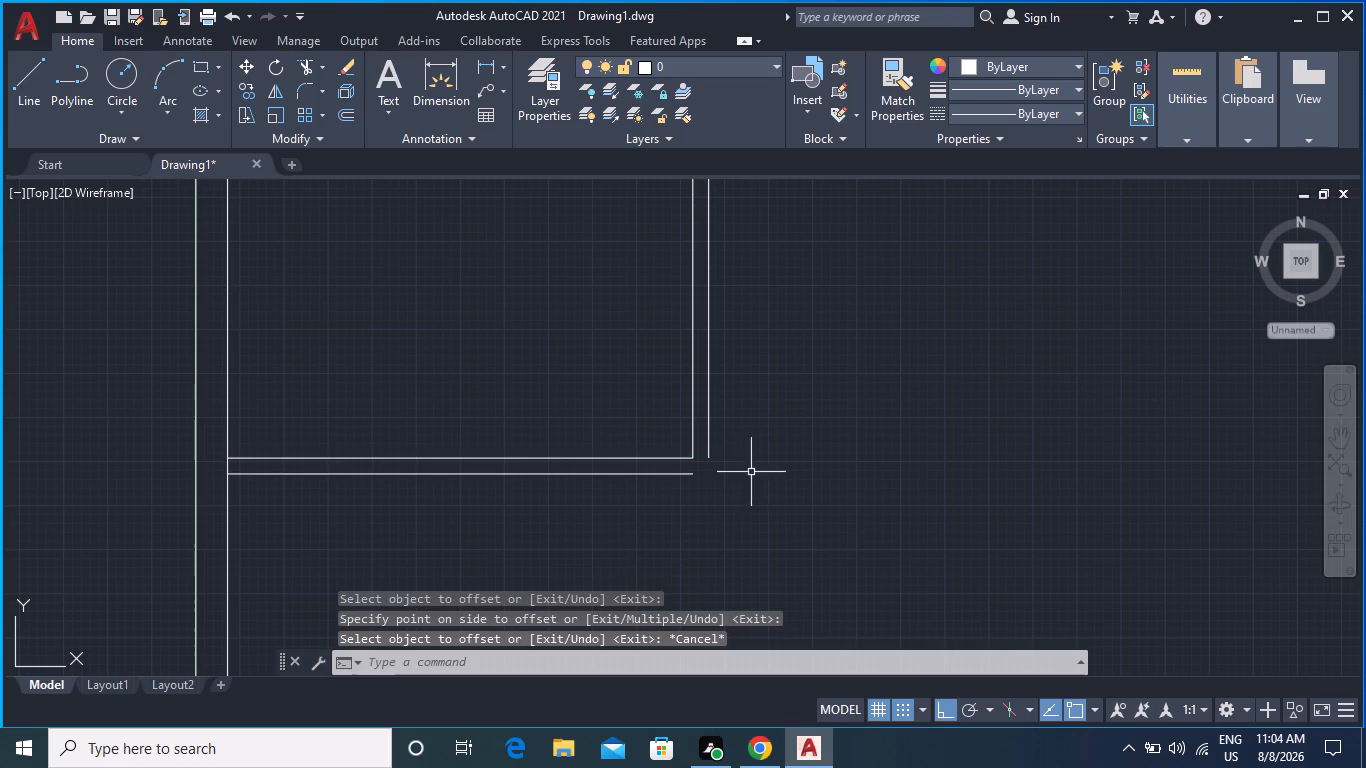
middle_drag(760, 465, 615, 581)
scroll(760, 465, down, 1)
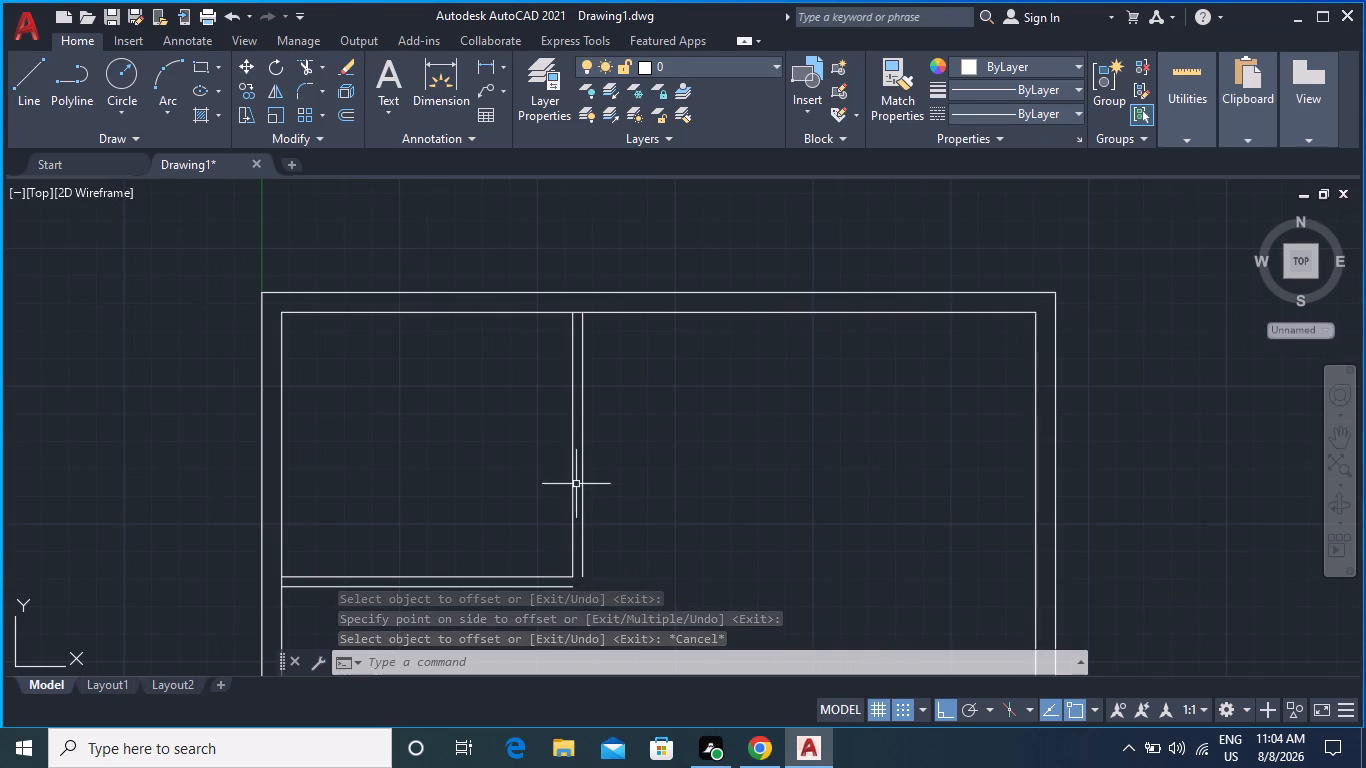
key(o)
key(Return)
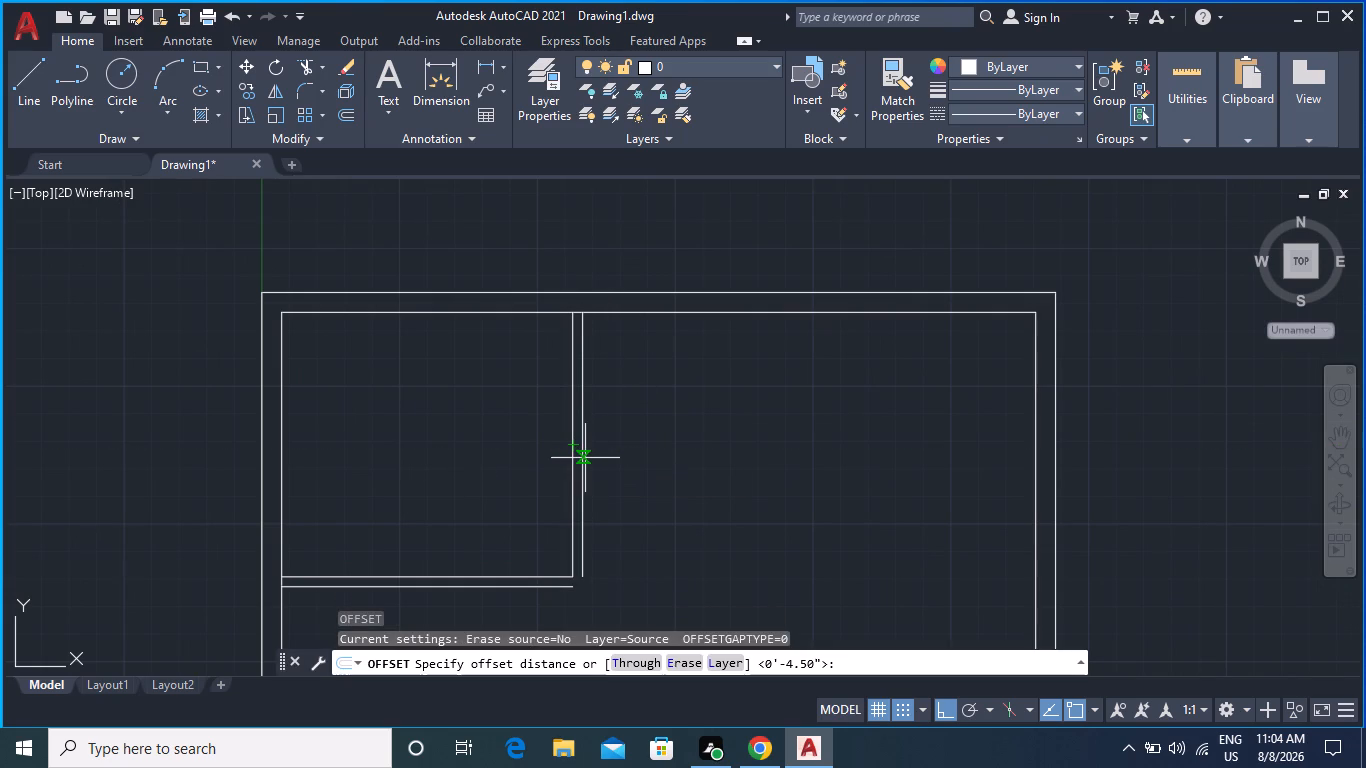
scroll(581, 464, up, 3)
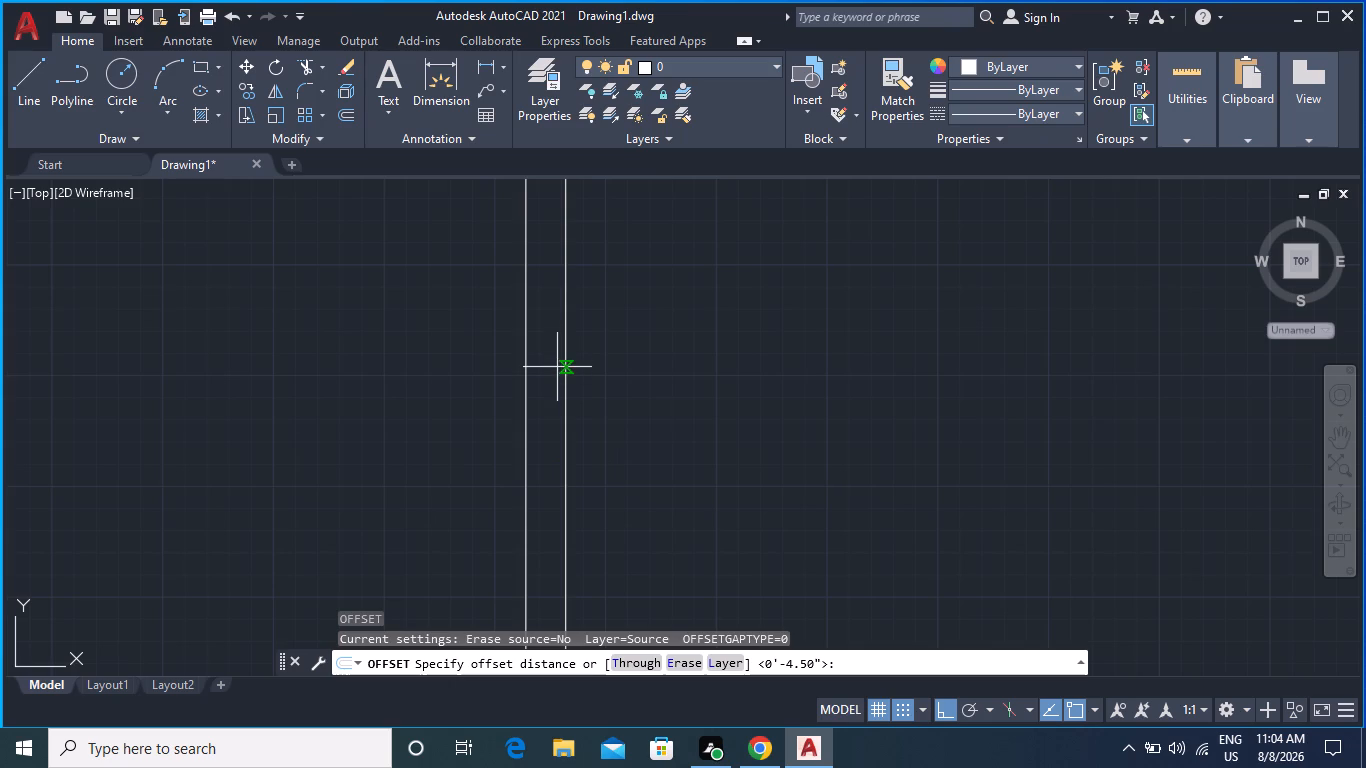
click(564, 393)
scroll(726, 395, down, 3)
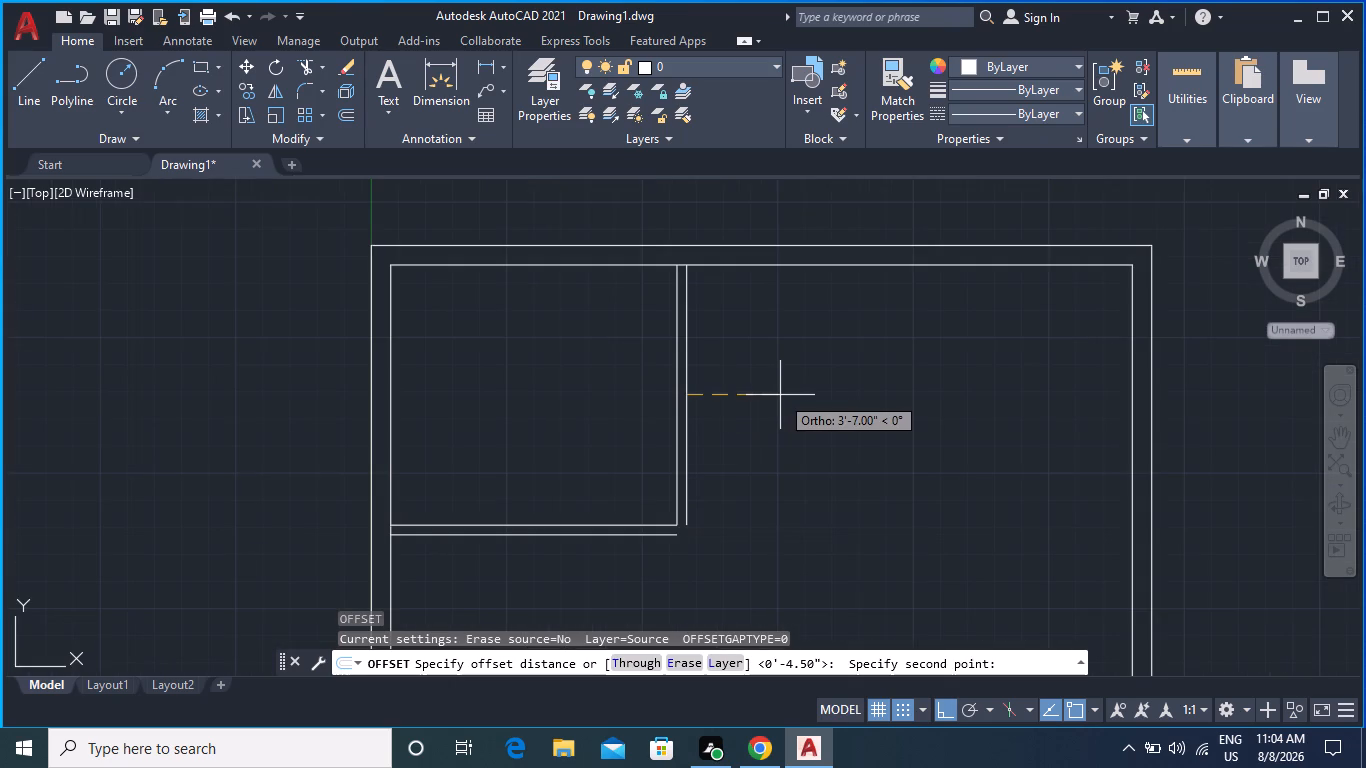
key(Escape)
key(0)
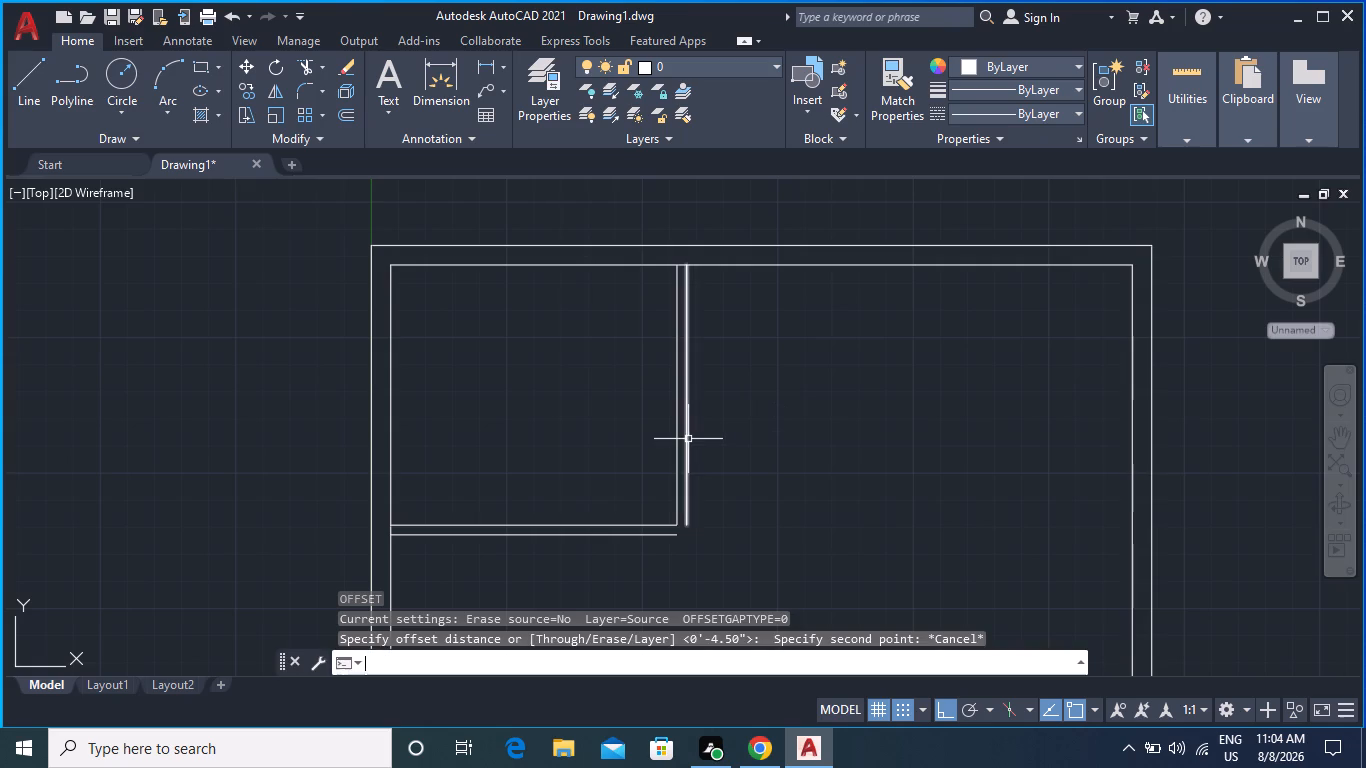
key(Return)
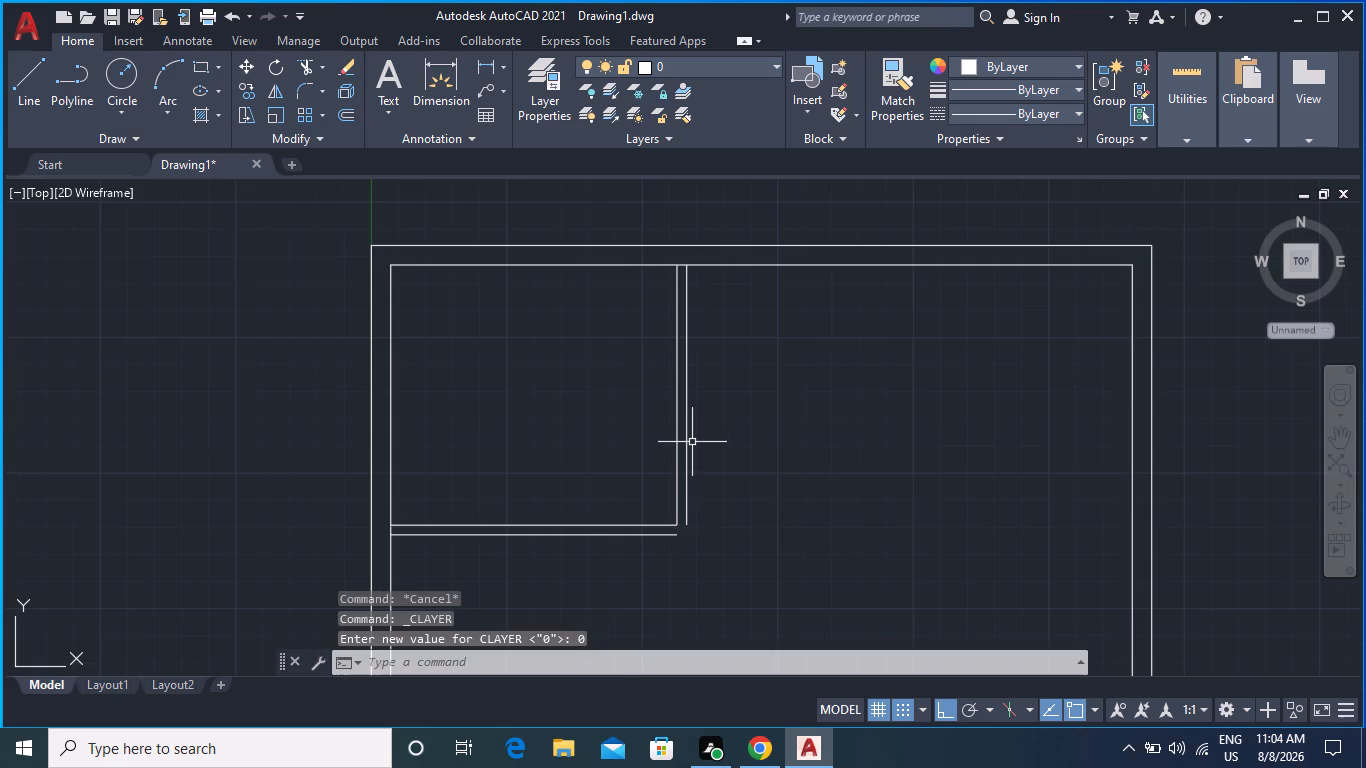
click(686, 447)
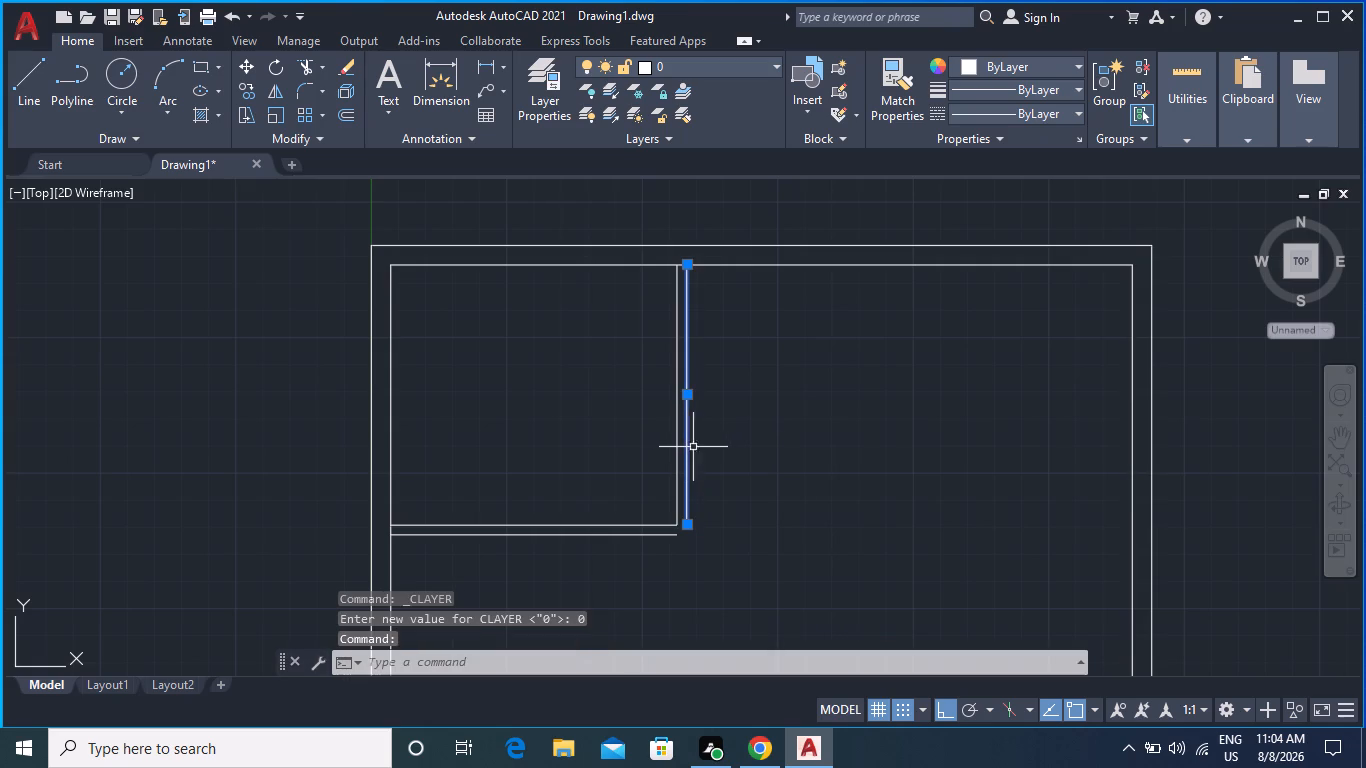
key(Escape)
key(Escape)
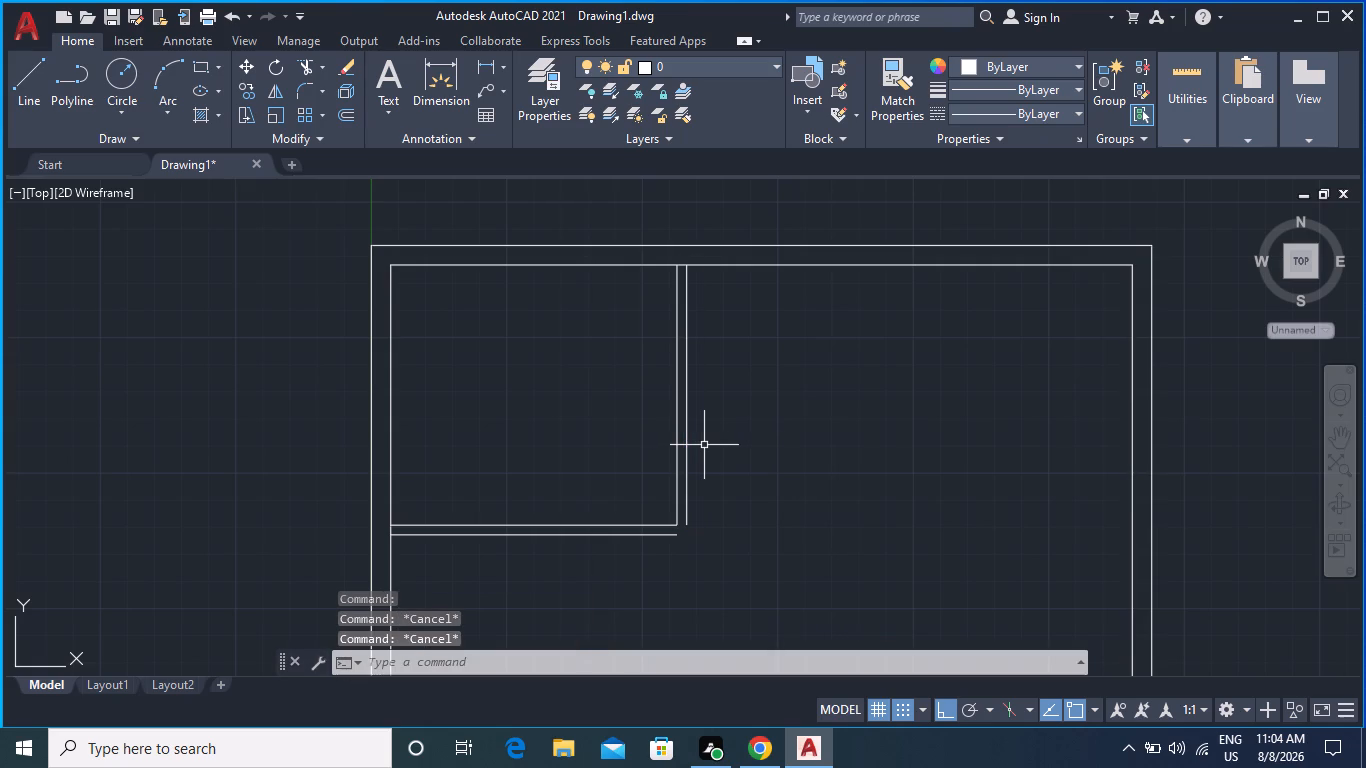
Offset the outer line of the room's vertical partition 5' to the right.
key(o)
key(Return)
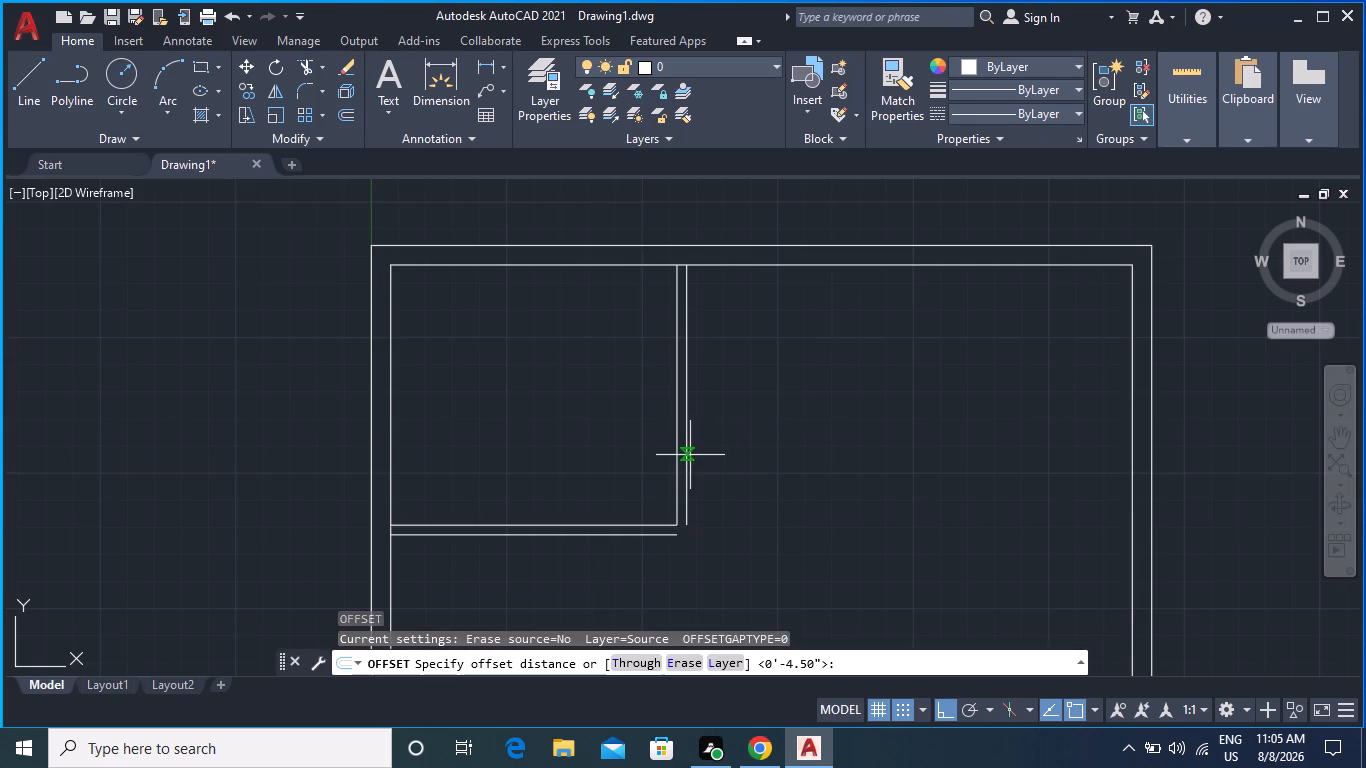
click(687, 398)
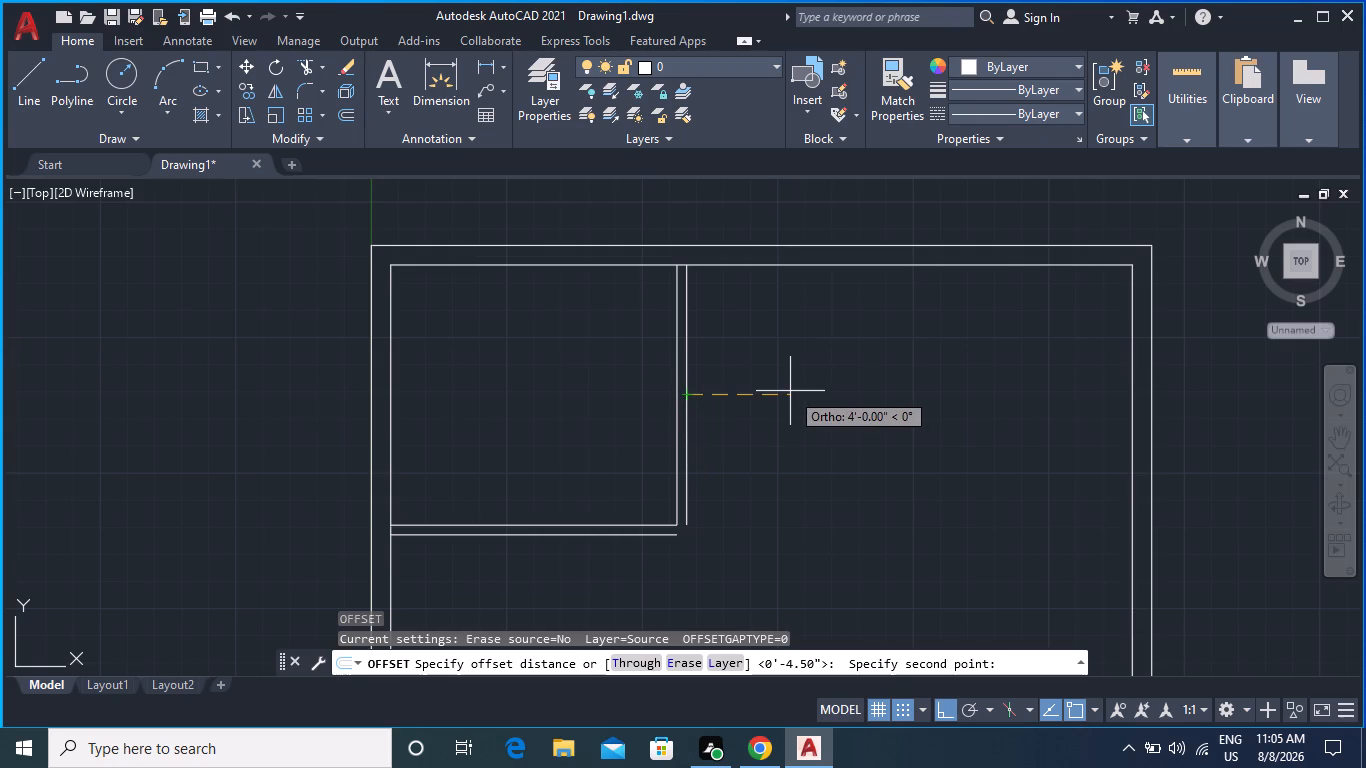
text(5')
key(Return)
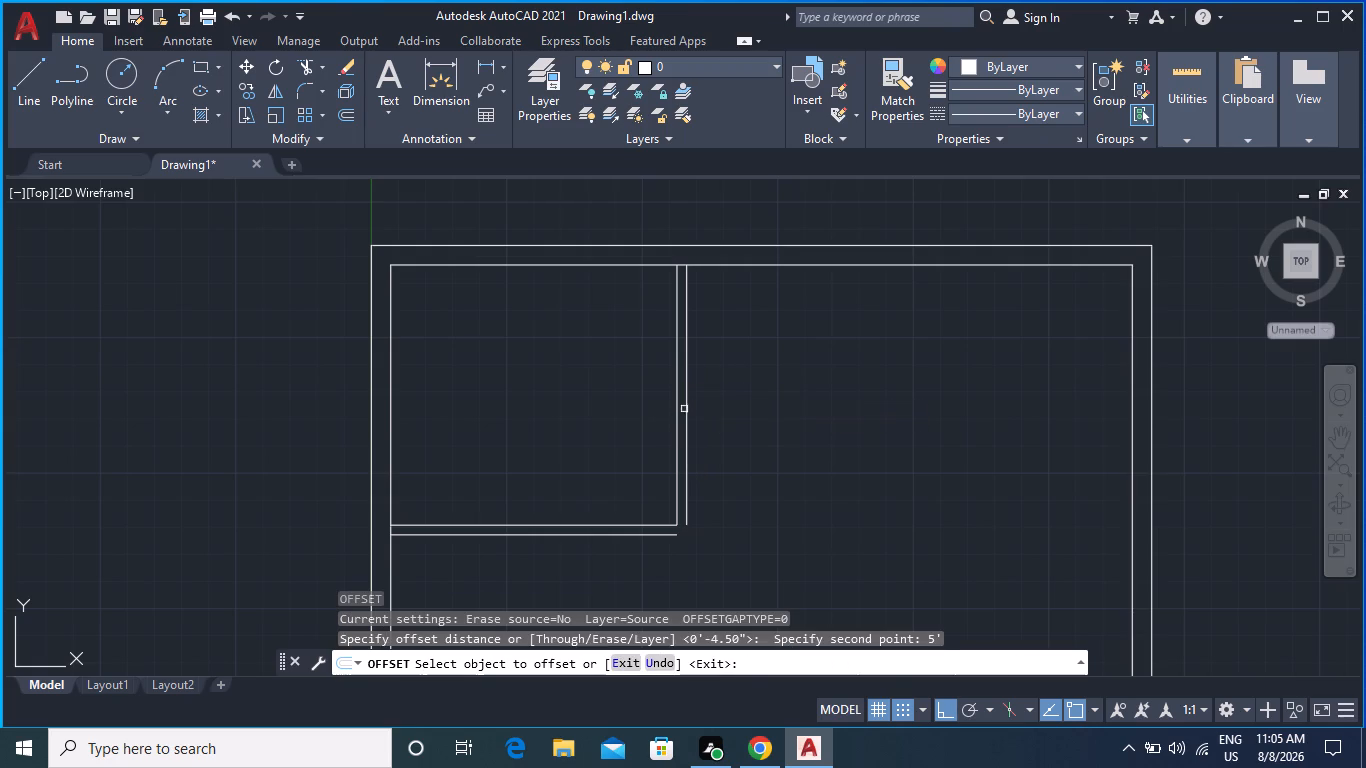
click(688, 409)
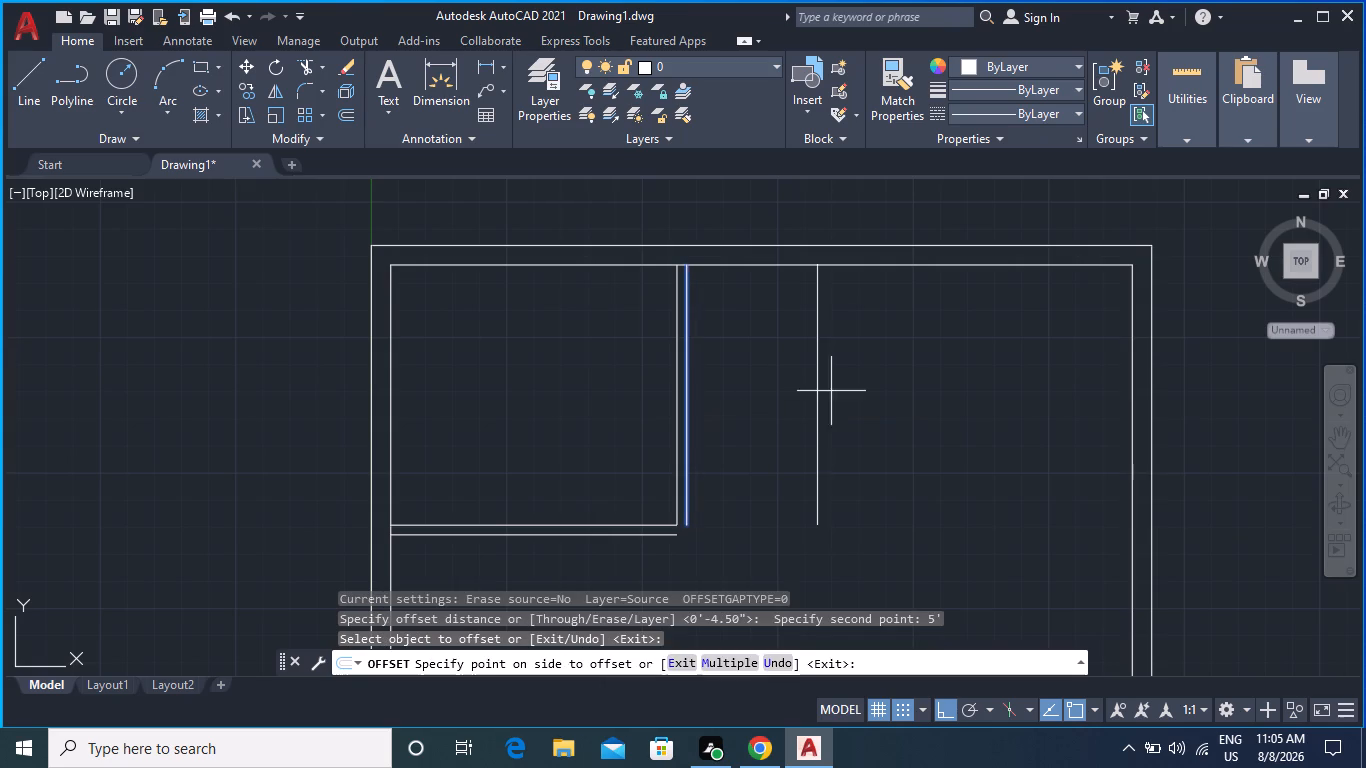
click(856, 388)
key(space)
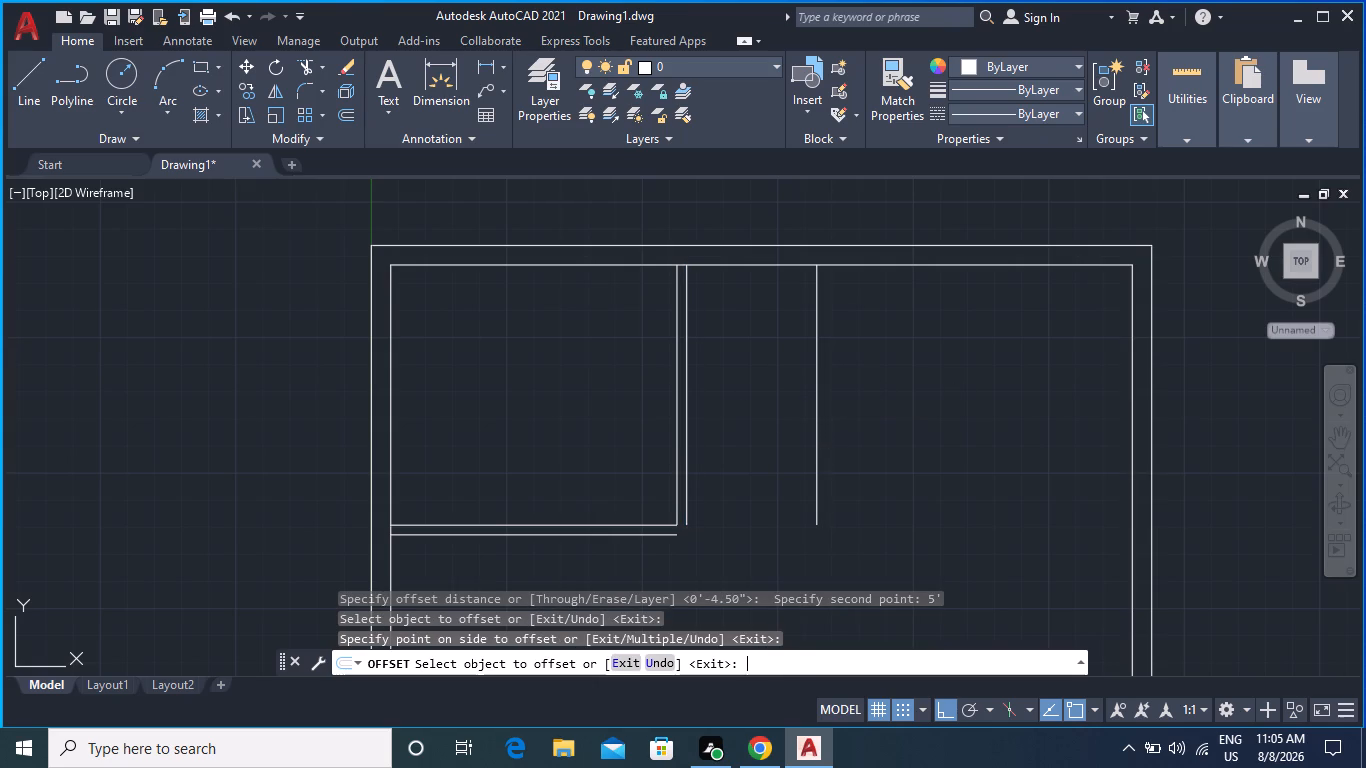
Offset the new vertical line 4.5" to the right to form the second vertical partition.
key(space)
click(818, 427)
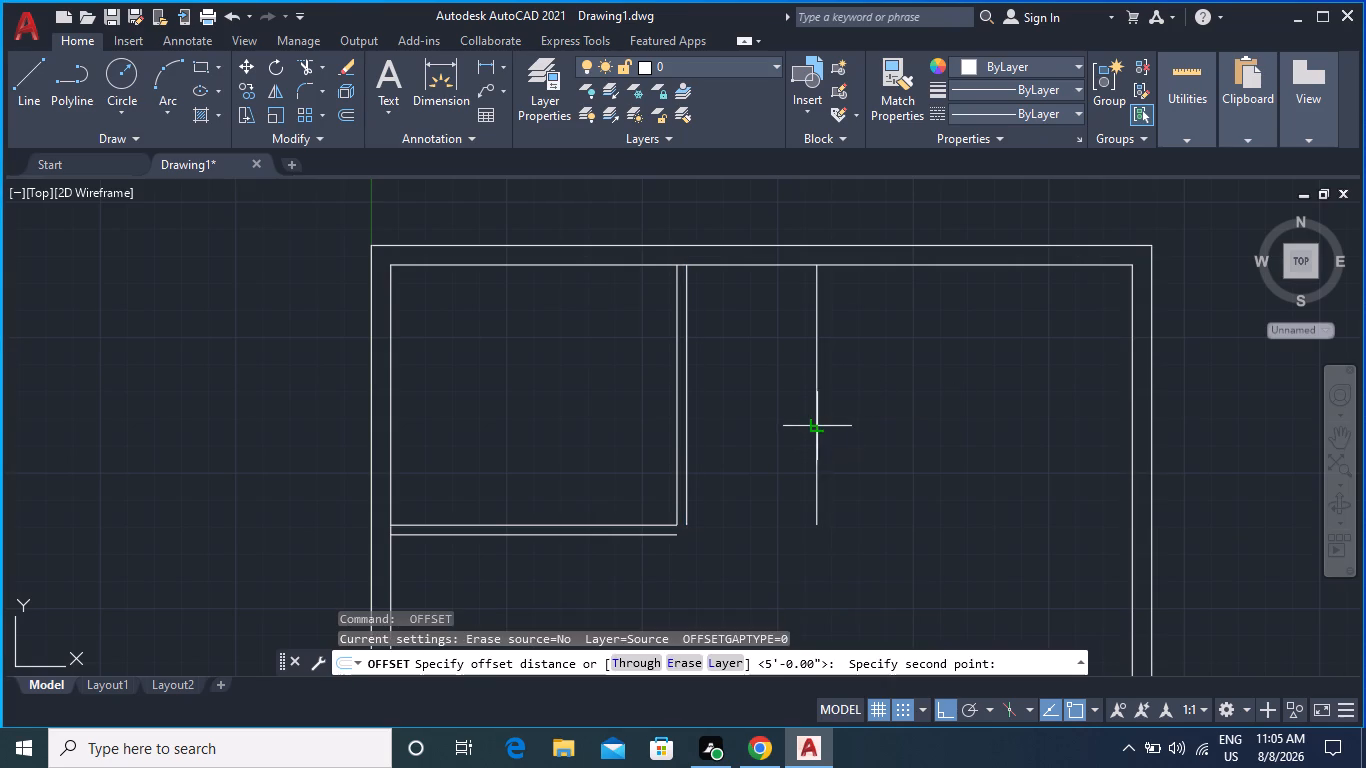
text(4.5")
key(Return)
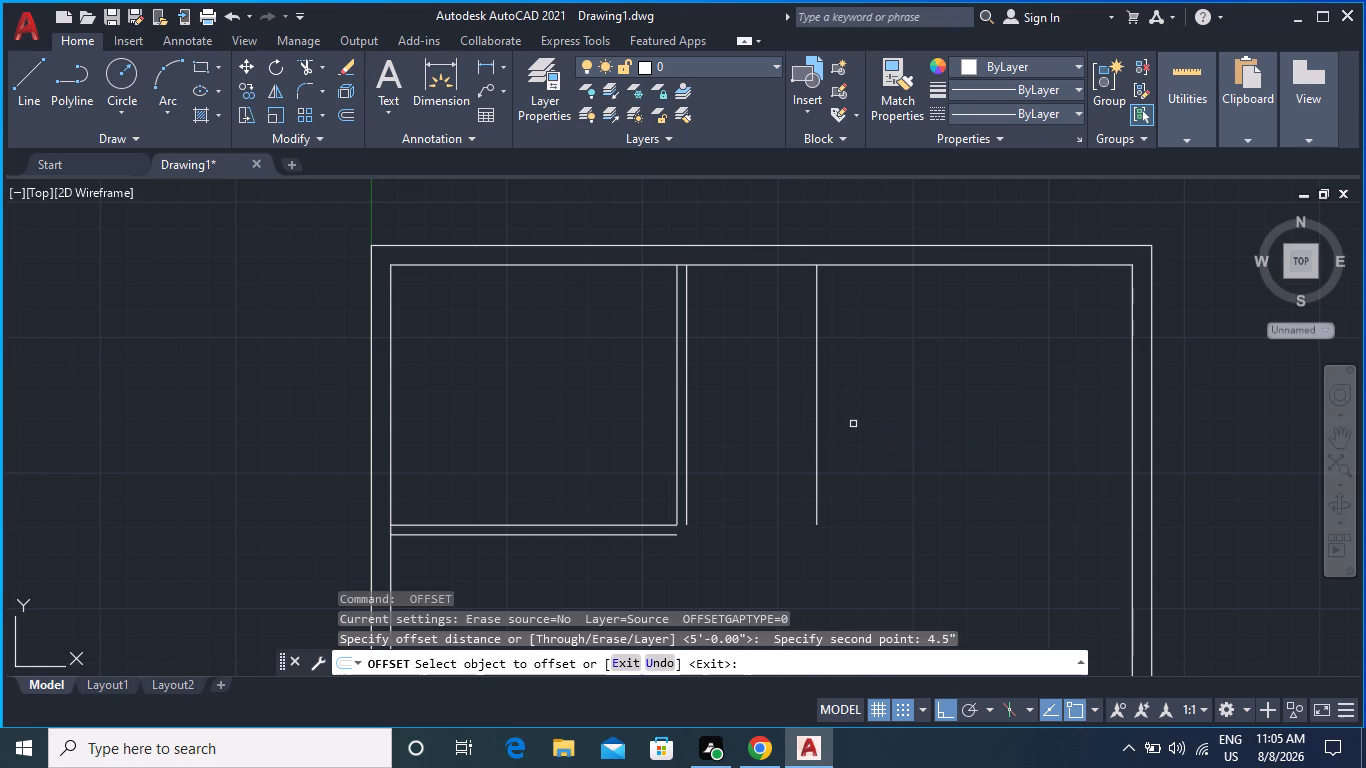
click(818, 471)
click(865, 461)
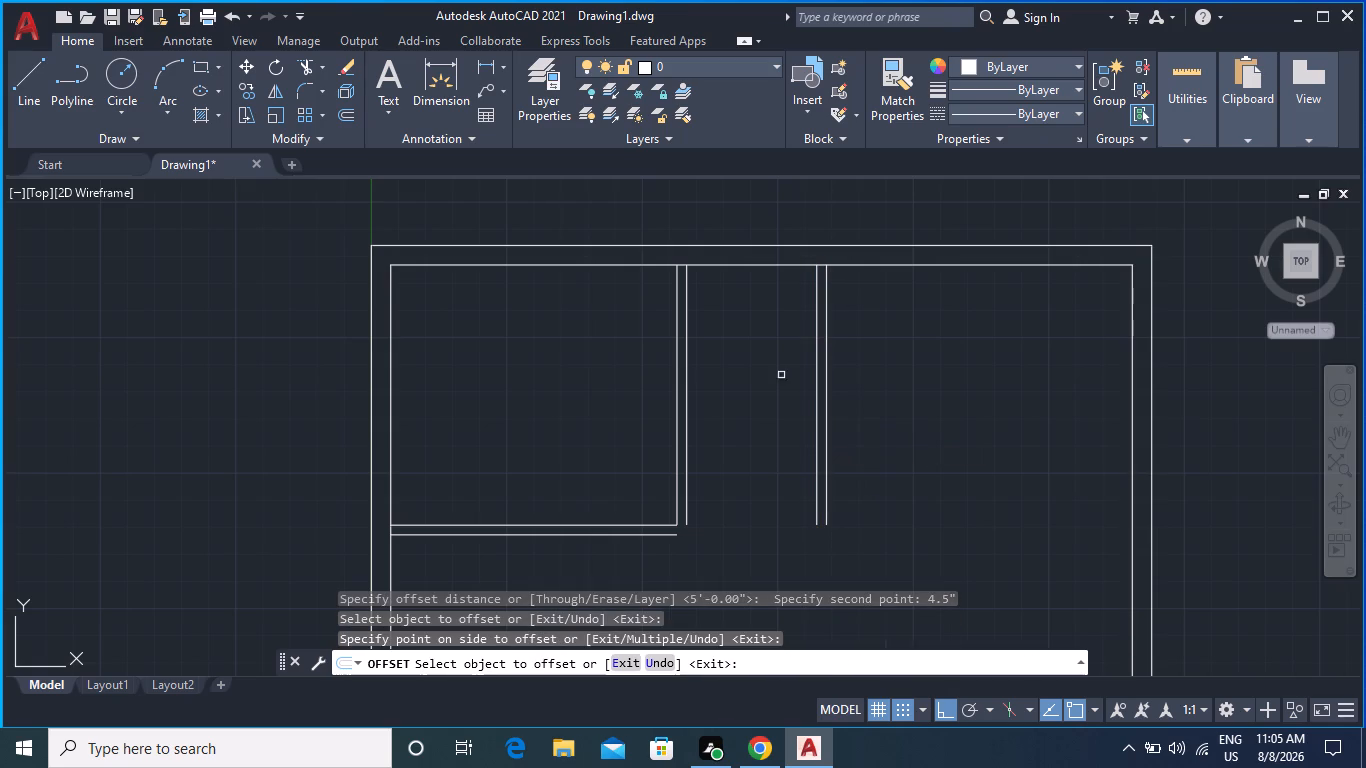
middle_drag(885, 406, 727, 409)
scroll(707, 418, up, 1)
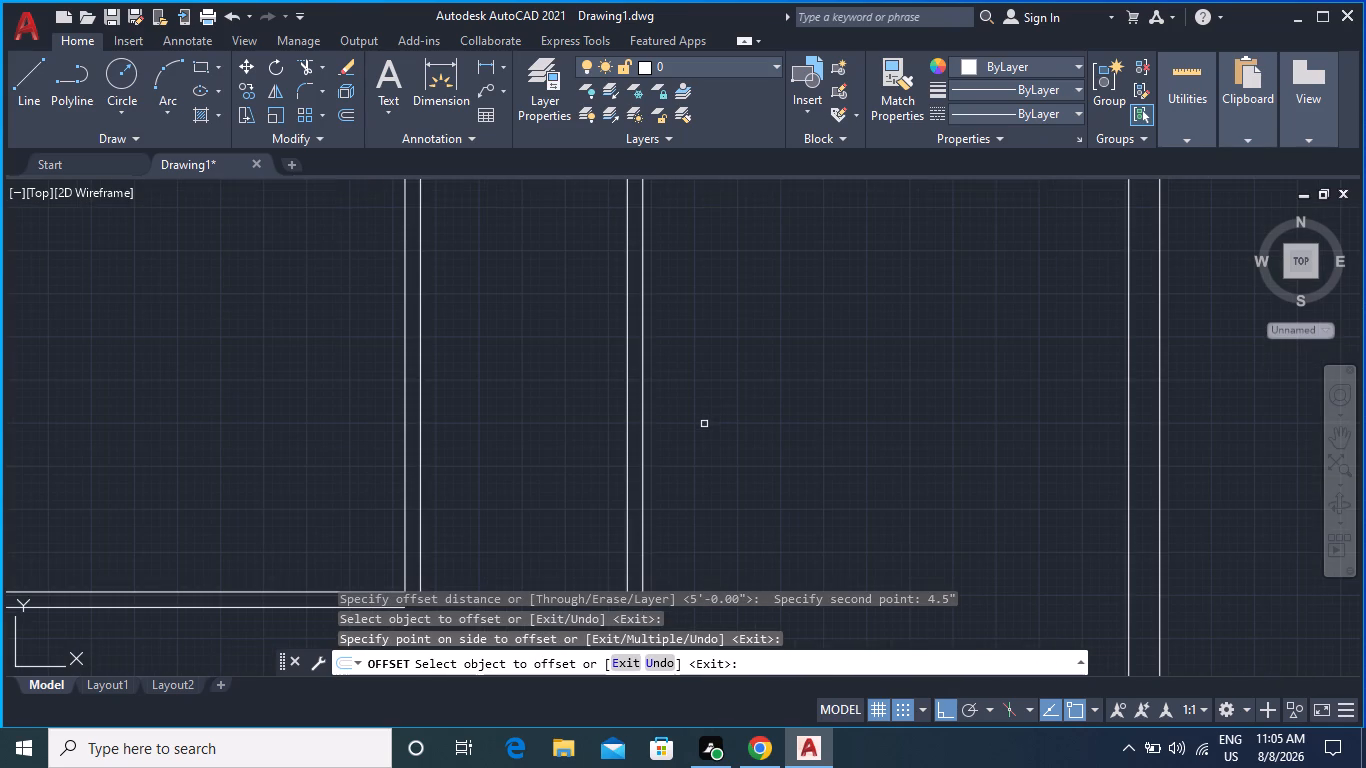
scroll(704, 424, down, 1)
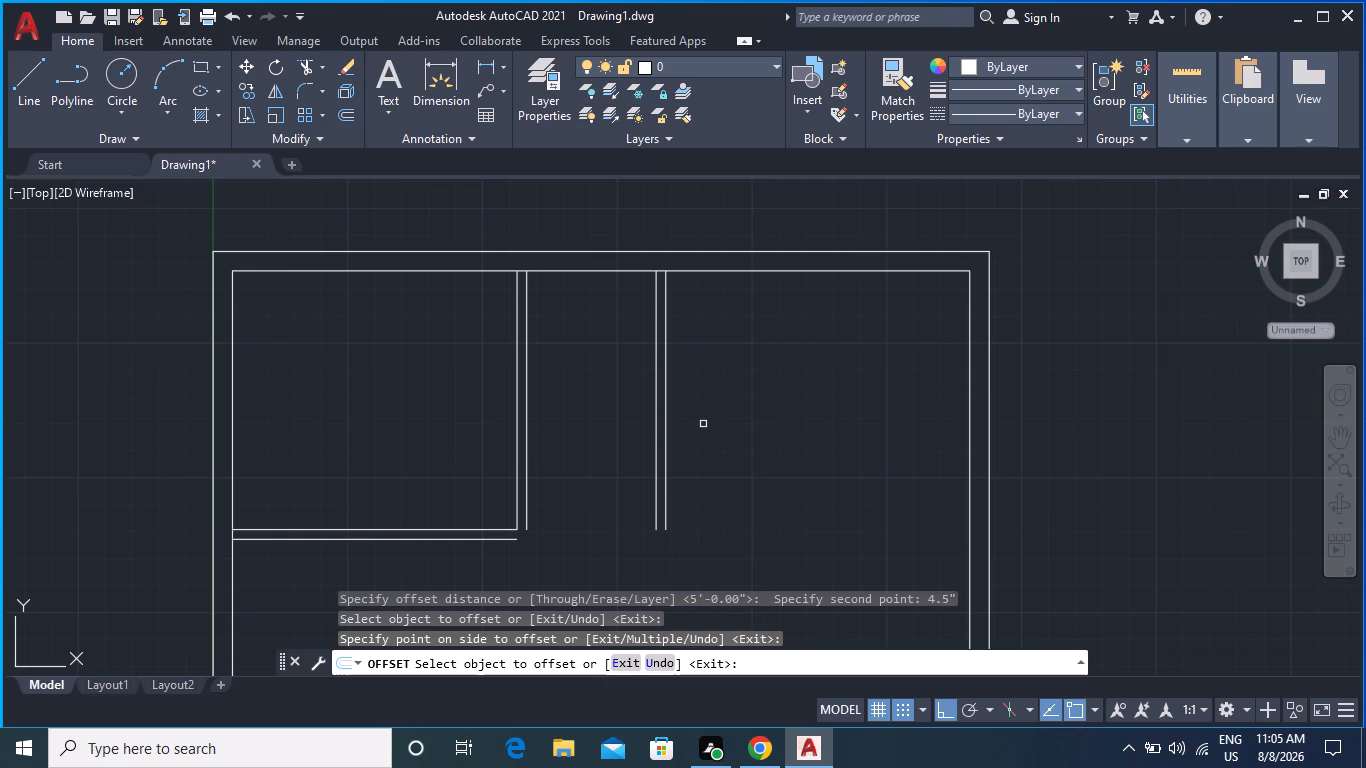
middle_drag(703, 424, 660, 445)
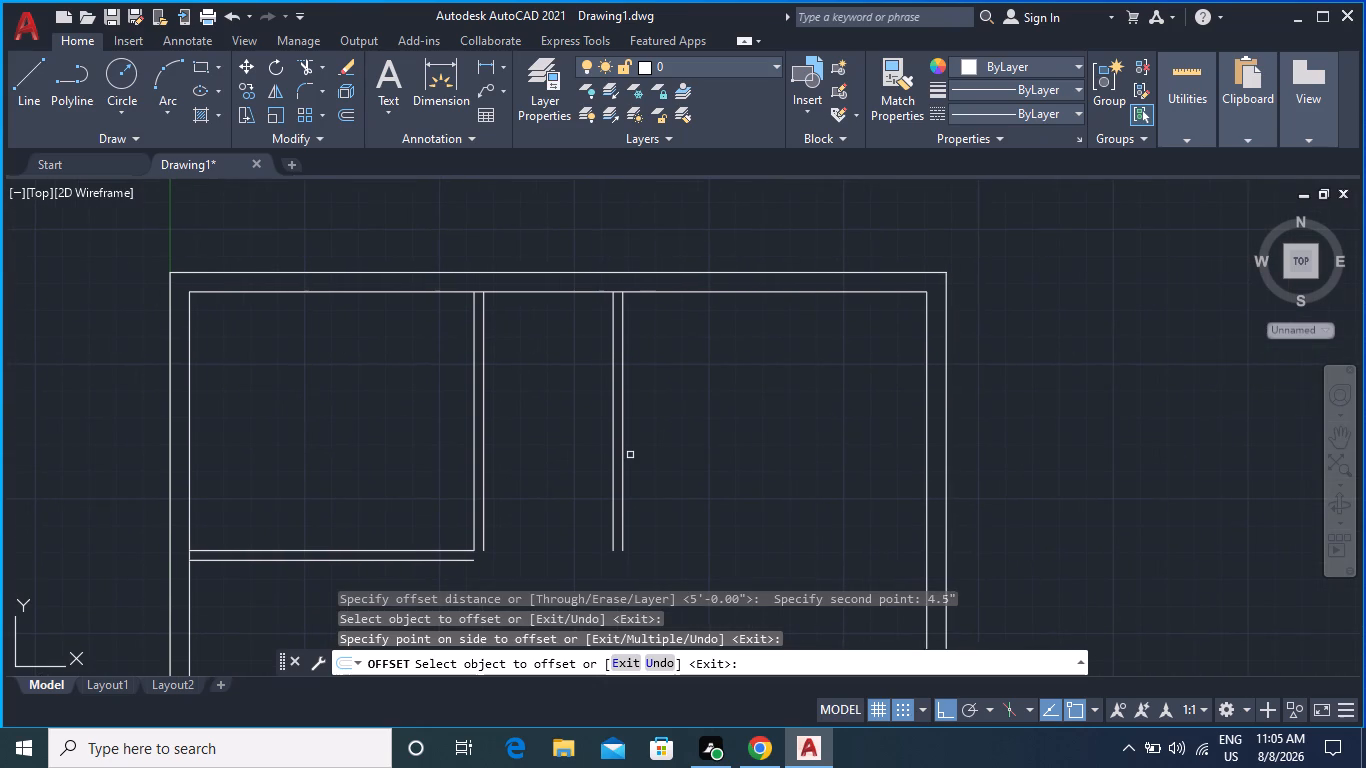
Offset the outer line of the second vertical partition 5' to the right.
key(space)
key(space)
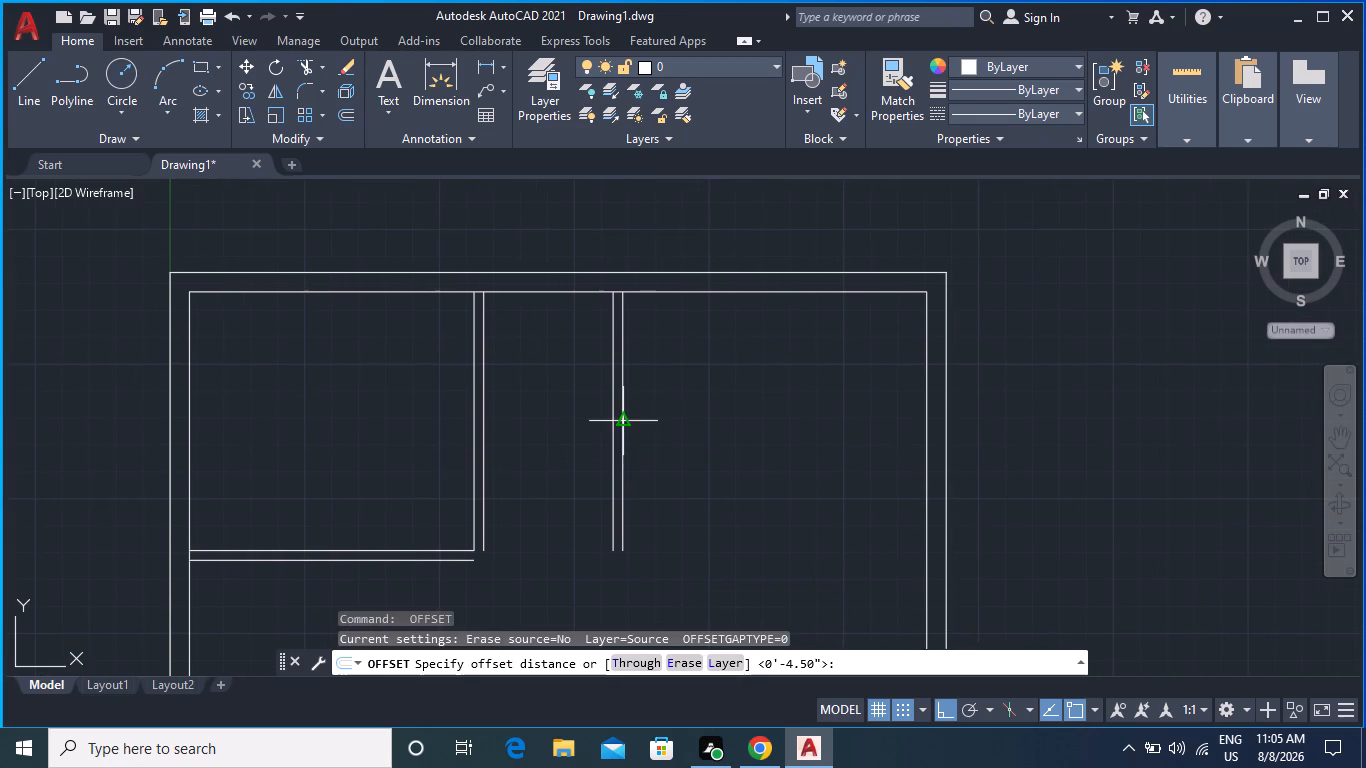
click(621, 418)
text(5')
key(Return)
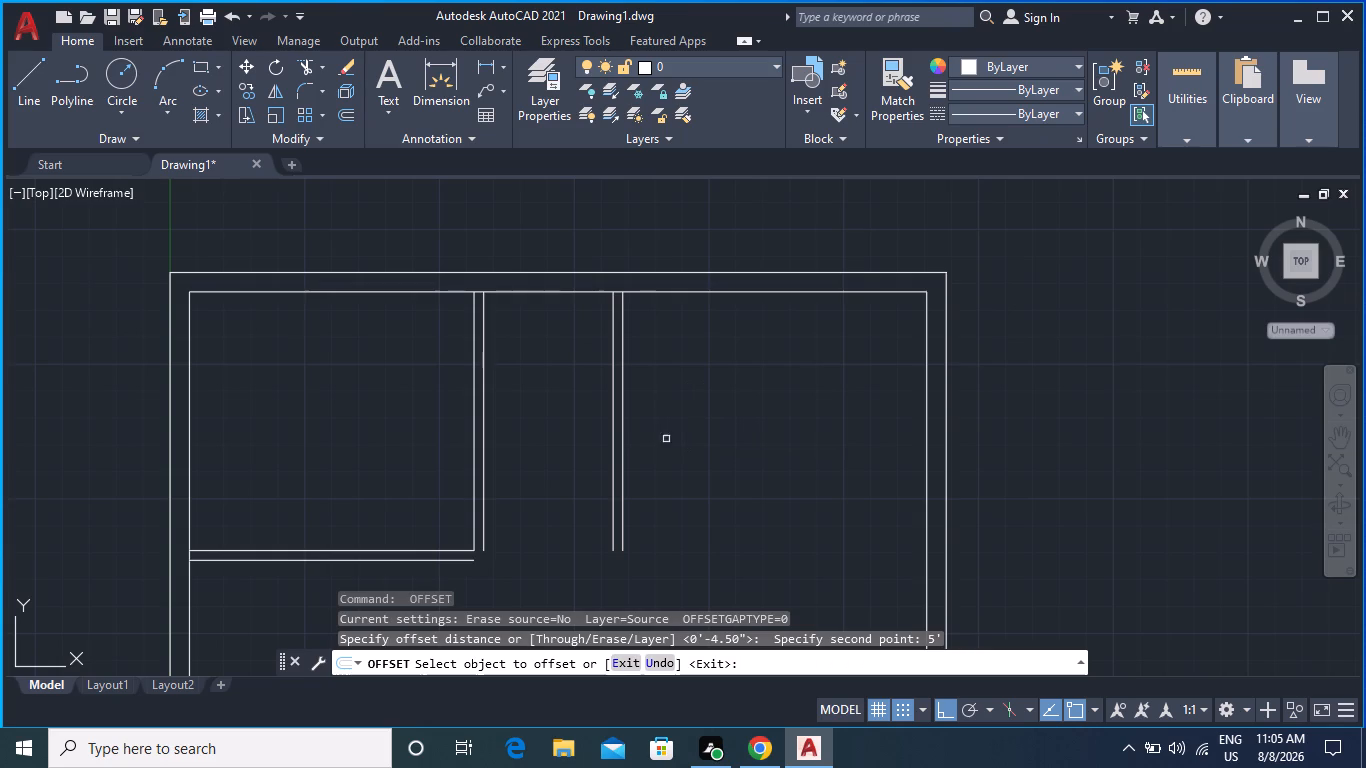
click(621, 463)
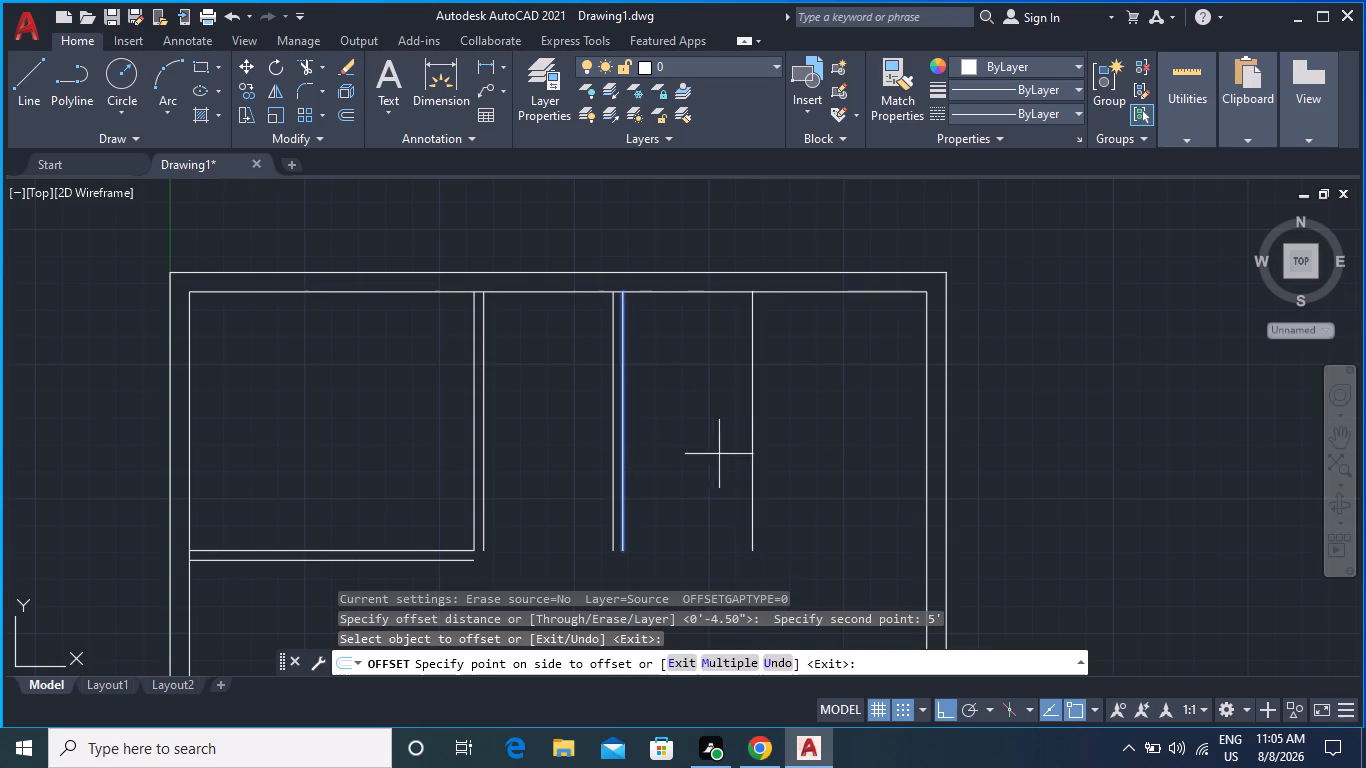
click(775, 447)
key(space)
Offset the new vertical line 4.5" to the right to form the third vertical partition.
key(space)
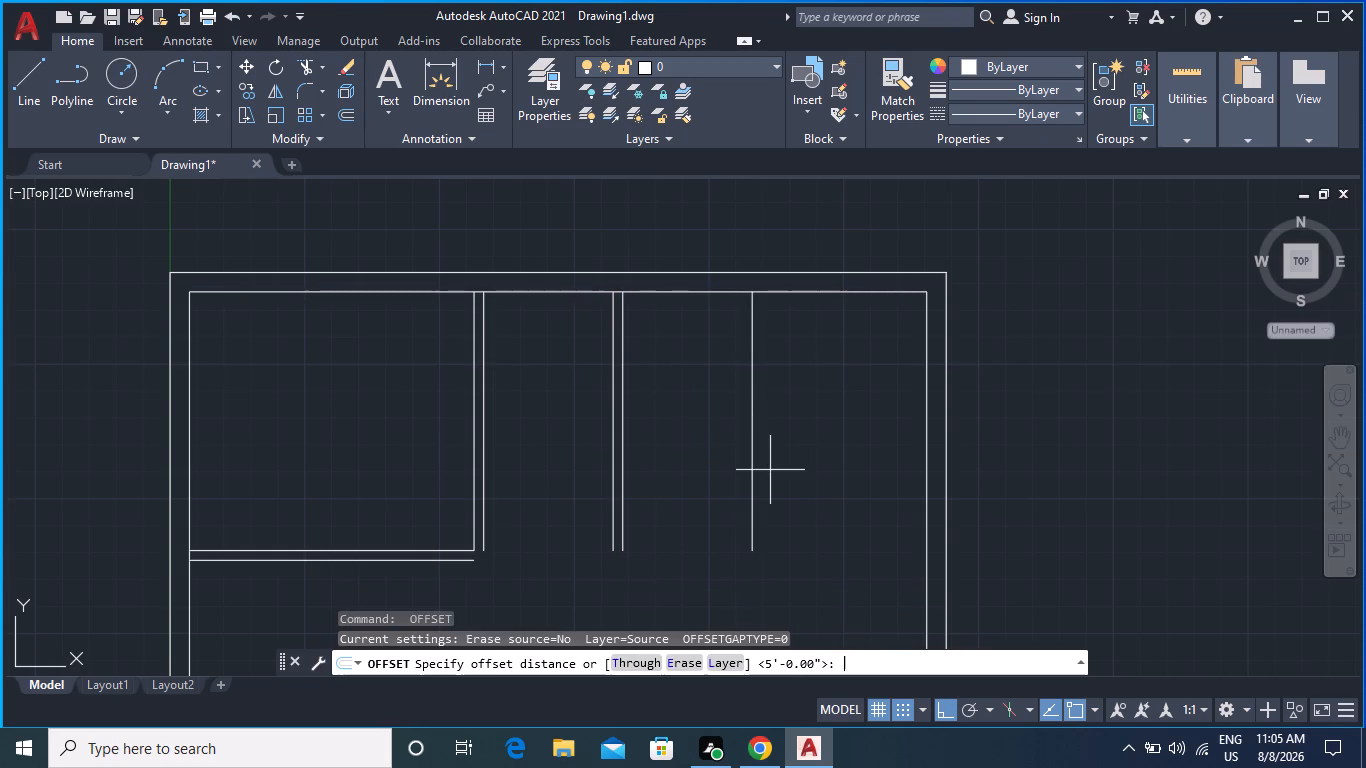
click(751, 433)
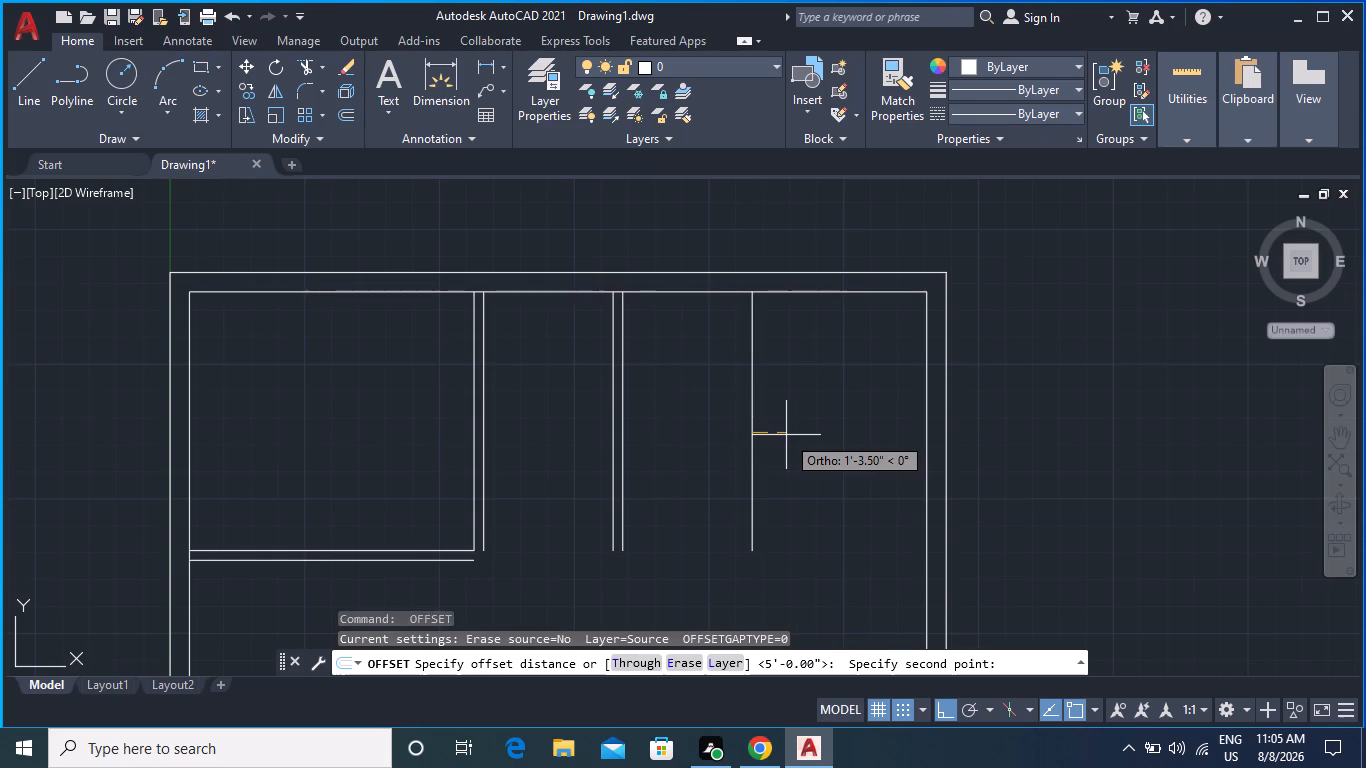
text(4.5")
key(Return)
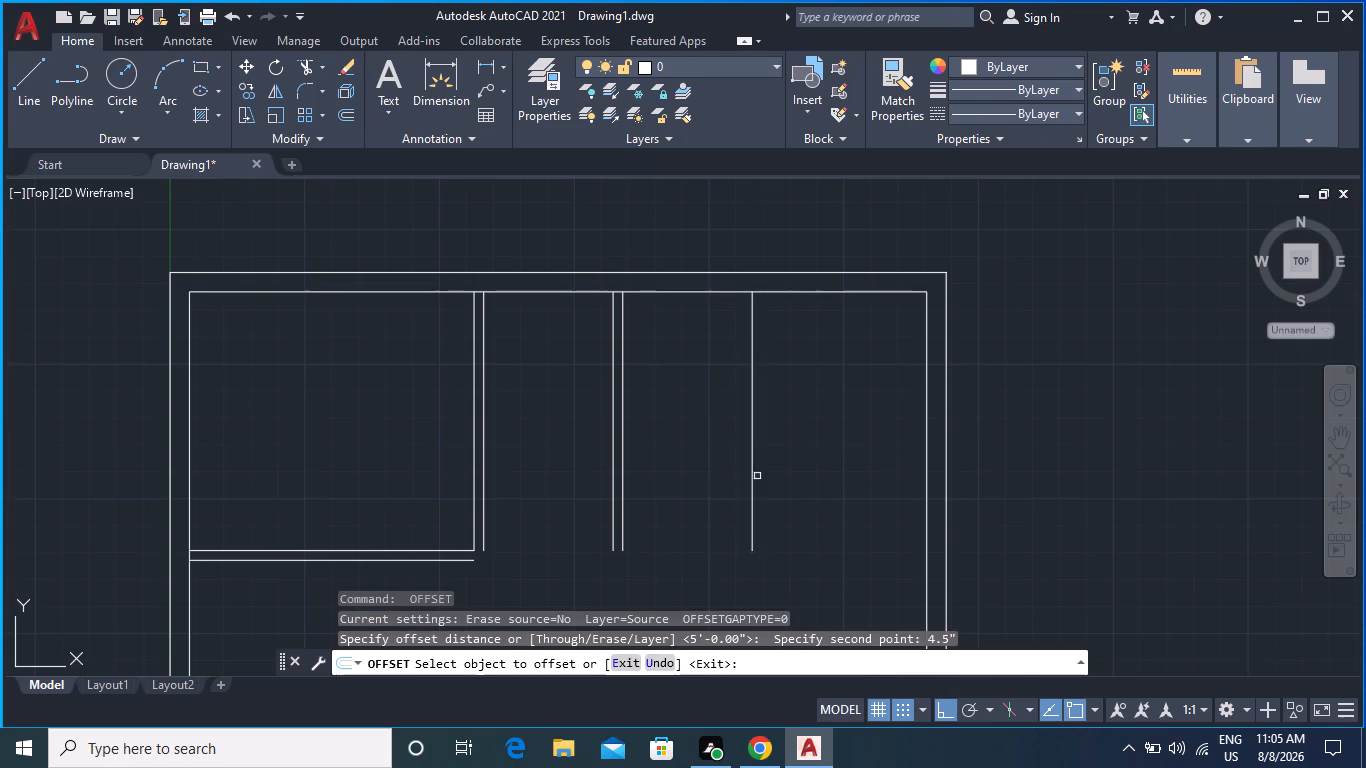
click(752, 483)
click(829, 484)
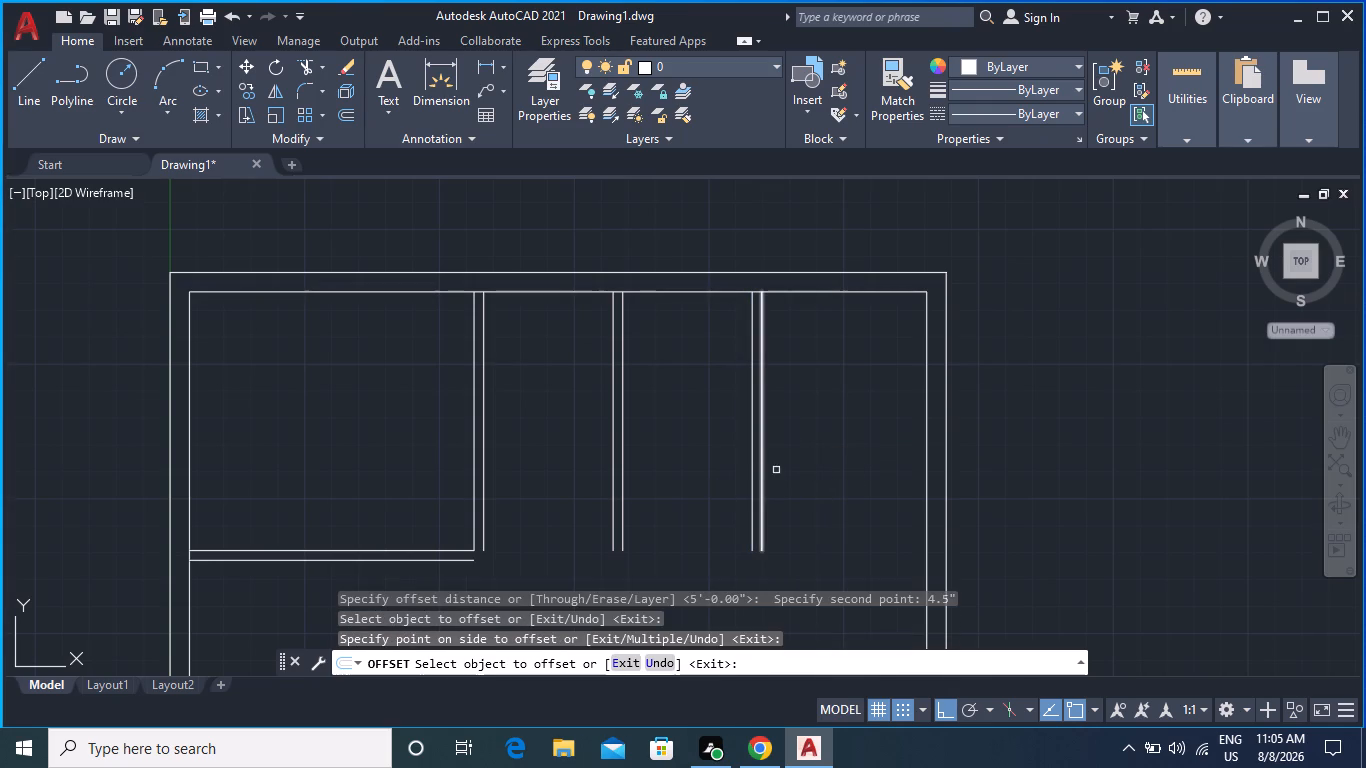
Draw a horizontal line from a tracked point 8' below the second partition's top-left corner, perpendicular to the first vertical partition.
middle_drag(798, 458, 653, 392)
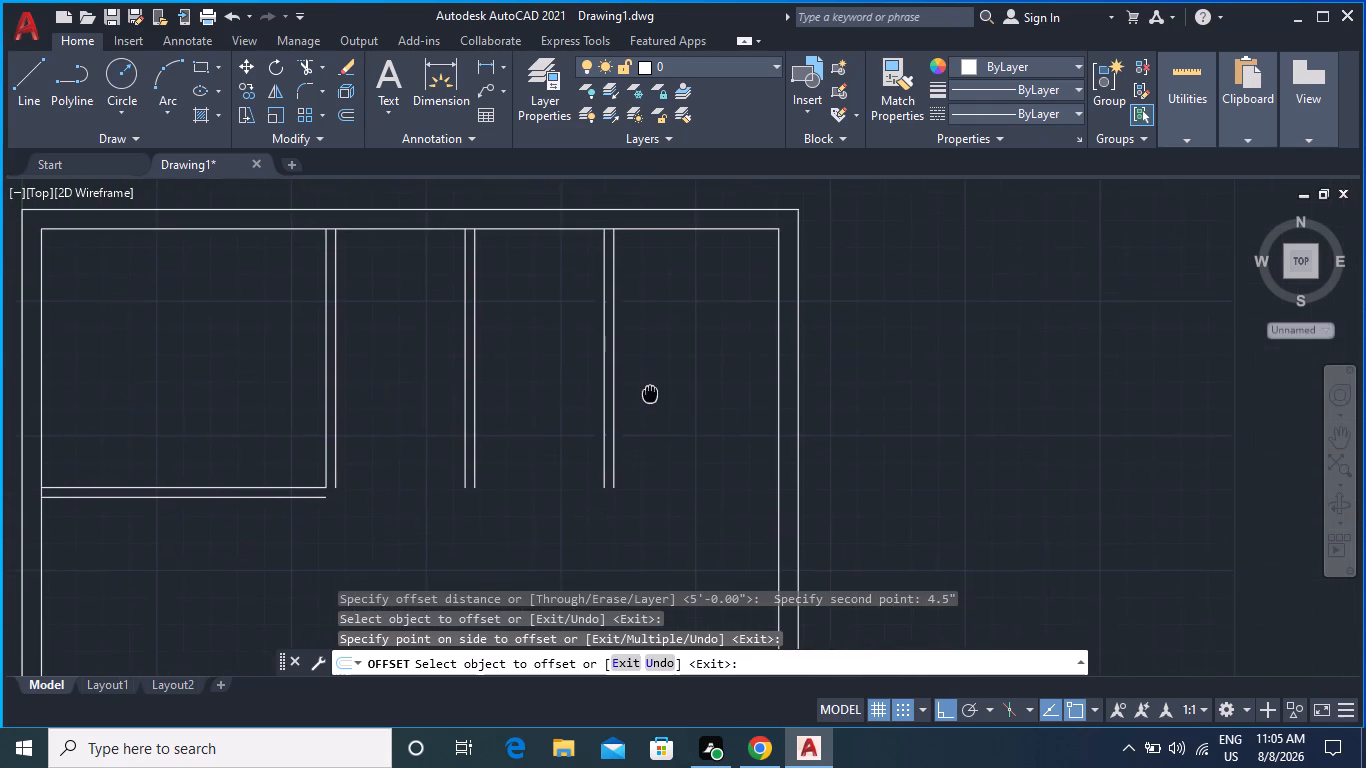
middle_drag(653, 392, 721, 385)
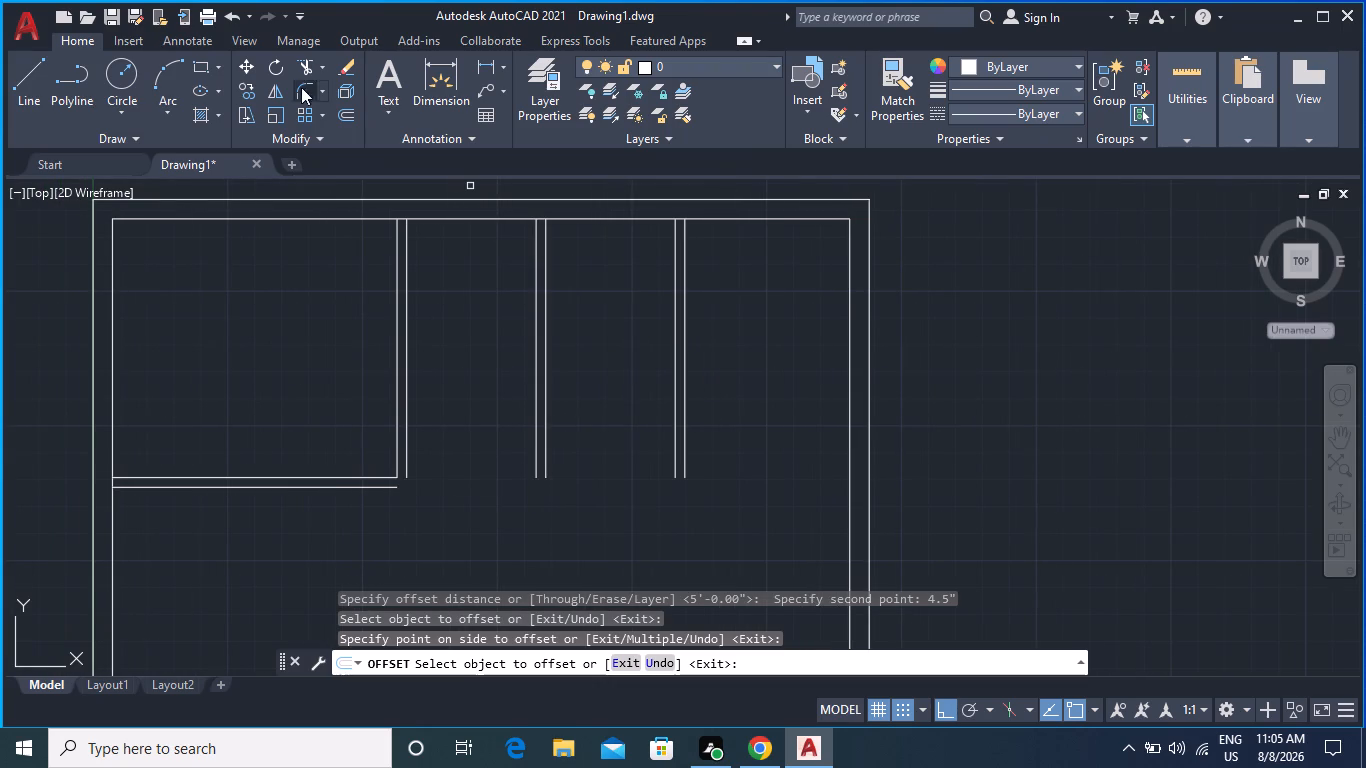
click(25, 80)
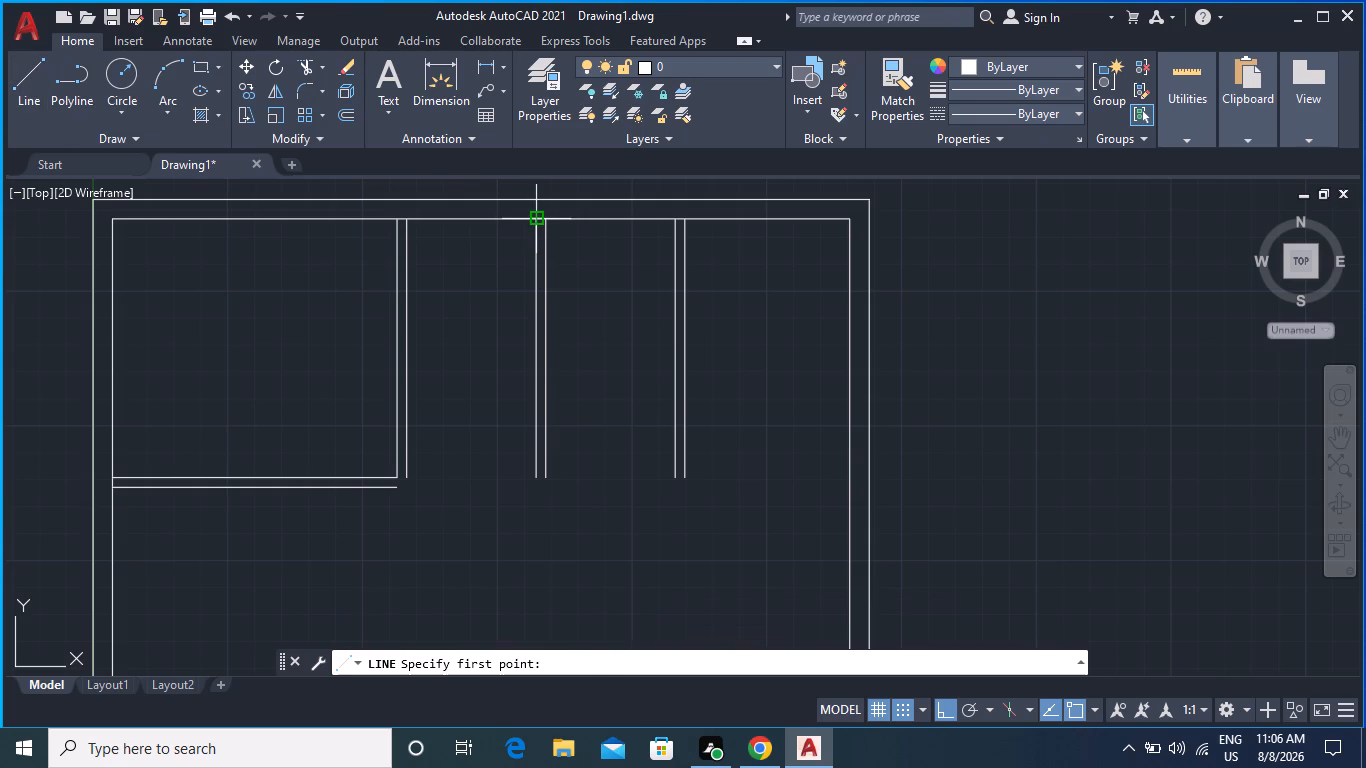
text(tk)
key(Return)
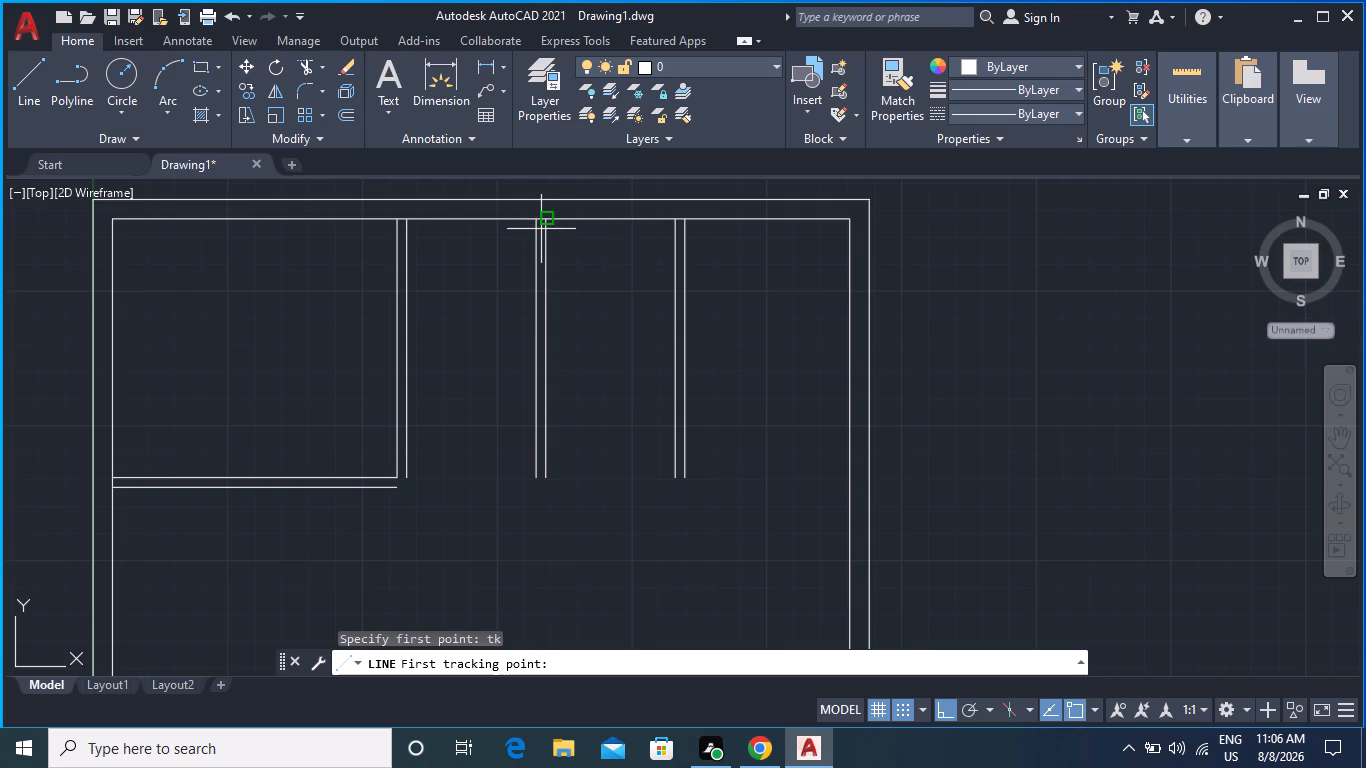
scroll(541, 228, up, 2)
click(515, 203)
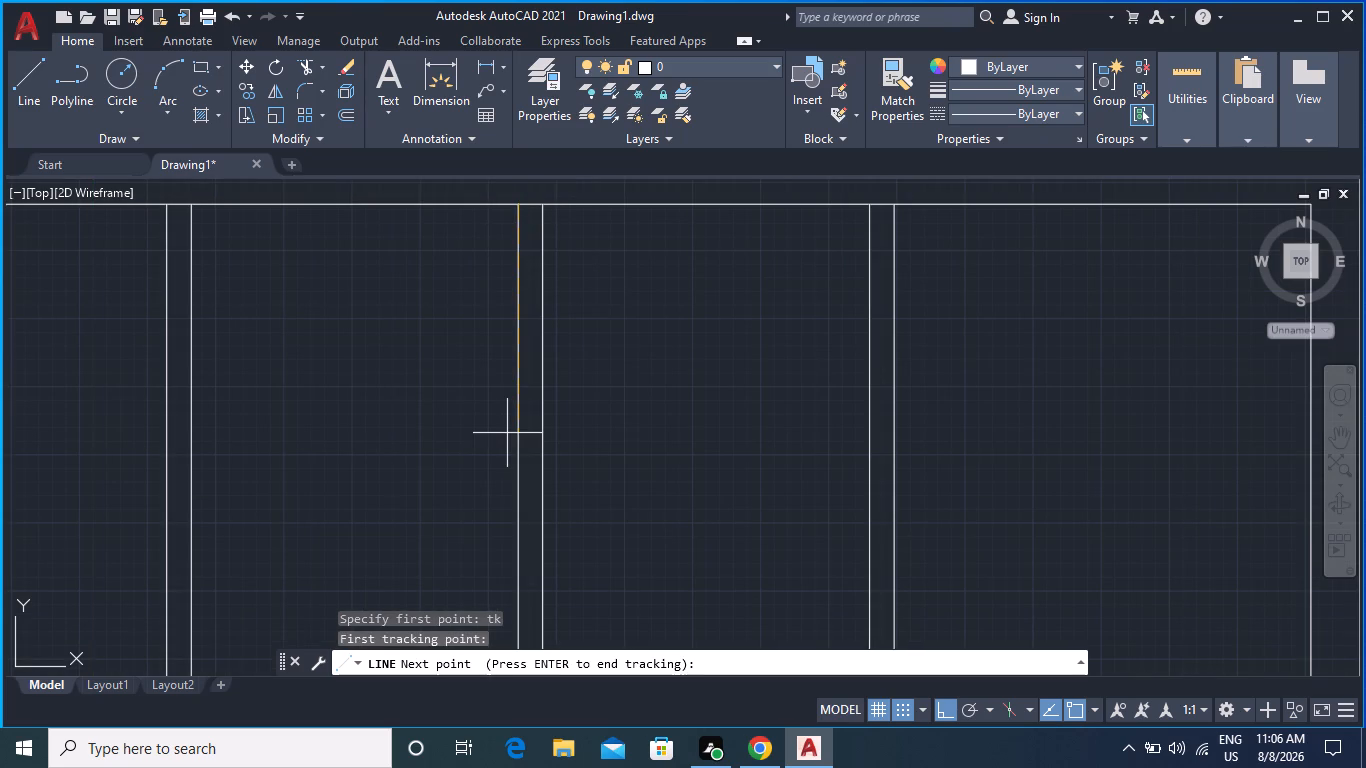
key(8)
key(apostrophe)
key(Return)
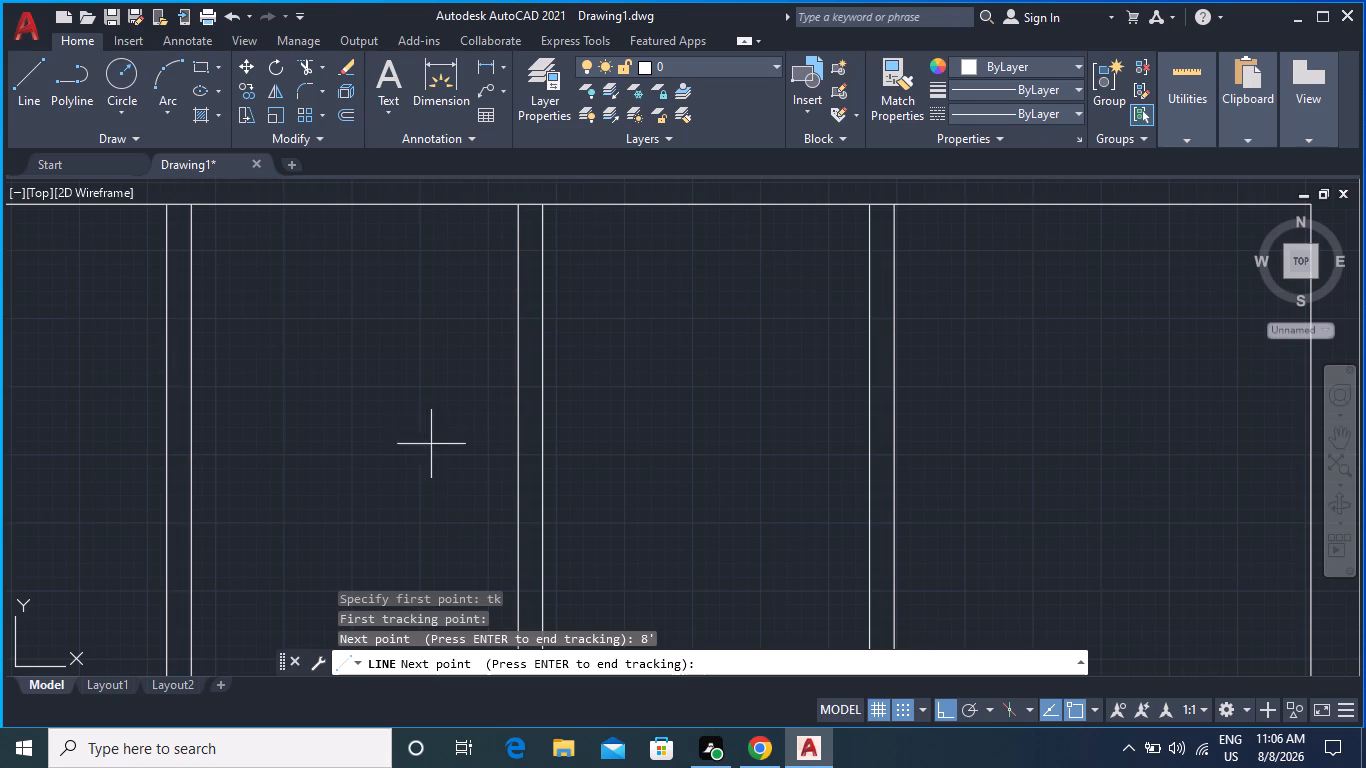
scroll(459, 490, down, 2)
middle_drag(469, 525, 519, 324)
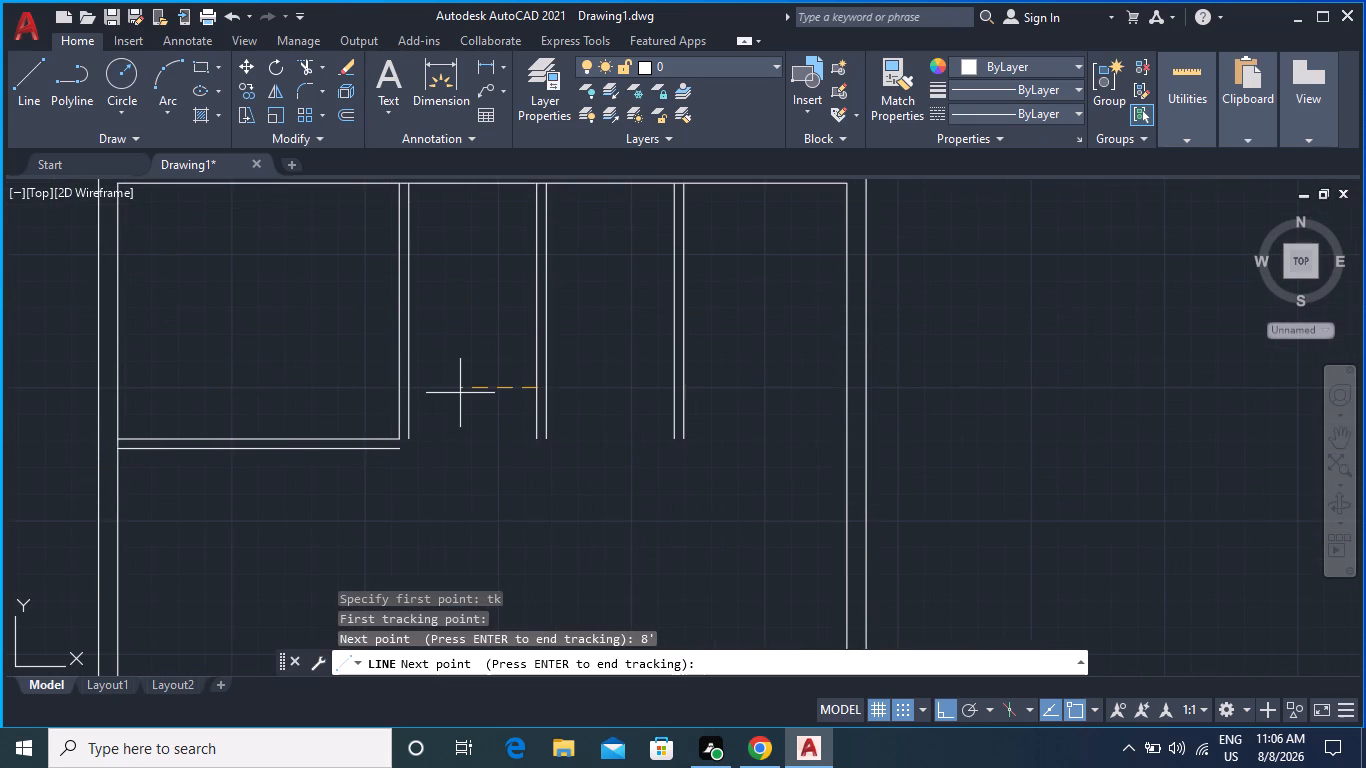
key(Return)
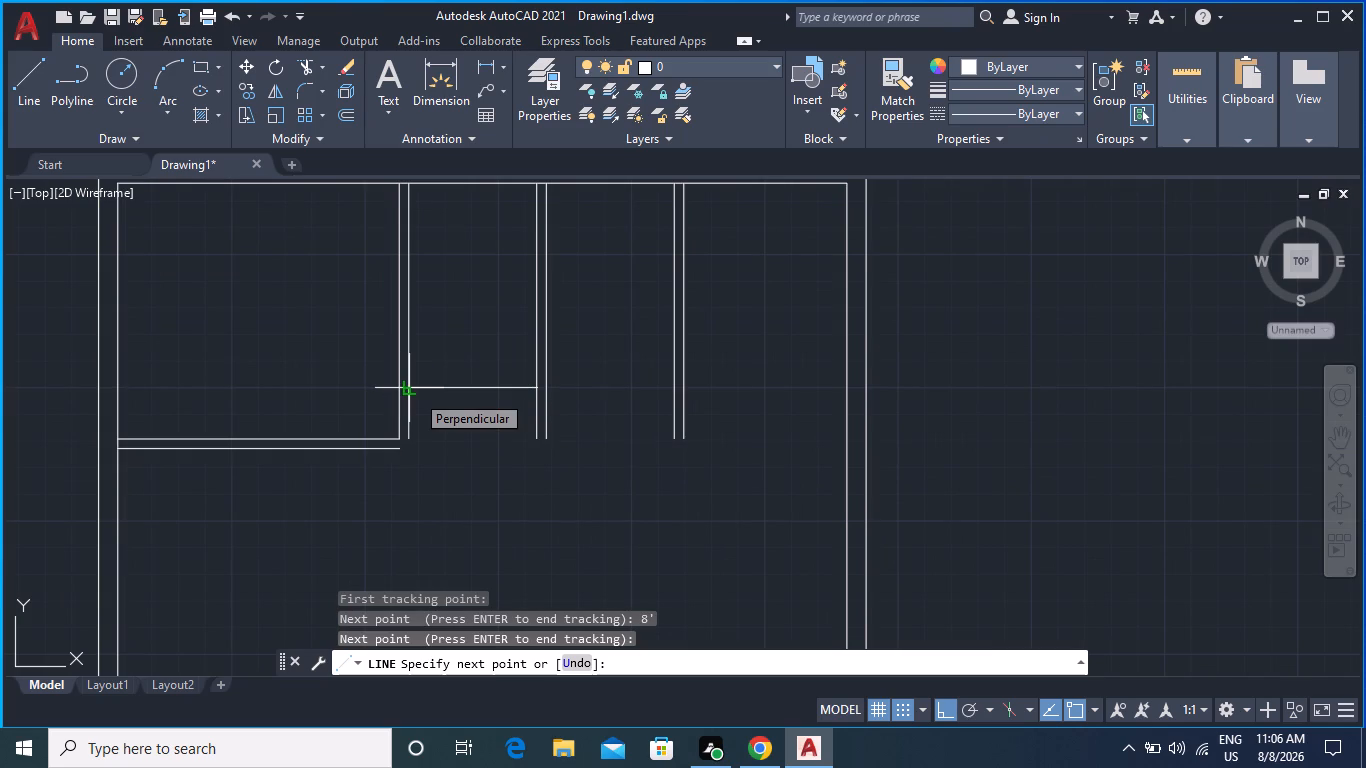
click(408, 394)
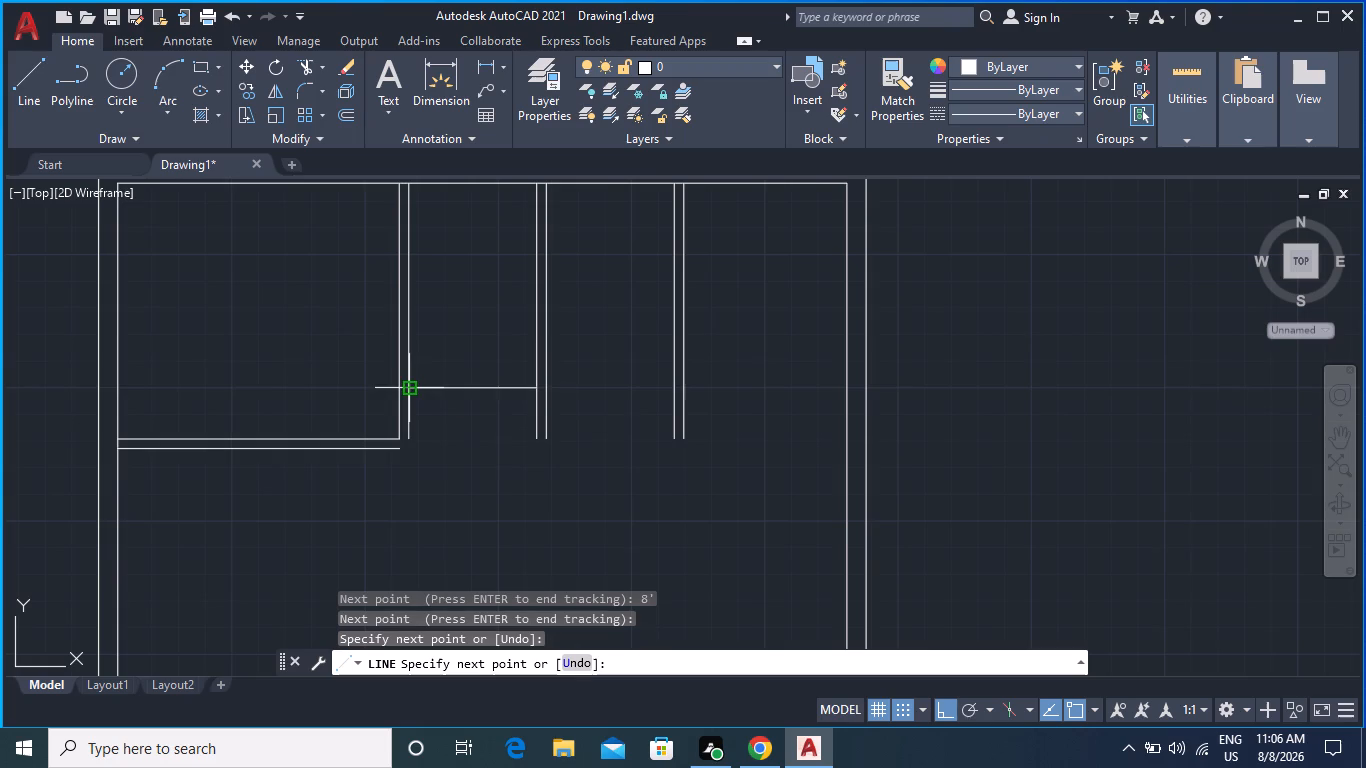
key(Escape)
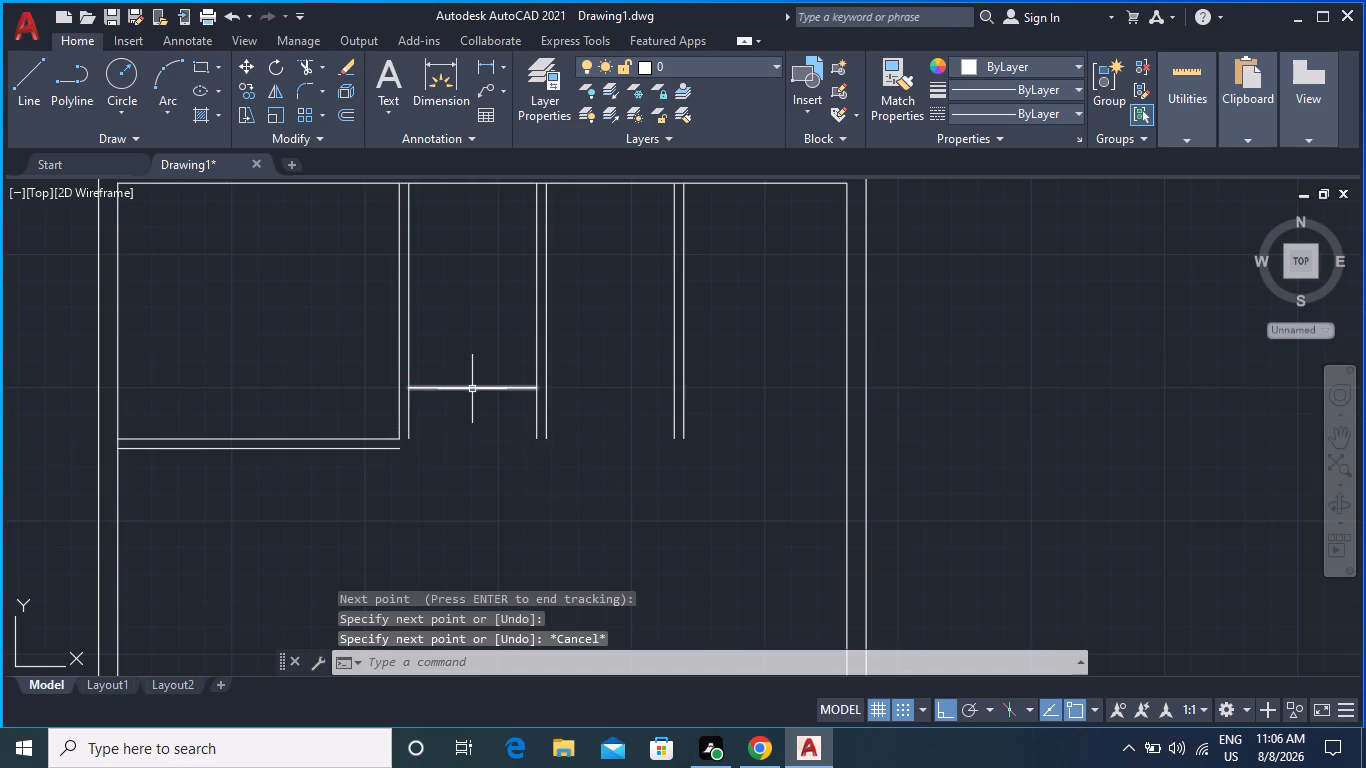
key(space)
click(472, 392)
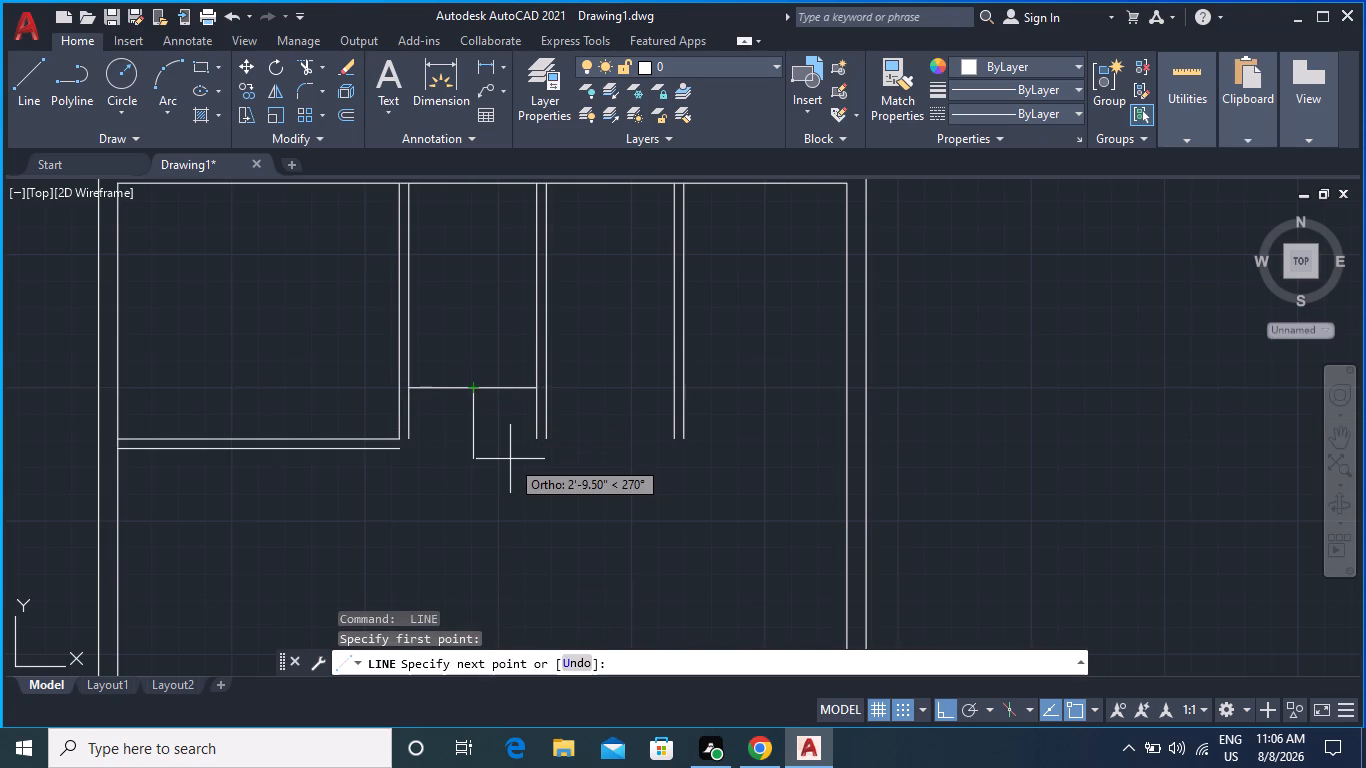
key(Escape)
Offset the short horizontal line between the first and second partitions 4.5" downward to form a cross partition.
key(o)
key(Return)
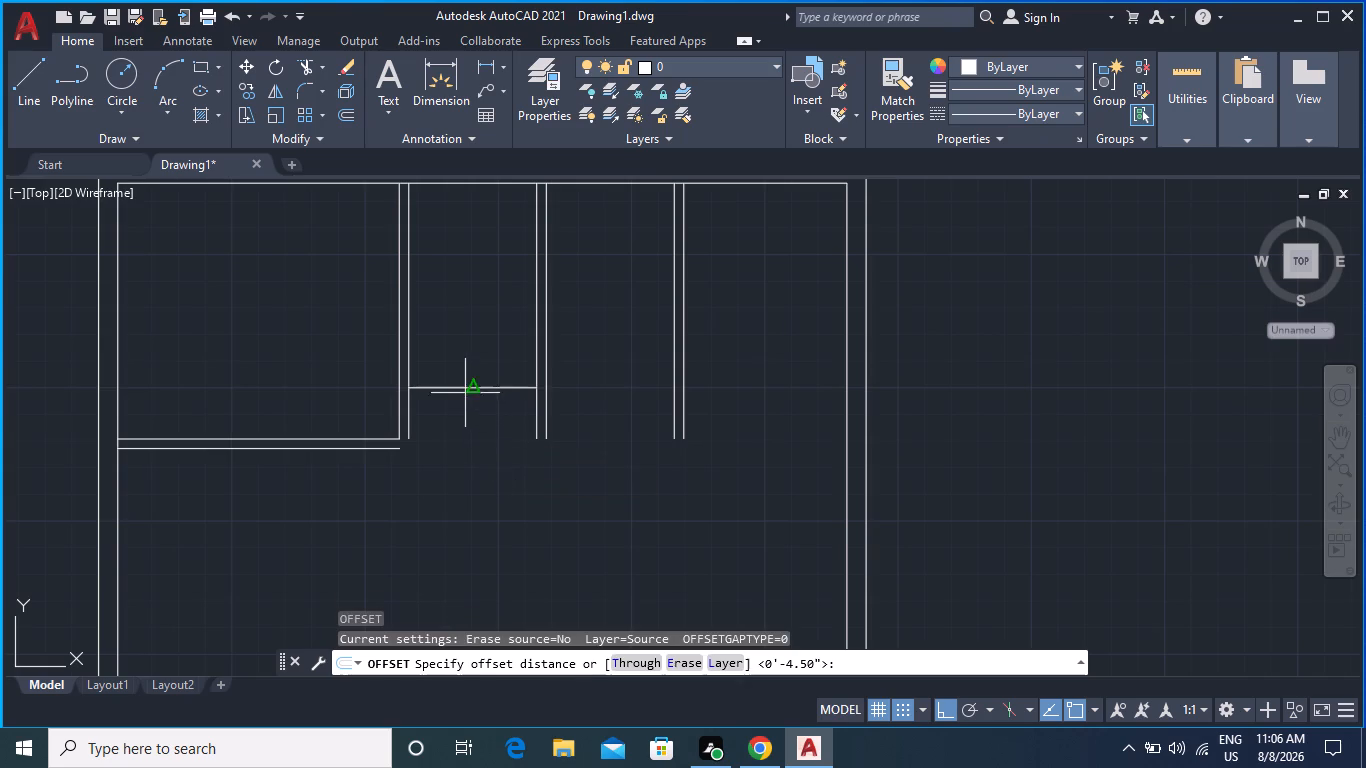
click(472, 390)
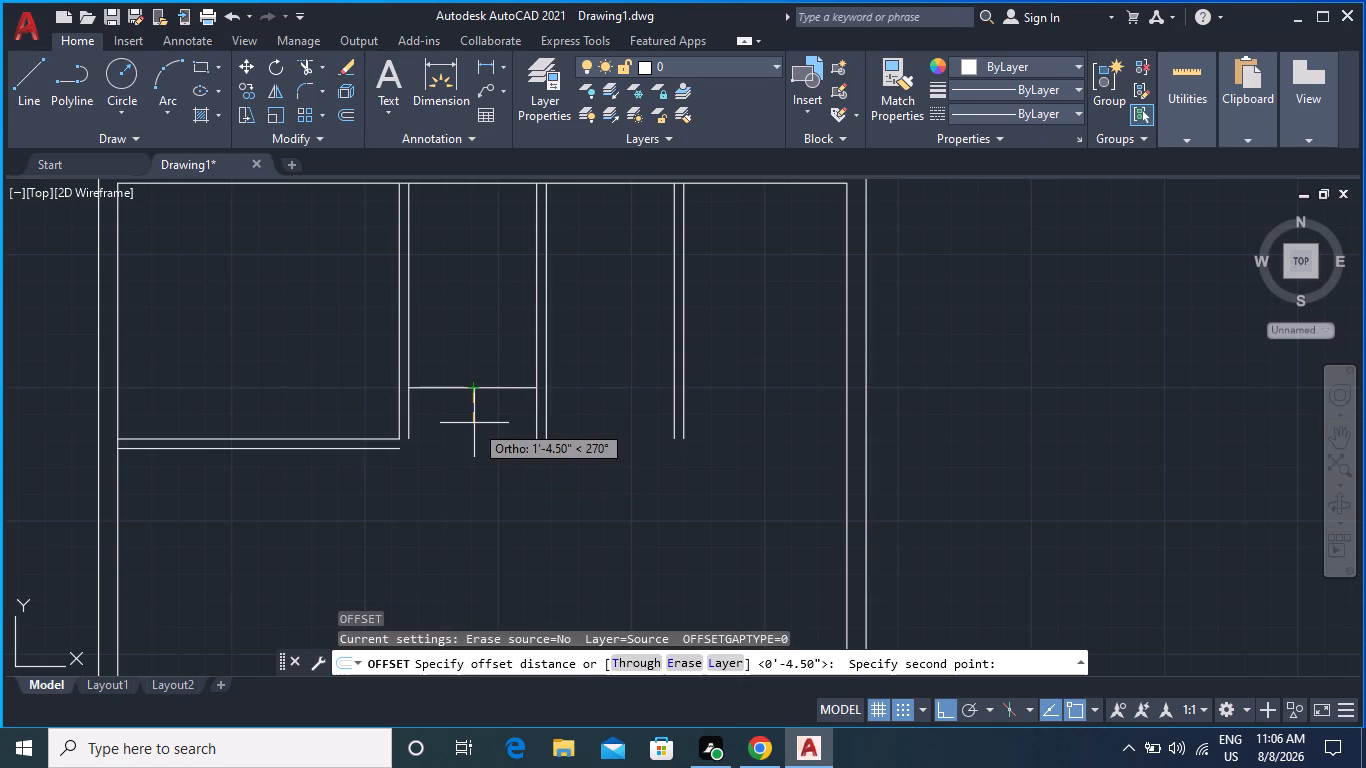
text(4.5)
key(shift+quotedbl)
key(Return)
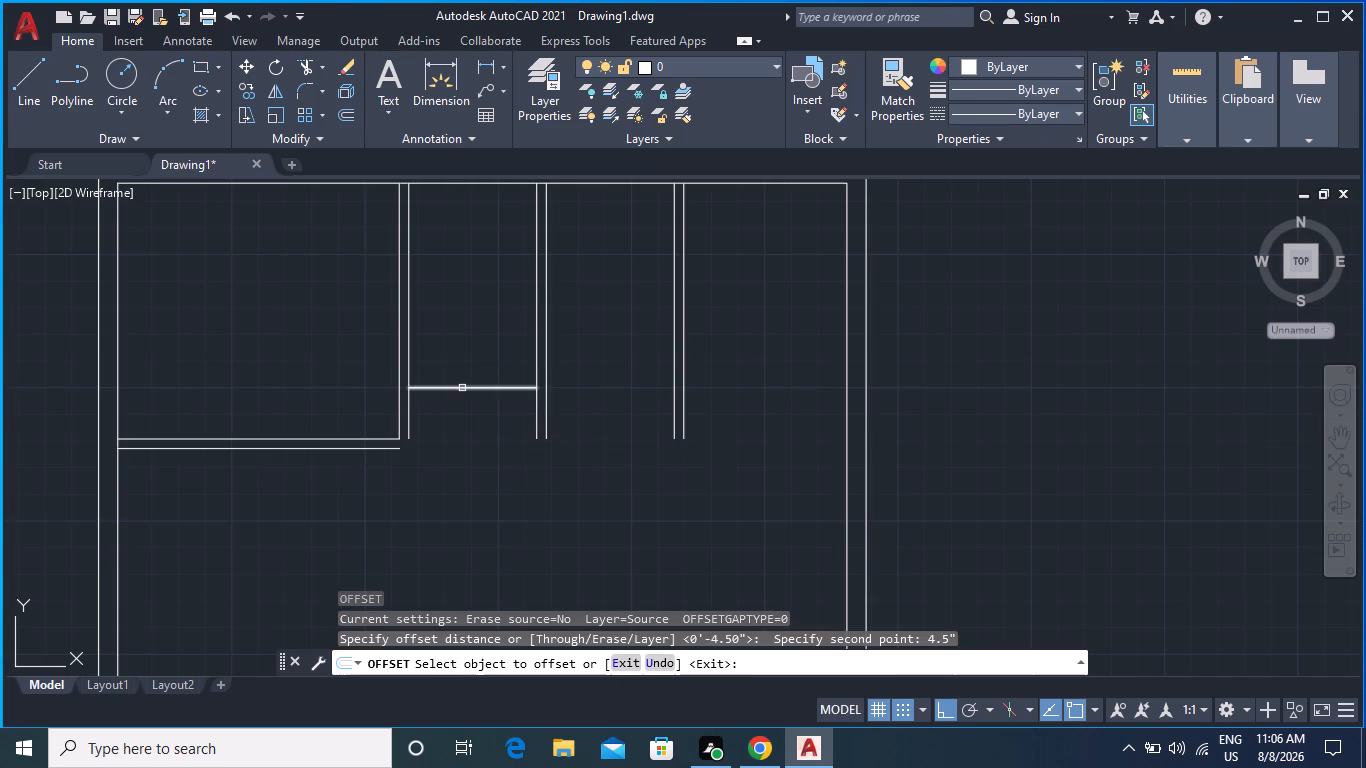
click(462, 388)
click(471, 422)
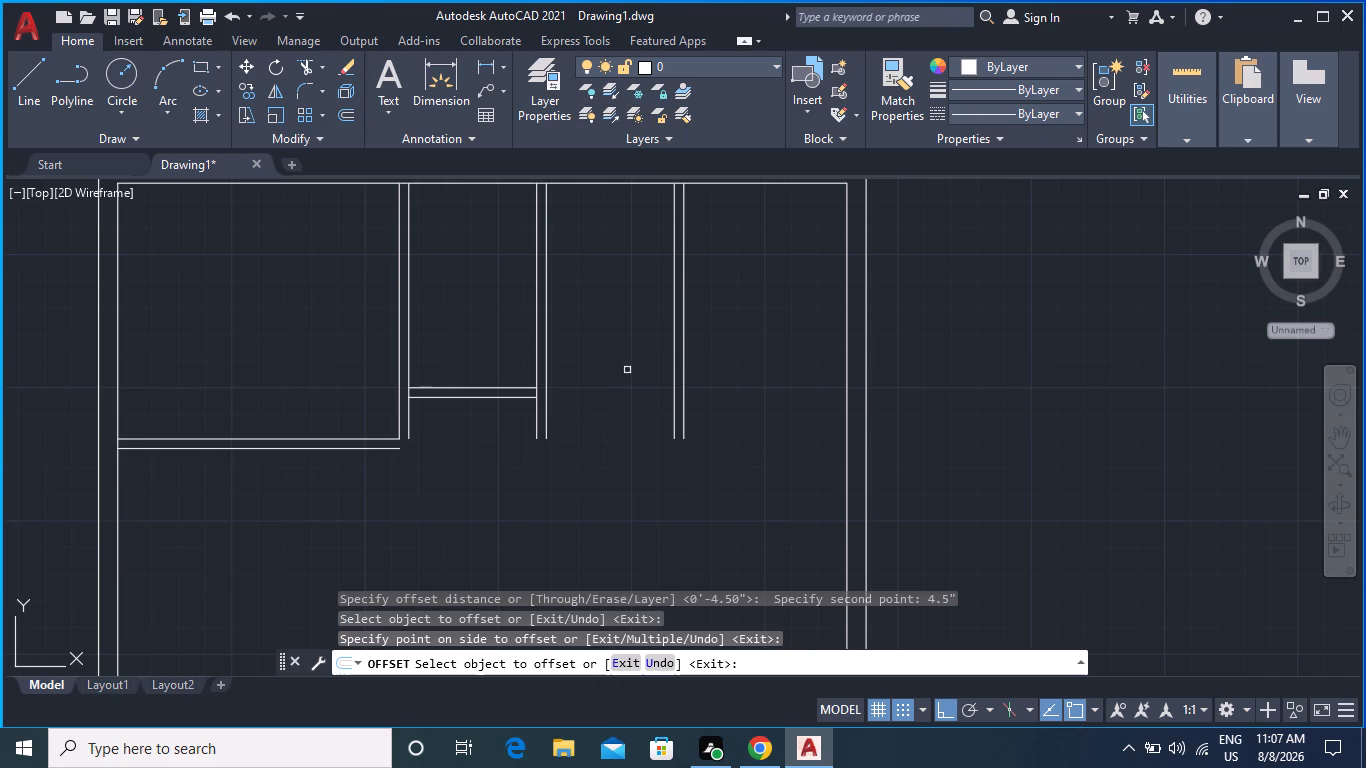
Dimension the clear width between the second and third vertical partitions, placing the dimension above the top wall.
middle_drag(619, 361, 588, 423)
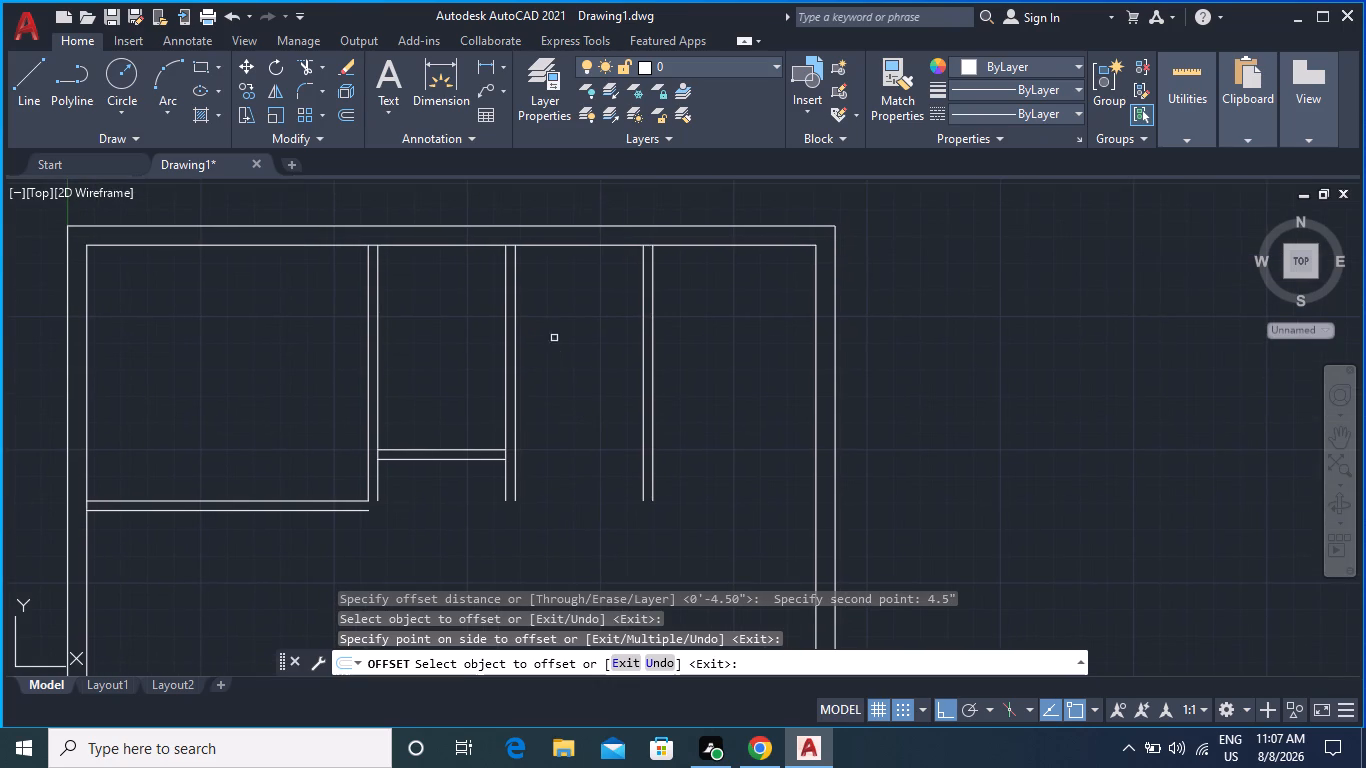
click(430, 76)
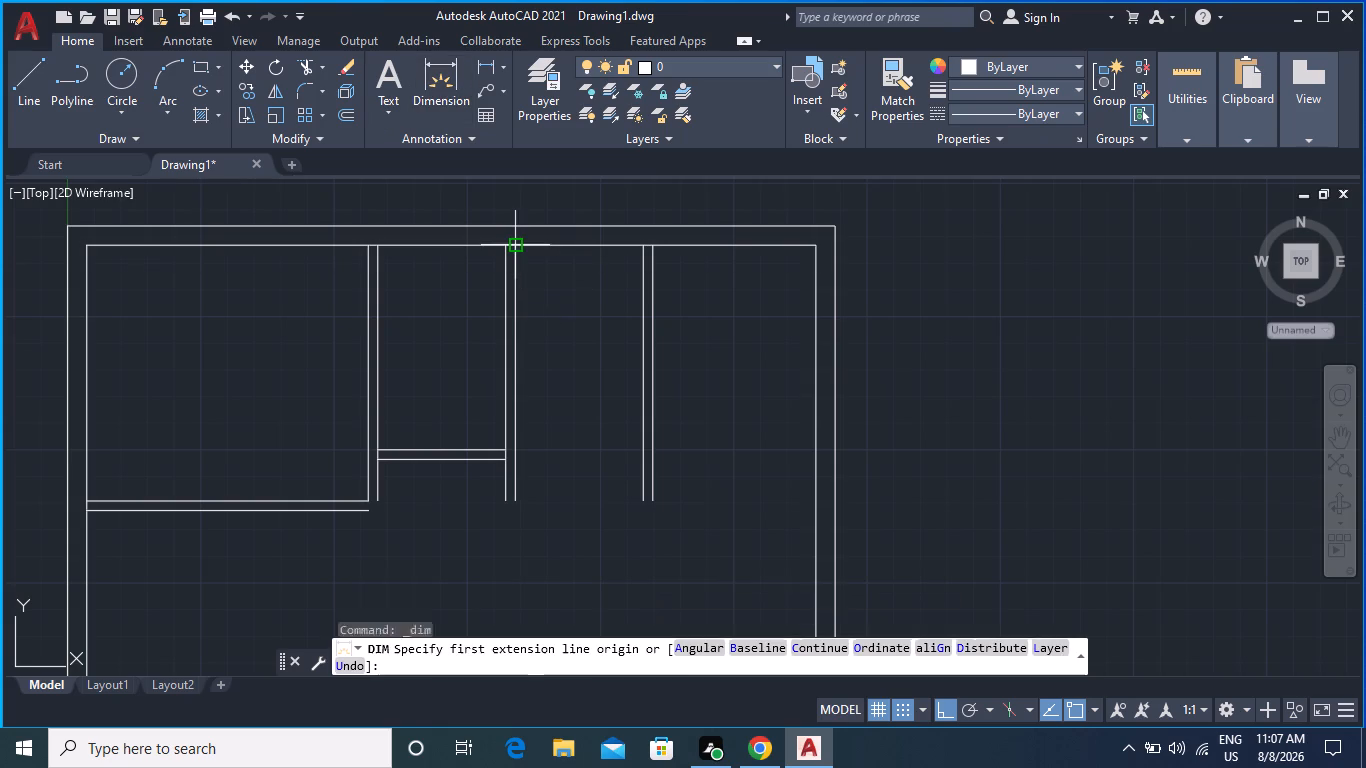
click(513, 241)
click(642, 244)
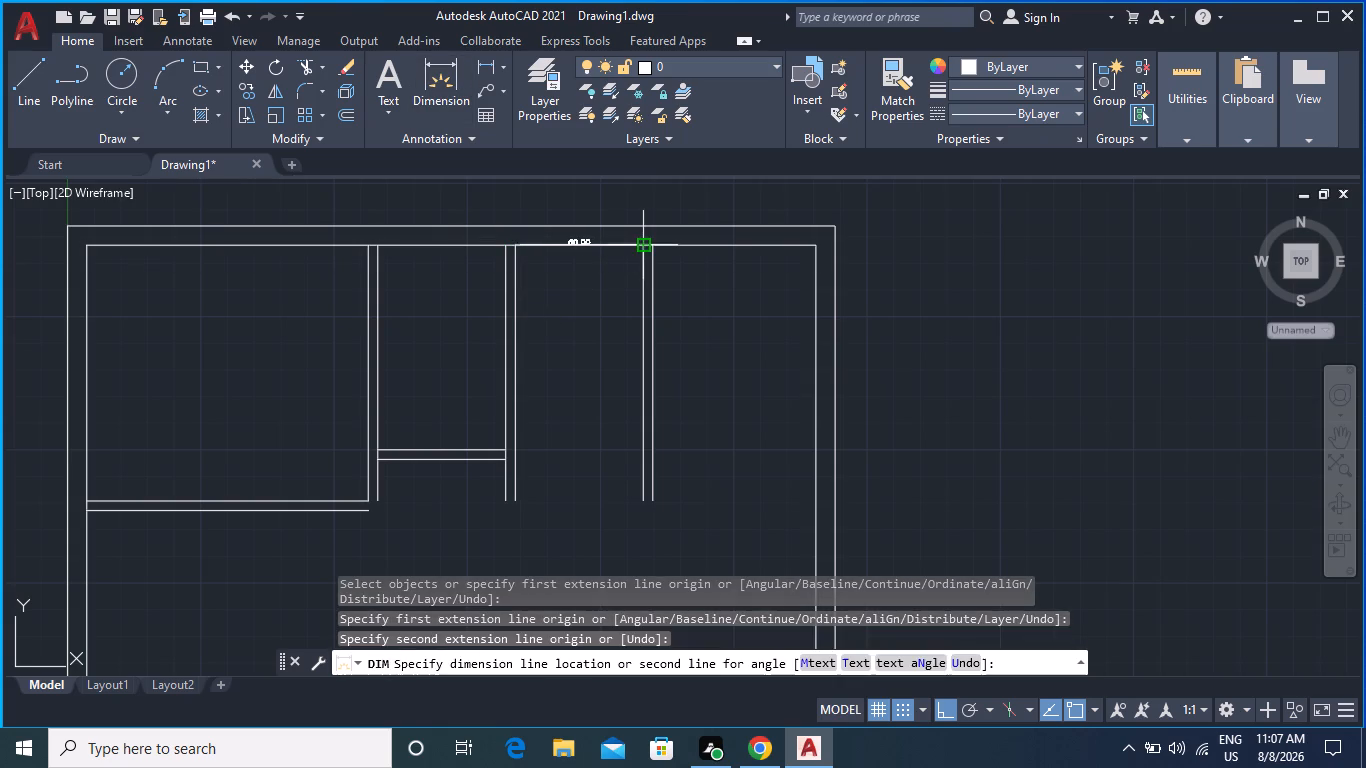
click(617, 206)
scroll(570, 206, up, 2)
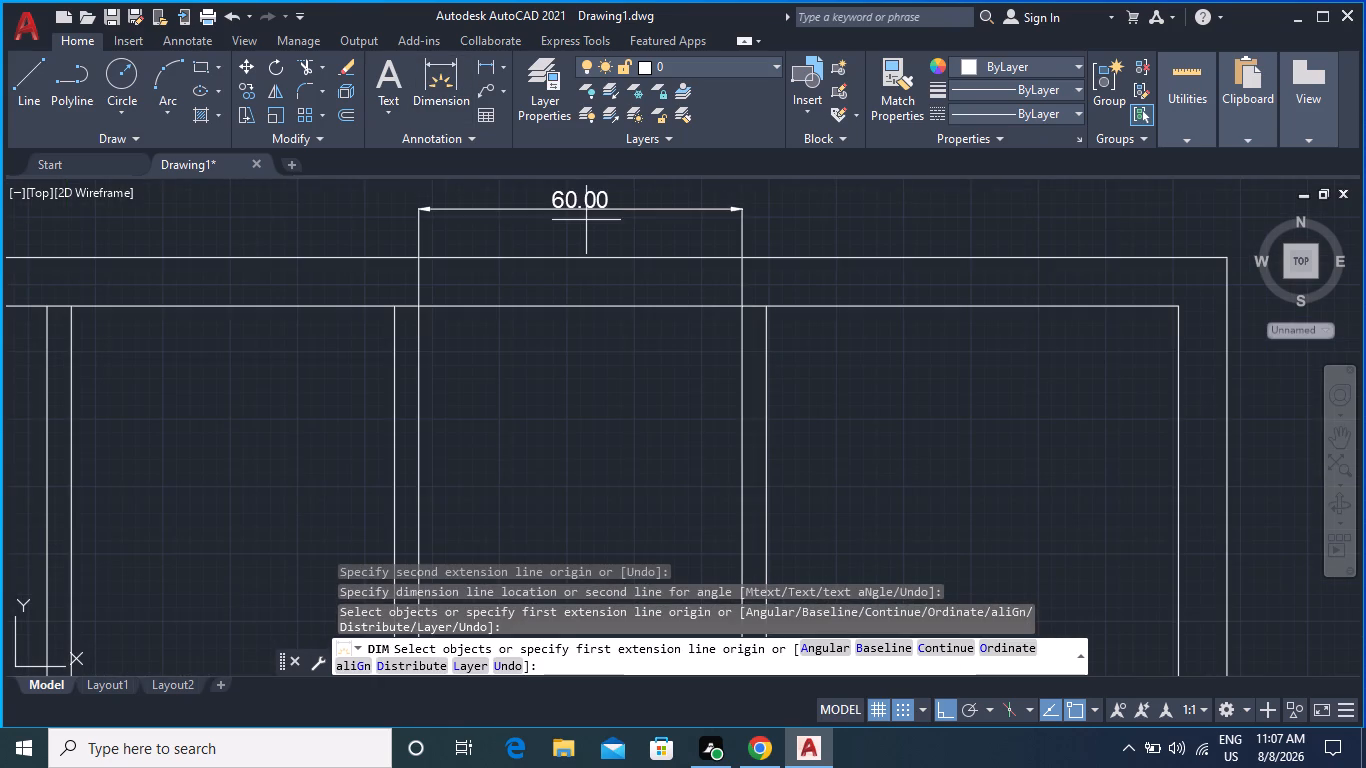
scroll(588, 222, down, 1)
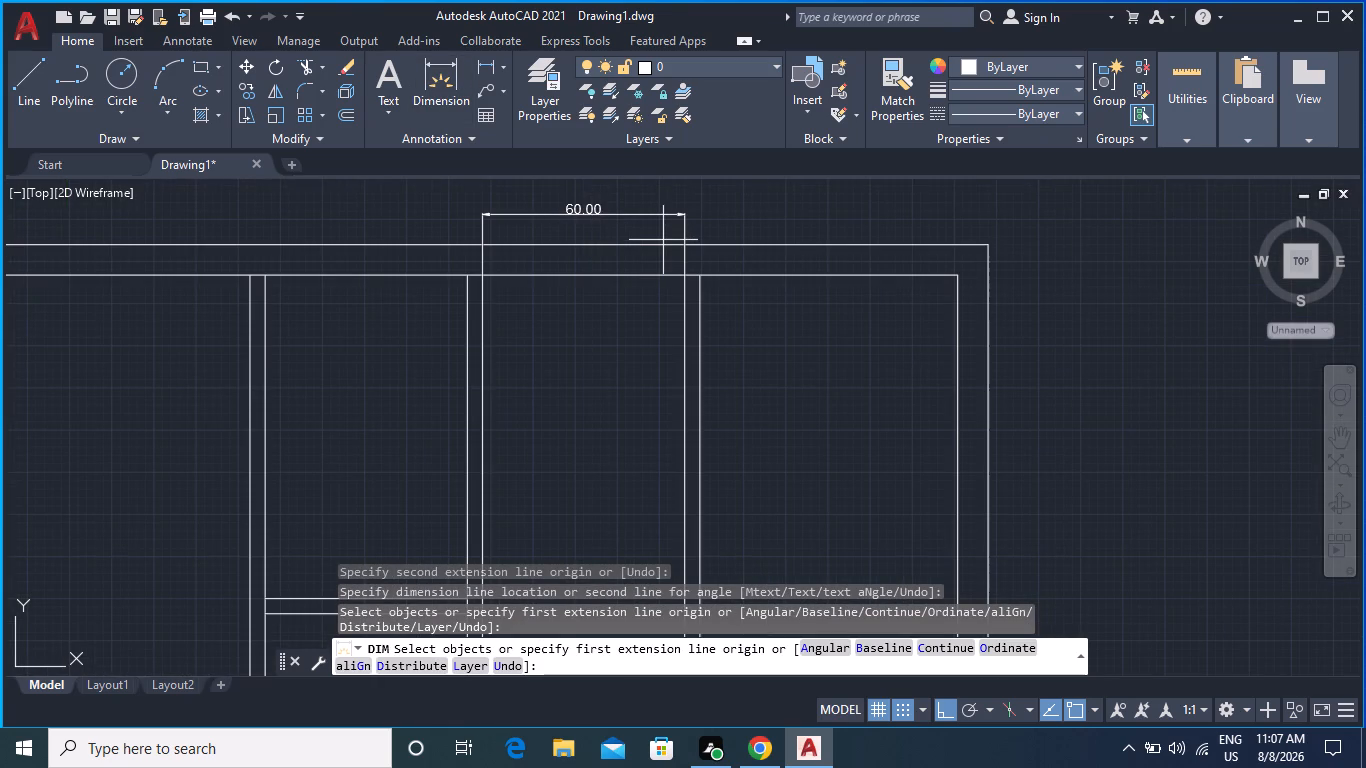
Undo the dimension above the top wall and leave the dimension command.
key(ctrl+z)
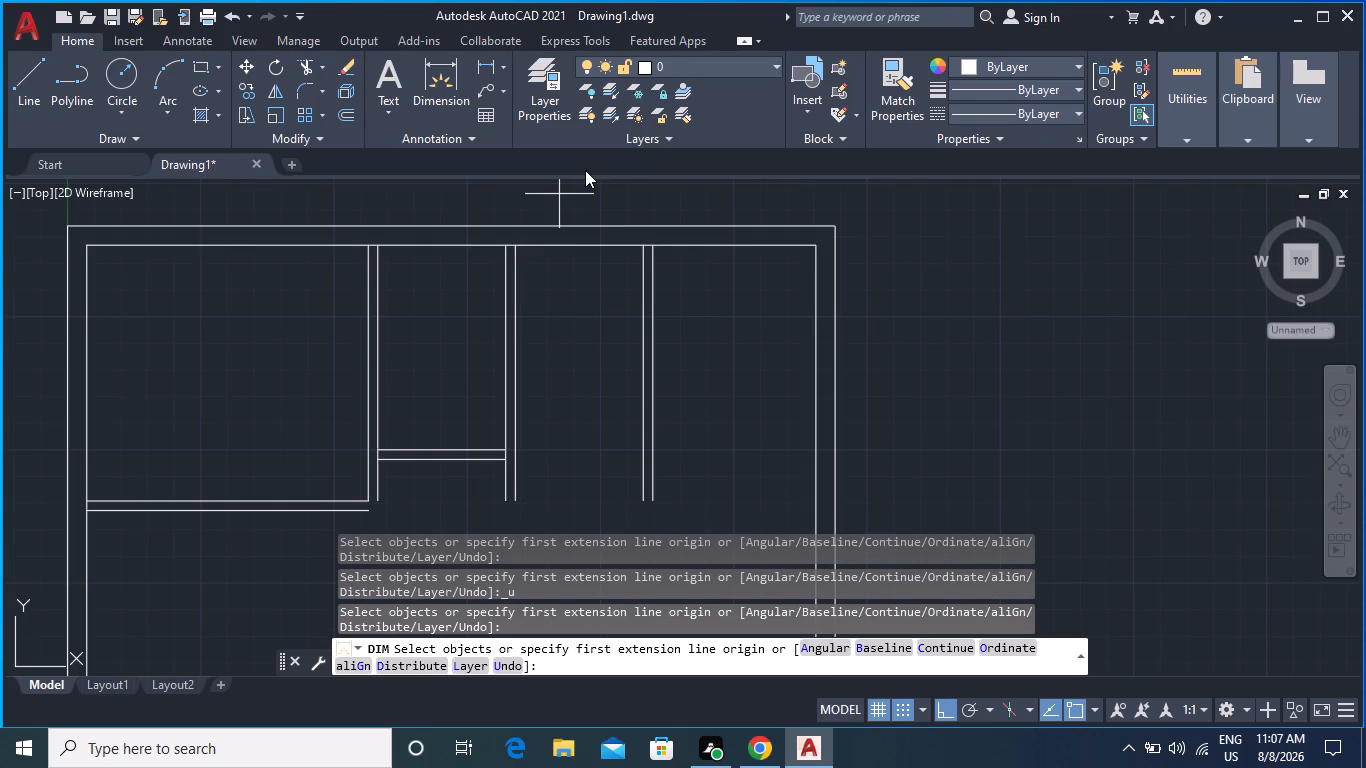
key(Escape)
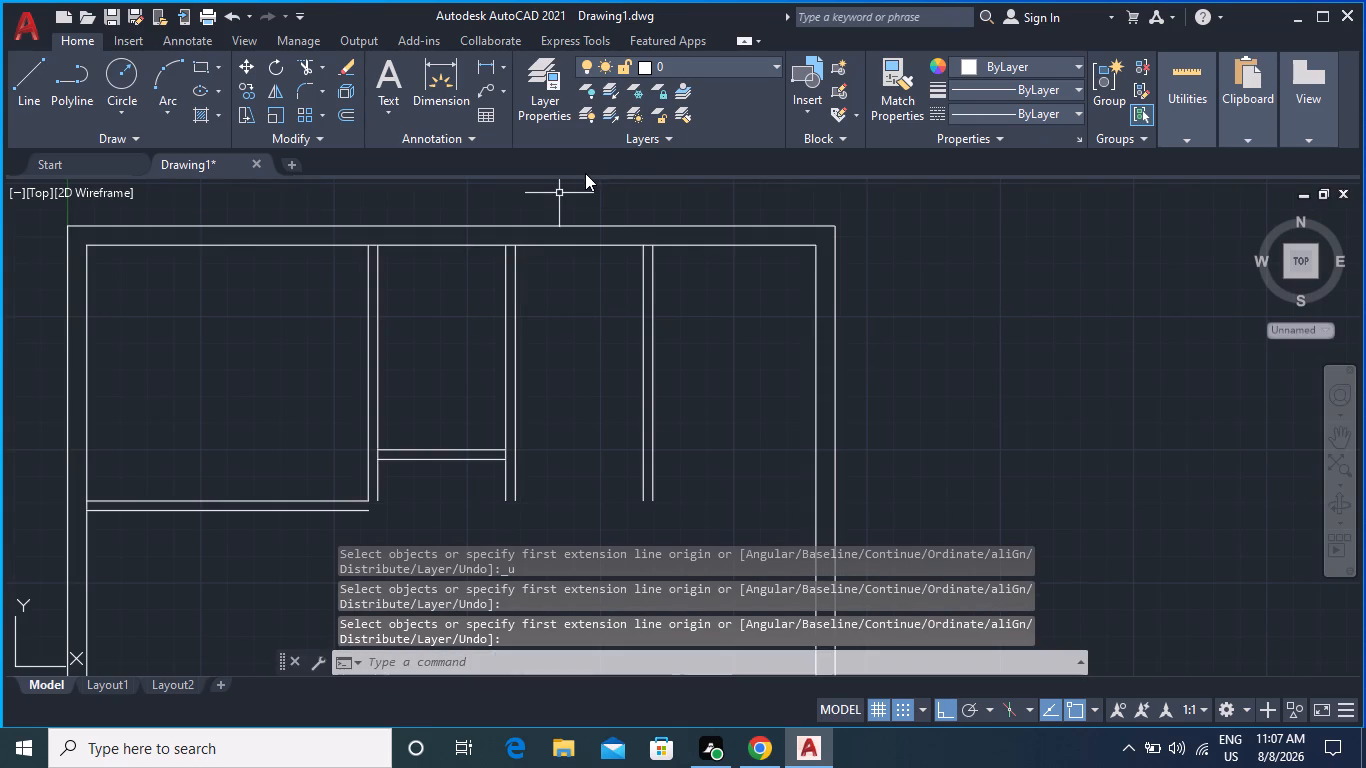
Set the Standard dimension style's linear primary unit format to Engineering.
key(d)
key(Return)
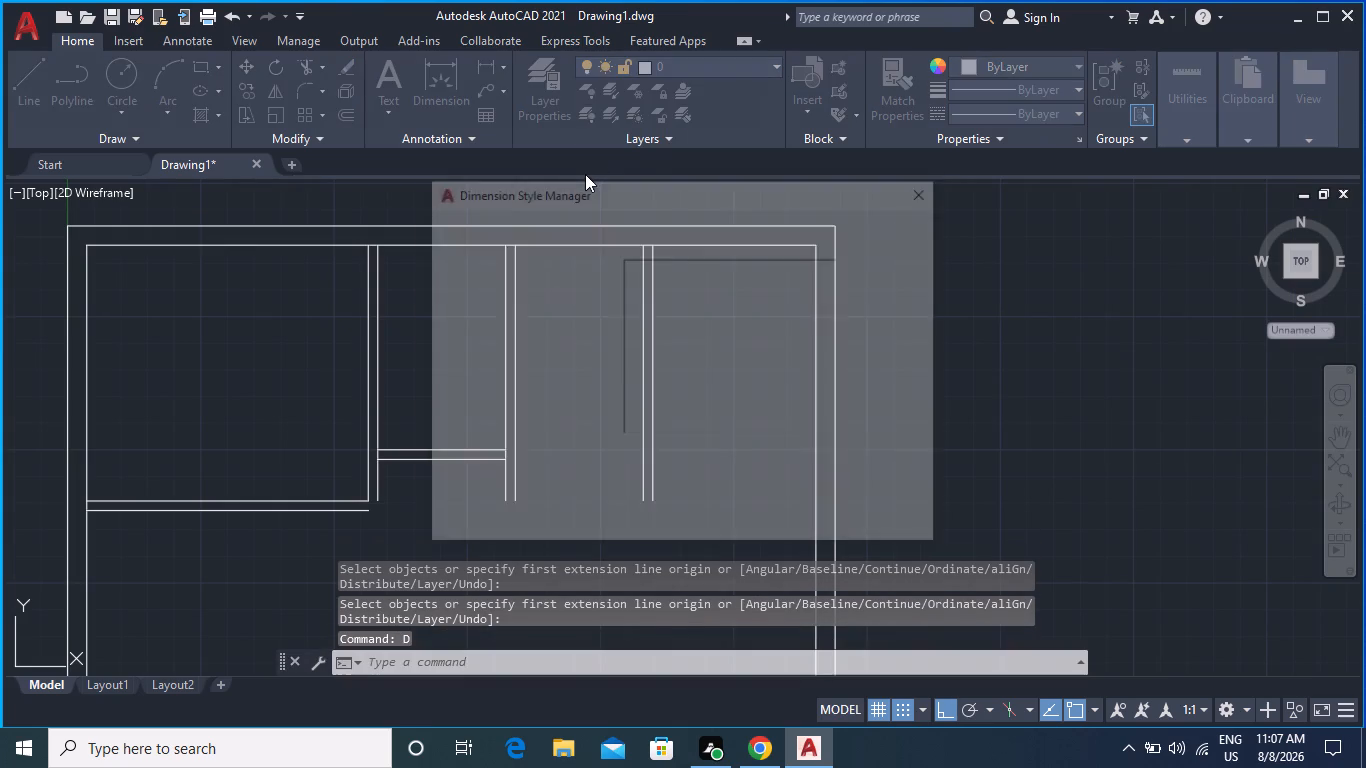
click(868, 330)
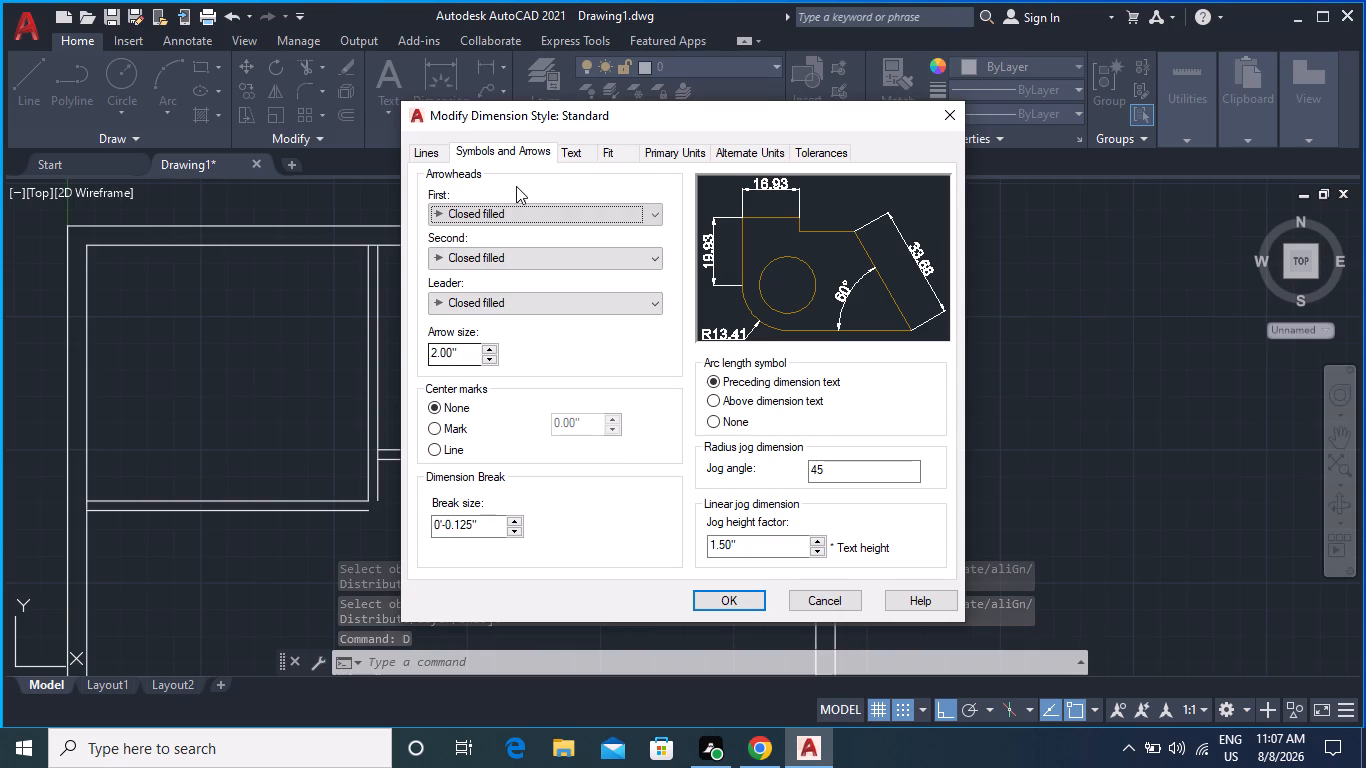
click(585, 146)
click(607, 155)
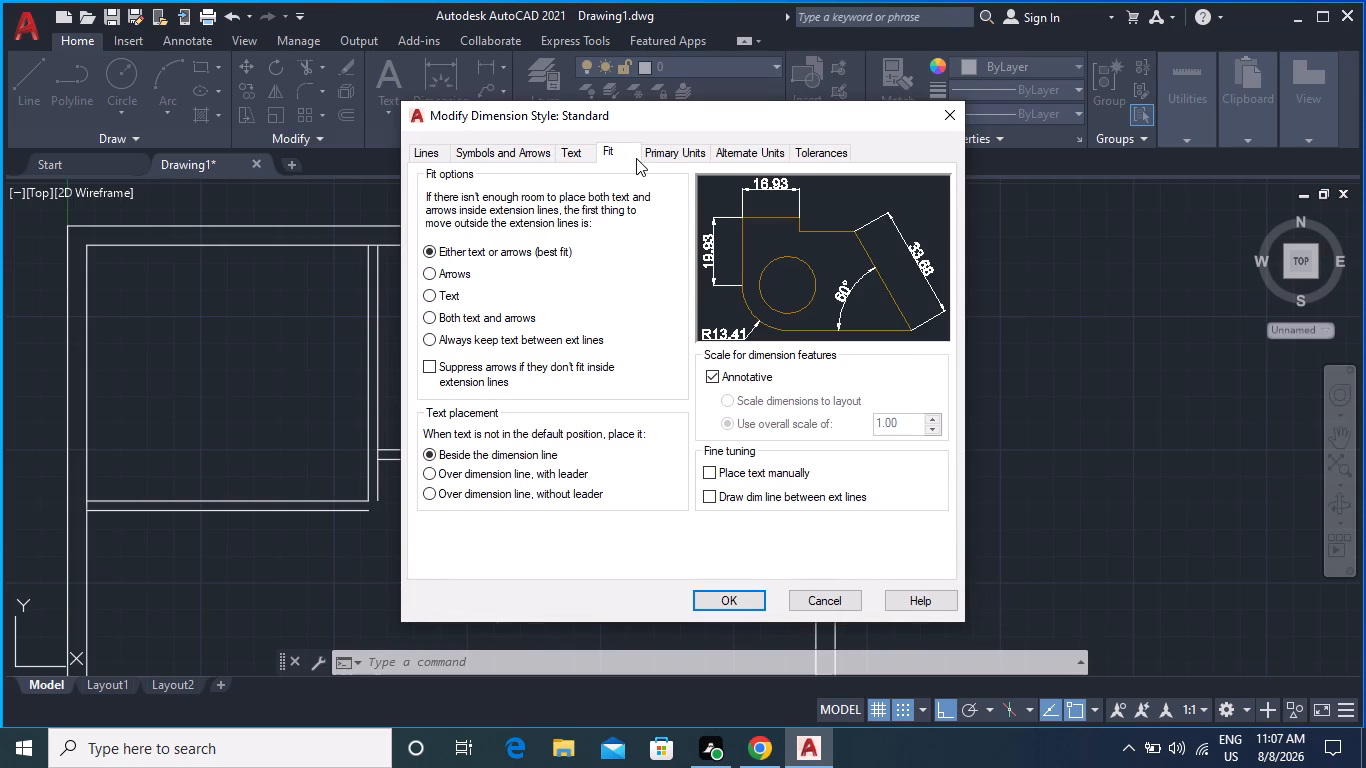
click(637, 158)
click(674, 160)
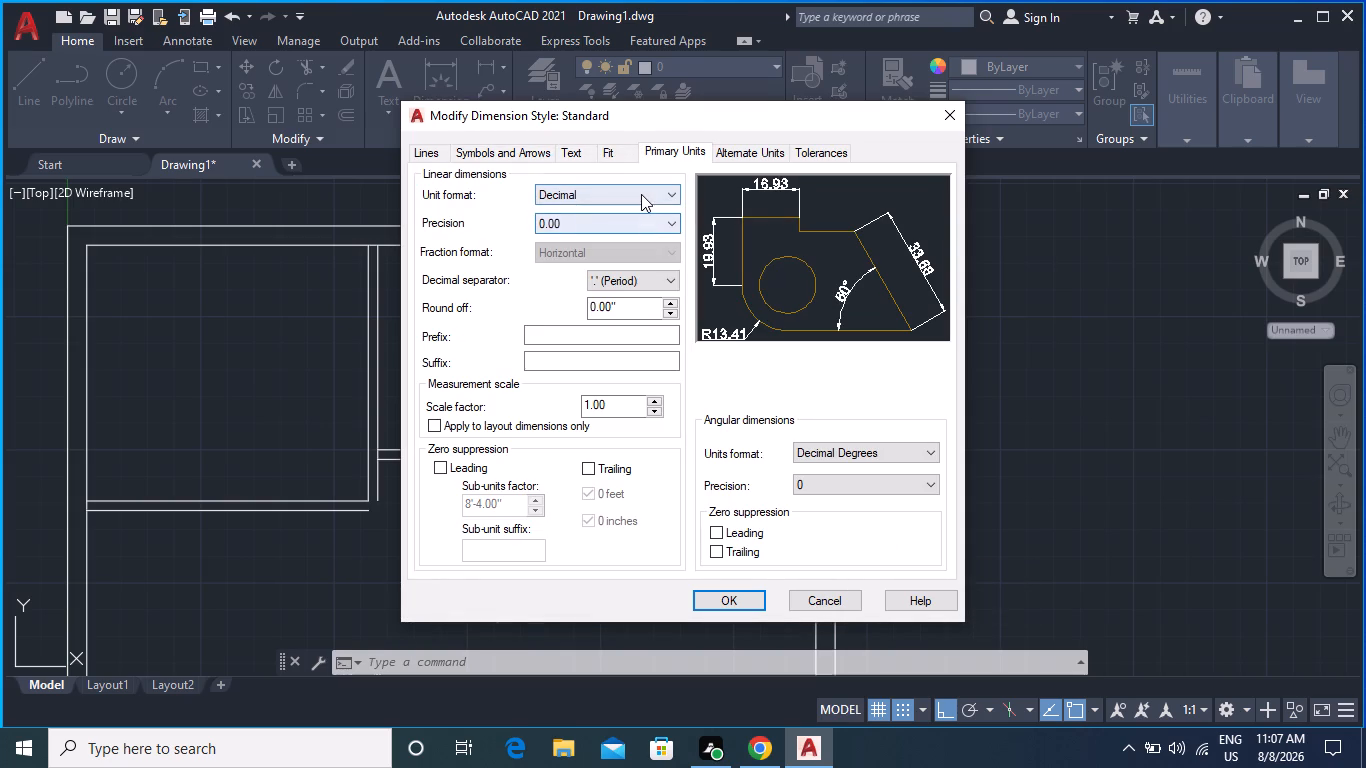
click(641, 194)
click(634, 239)
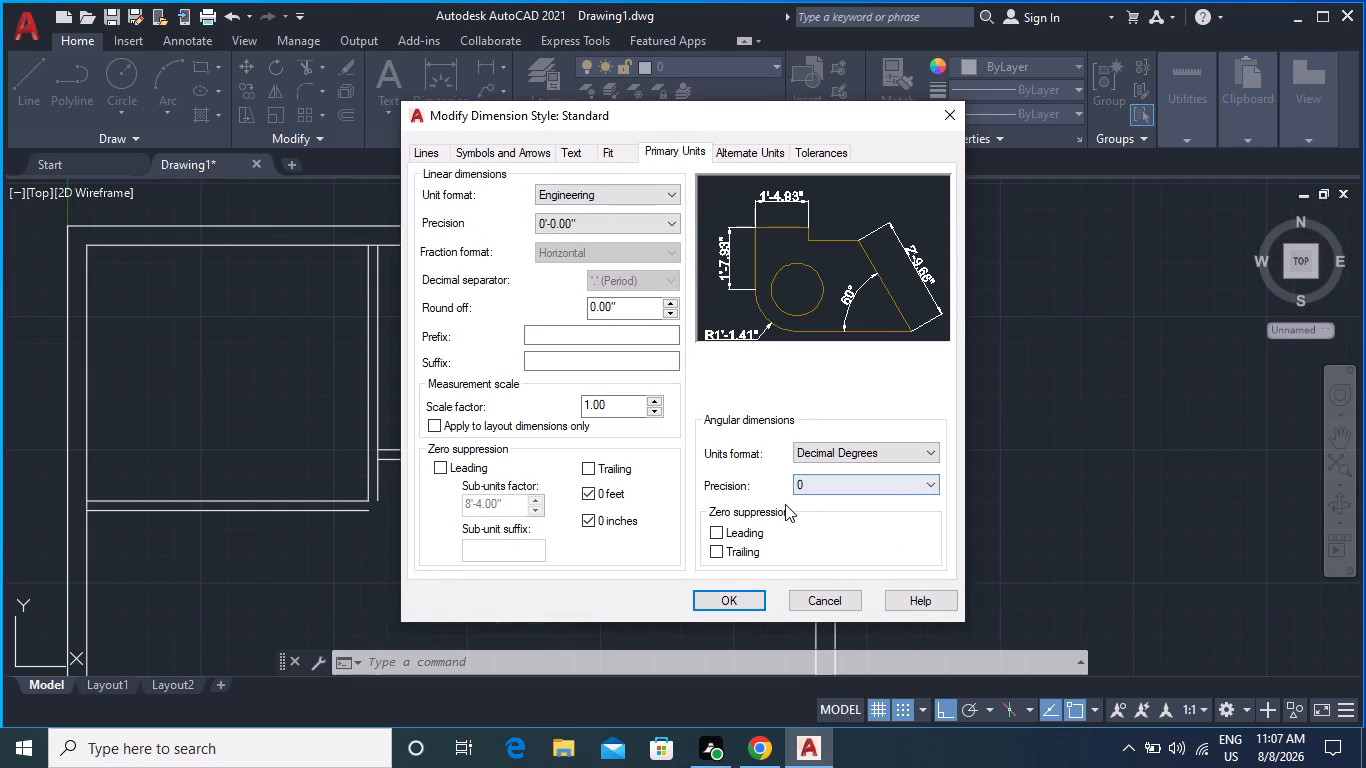
click(725, 597)
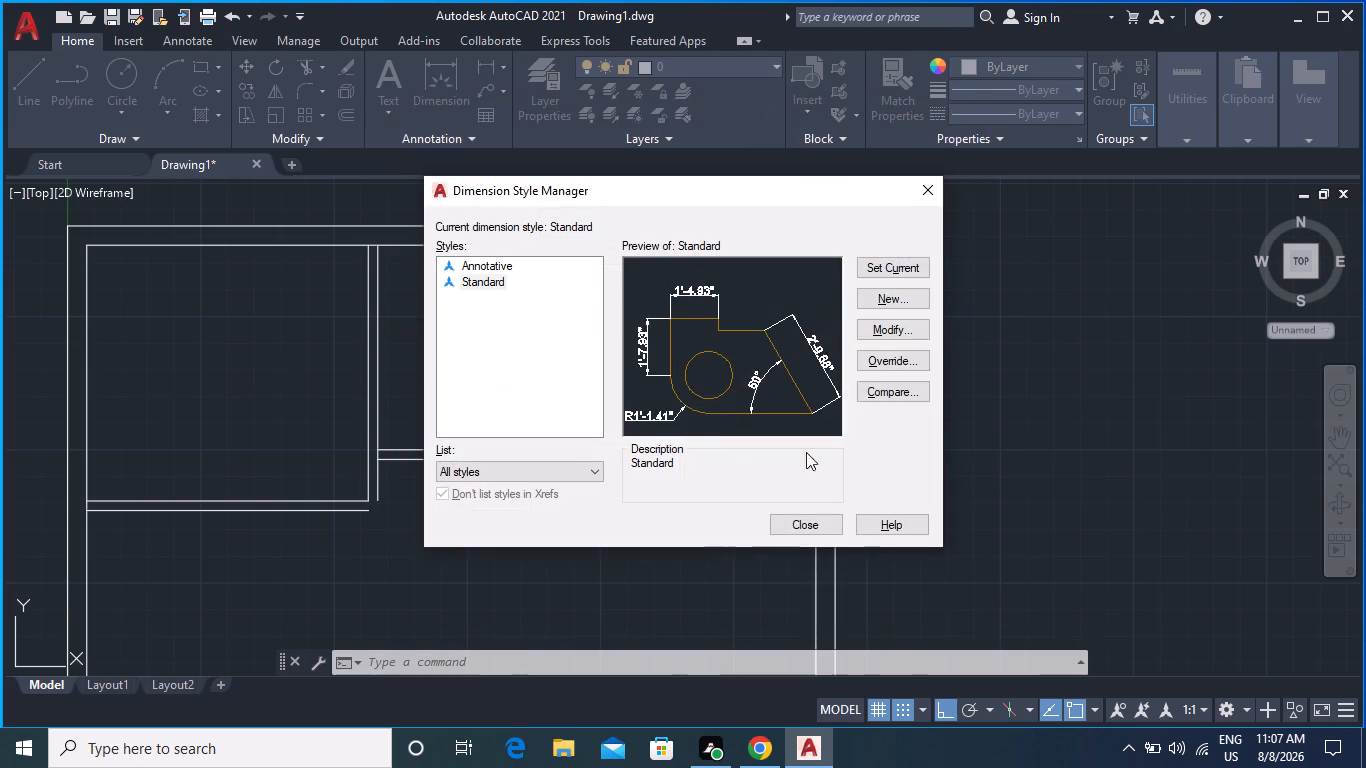
Set the Standard dimension style's linear precision to 0'-0.0" and make the style current.
click(869, 328)
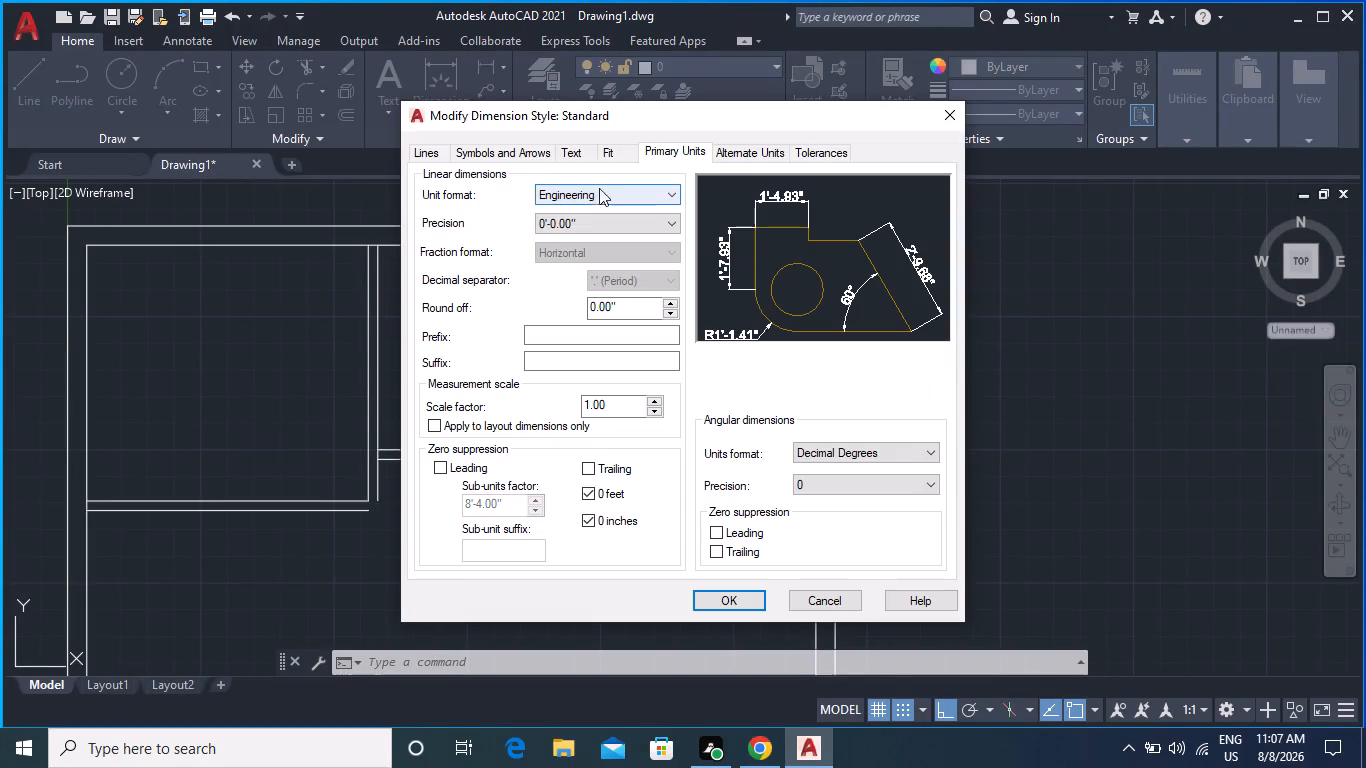
click(608, 219)
click(587, 250)
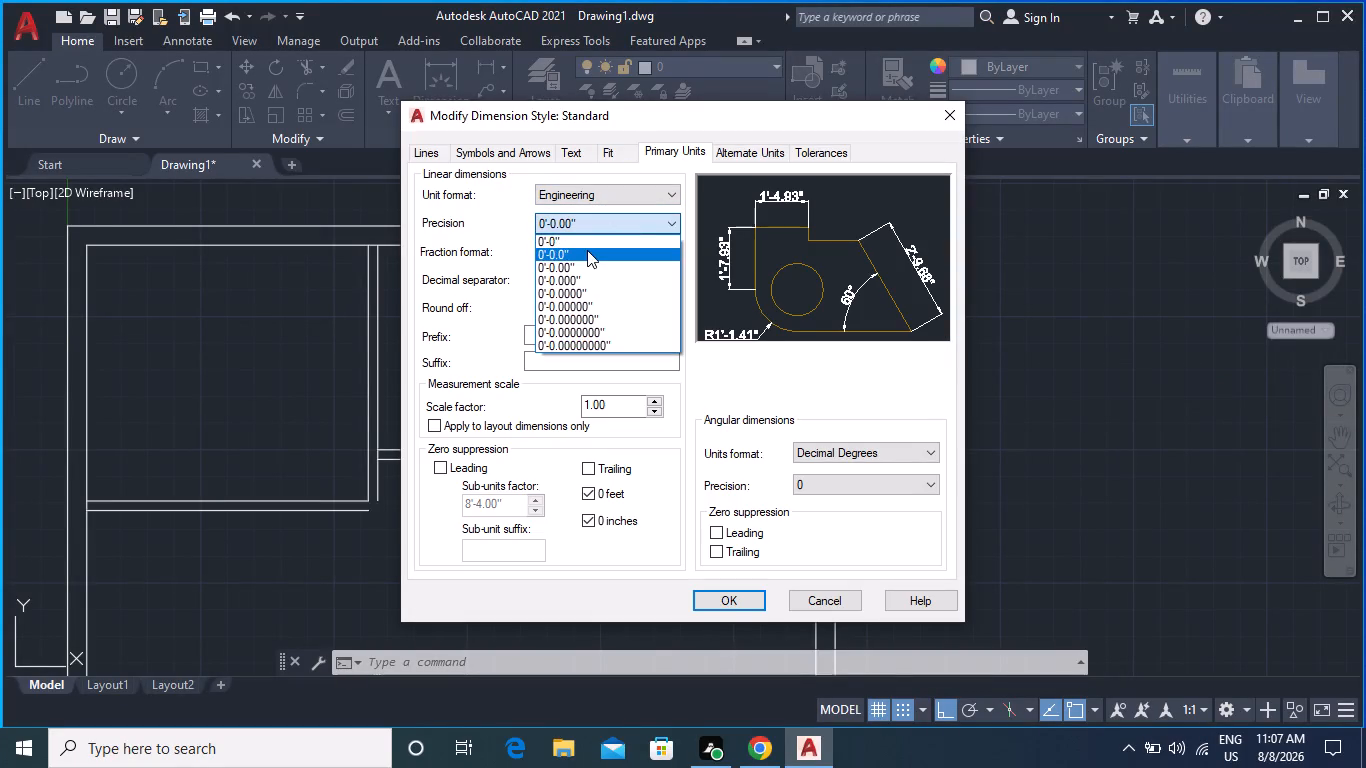
click(723, 598)
click(855, 261)
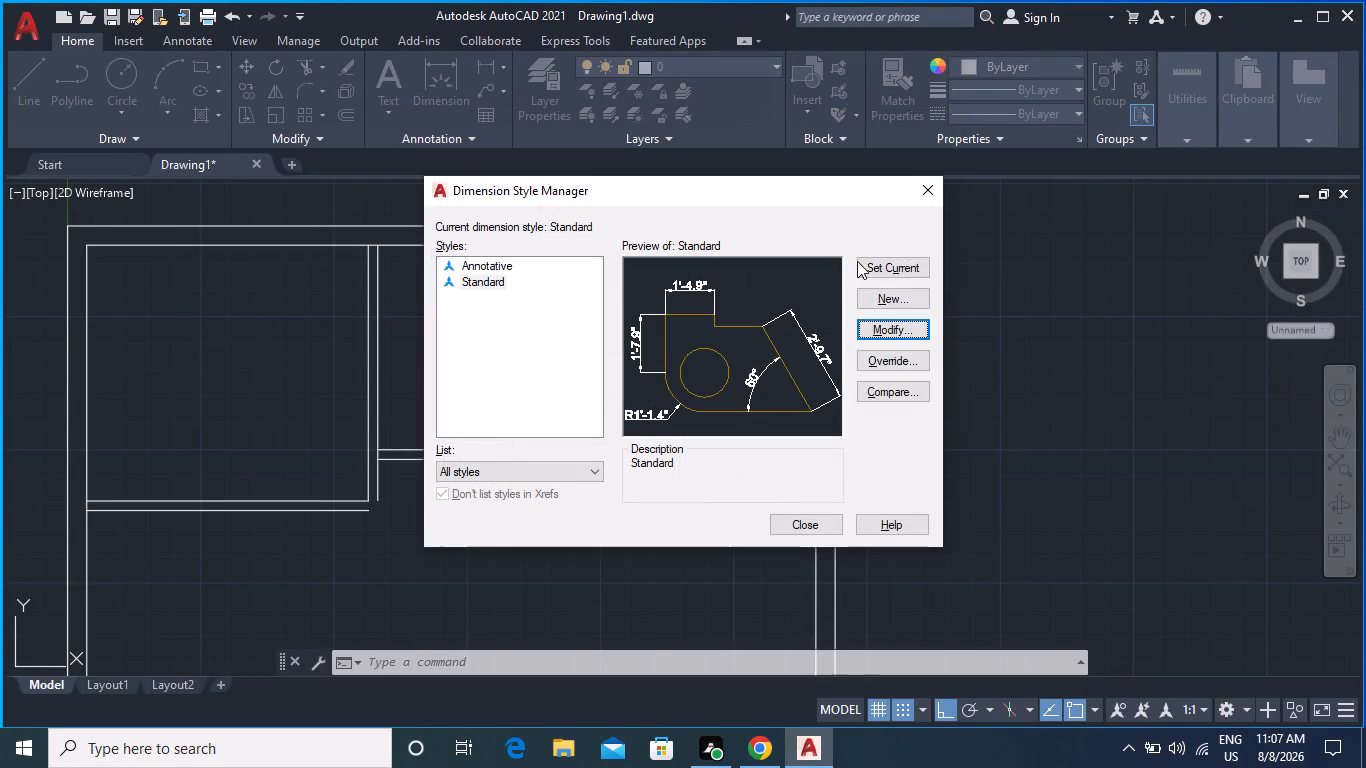
click(871, 261)
triple_click(871, 268)
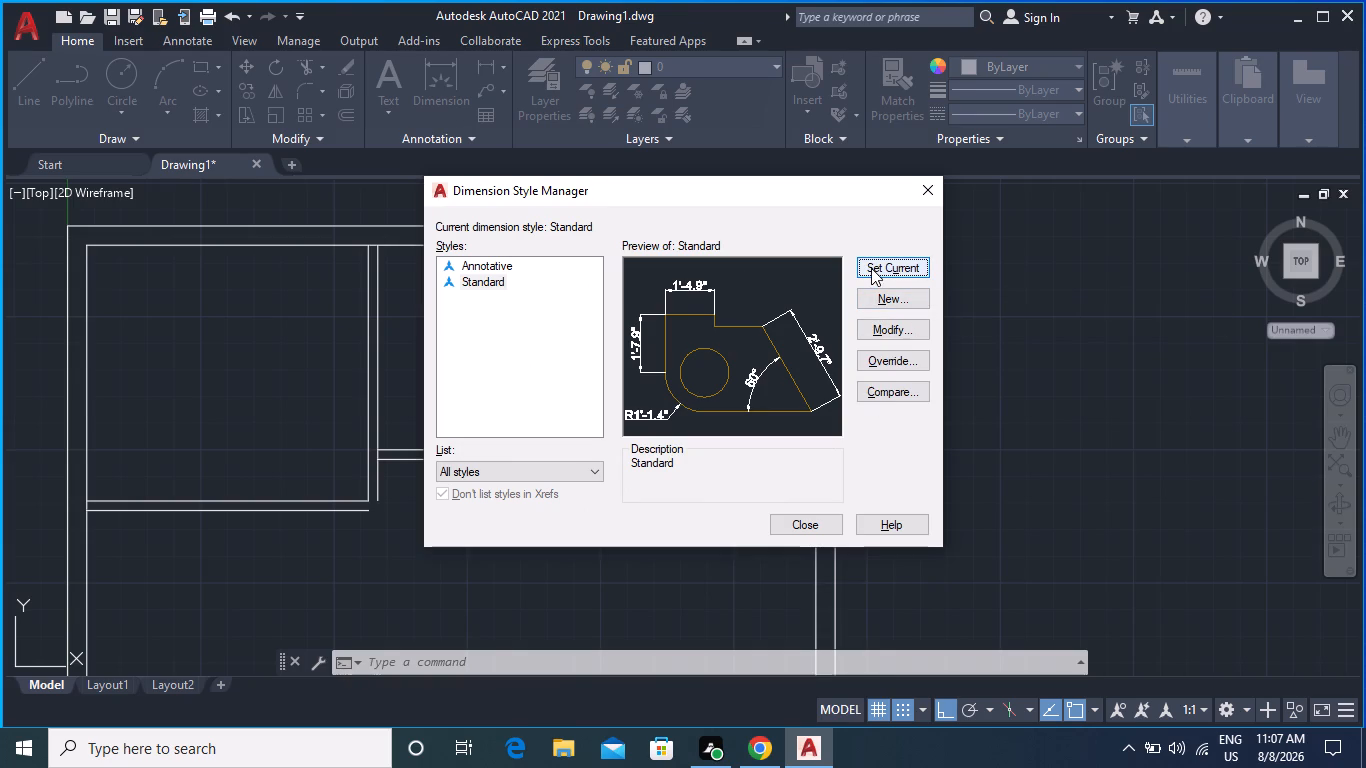
click(813, 516)
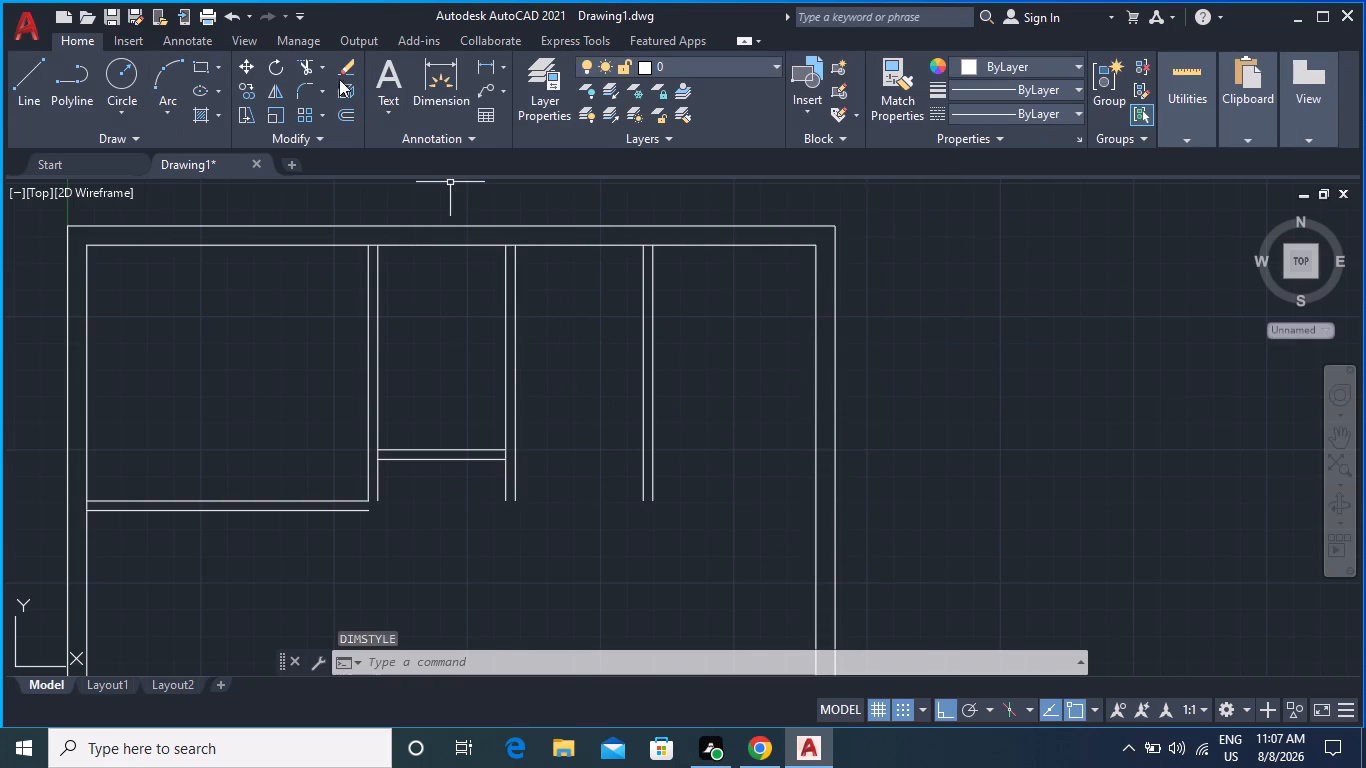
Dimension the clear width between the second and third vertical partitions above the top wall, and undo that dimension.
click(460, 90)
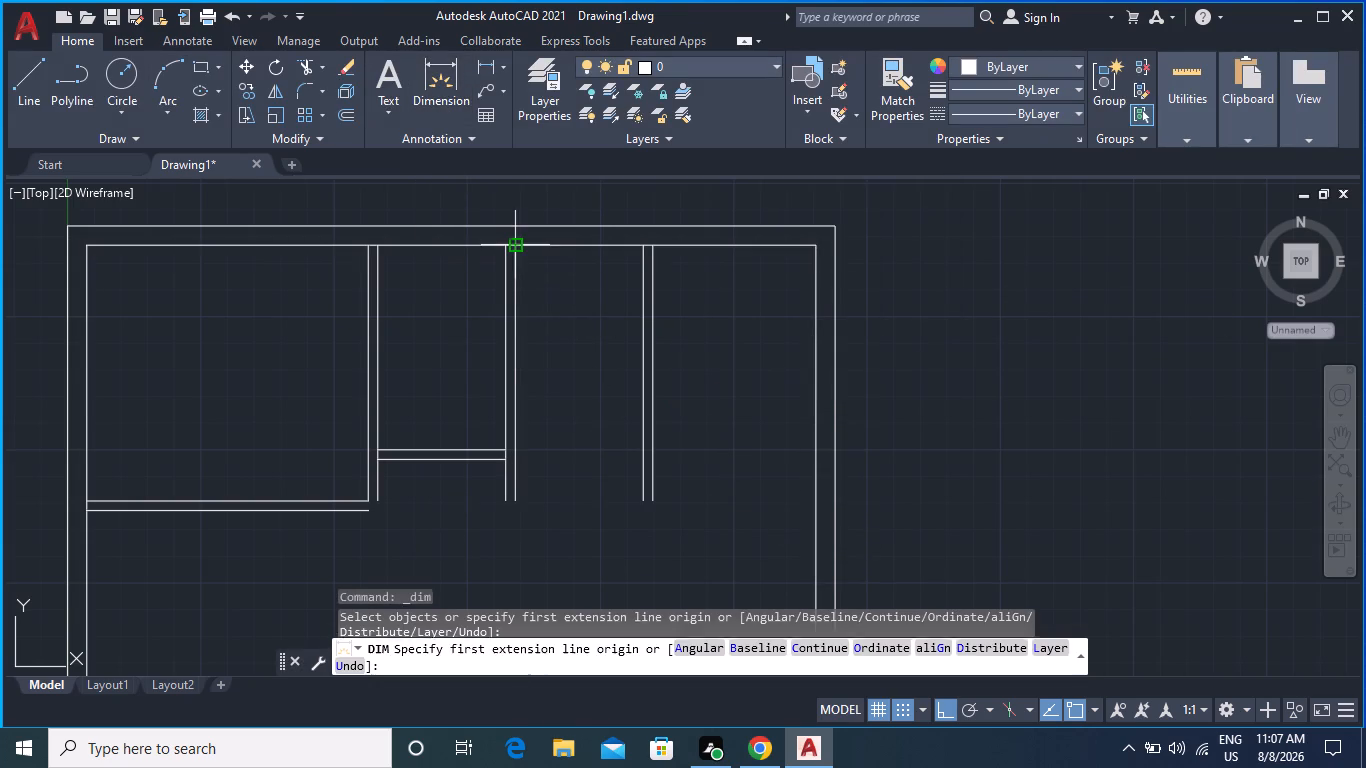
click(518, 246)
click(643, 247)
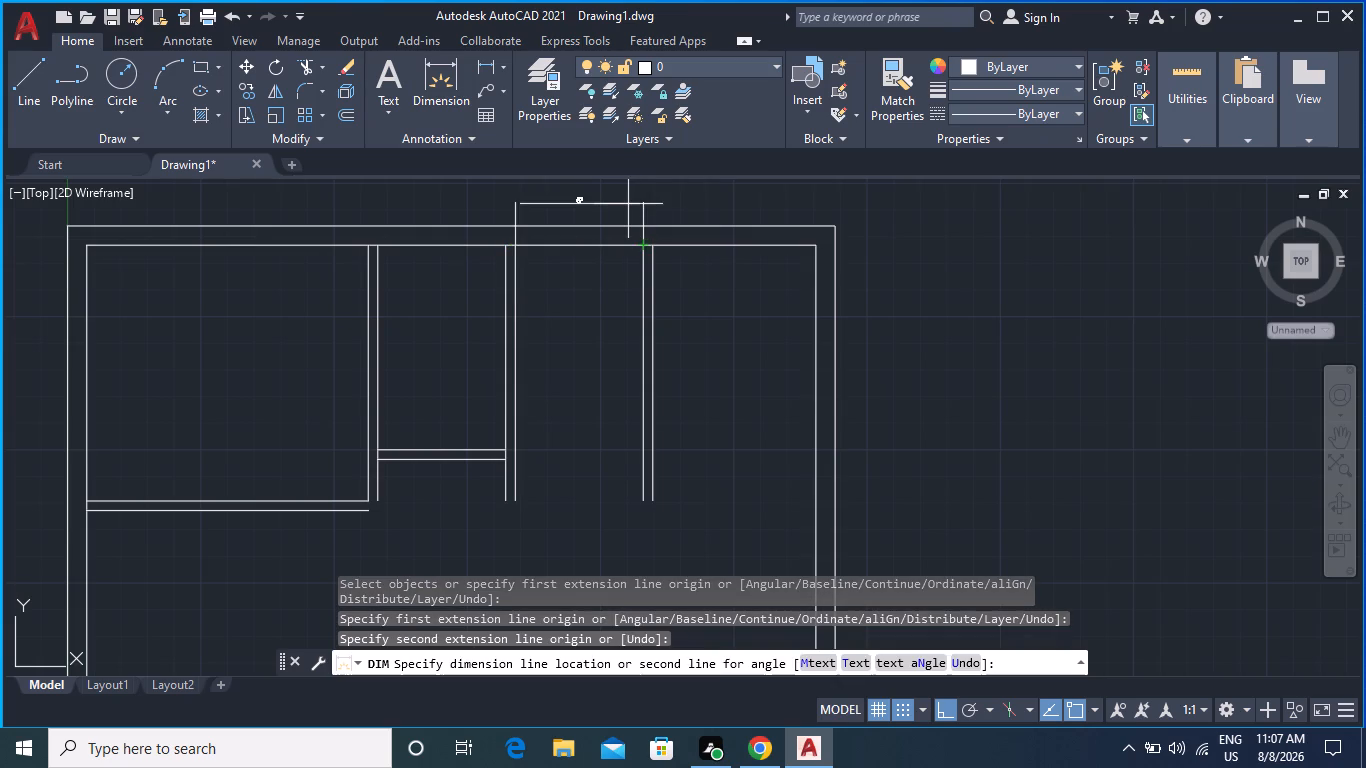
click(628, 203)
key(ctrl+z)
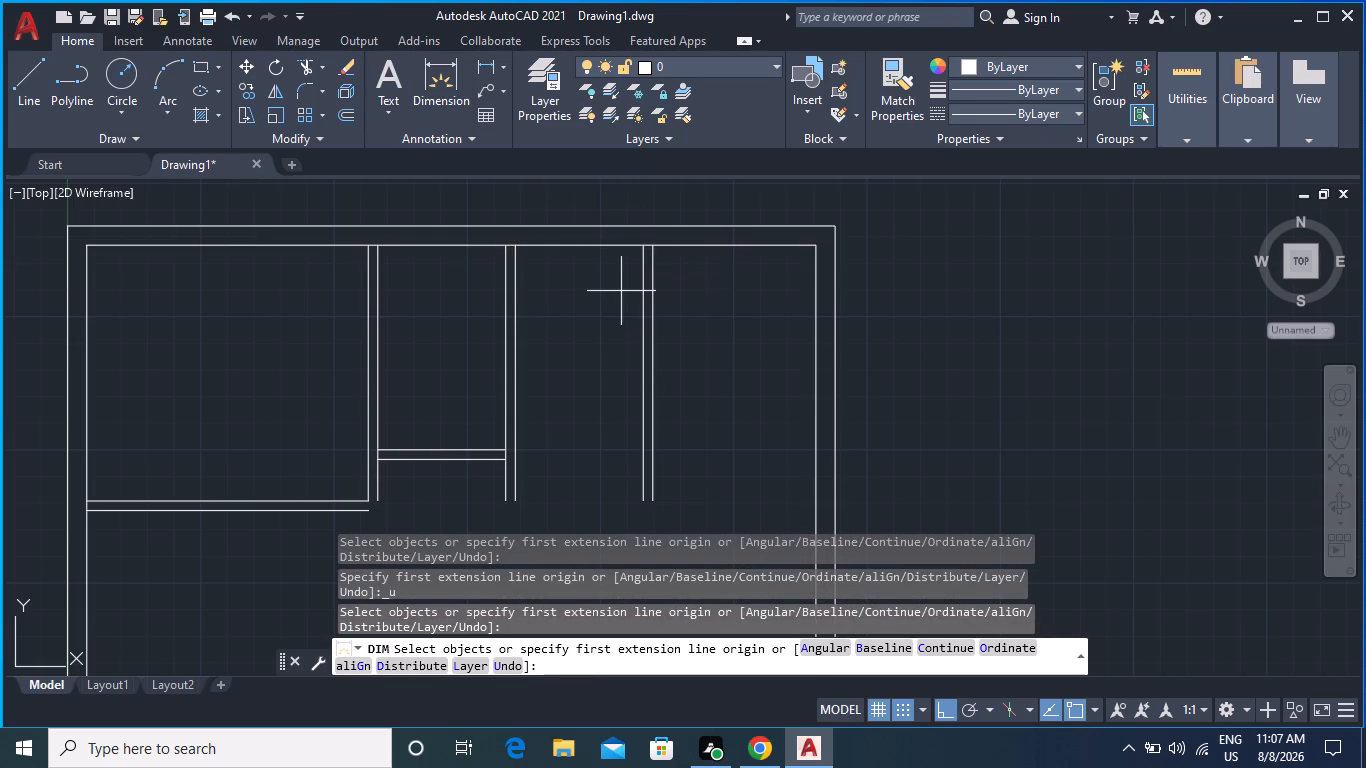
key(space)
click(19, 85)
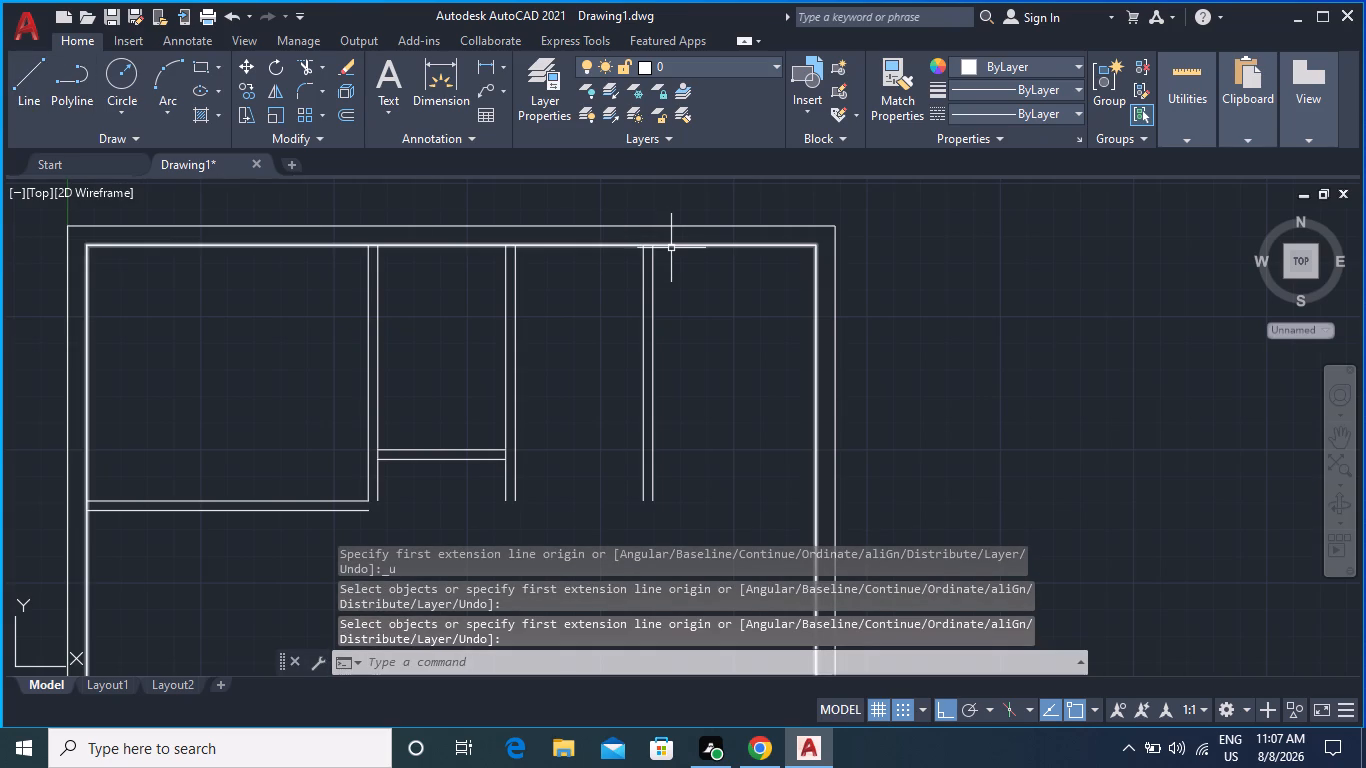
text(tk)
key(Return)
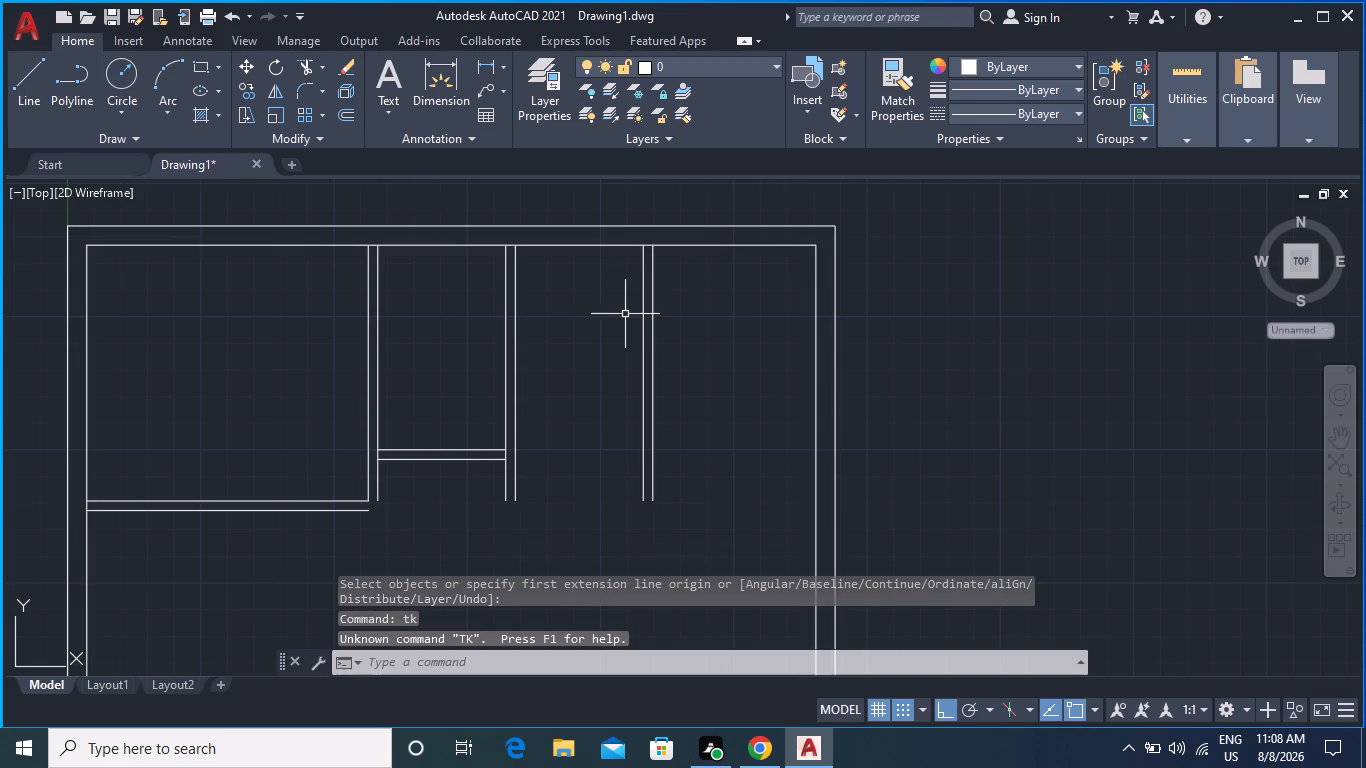
Draw a horizontal line from a tracked point 4' below the third vertical partition's top-left corner to the second vertical partition.
key(l)
key(Return)
key(t)
key(k)
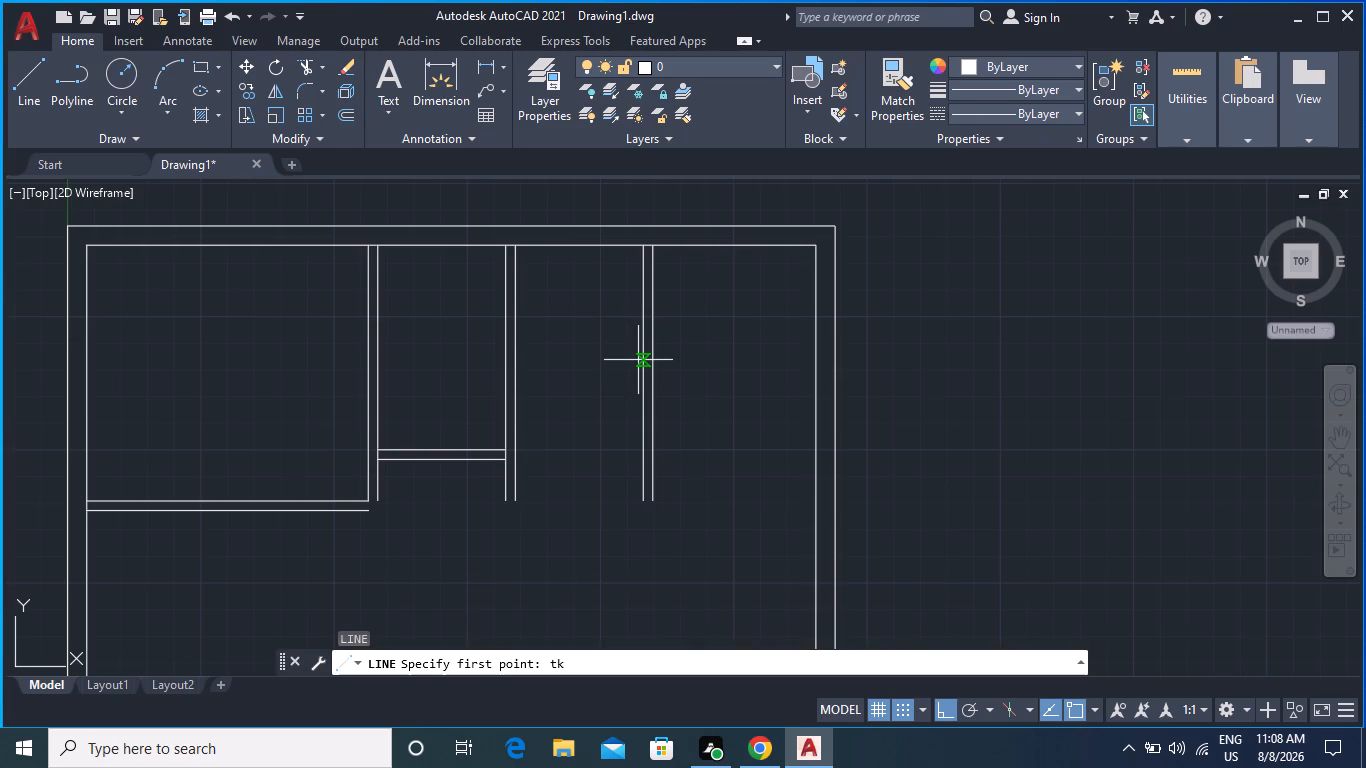
key(Return)
click(637, 250)
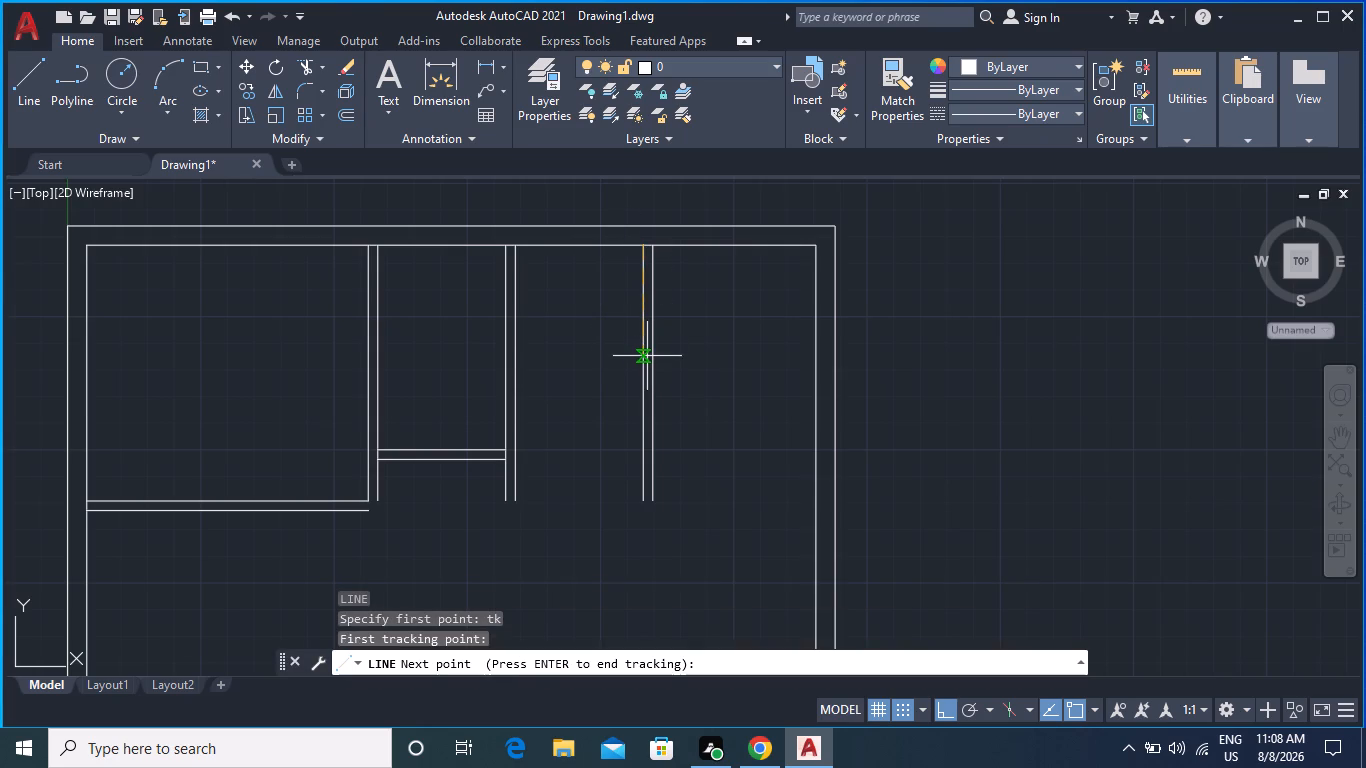
key(4)
key(apostrophe)
key(Return)
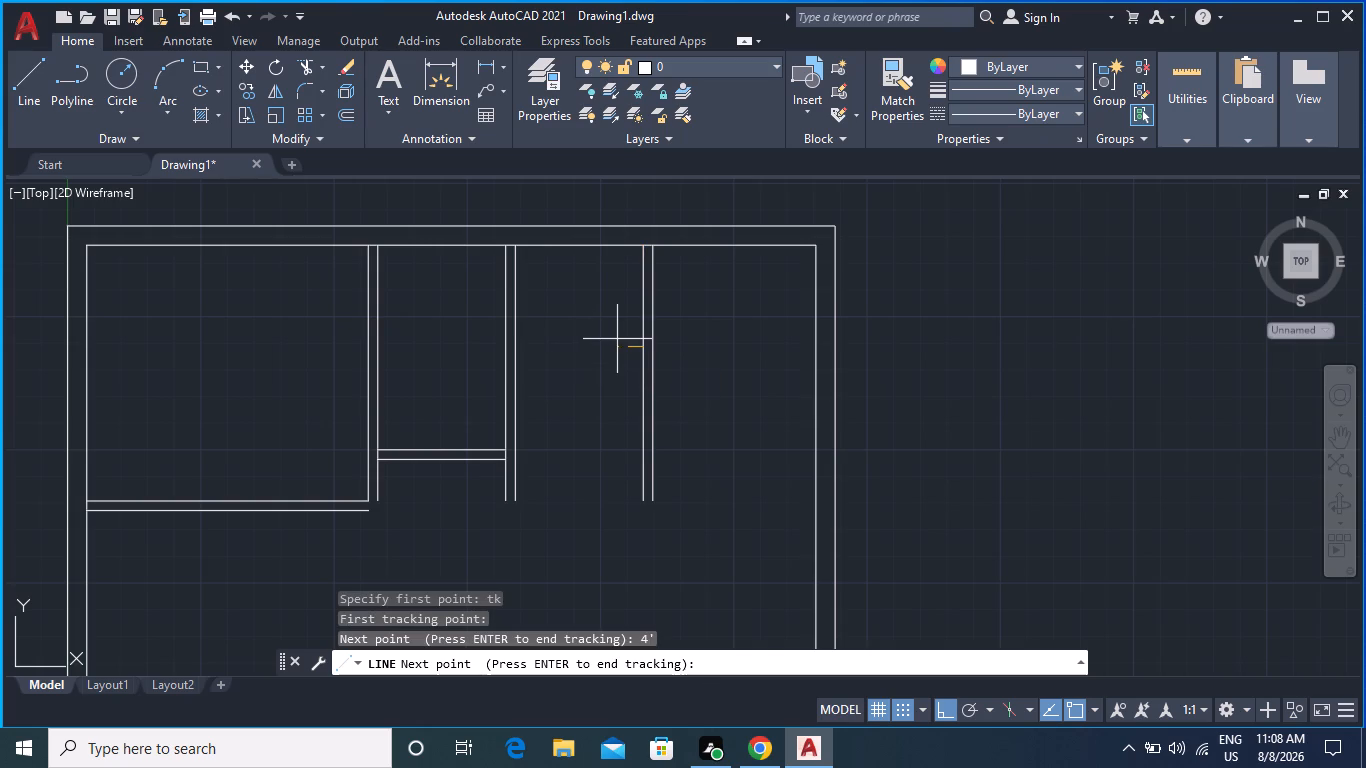
key(Return)
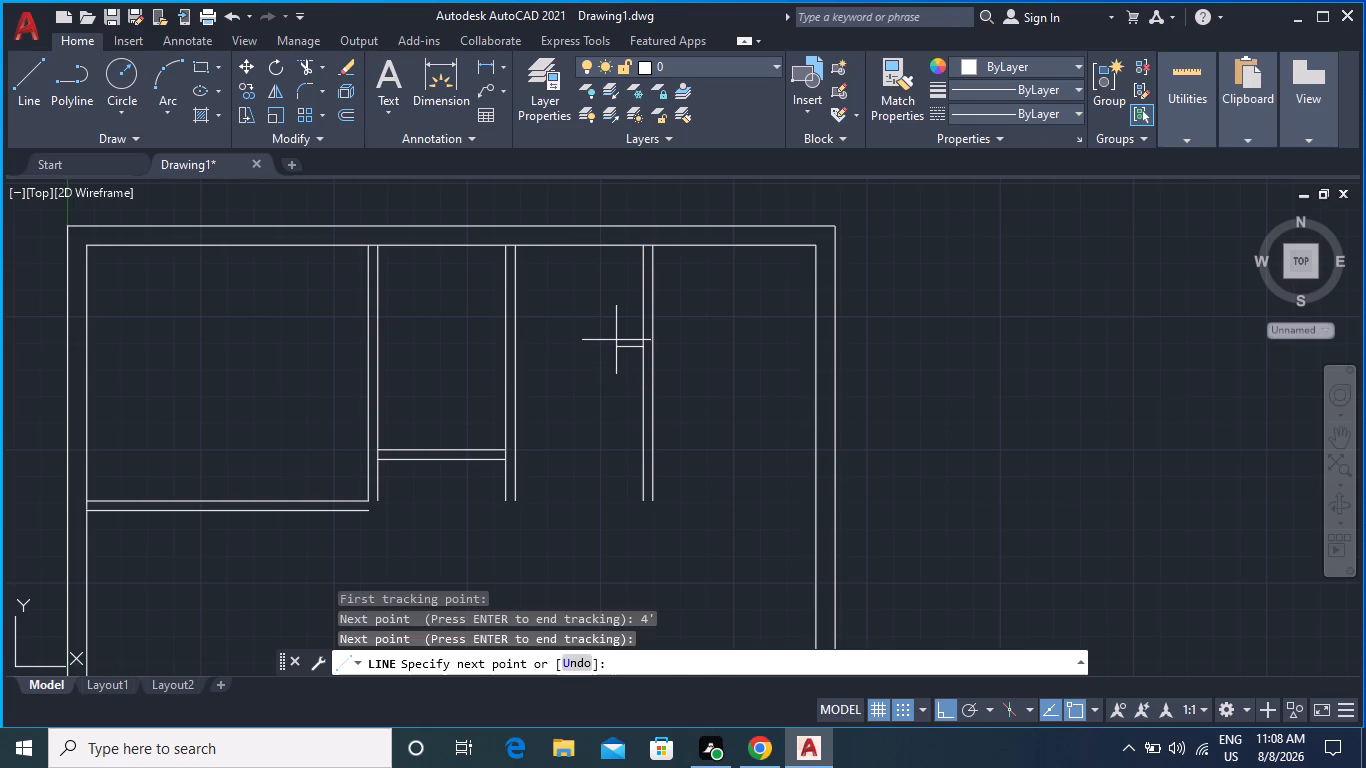
click(511, 345)
key(Escape)
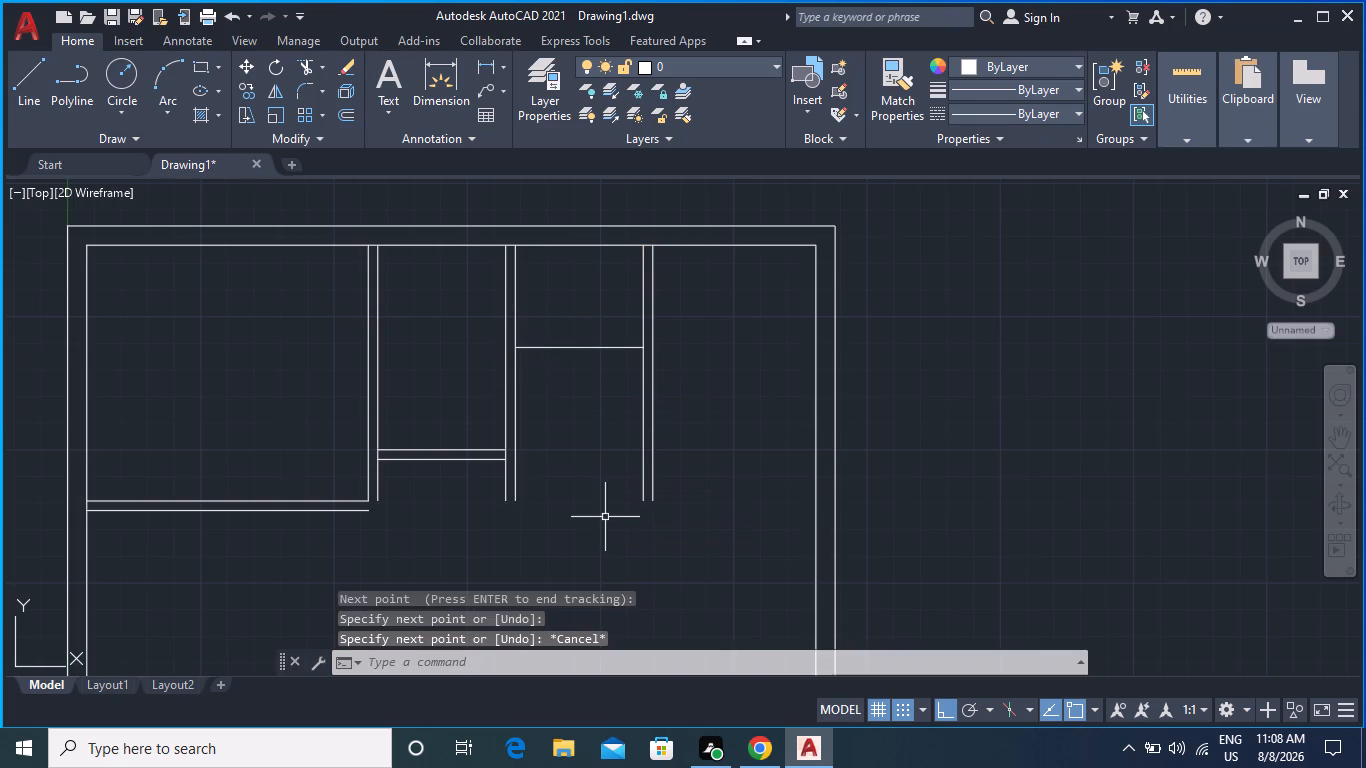
Offset the new horizontal line between the second and third partitions 4.5" downward to form a cross partition.
key(o)
key(Return)
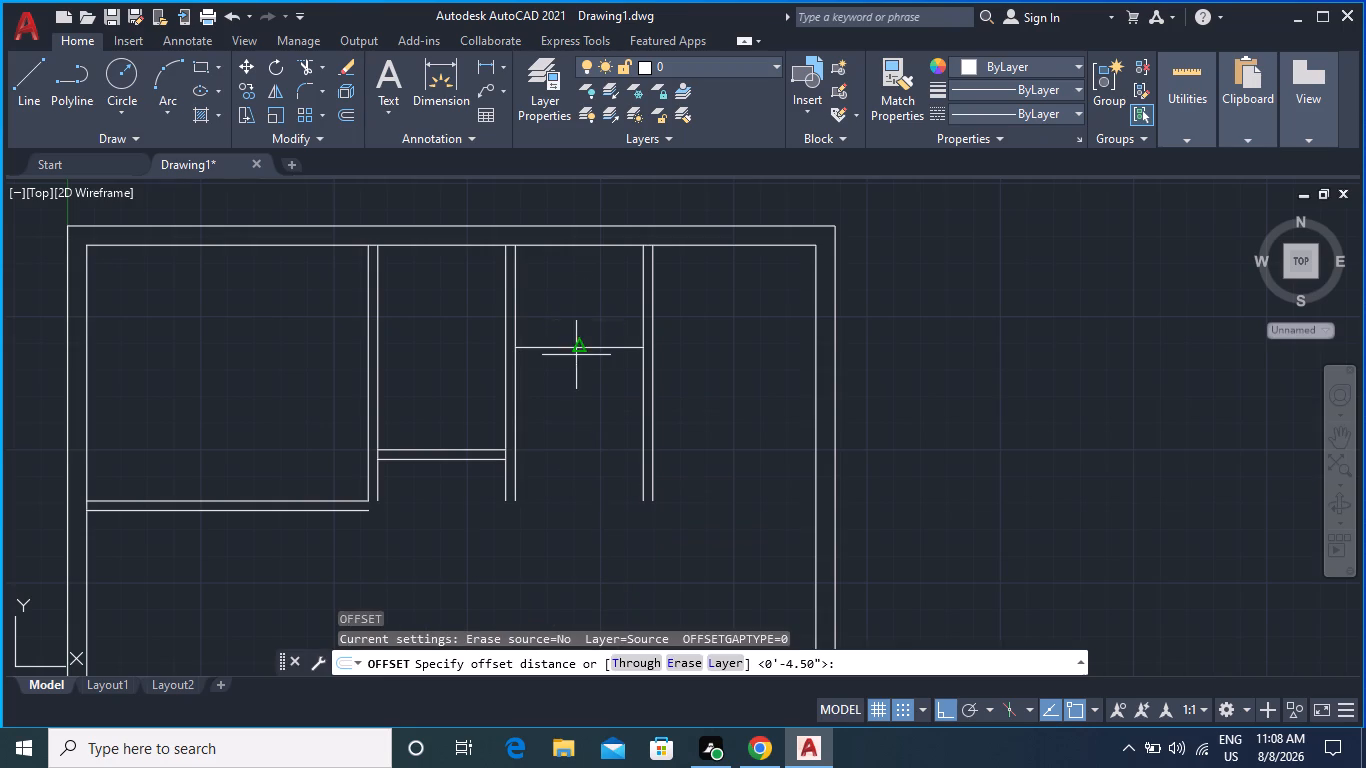
click(581, 350)
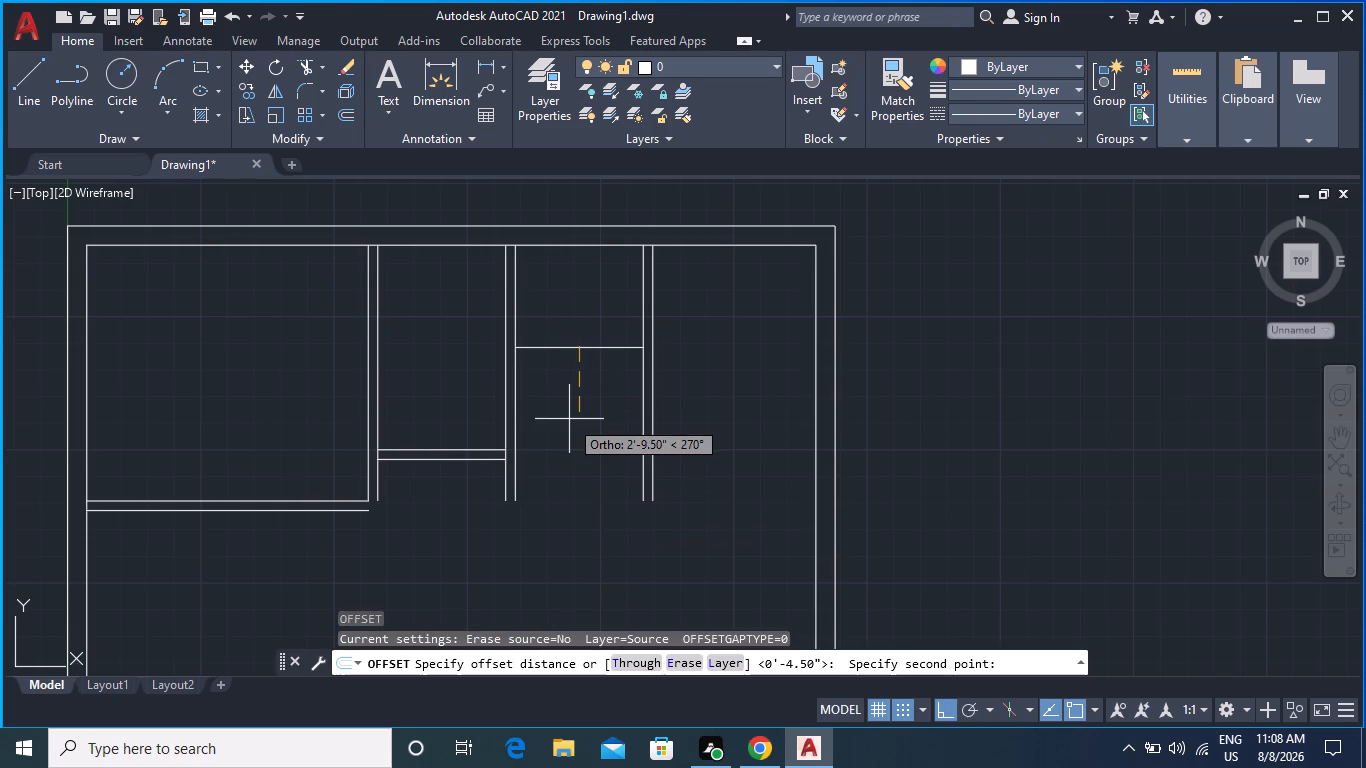
text(4.5)
key(shift+quotedbl)
key(Return)
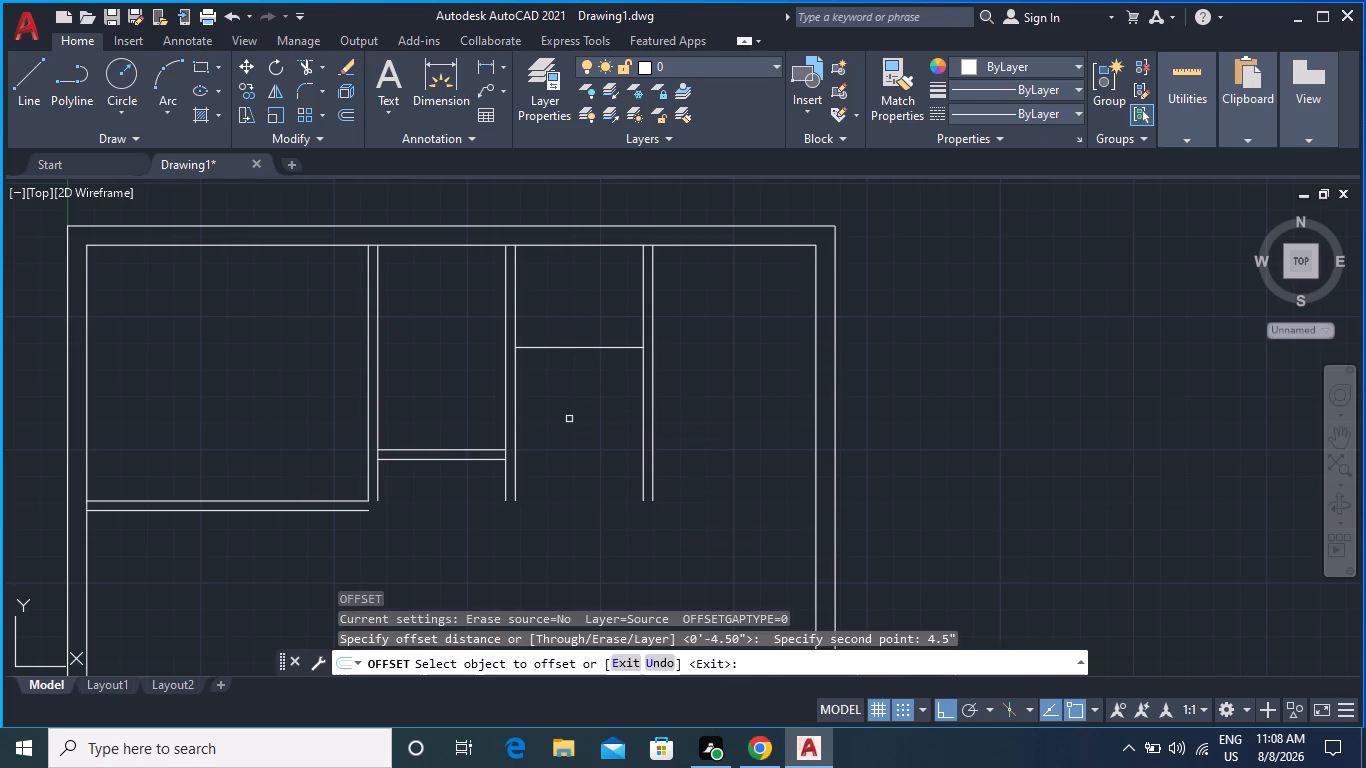
click(584, 347)
click(582, 398)
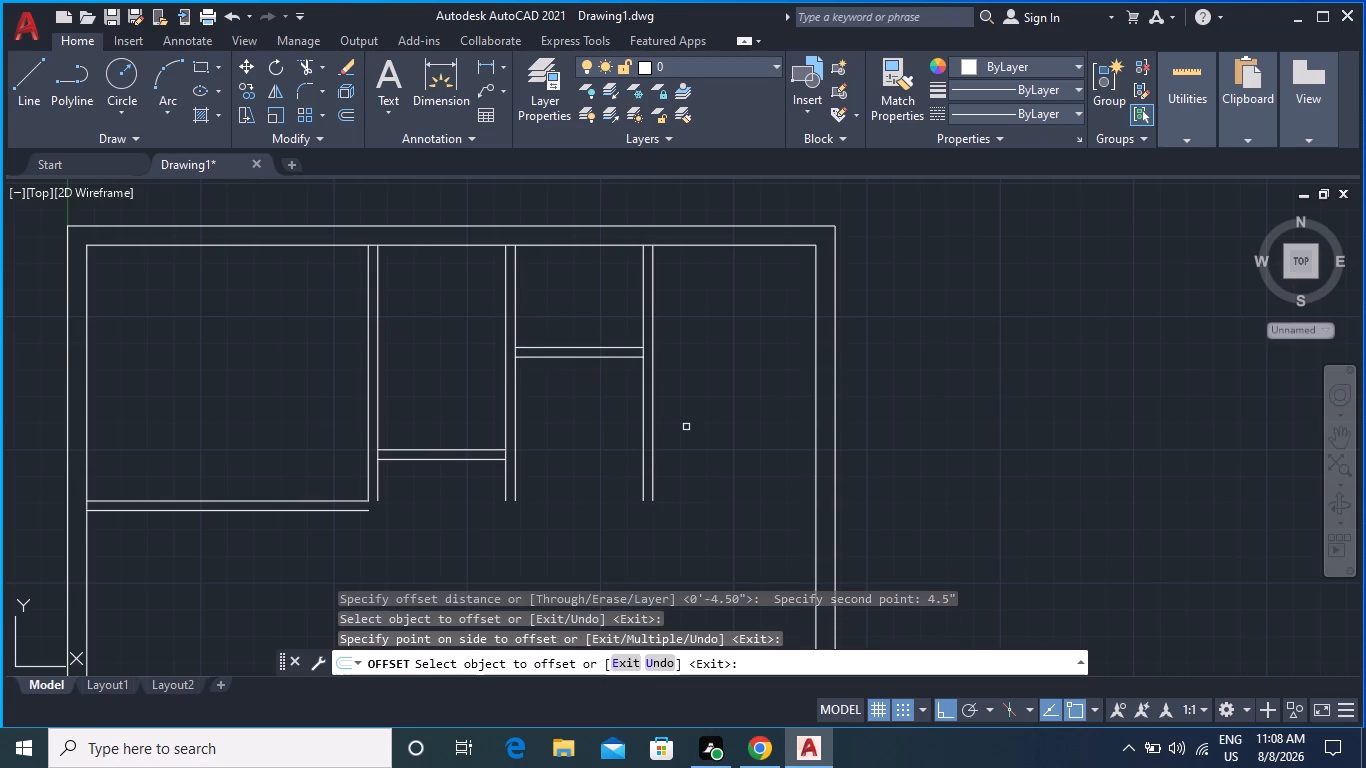
key(space)
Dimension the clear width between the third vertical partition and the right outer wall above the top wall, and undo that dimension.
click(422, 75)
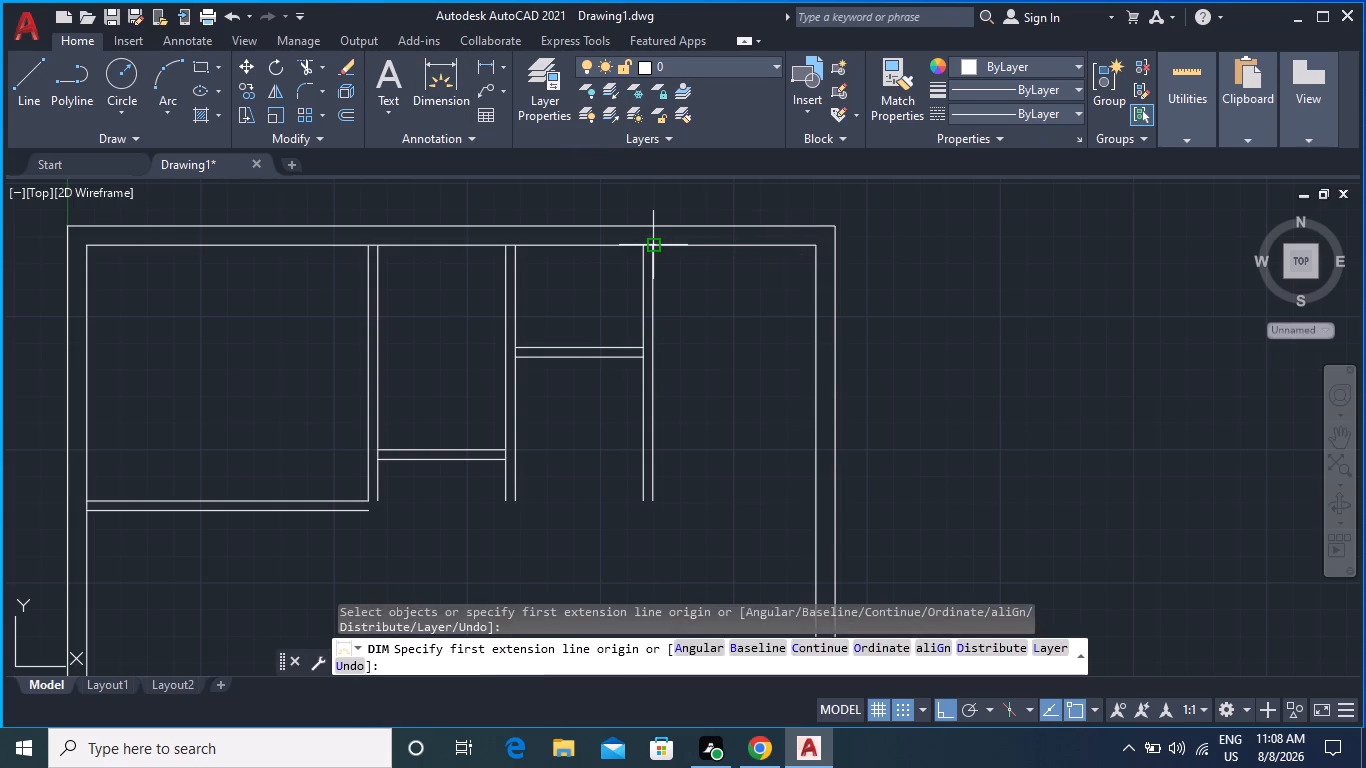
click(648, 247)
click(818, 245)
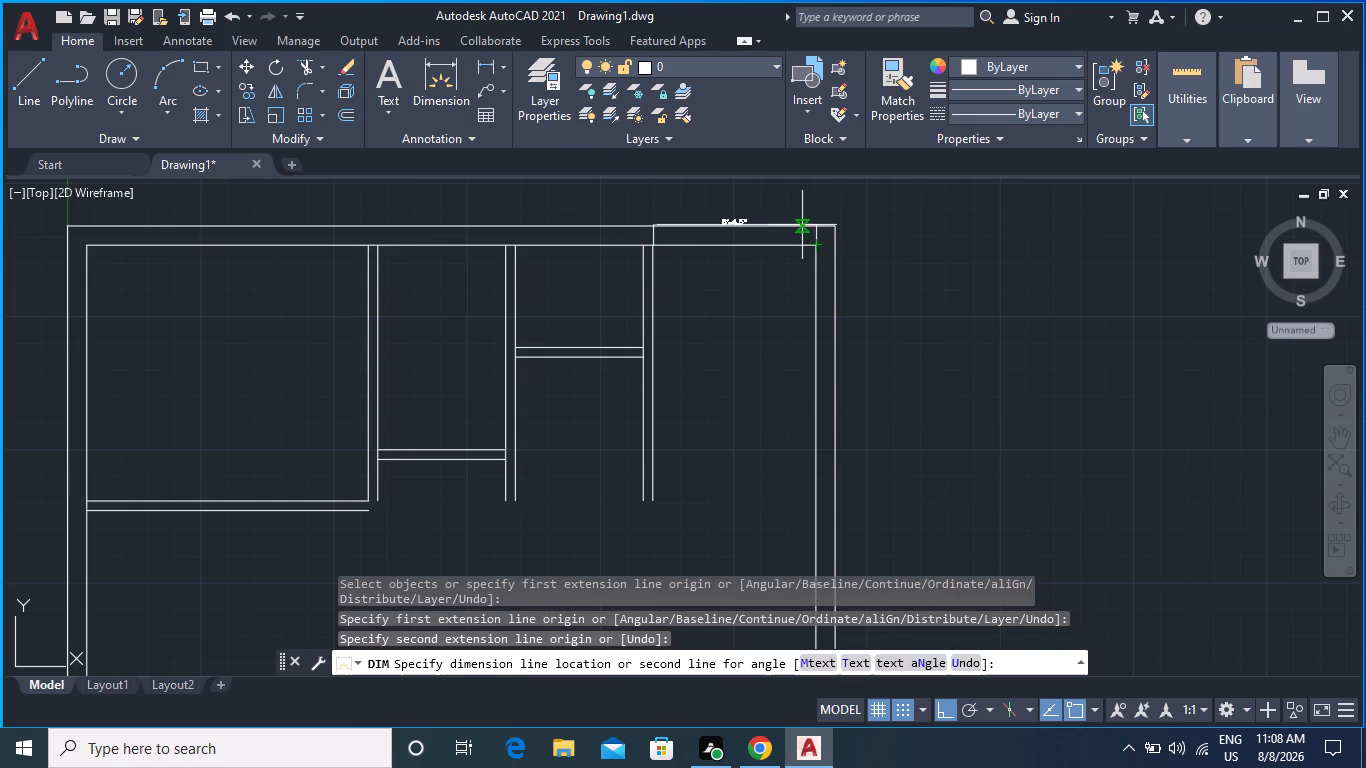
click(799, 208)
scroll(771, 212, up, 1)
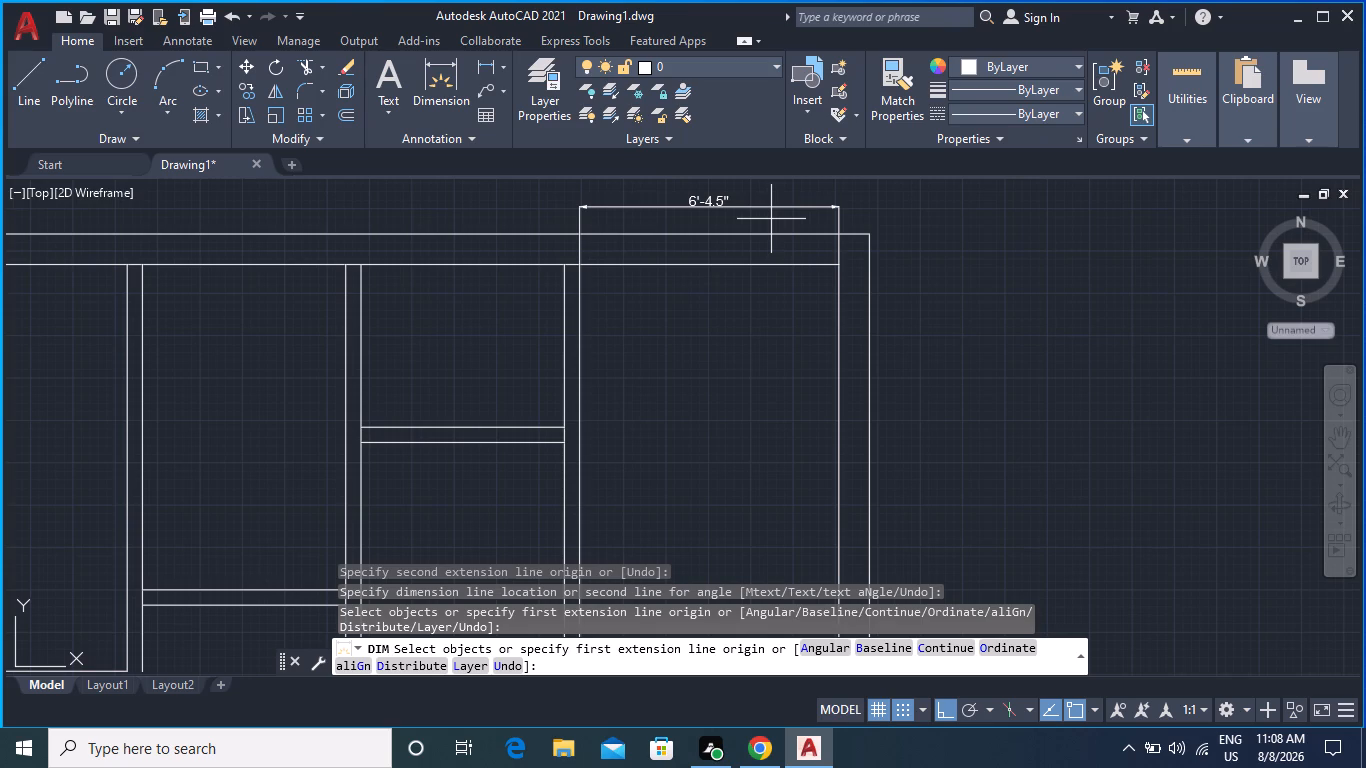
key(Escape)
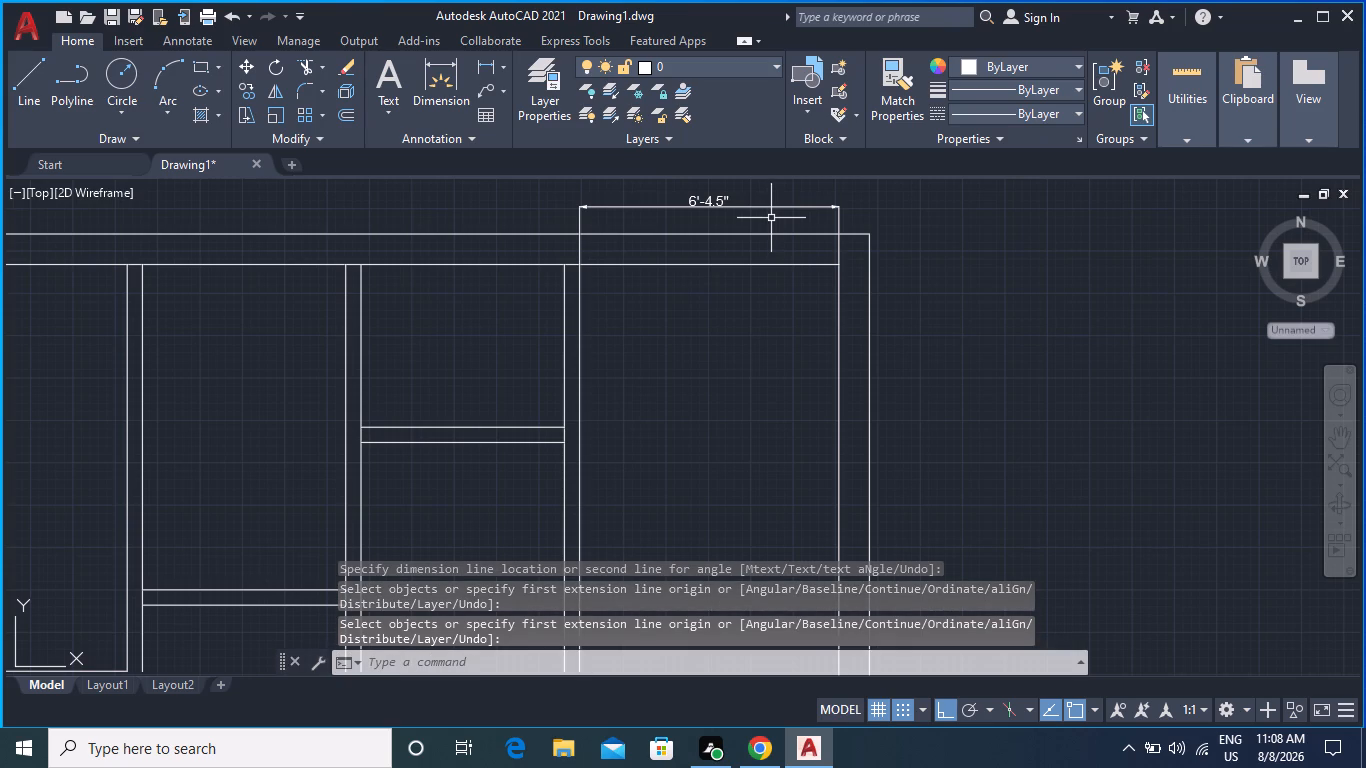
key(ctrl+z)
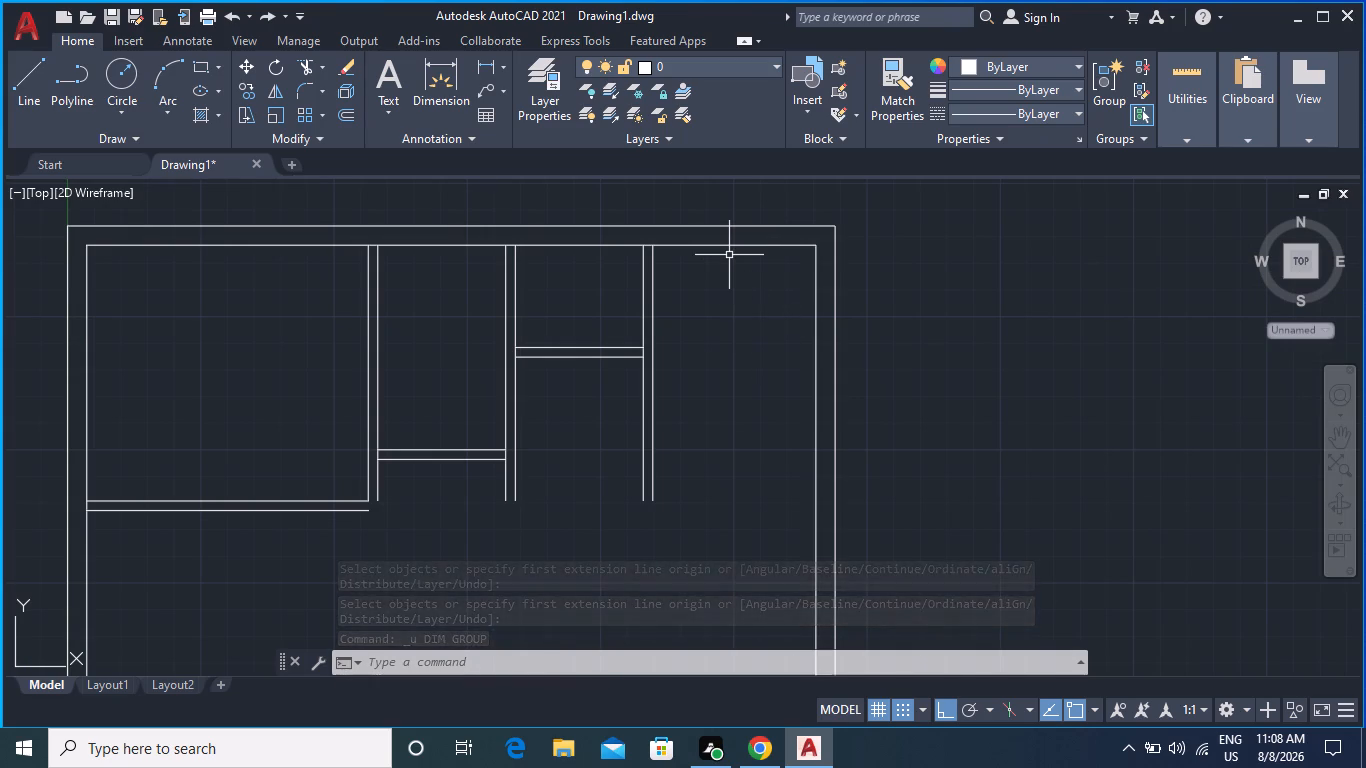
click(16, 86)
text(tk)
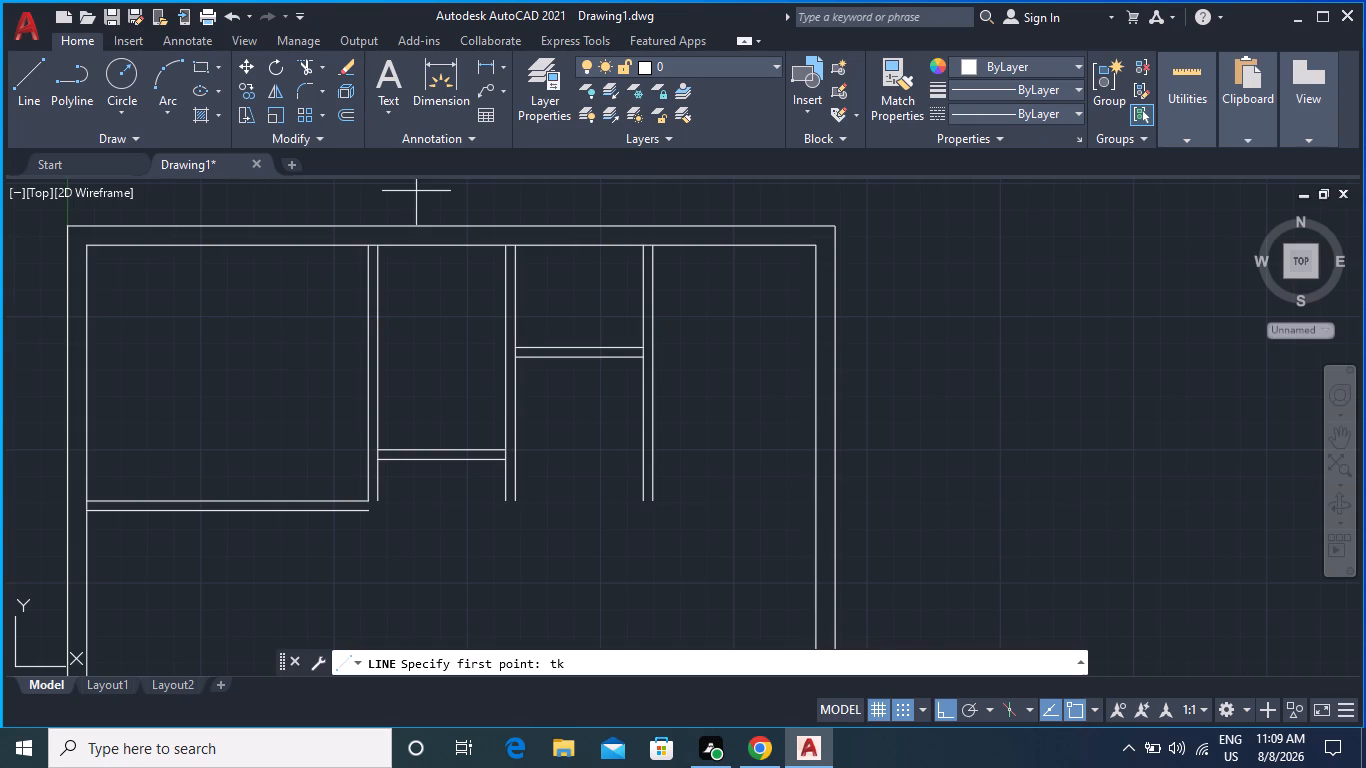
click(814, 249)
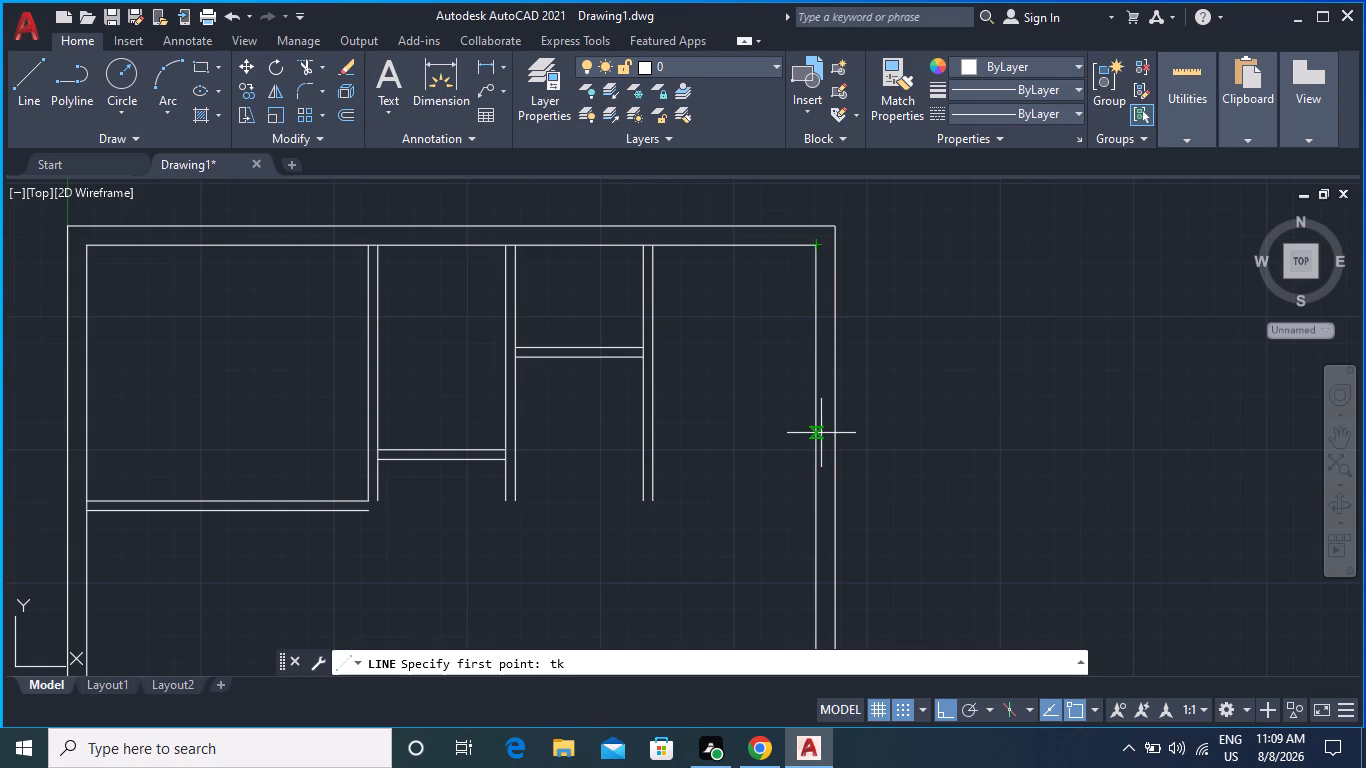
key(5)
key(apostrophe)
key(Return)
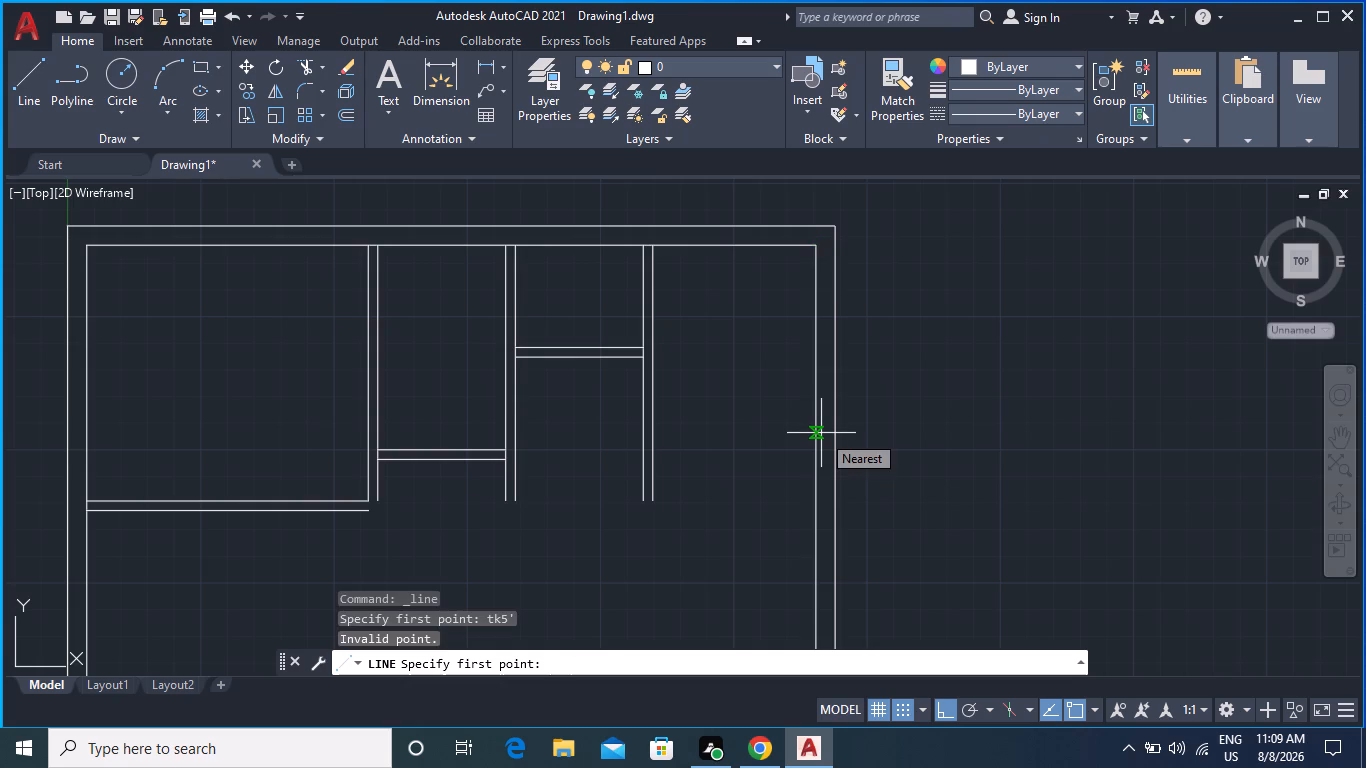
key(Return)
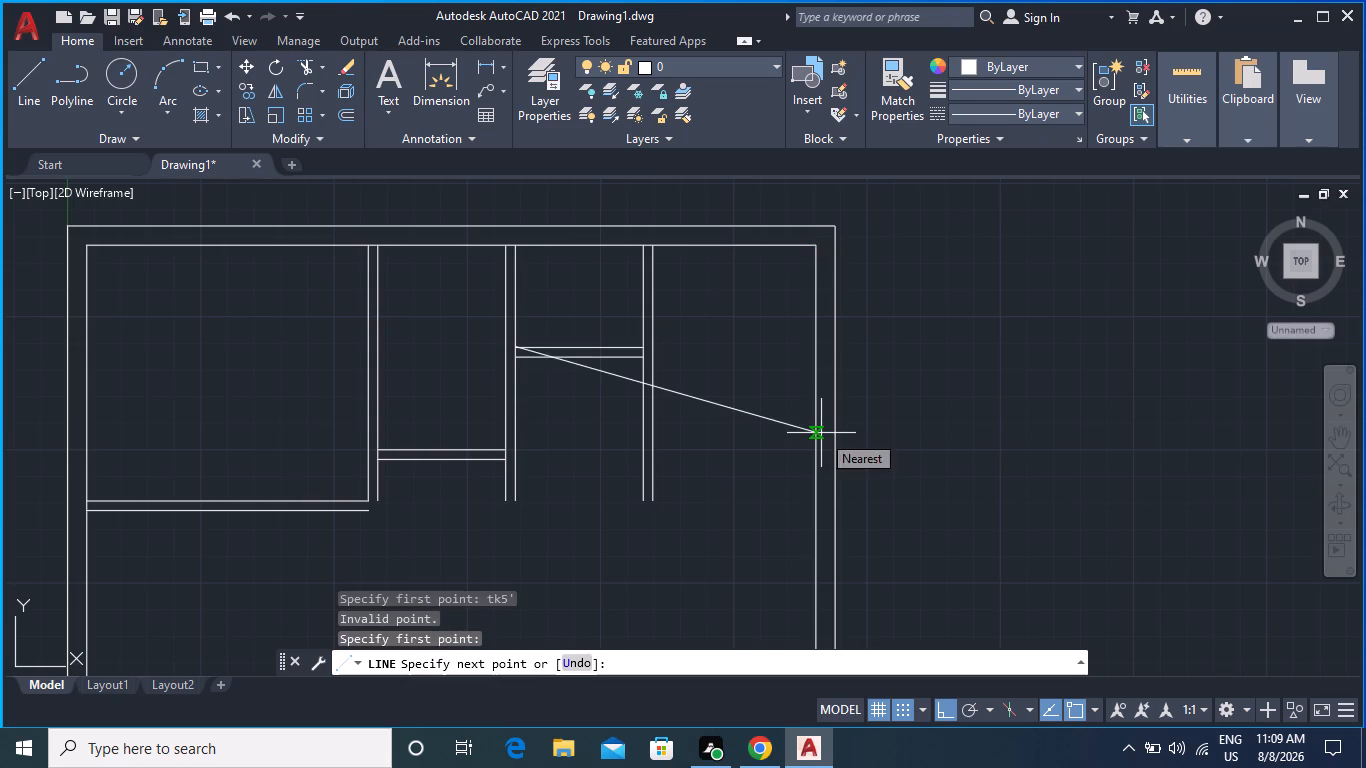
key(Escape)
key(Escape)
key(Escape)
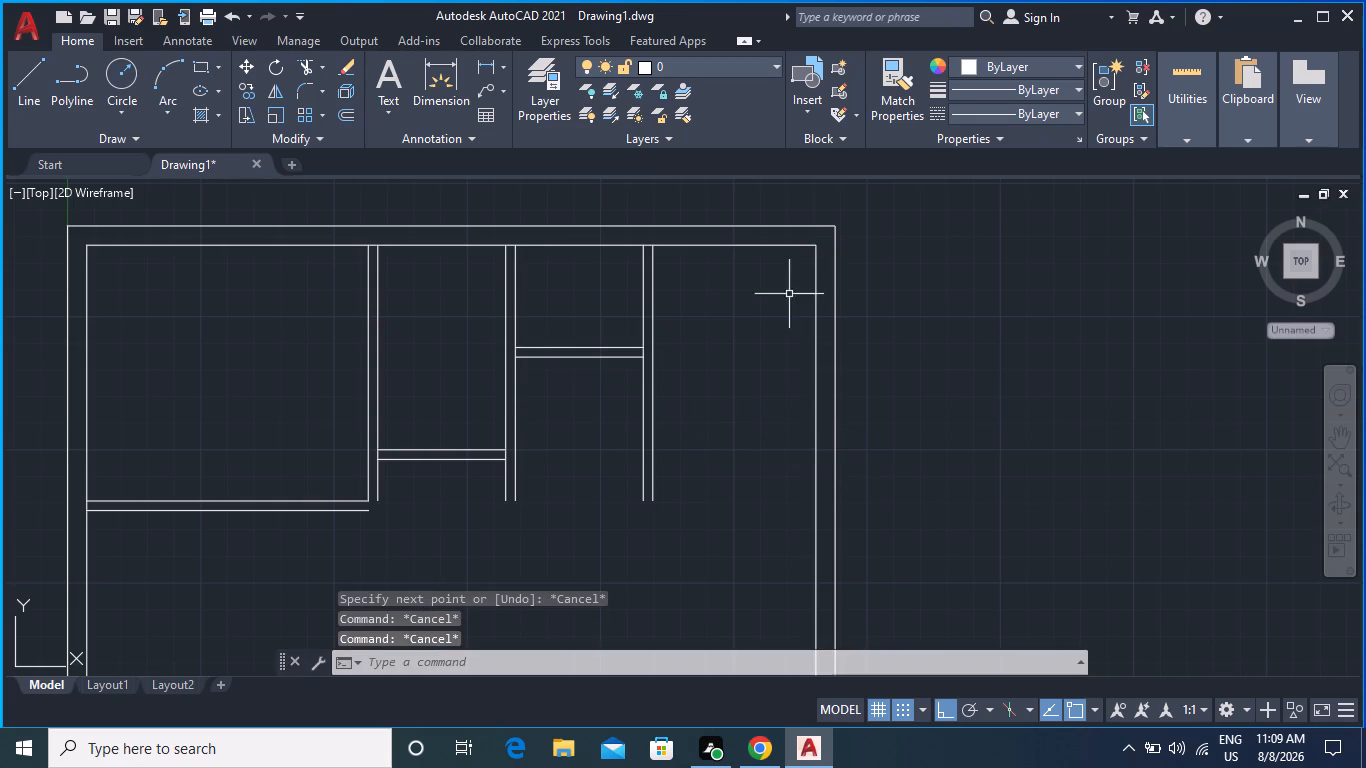
Draw a horizontal line from a tracked point 5' below the right wall's inner top corner to the third vertical partition.
key(l)
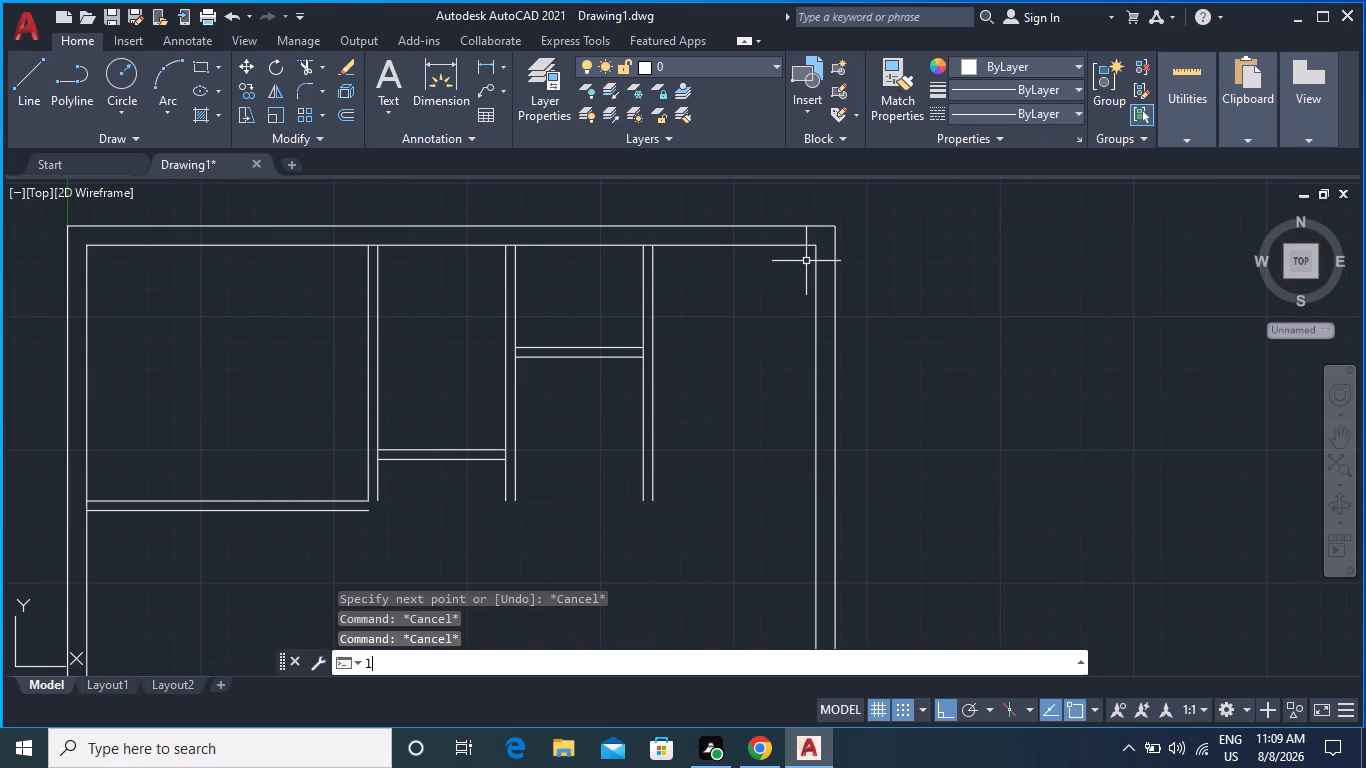
key(Return)
text(tk)
key(Return)
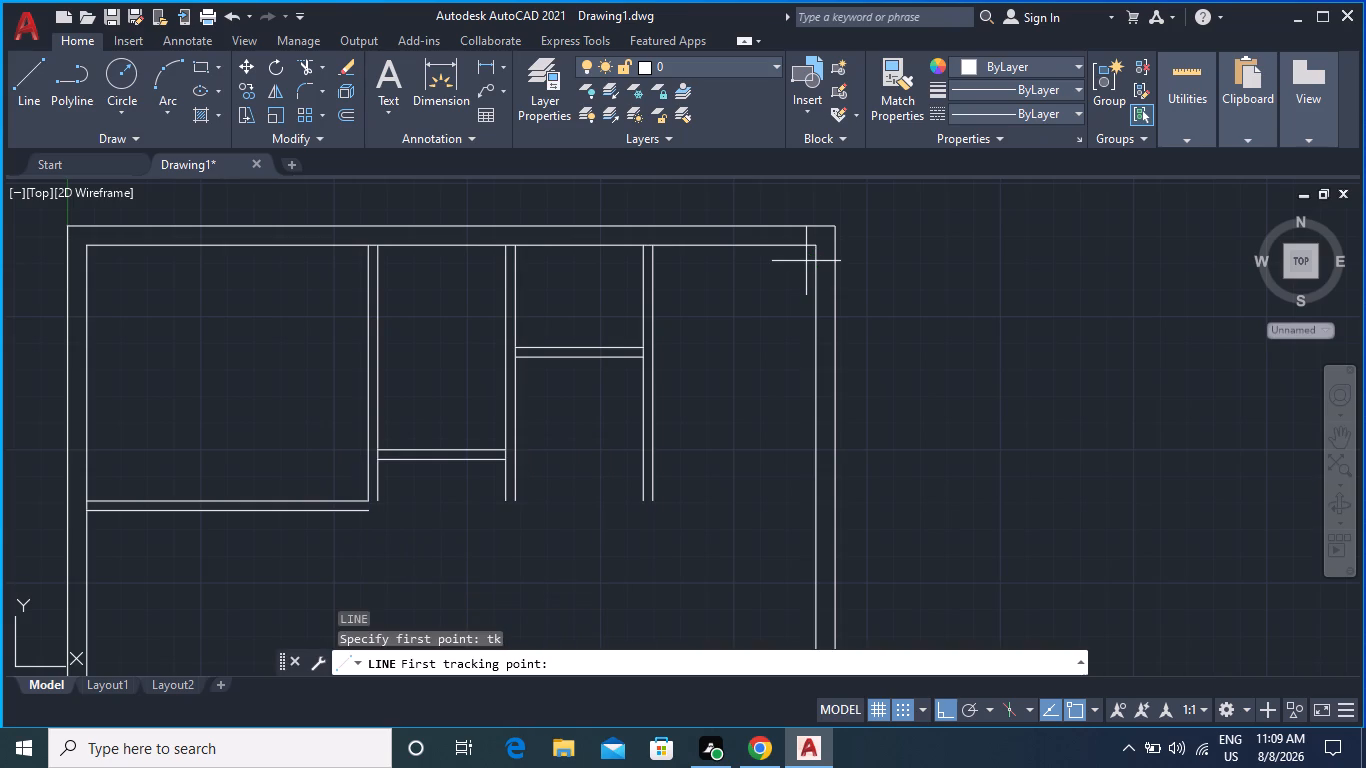
click(815, 242)
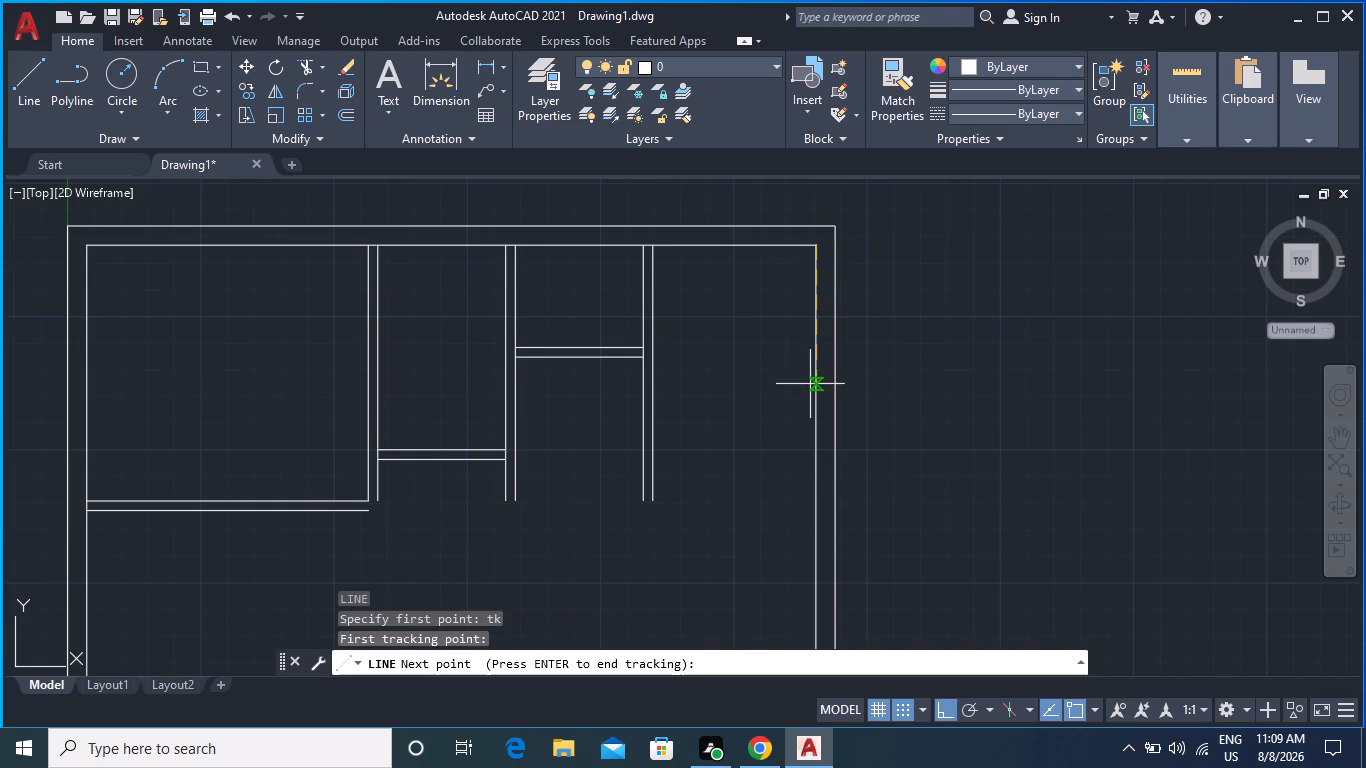
key(5)
key(apostrophe)
key(Return)
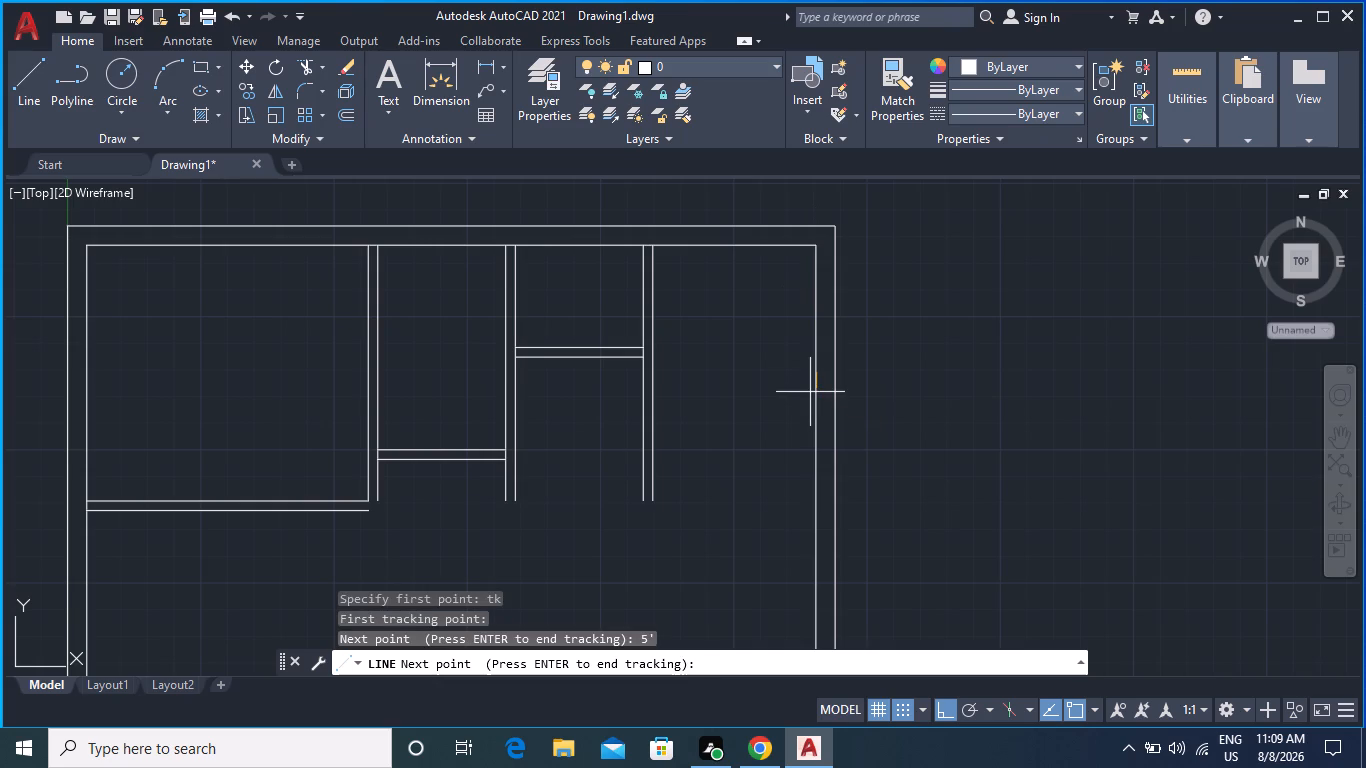
key(Return)
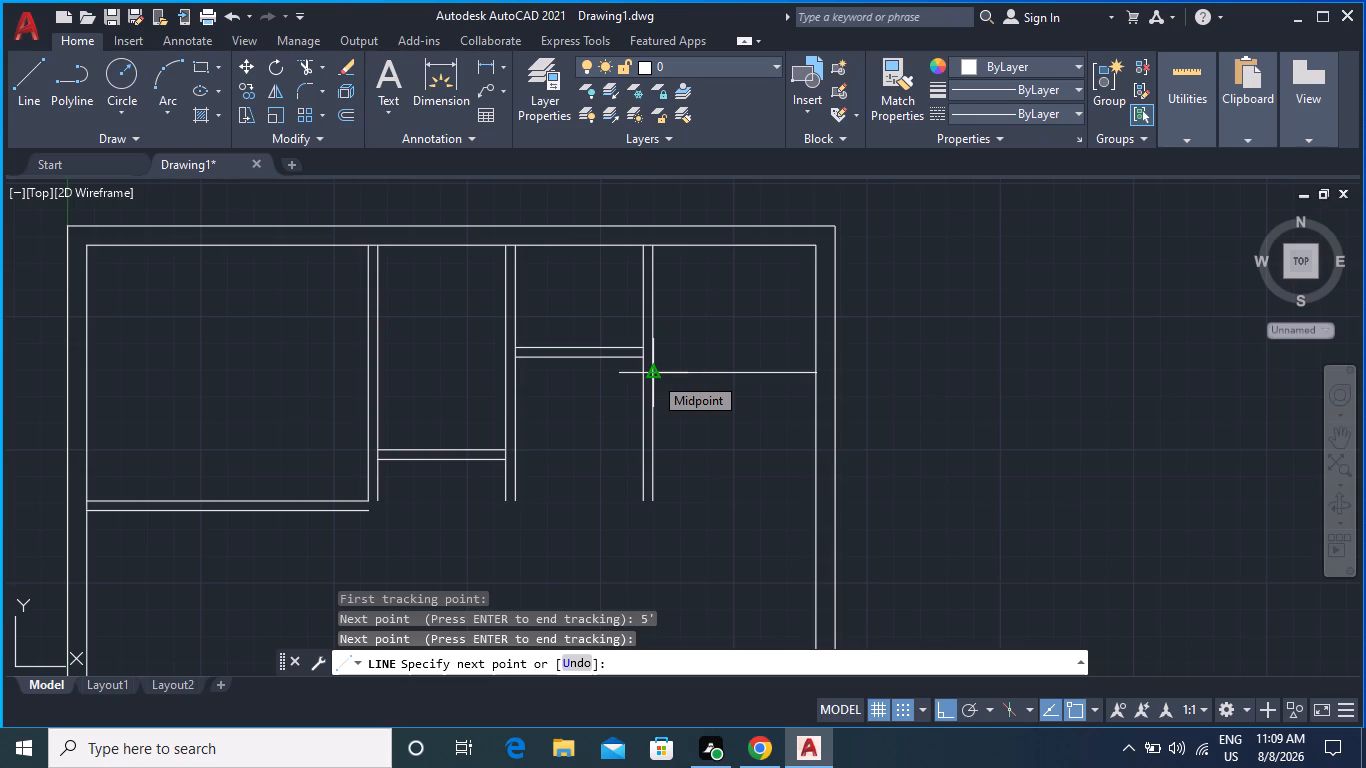
click(653, 375)
key(Escape)
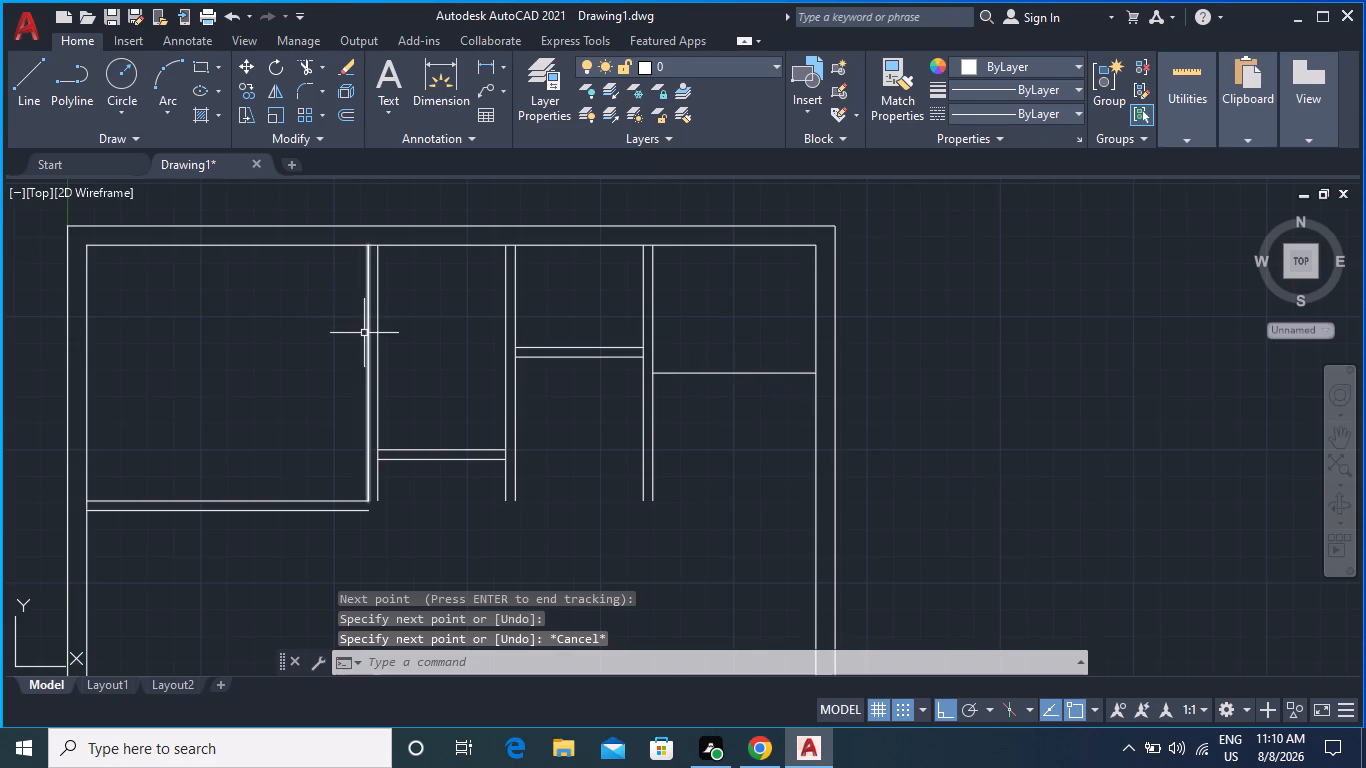
Offset the new horizontal line between the third partition and the right wall 4.5" downward to form a cross partition.
key(o)
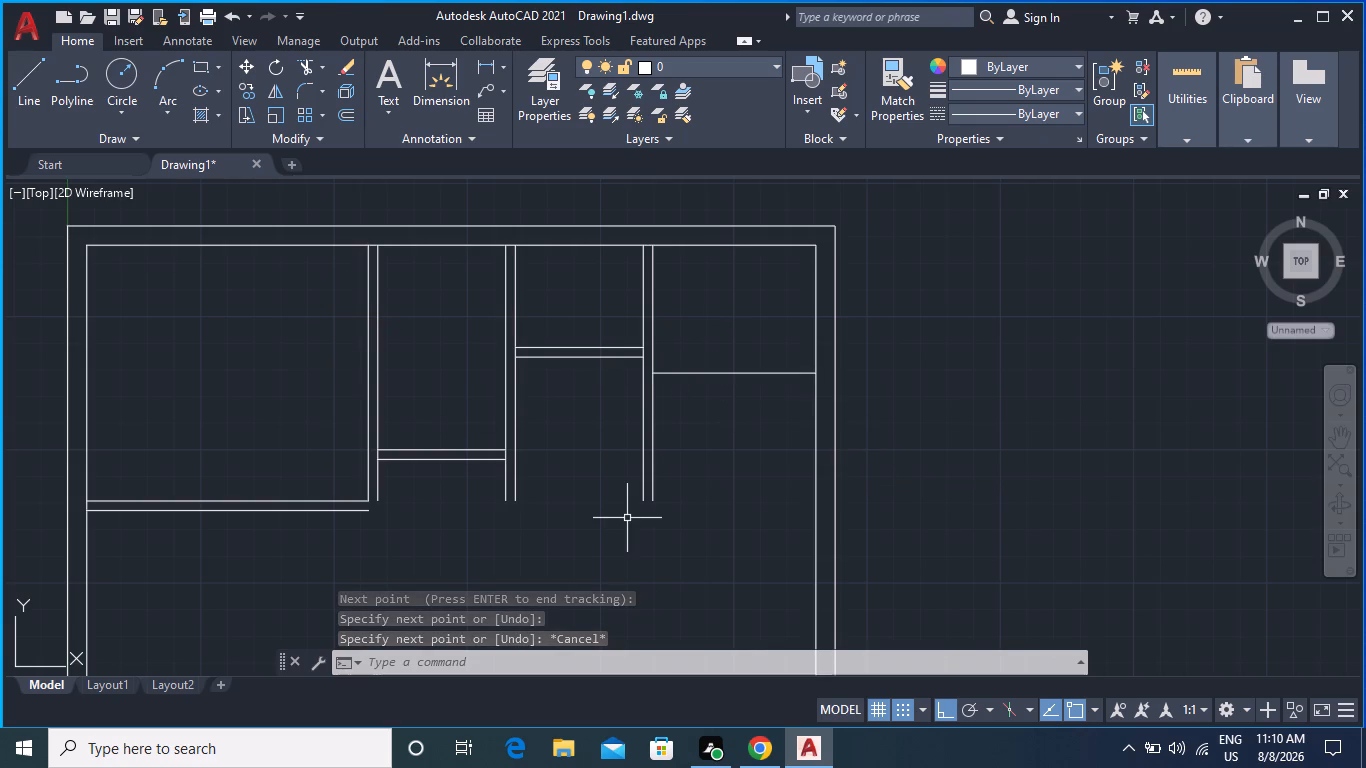
key(Return)
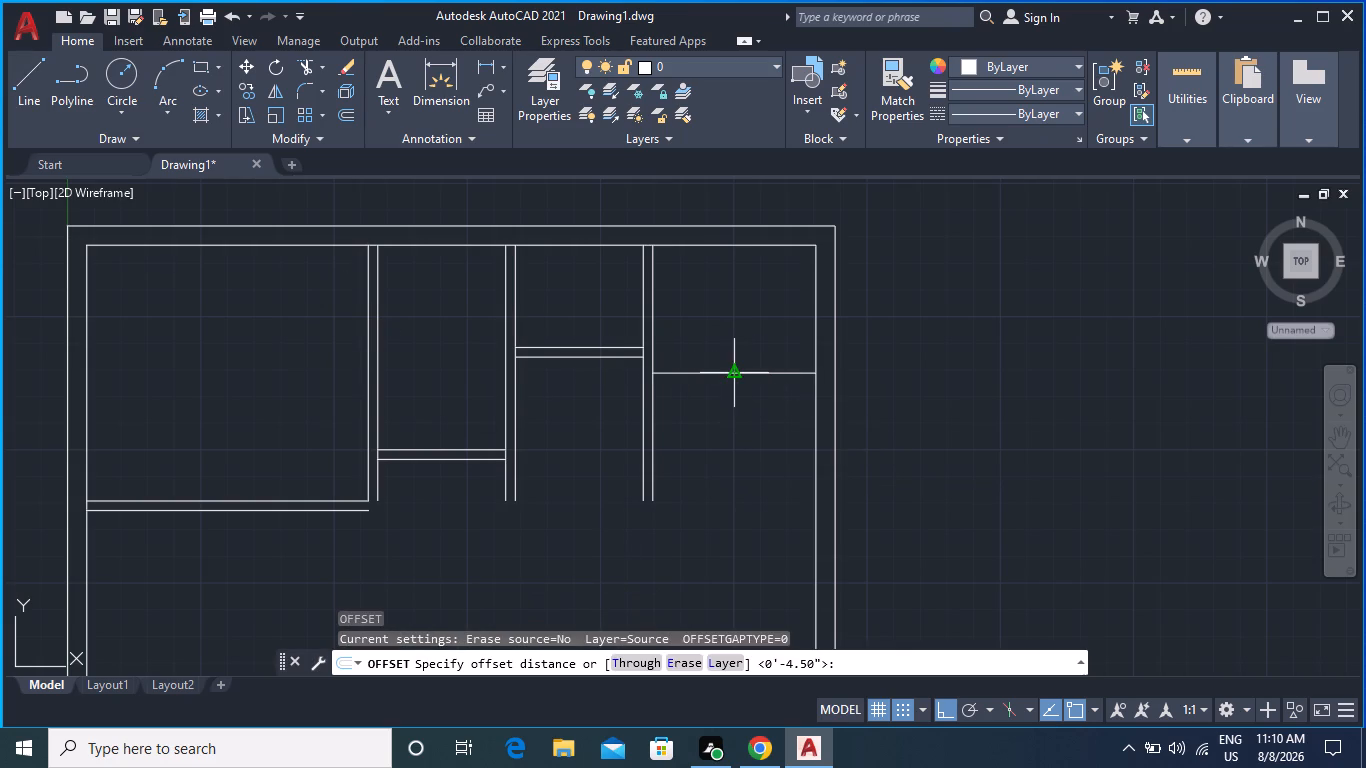
click(729, 374)
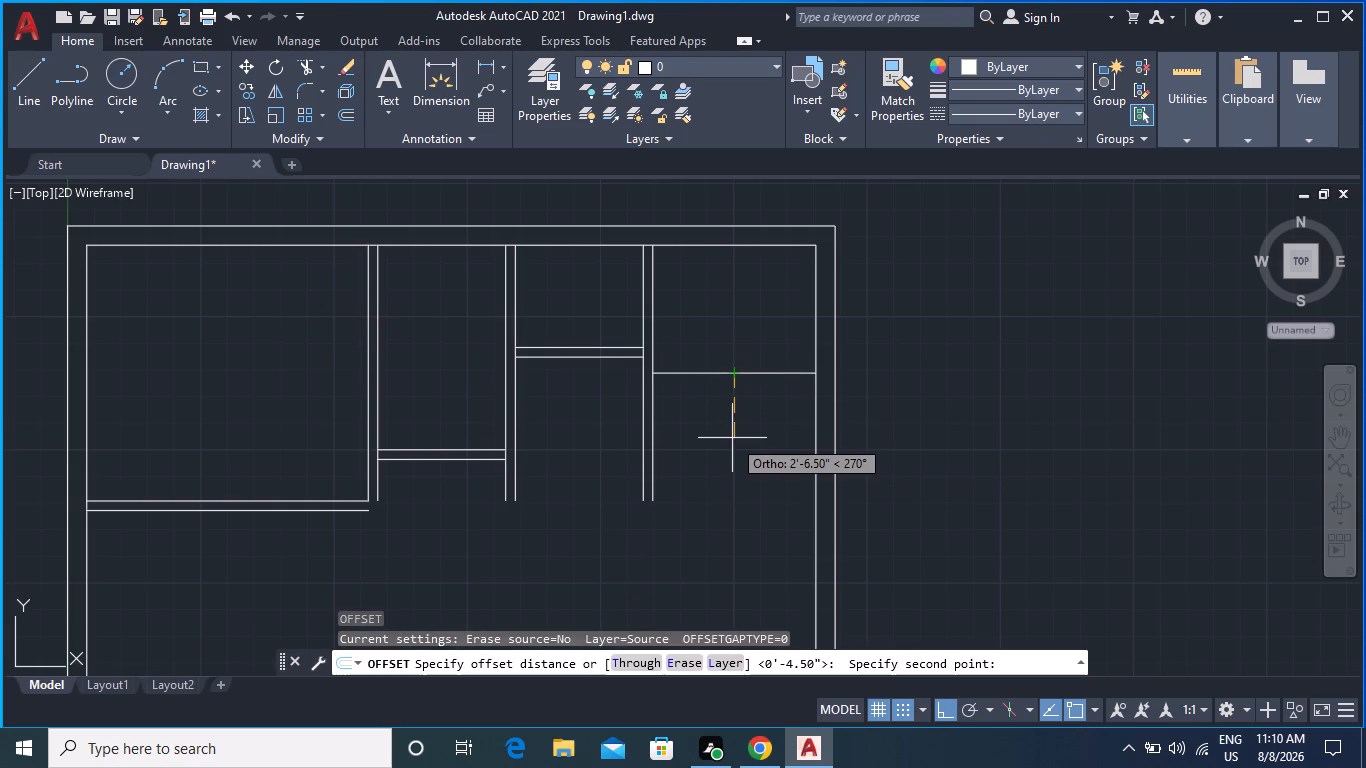
text(4.5)
key(shift+quotedbl)
key(Return)
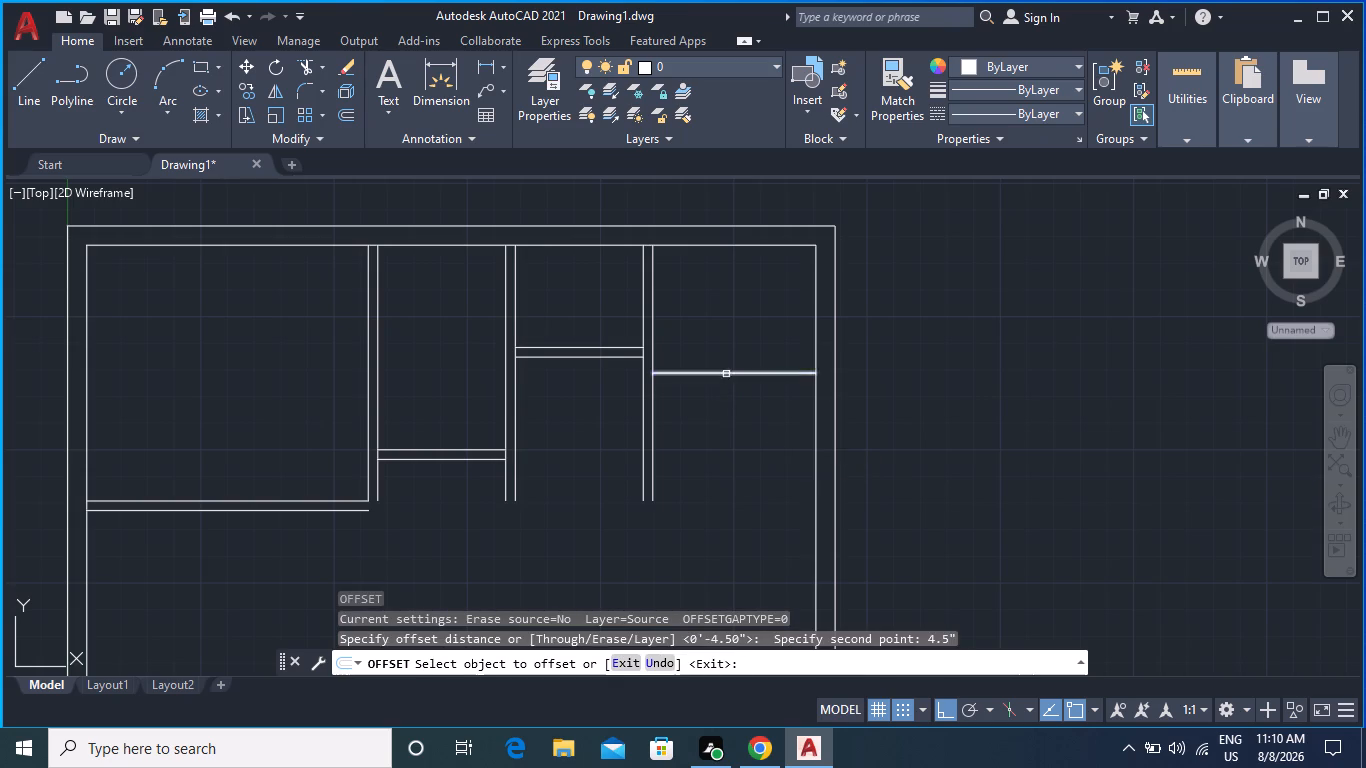
click(726, 374)
click(725, 425)
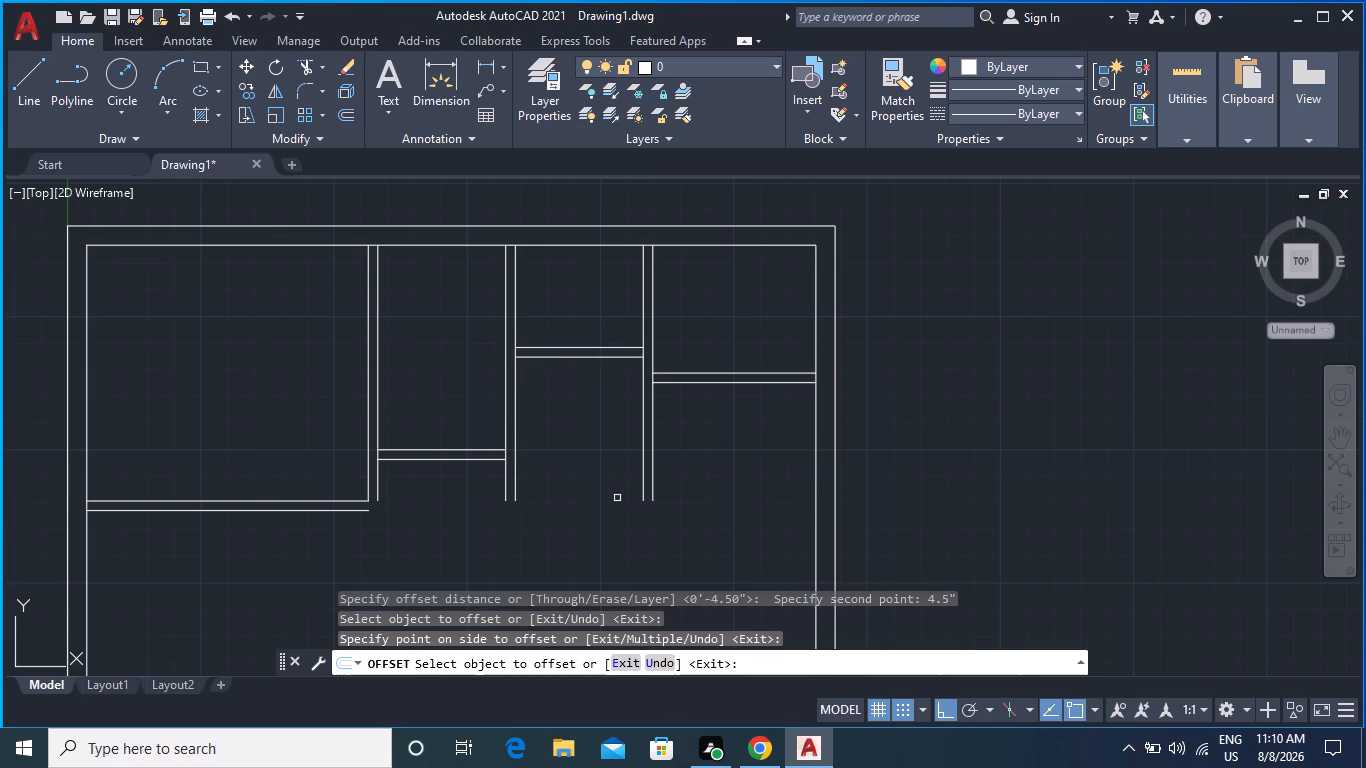
key(space)
Move the cross partition between the second and third vertical partitions down to align with the cross partition beside the right wall.
drag(575, 311, 586, 381)
drag(584, 398, 555, 329)
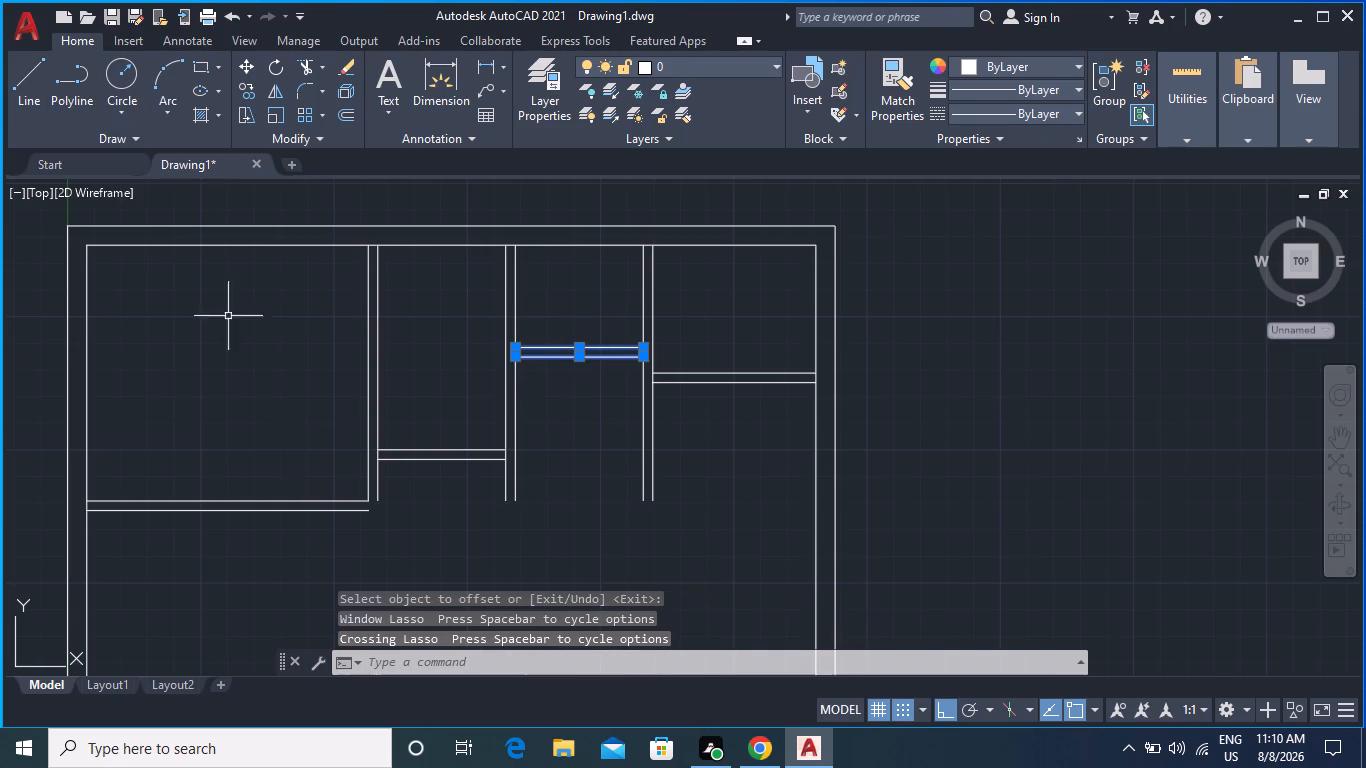
key(m)
key(Return)
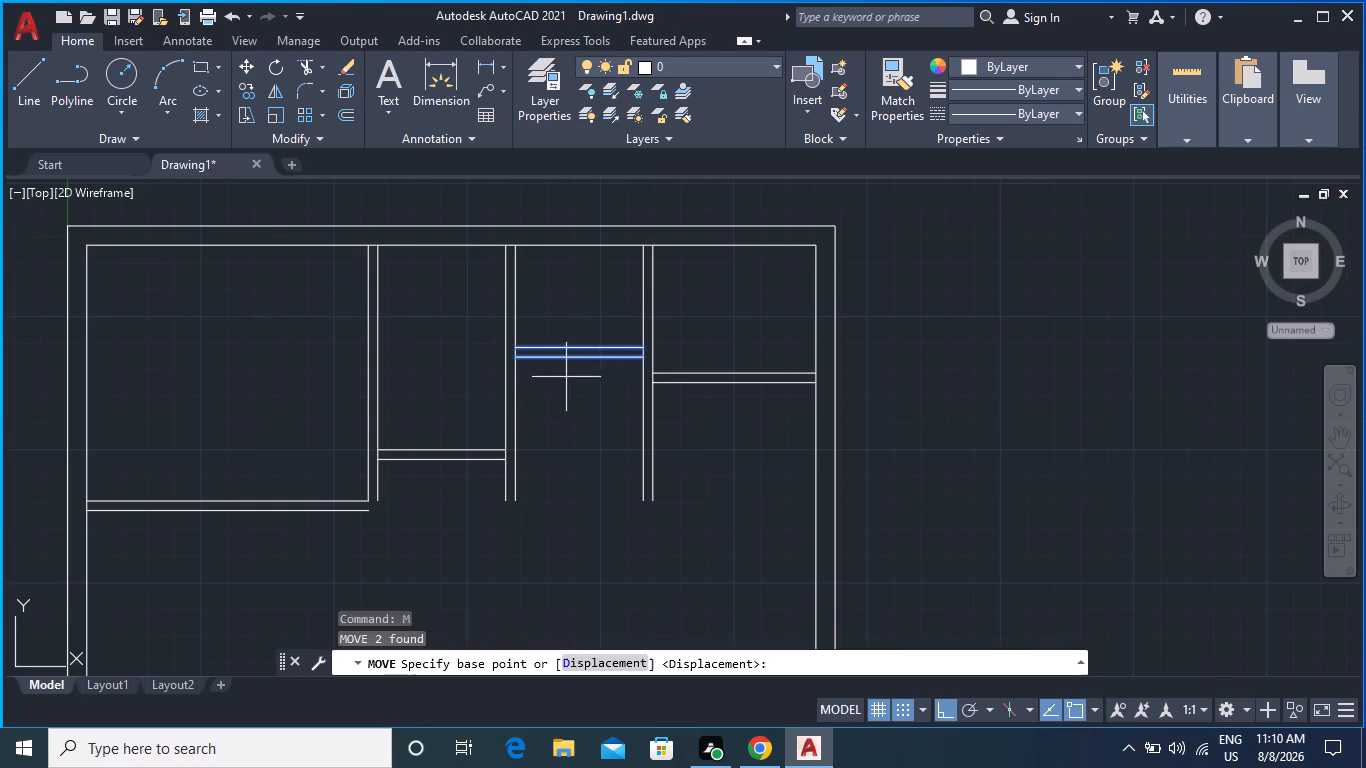
scroll(625, 342, up, 3)
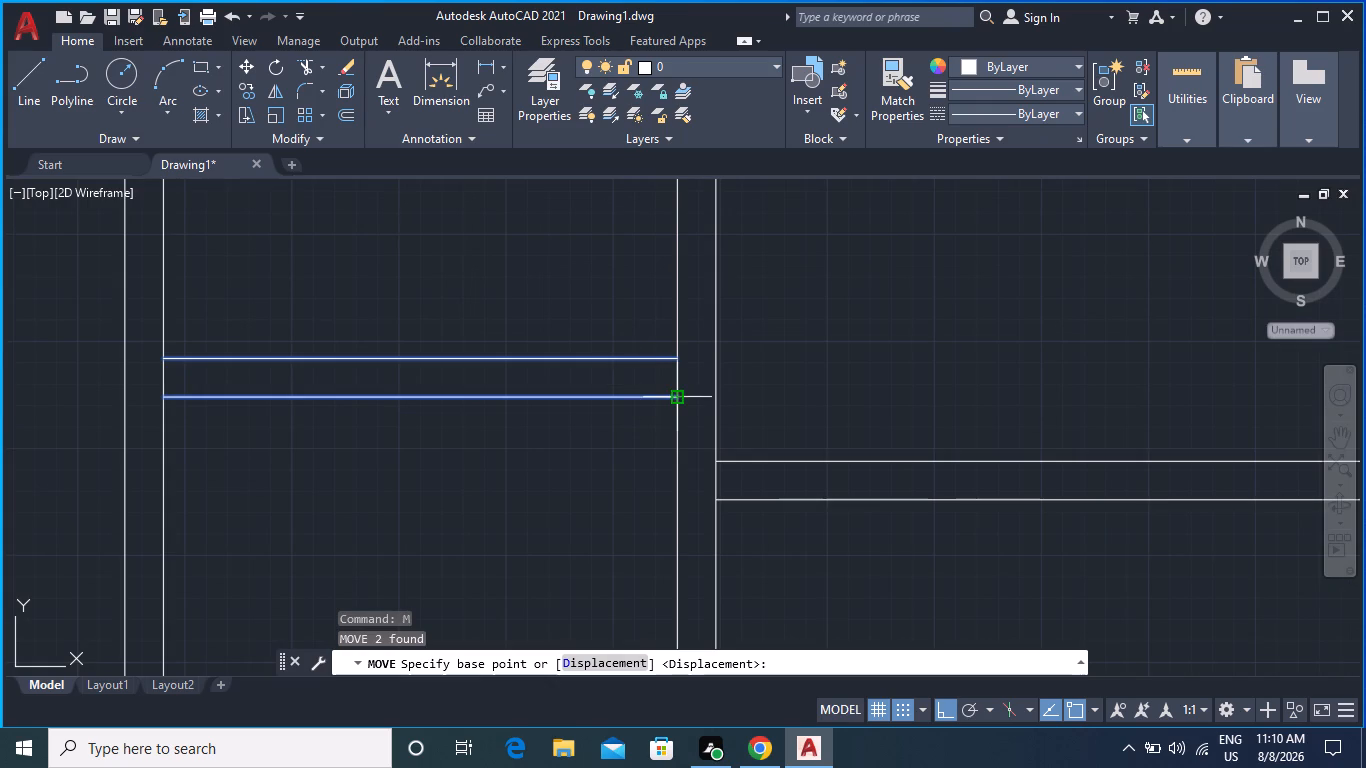
click(677, 401)
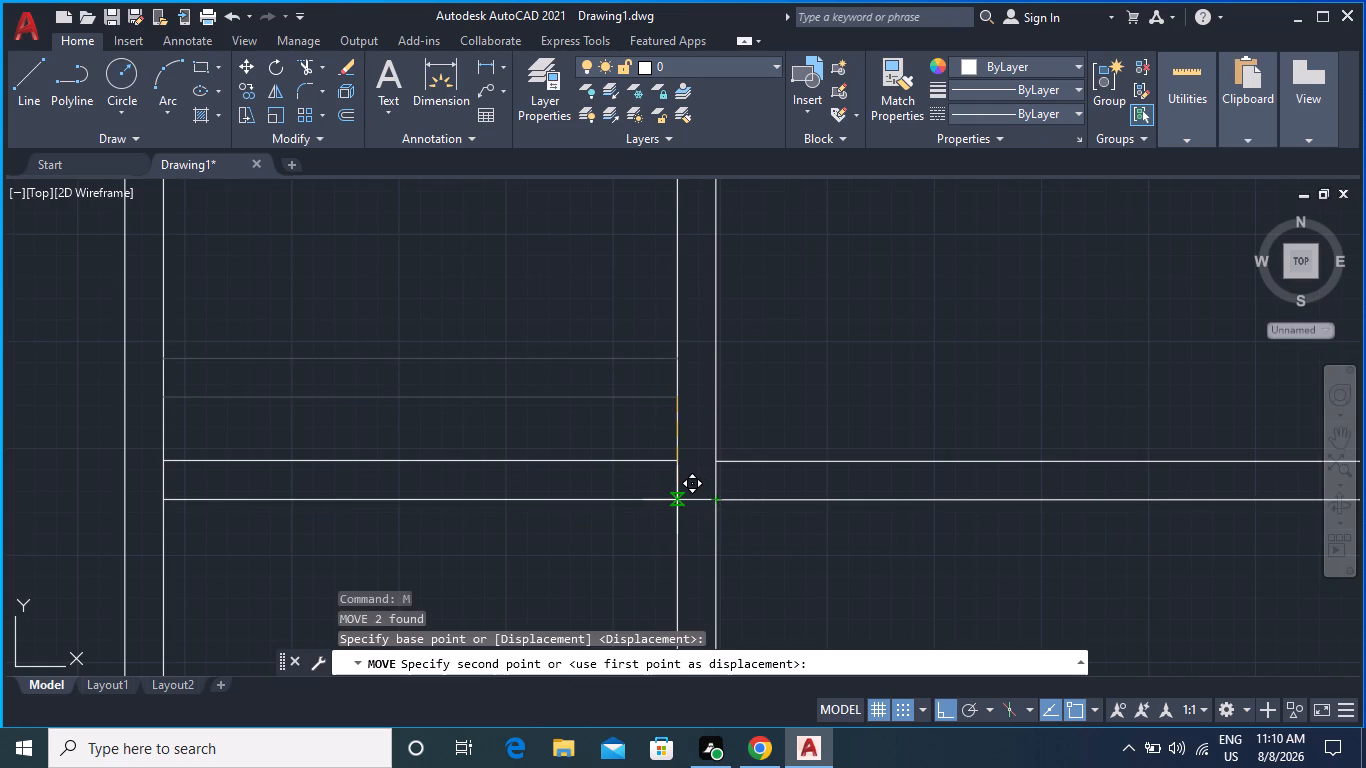
click(679, 501)
key(Escape)
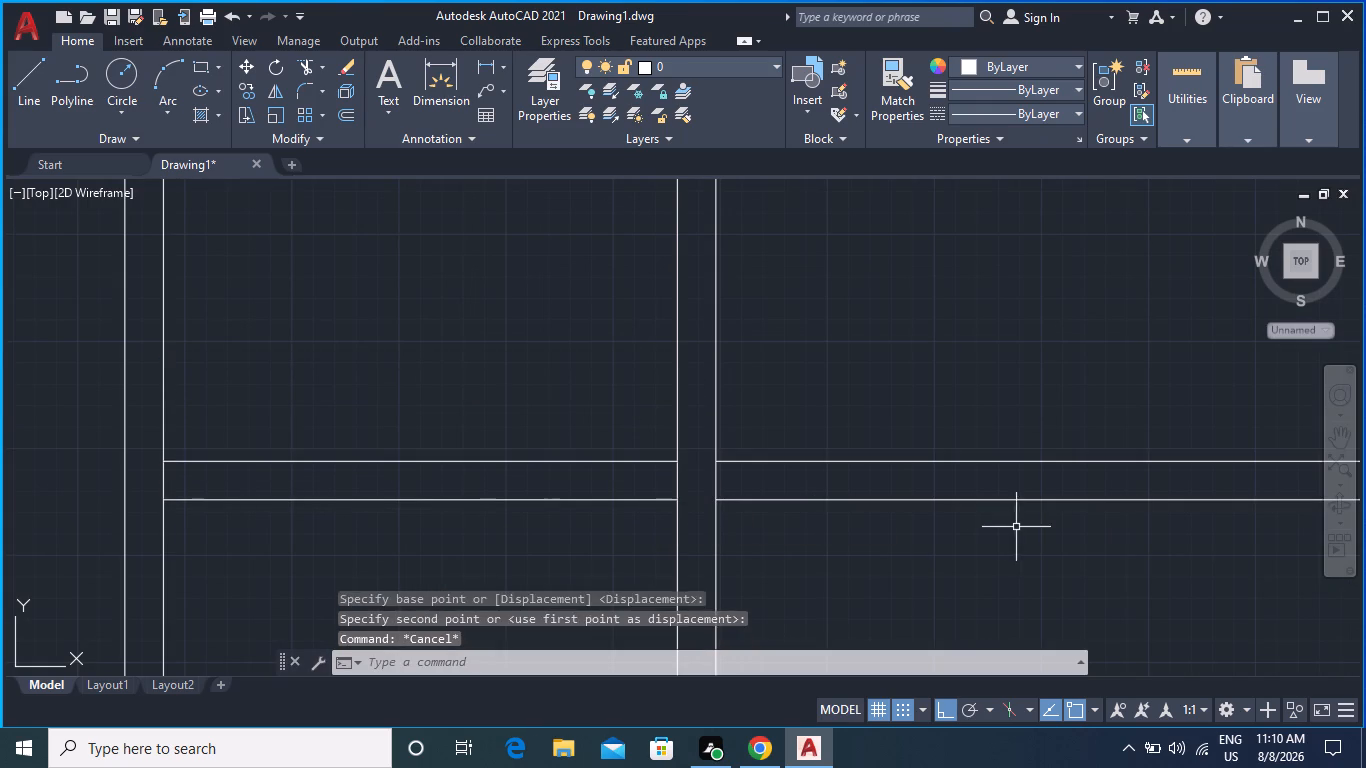
key(Escape)
key(Escape)
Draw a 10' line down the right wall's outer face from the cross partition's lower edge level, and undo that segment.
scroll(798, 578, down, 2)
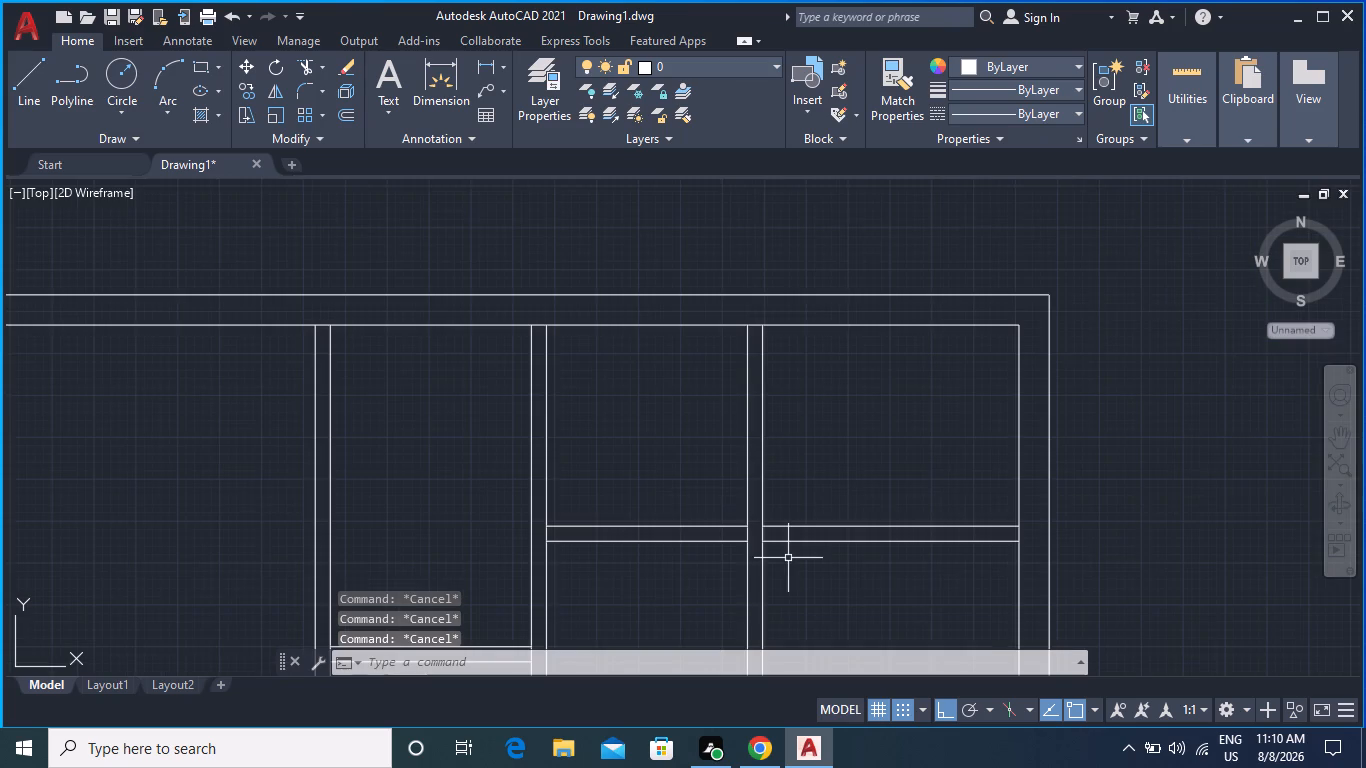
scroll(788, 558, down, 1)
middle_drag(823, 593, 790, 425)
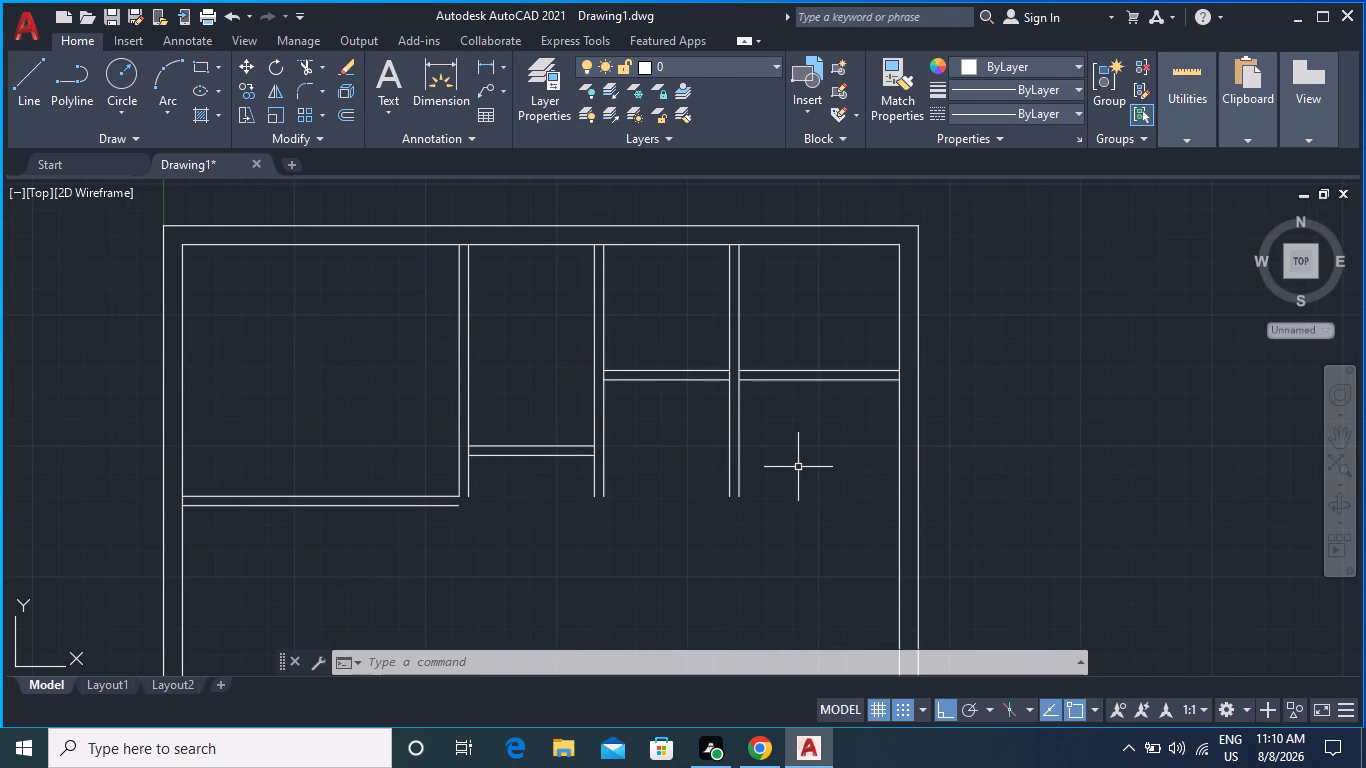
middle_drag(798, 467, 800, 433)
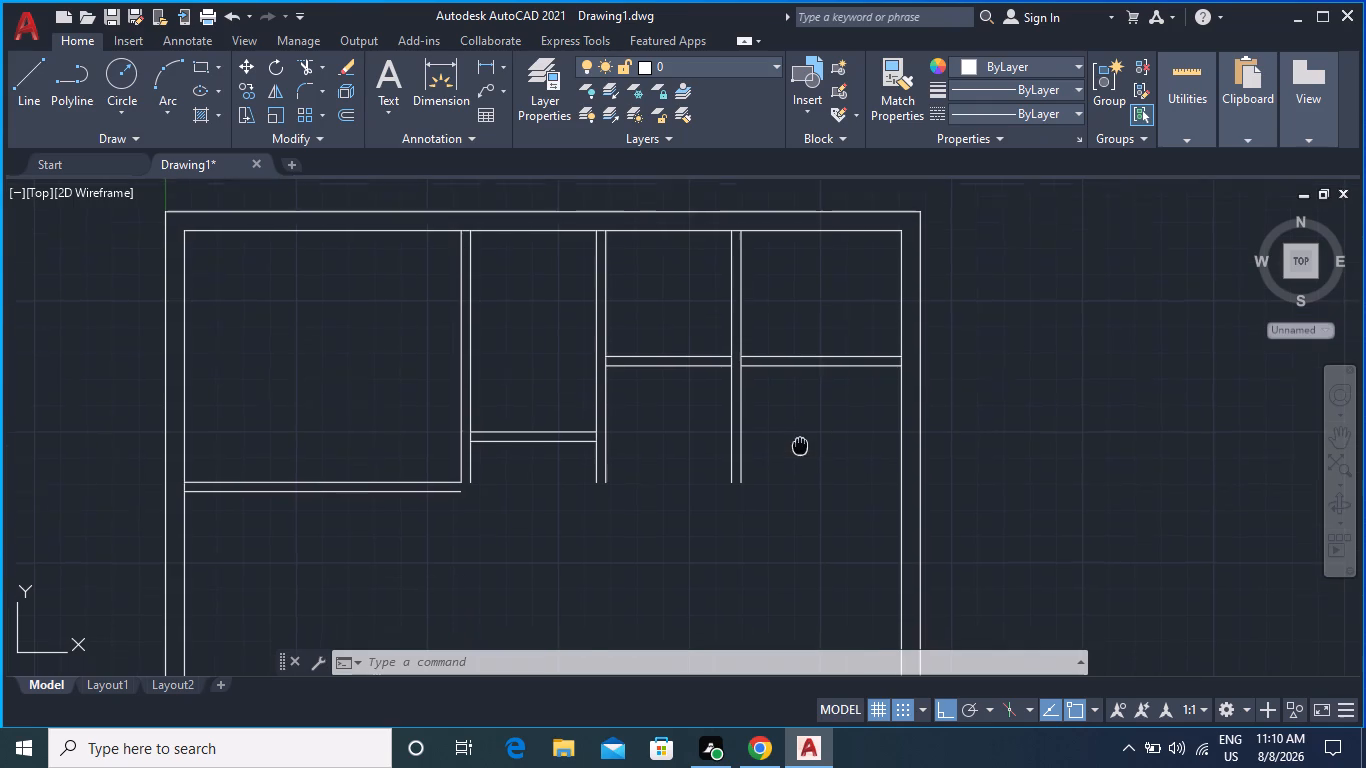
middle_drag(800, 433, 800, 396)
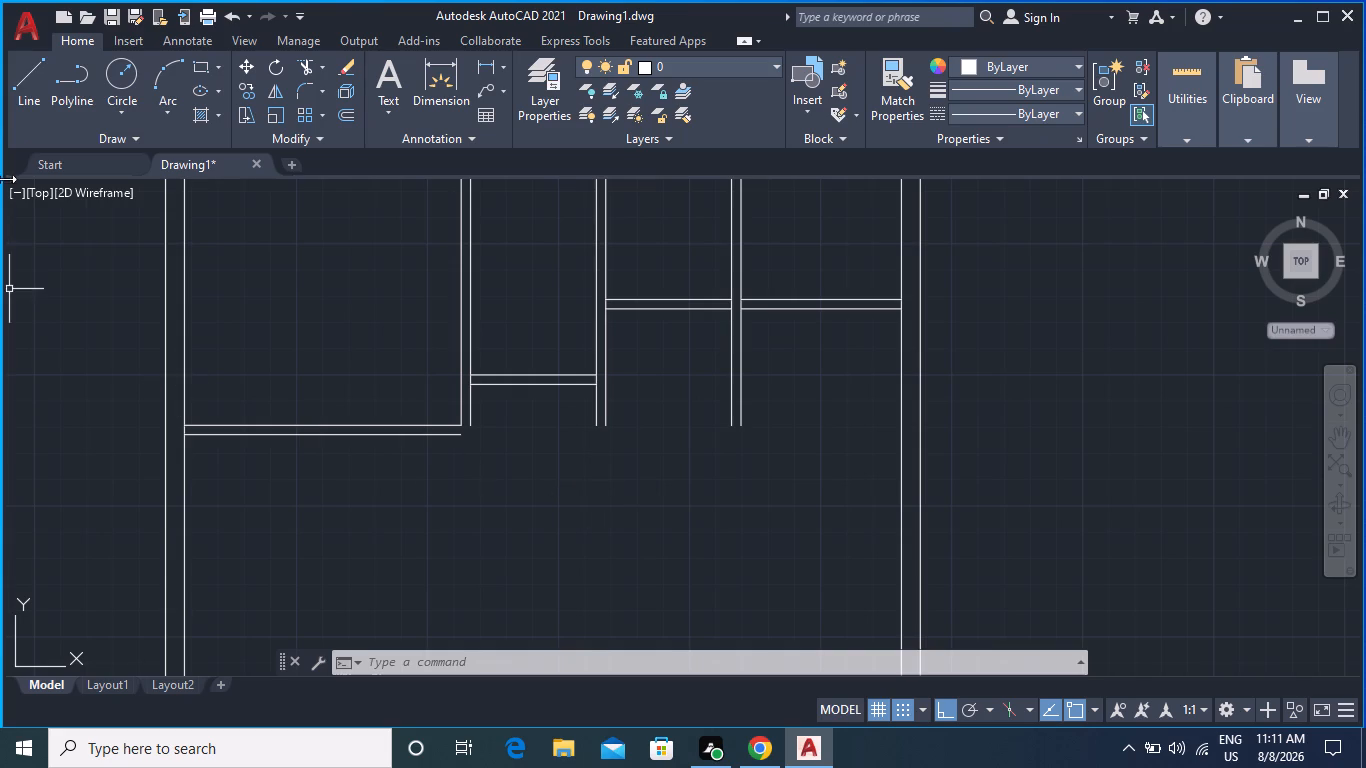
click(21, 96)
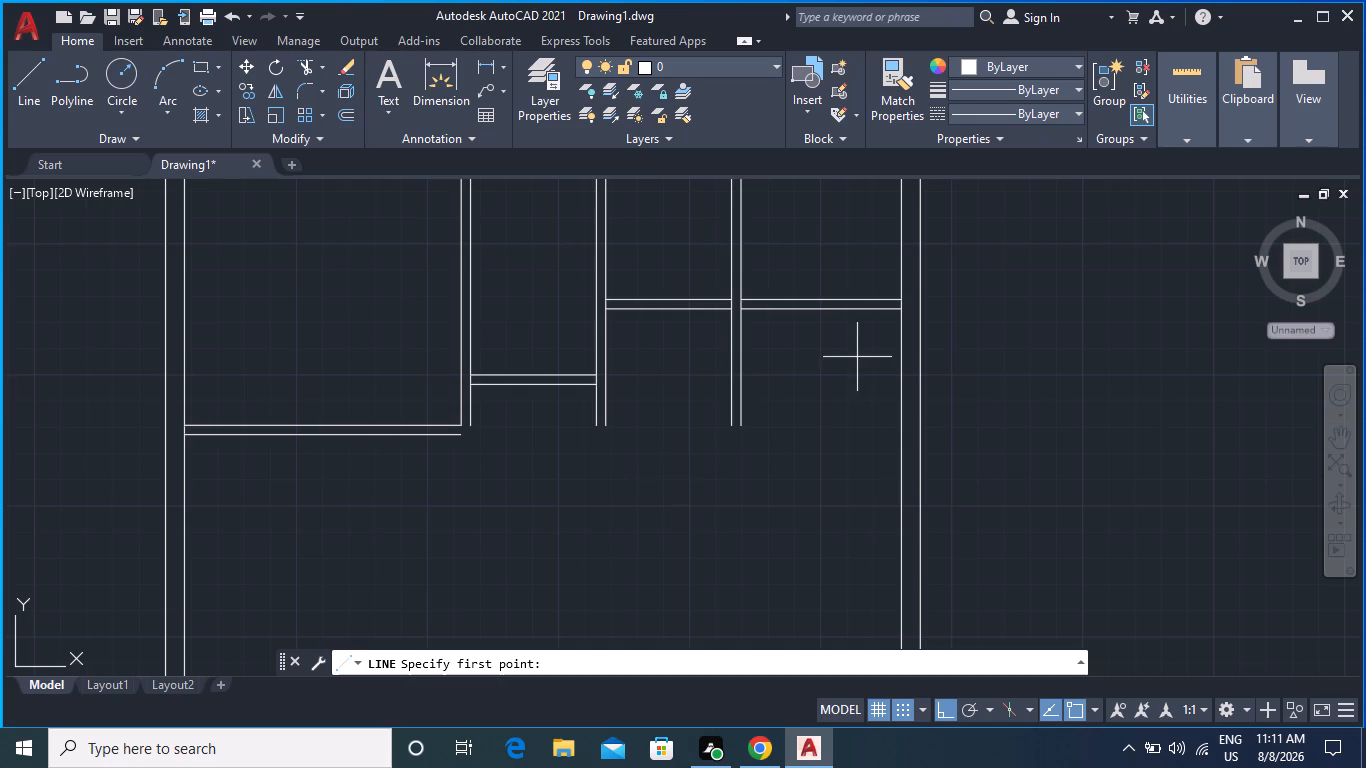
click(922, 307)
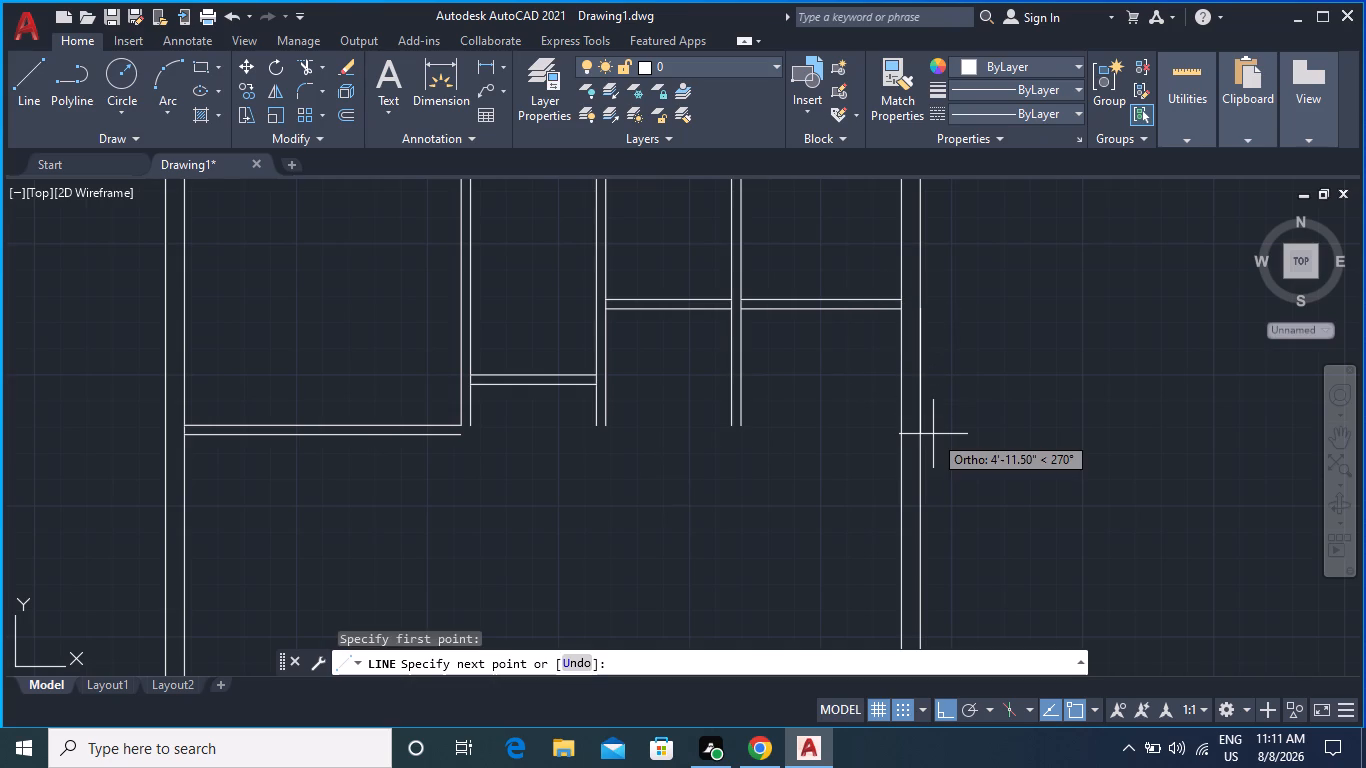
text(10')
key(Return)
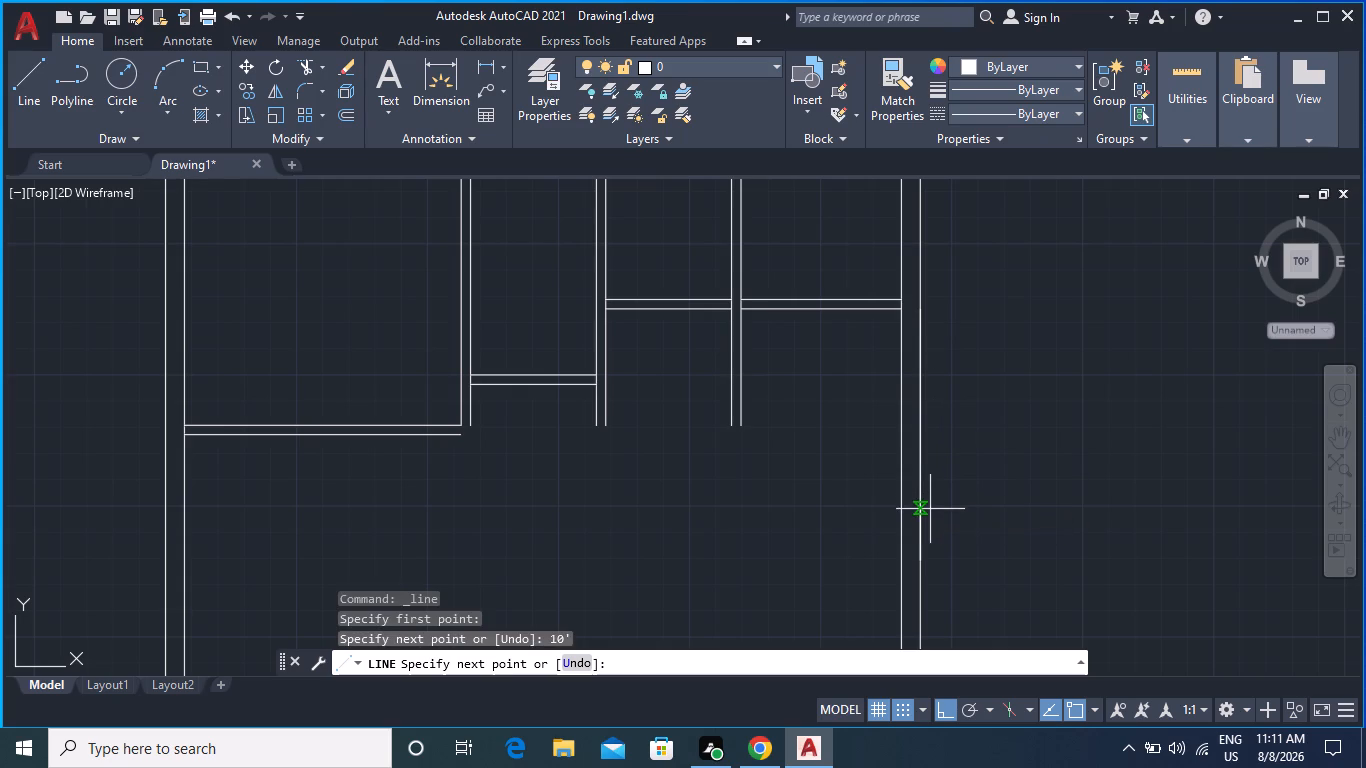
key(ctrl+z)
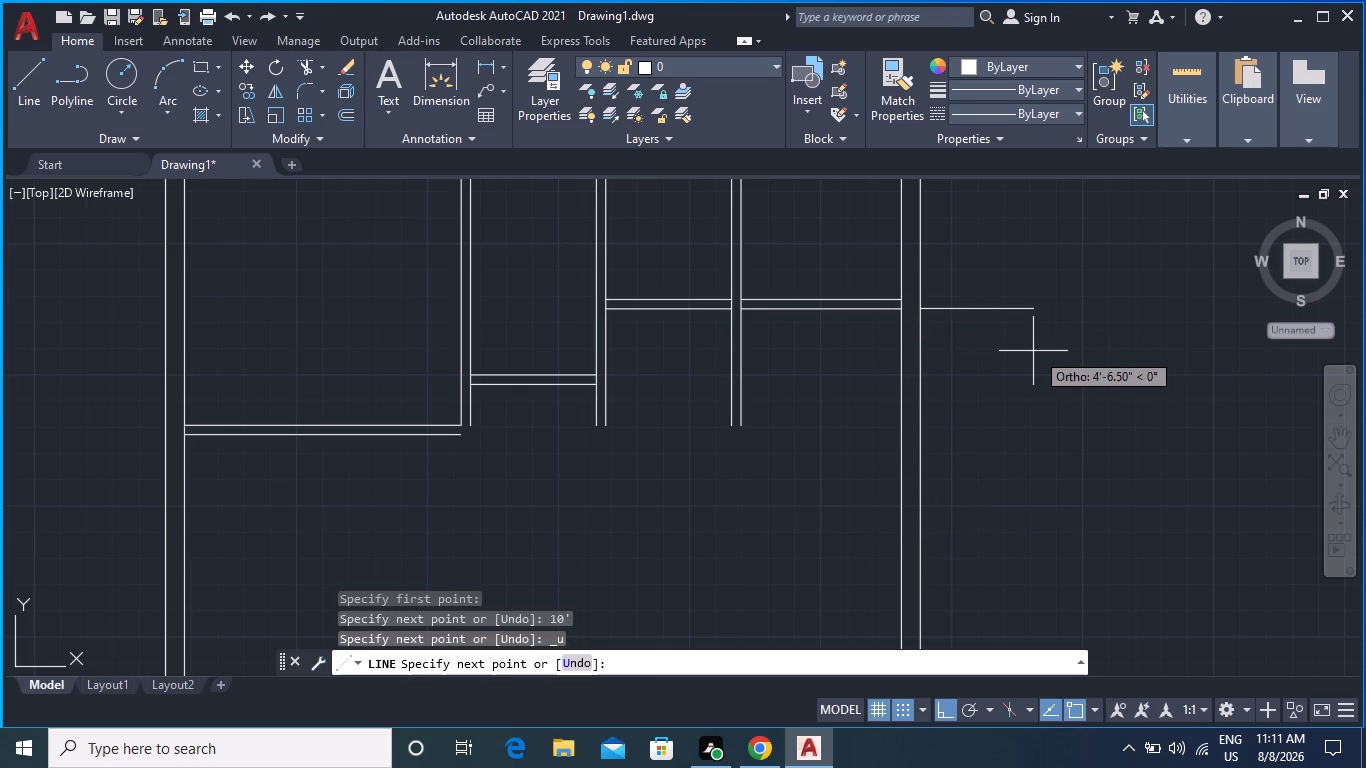
Draw a line down the right wall's outer face to a tracked point 10' below the cross partition, and across to the inner face.
text(tk)
key(Return)
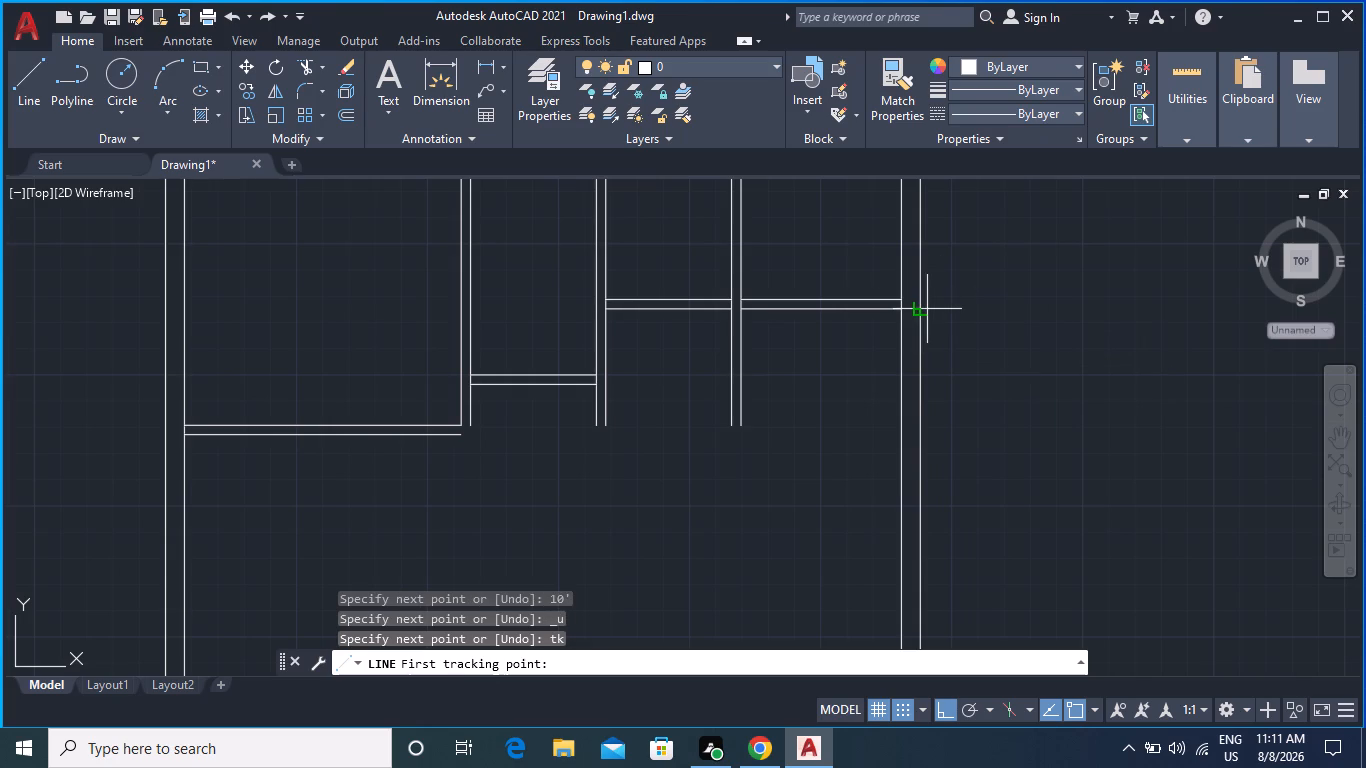
click(923, 310)
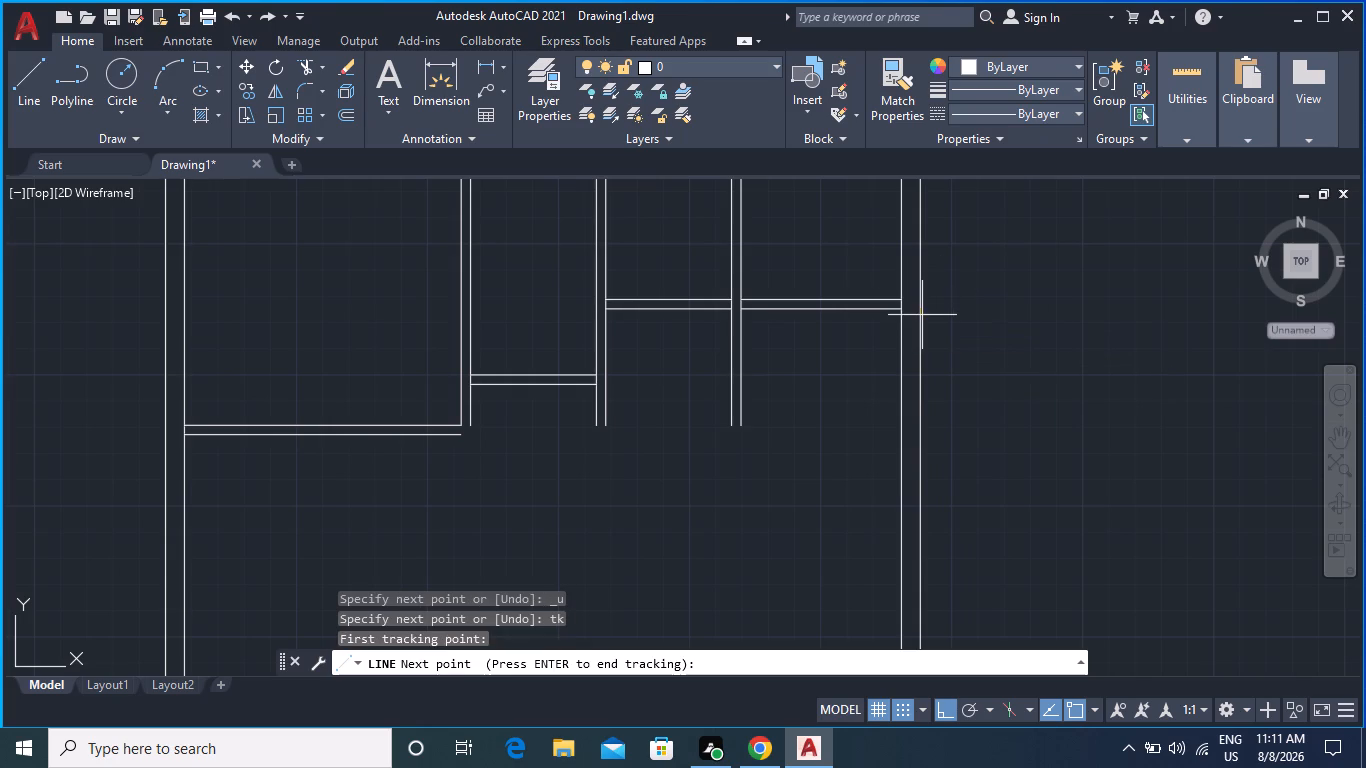
text(10)
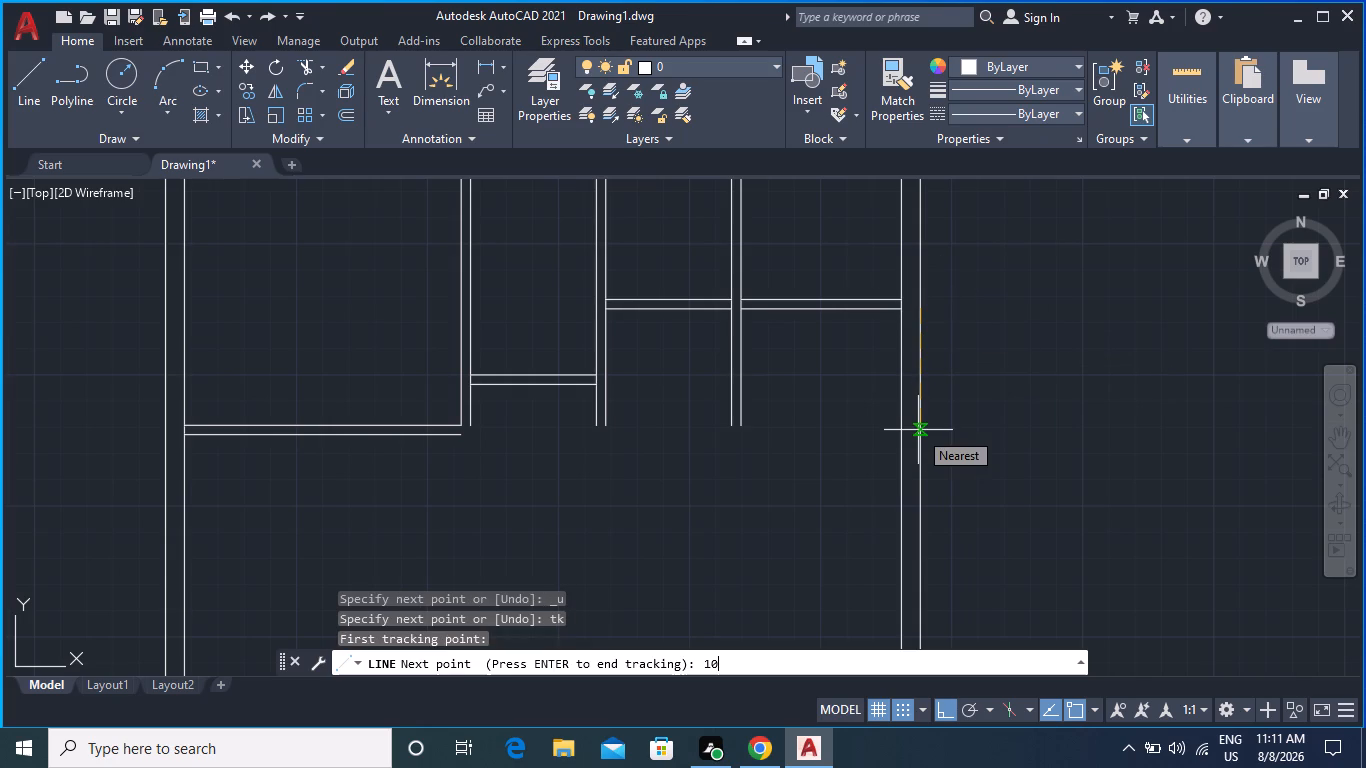
key(apostrophe)
key(Return)
scroll(918, 430, down, 3)
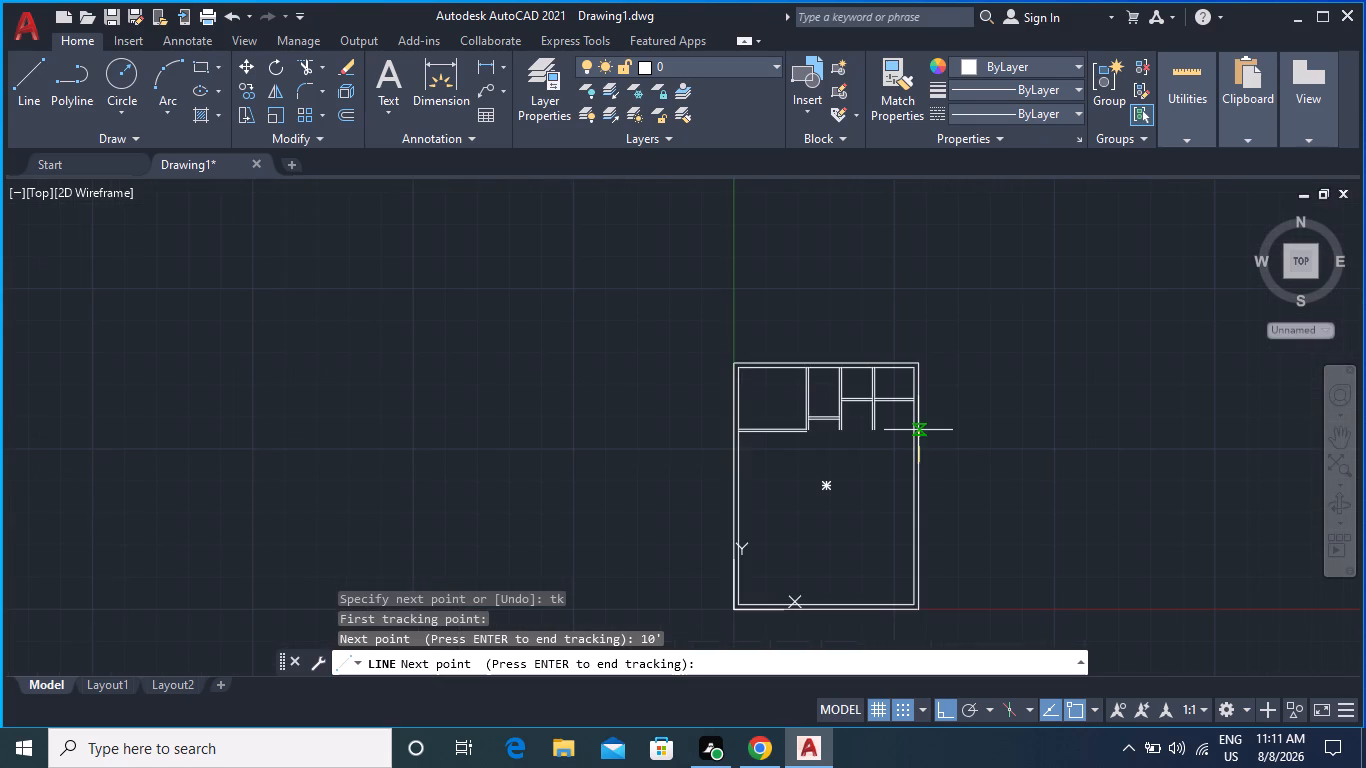
middle_drag(918, 430, 827, 310)
middle_drag(972, 382, 883, 295)
scroll(850, 351, up, 2)
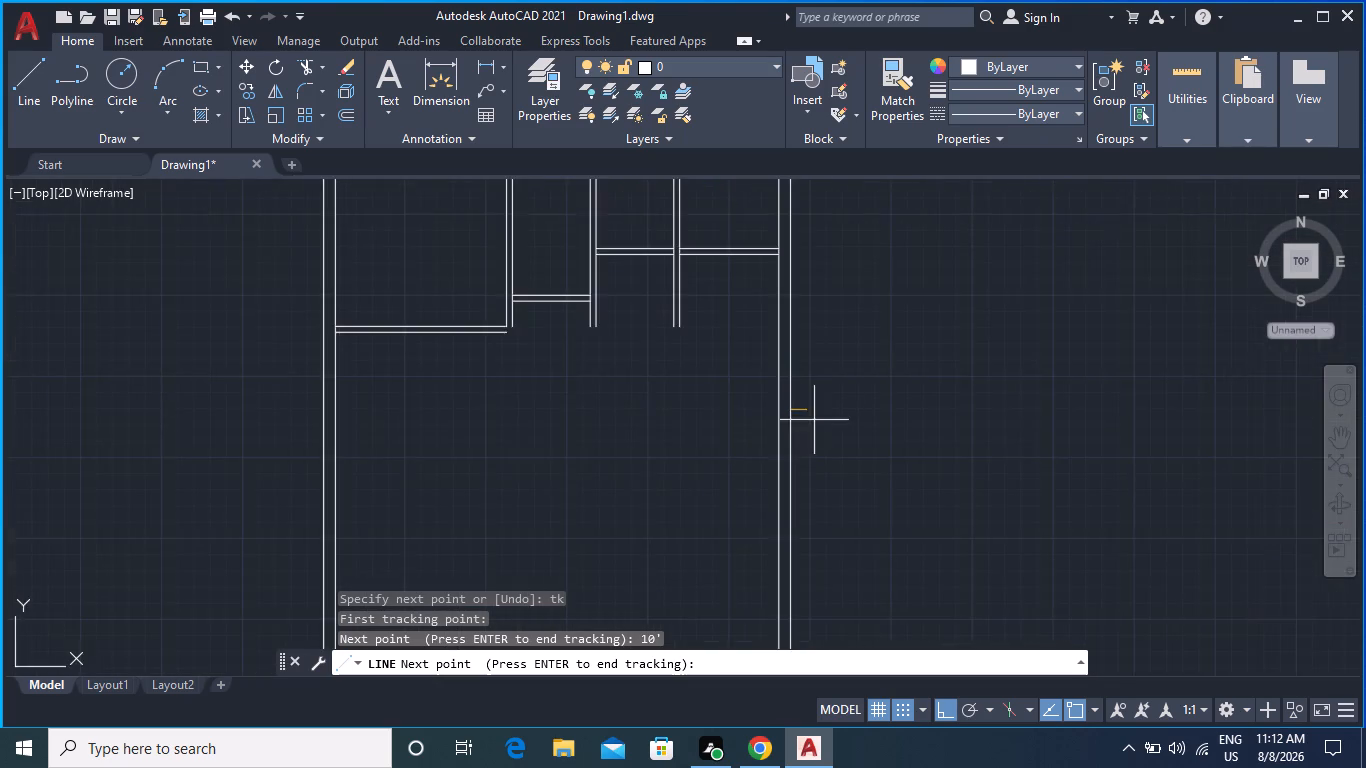
scroll(814, 423, up, 2)
scroll(790, 406, down, 2)
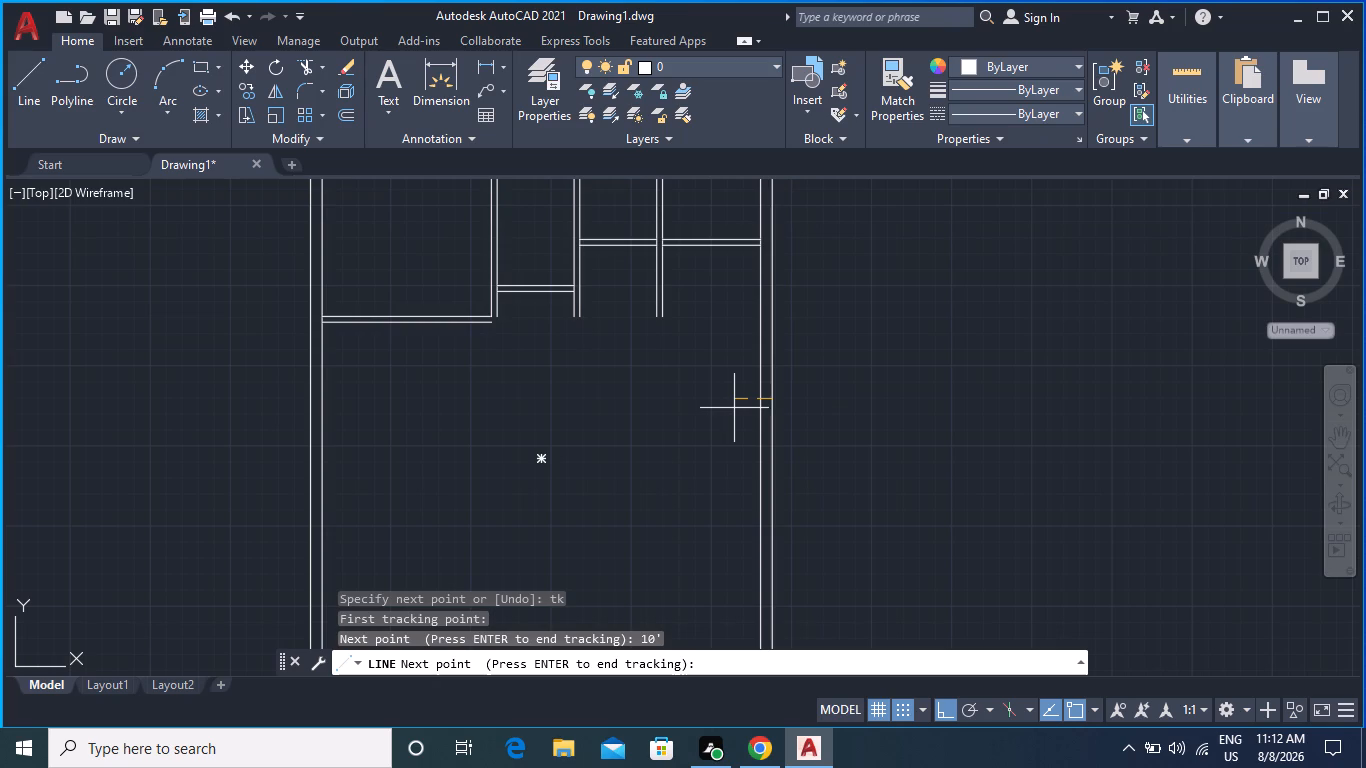
key(Return)
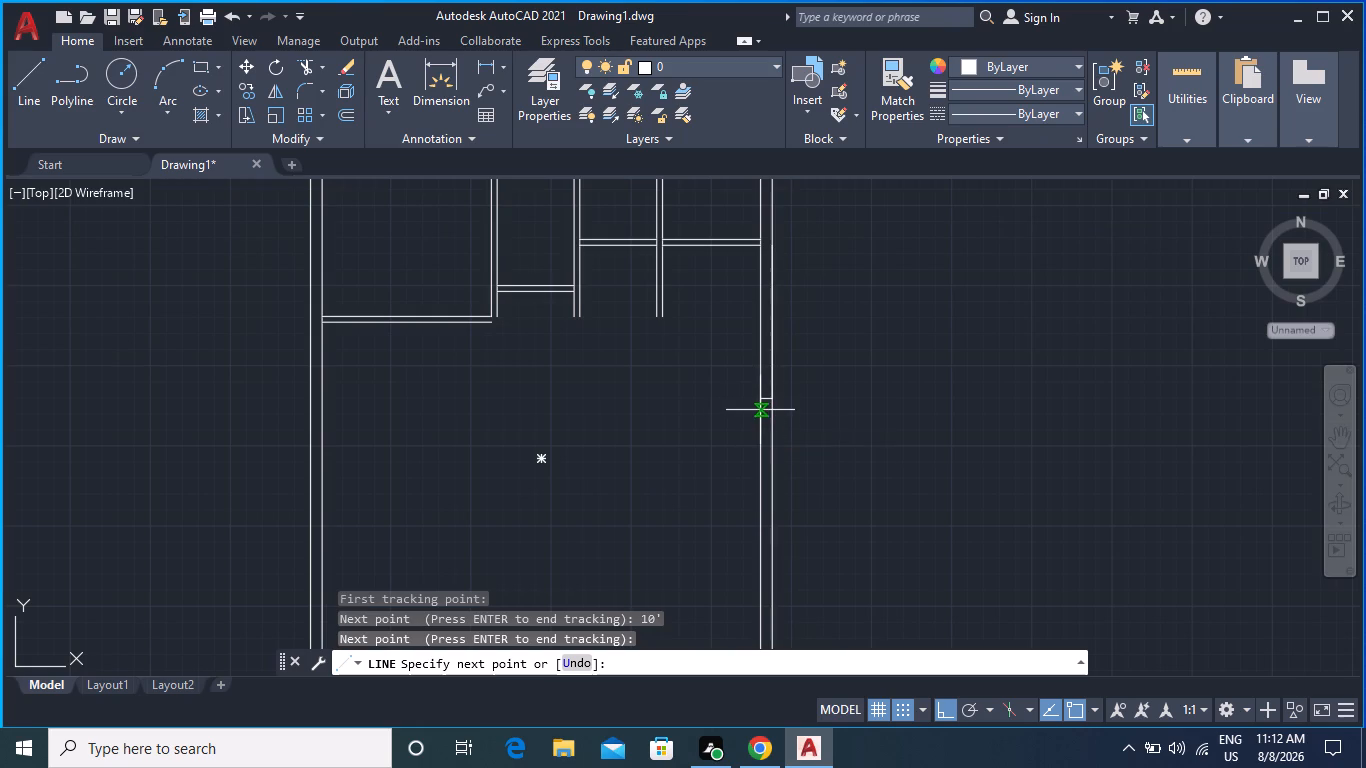
scroll(760, 410, up, 4)
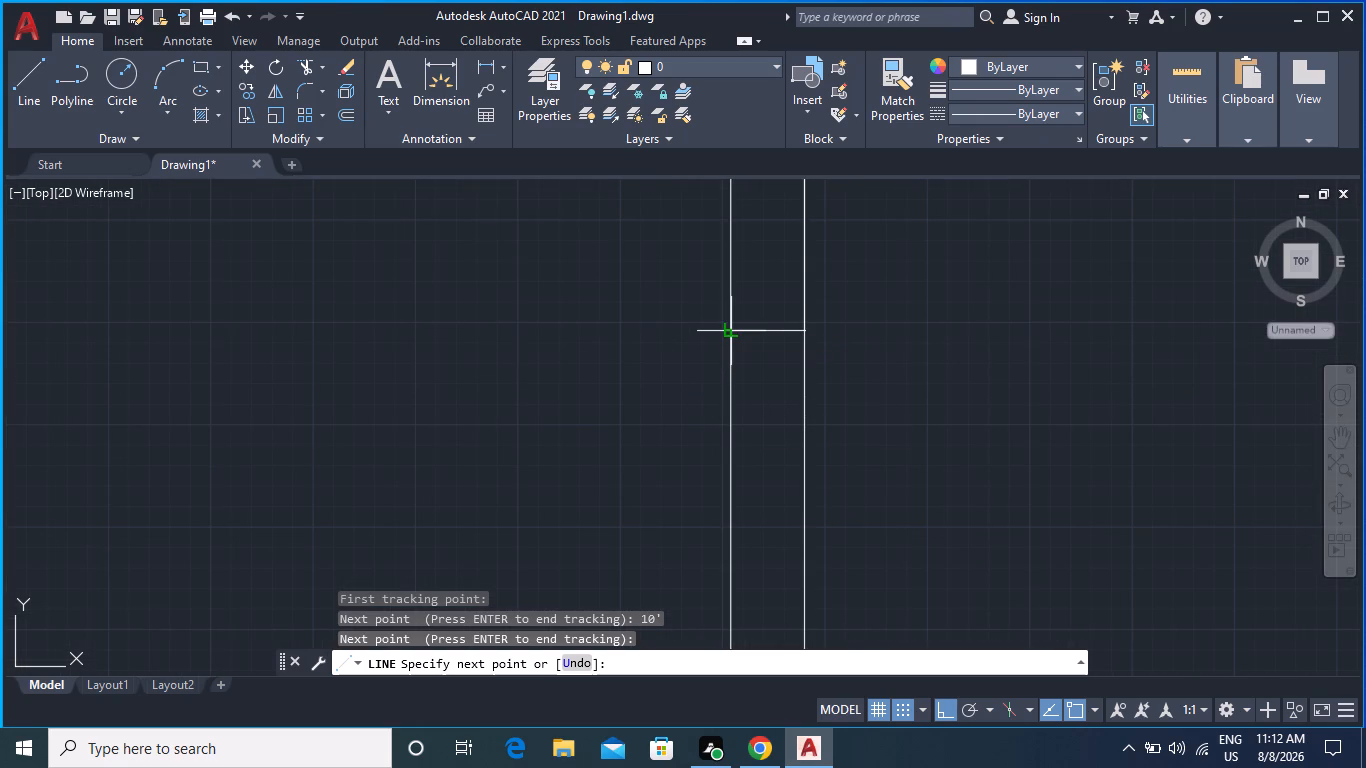
click(729, 334)
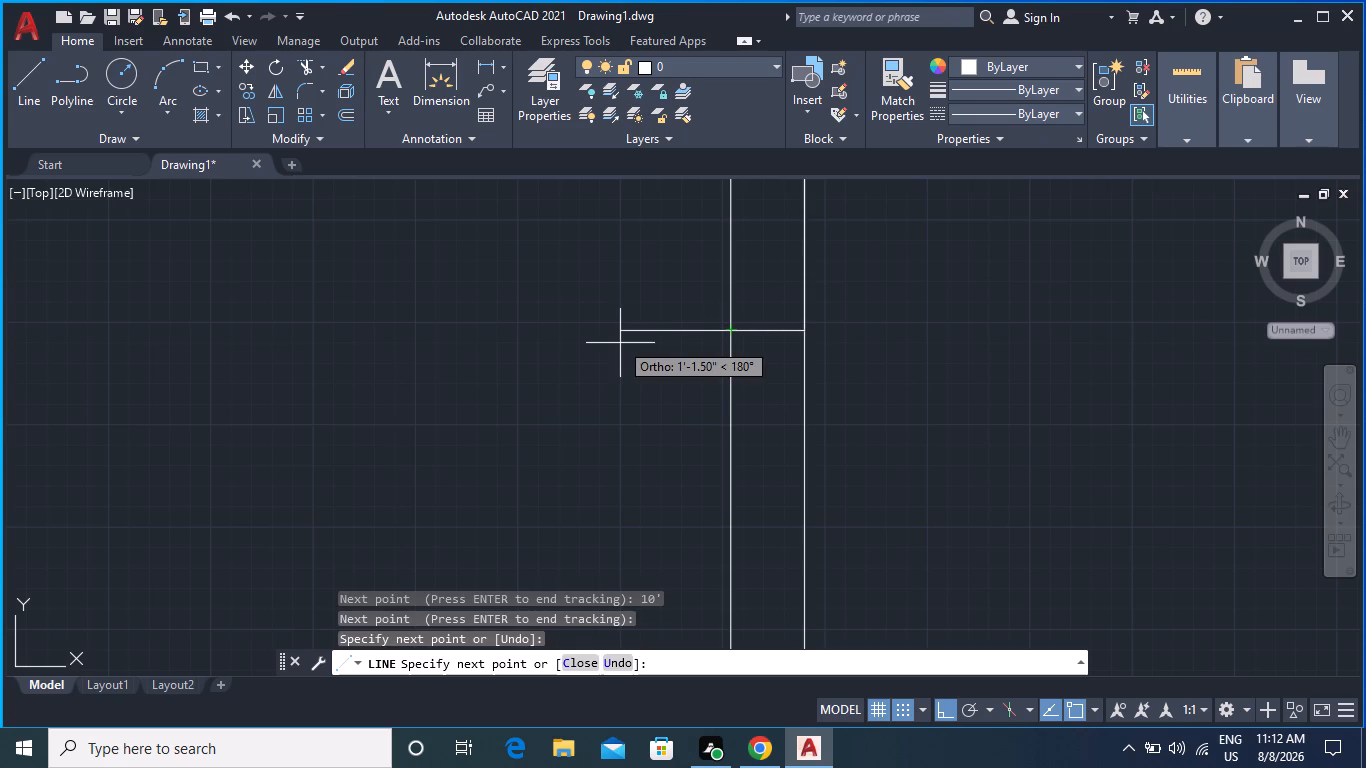
Continue the line 11' horizontally into the plan from the right wall's inner face, and up level with the vertical partitions' lower ends.
text(11)
key(apostrophe)
key(Return)
scroll(638, 345, down, 1)
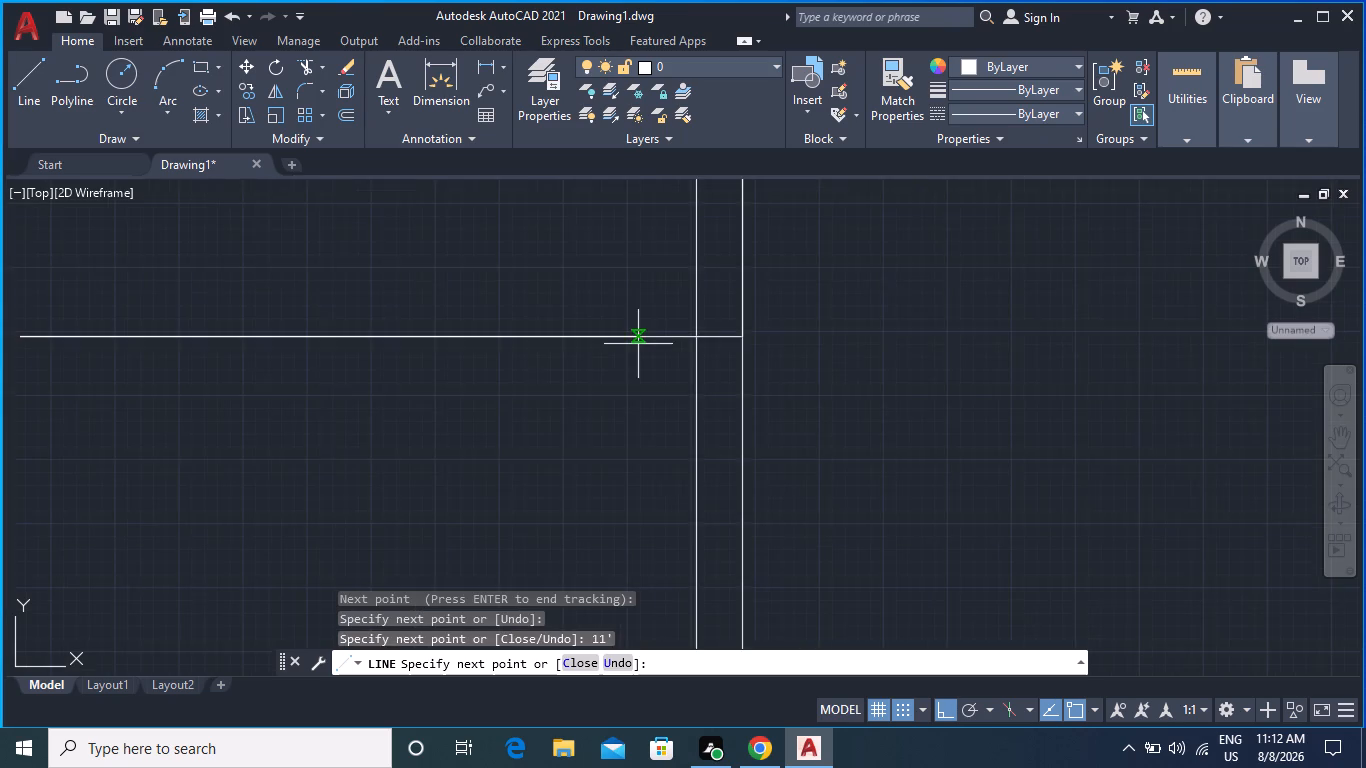
scroll(638, 345, down, 3)
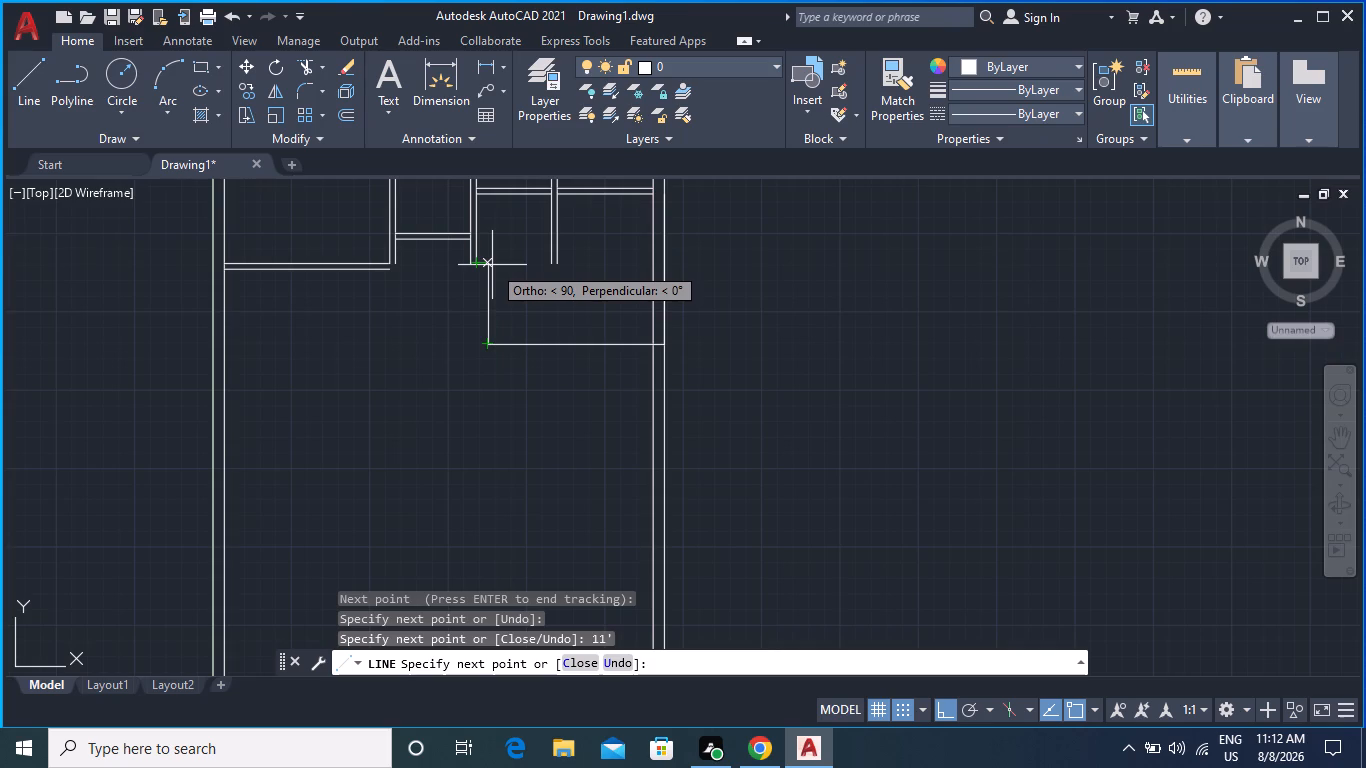
click(492, 265)
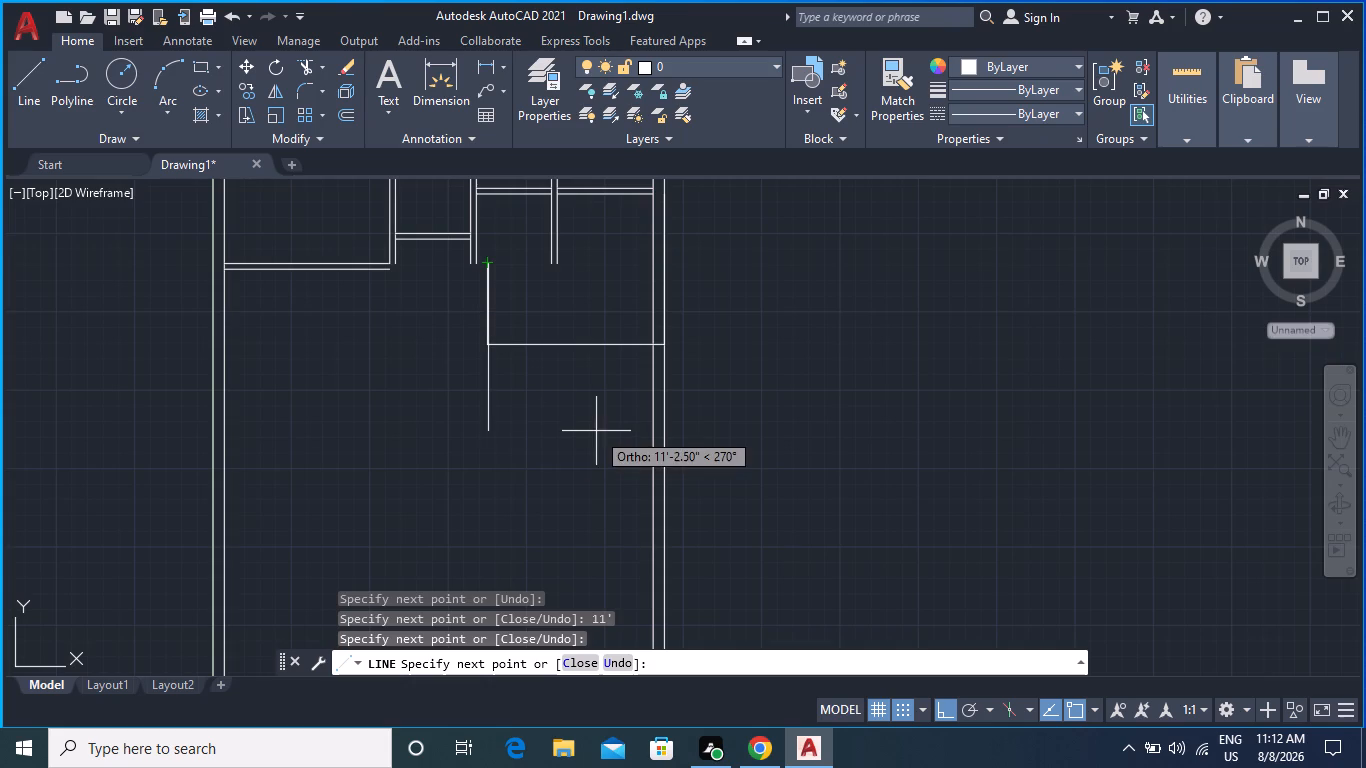
key(Escape)
Measure the clear width between the first and second vertical partitions along the top wall's inner face.
middle_drag(491, 231, 495, 255)
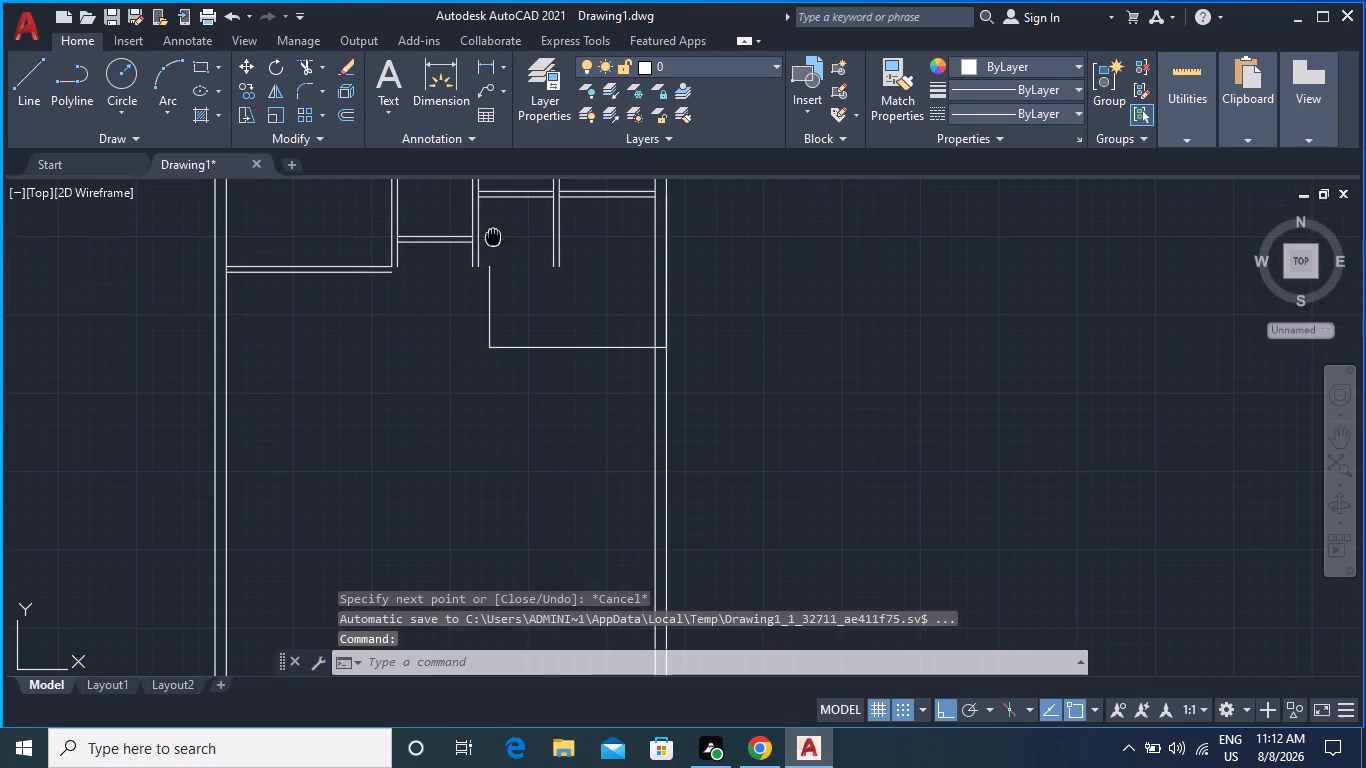
middle_drag(495, 255, 495, 385)
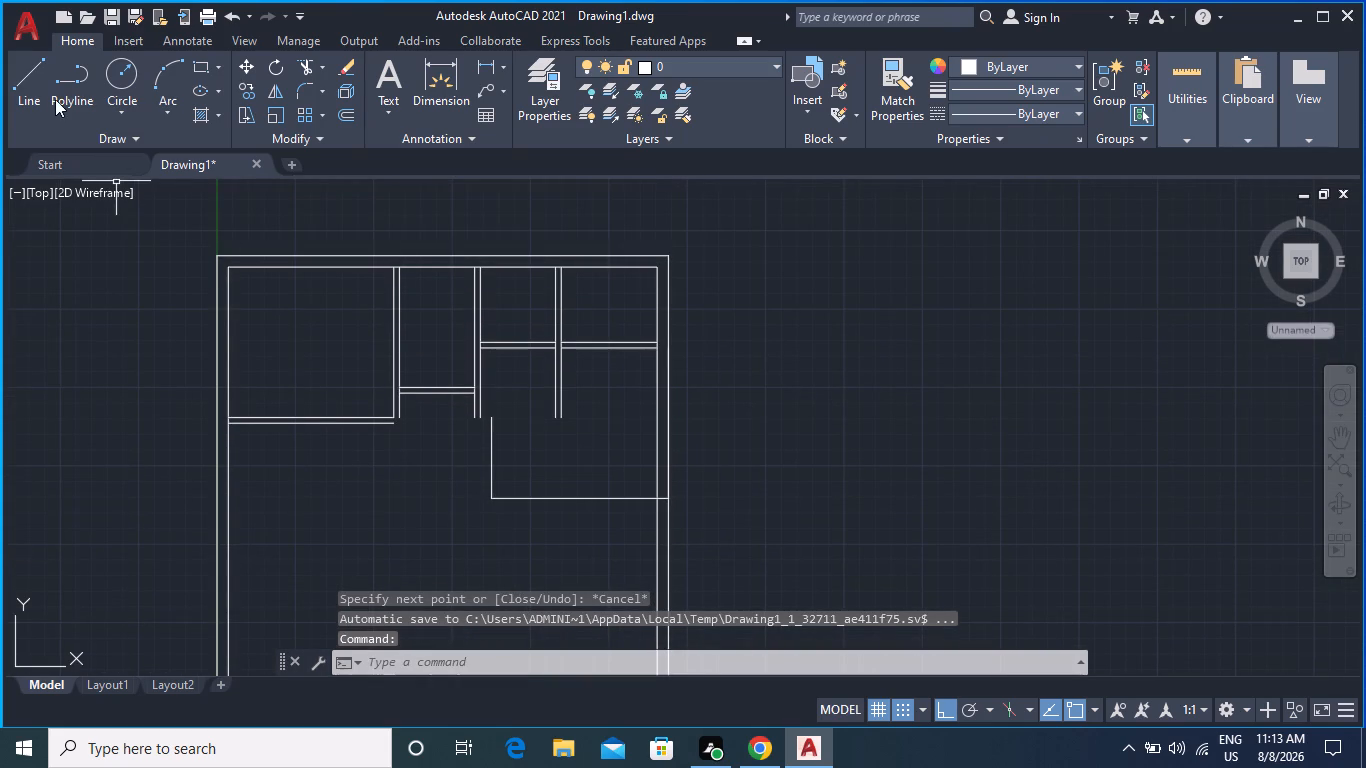
click(432, 72)
scroll(418, 277, up, 2)
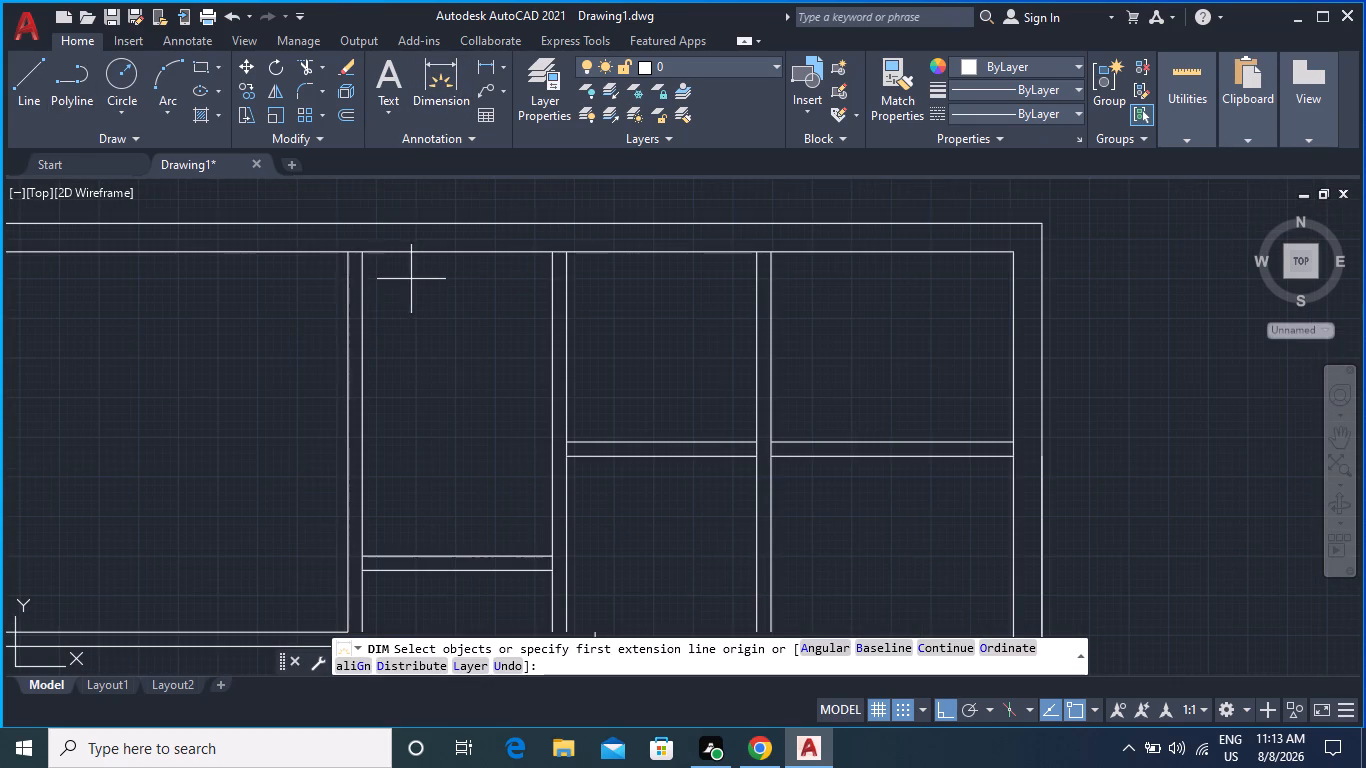
click(360, 252)
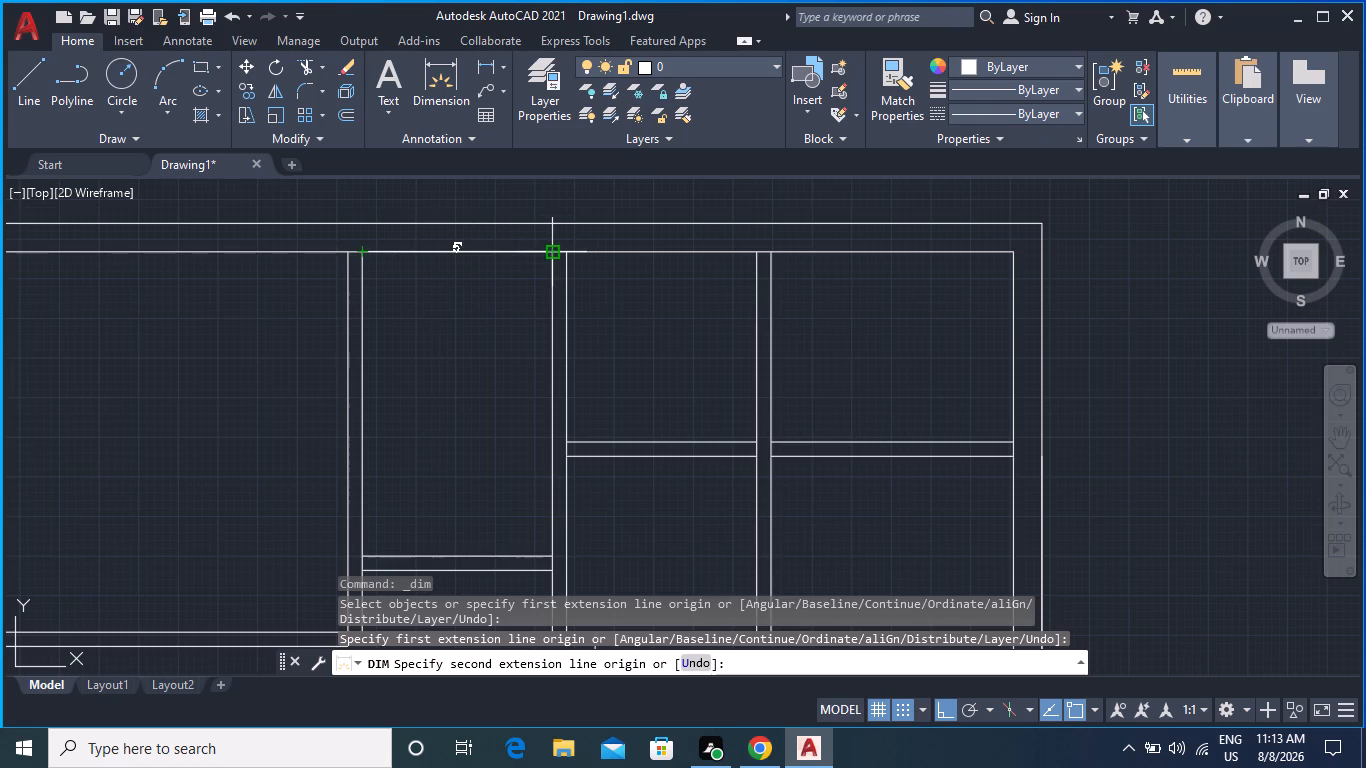
key(Escape)
scroll(554, 446, down, 1)
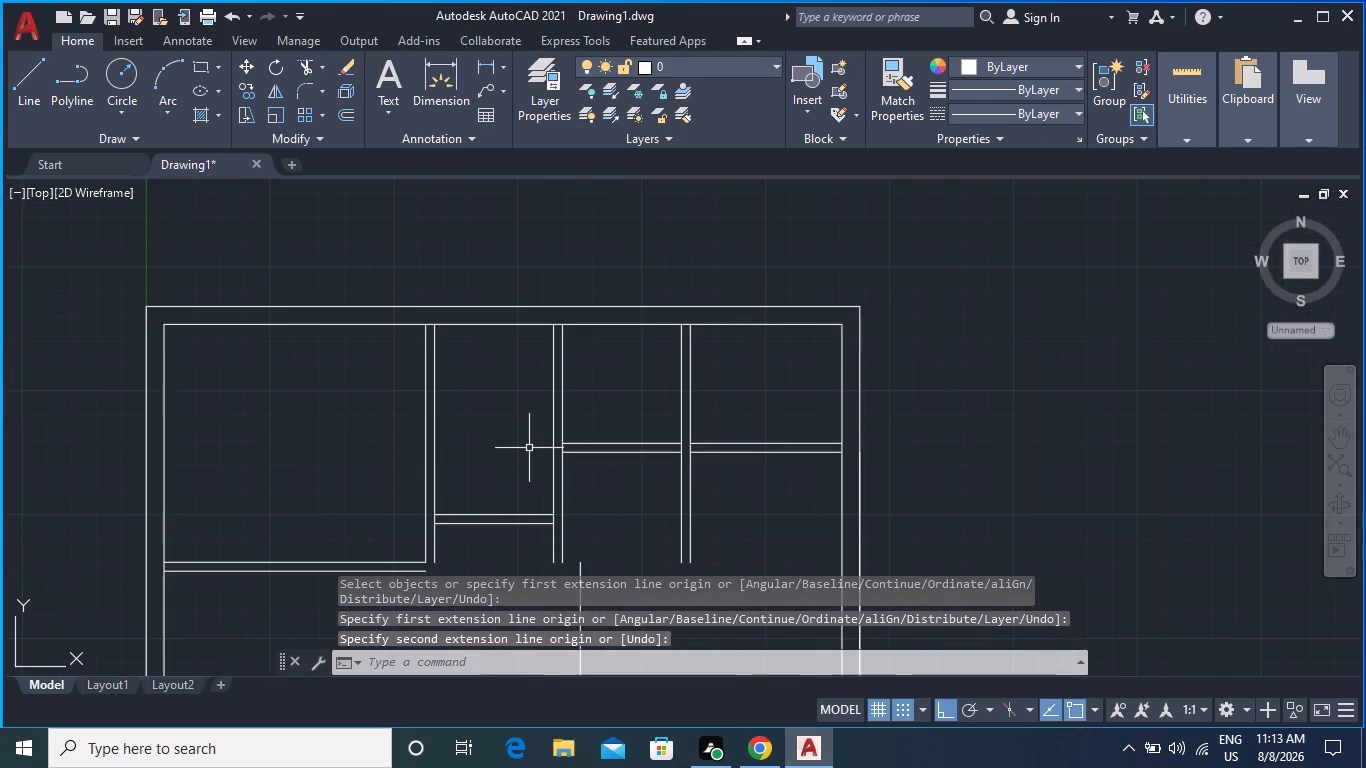
Measure the gap between the second vertical partition's lower end and the top of the new vertical line.
middle_drag(527, 449, 489, 319)
scroll(527, 449, down, 1)
scroll(487, 369, up, 3)
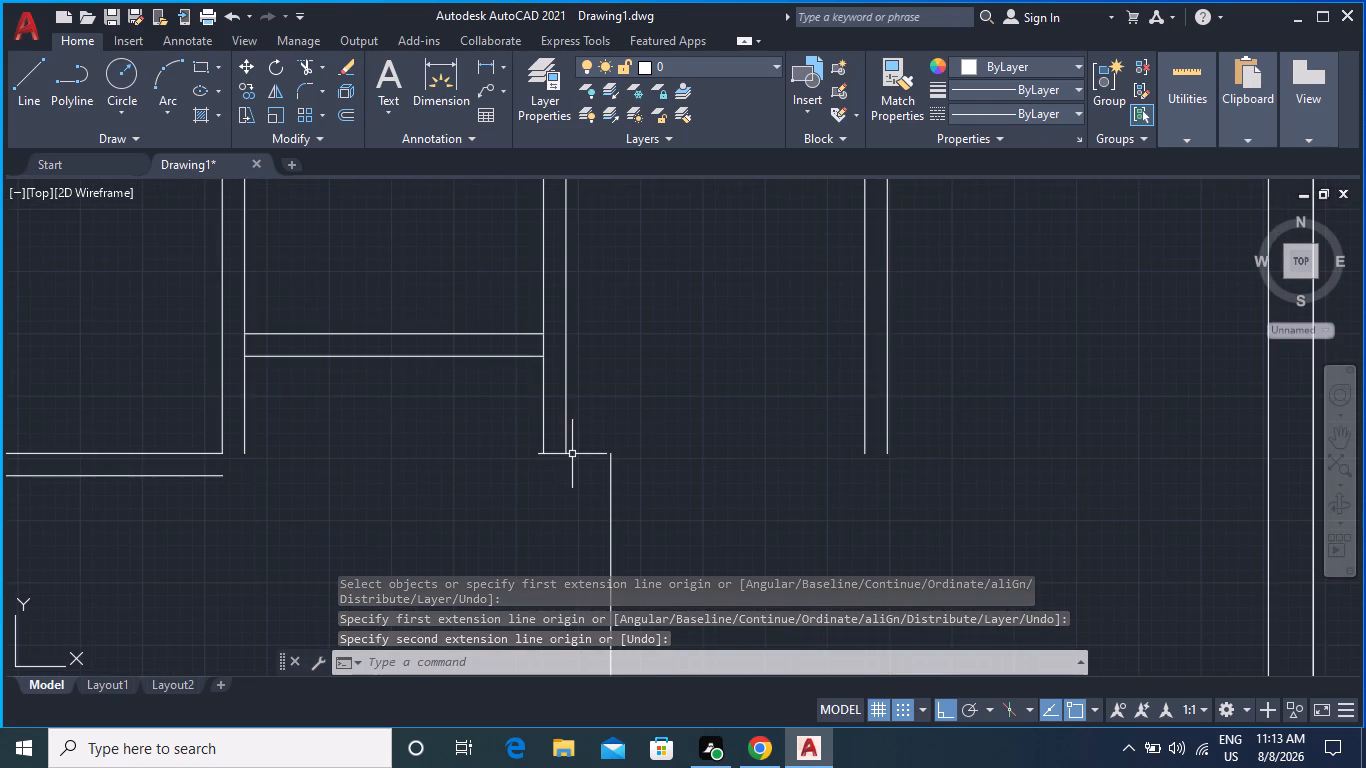
click(431, 84)
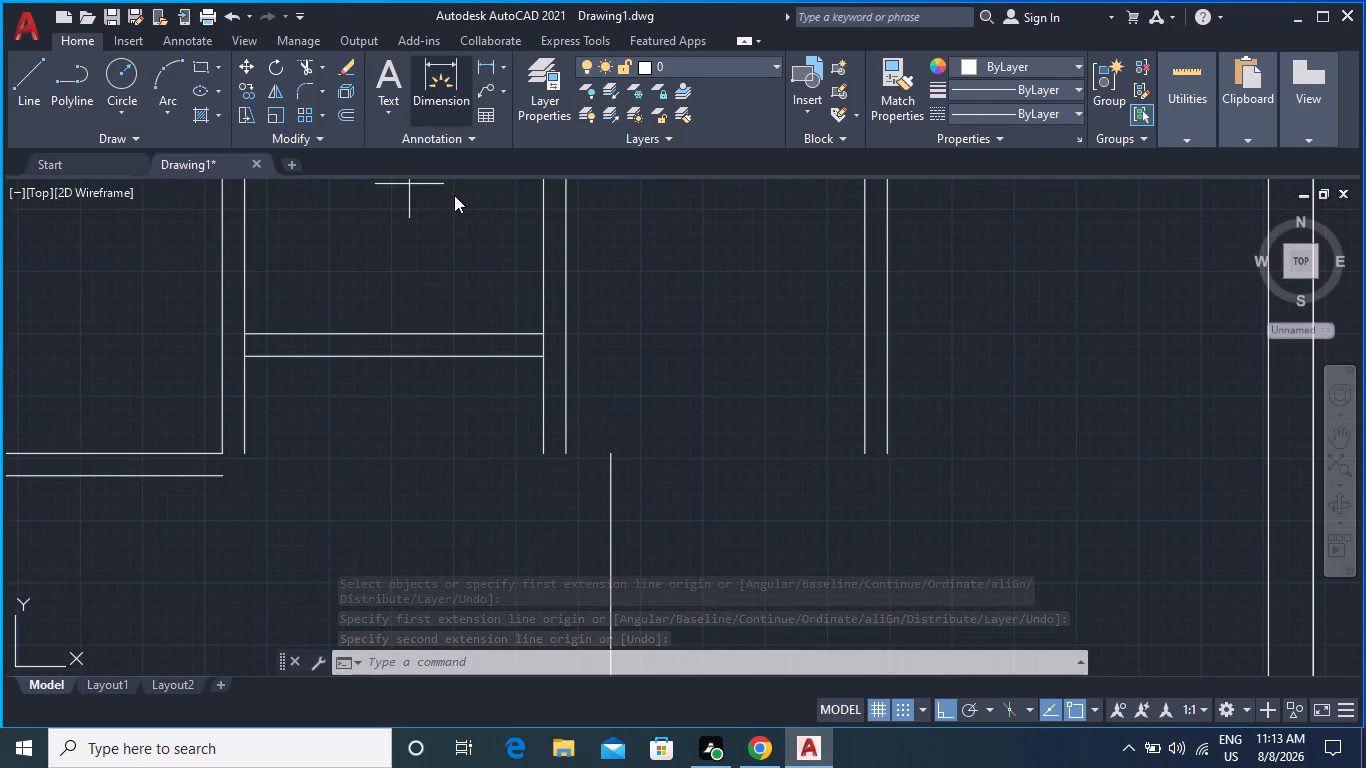
click(564, 453)
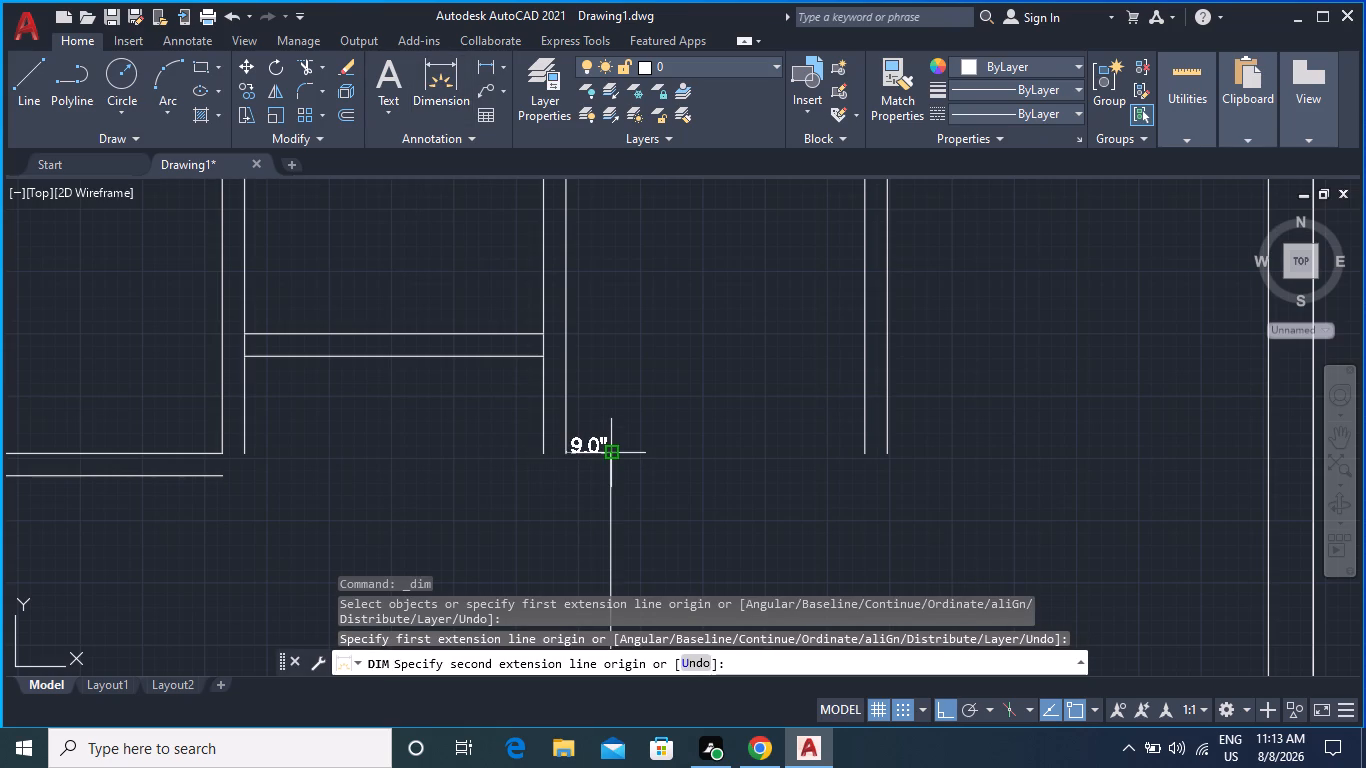
key(Escape)
scroll(667, 505, down, 1)
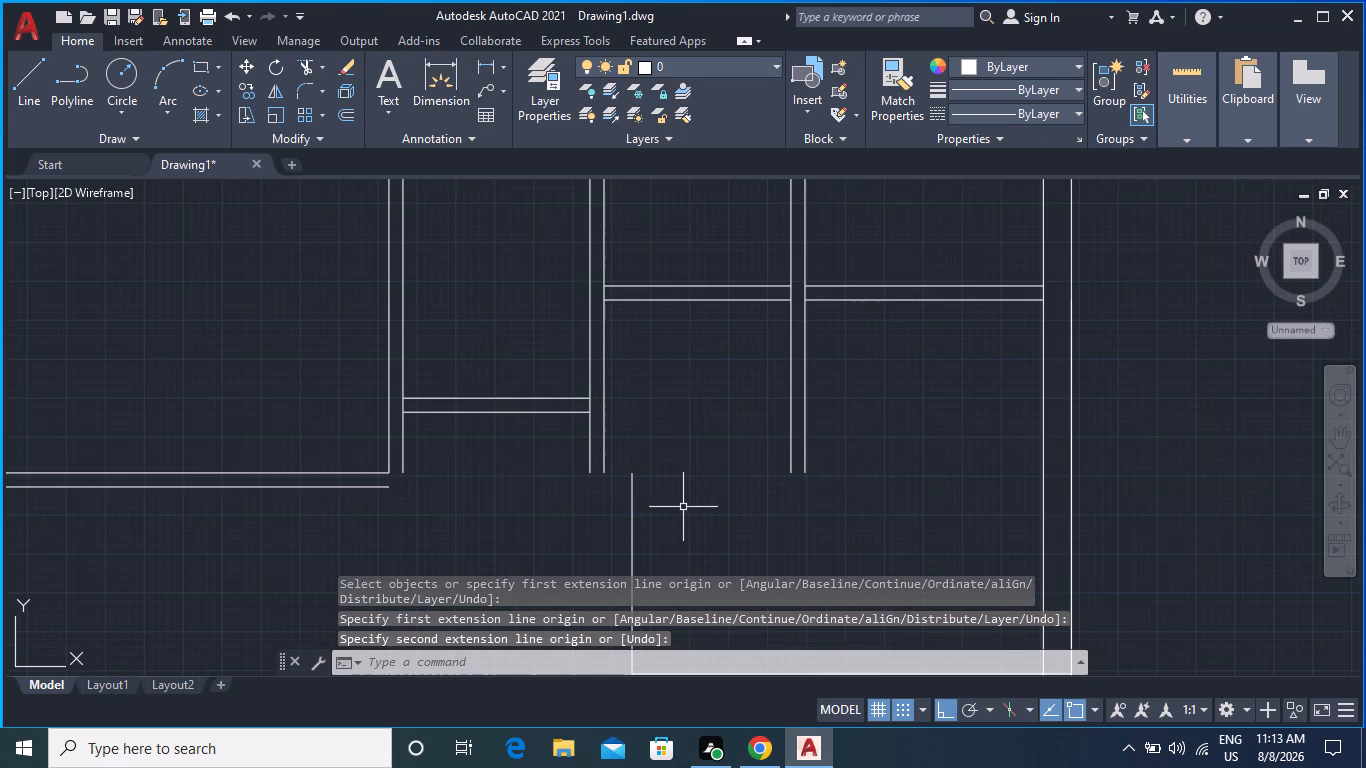
Offset the new 11' horizontal line 9" downward to form a thicker wall.
middle_drag(683, 507, 620, 360)
scroll(620, 380, down, 1)
middle_drag(628, 424, 620, 395)
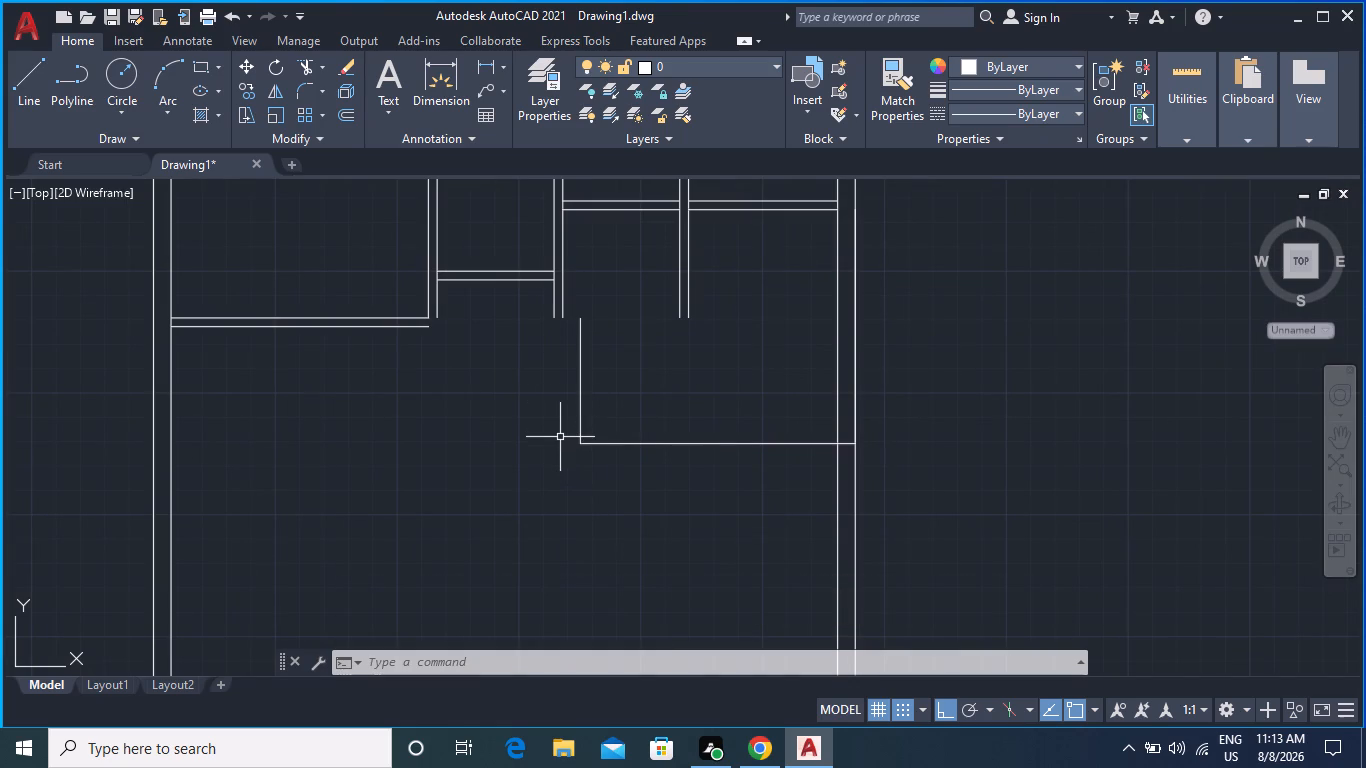
click(30, 95)
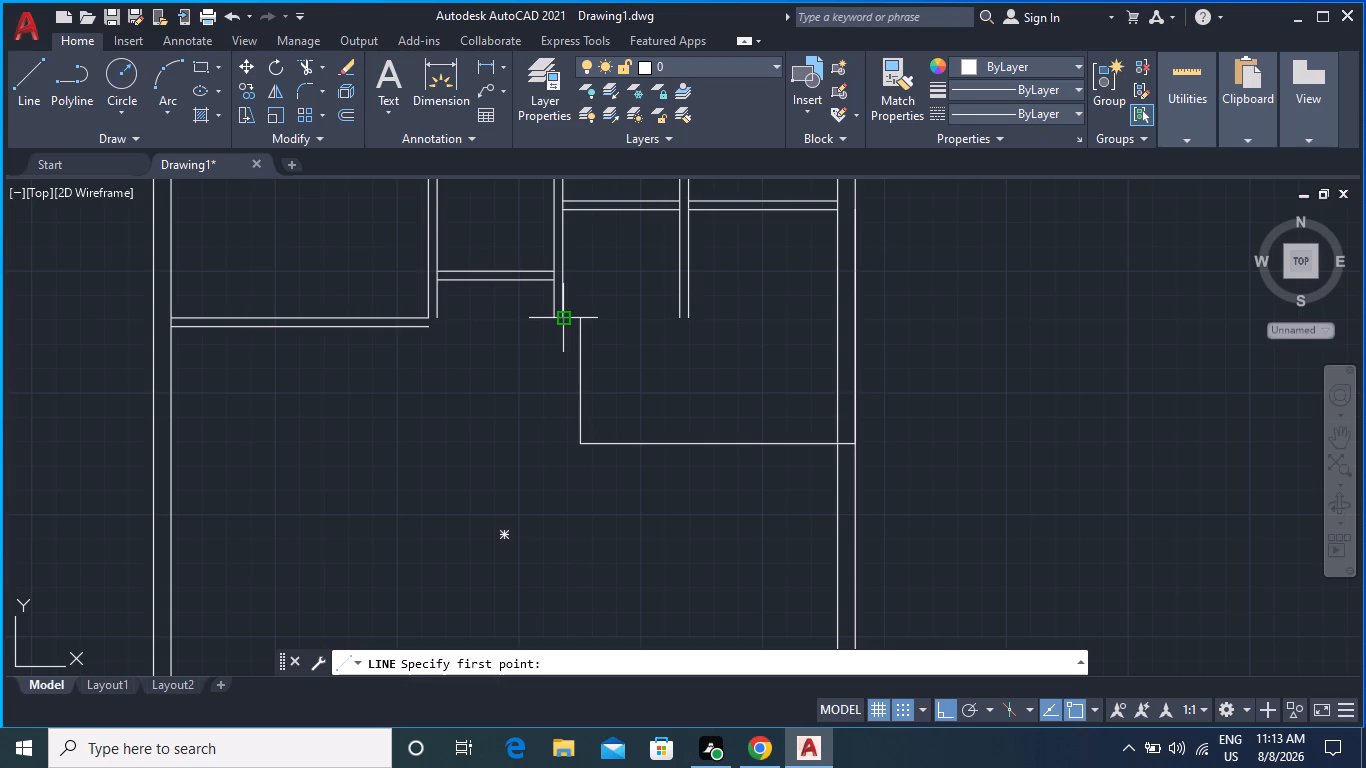
key(Escape)
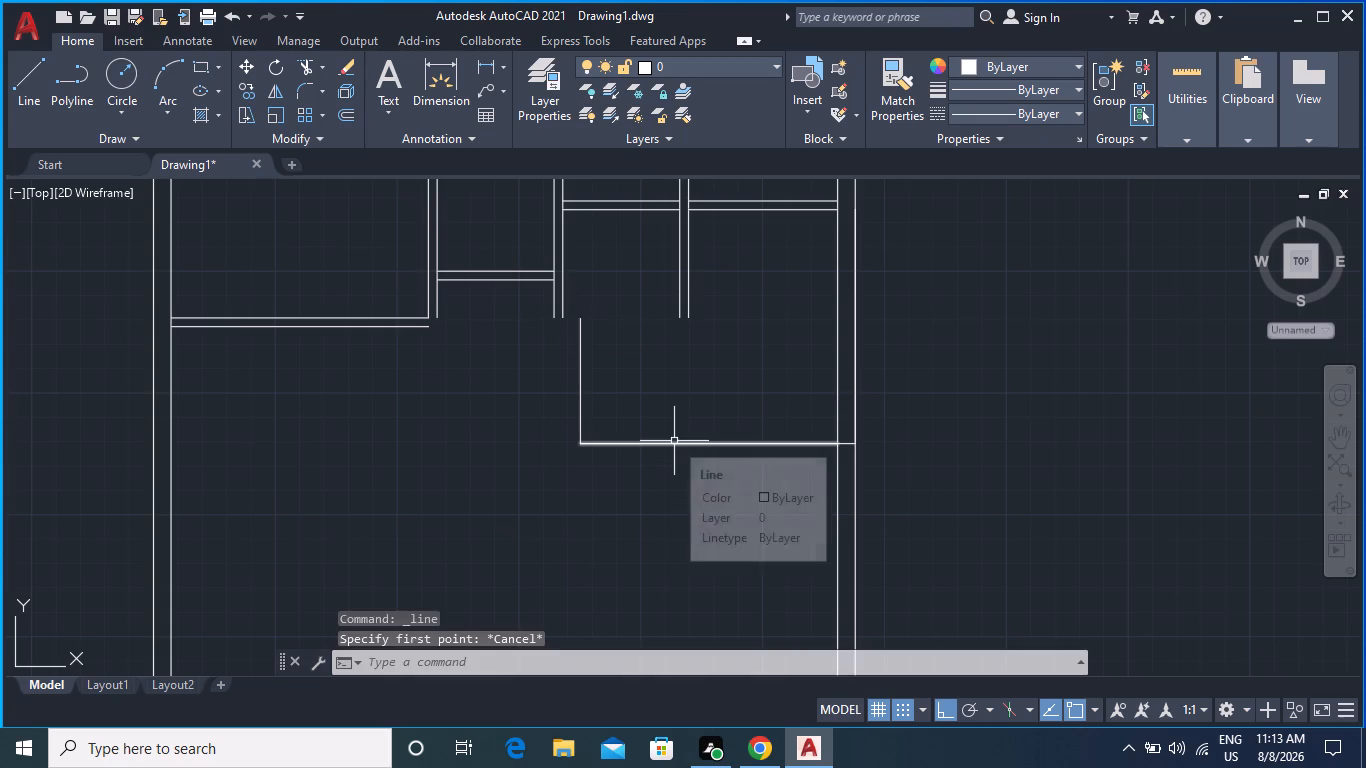
key(o)
key(Return)
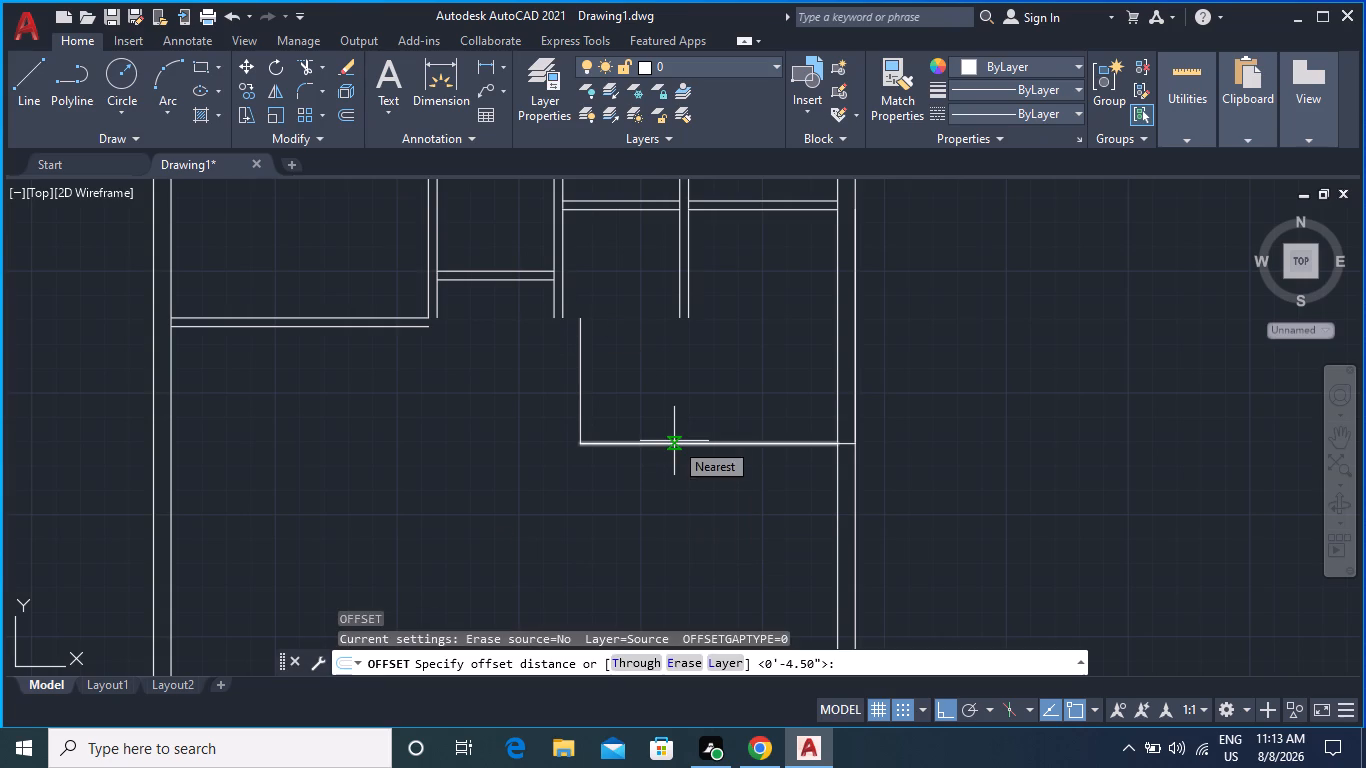
click(680, 443)
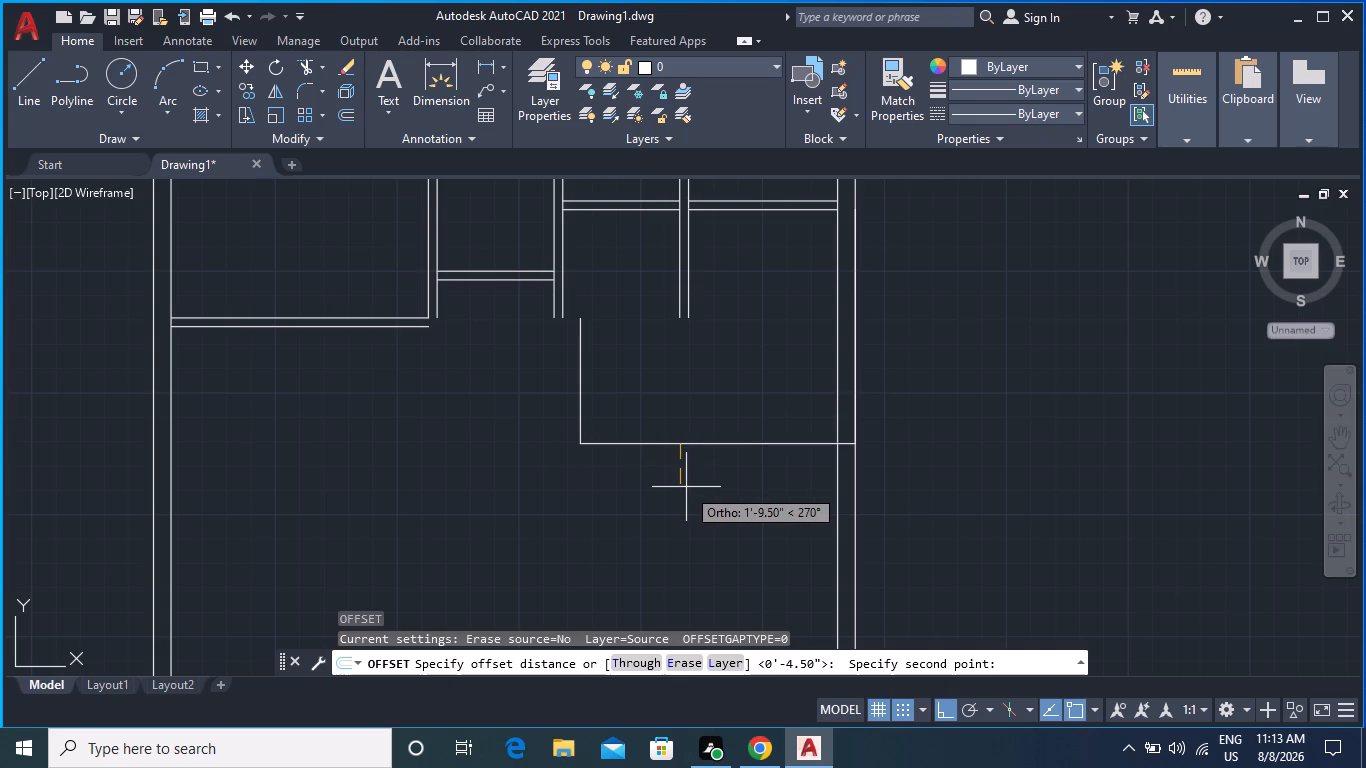
text(9")
key(Return)
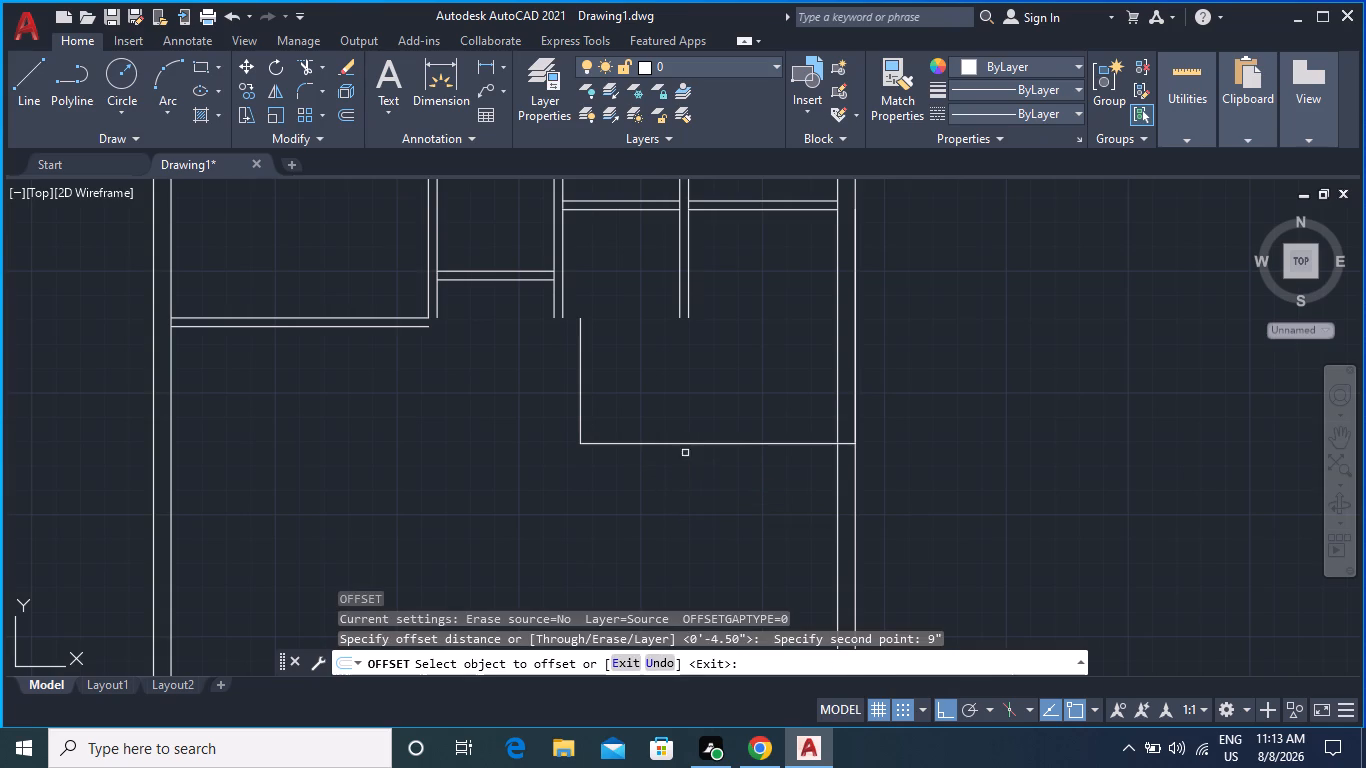
click(689, 443)
click(682, 483)
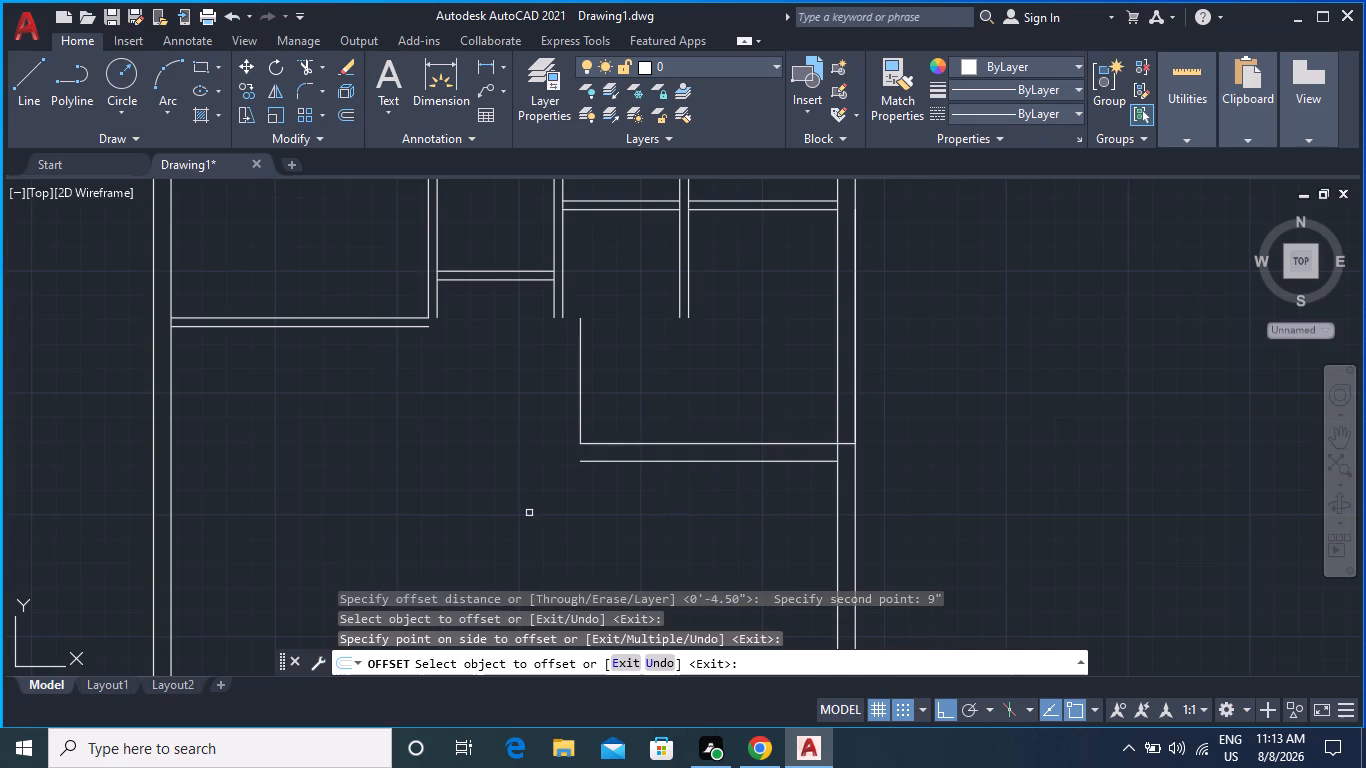
key(Escape)
key(Escape)
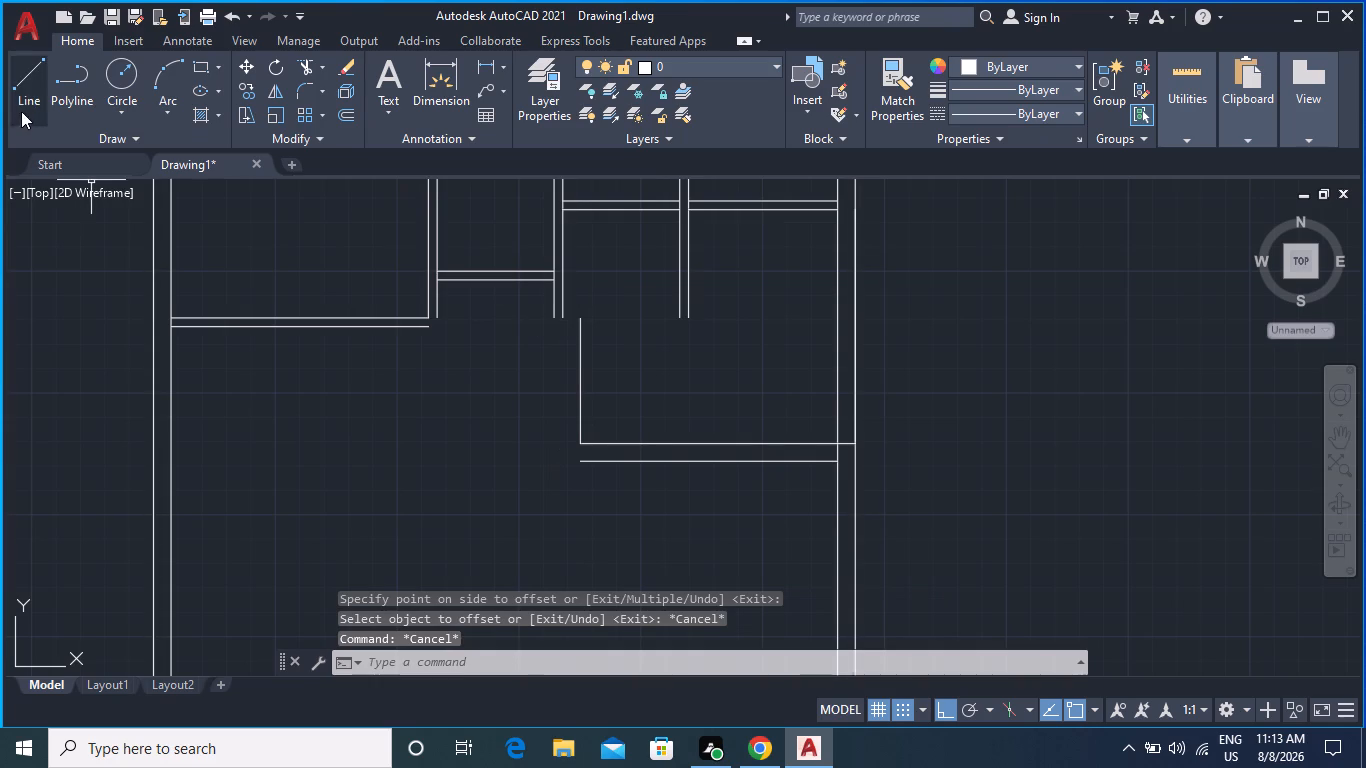
Draw a line from the second vertical partition's right face down to the 11' line's level and across to its left end.
click(18, 98)
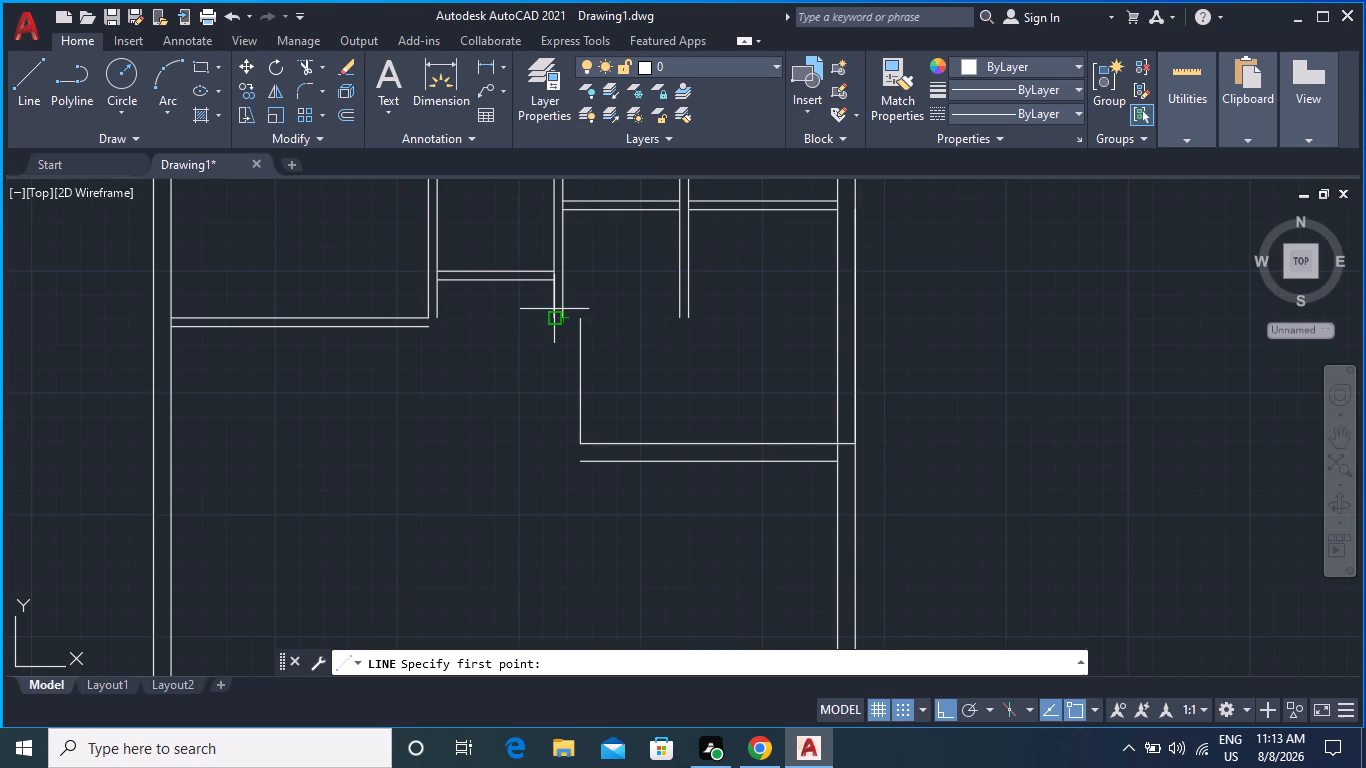
scroll(566, 198, up, 1)
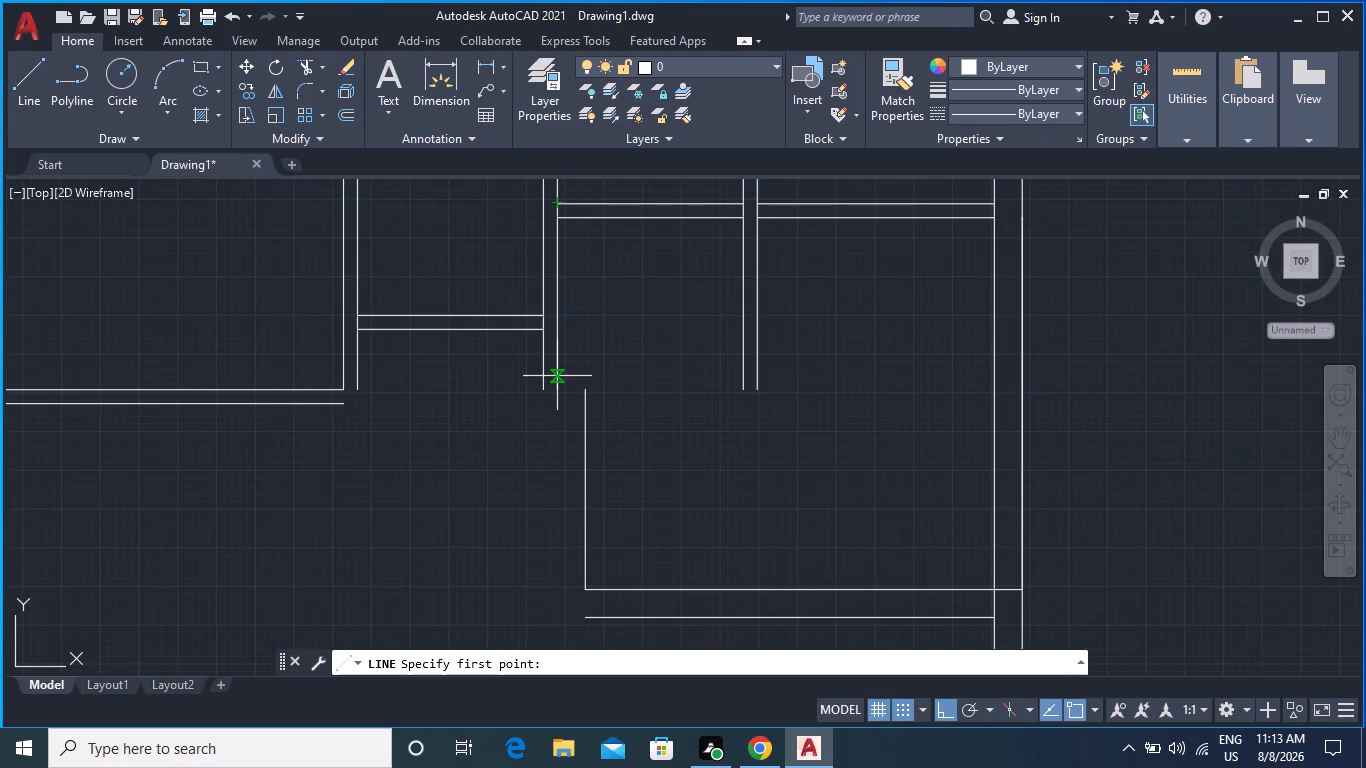
click(558, 386)
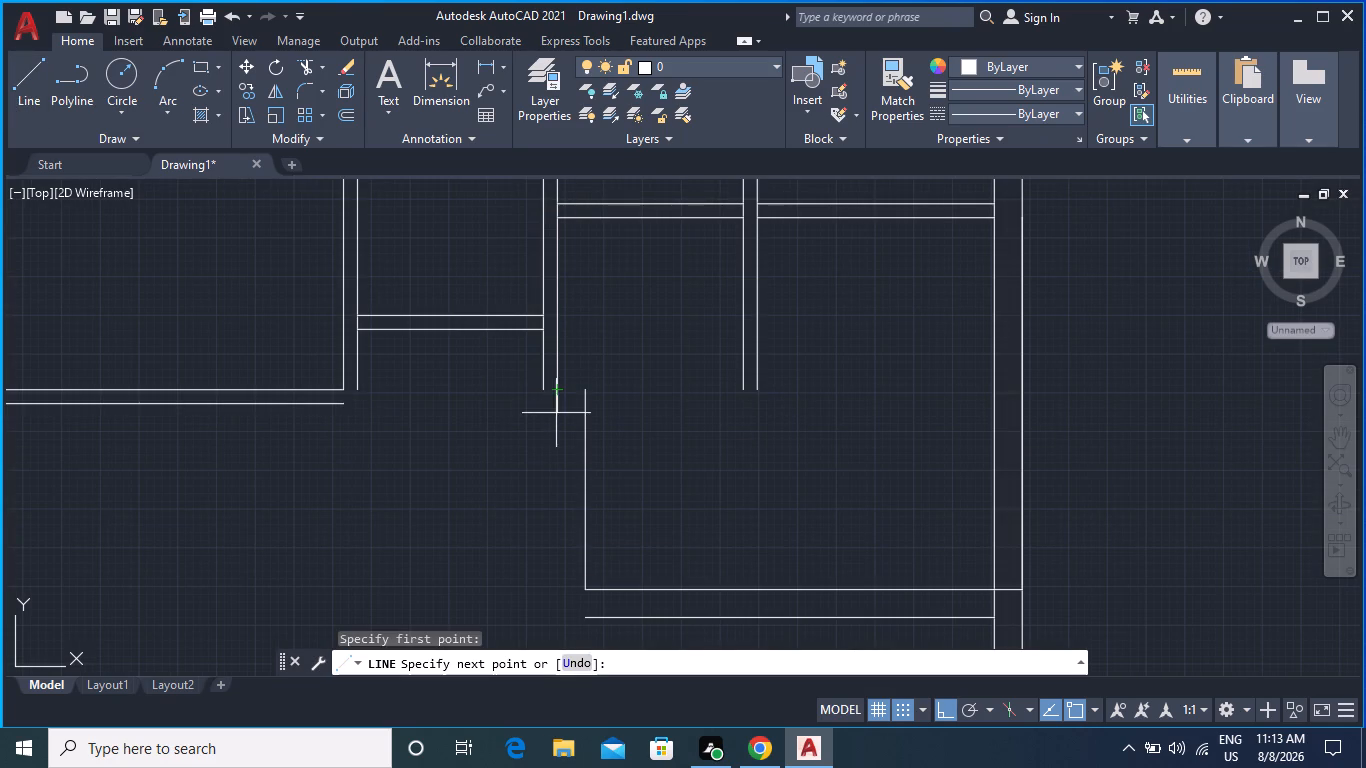
click(559, 591)
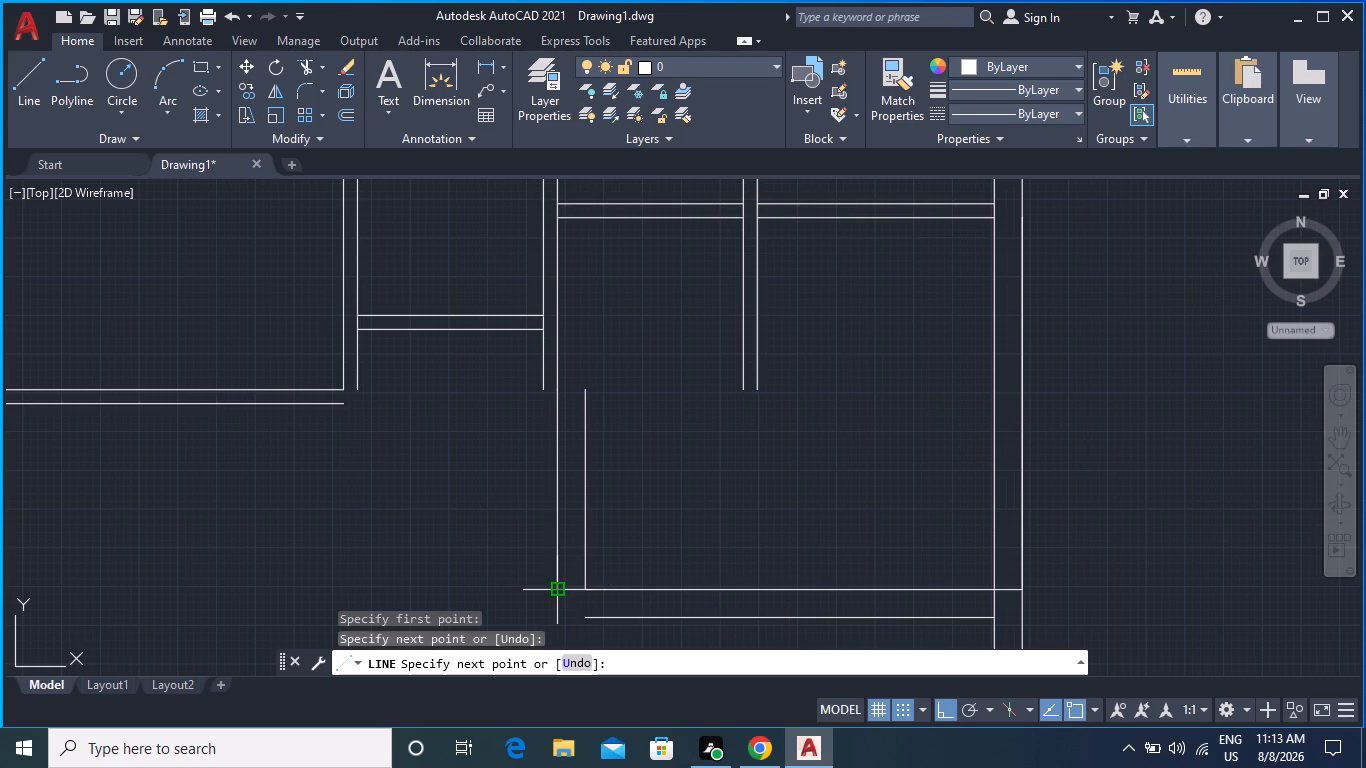
click(580, 591)
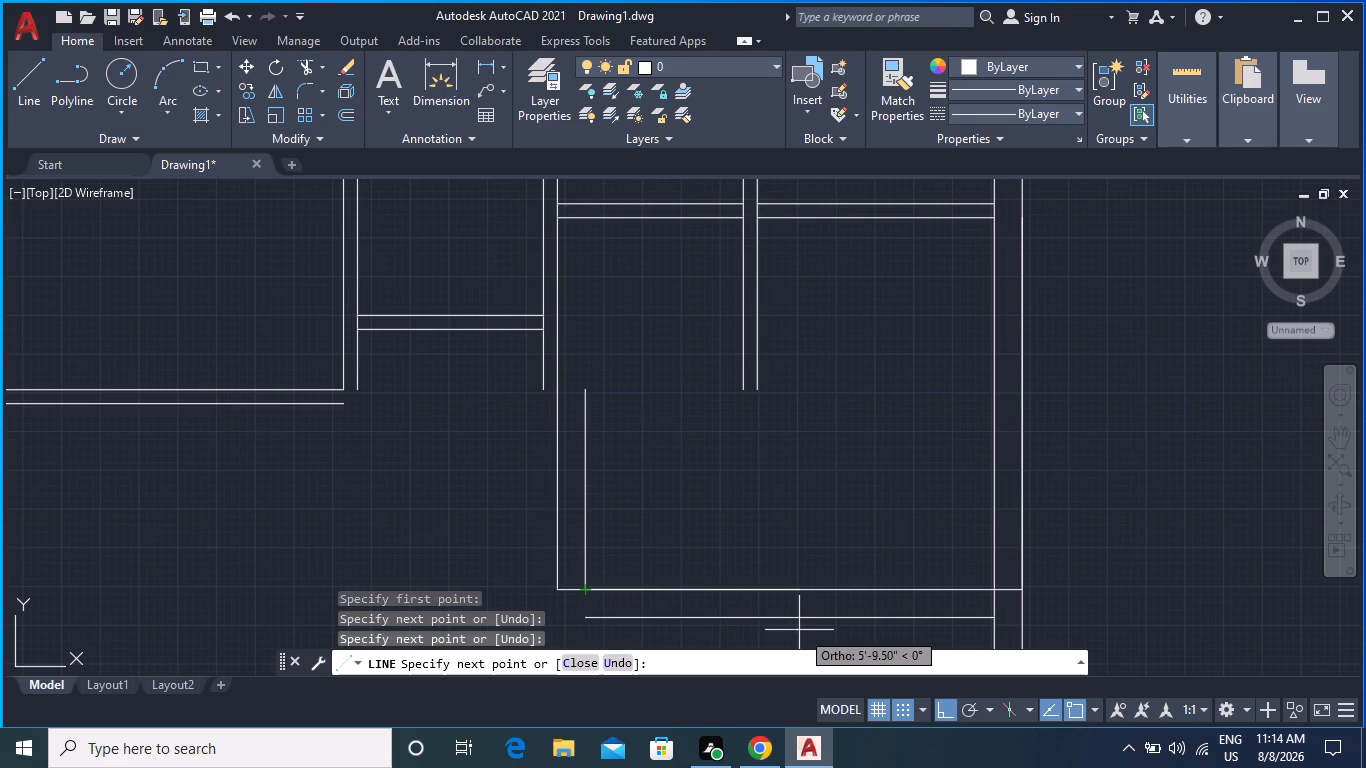
key(Escape)
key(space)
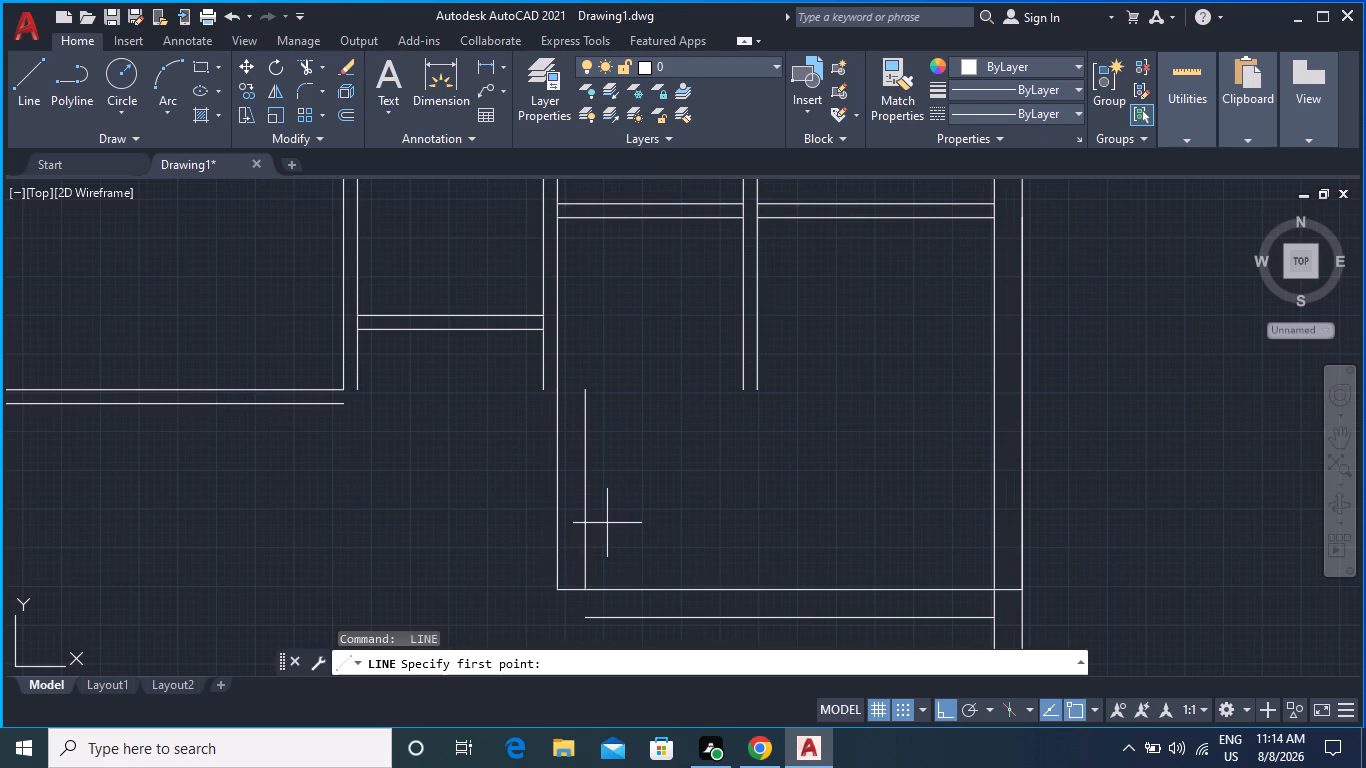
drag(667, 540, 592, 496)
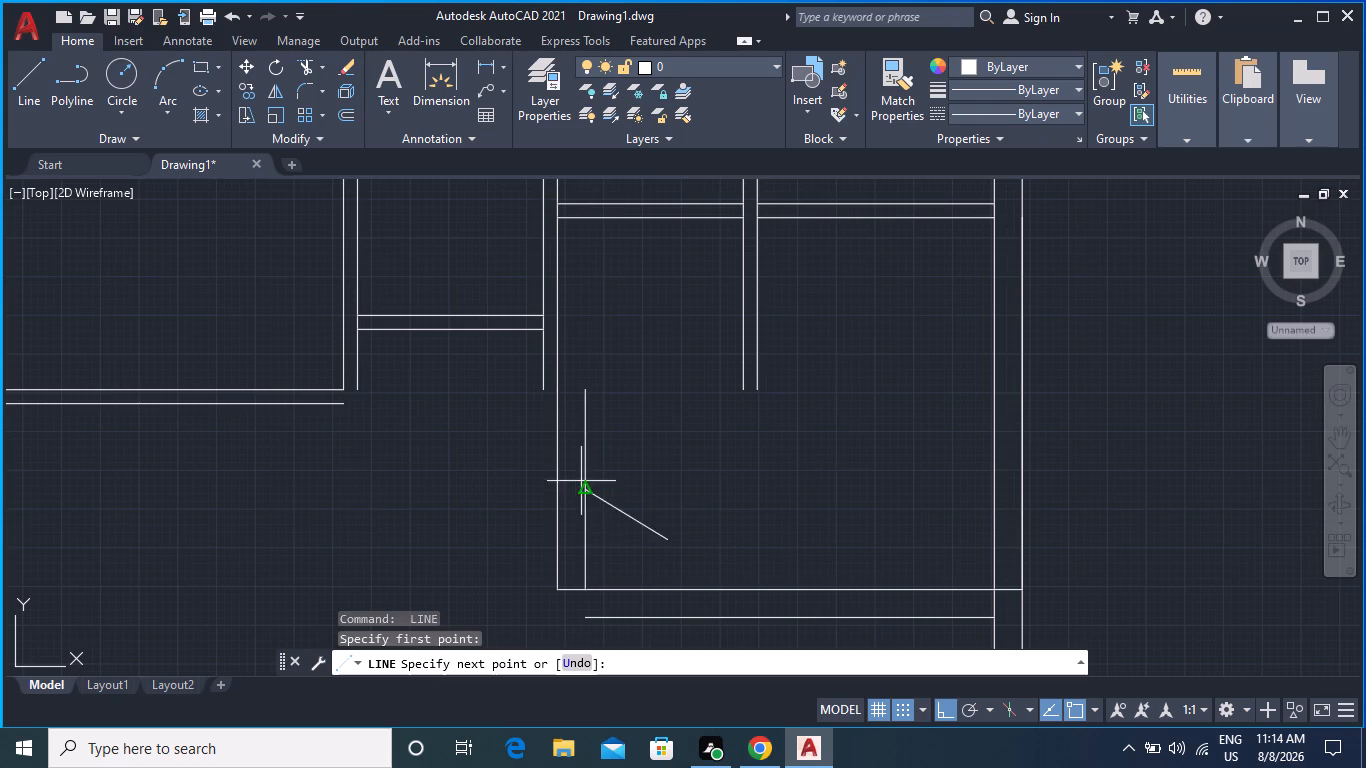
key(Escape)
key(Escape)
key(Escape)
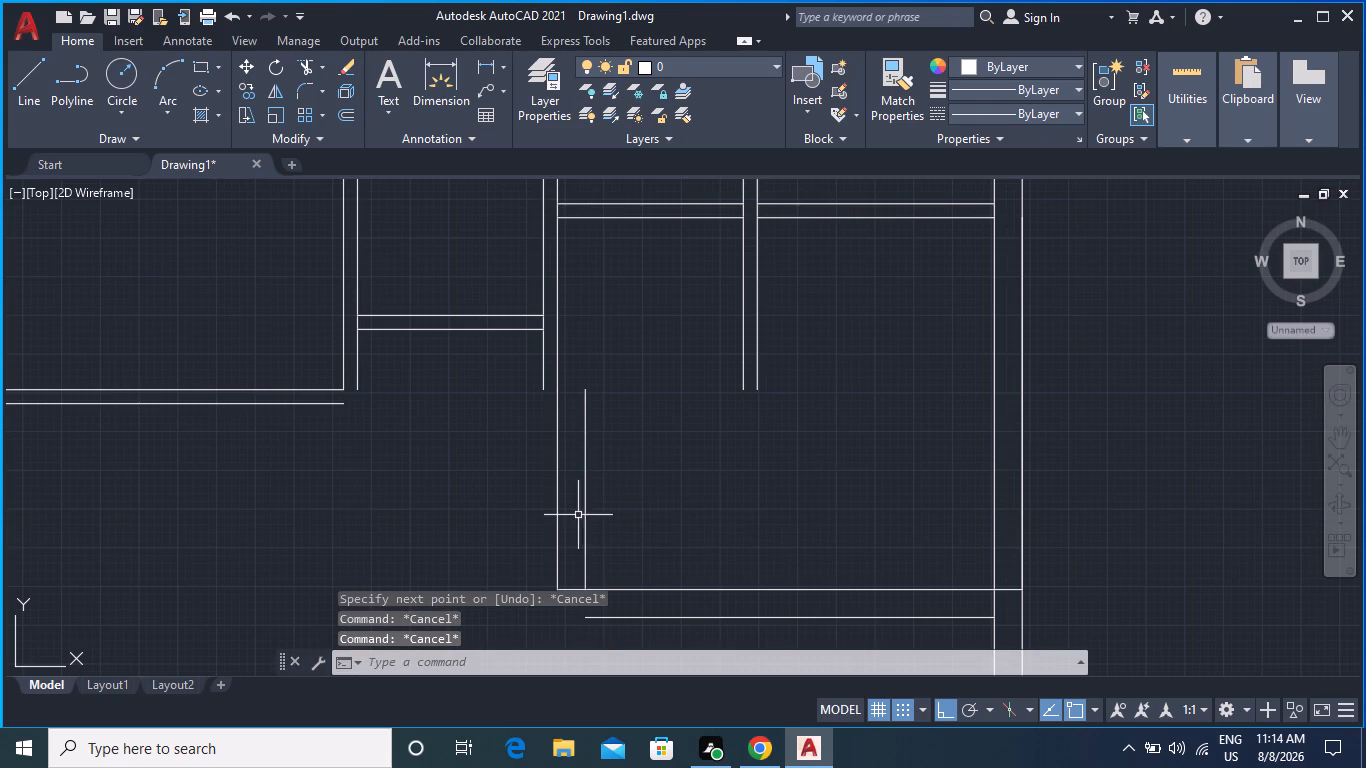
Delete the leftover vertical line rising from the 11' line's original left end.
click(585, 520)
key(Delete)
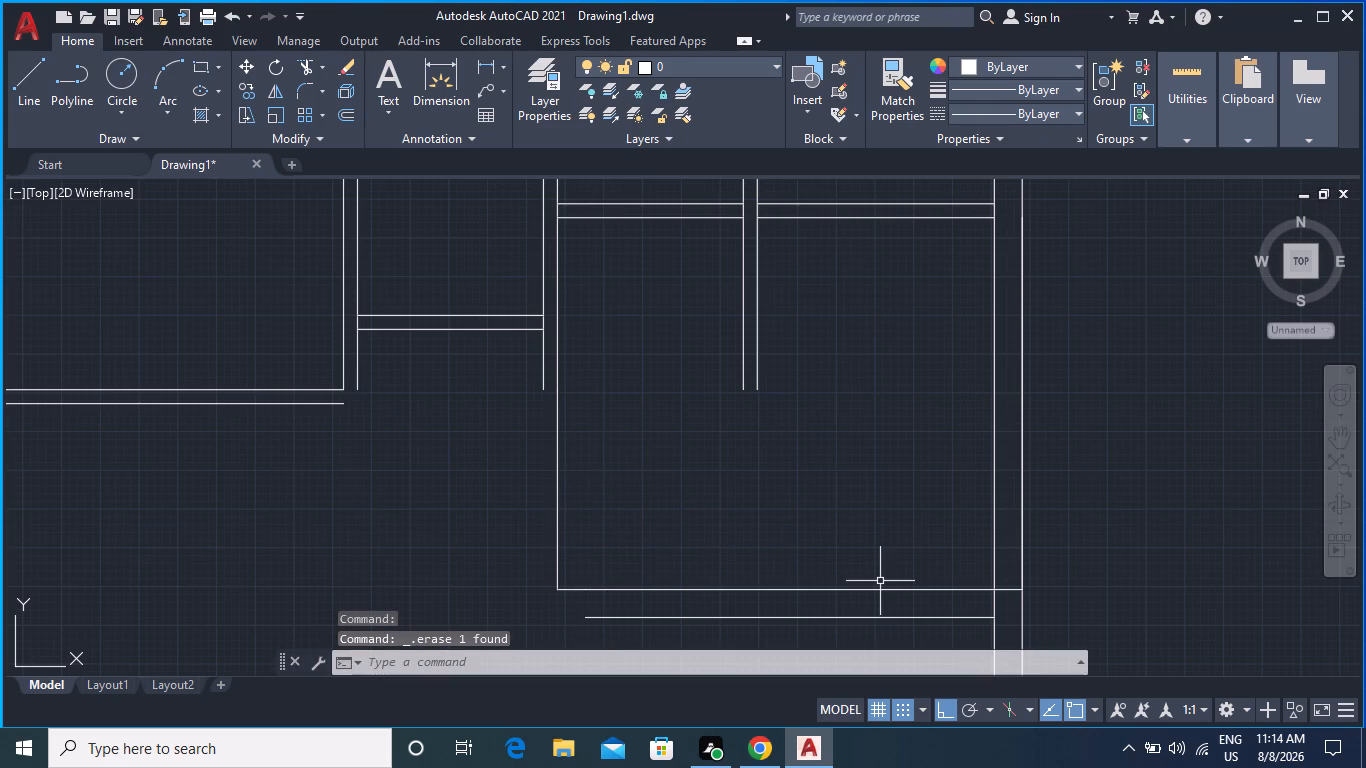
Draw a line from the second vertical partition's left face down to the offset line's level and across to its left end.
click(16, 77)
click(541, 384)
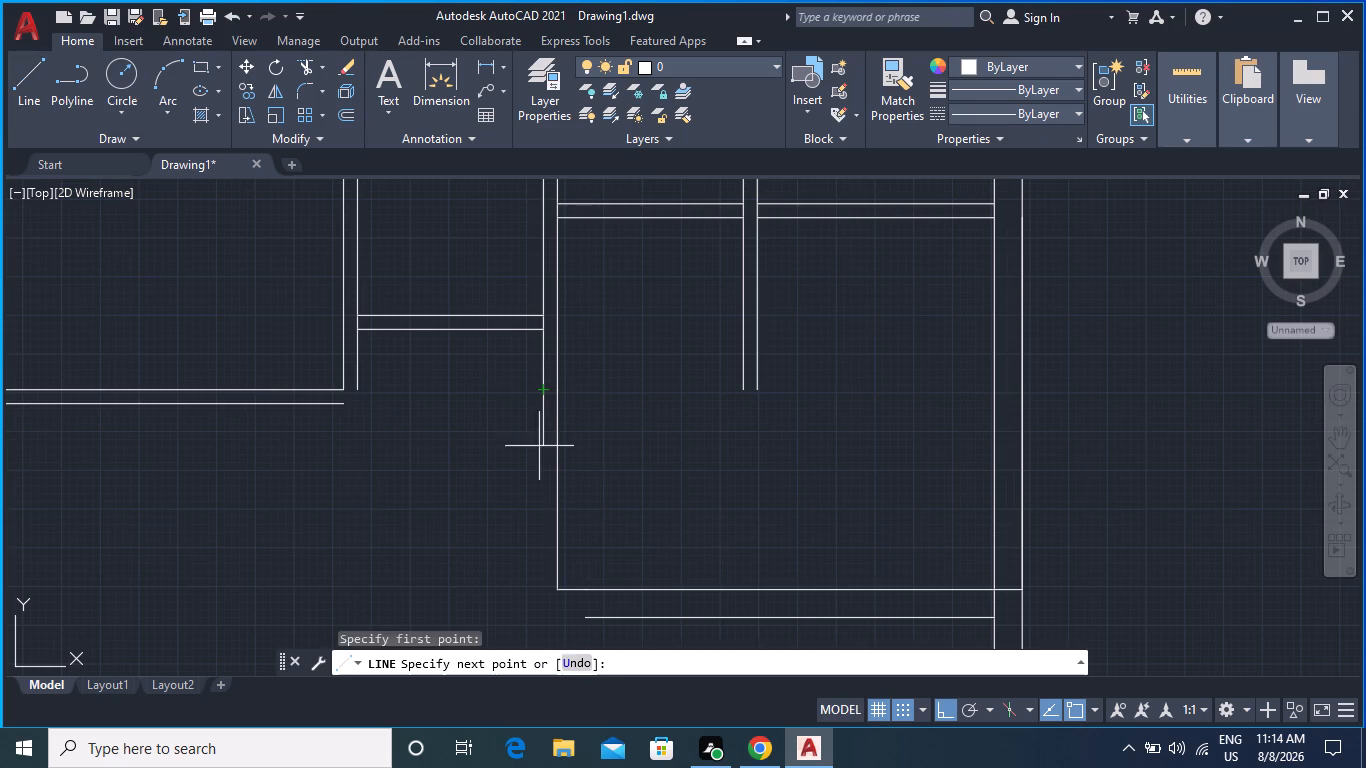
click(543, 619)
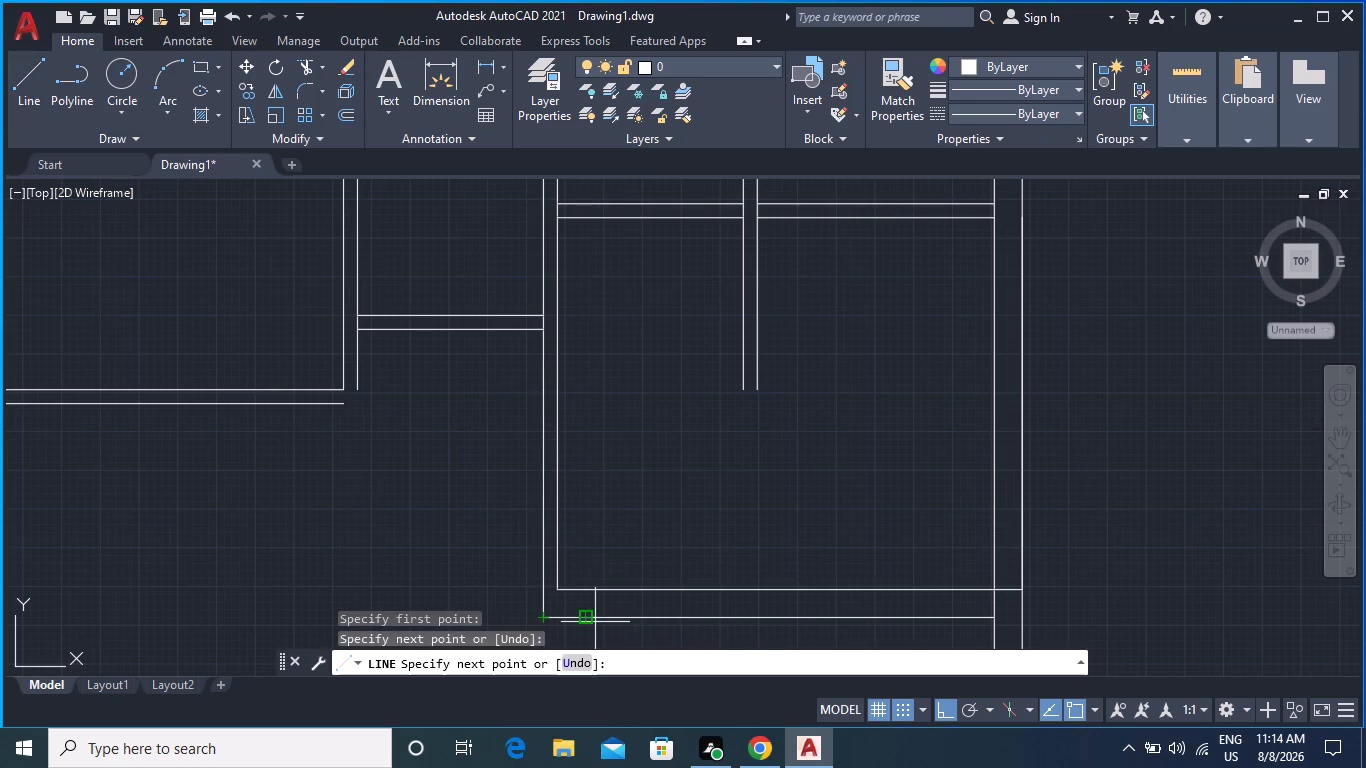
click(583, 620)
key(Escape)
key(Escape)
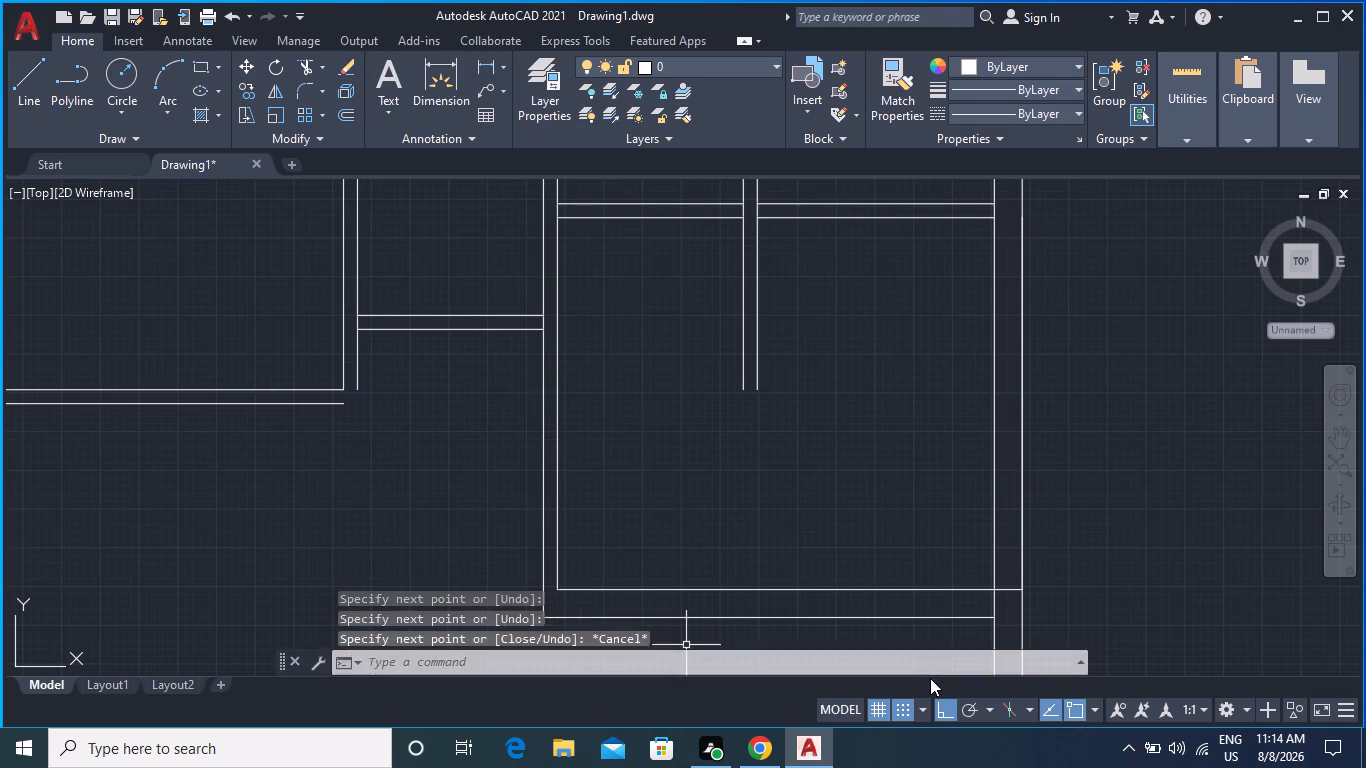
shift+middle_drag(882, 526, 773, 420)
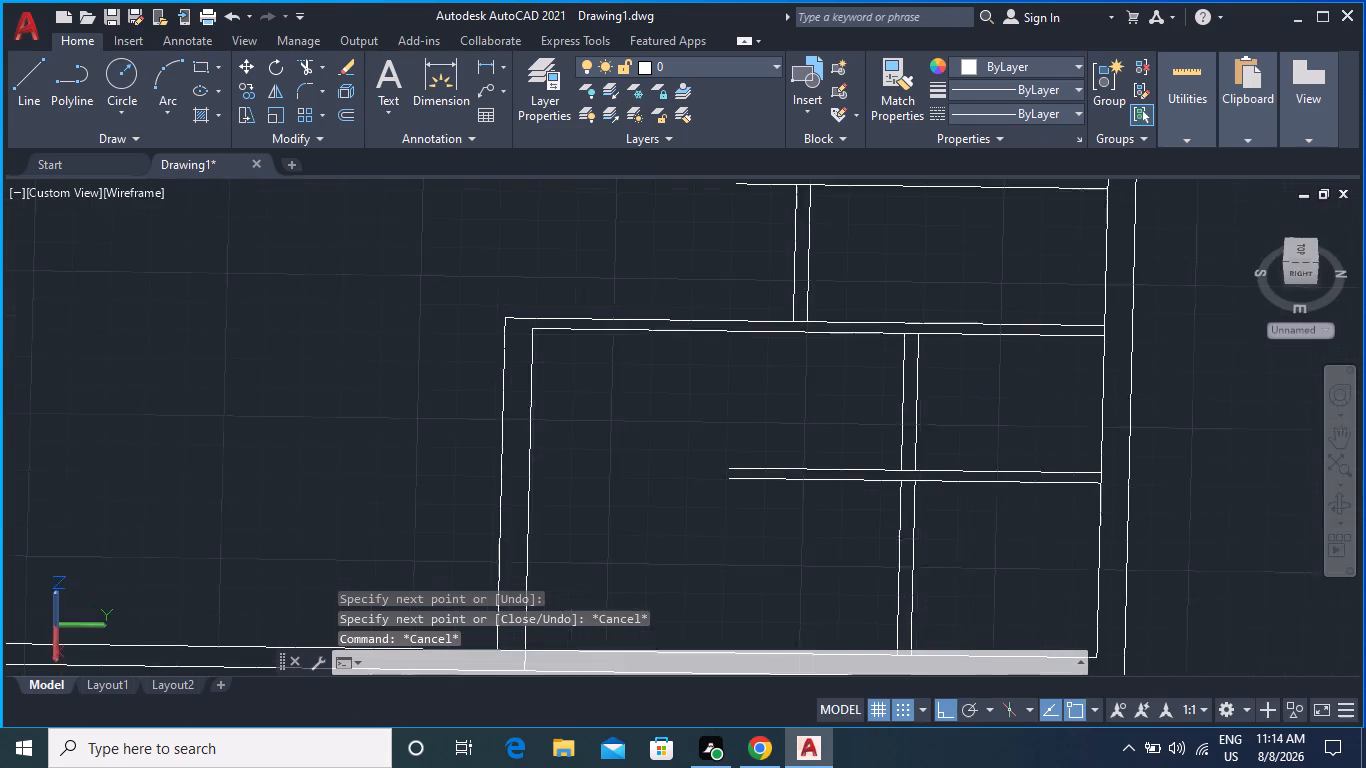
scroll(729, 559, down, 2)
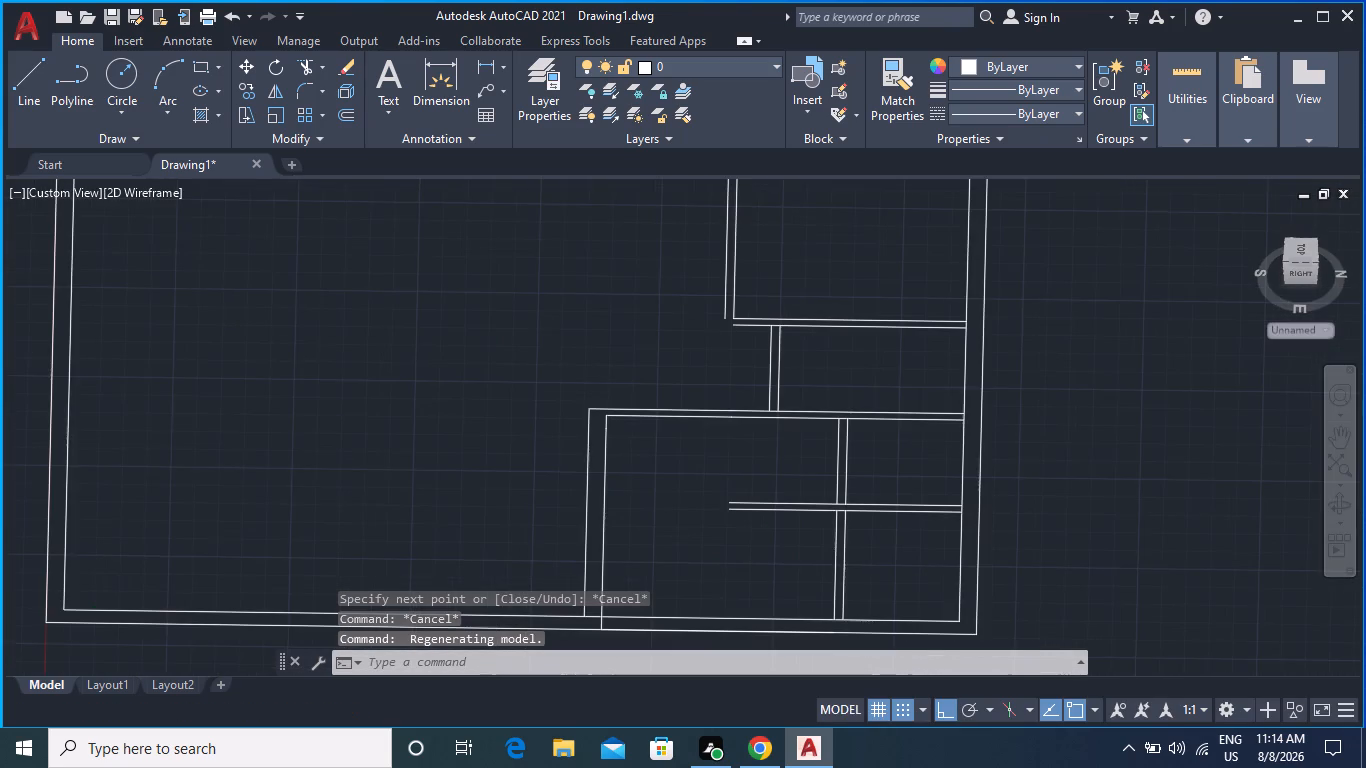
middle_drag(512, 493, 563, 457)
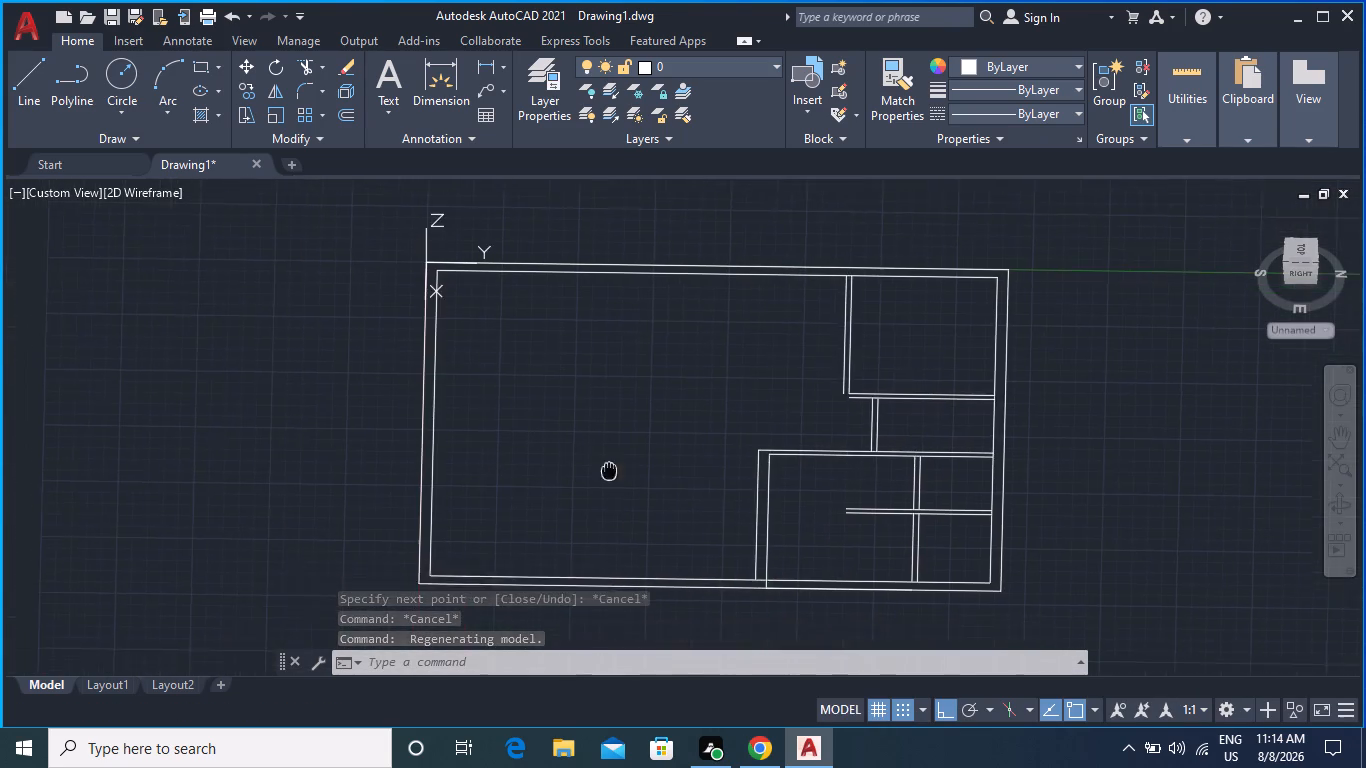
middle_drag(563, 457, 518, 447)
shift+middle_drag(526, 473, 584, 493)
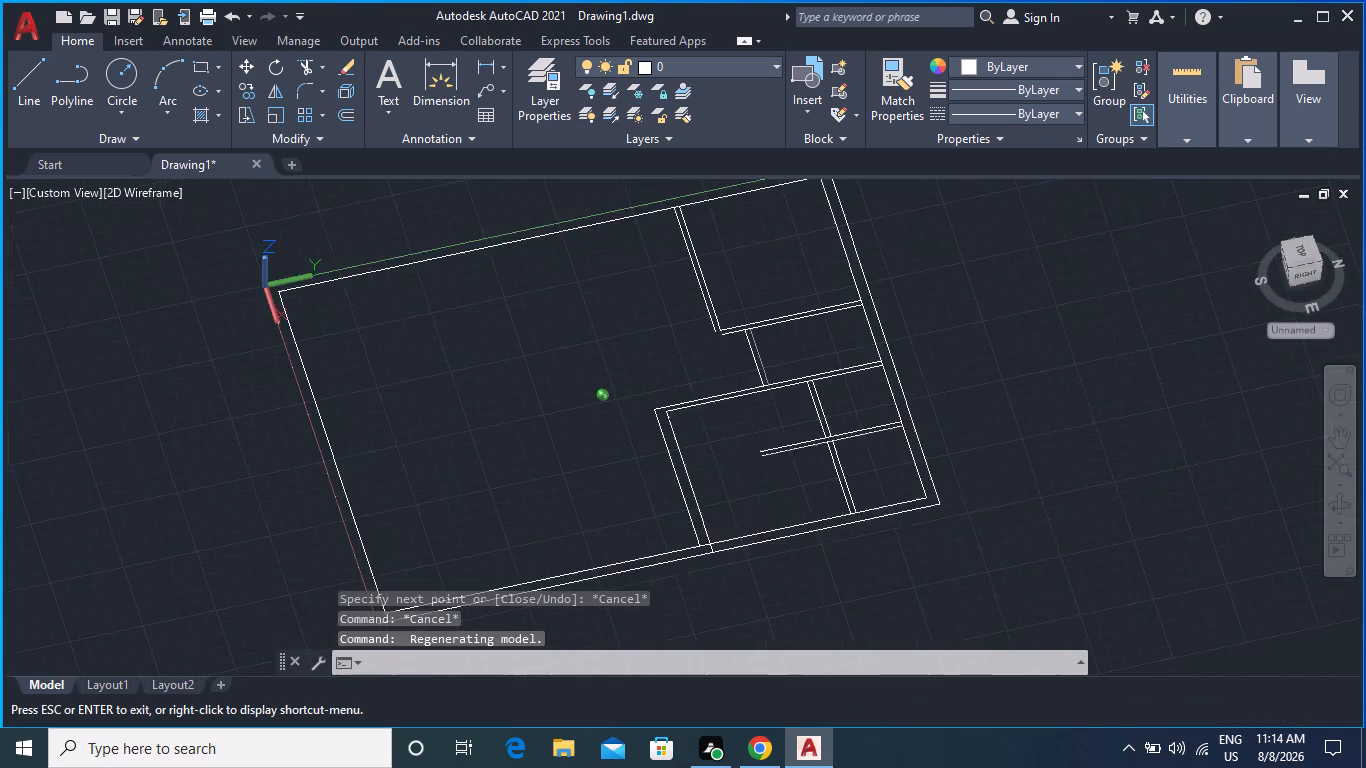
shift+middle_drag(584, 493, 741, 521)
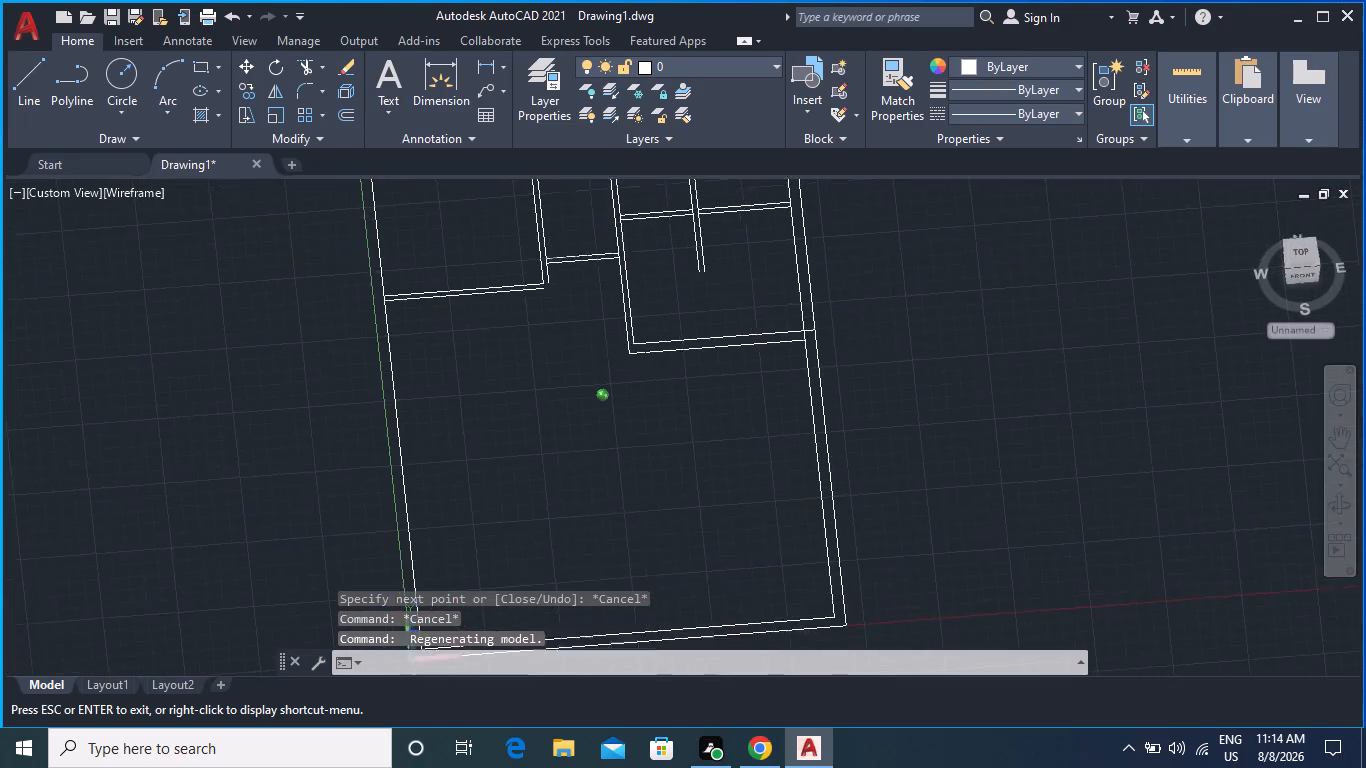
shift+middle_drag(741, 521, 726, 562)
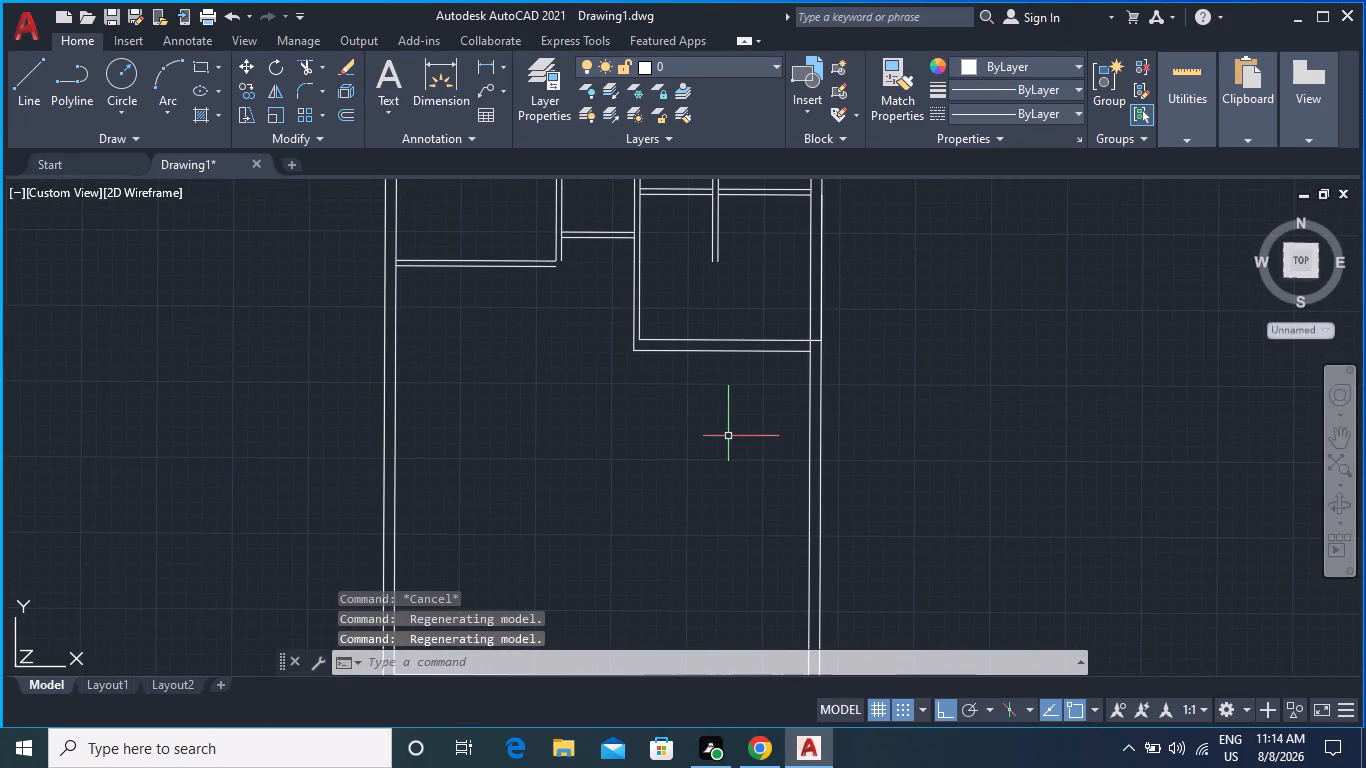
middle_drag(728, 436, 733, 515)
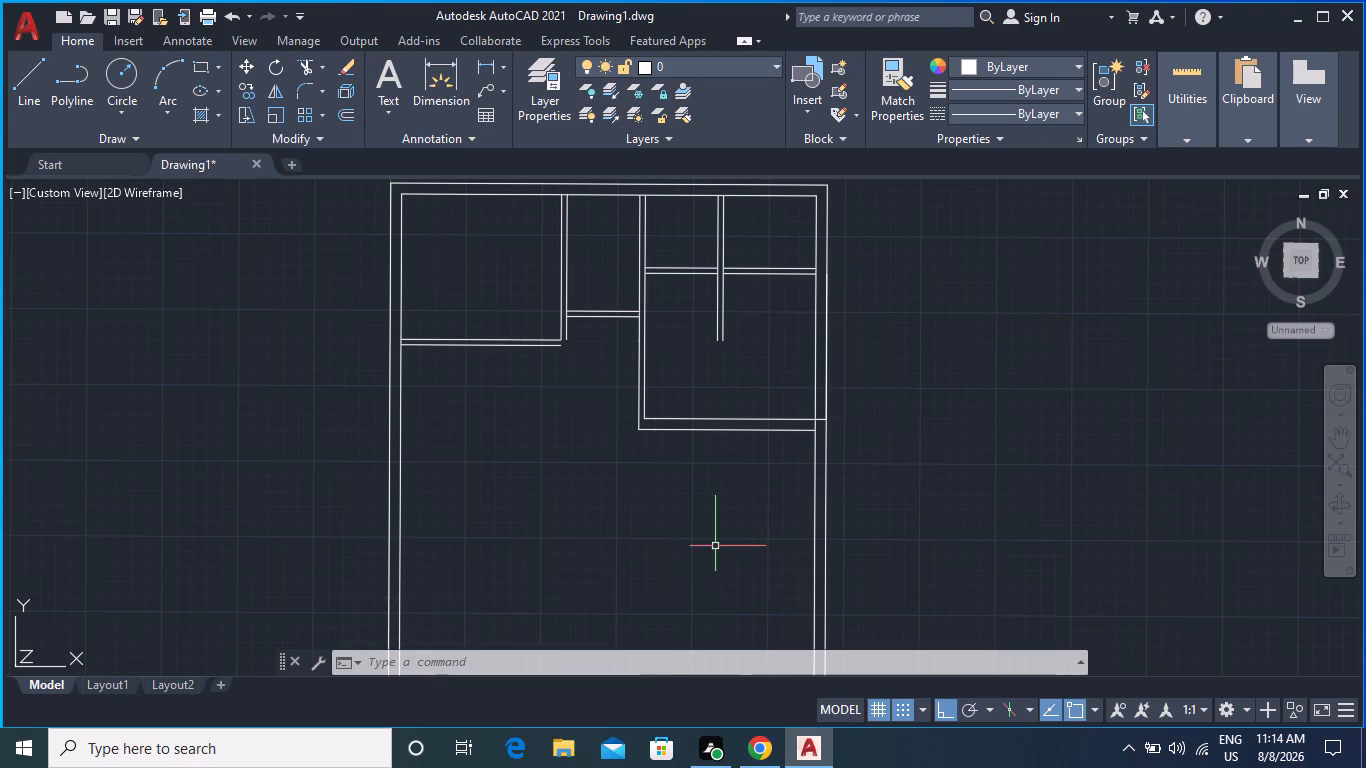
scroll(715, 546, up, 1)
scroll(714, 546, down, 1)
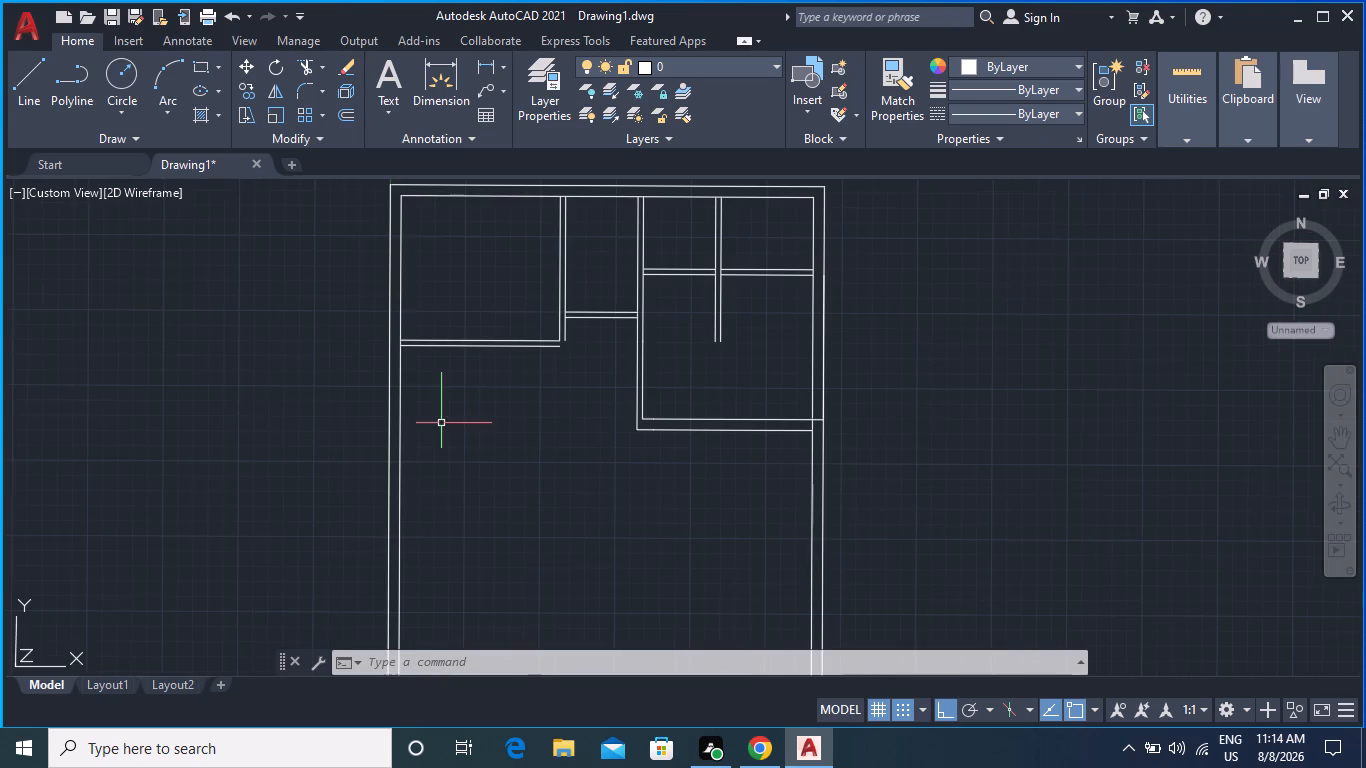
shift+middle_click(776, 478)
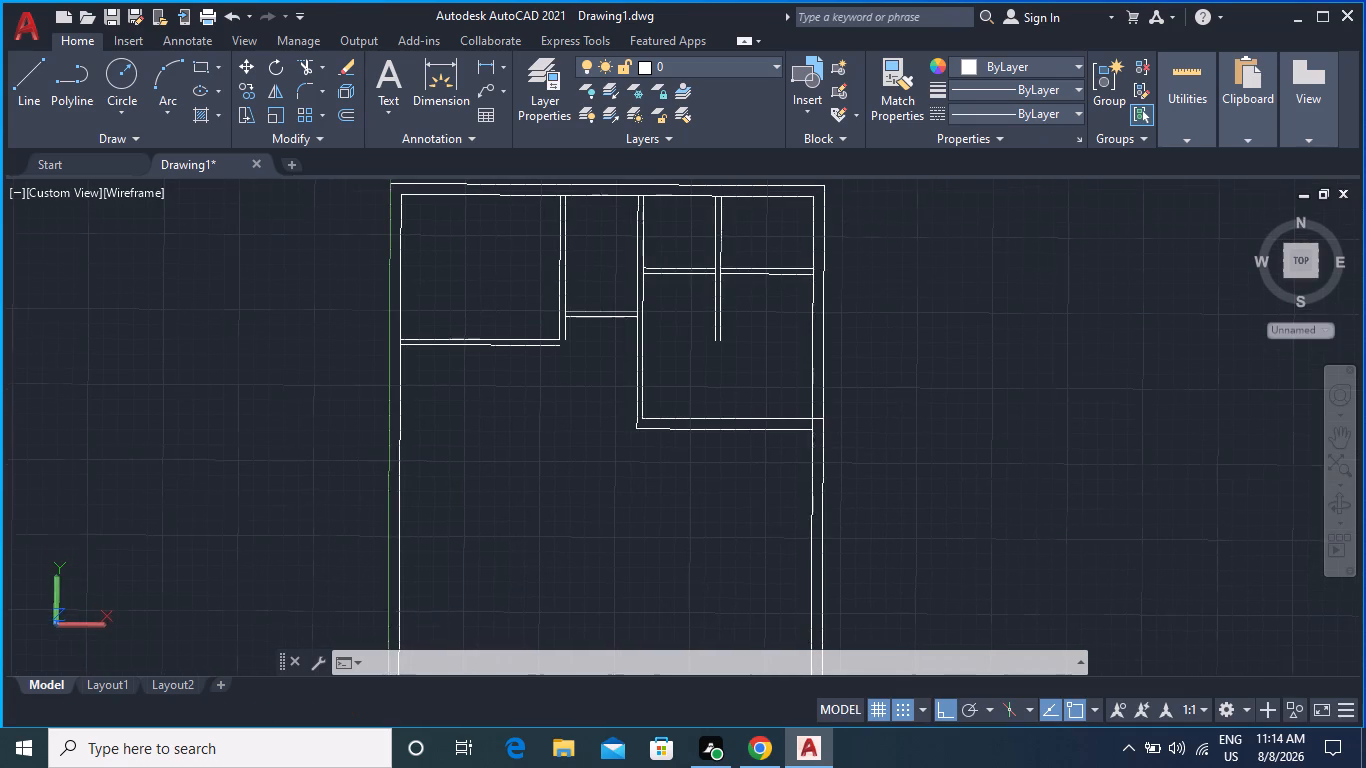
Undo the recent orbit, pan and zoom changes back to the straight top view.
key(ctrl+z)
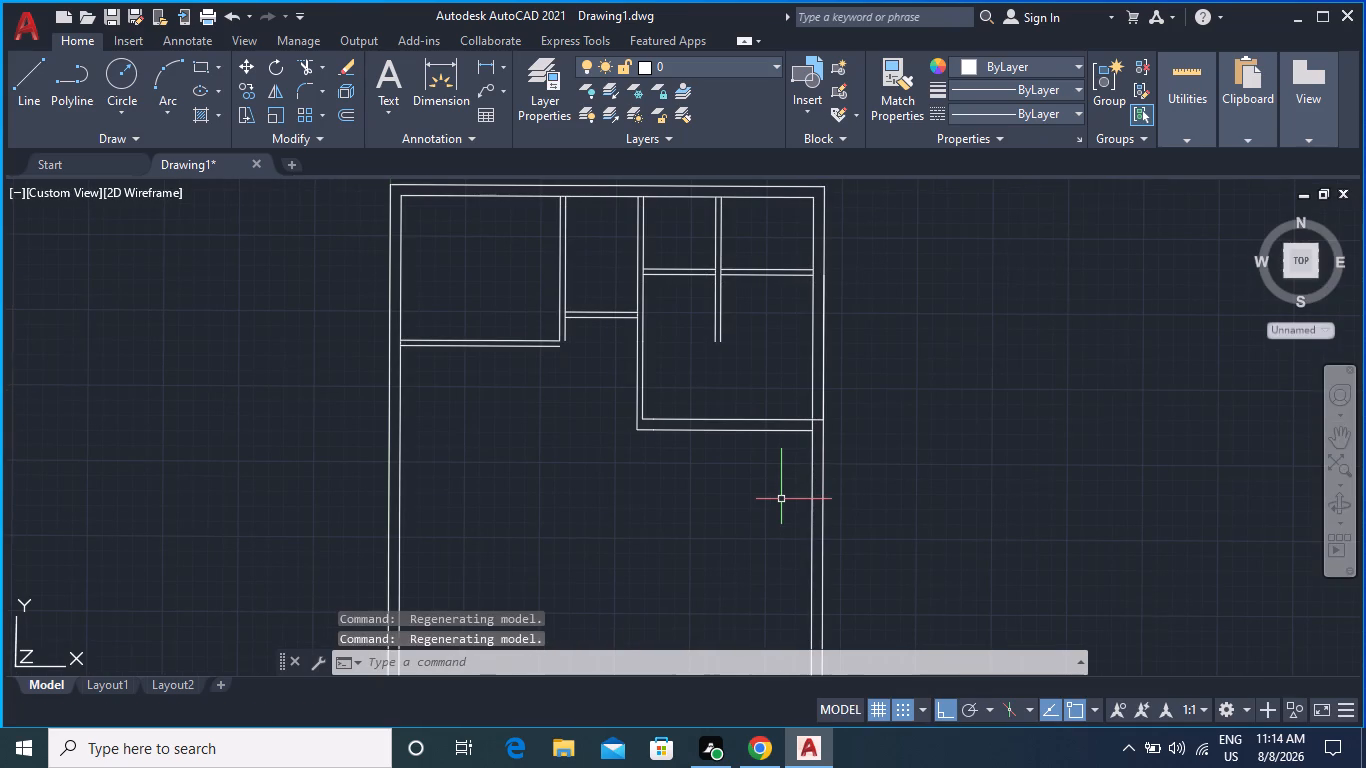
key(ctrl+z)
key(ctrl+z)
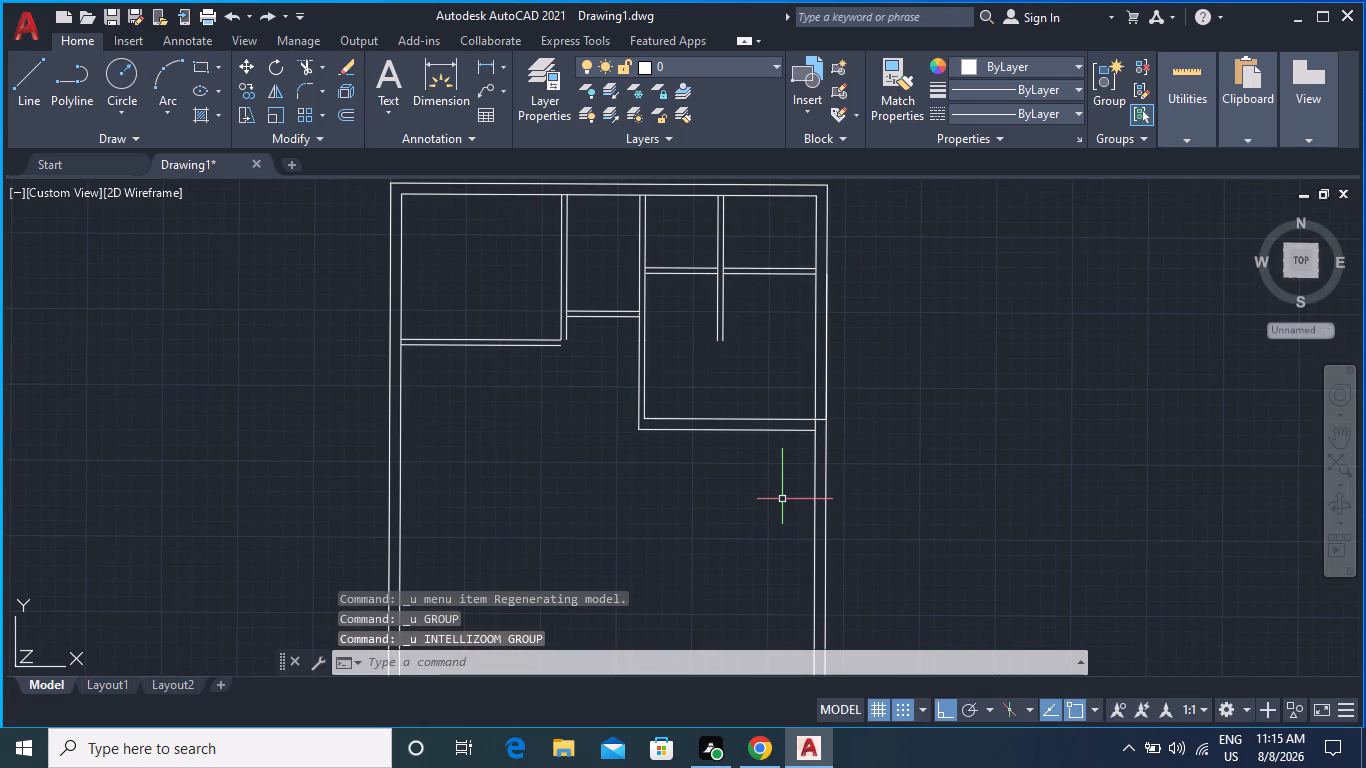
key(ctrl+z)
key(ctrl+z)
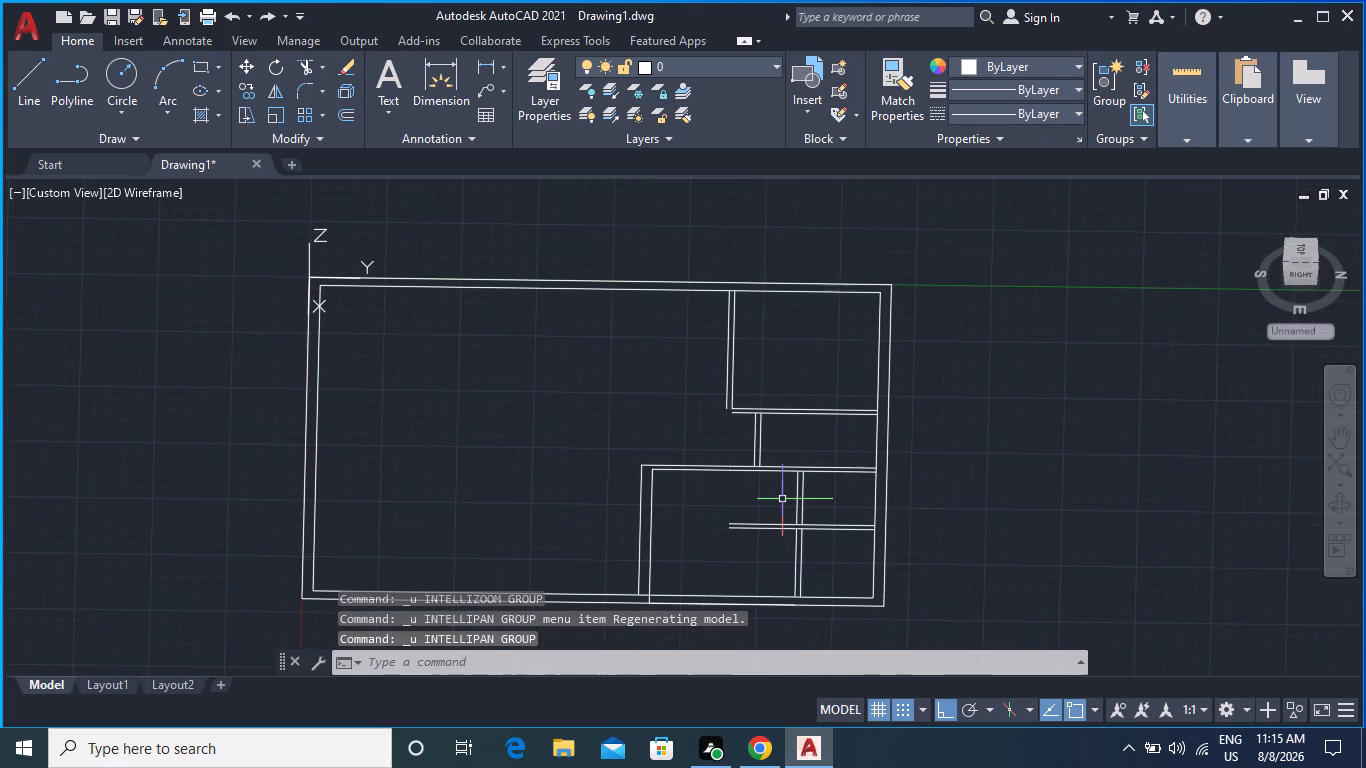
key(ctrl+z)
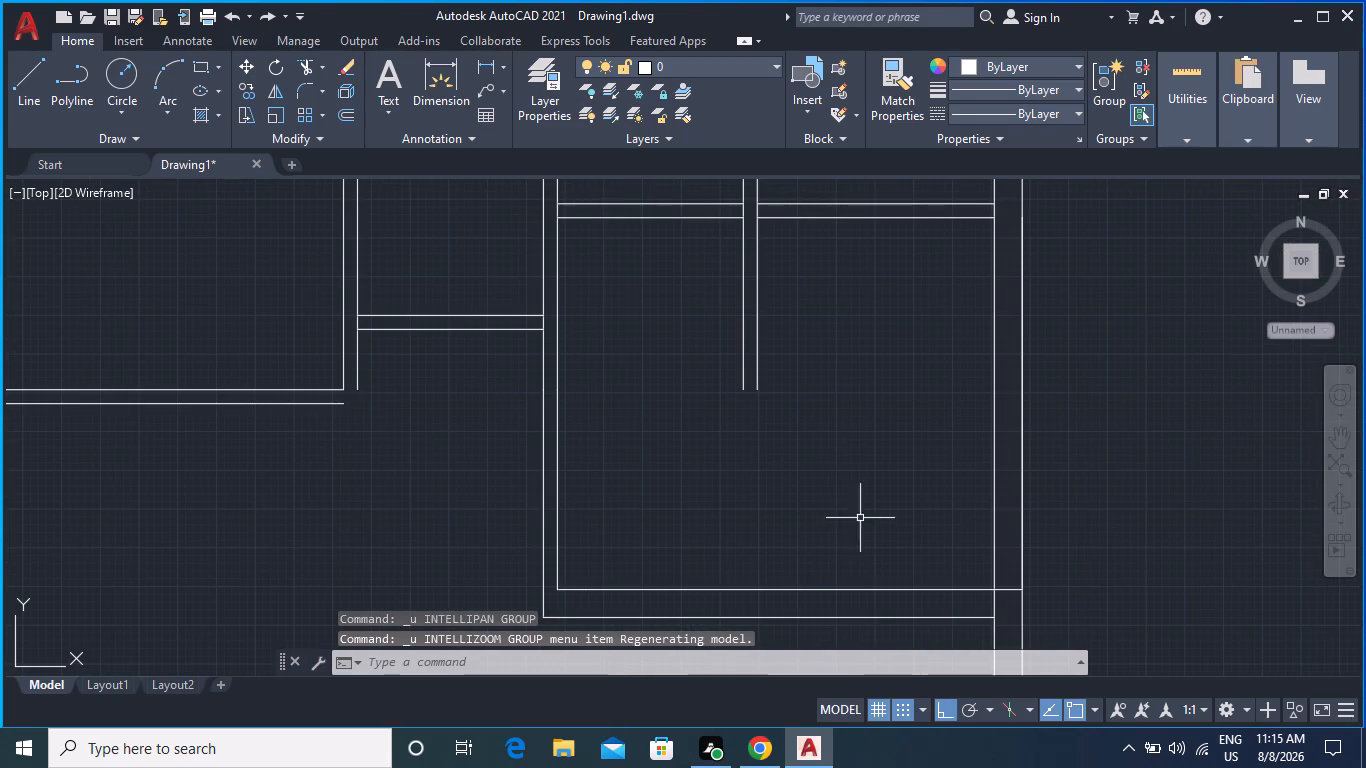
Draw a line across the right wall's thickness, from the lower 9" wall line's right end to the outer face.
scroll(849, 473, down, 3)
scroll(849, 473, up, 2)
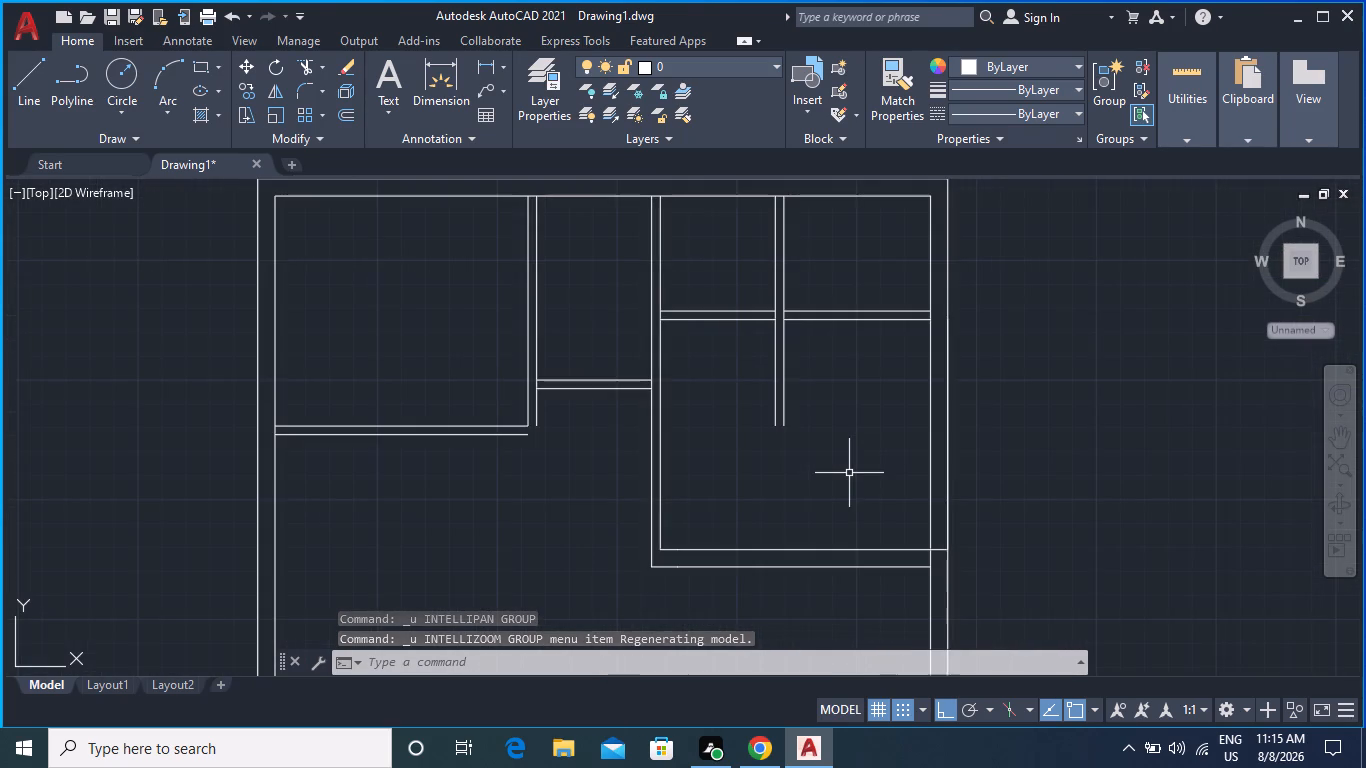
middle_drag(849, 473, 718, 325)
click(22, 56)
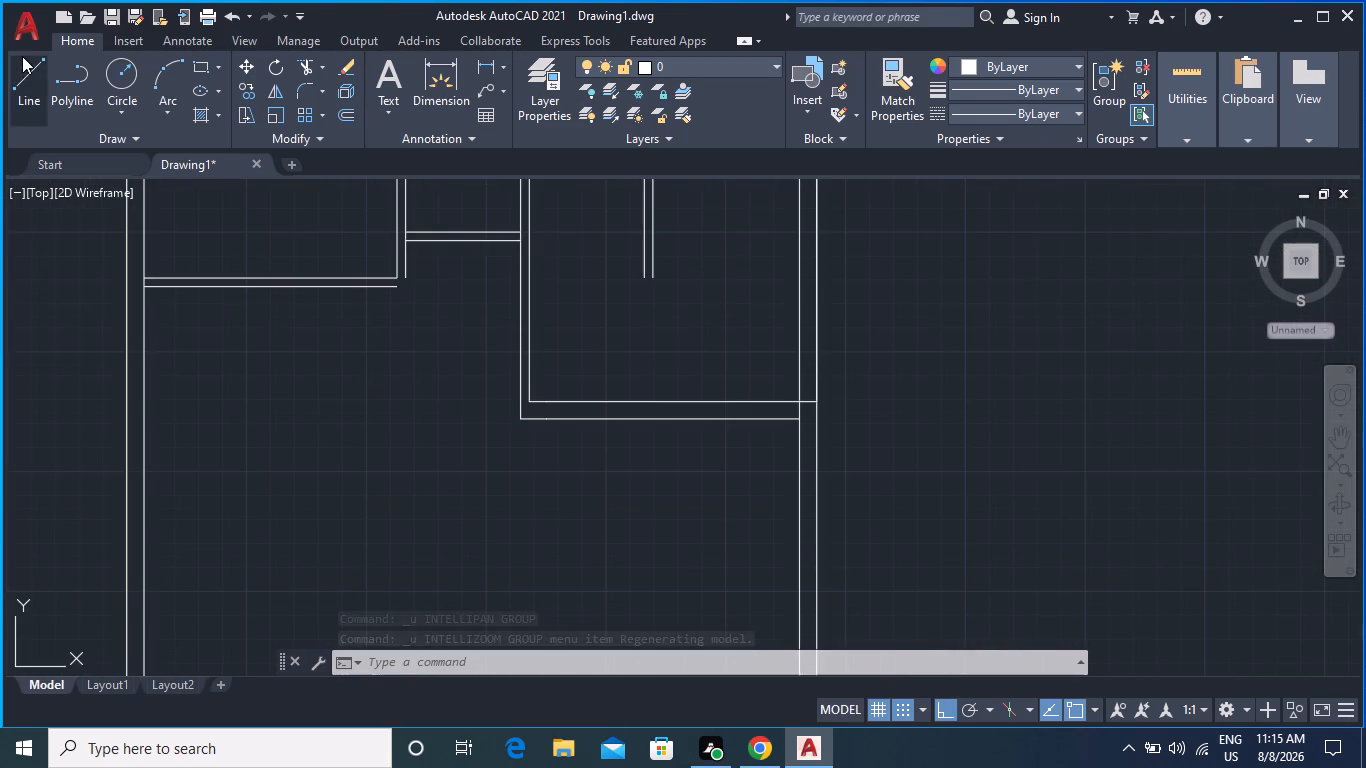
scroll(891, 565, up, 4)
scroll(646, 434, down, 2)
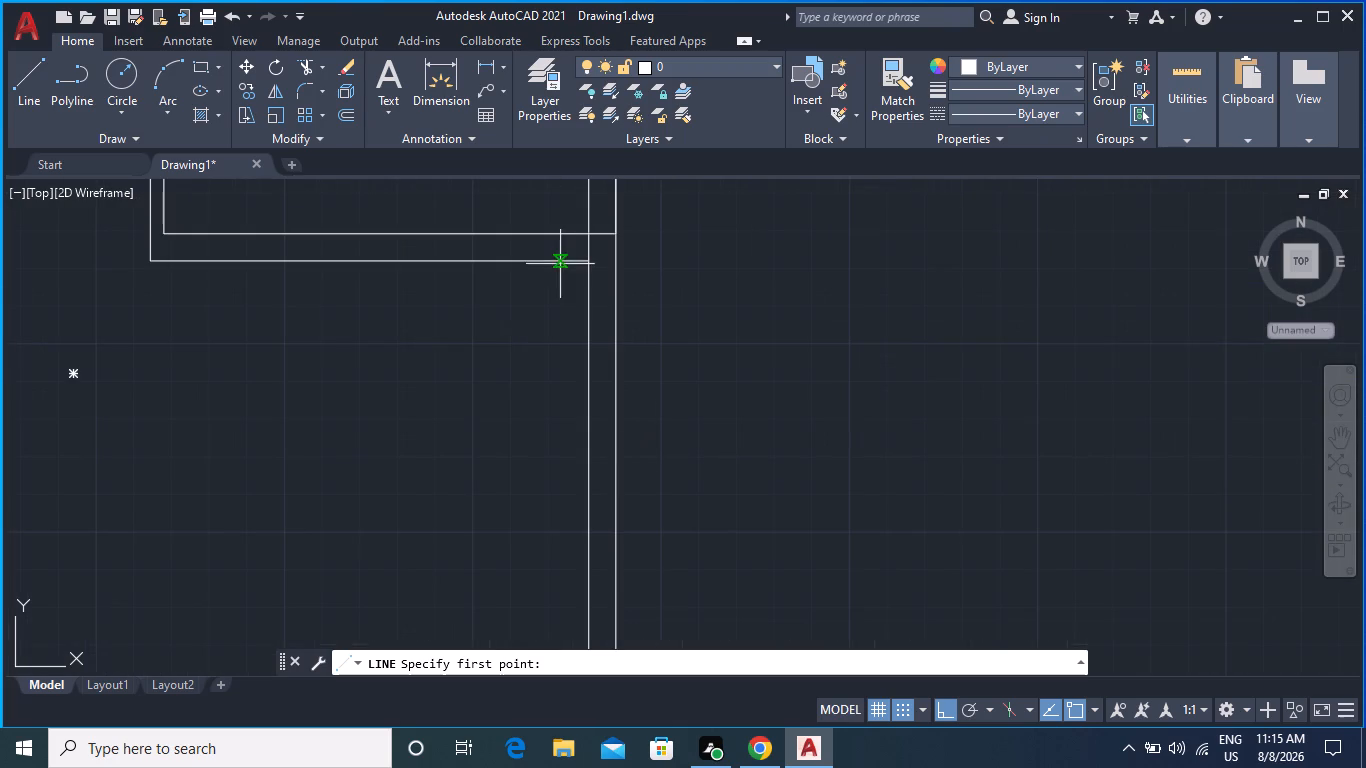
click(586, 261)
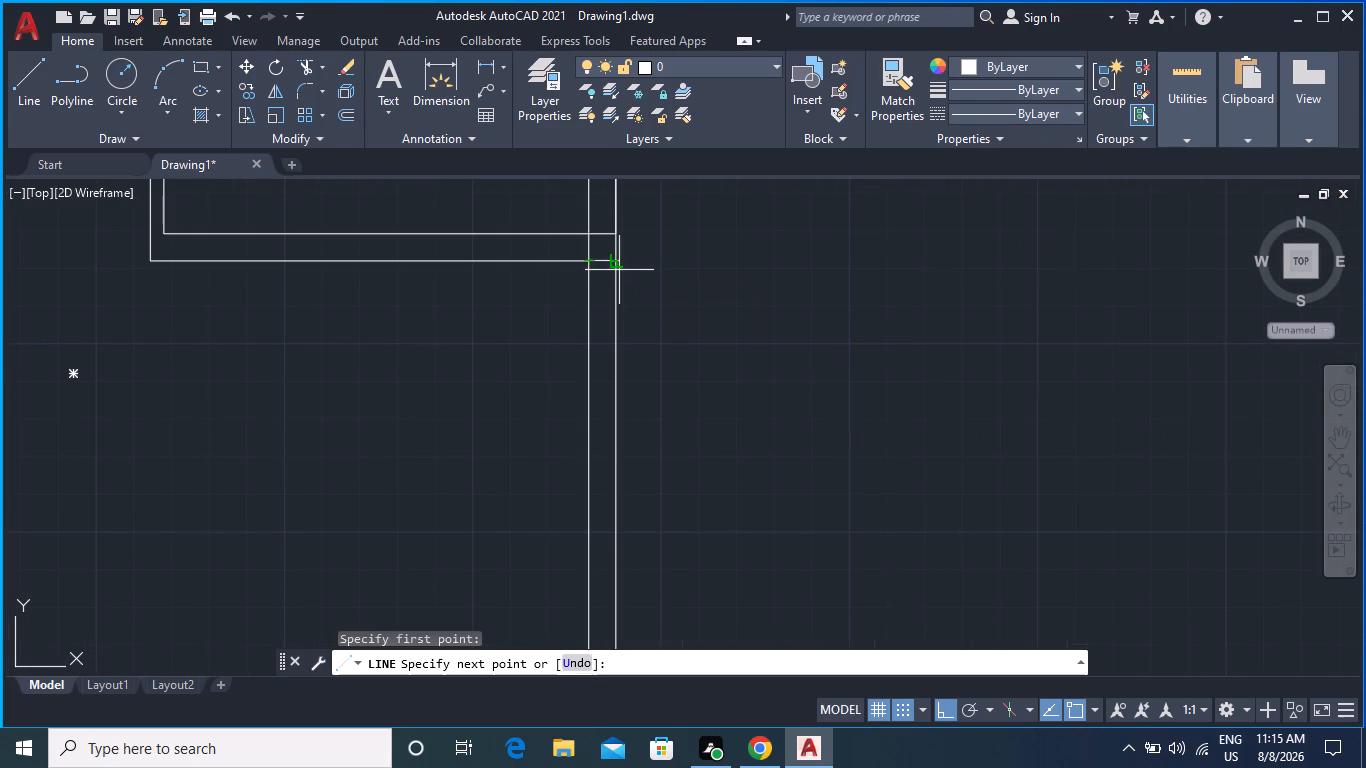
click(616, 262)
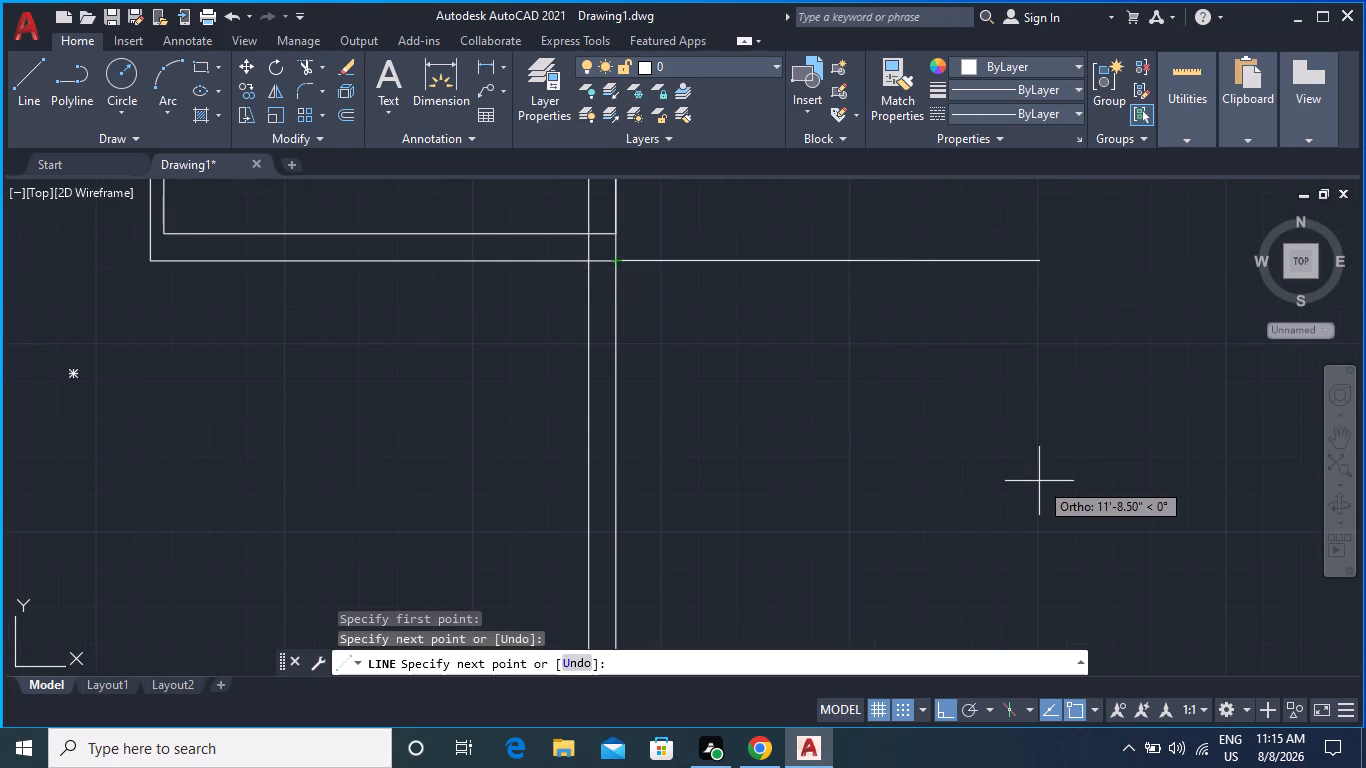
key(Escape)
Draw a short line across the third vertical partition's thickness, joining the lower faces of the horizontal partitions on both sides.
scroll(535, 430, down, 2)
middle_drag(443, 422, 723, 460)
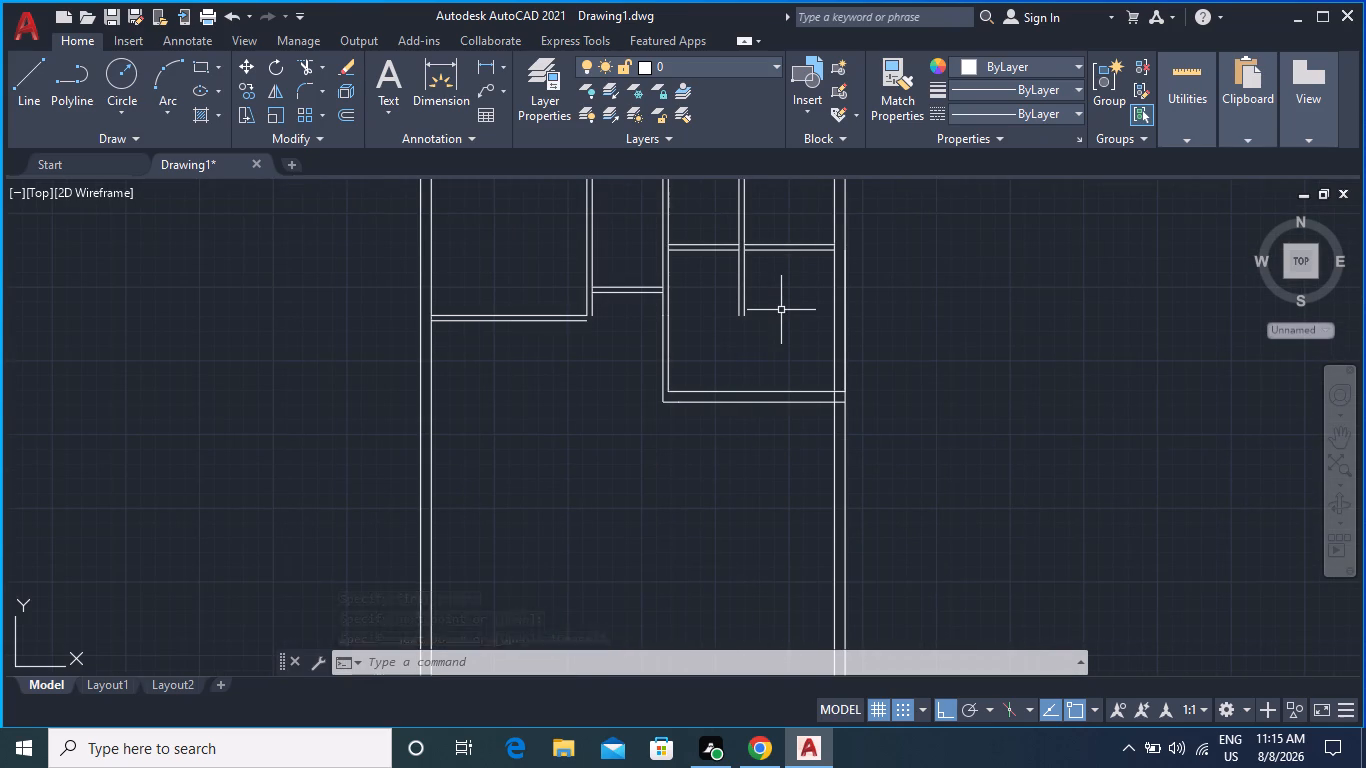
middle_drag(781, 310, 786, 405)
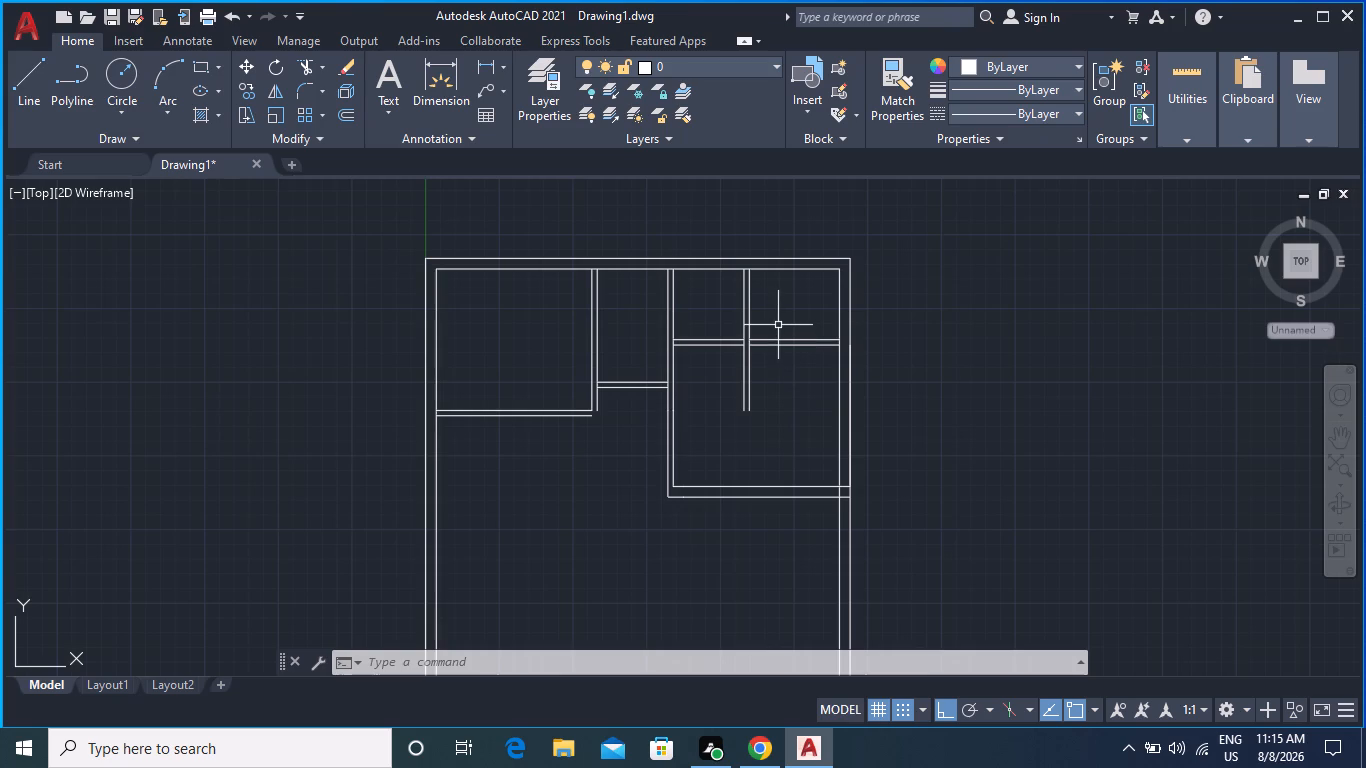
scroll(771, 332, up, 2)
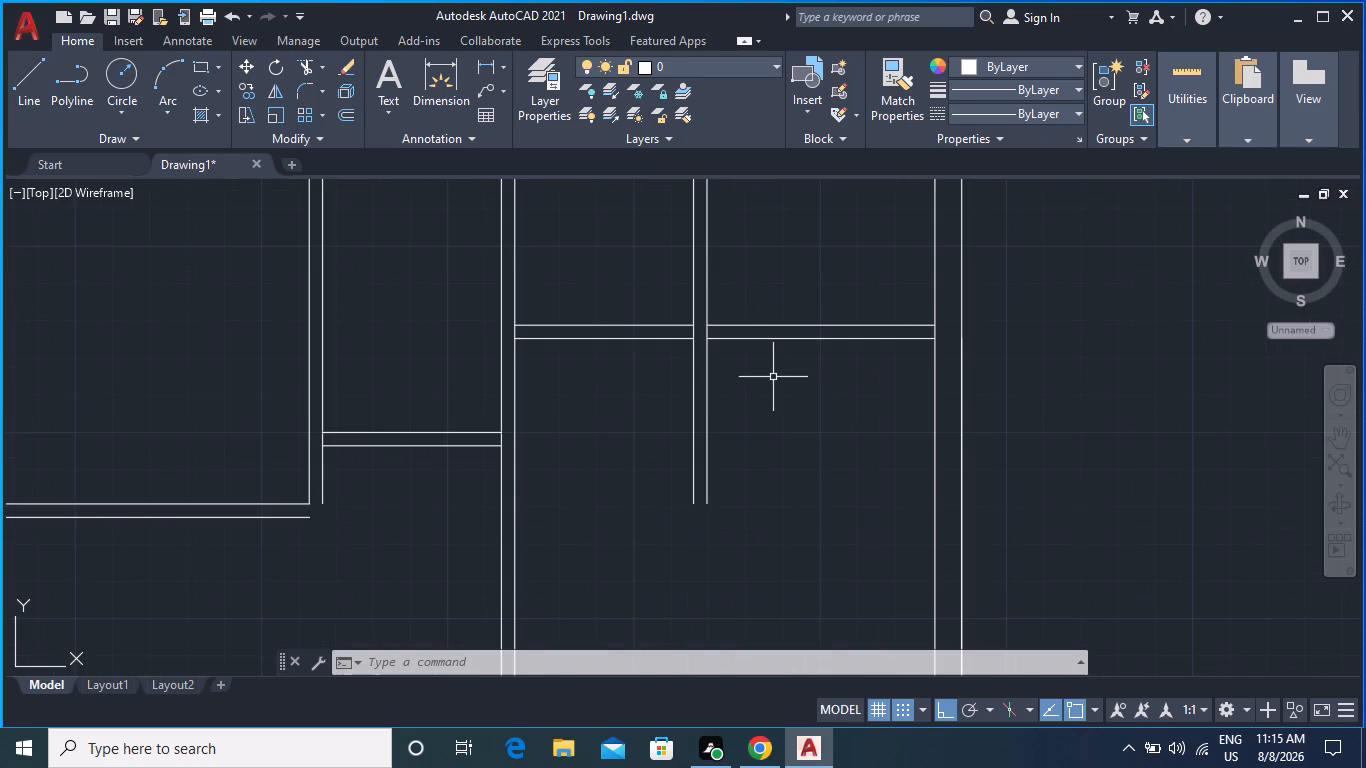
scroll(700, 372, up, 1)
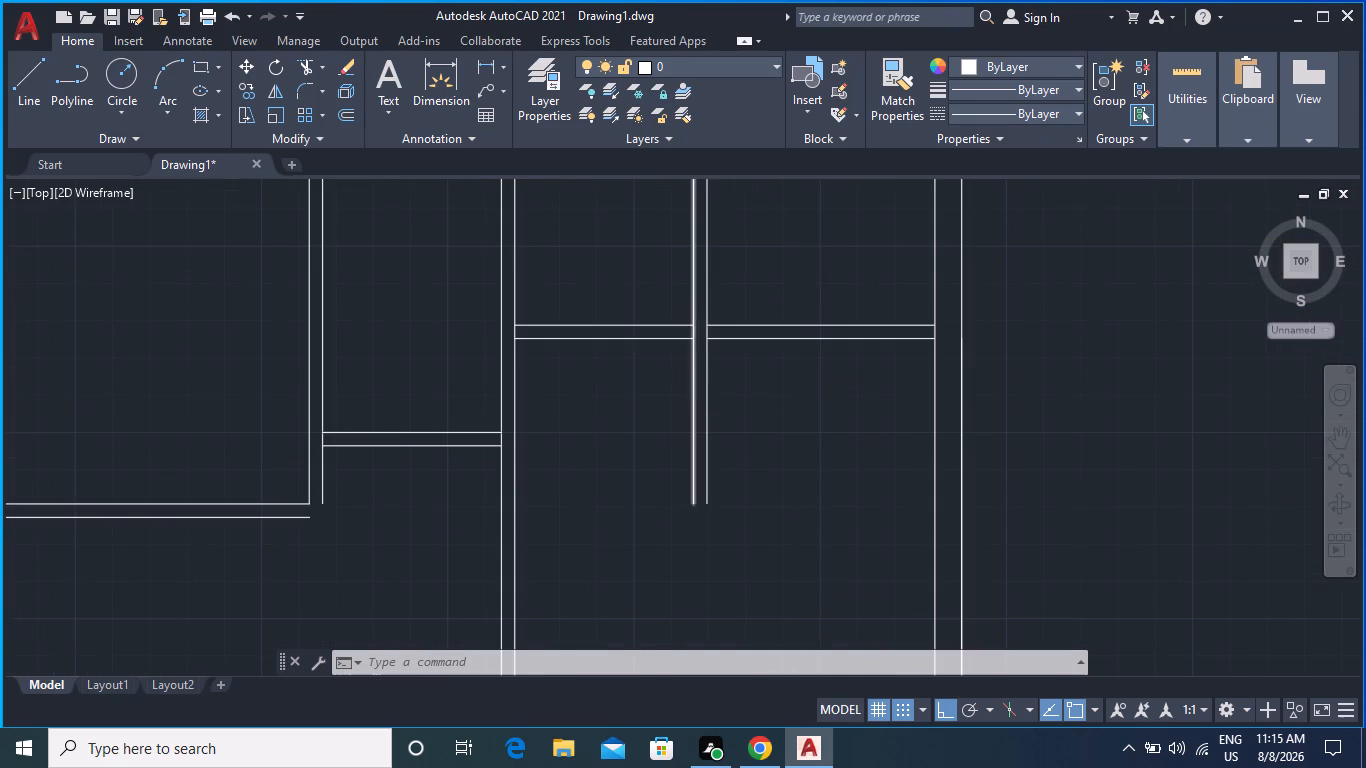
click(27, 79)
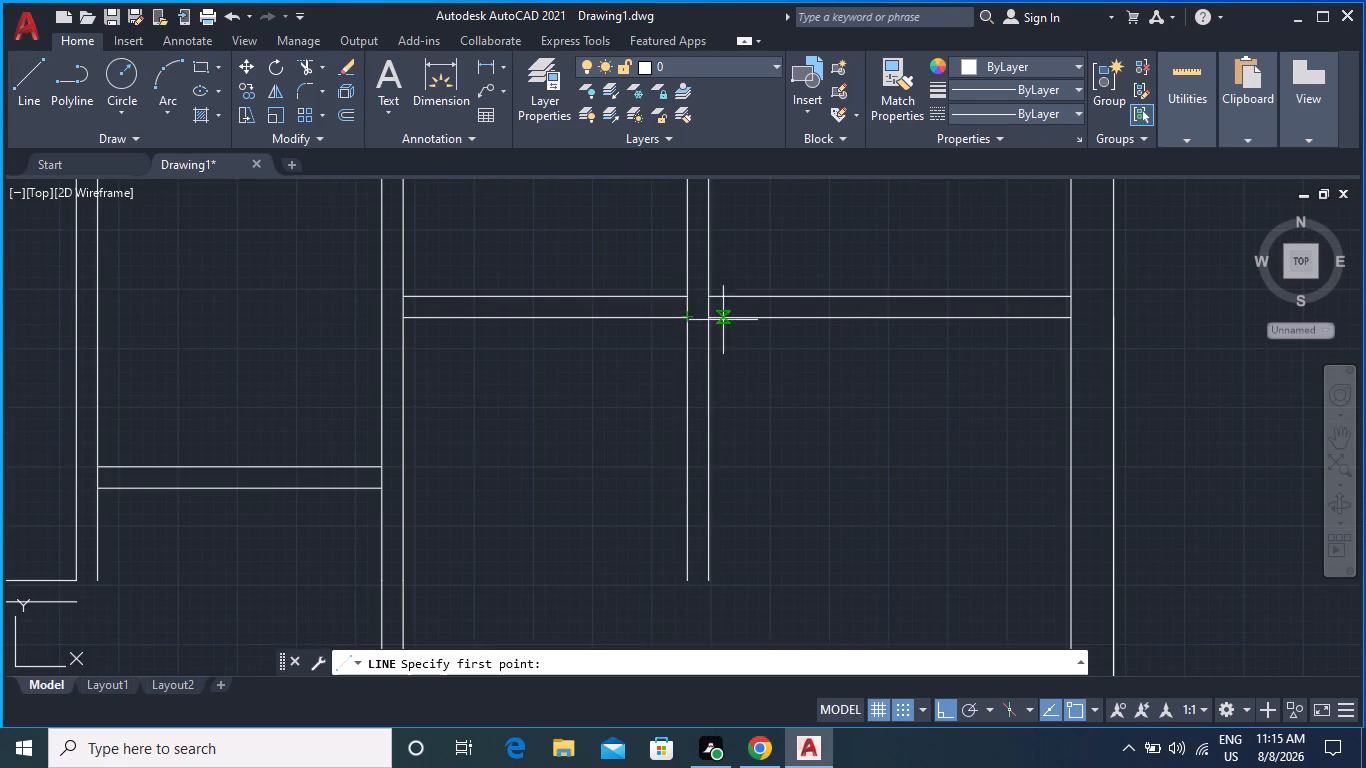
click(681, 315)
click(707, 319)
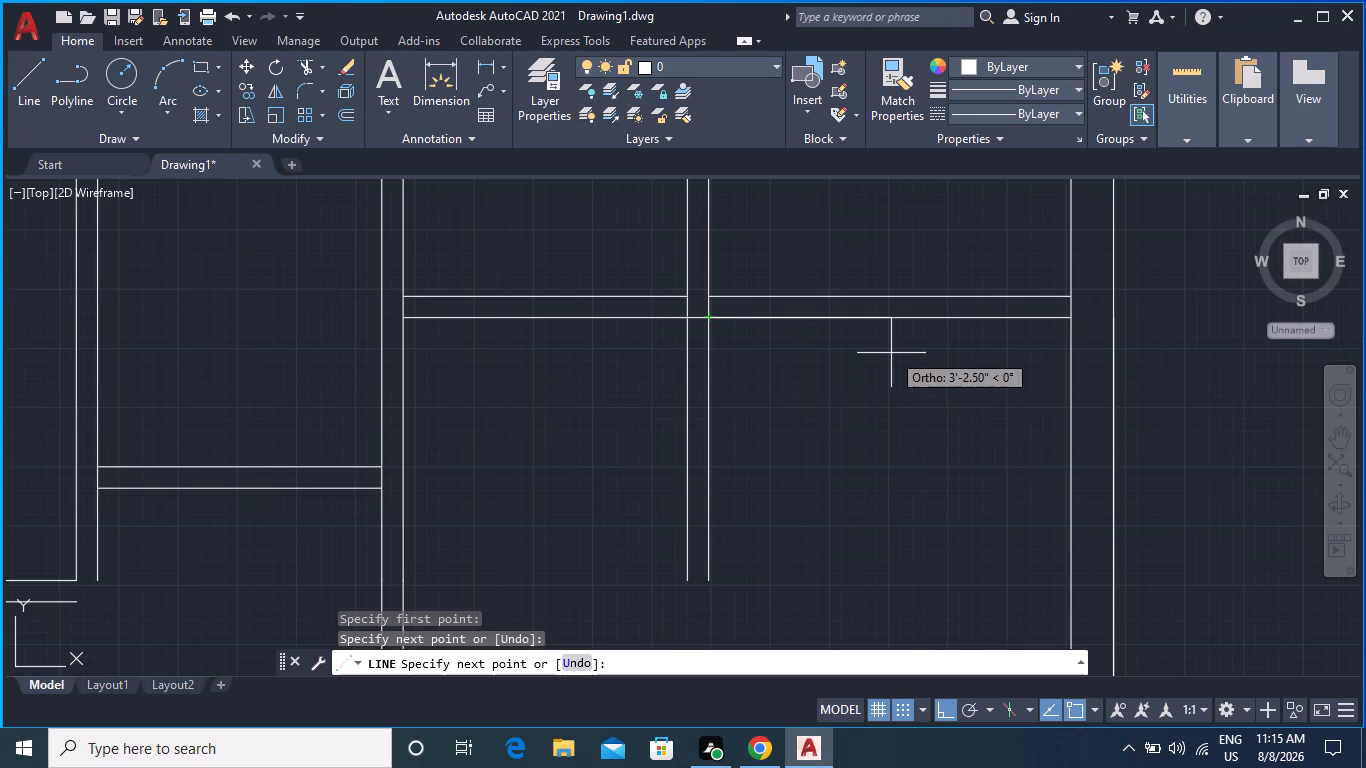
key(Escape)
Trim both faces of the third vertical partition below the horizontal partition's lower face.
text(tr)
key(Return)
drag(805, 423, 638, 408)
scroll(810, 307, down, 1)
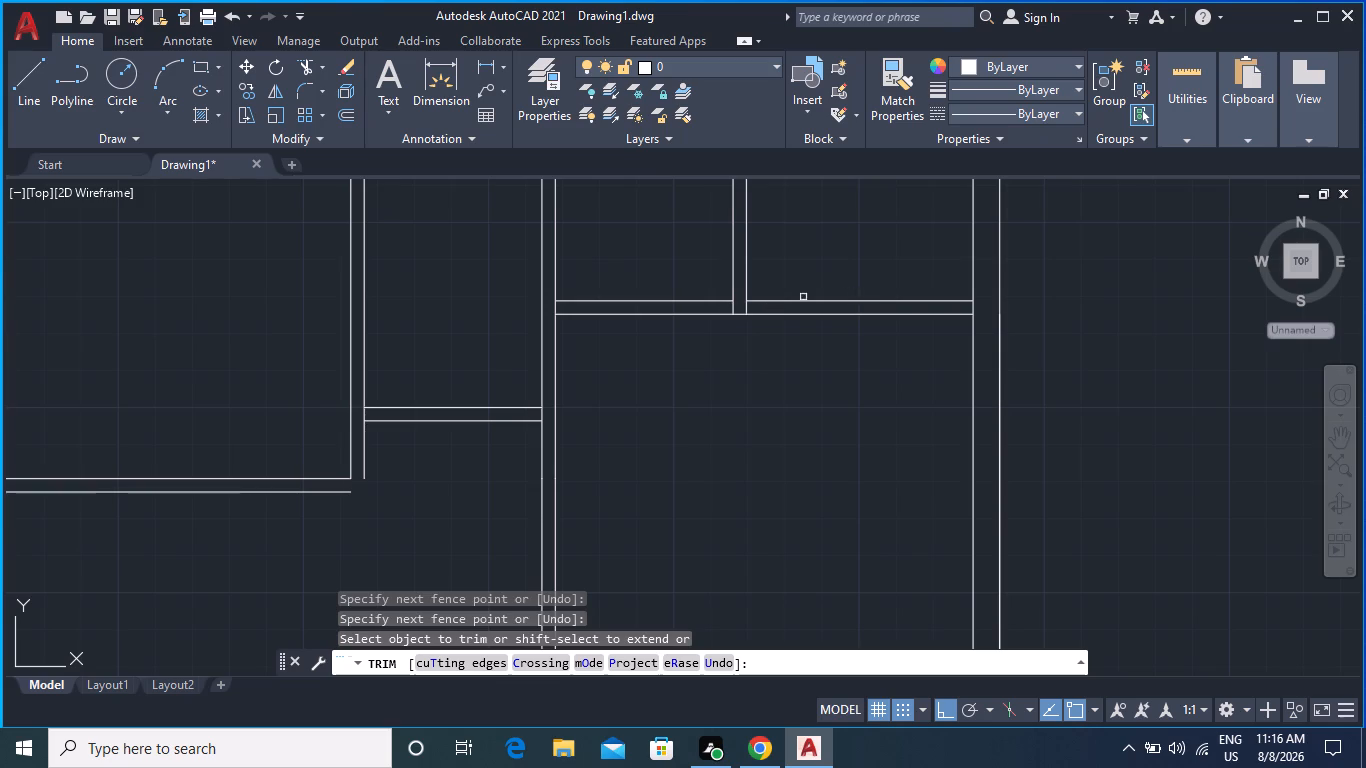
key(Escape)
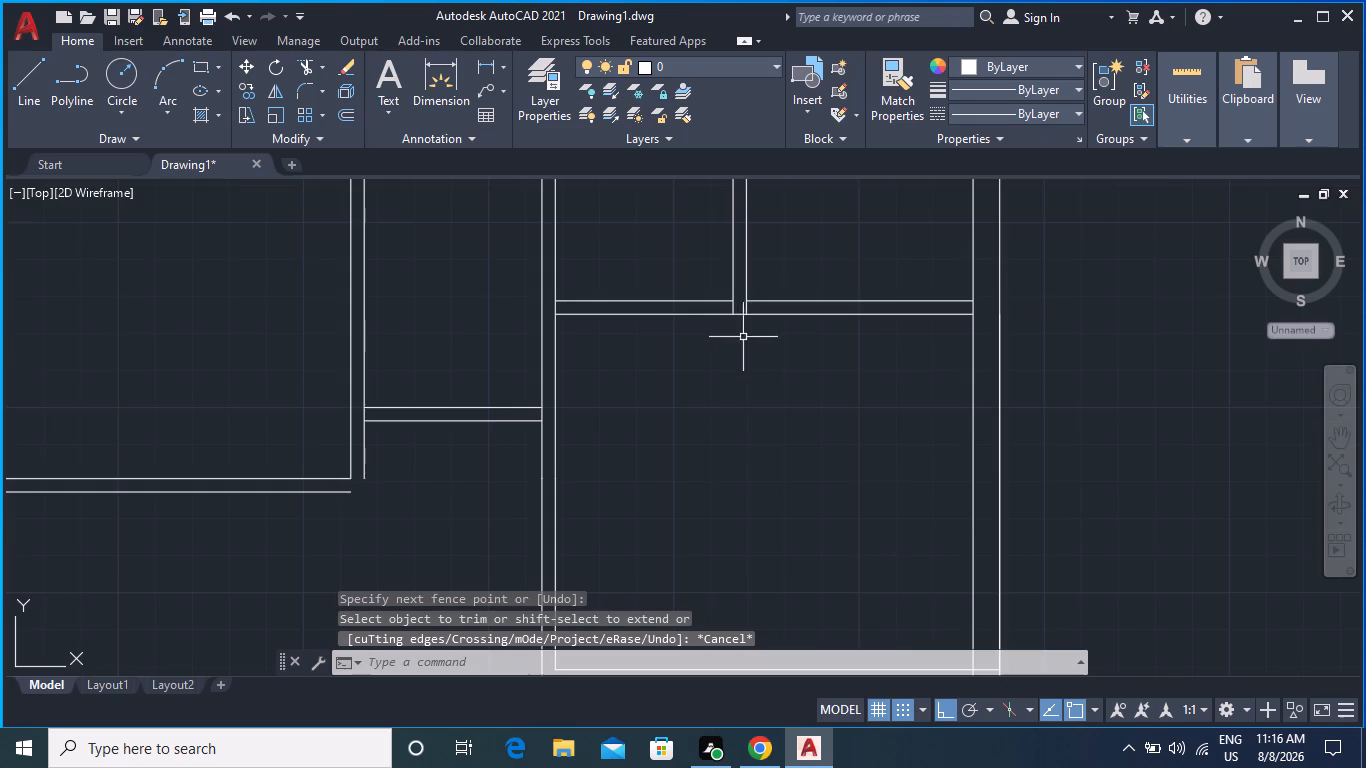
Draw a line from 13' right of the inner lower-left corner, 12' up, and horizontally back to the left wall's inner face.
scroll(753, 352, down, 1)
middle_drag(759, 370, 746, 314)
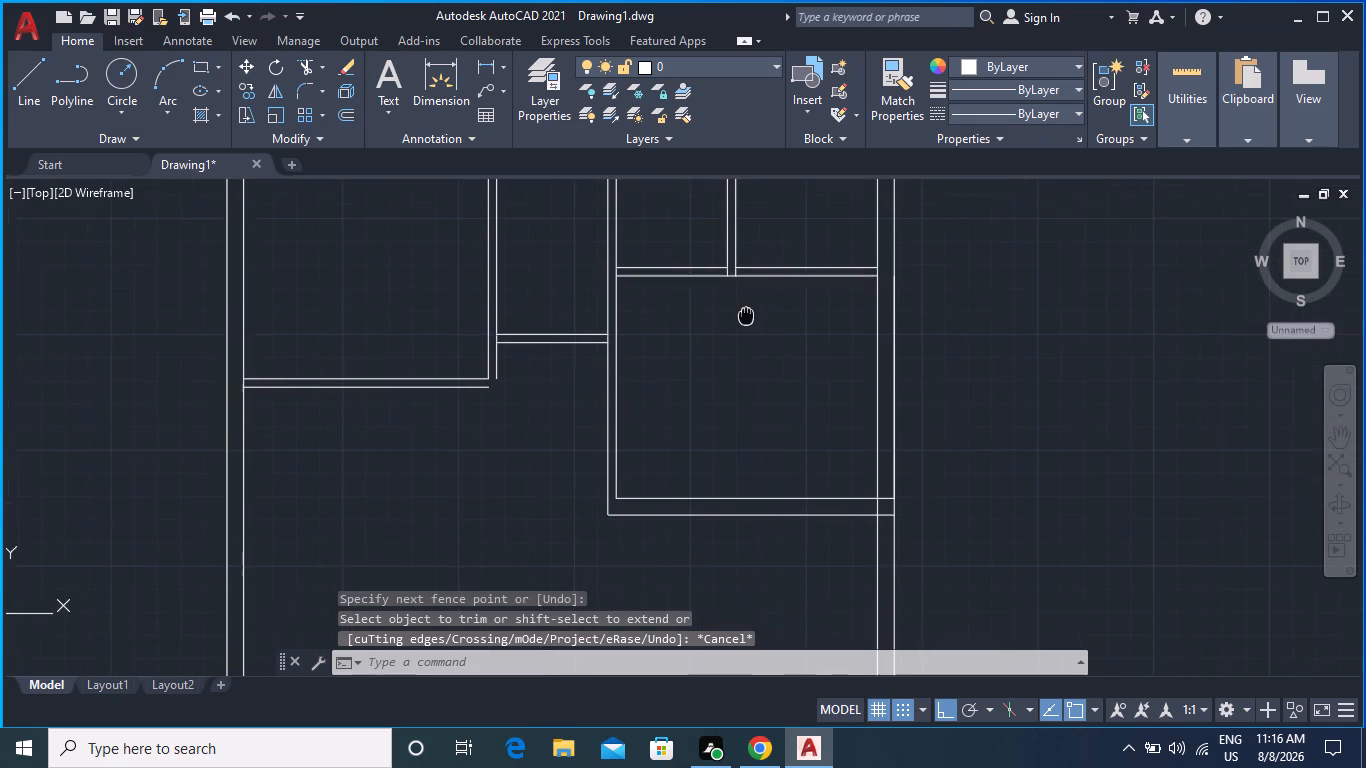
middle_drag(746, 314, 725, 261)
scroll(725, 261, down, 2)
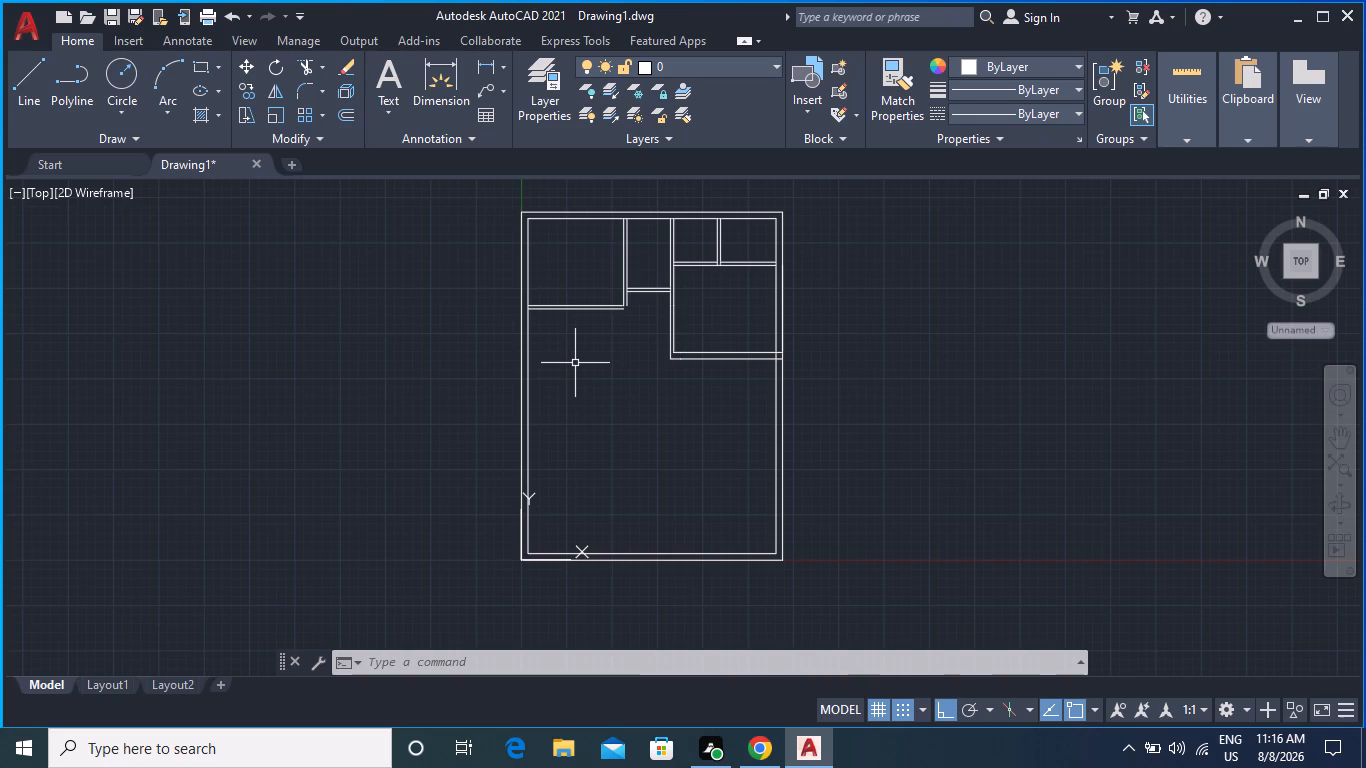
middle_drag(597, 412, 603, 348)
scroll(596, 403, up, 2)
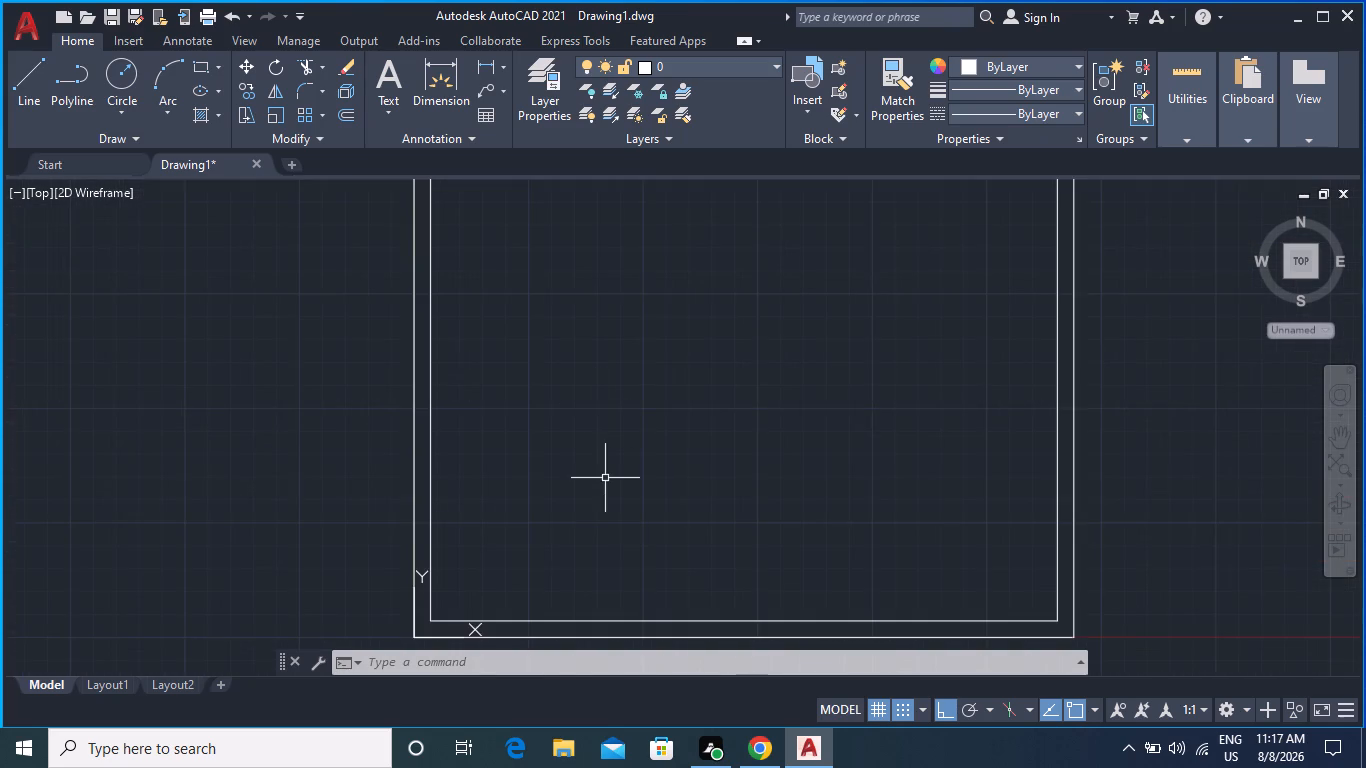
middle_drag(605, 483, 616, 388)
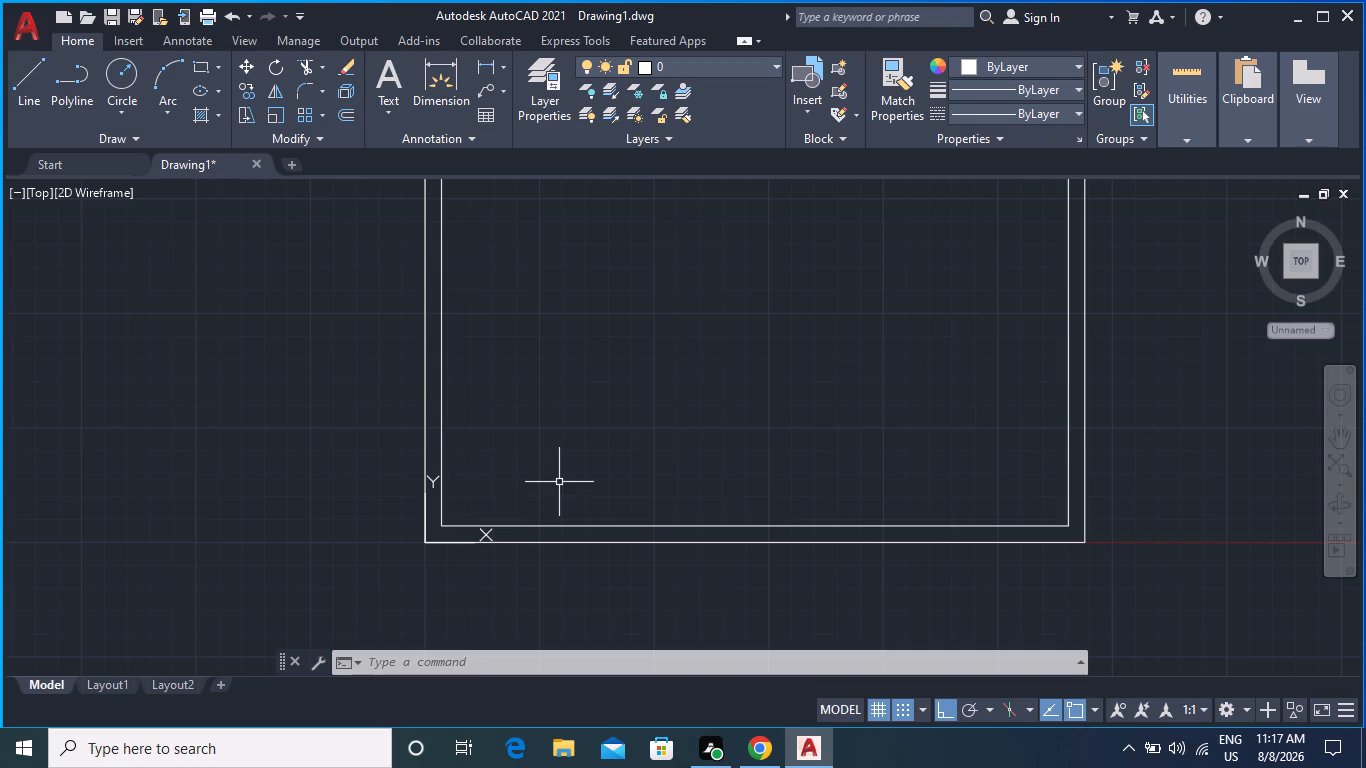
middle_drag(563, 479, 563, 439)
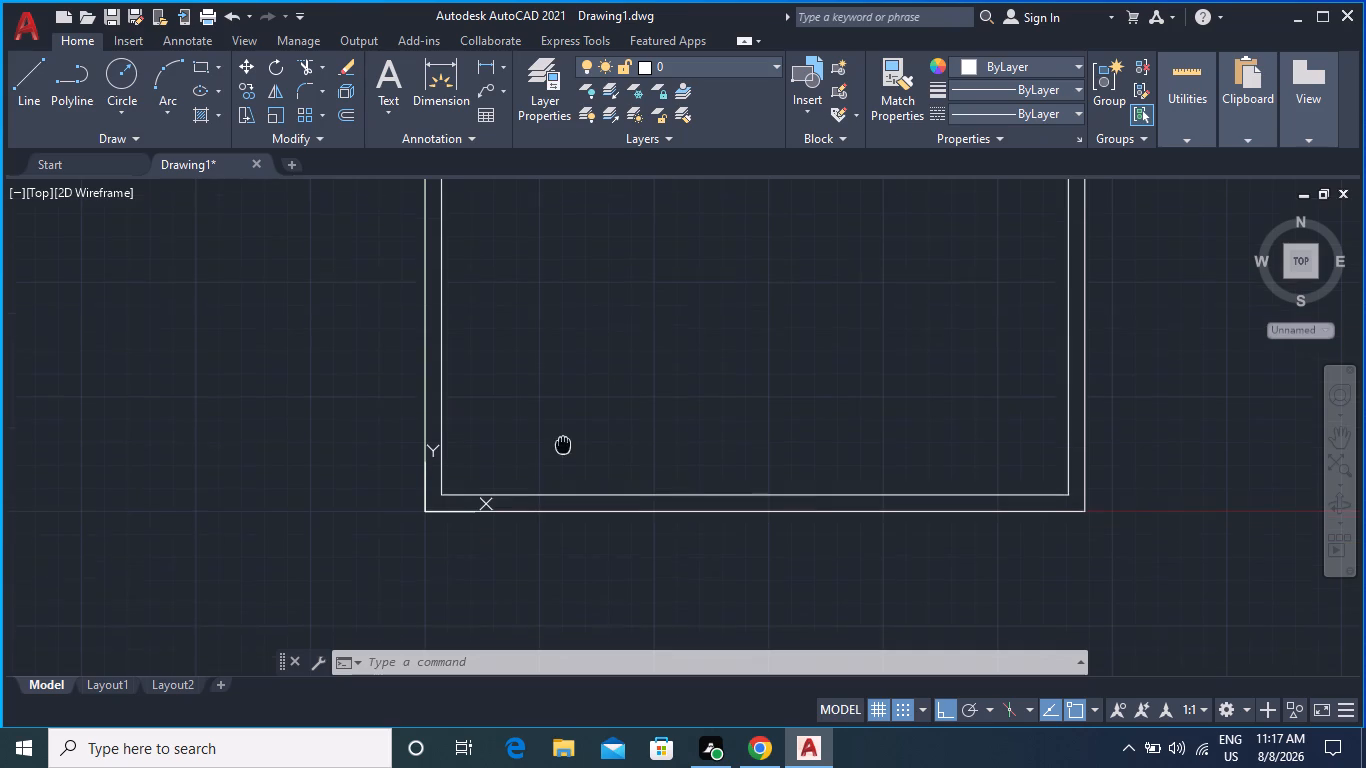
middle_drag(563, 439, 563, 431)
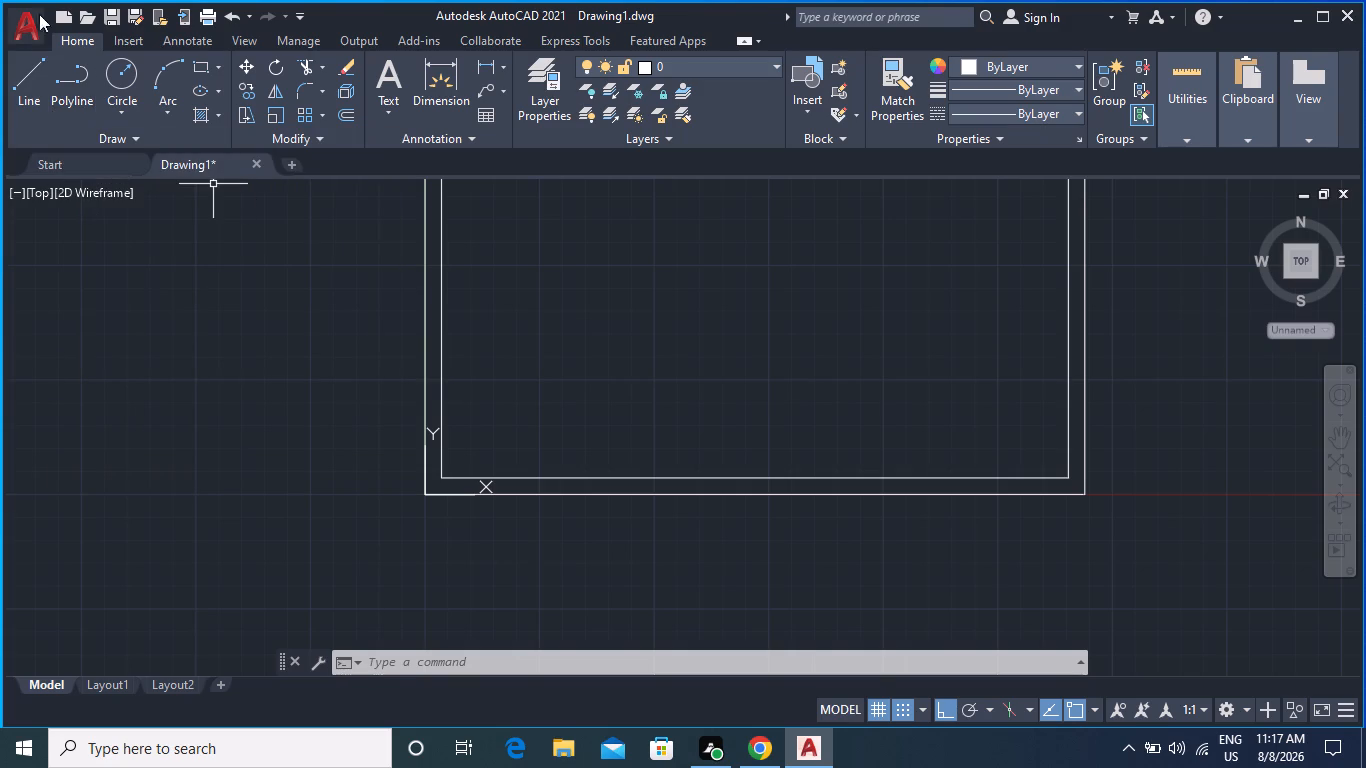
click(34, 97)
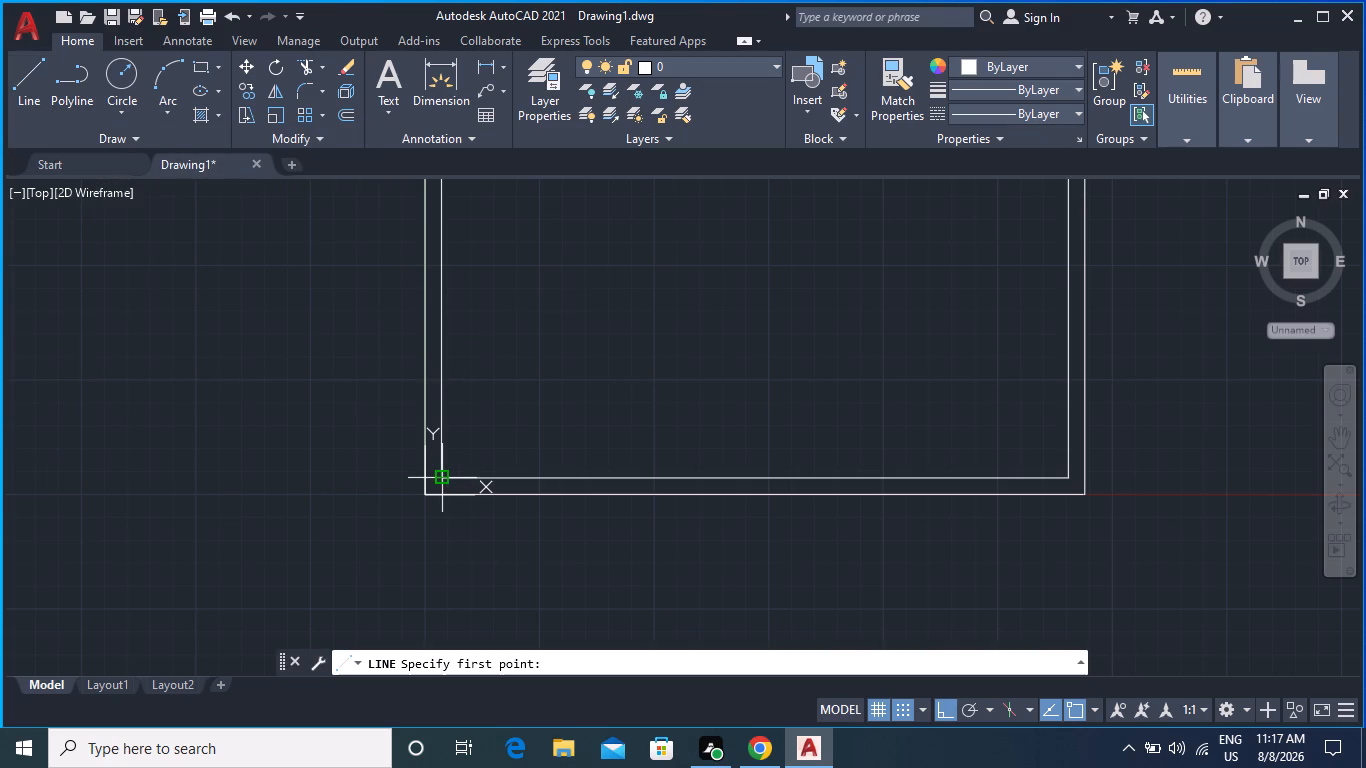
text(tk)
key(Return)
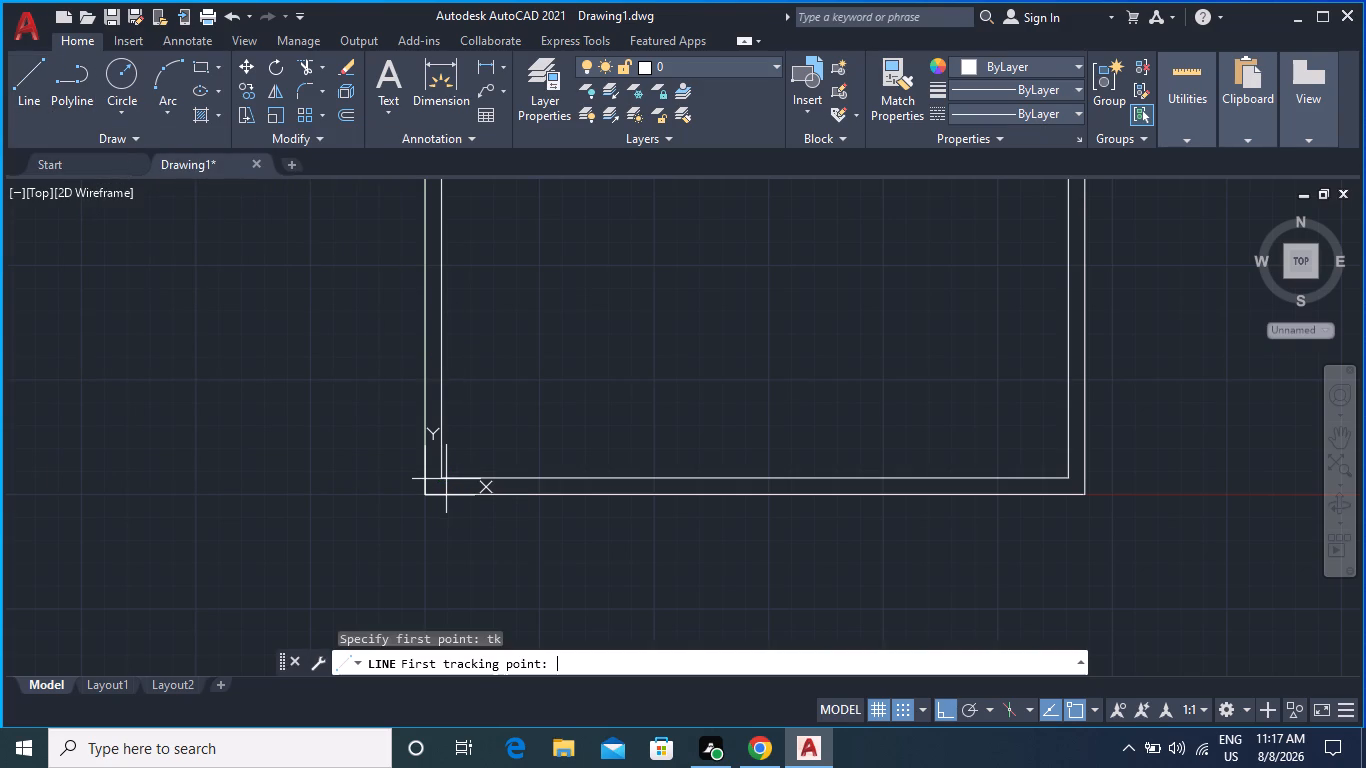
double_click(445, 479)
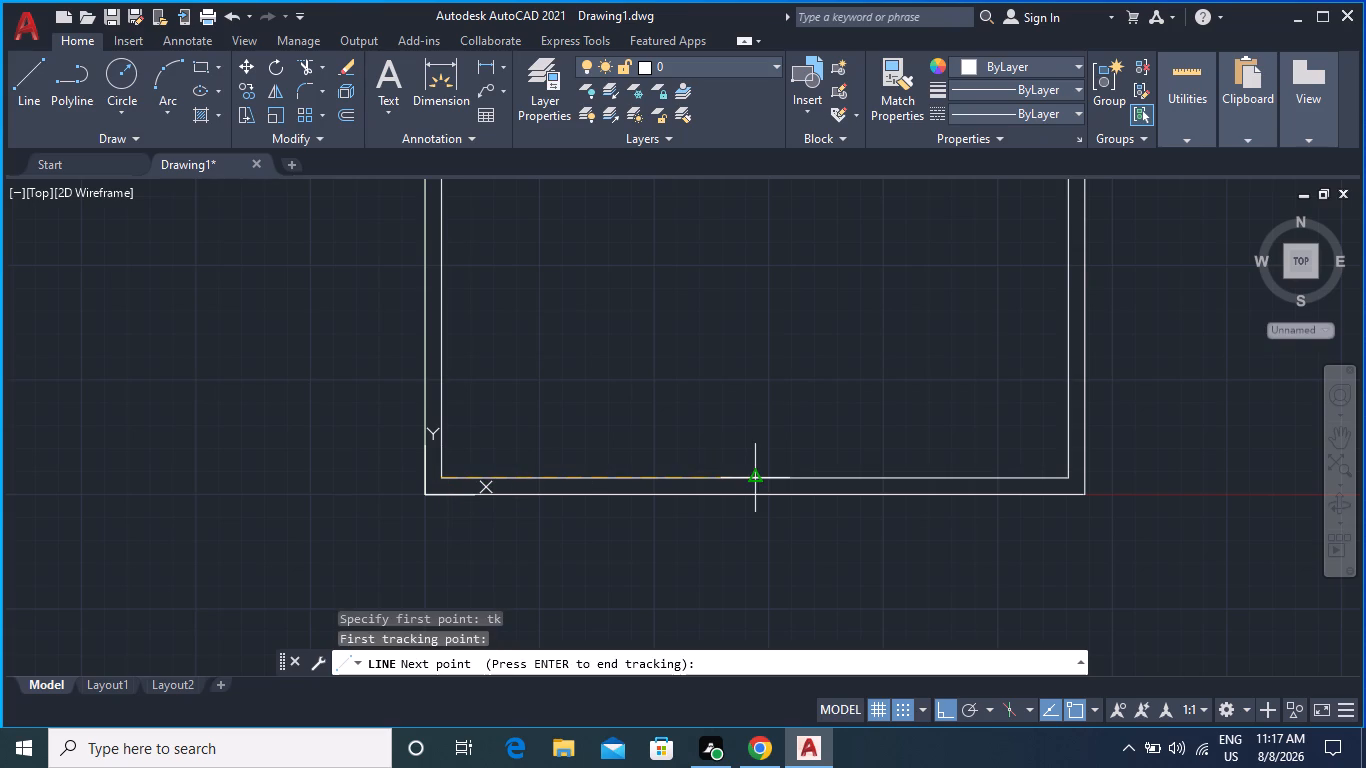
text(13')
key(Return)
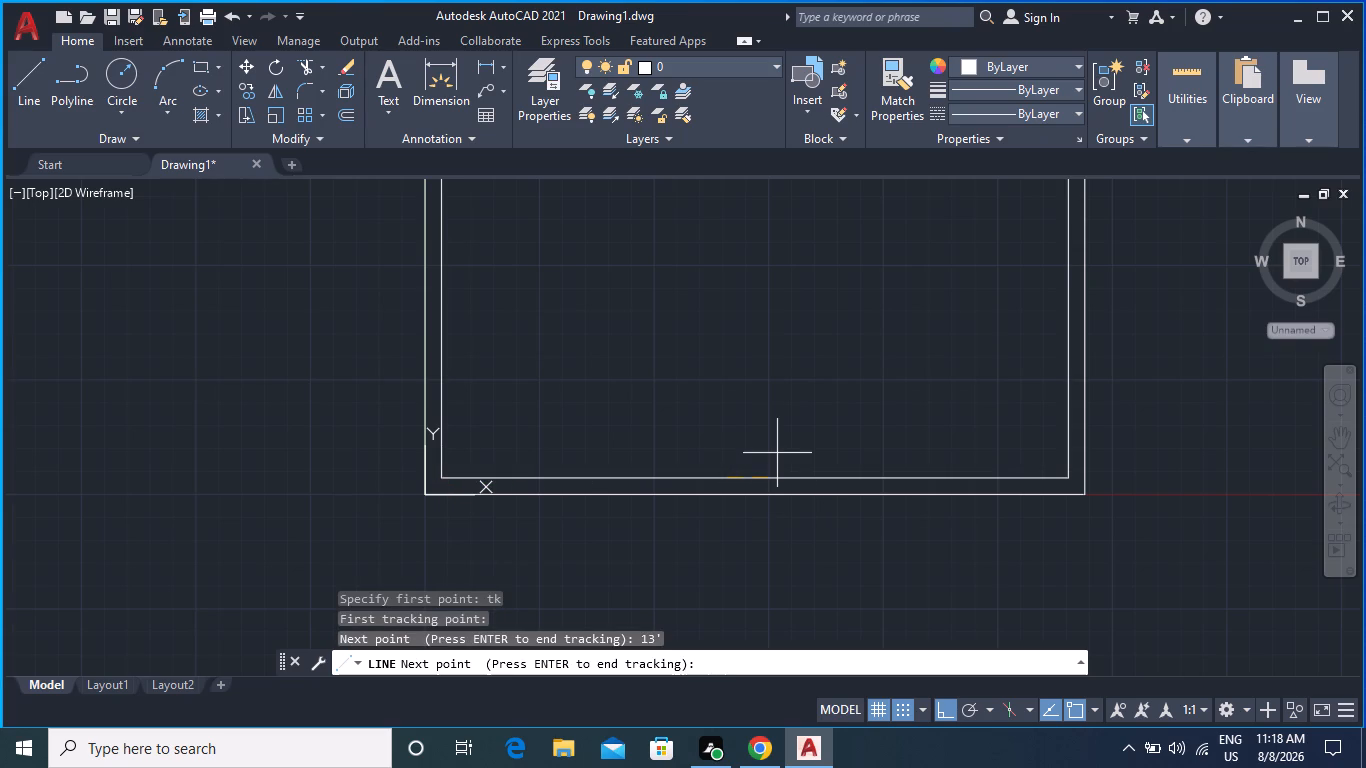
key(Return)
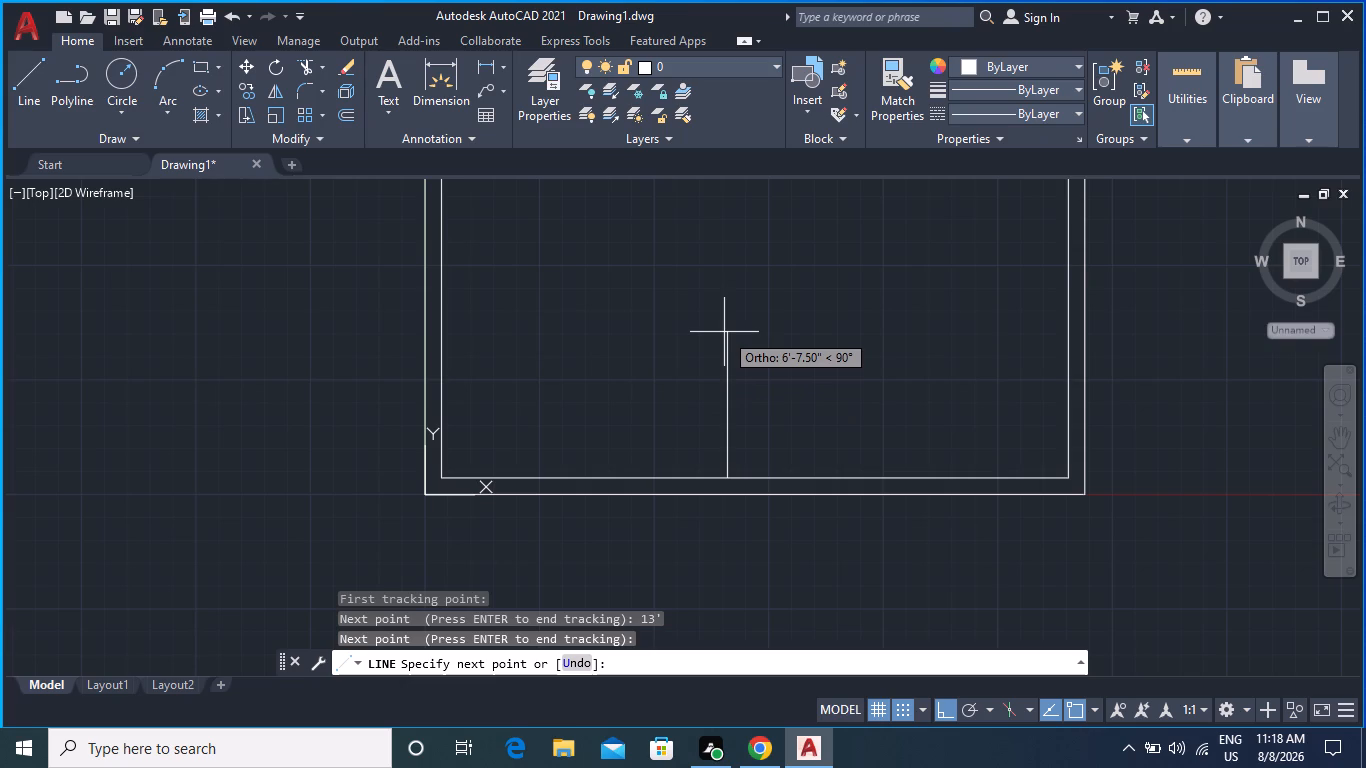
middle_drag(724, 332, 707, 466)
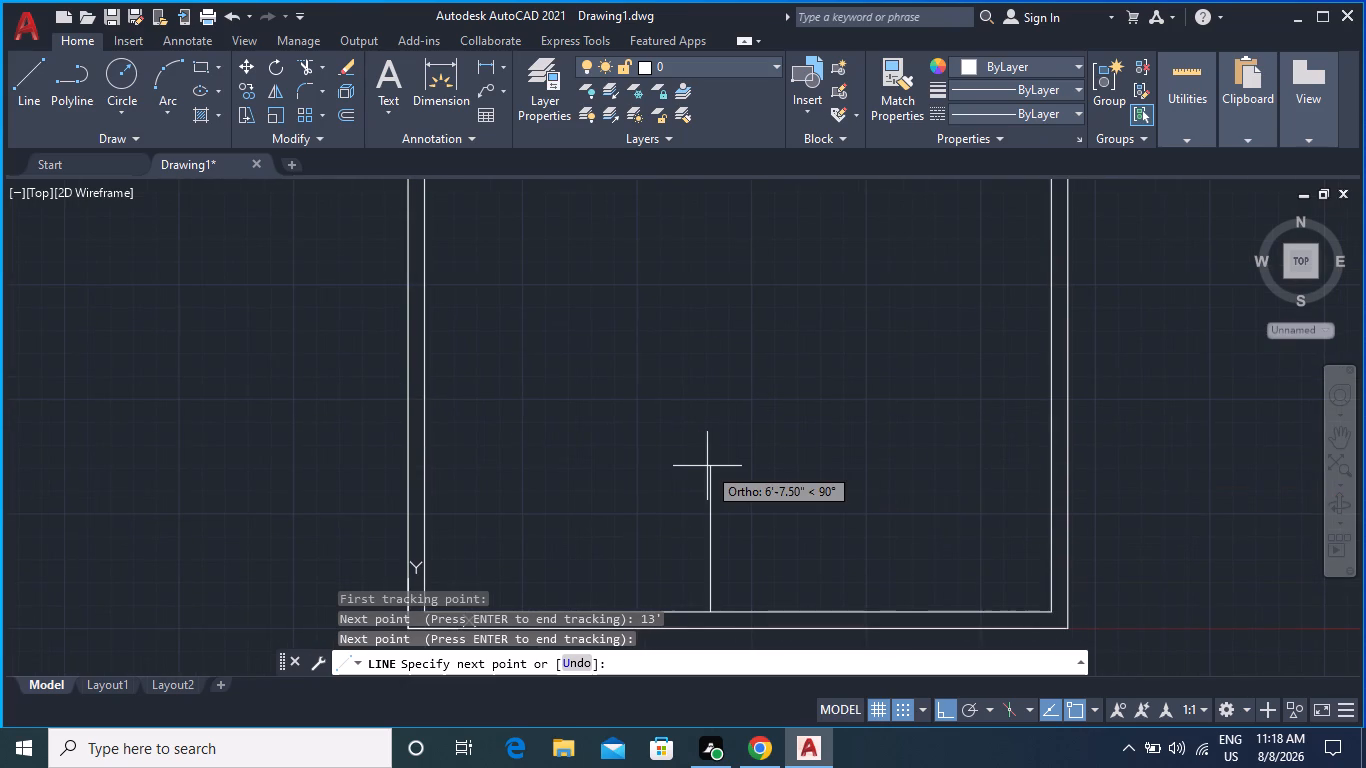
text(12')
key(Return)
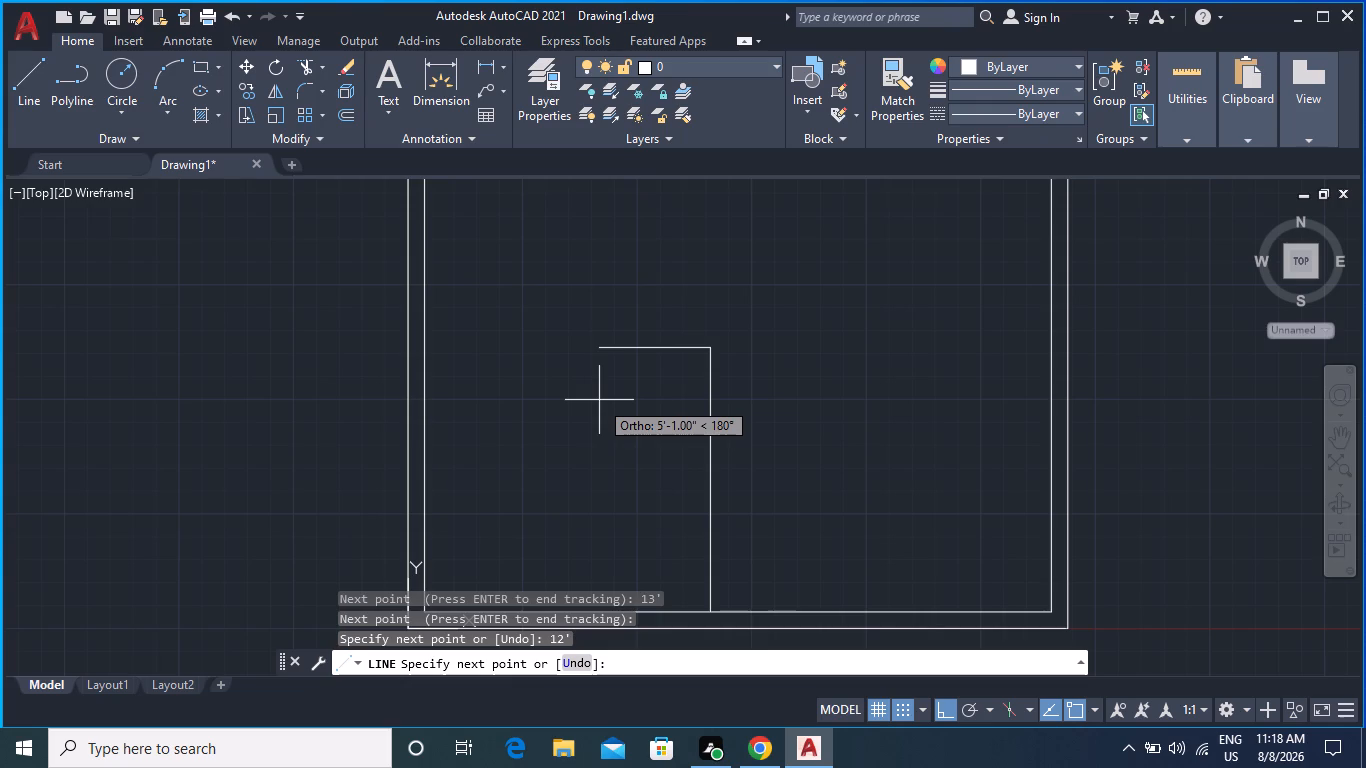
click(421, 349)
key(Escape)
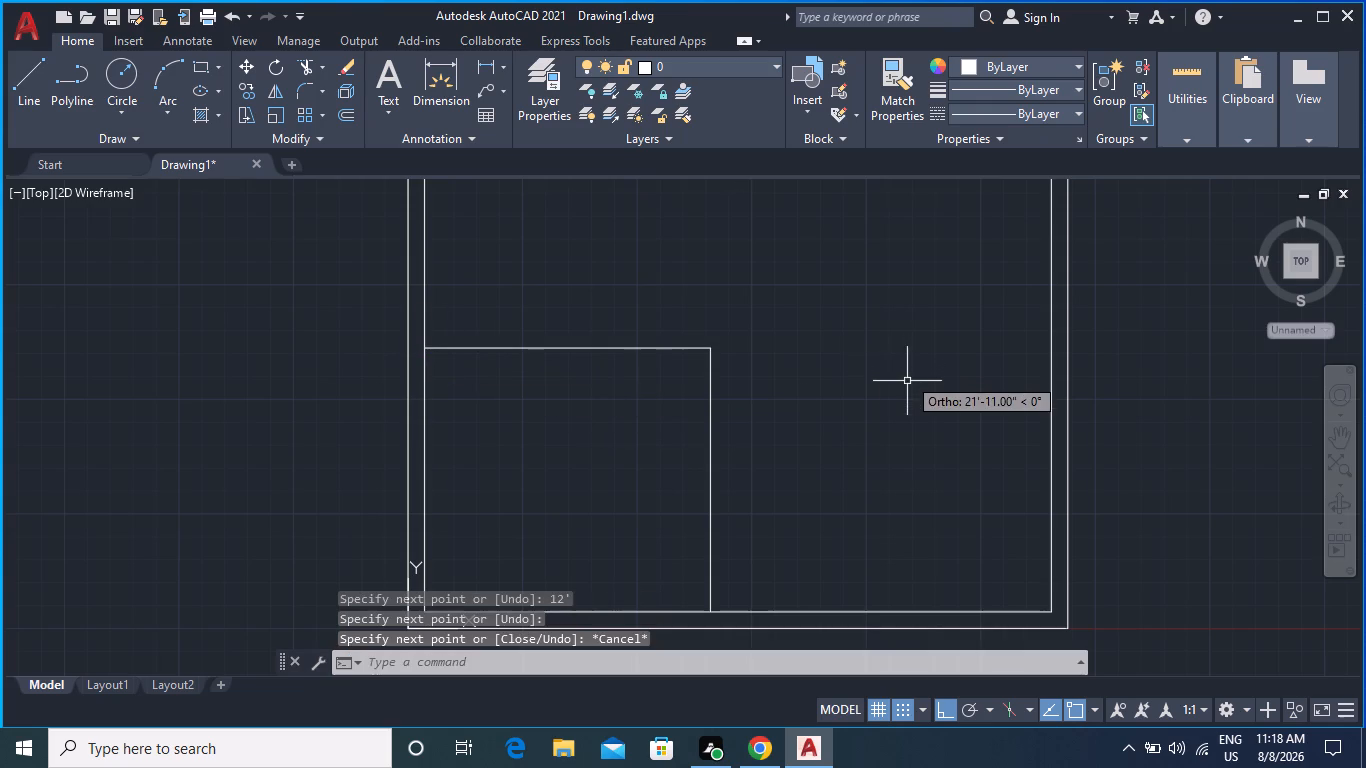
Offset the new 12' vertical line 9" to its right.
key(o)
key(Return)
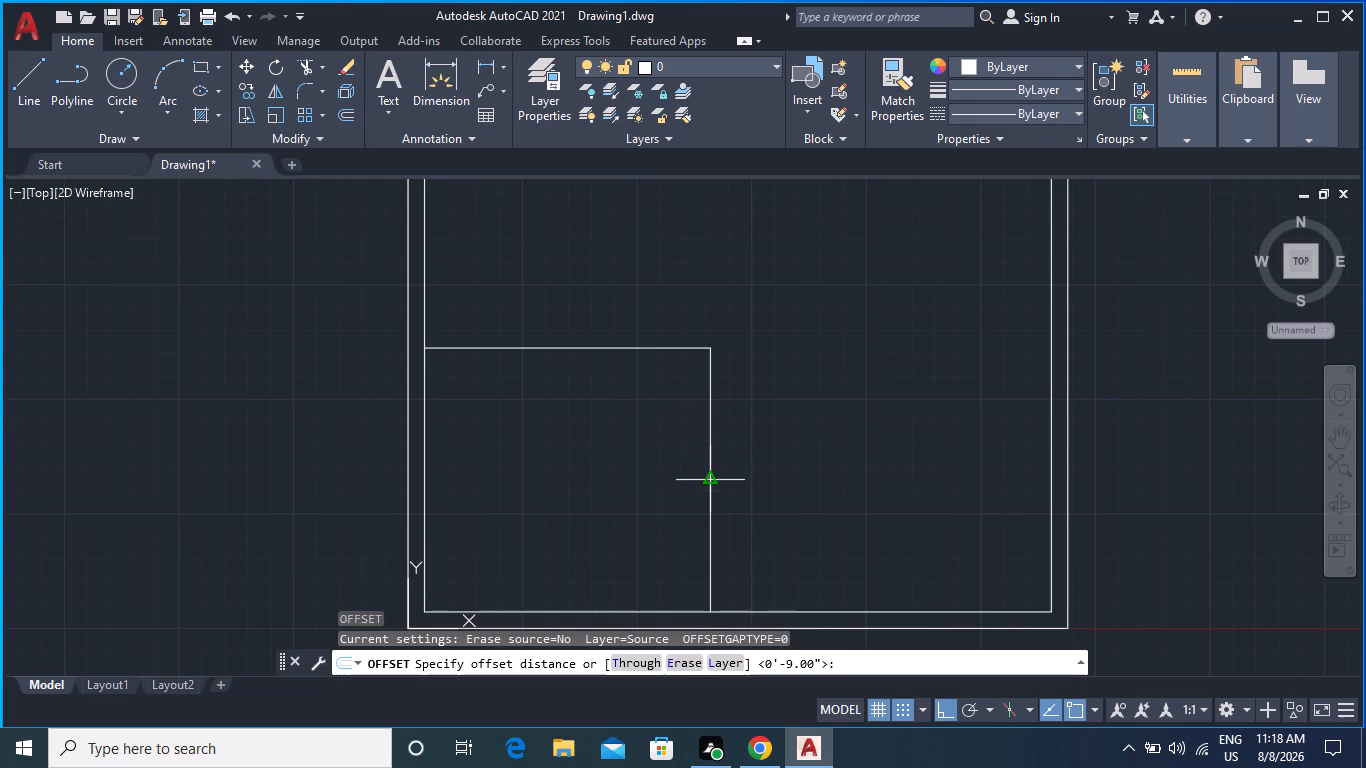
click(710, 482)
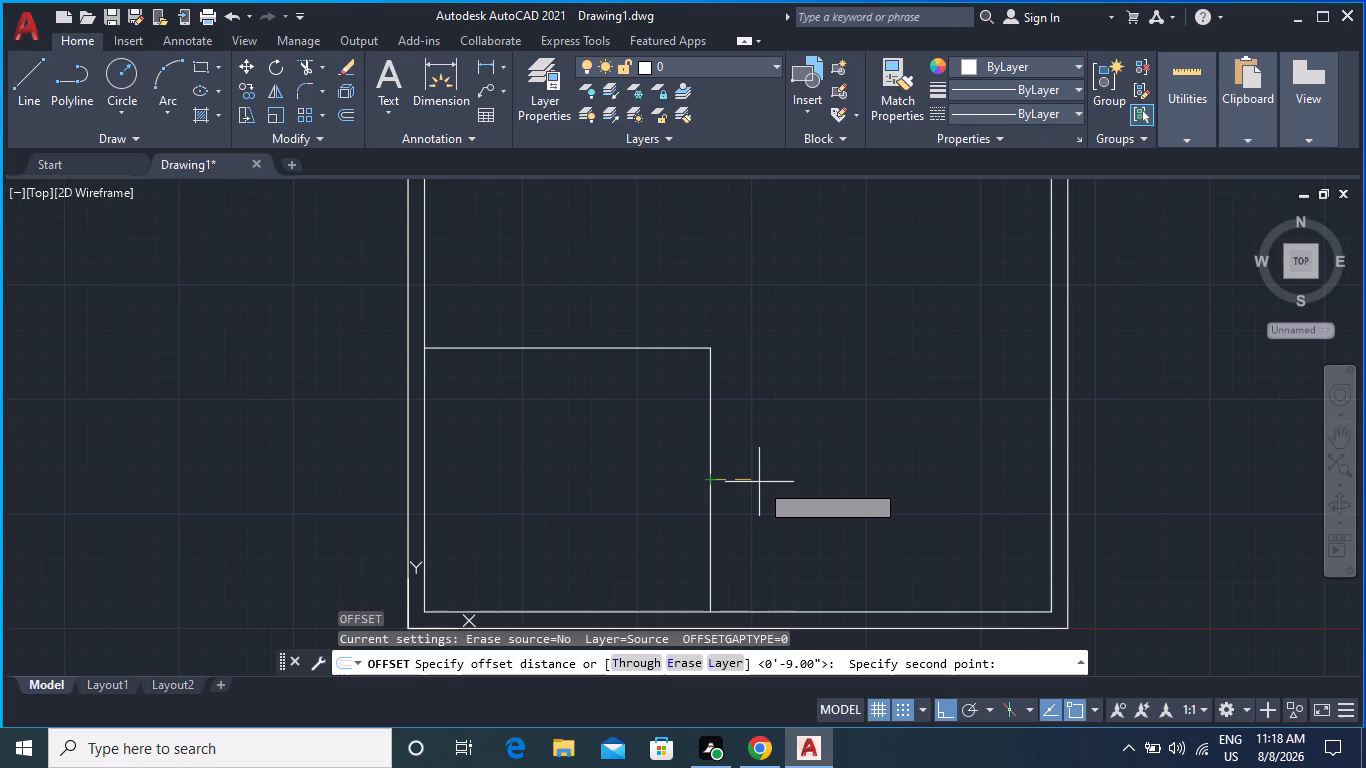
key(9)
key(shift+quotedbl)
key(Return)
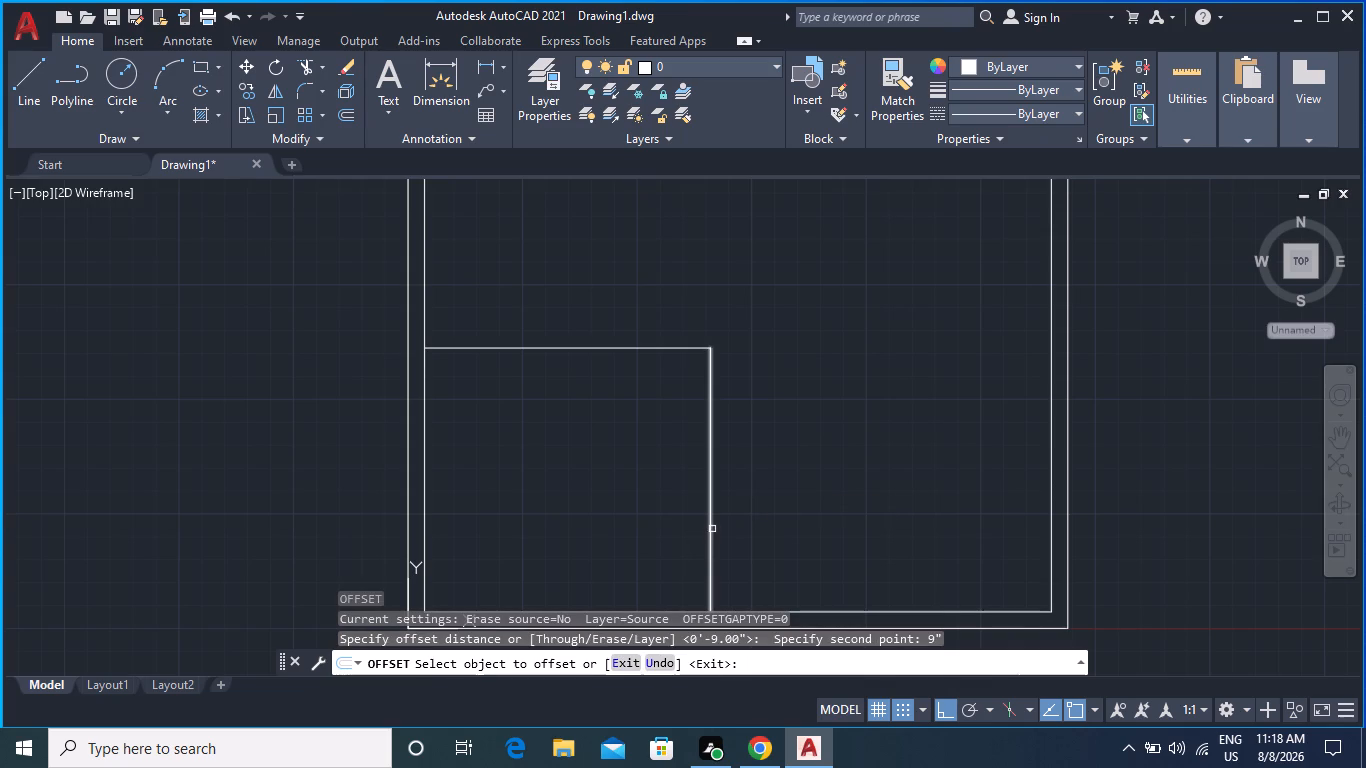
click(712, 529)
click(772, 525)
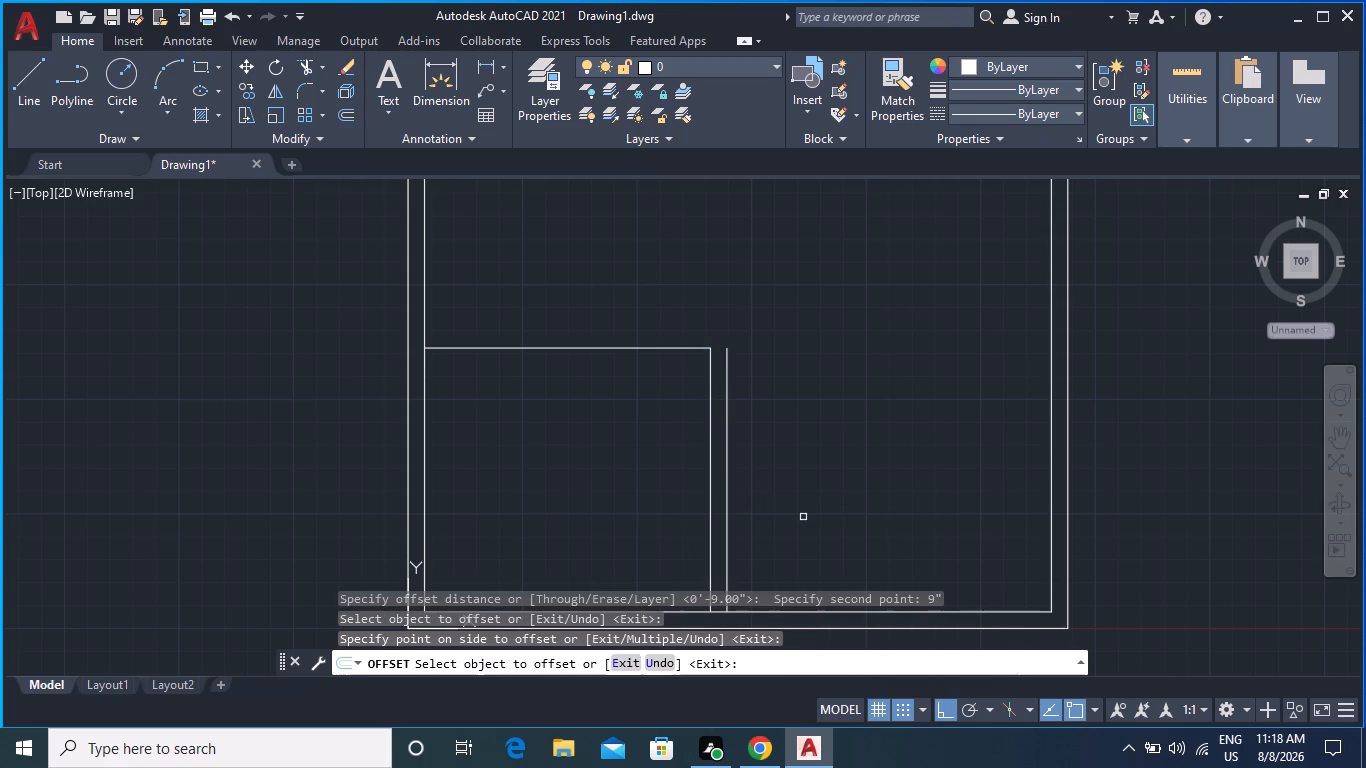
middle_drag(803, 517, 802, 452)
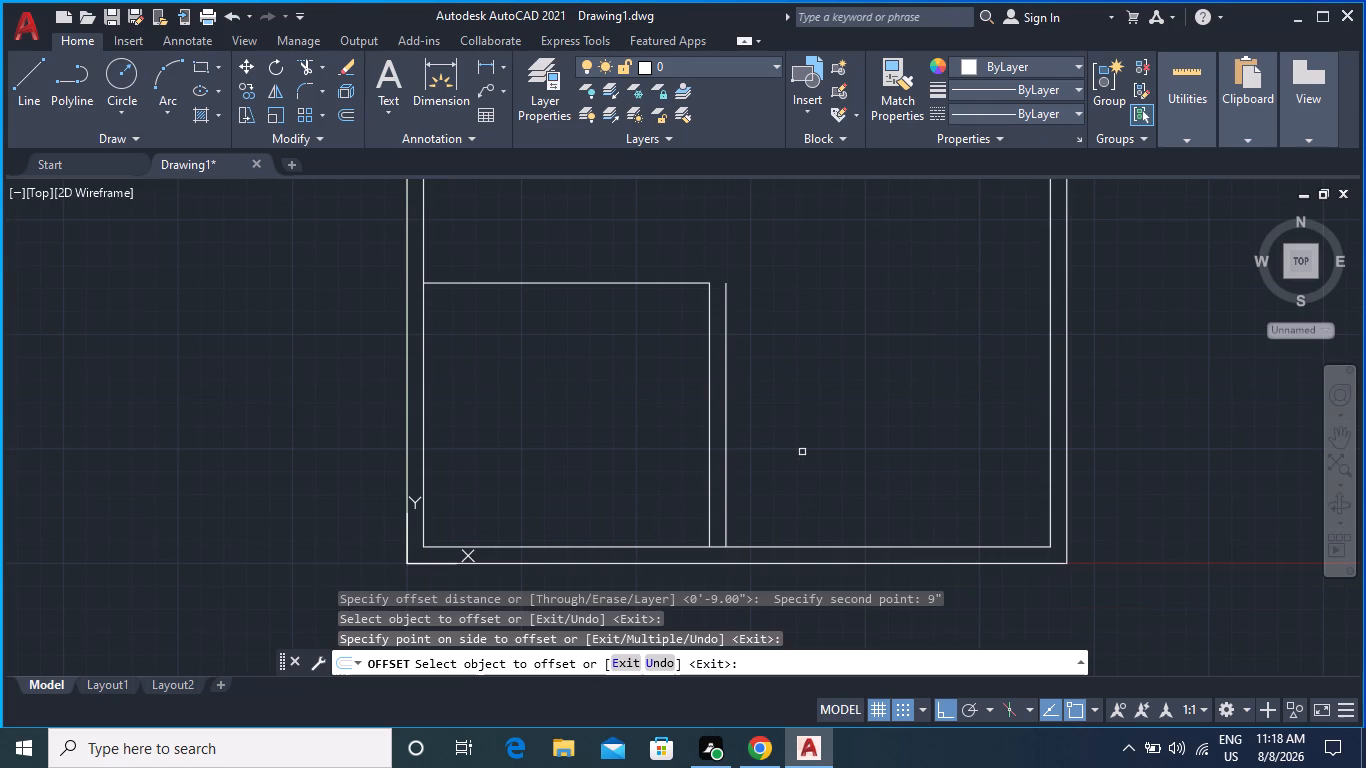
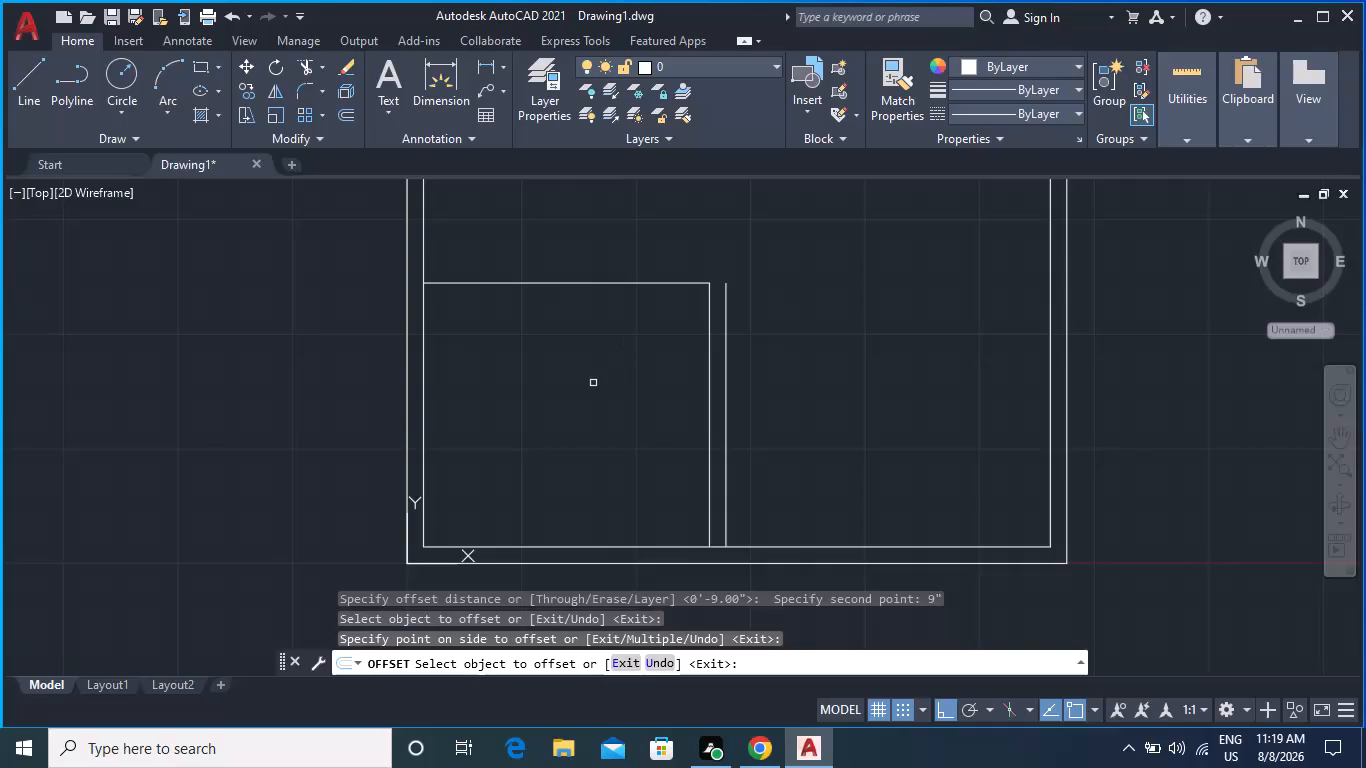
Offset the top line of the lower-left room 9" upward to form its upper wall.
middle_drag(593, 383, 583, 509)
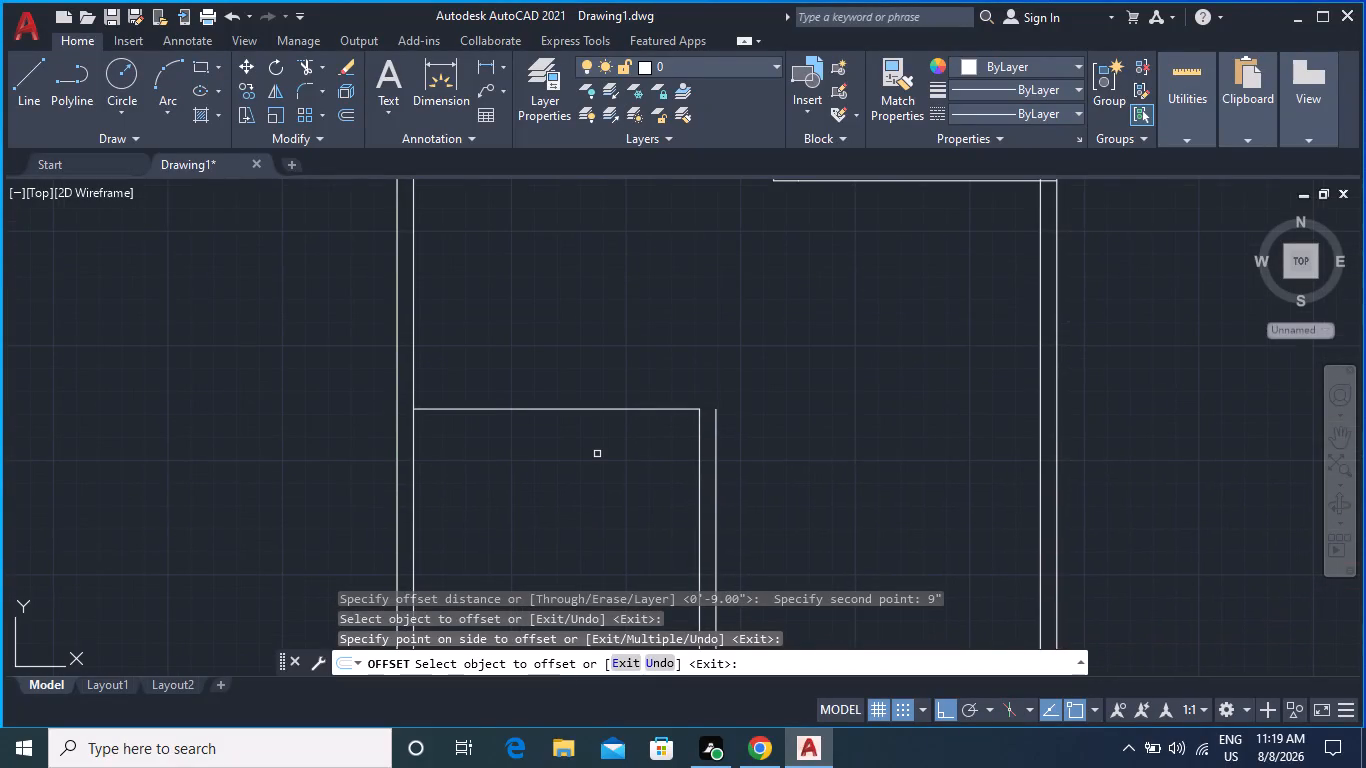
key(space)
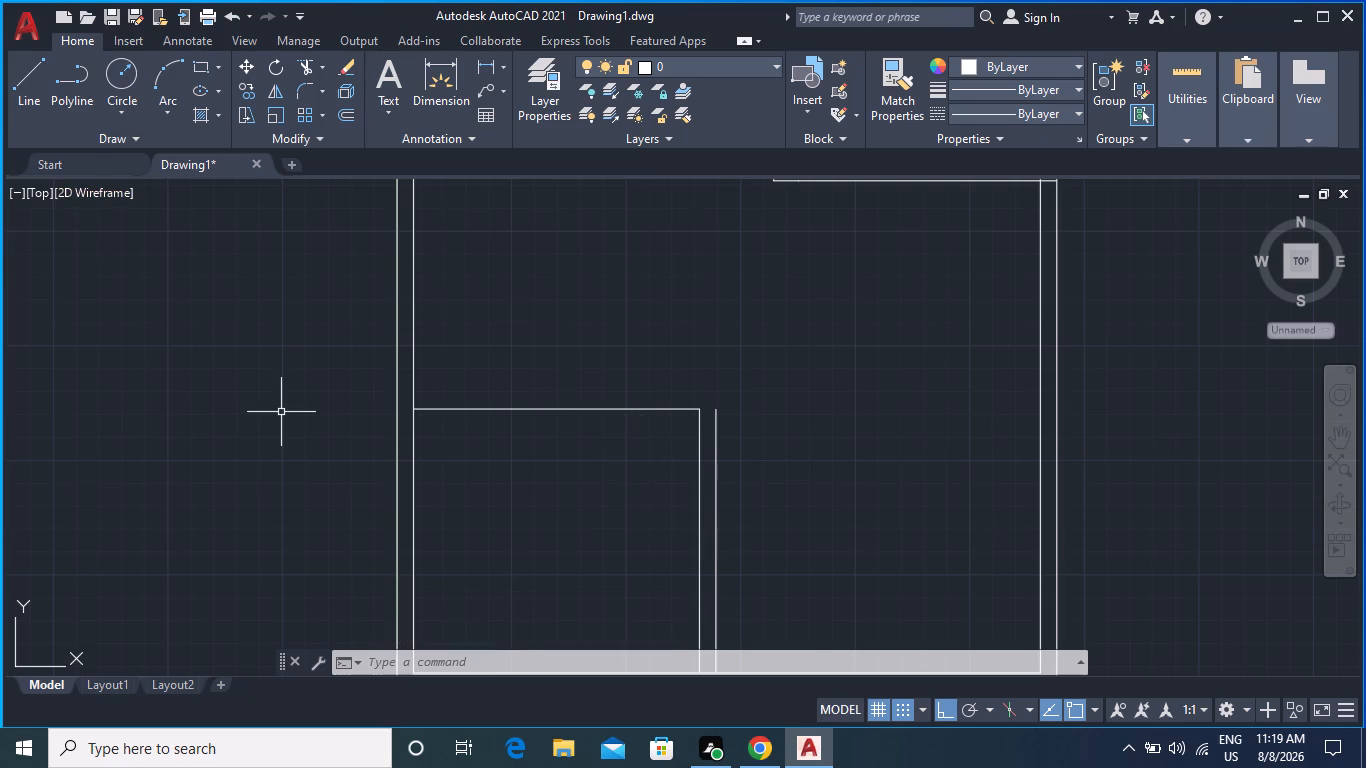
key(o)
key(Return)
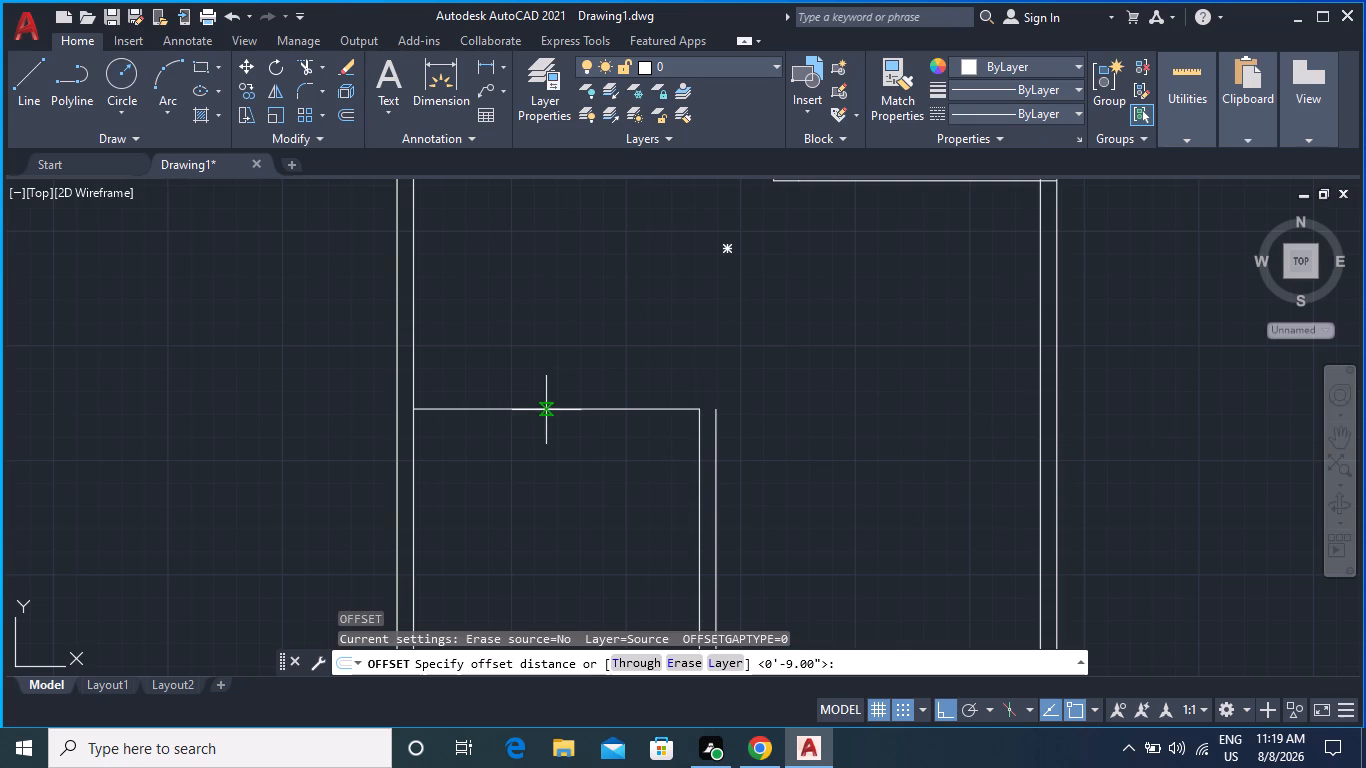
click(560, 410)
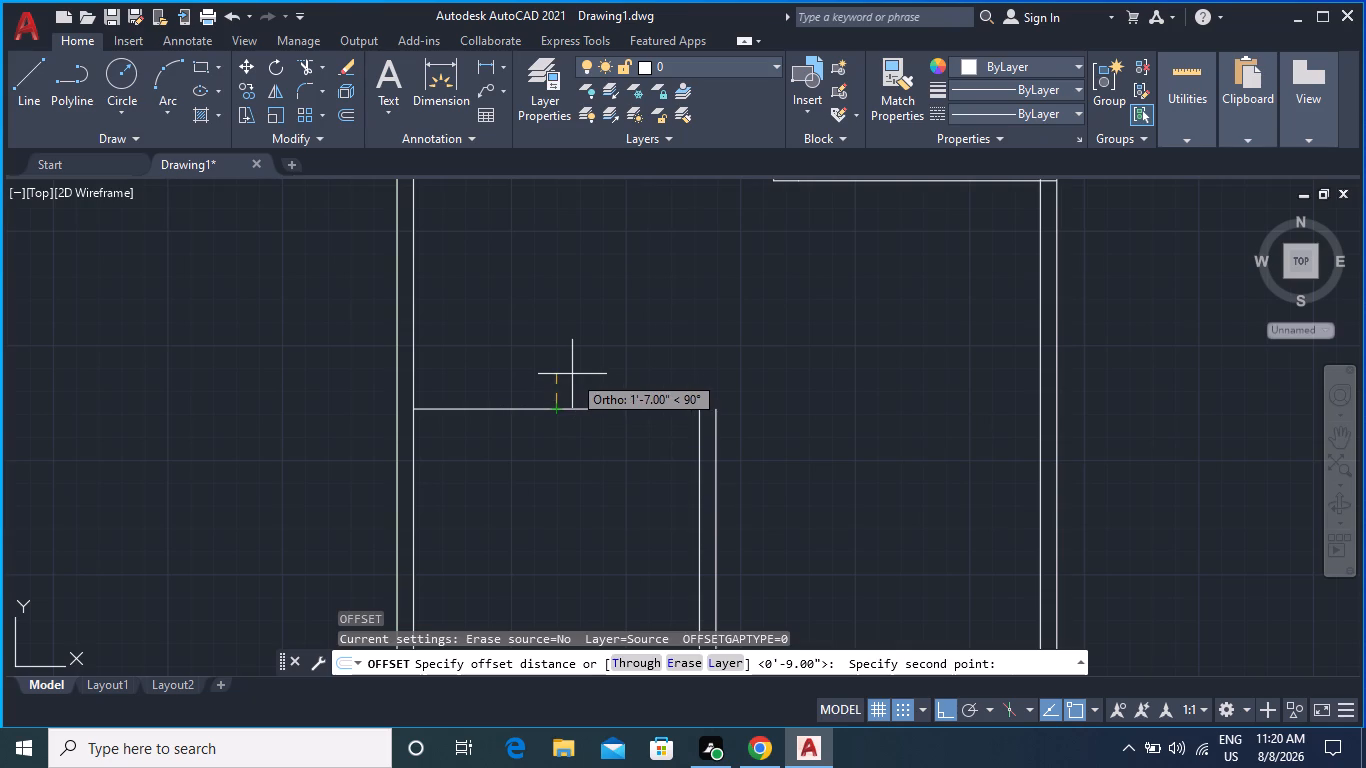
key(9)
key(shift+quotedbl)
key(Return)
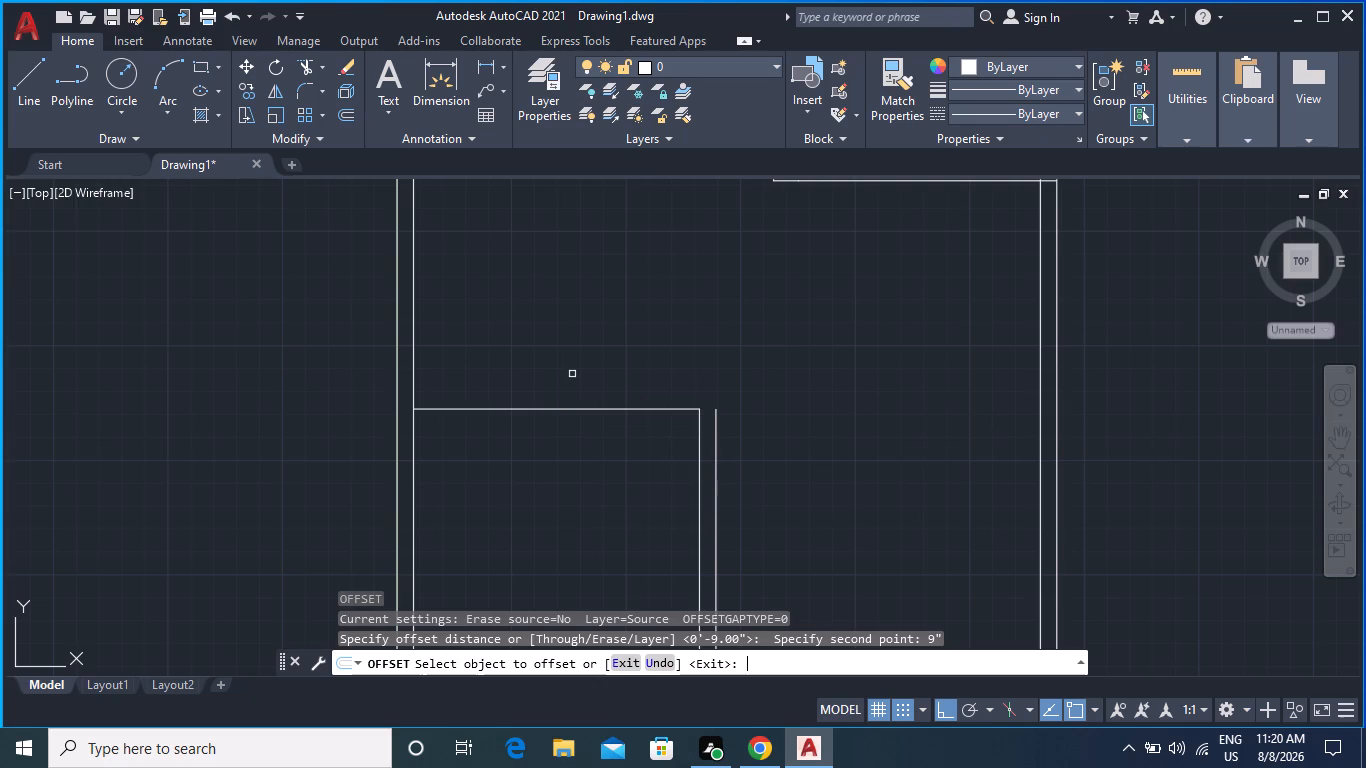
click(569, 409)
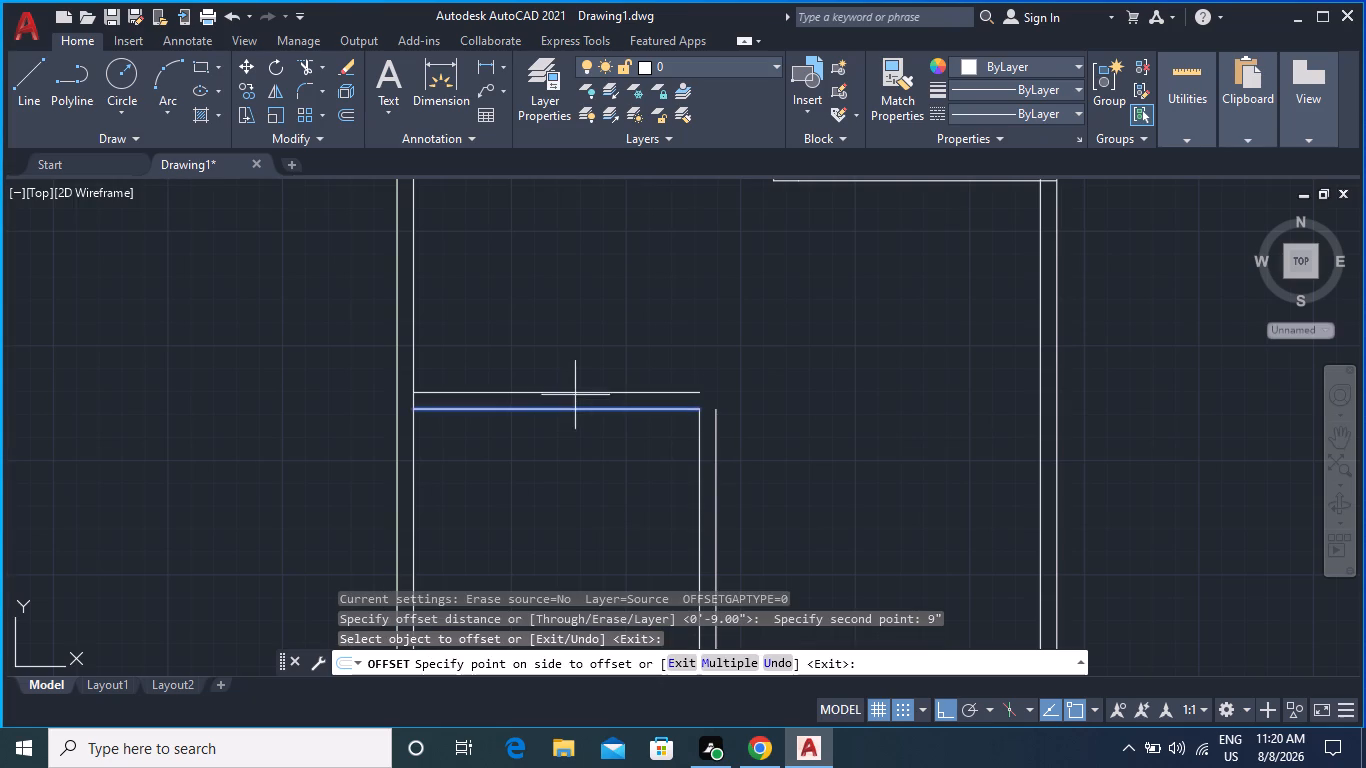
click(576, 384)
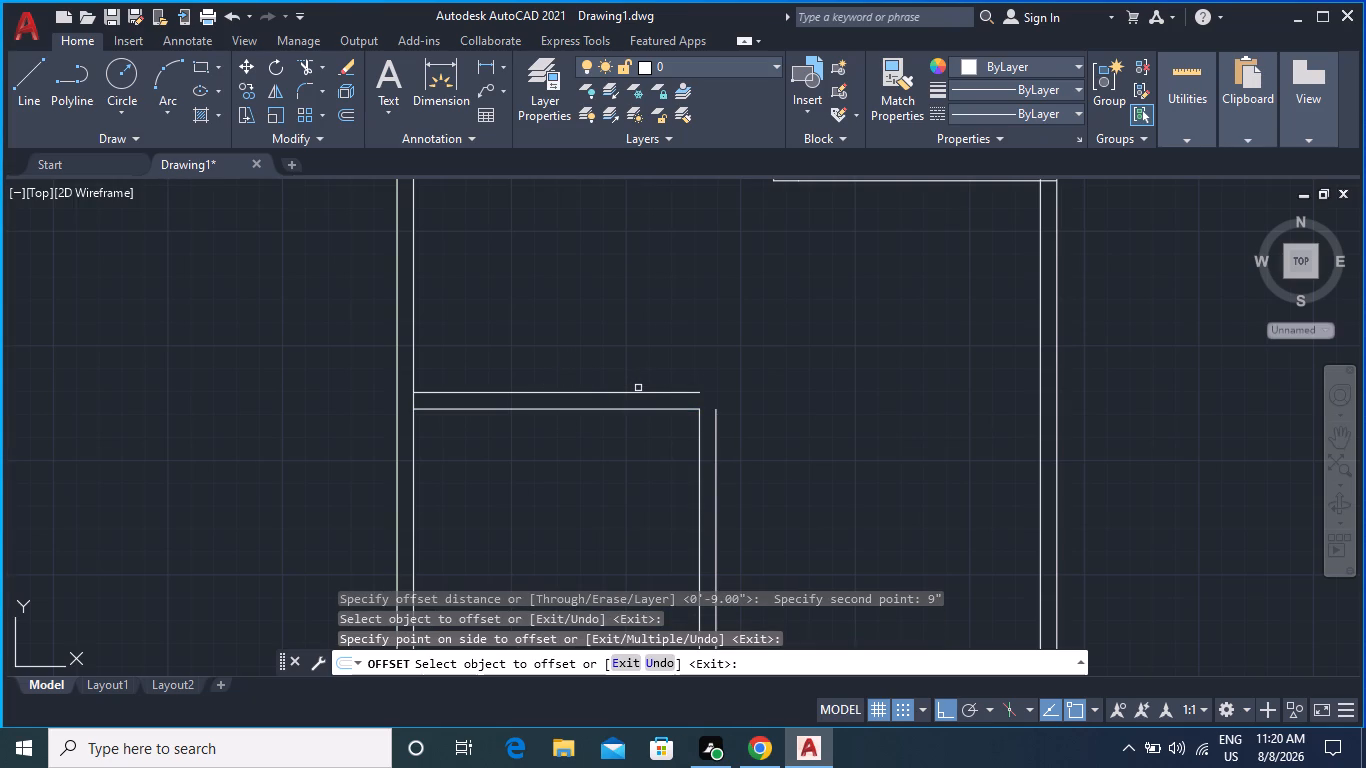
middle_drag(650, 353, 640, 407)
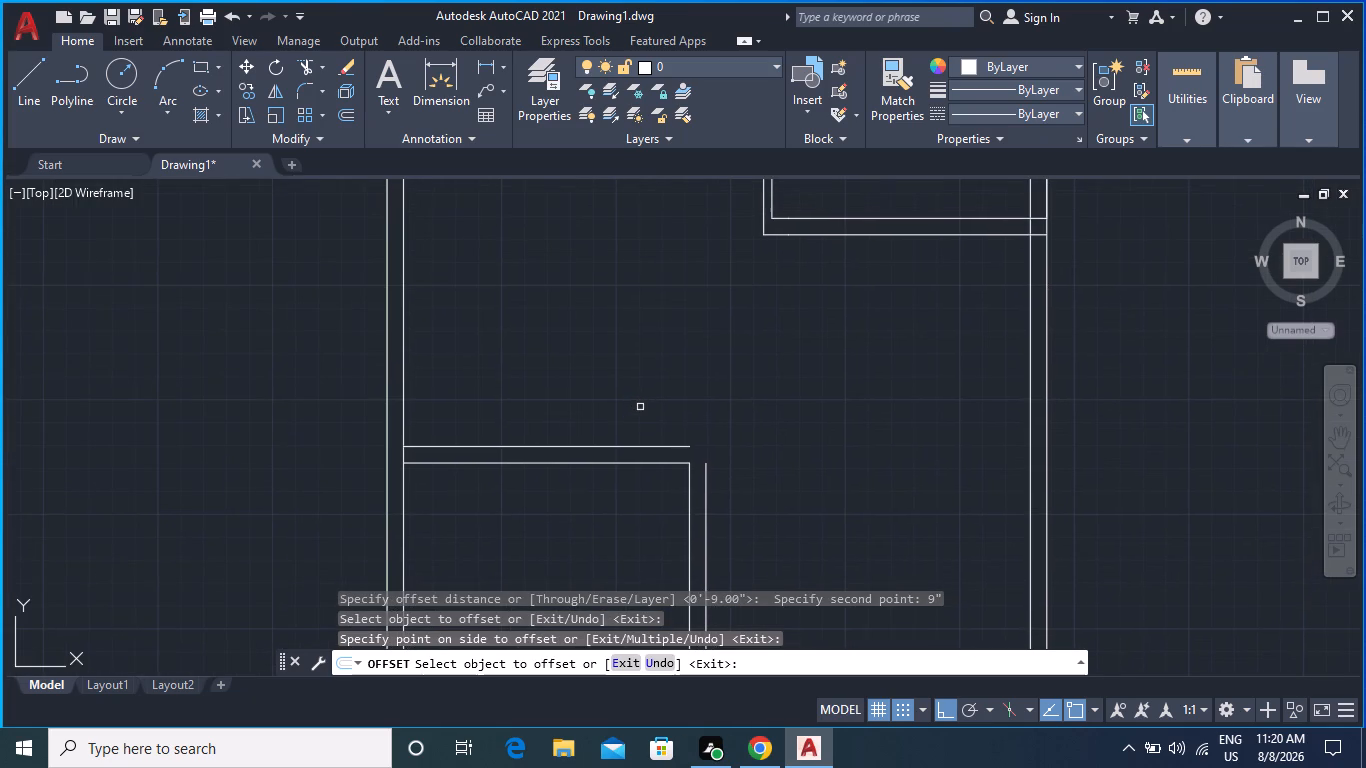
key(space)
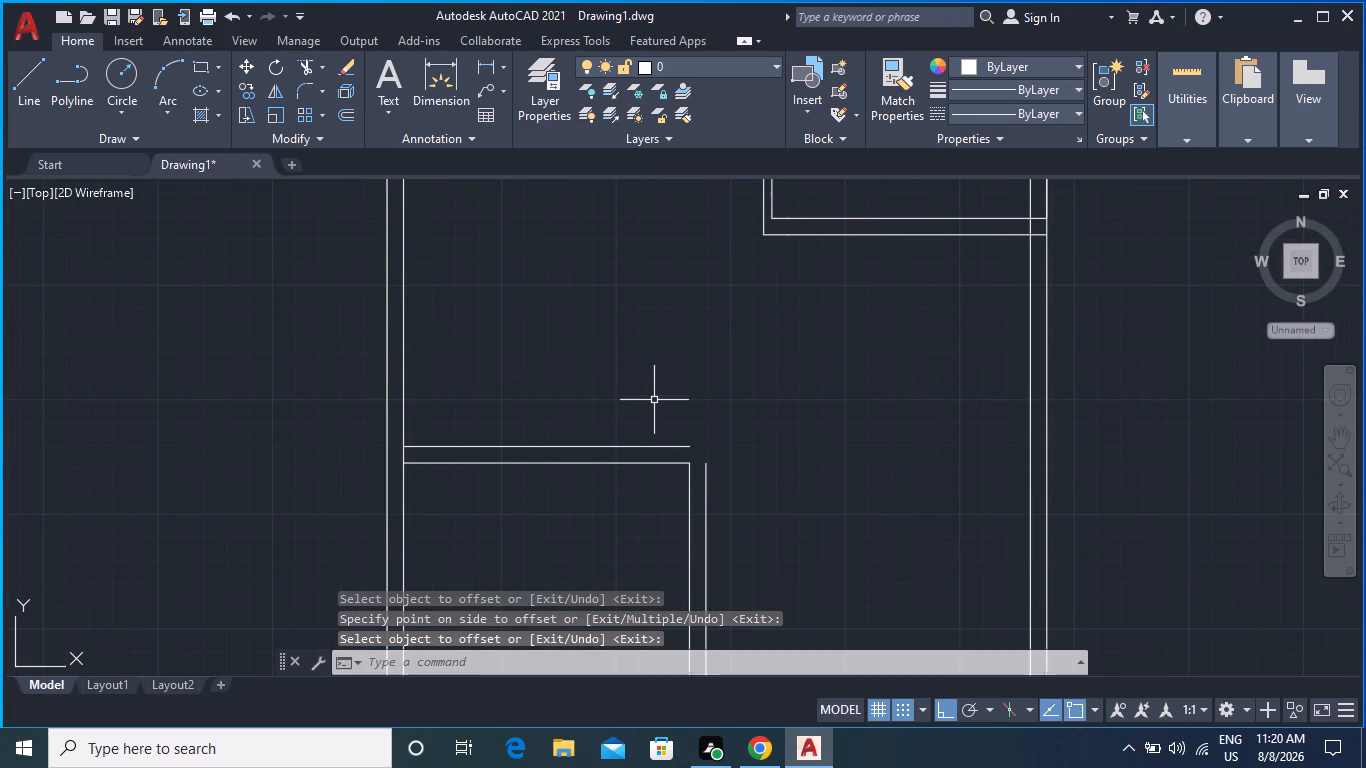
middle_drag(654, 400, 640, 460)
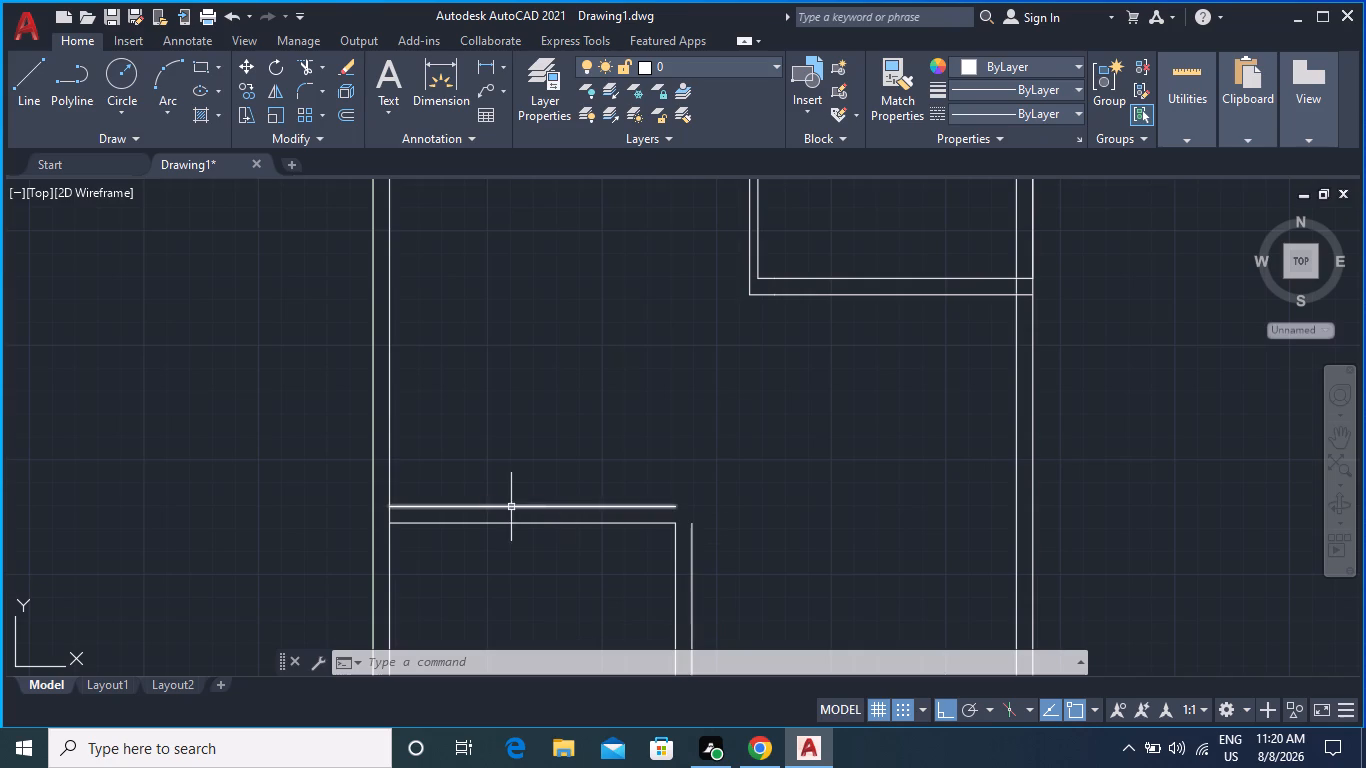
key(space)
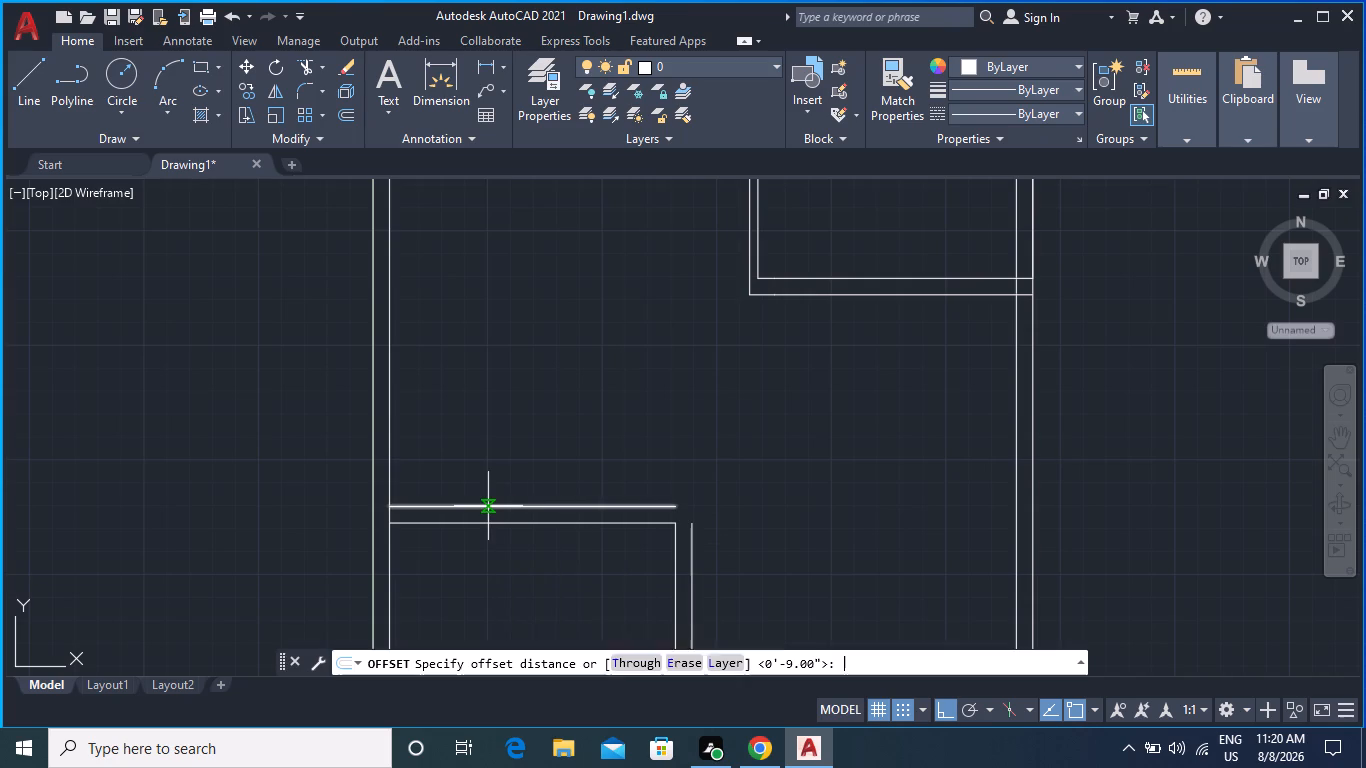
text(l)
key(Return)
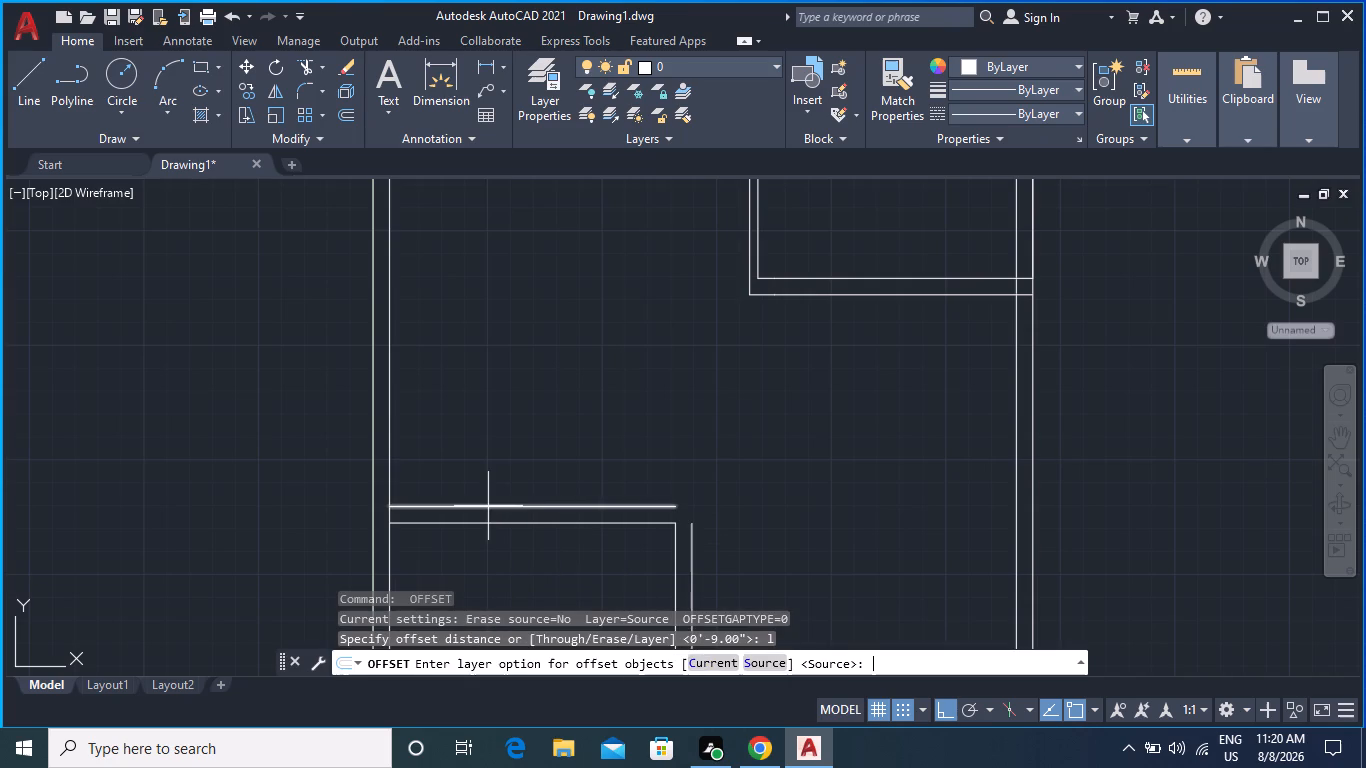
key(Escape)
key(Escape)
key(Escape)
Draw a 7' horizontal line rightward from the left wall's inner face, starting 5' above the lower-left room's upper wall.
key(l)
key(Return)
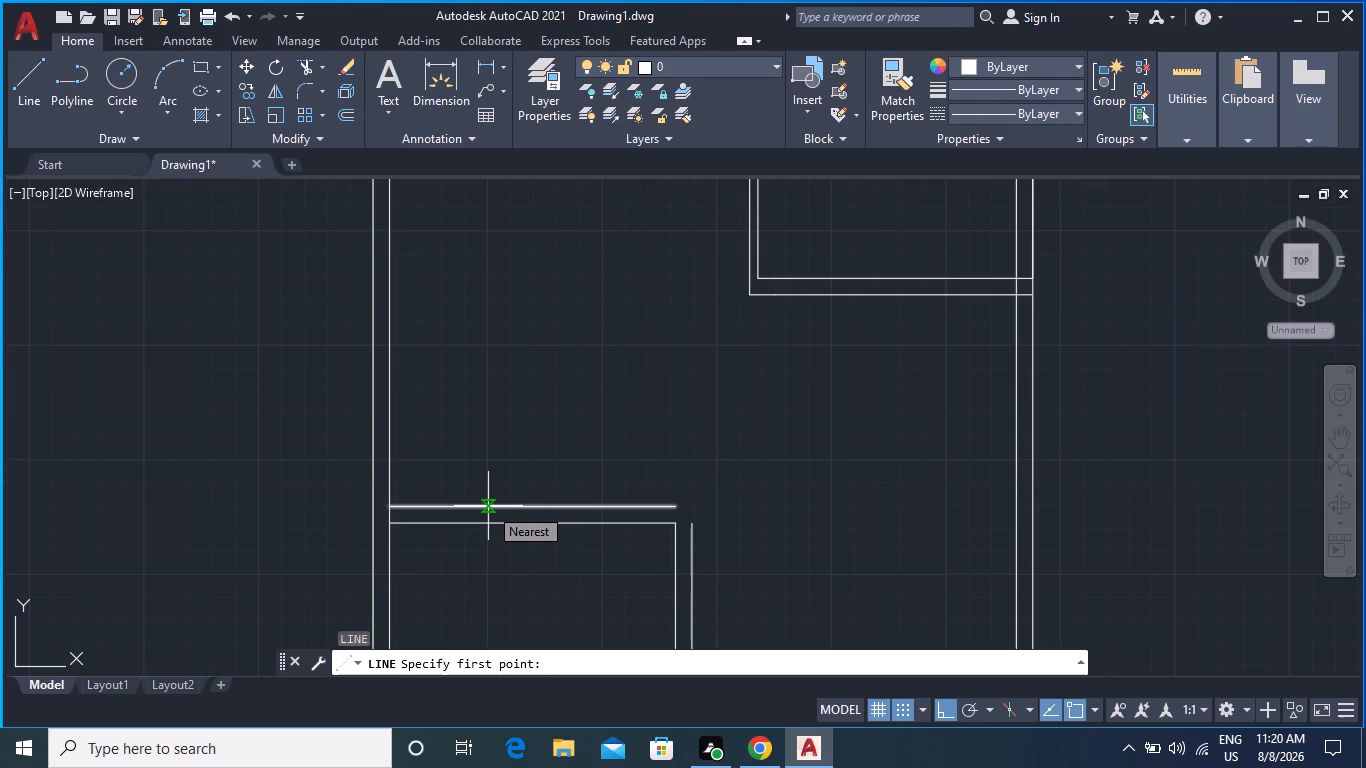
text(tk)
key(Return)
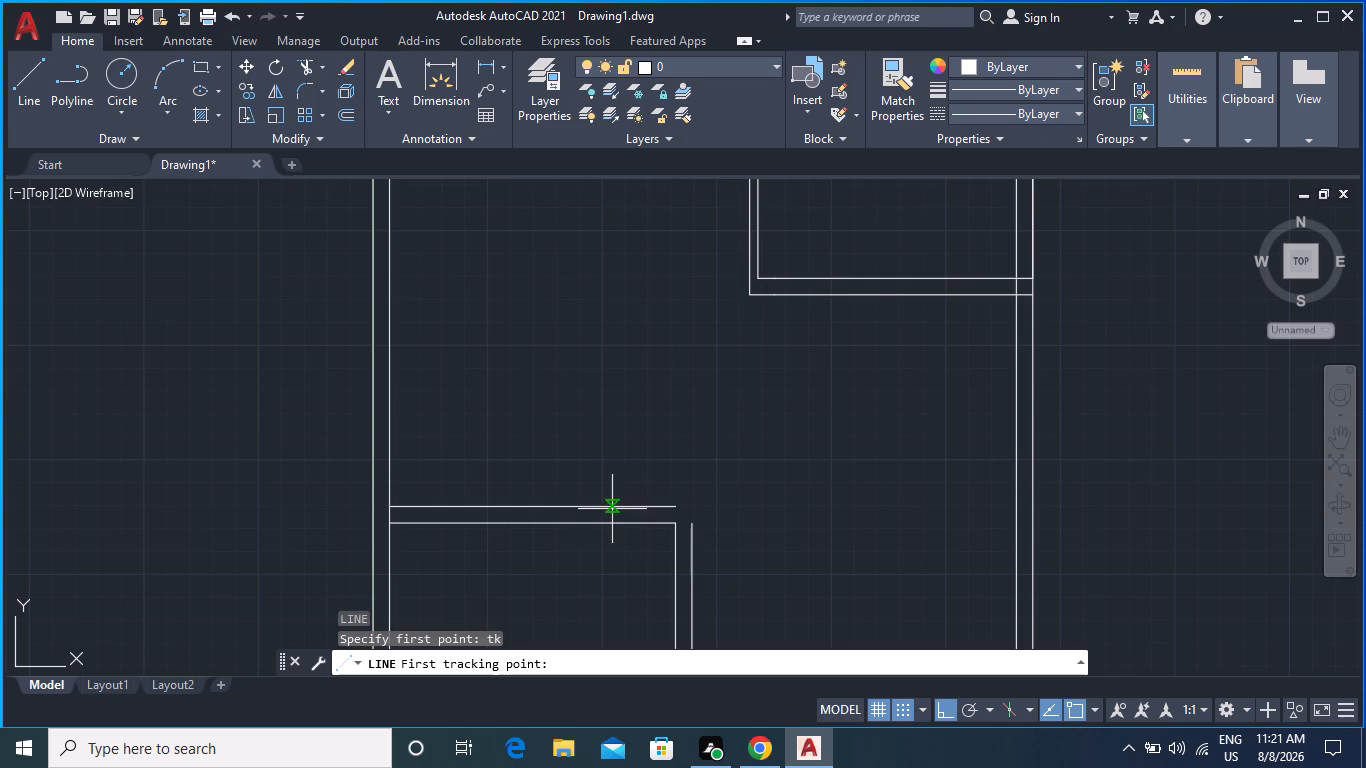
click(384, 507)
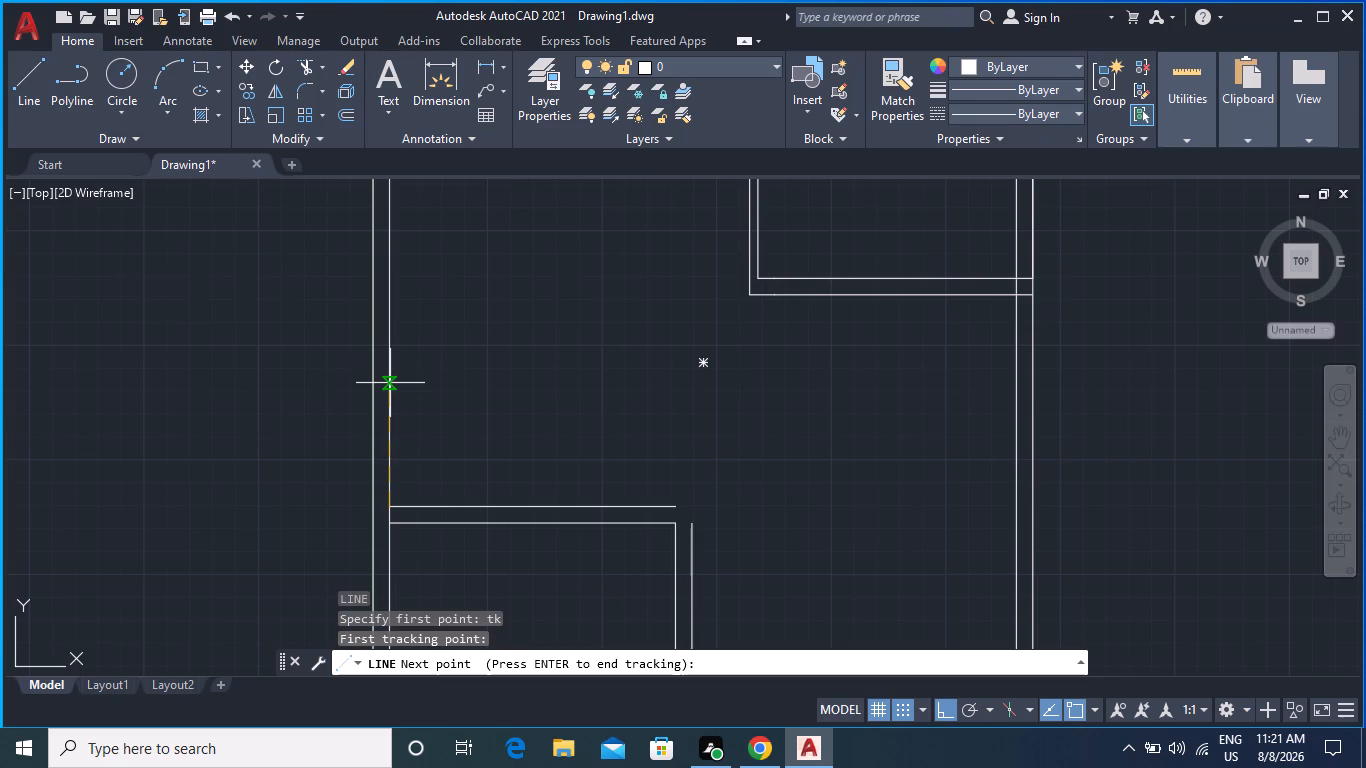
text(5')
key(Return)
key(Return)
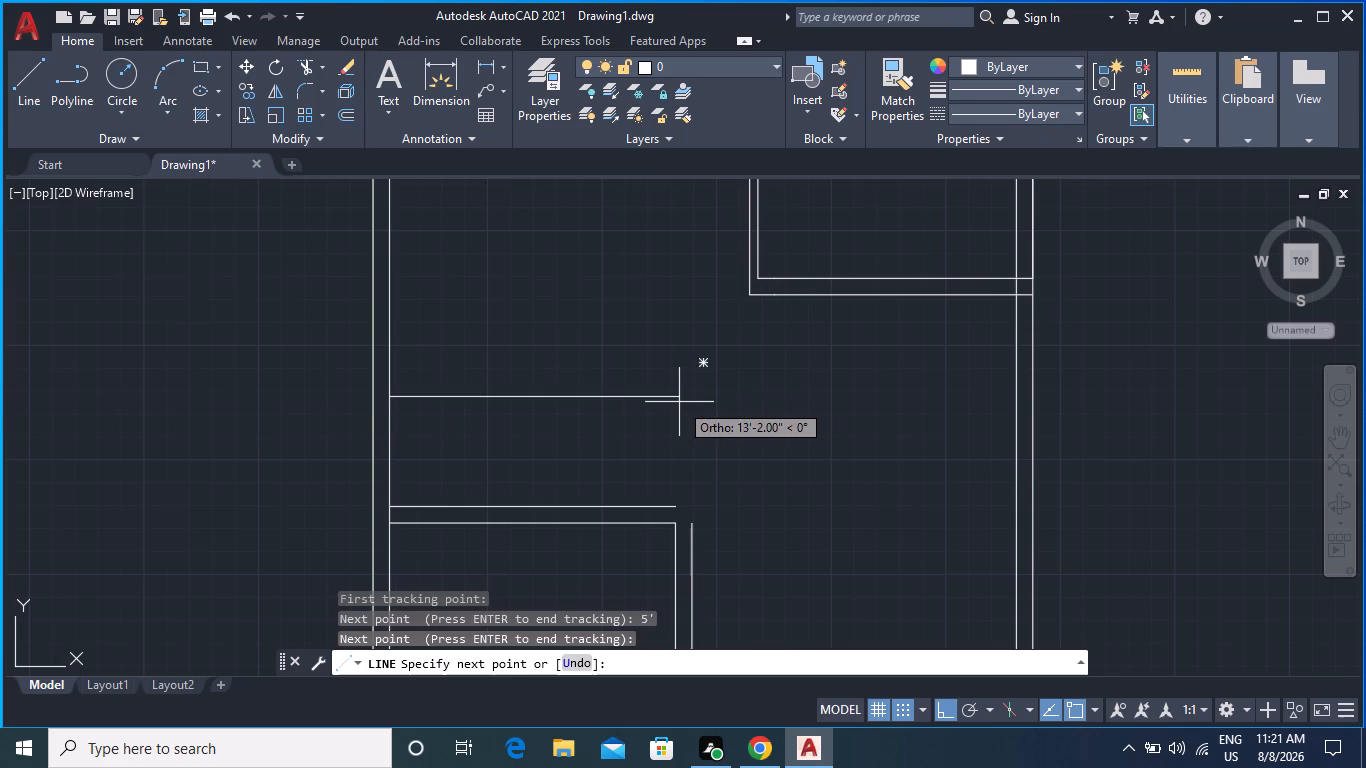
key(7)
key(apostrophe)
key(Return)
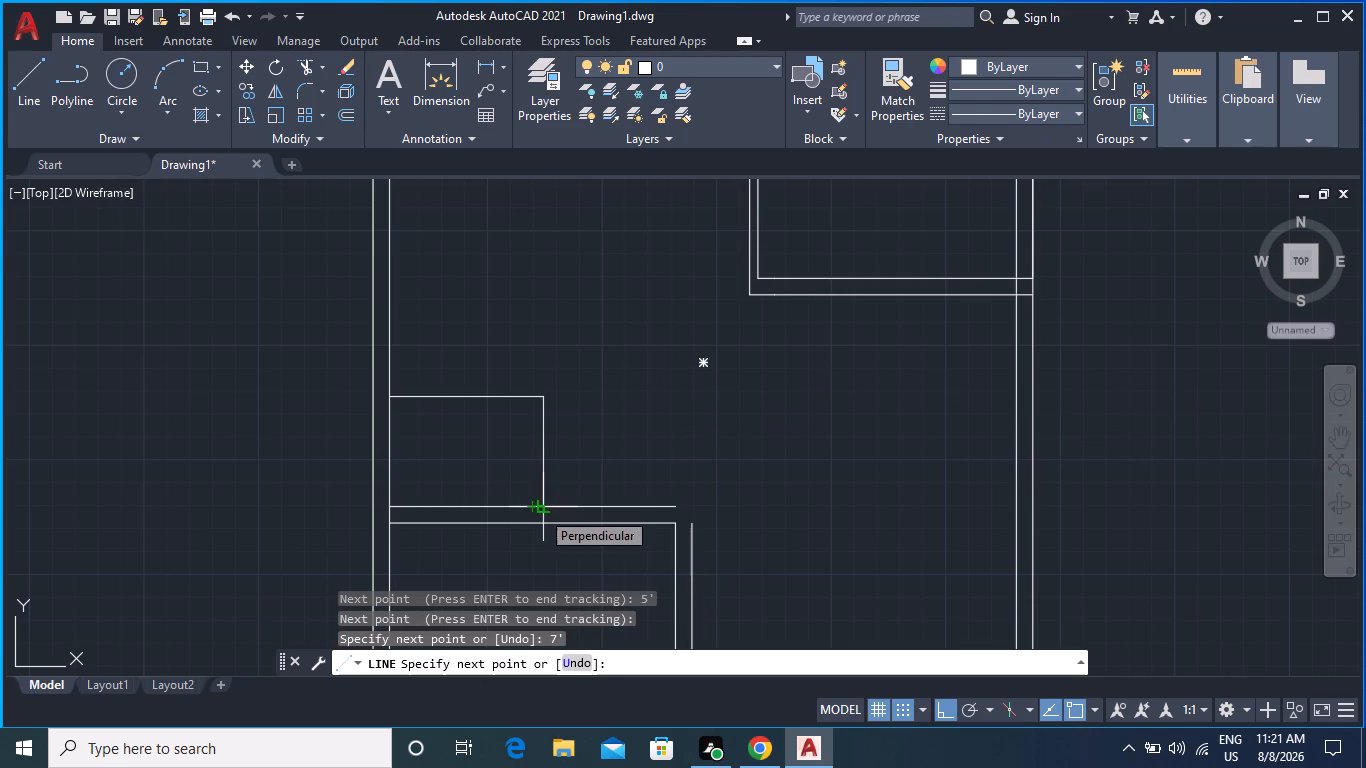
key(Return)
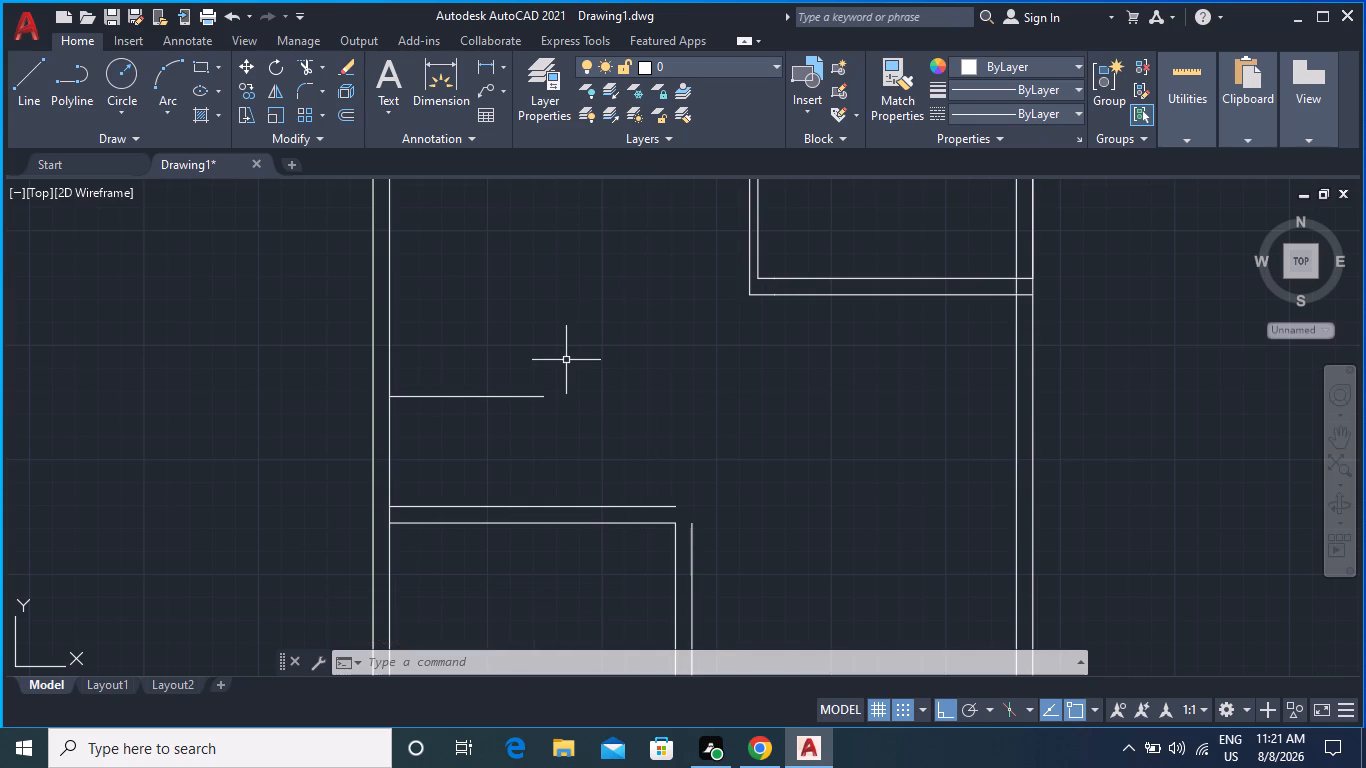
Offset the new 7' horizontal line 4.5" upward.
key(o)
key(Return)
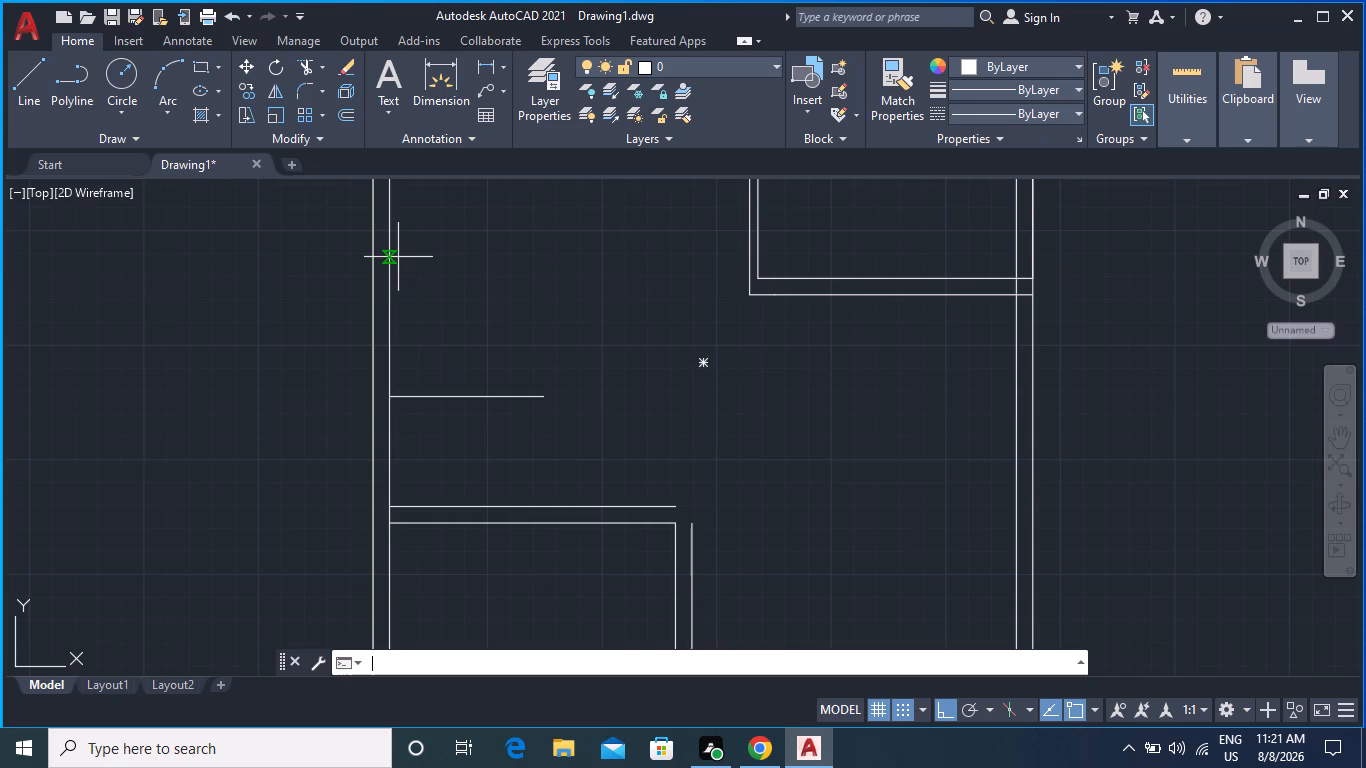
click(465, 400)
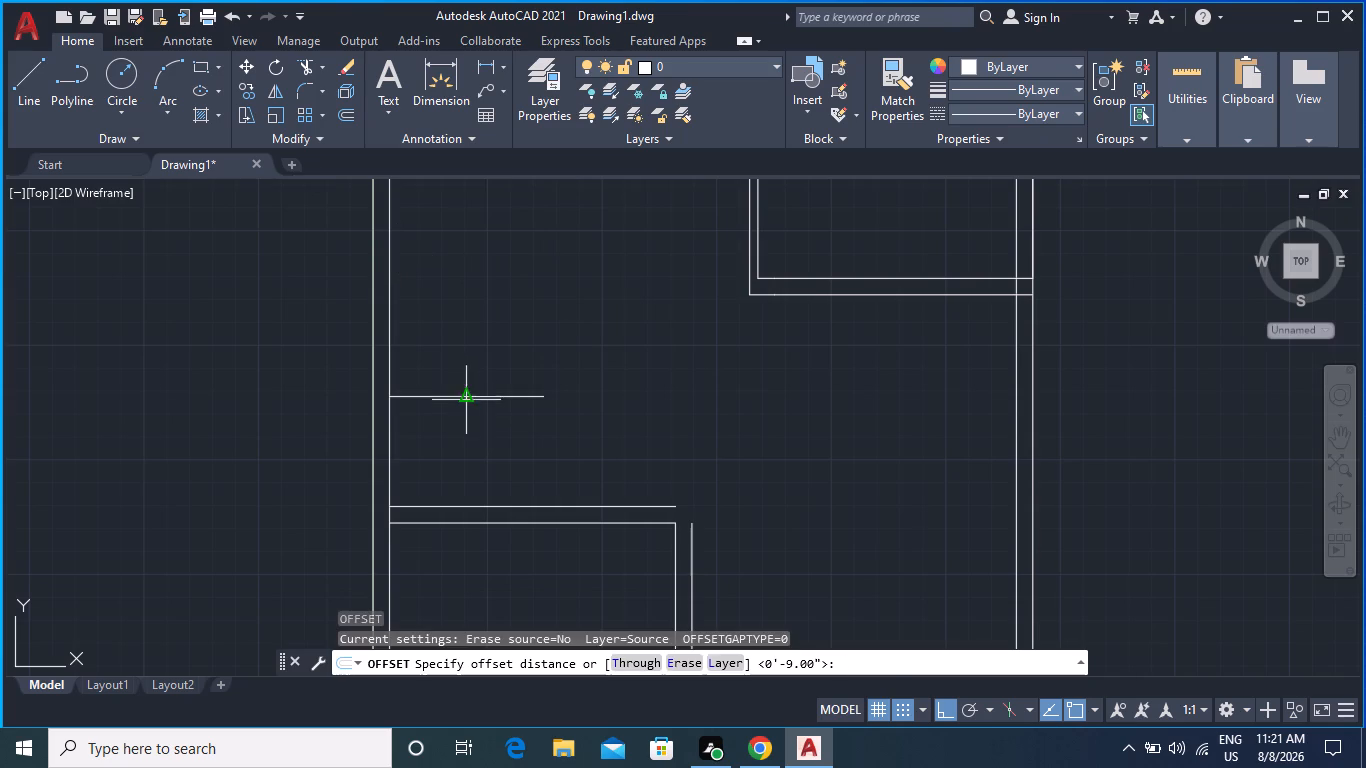
key(4)
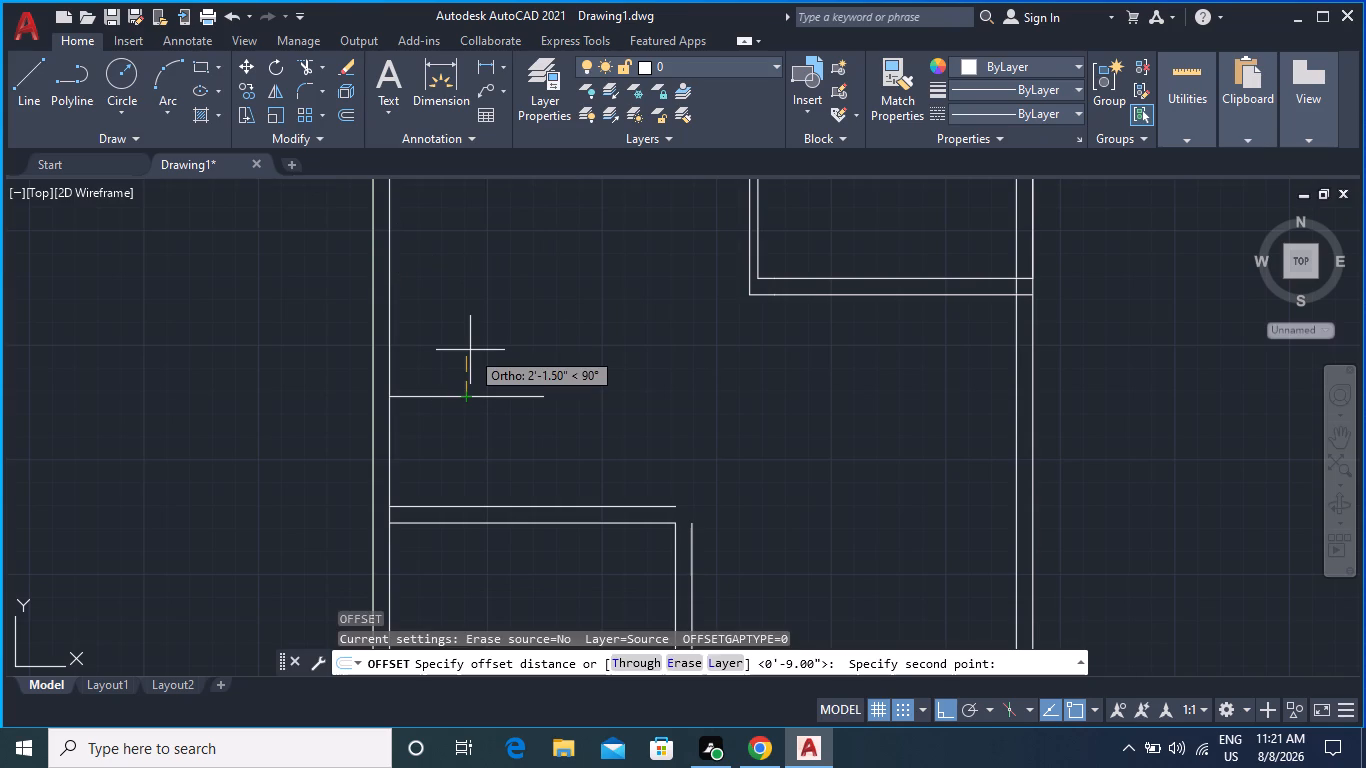
text(.5)
key(shift+quotedbl)
key(Return)
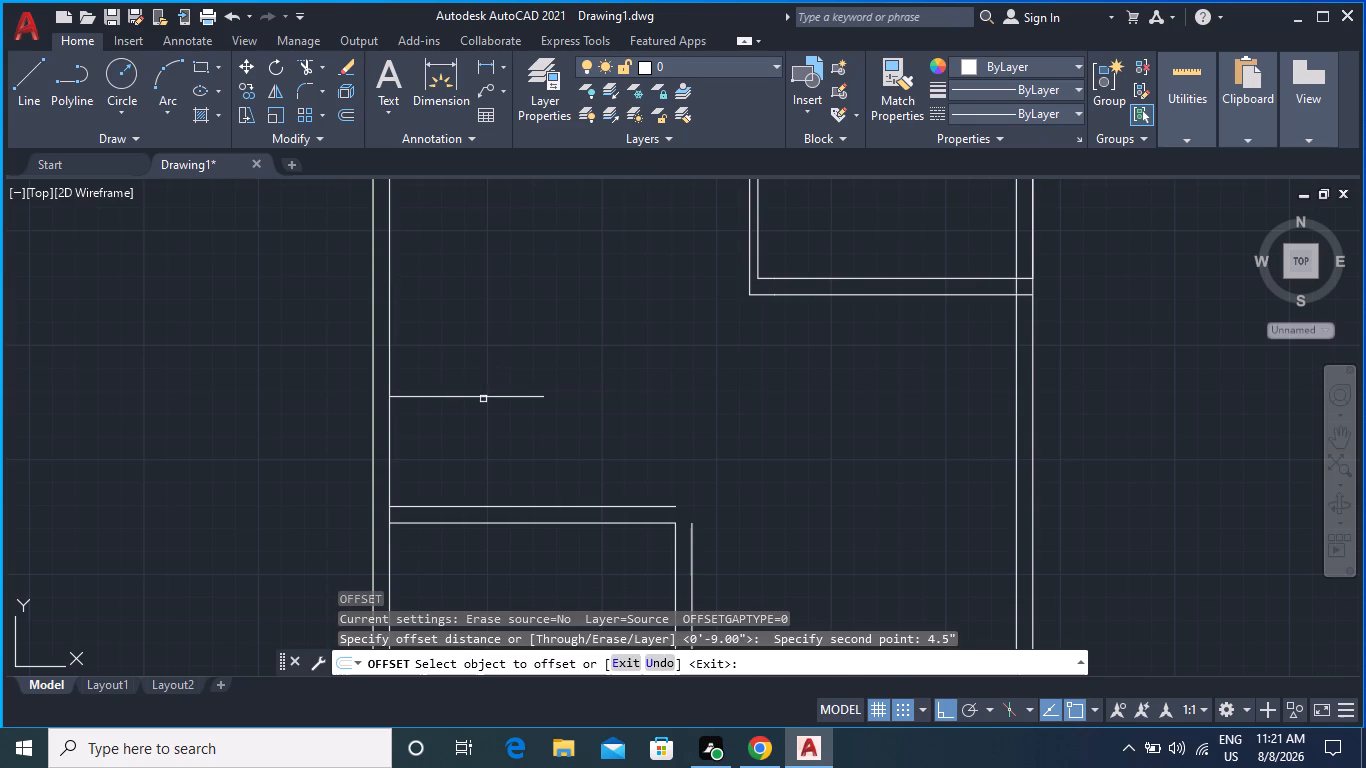
click(483, 399)
click(492, 335)
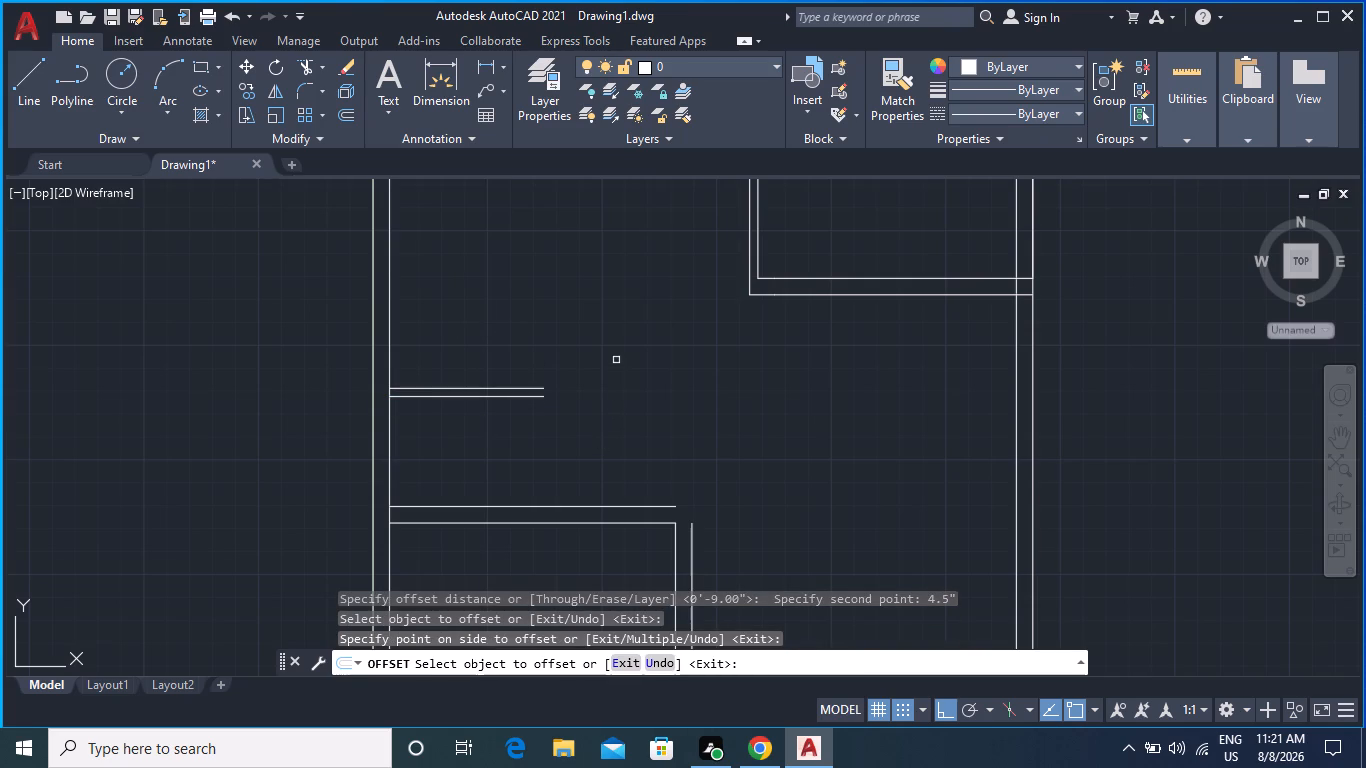
Draw a vertical line from the right end of the lower 7' line down to the upper face of the 9" wall.
scroll(616, 356, down, 1)
middle_drag(616, 356, 601, 382)
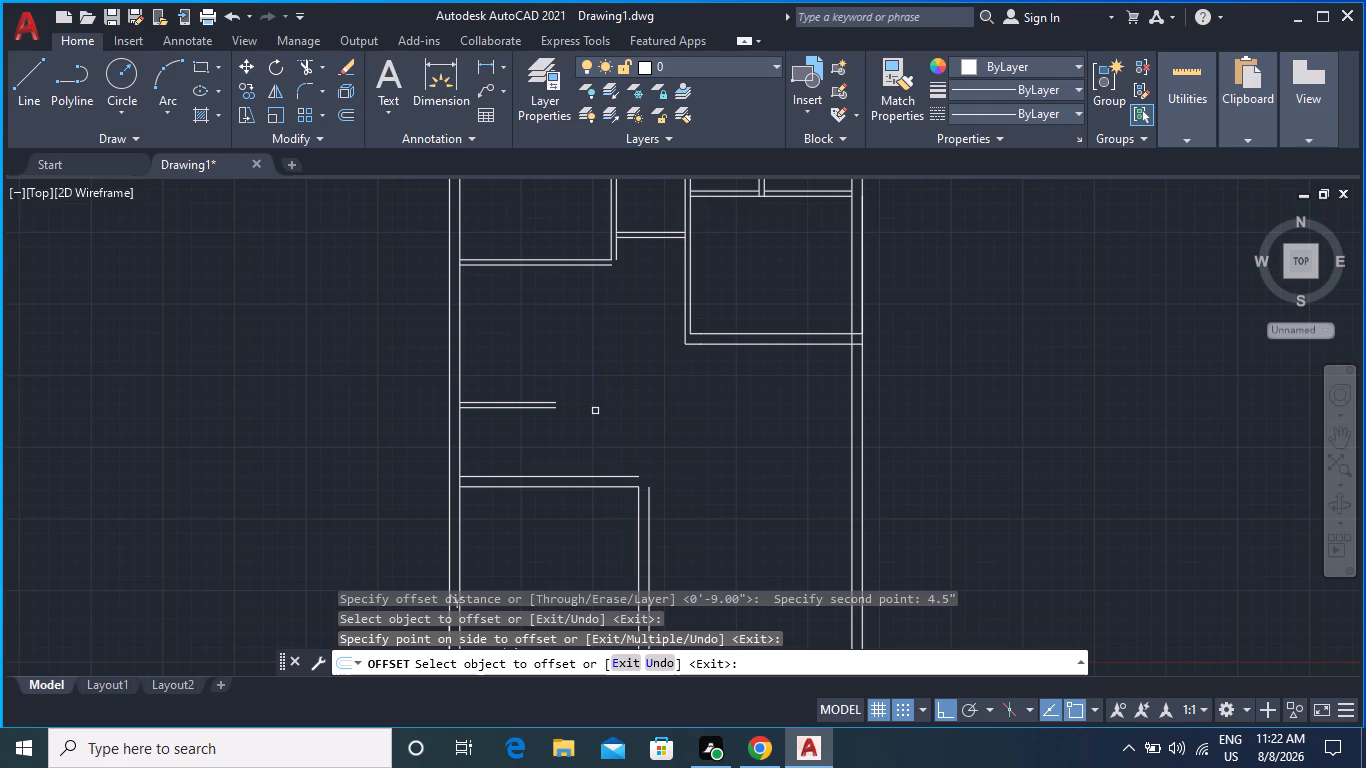
middle_drag(595, 411, 546, 348)
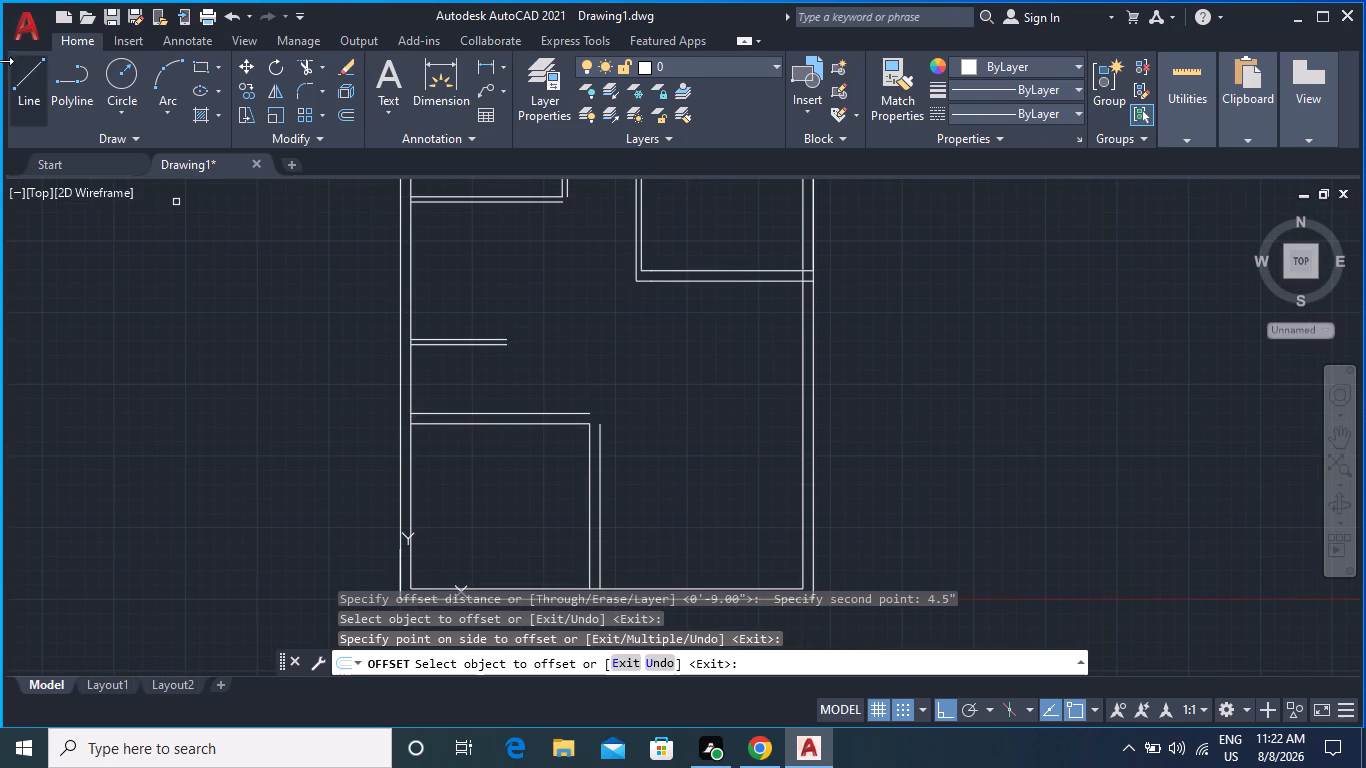
click(32, 69)
scroll(447, 283, up, 1)
middle_drag(546, 400, 549, 399)
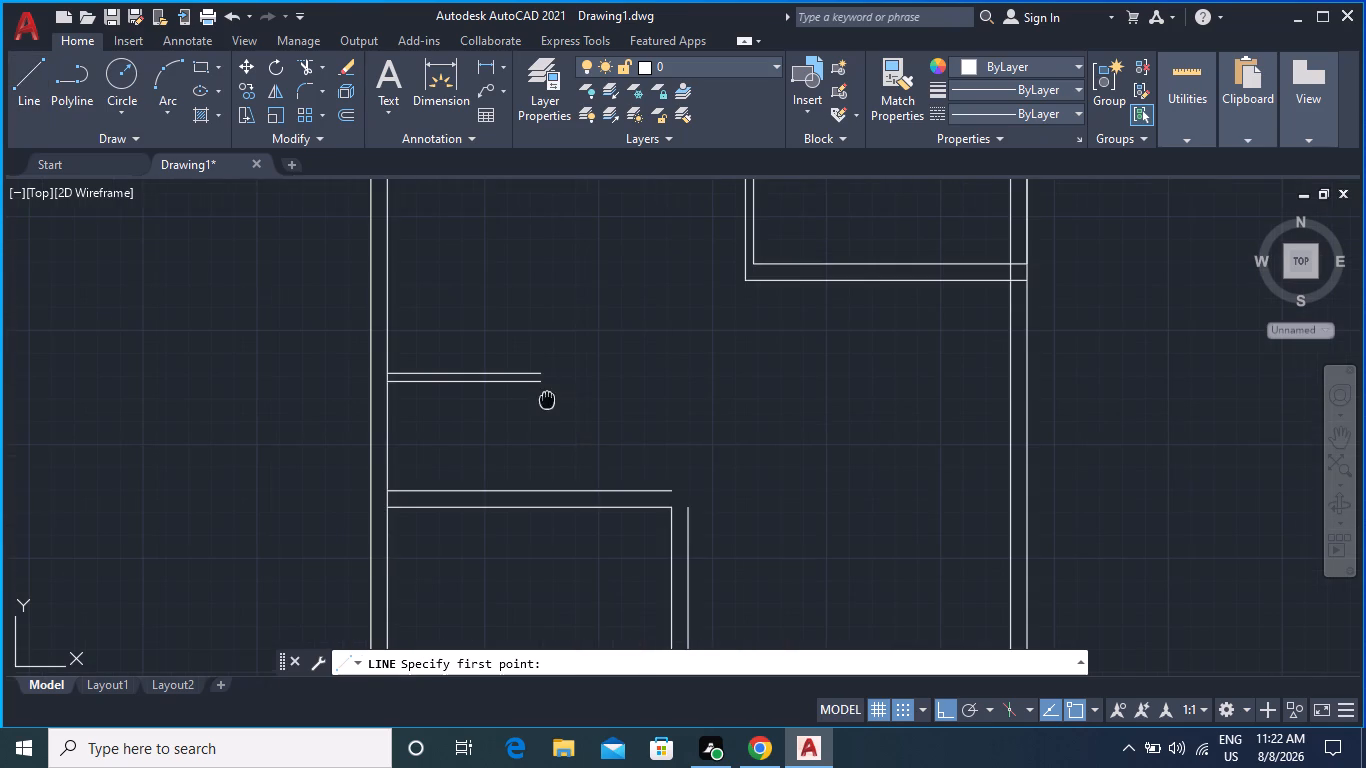
middle_drag(549, 399, 524, 317)
click(512, 300)
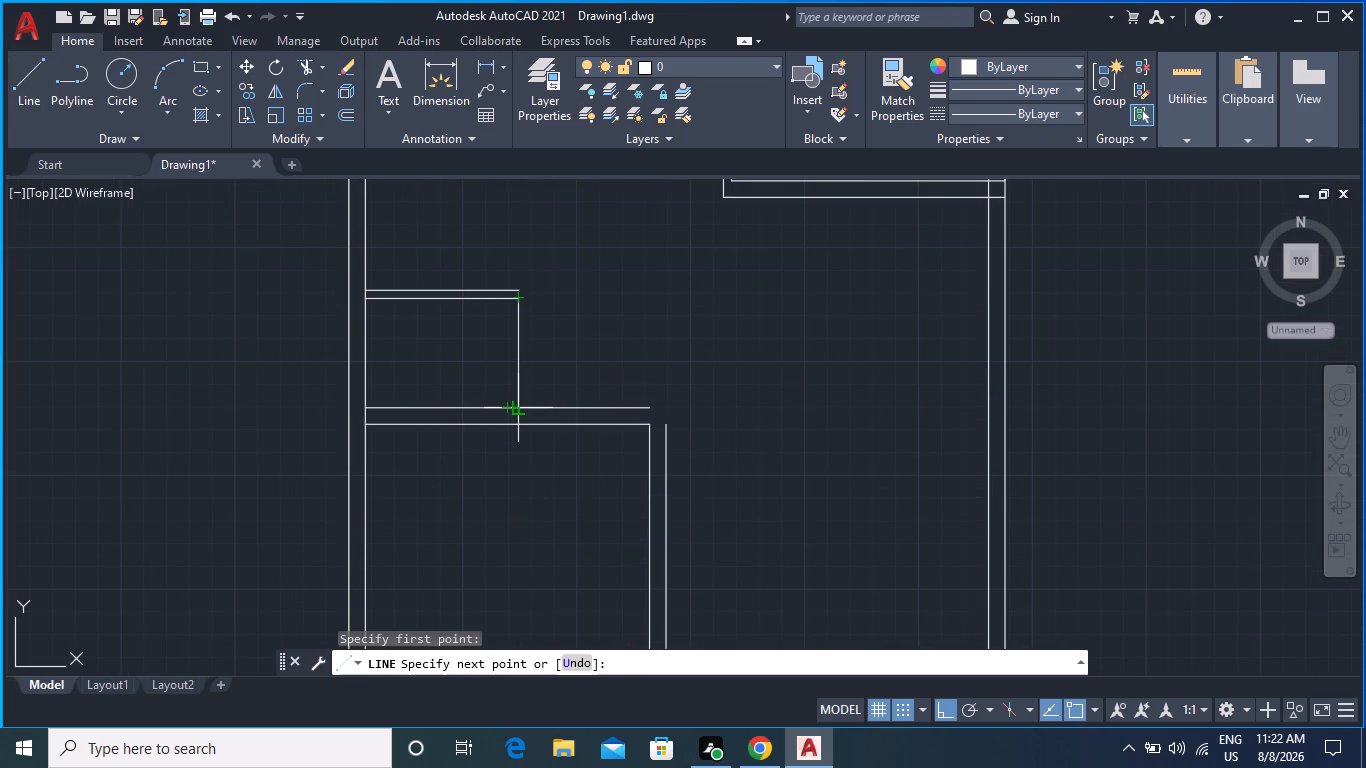
click(517, 407)
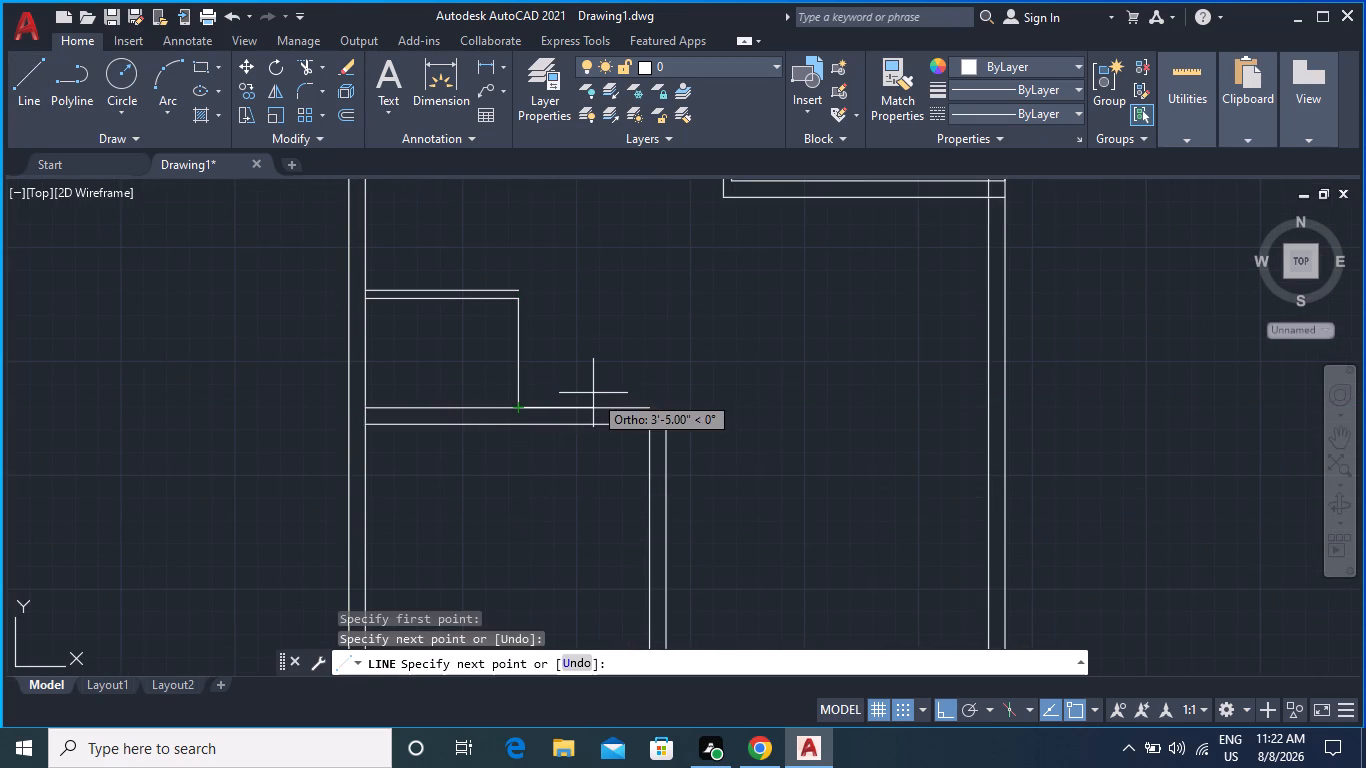
key(Escape)
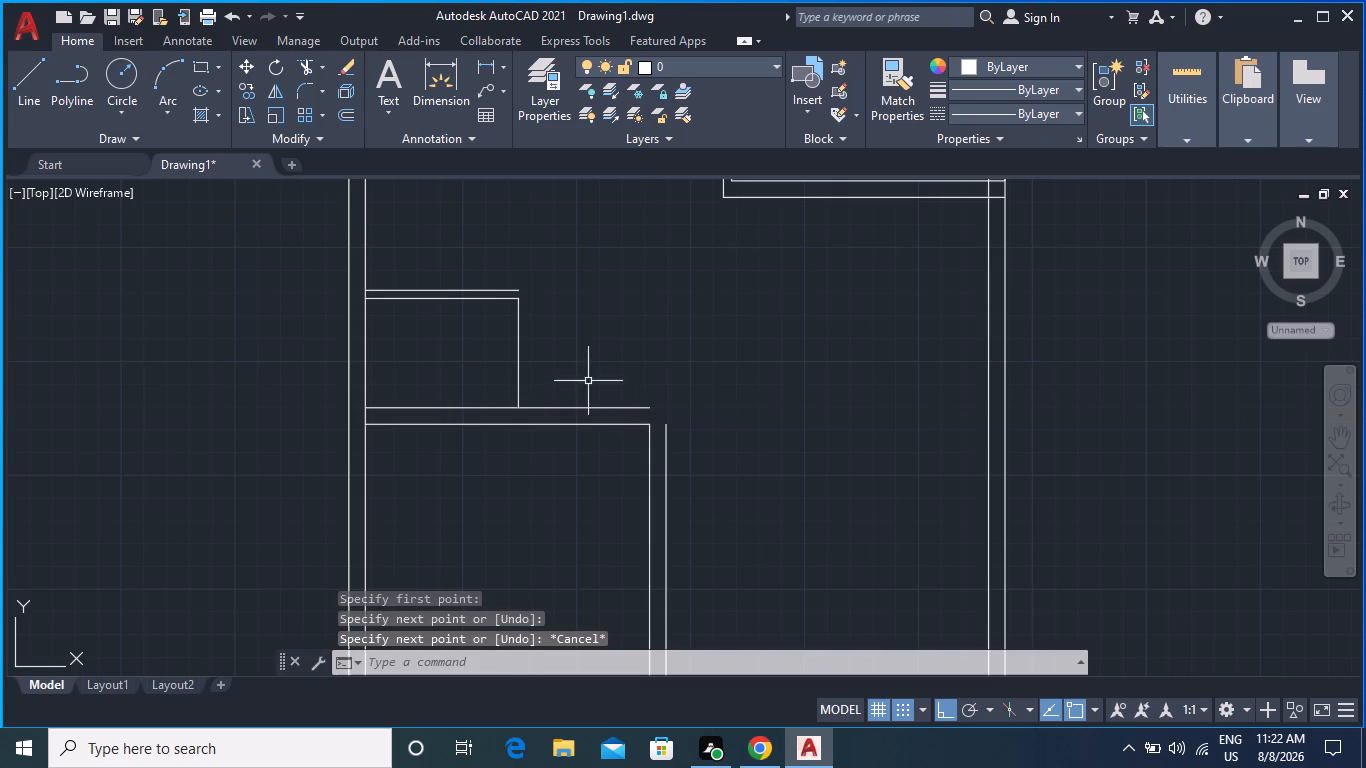
Offset the vertical line at the end of the 7' by 5' room 4.5" to the right.
scroll(535, 306, up, 1)
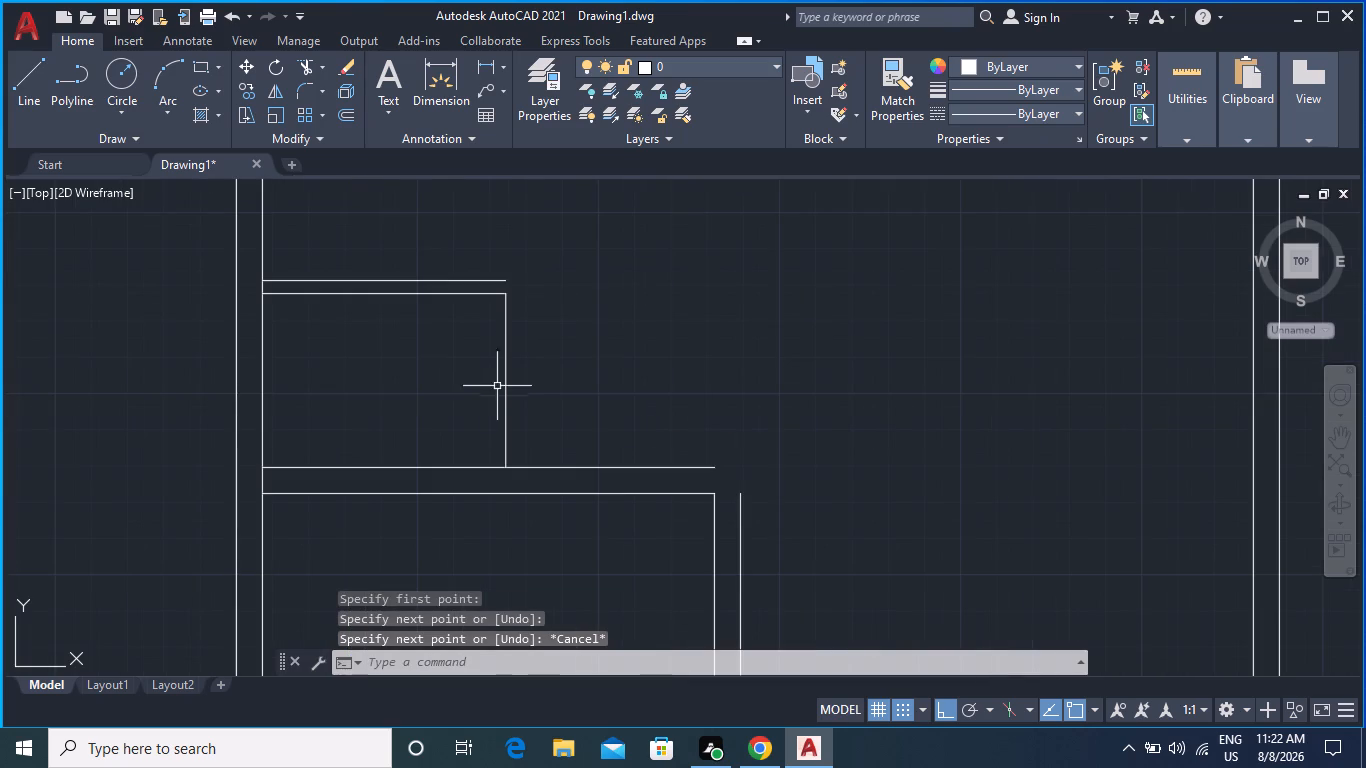
key(o)
key(Return)
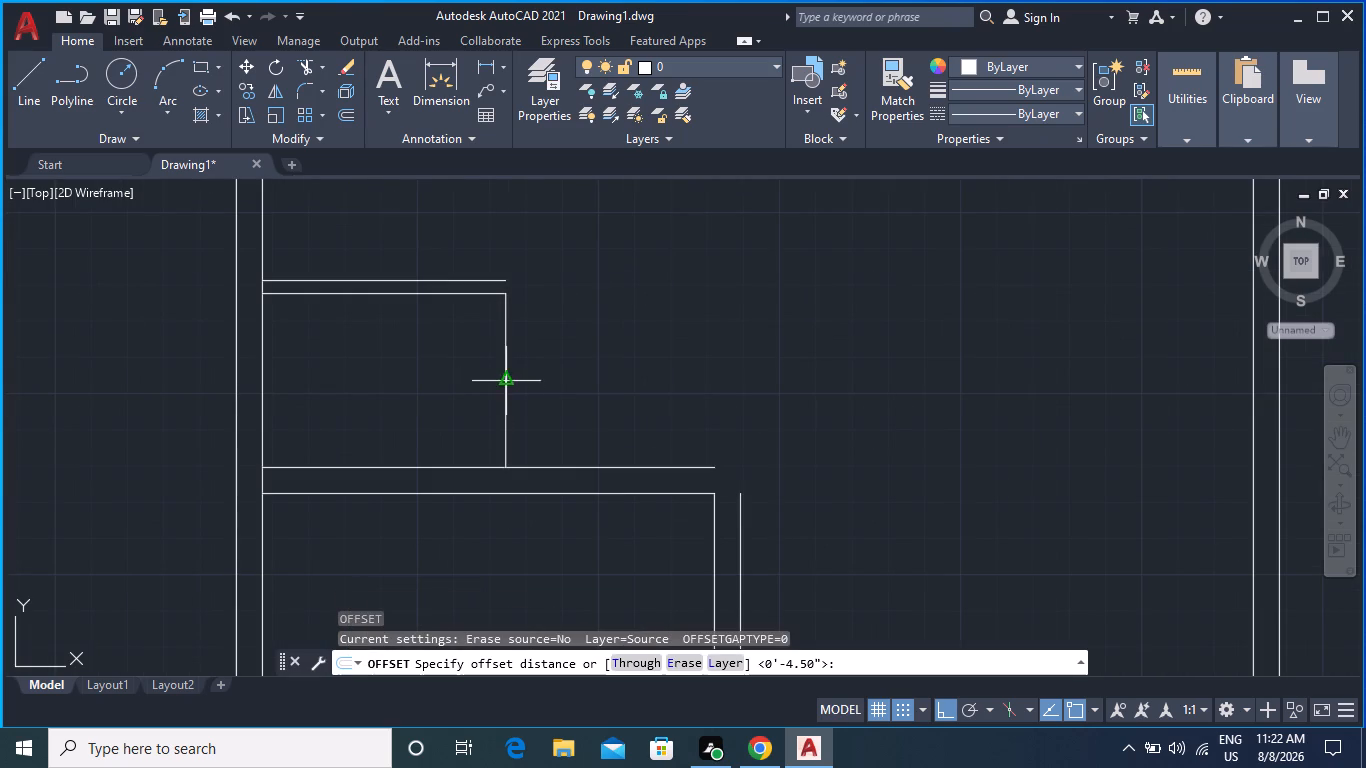
click(508, 383)
text(4.5")
key(Return)
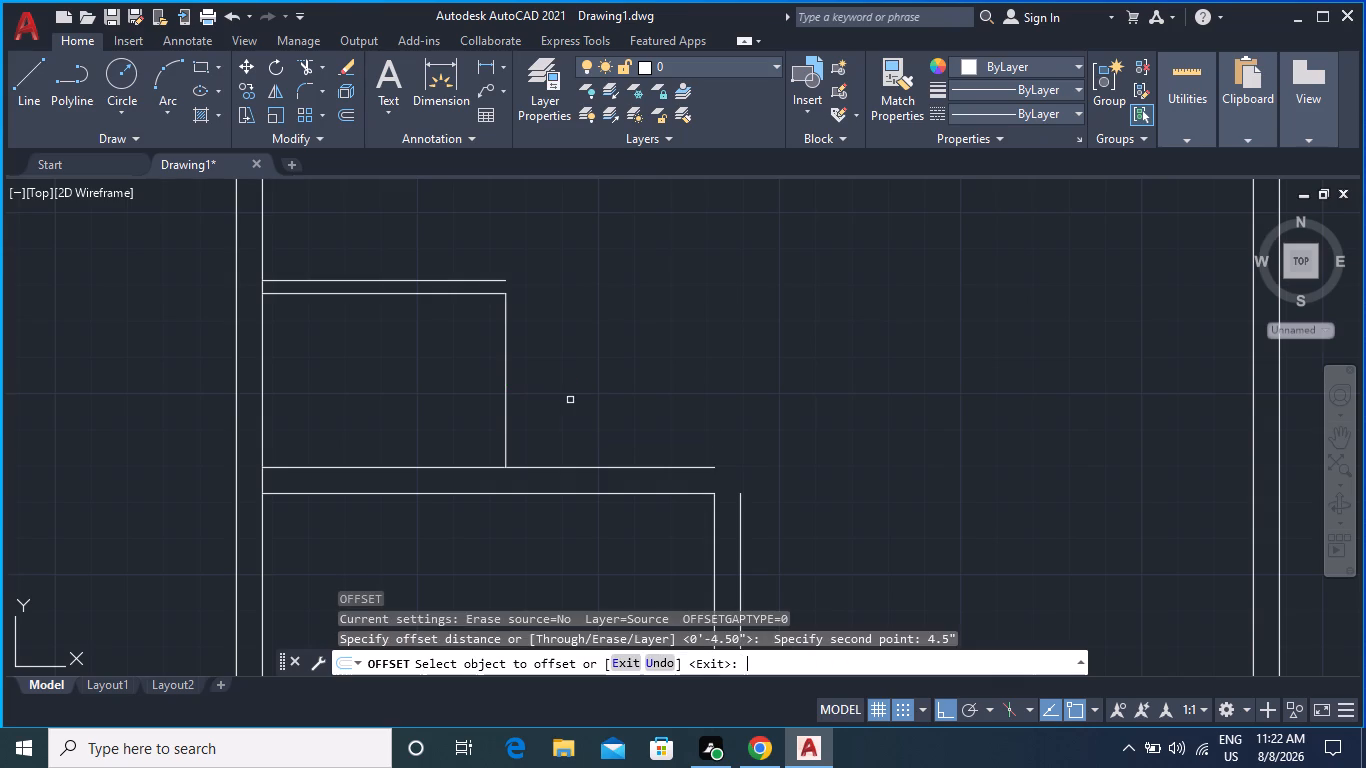
click(506, 427)
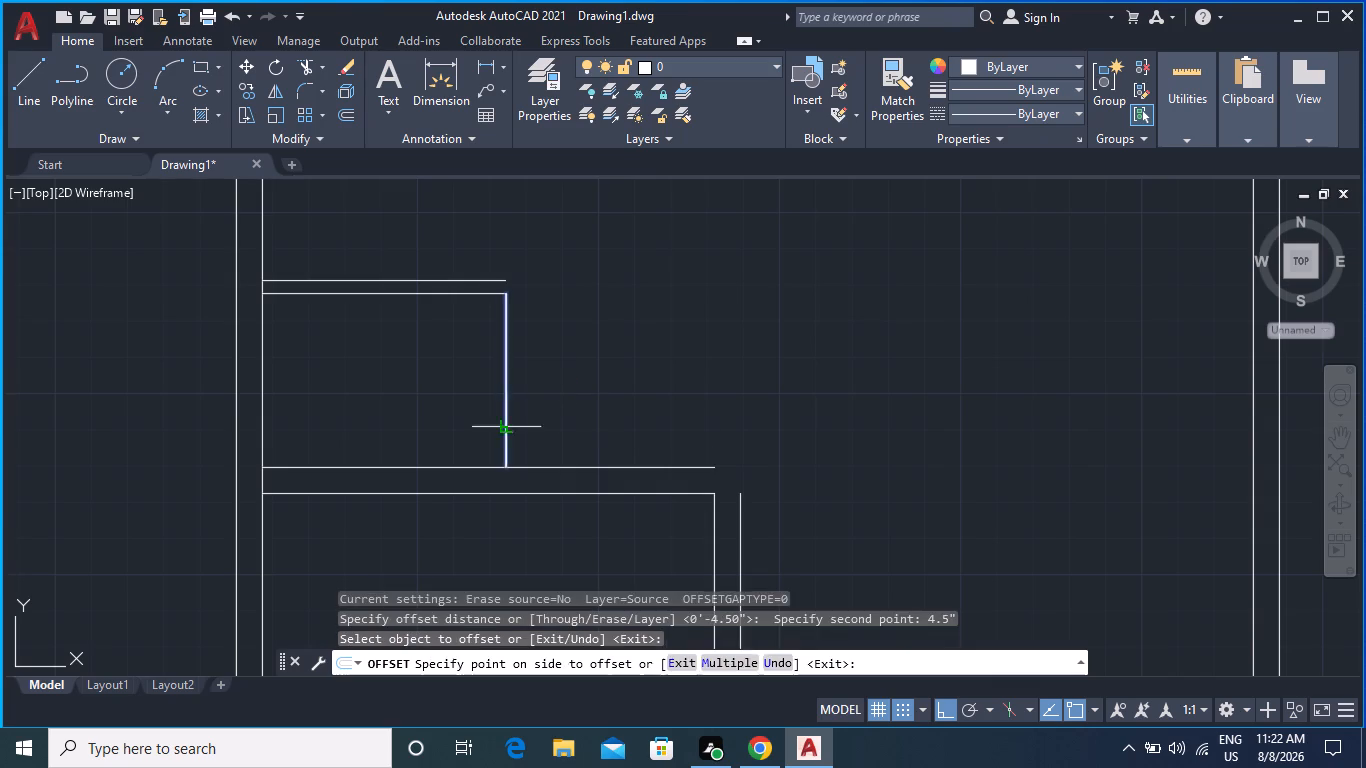
click(562, 426)
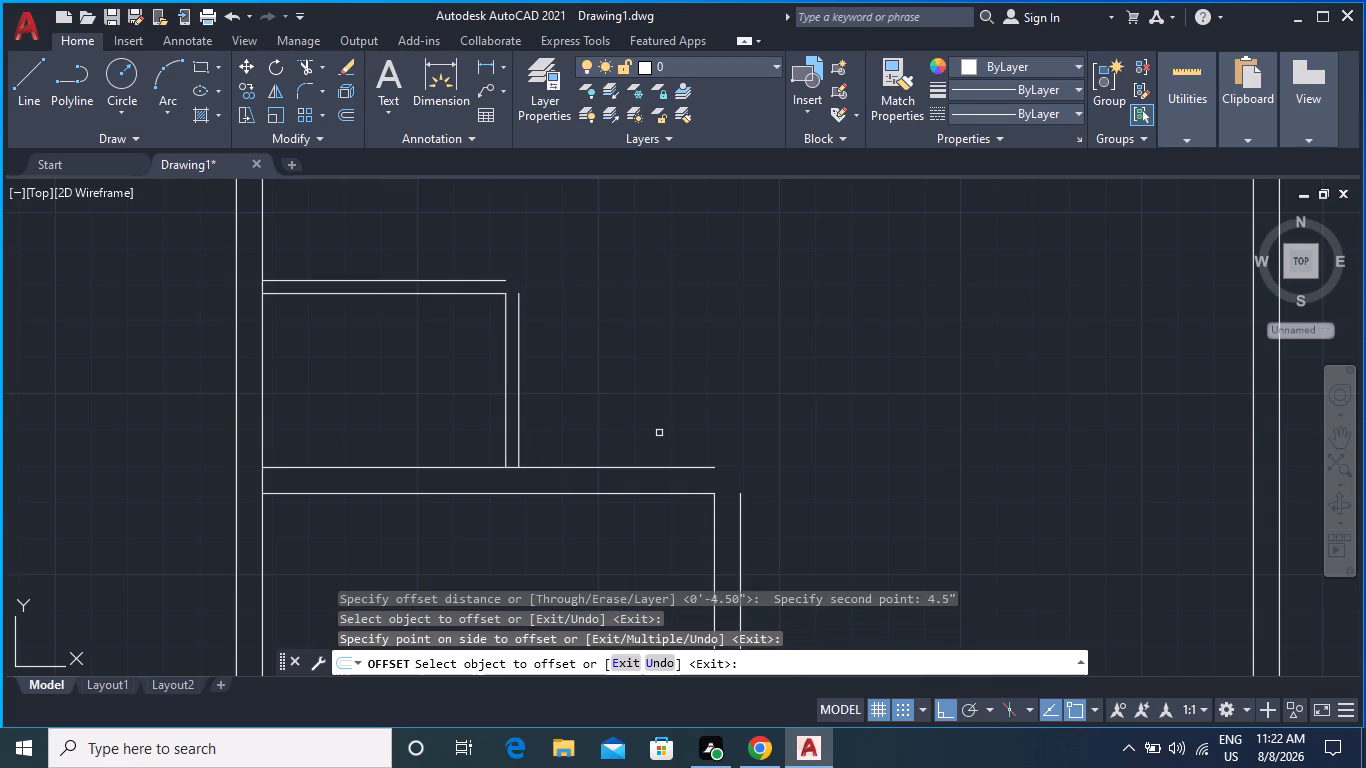
Extend the small room's upper wall line rightward, first by 4.5", then to align with the outer face of the lower-left room's right wall.
middle_drag(659, 433, 638, 434)
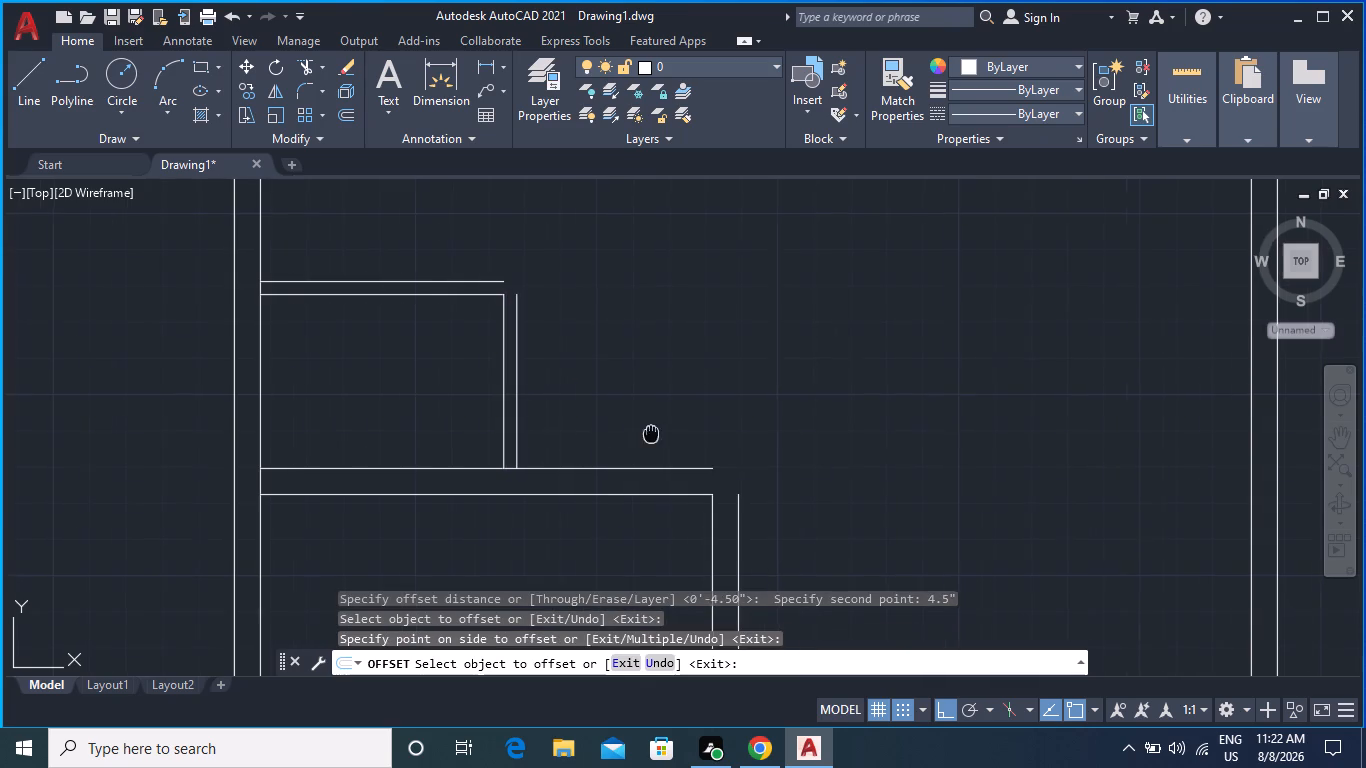
middle_drag(638, 434, 557, 424)
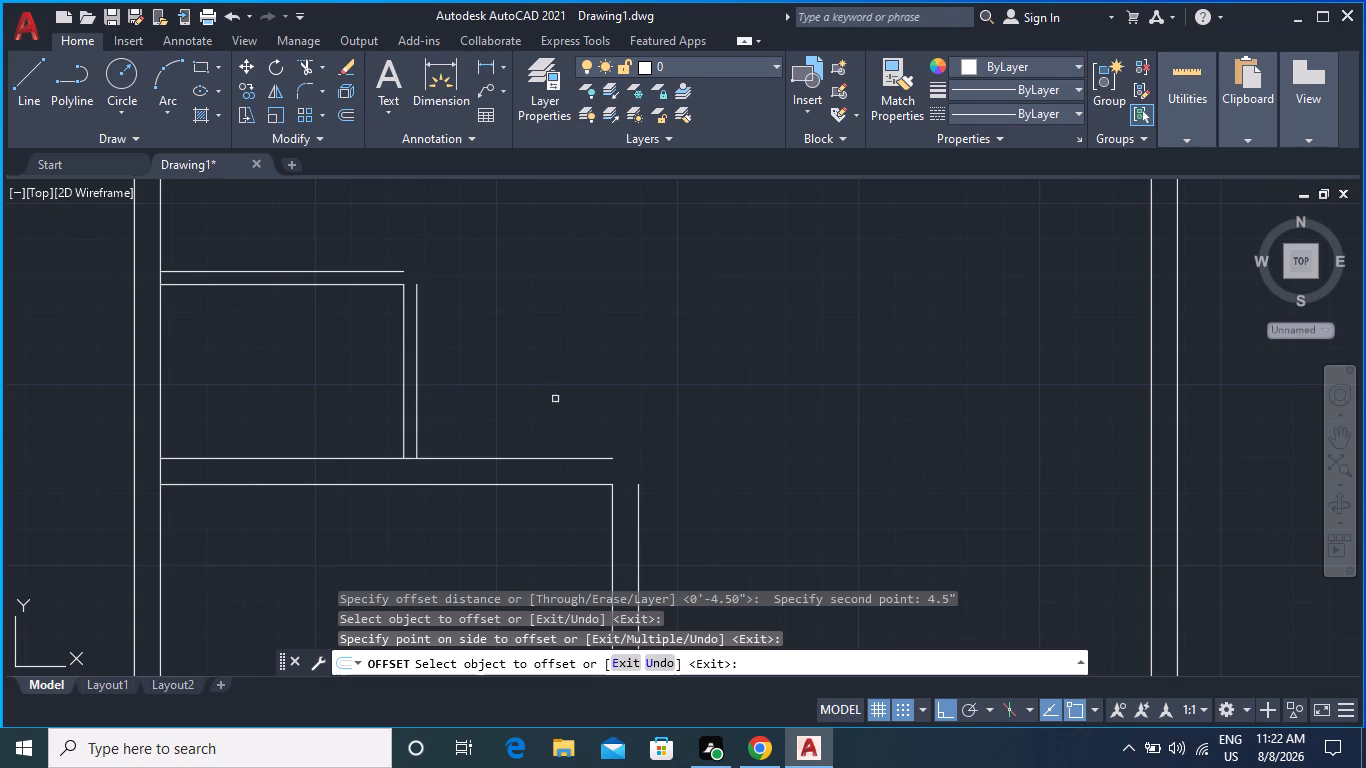
click(18, 88)
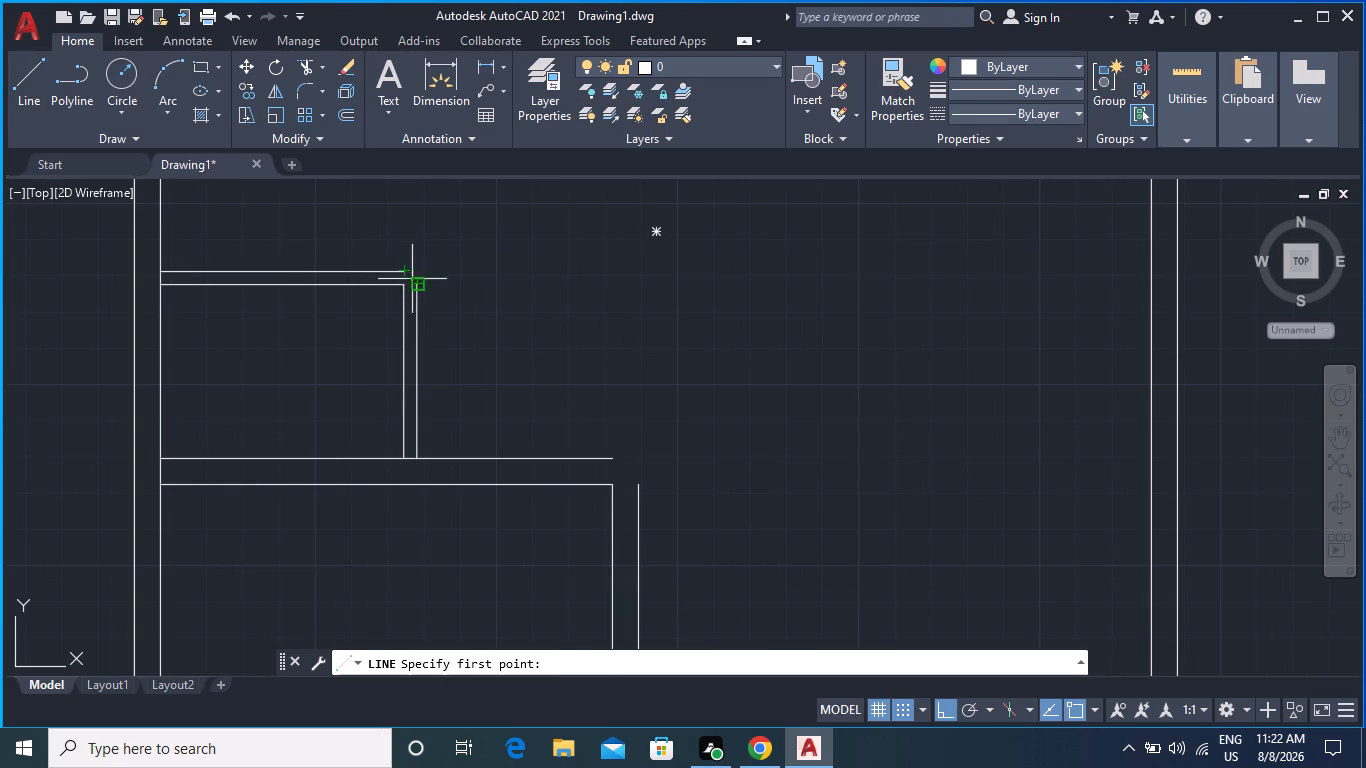
click(402, 269)
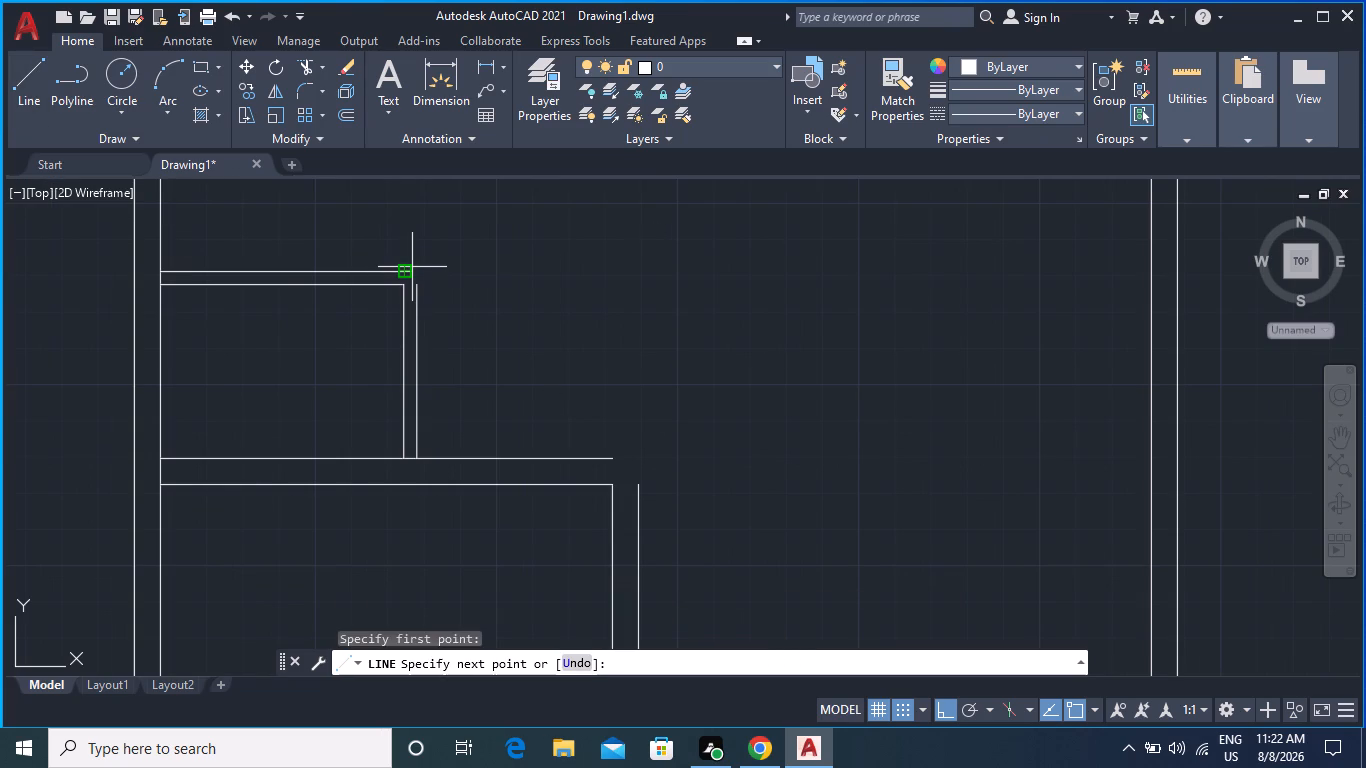
text(4.5")
key(Return)
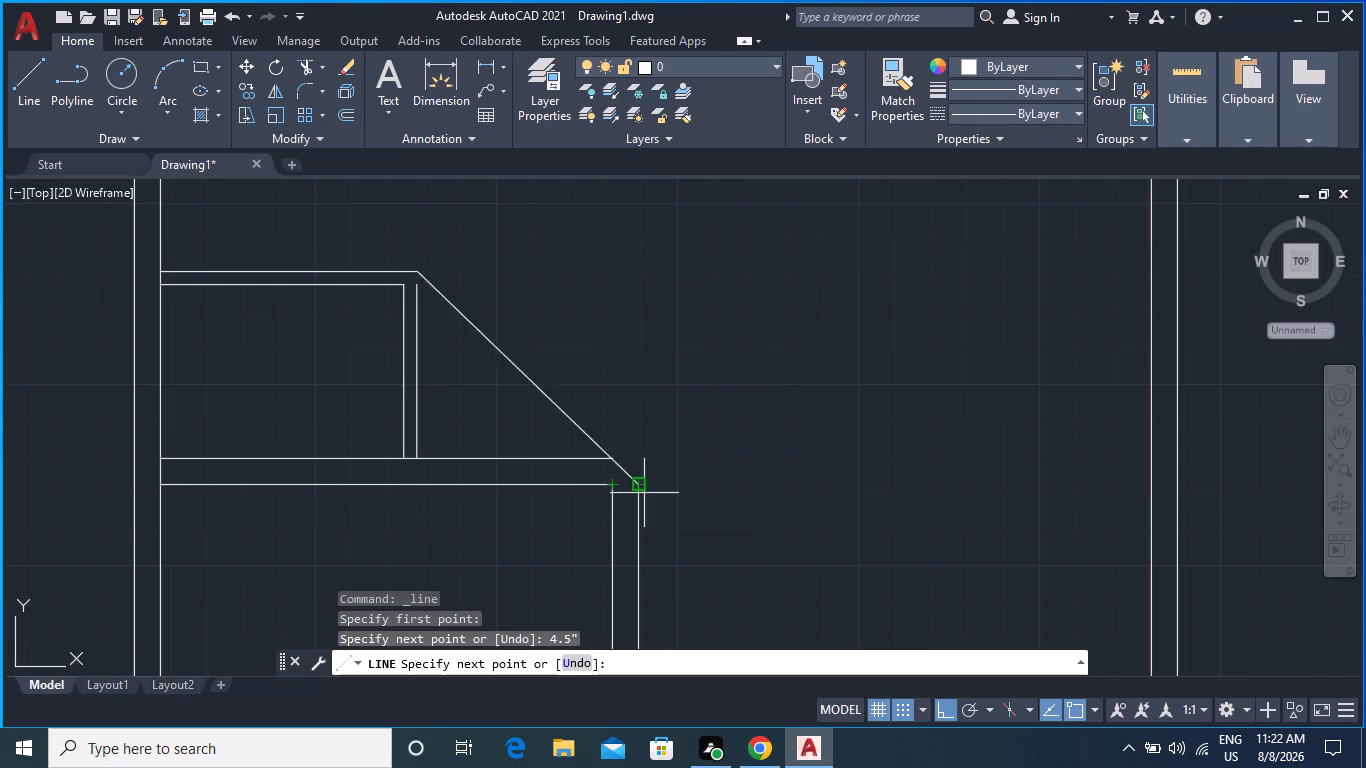
click(641, 271)
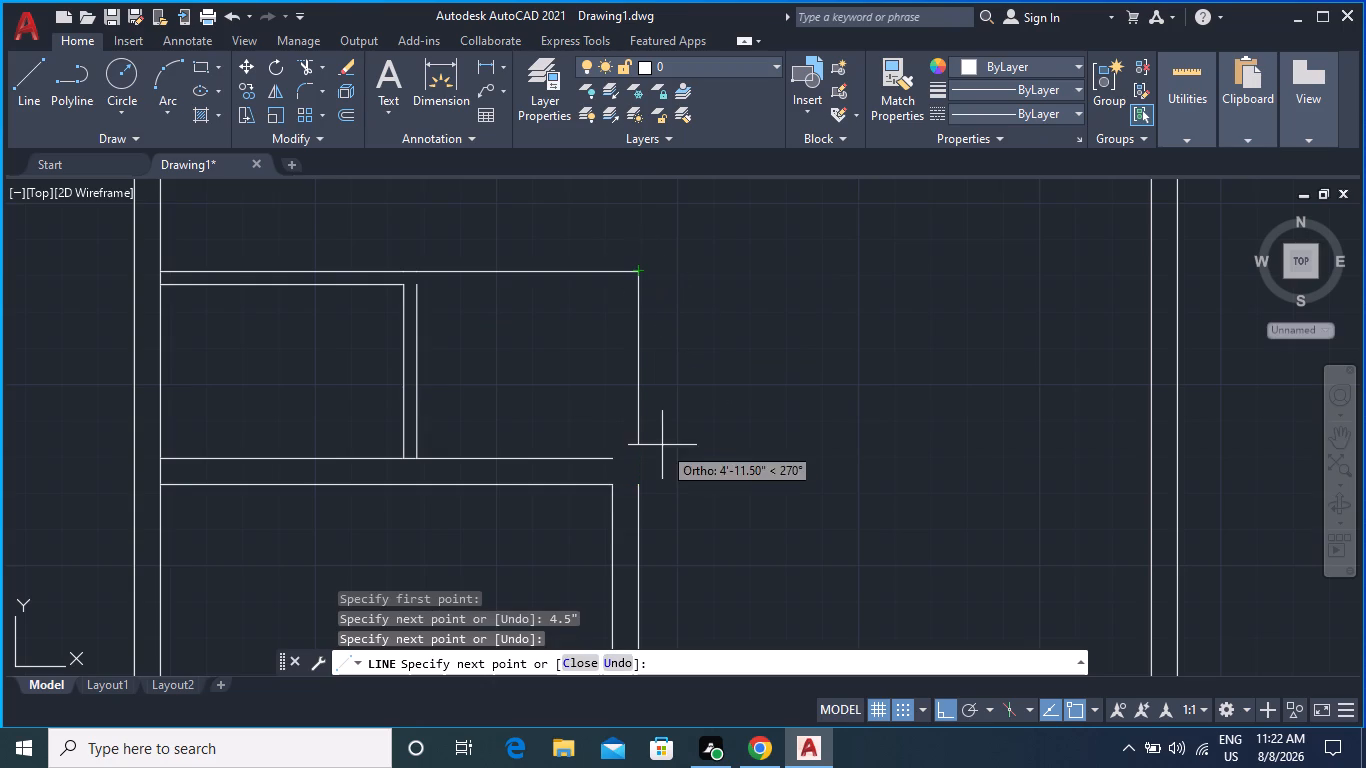
key(Escape)
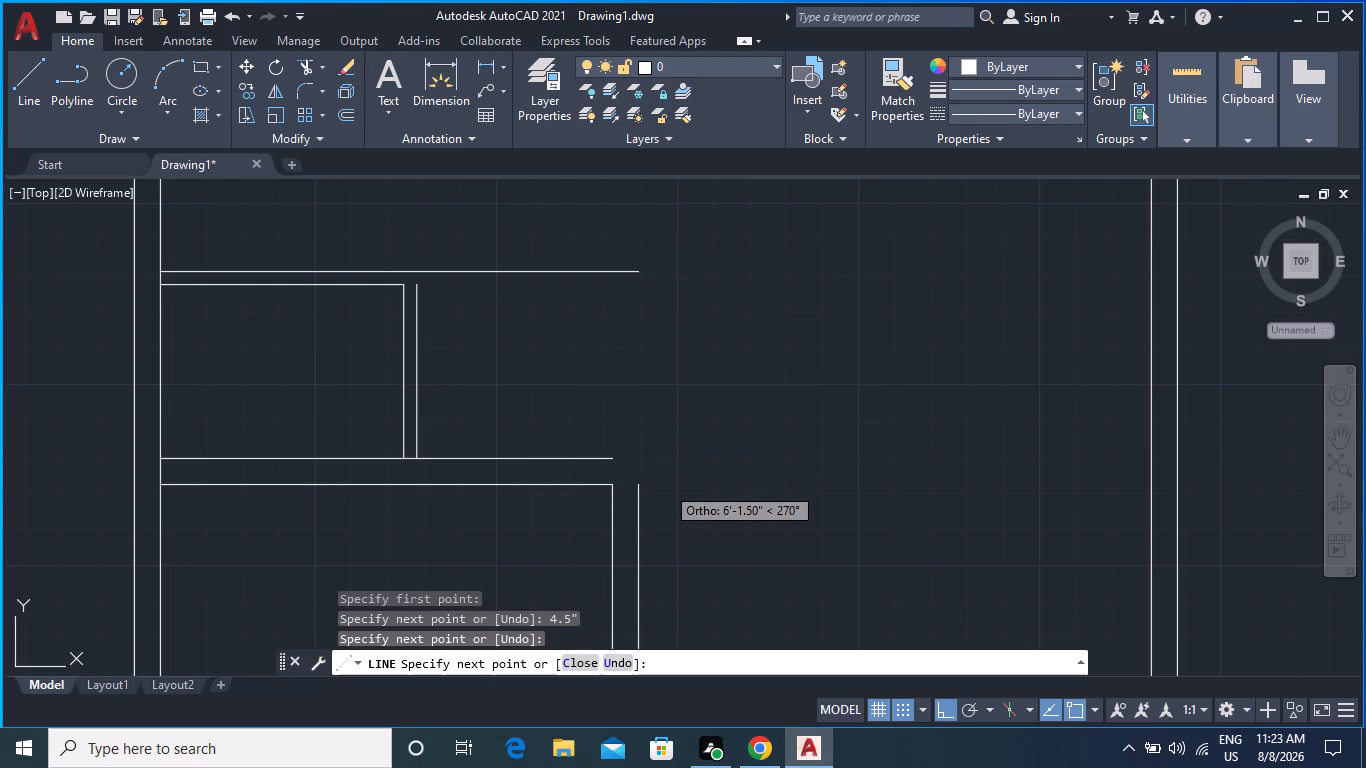
Draw a vertical line from the extended line's right end down to the top of the lower-left room's outer right wall line.
click(34, 94)
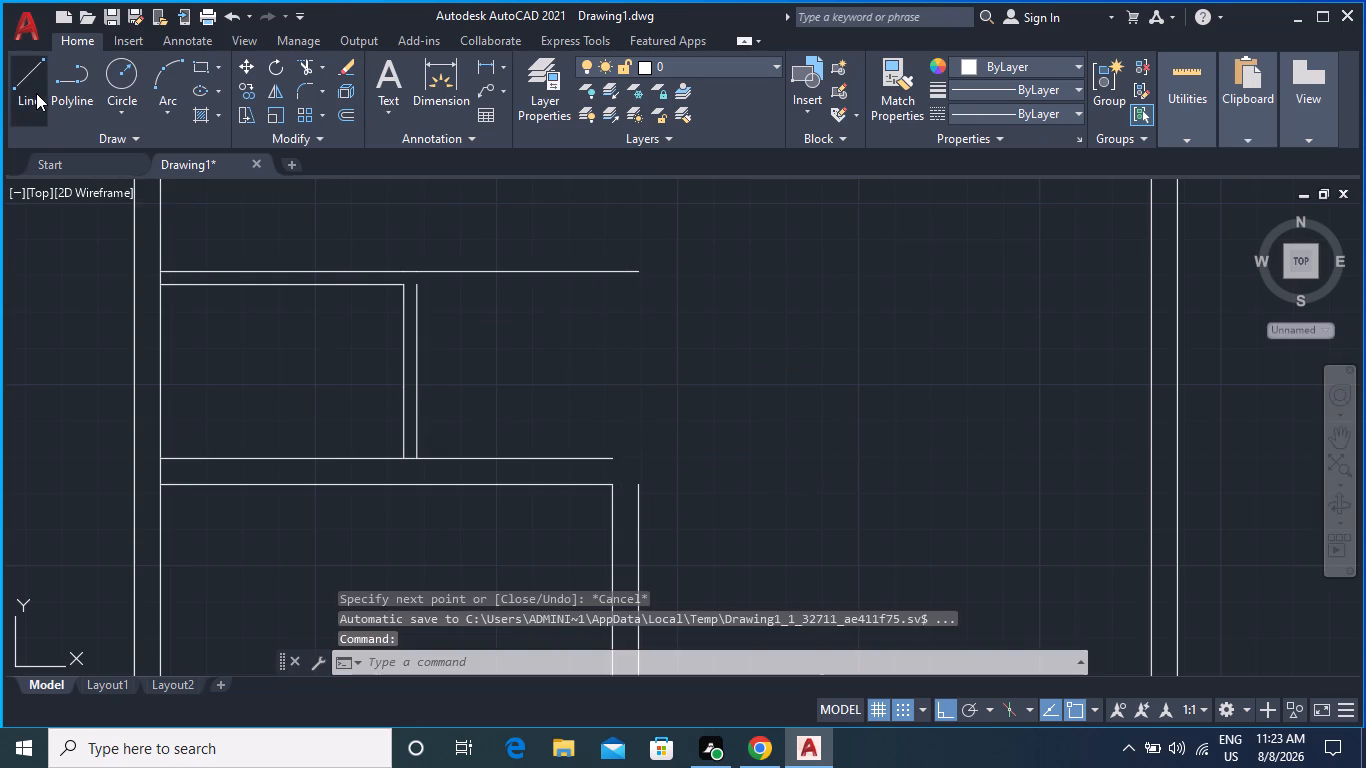
click(641, 267)
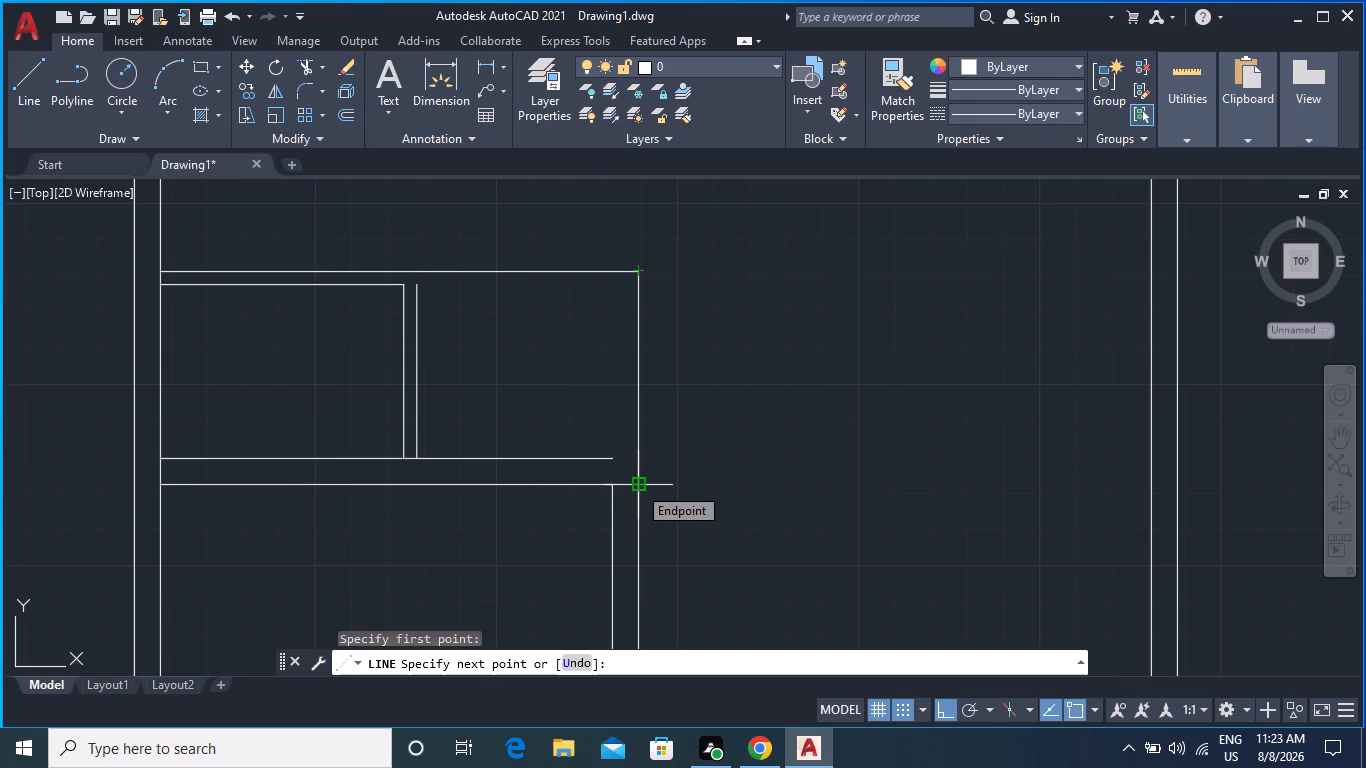
click(637, 485)
key(Escape)
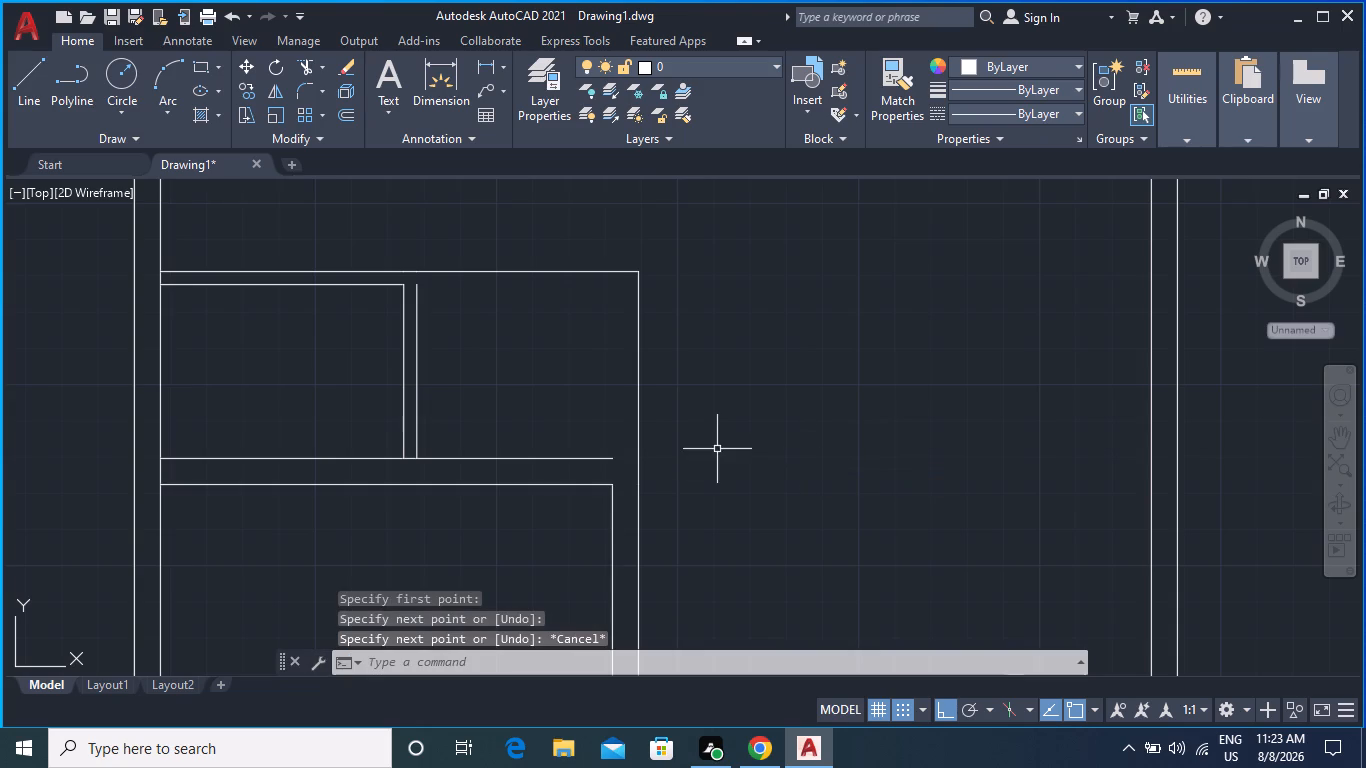
Offset the new vertical line 4.5" to the left to form the partition's inner face.
key(o)
key(Return)
click(638, 398)
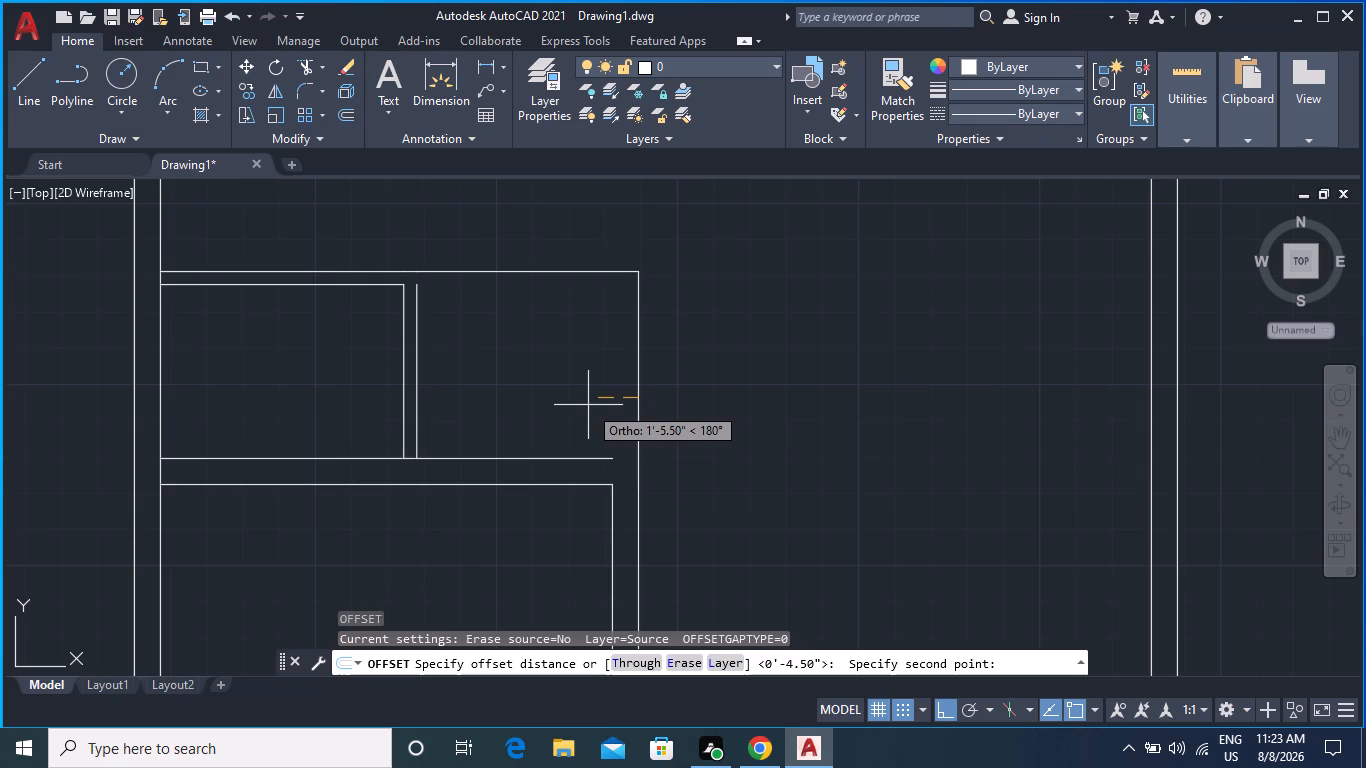
key(4)
text(.5")
key(Return)
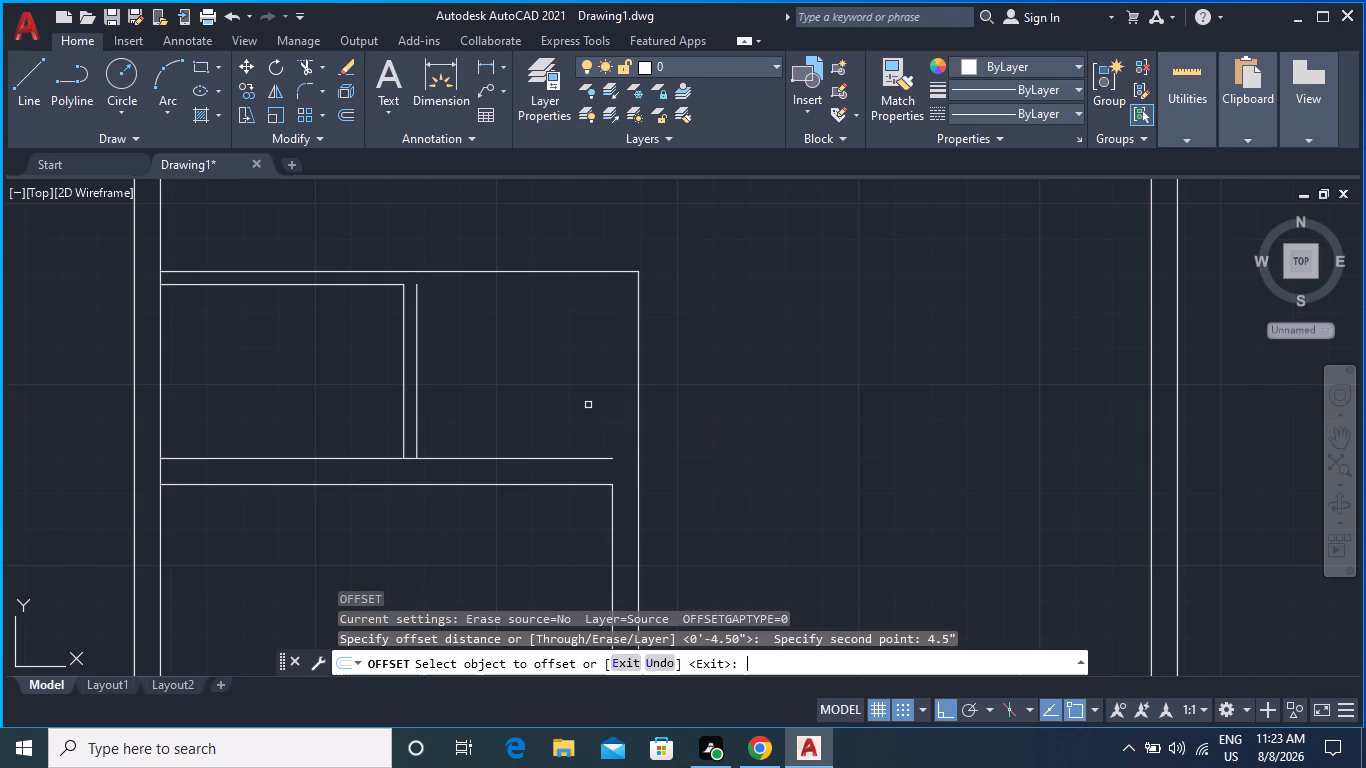
click(638, 406)
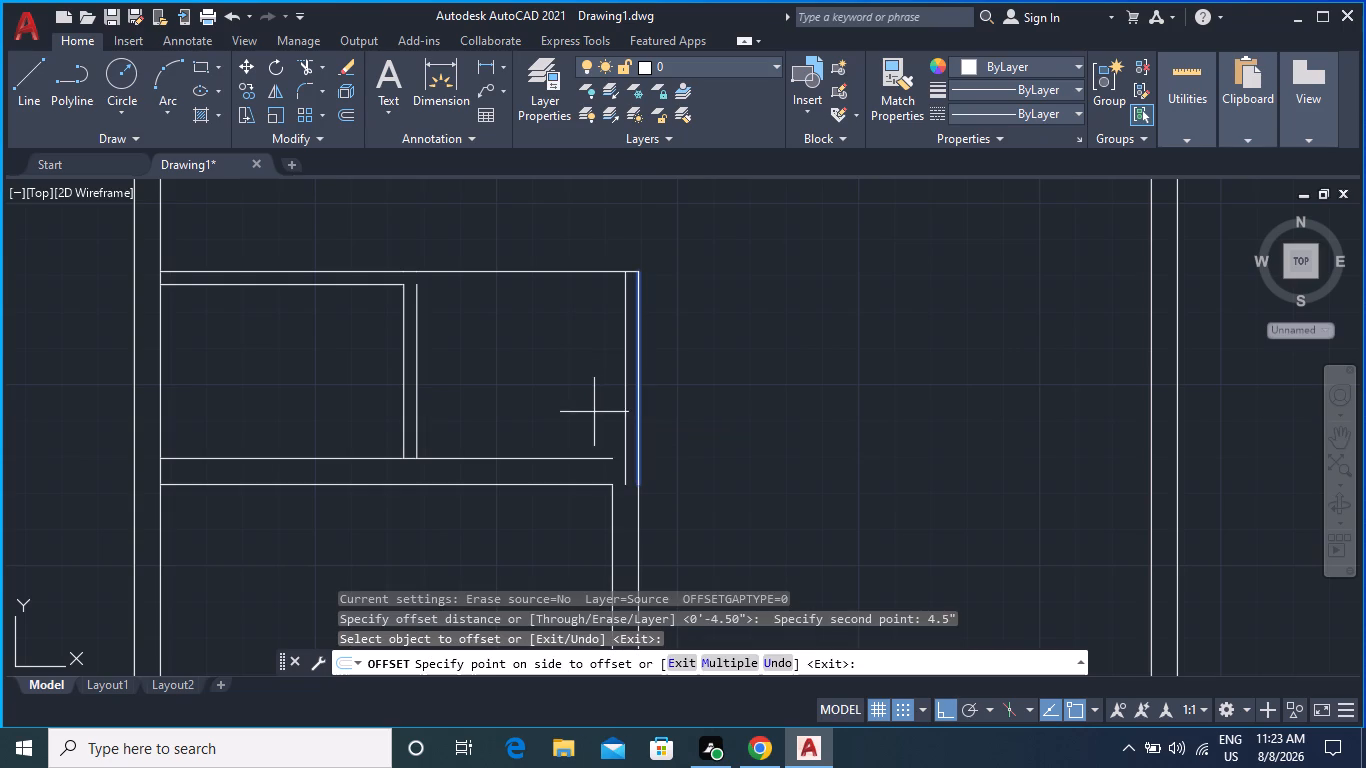
click(588, 412)
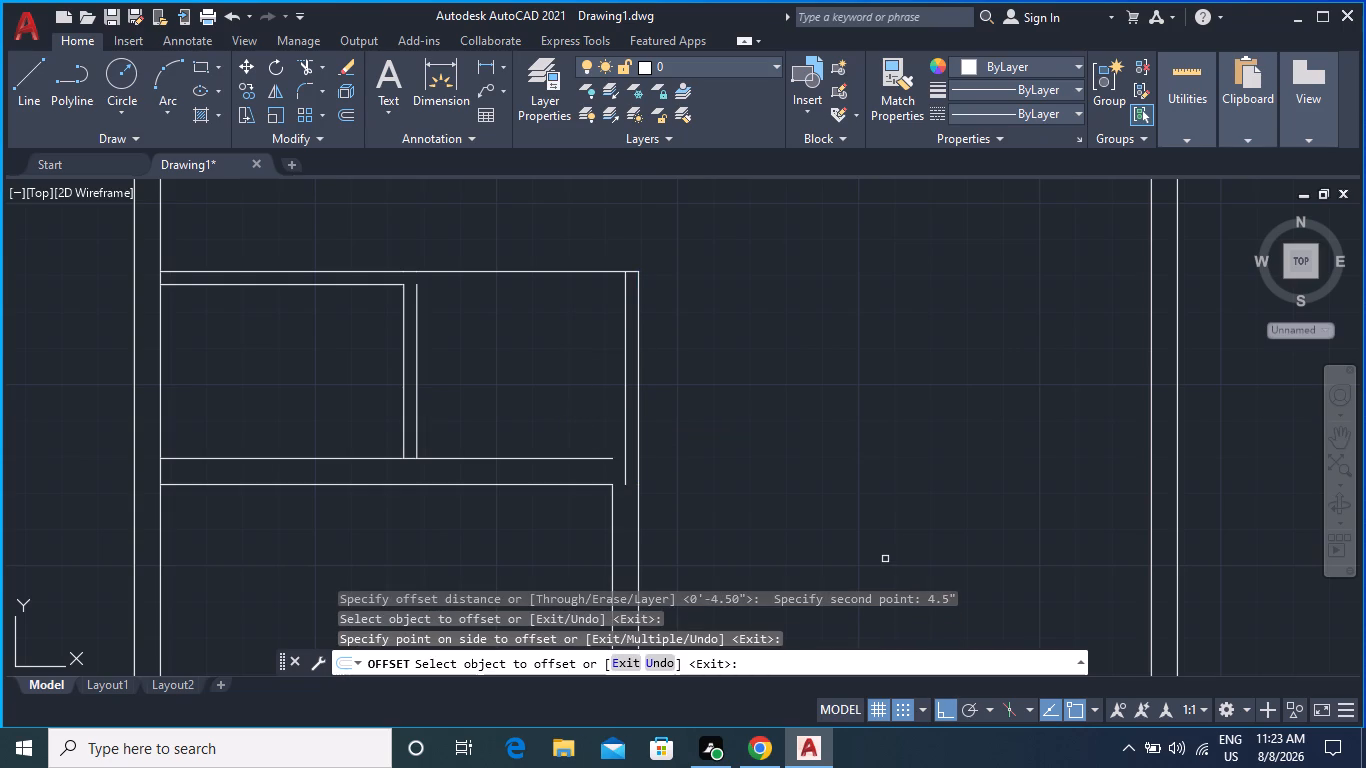
scroll(757, 497, down, 1)
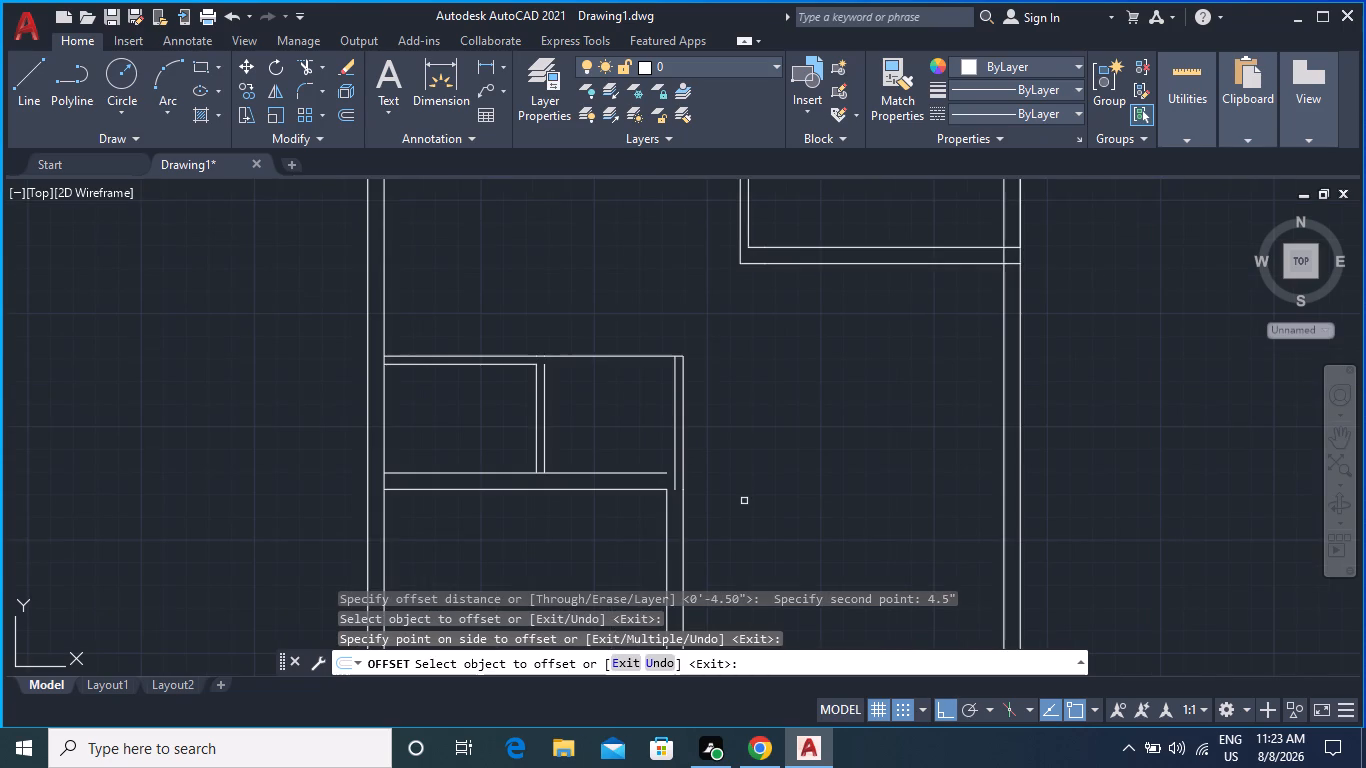
middle_drag(744, 501, 714, 359)
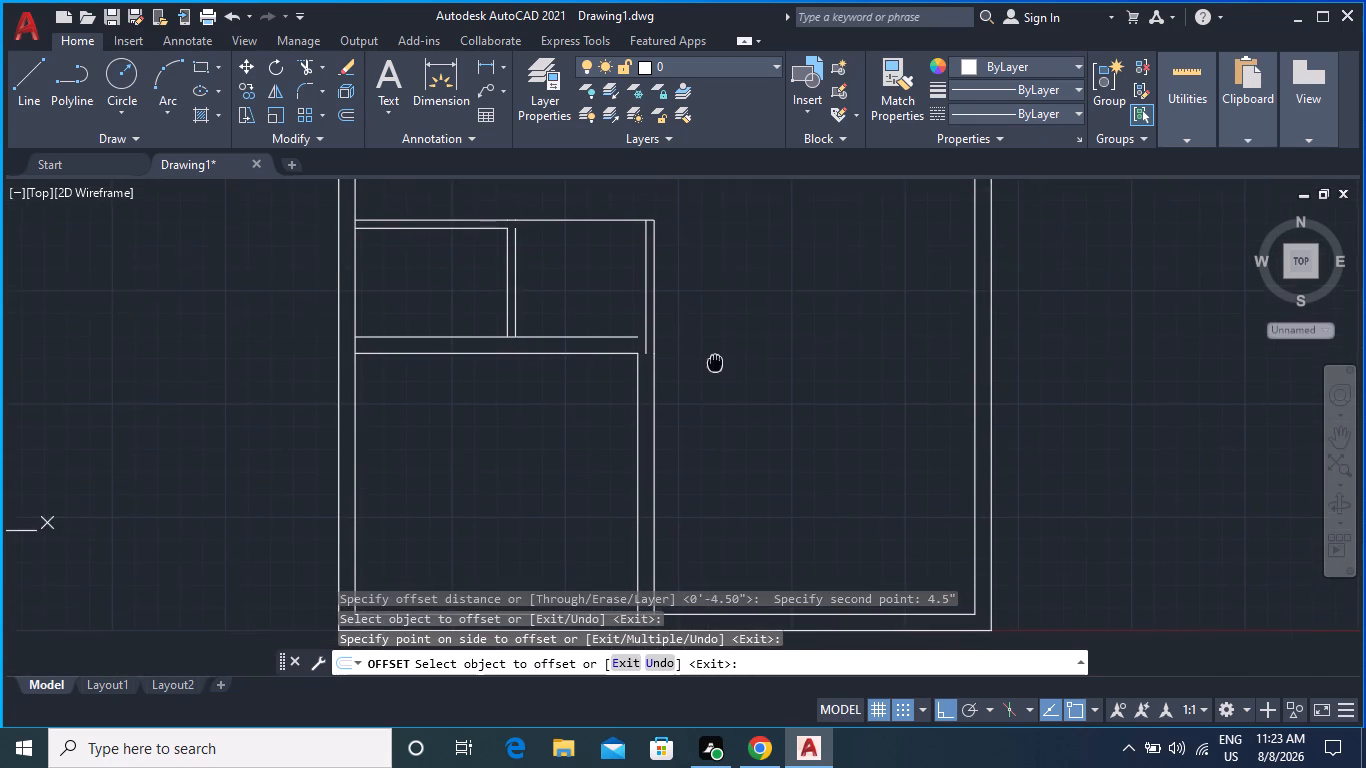
middle_drag(702, 456, 690, 394)
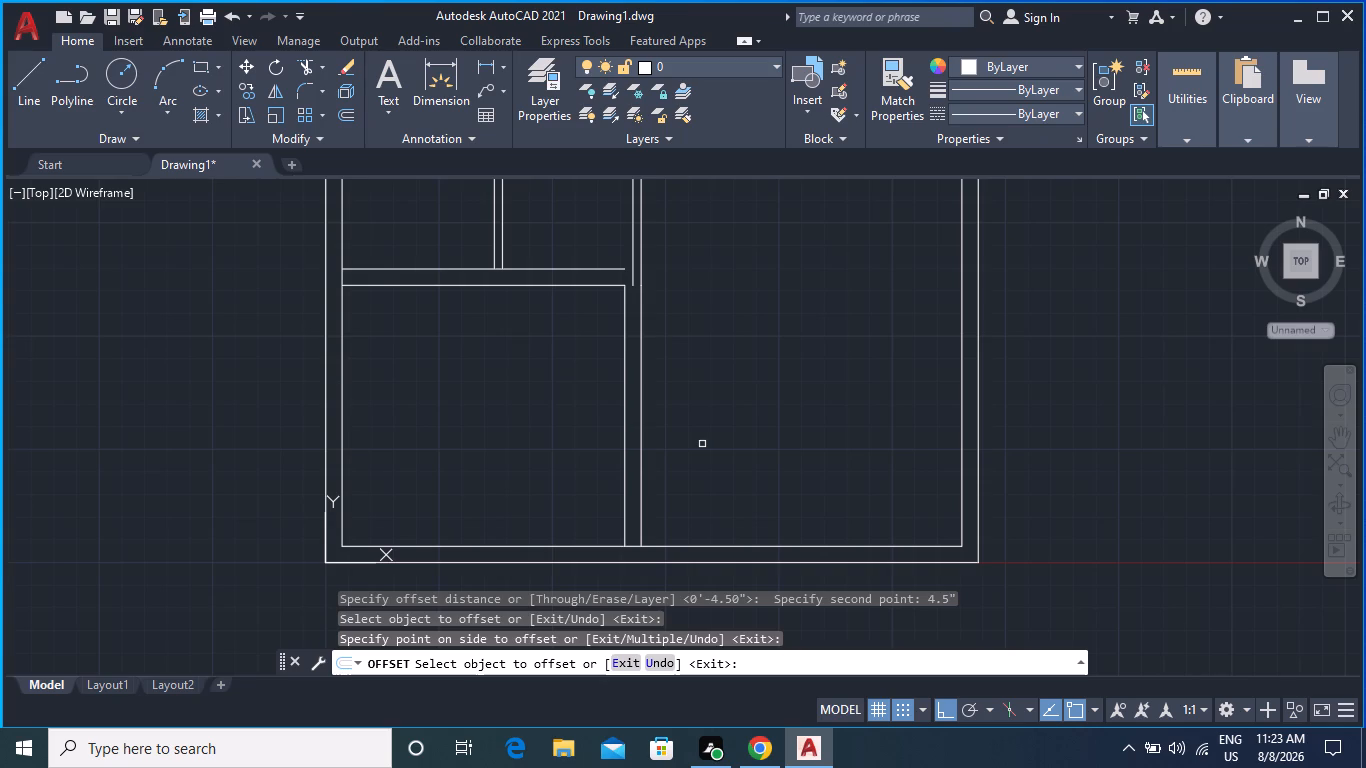
key(space)
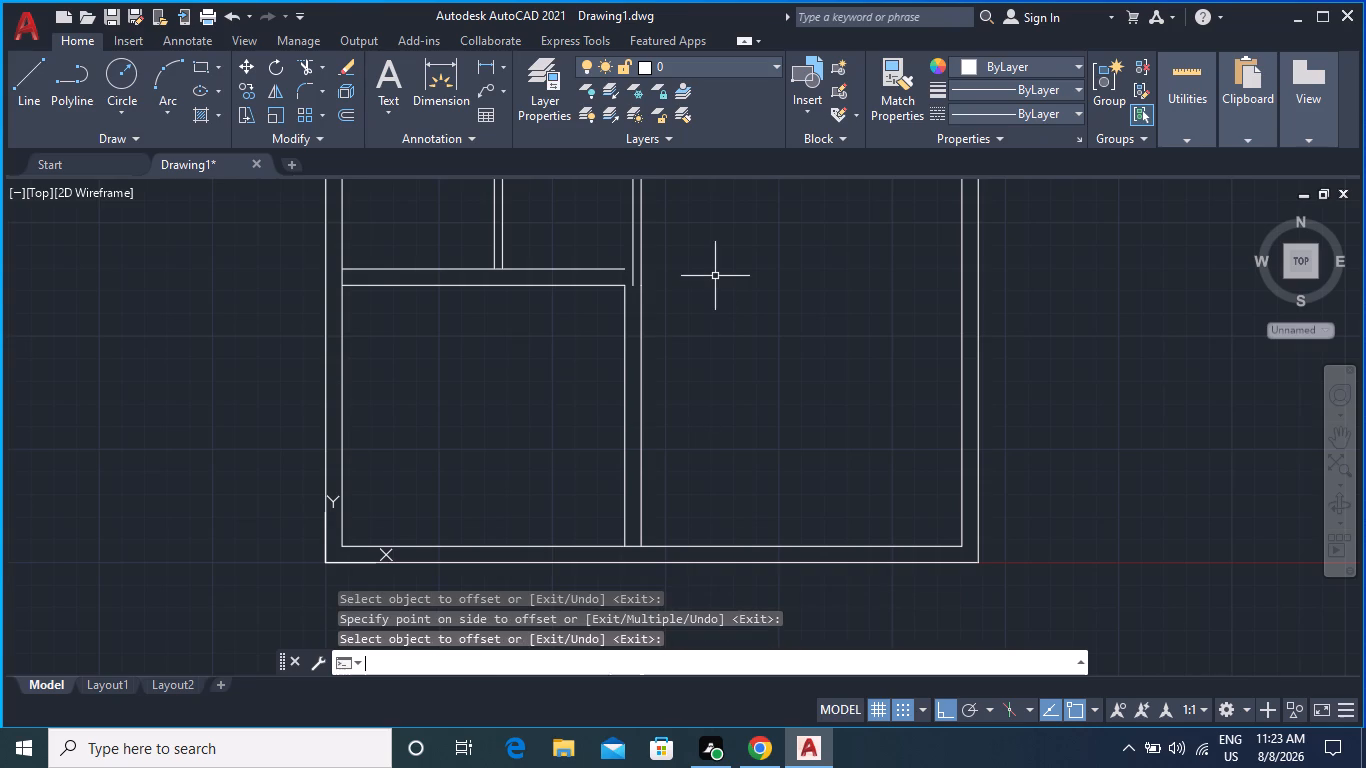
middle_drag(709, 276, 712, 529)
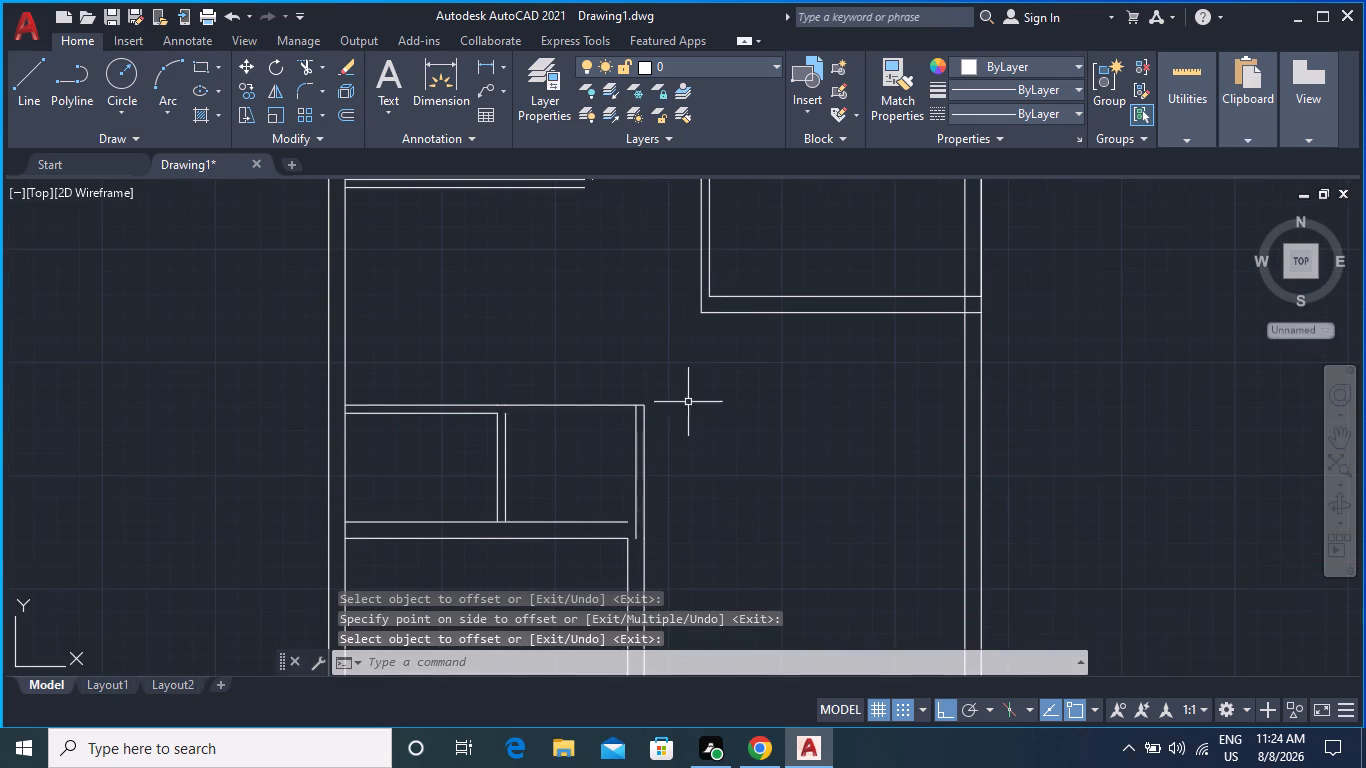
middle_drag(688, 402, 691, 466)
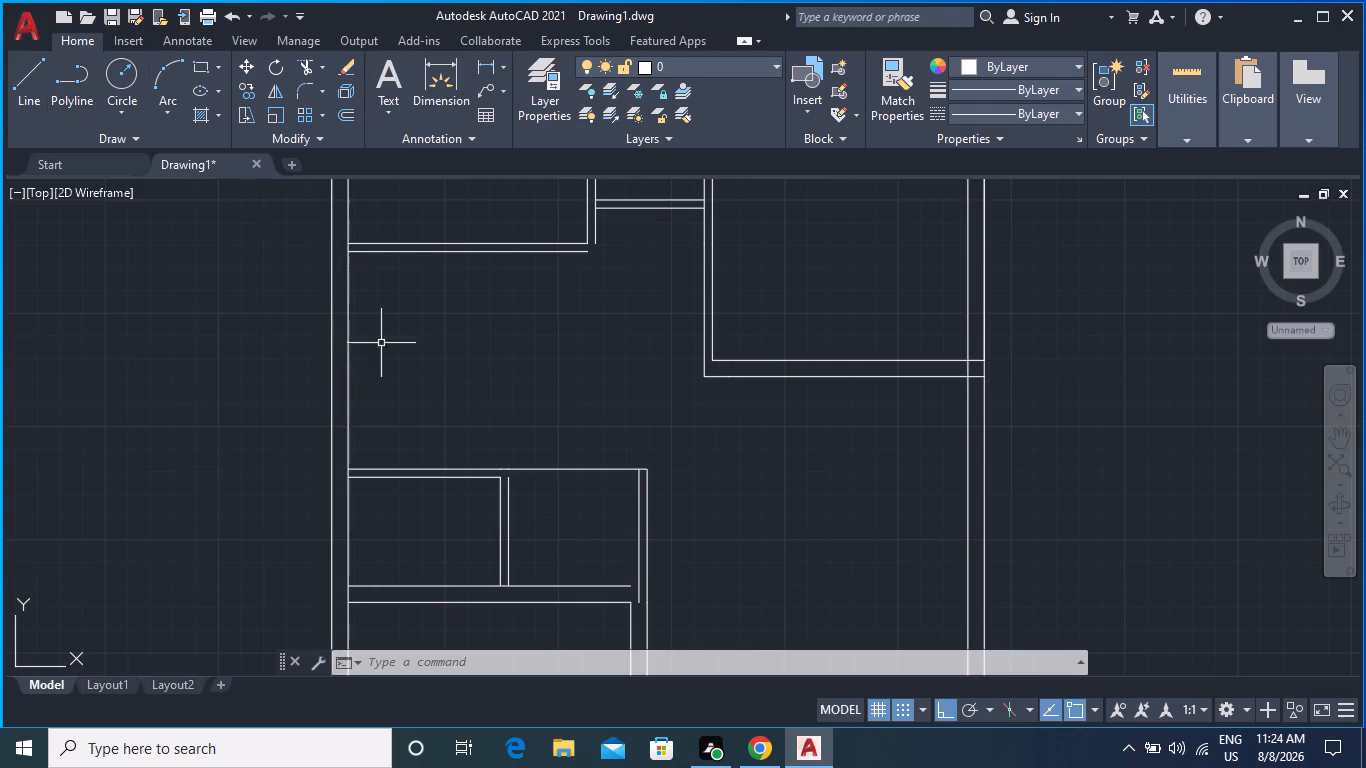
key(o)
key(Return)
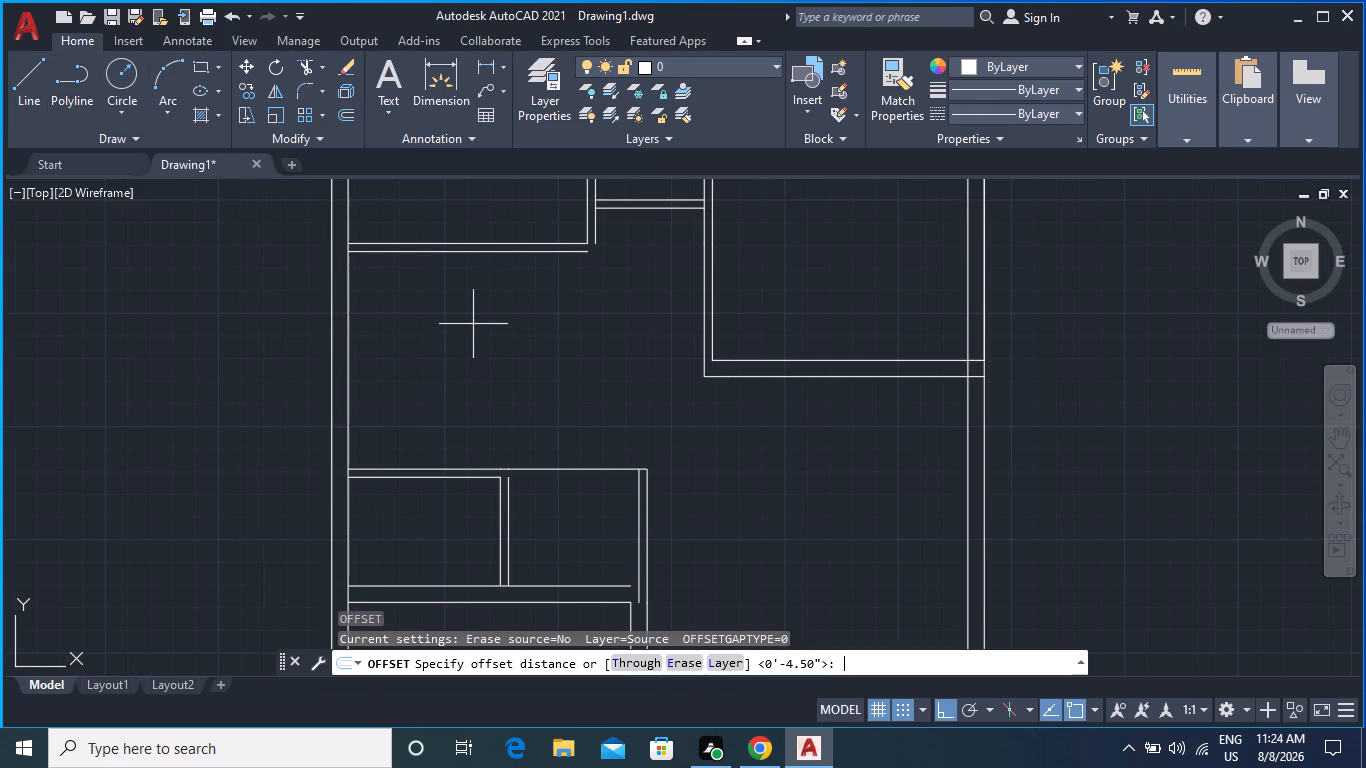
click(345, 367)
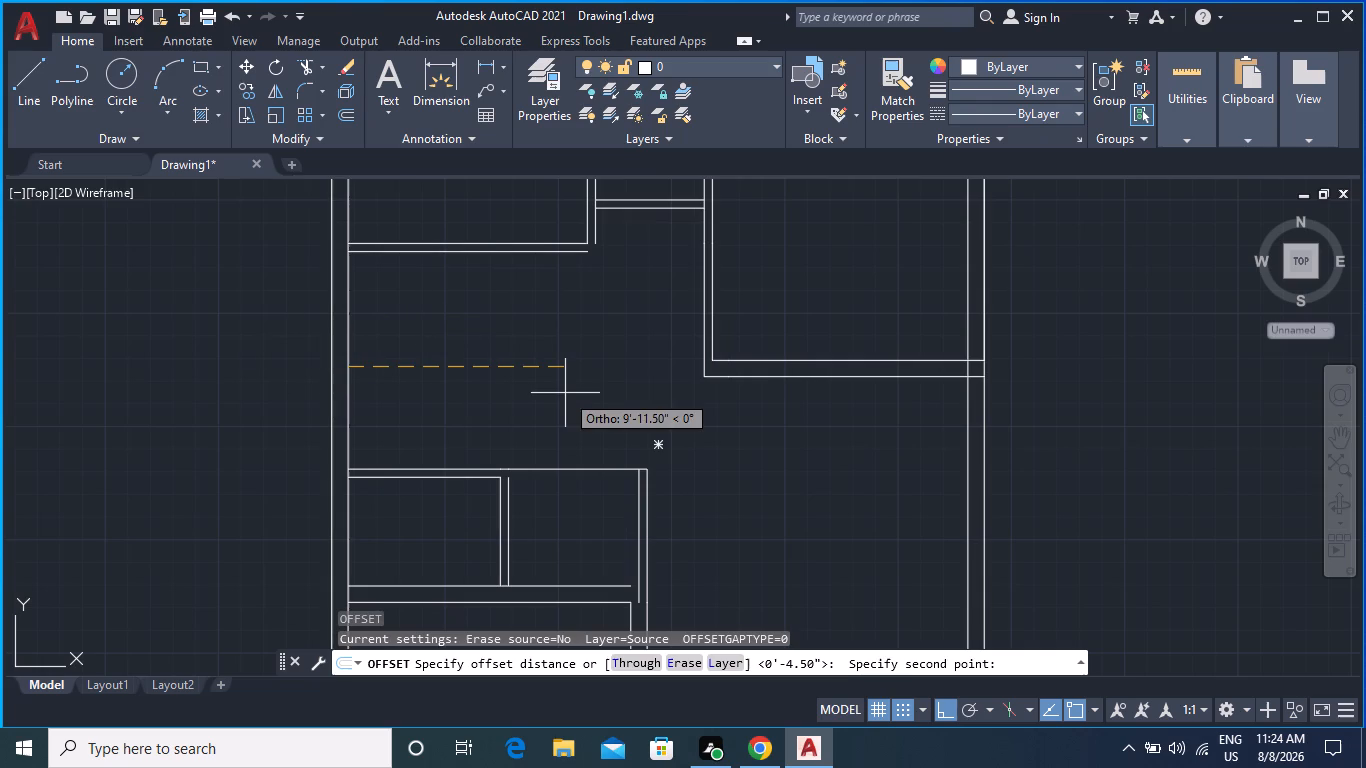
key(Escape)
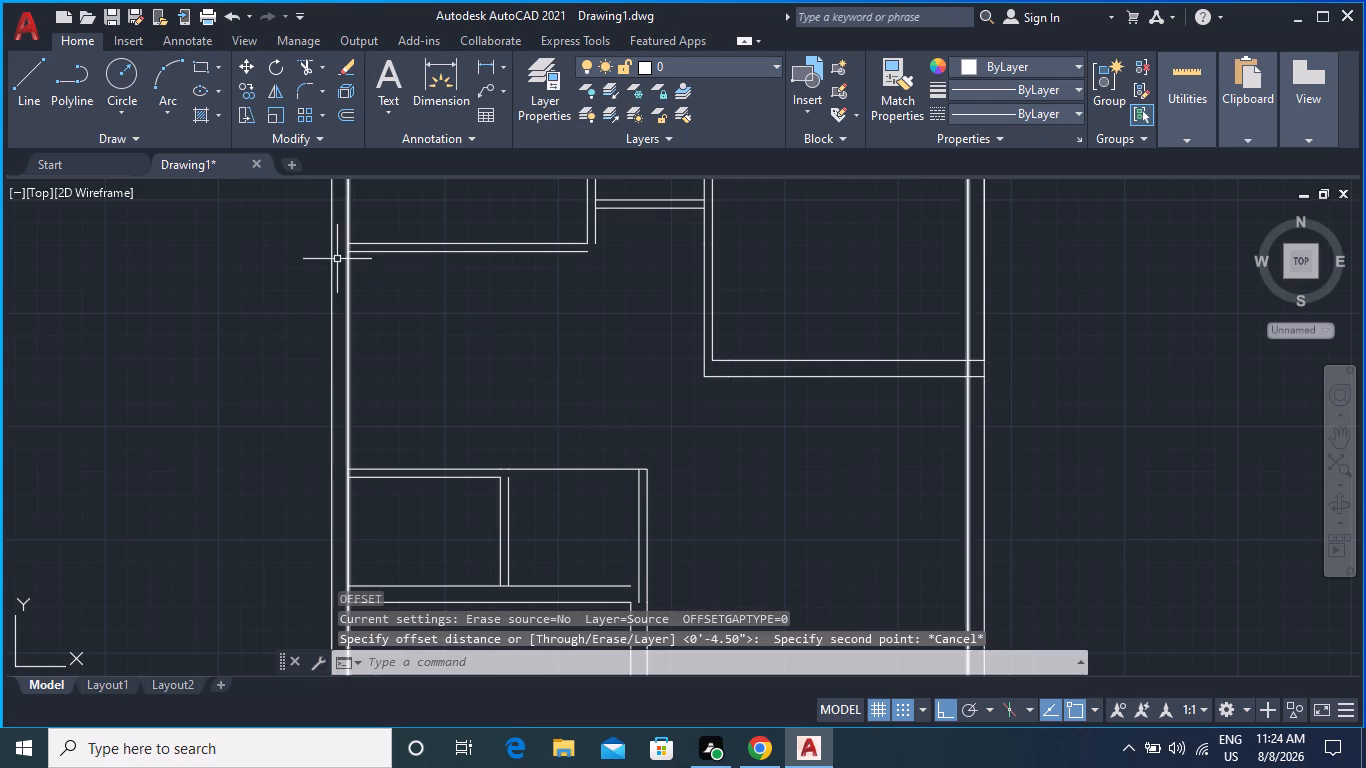
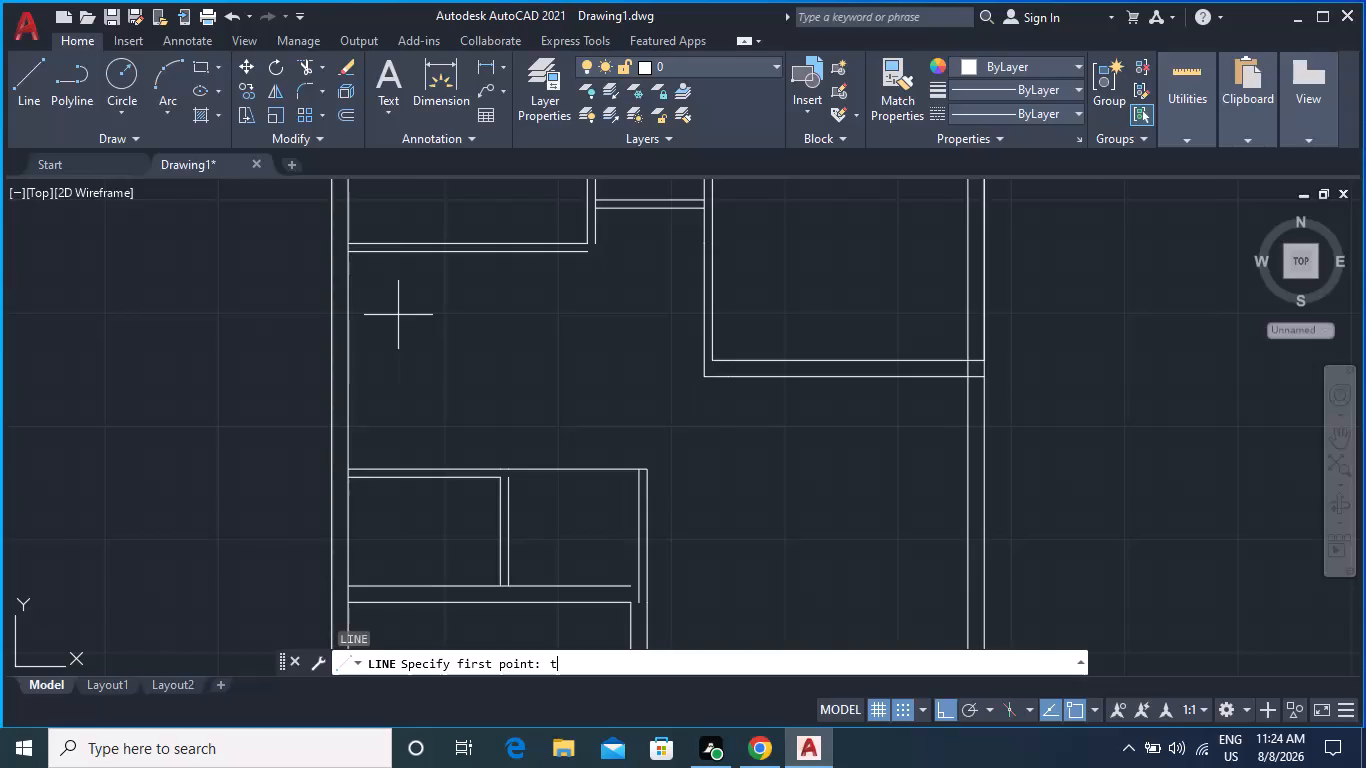
Draw a 4' vertical line down from the upper-left room's lower wall line, starting 8' from the left wall's inner face.
key(k)
key(Return)
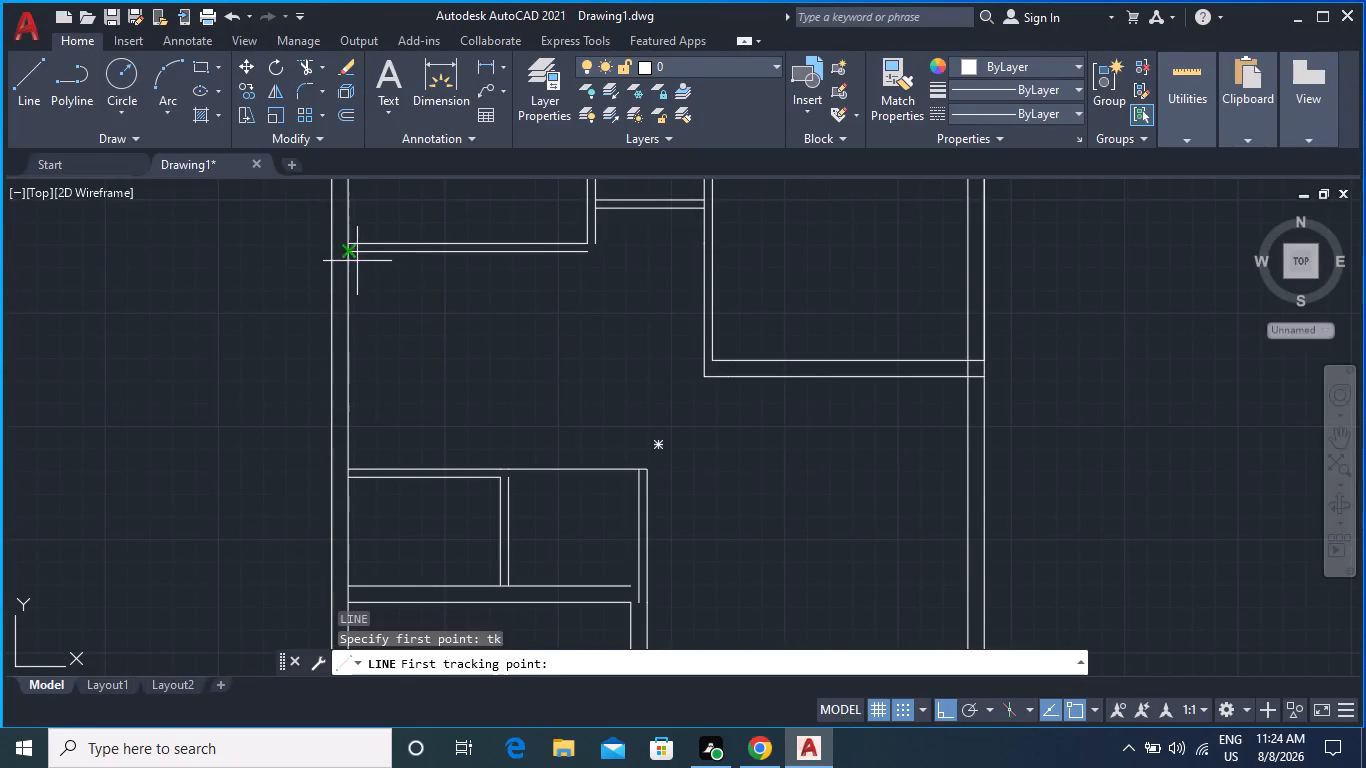
click(345, 254)
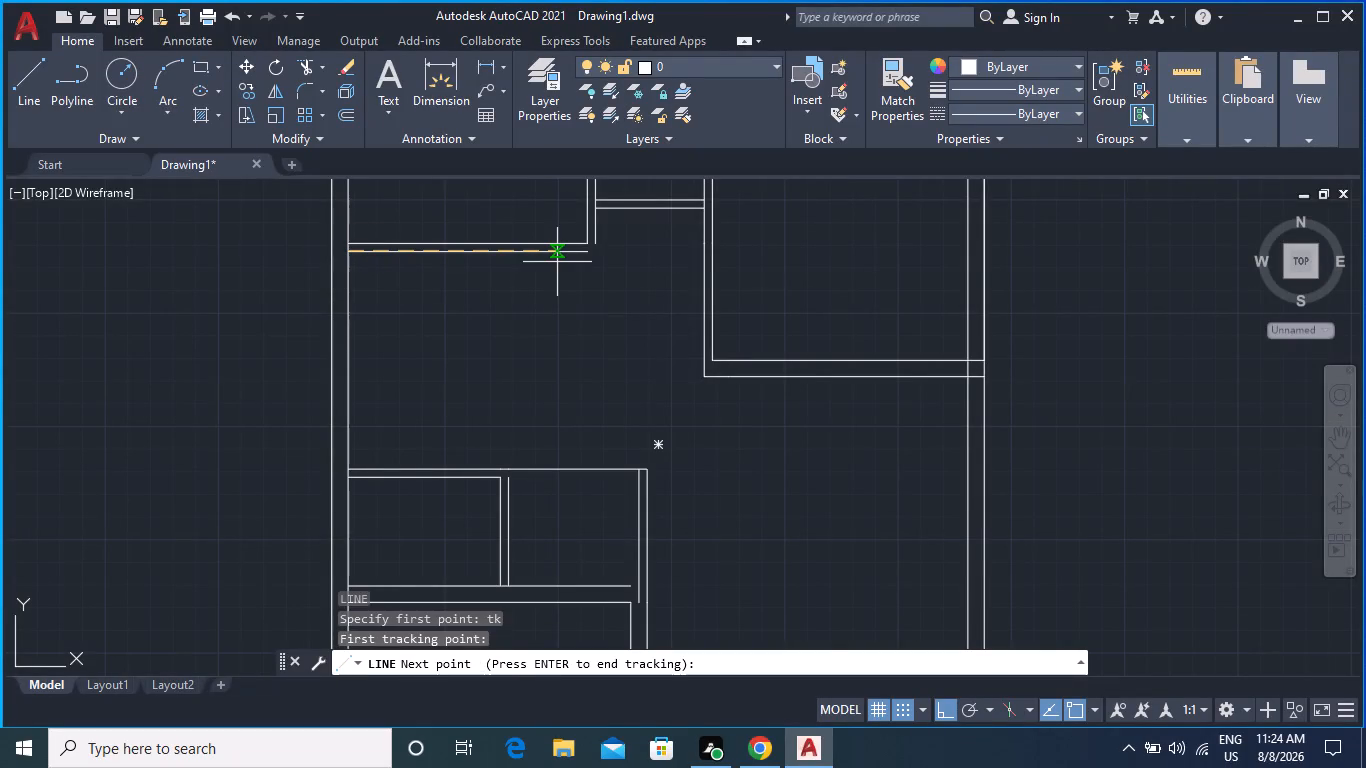
text(8')
key(Return)
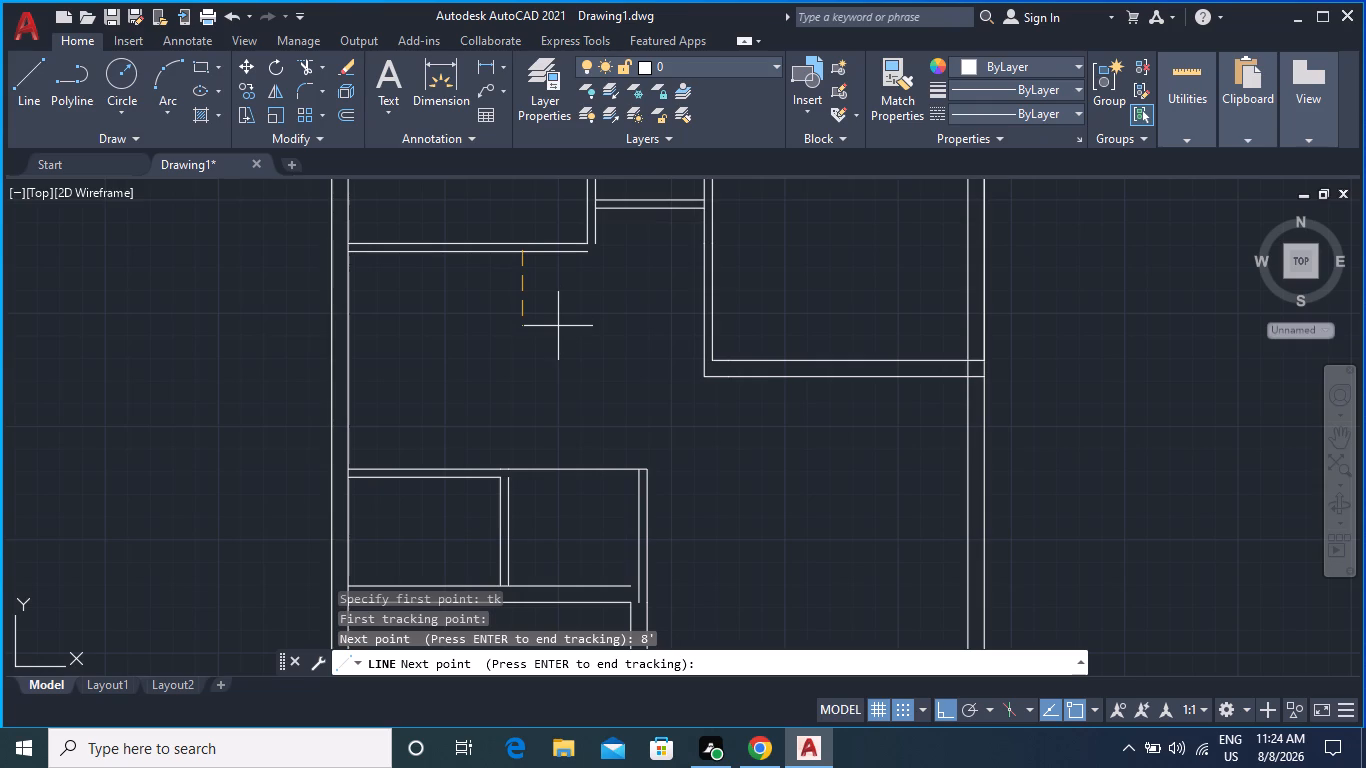
key(Return)
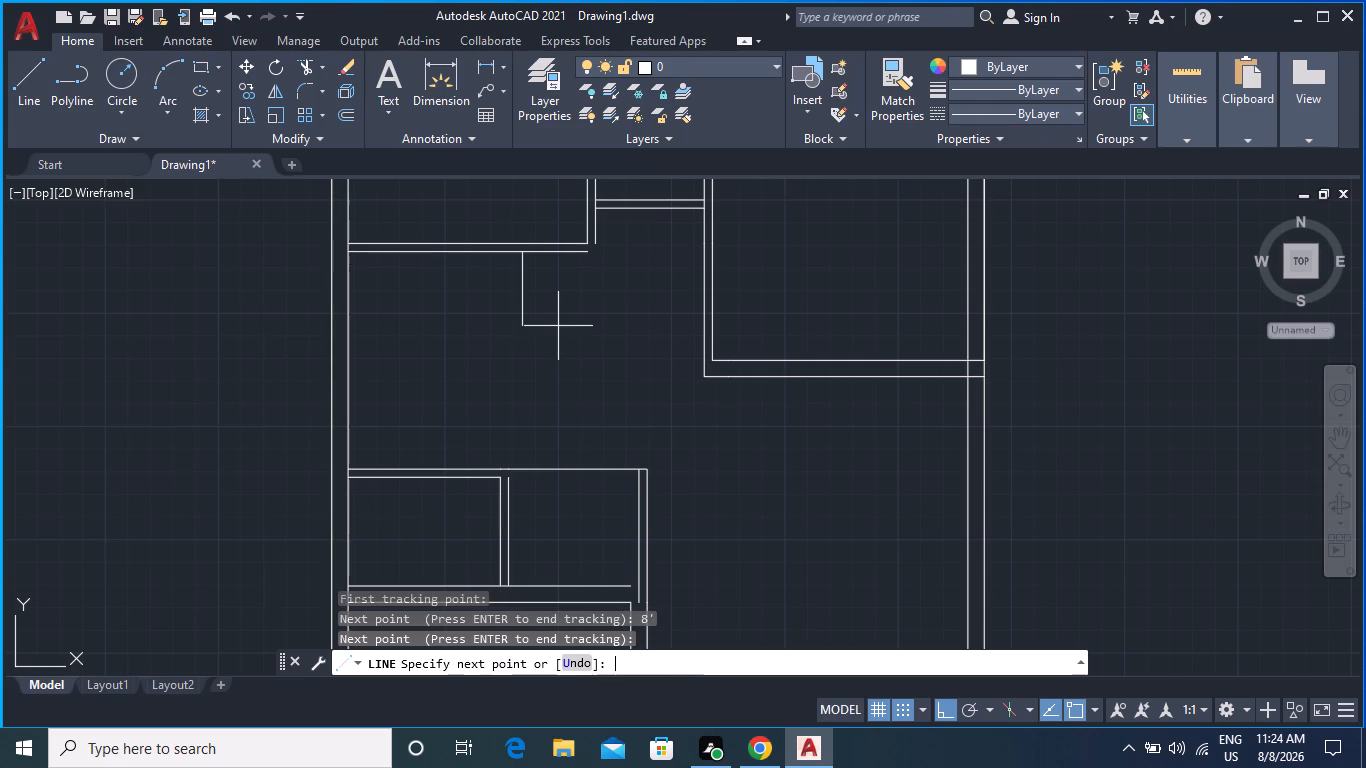
key(4)
key(apostrophe)
key(comma)
text(0")
key(Return)
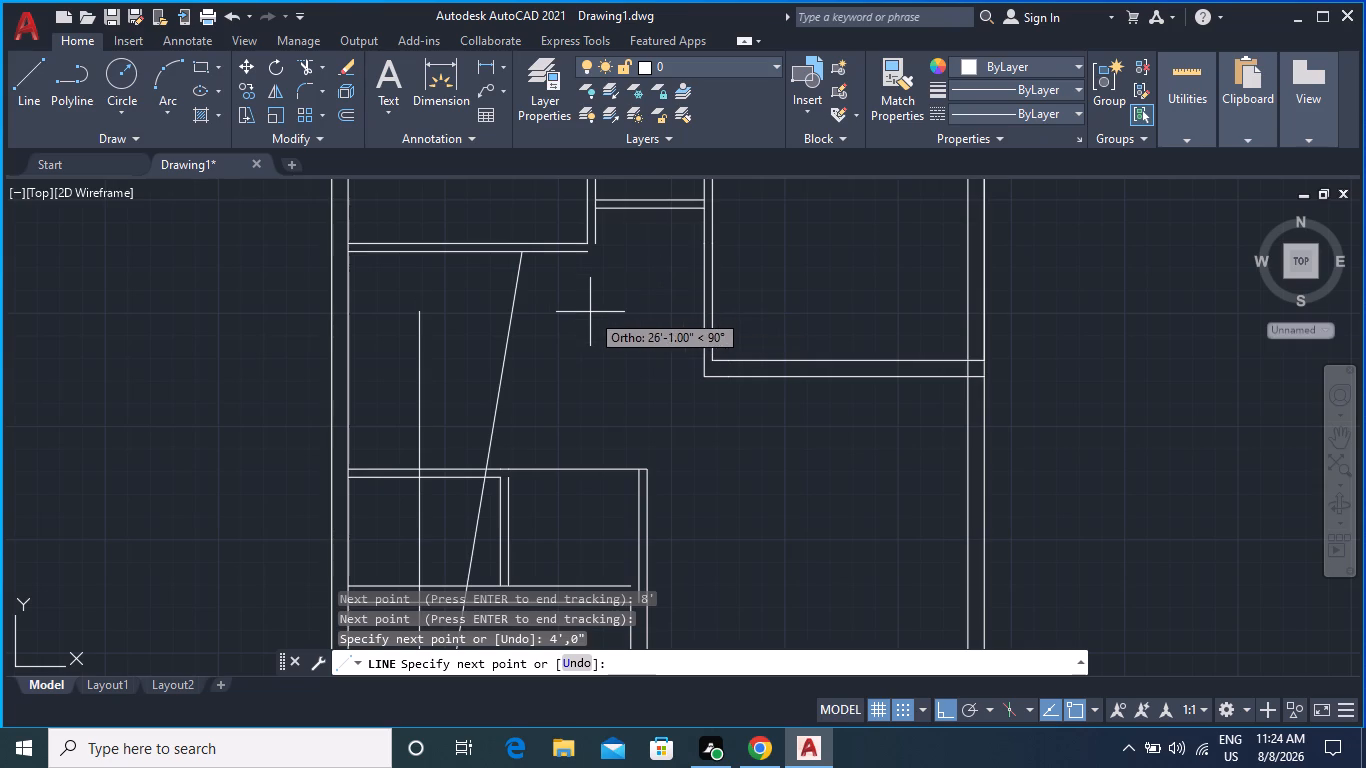
key(ctrl+z)
text(4')
key(Return)
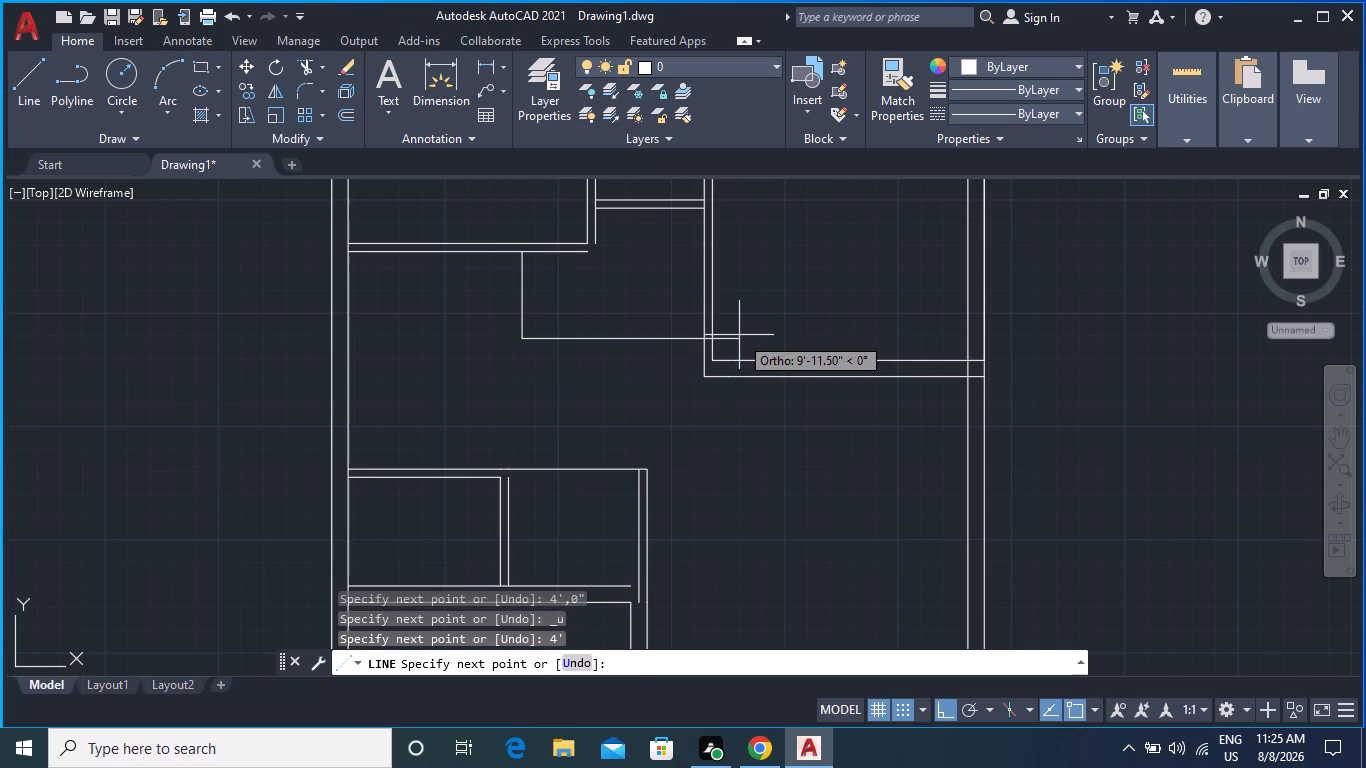
key(space)
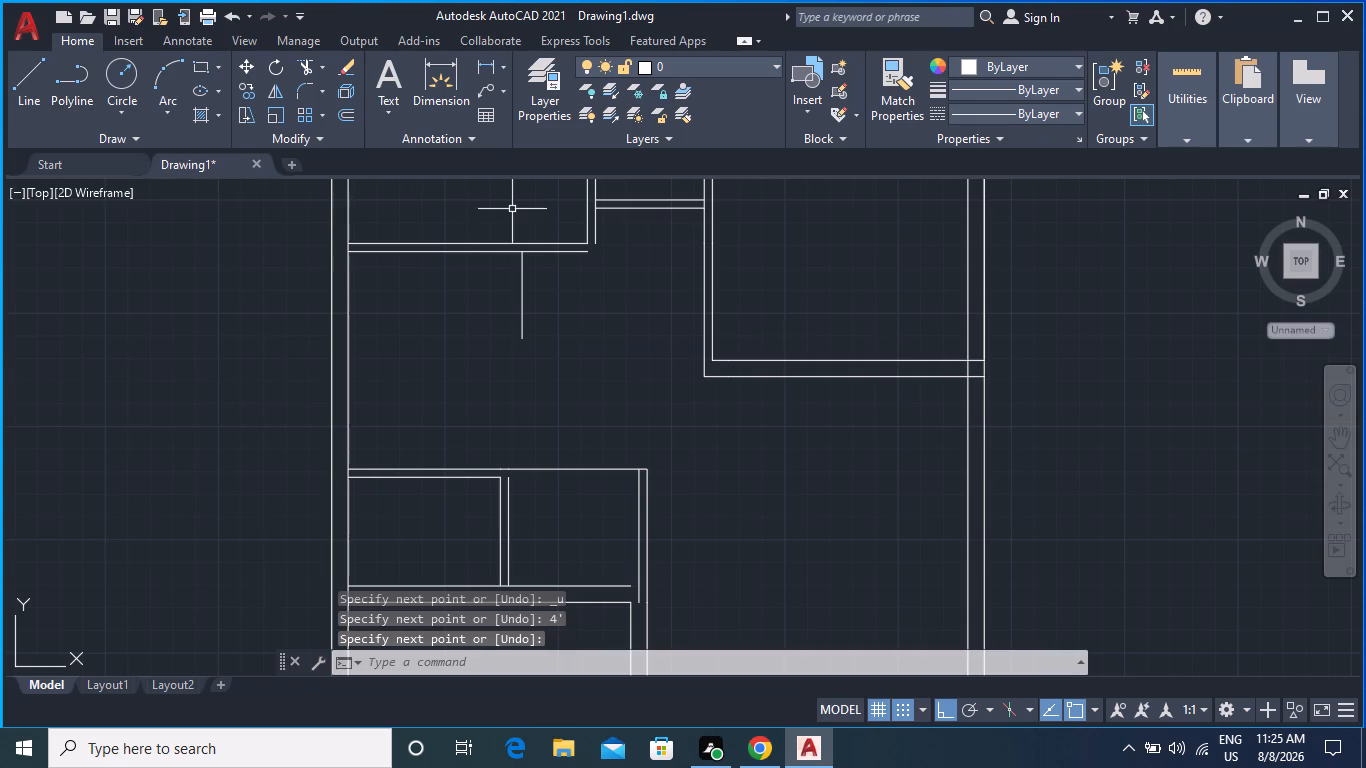
Offset the new 4' vertical line 4.5" to the right to form the partition's second face.
key(o)
key(Return)
click(516, 294)
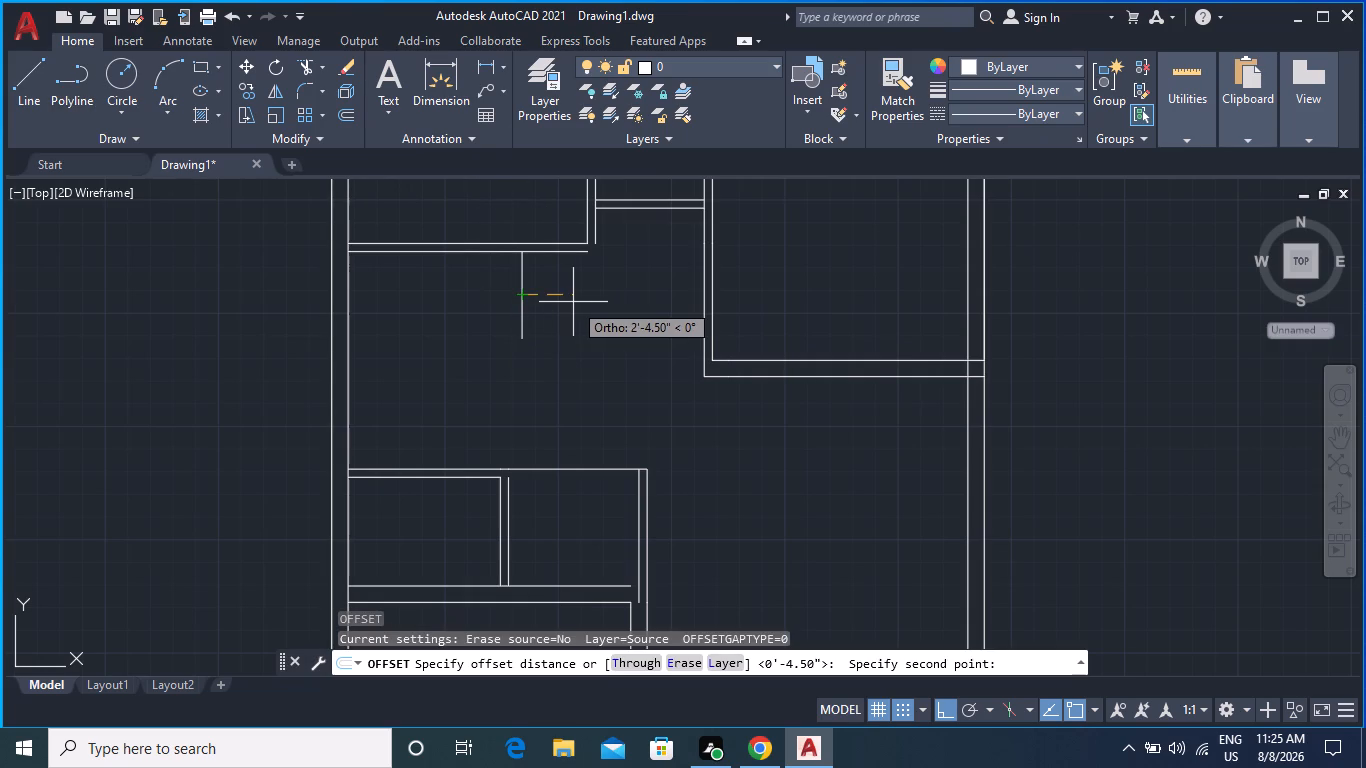
text(4.5")
key(Return)
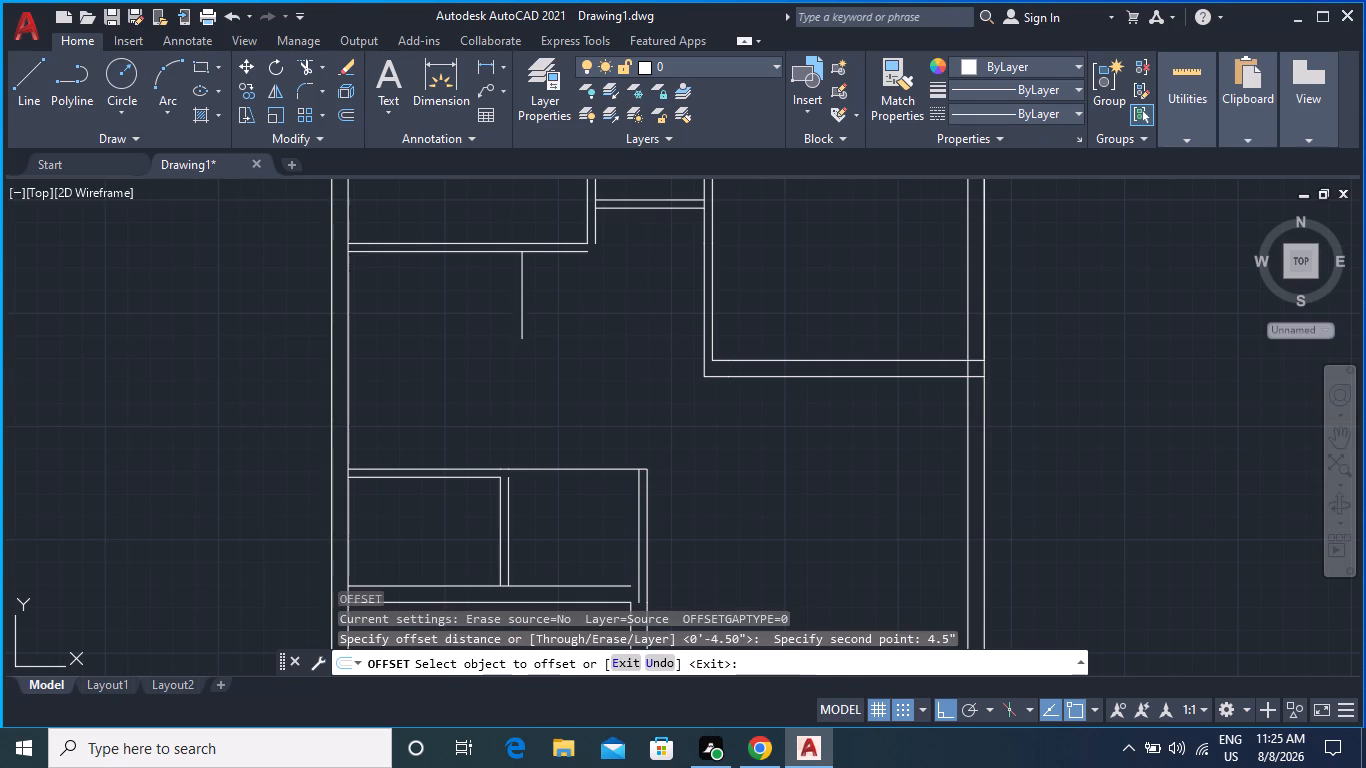
click(520, 317)
click(558, 328)
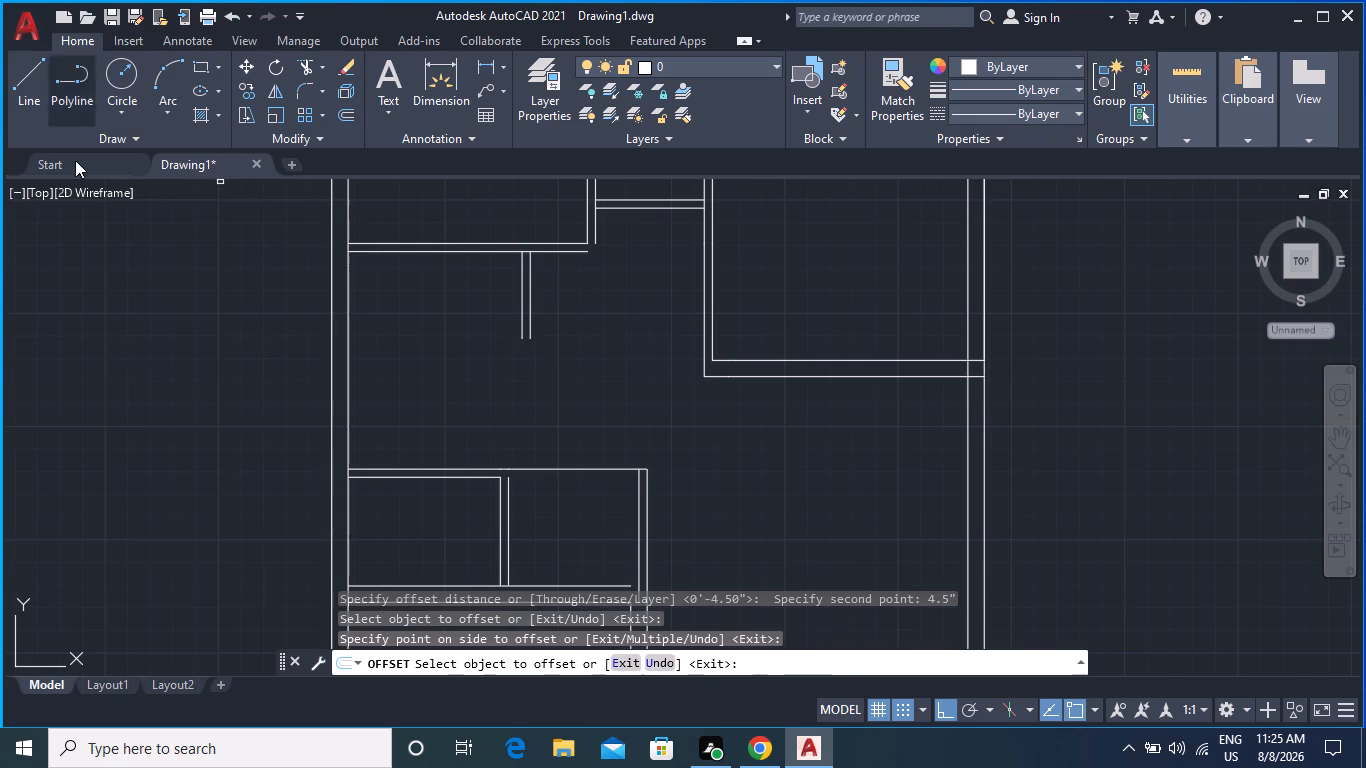
key(space)
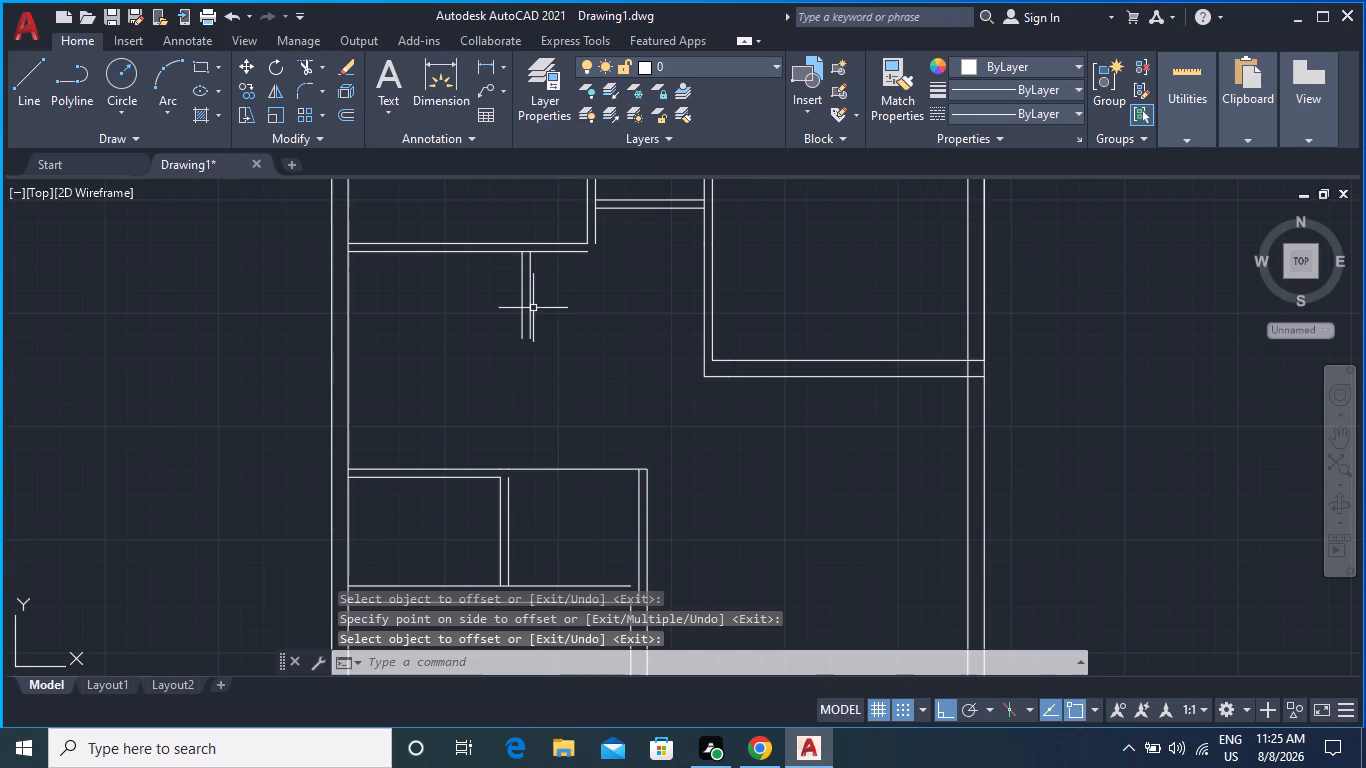
Offset the short partition's right face 4' to the right.
key(space)
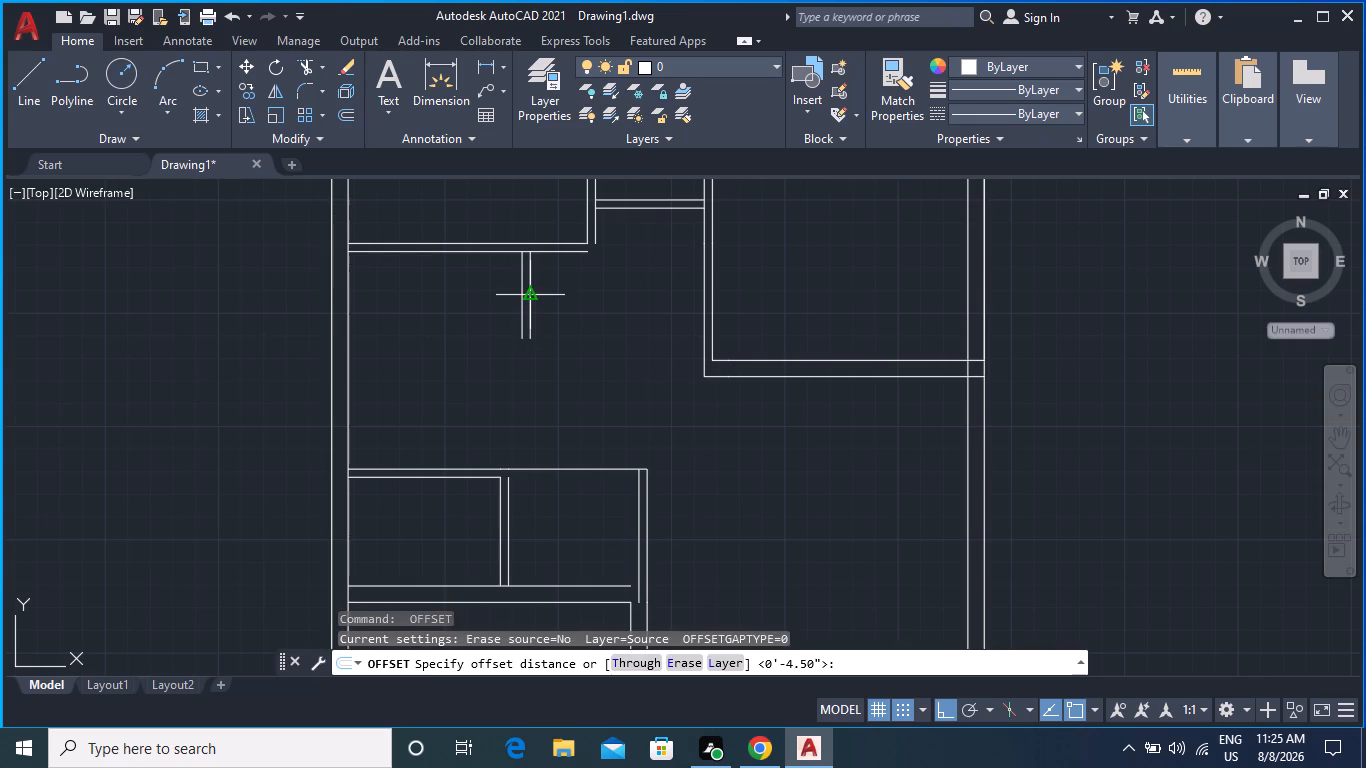
click(528, 294)
key(4)
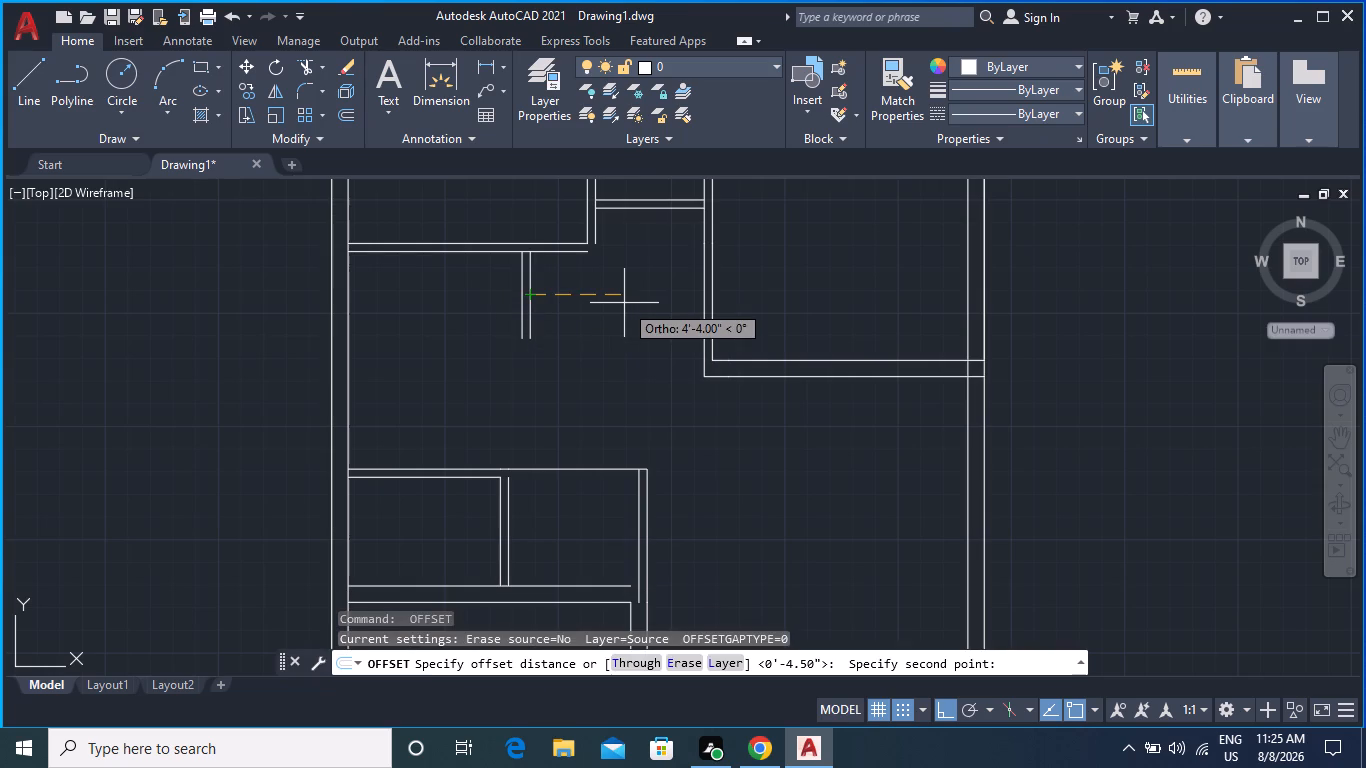
key(apostrophe)
key(Return)
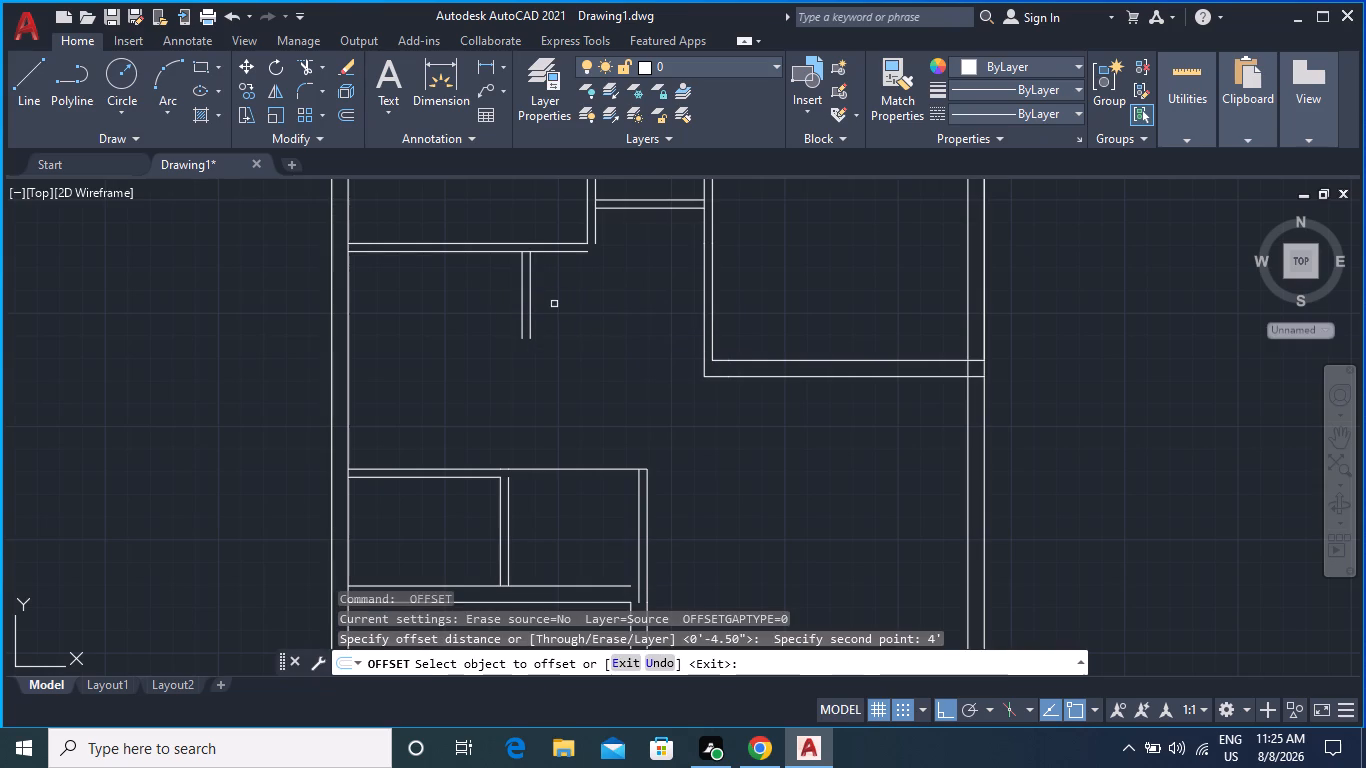
click(531, 322)
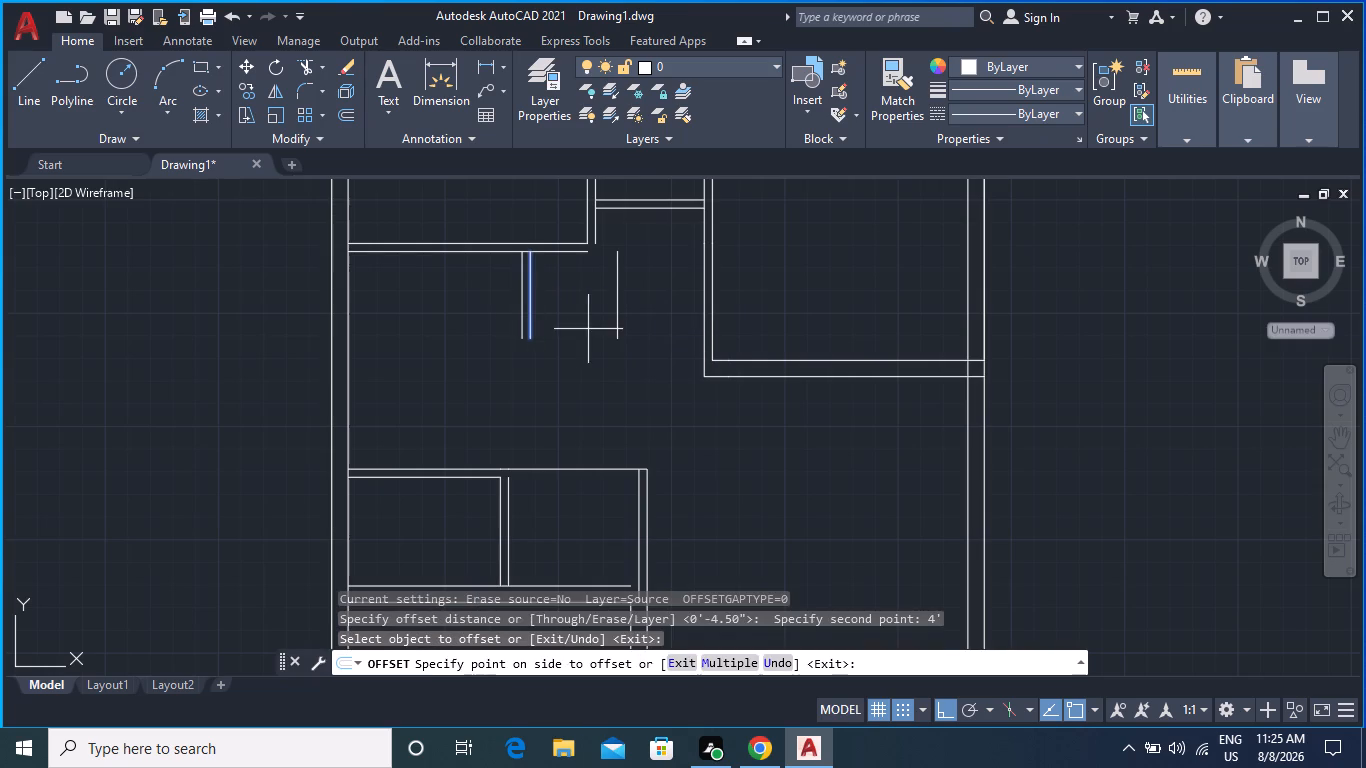
click(636, 323)
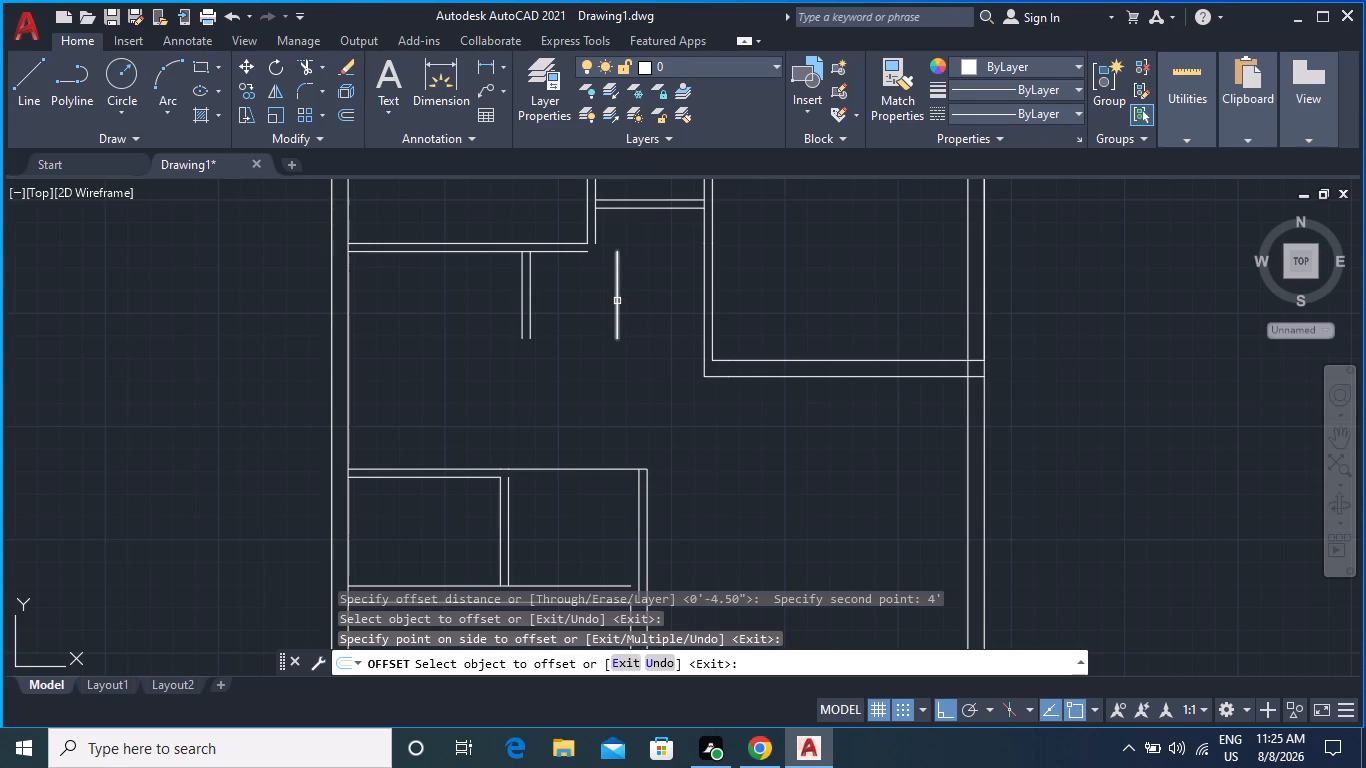
key(space)
key(space)
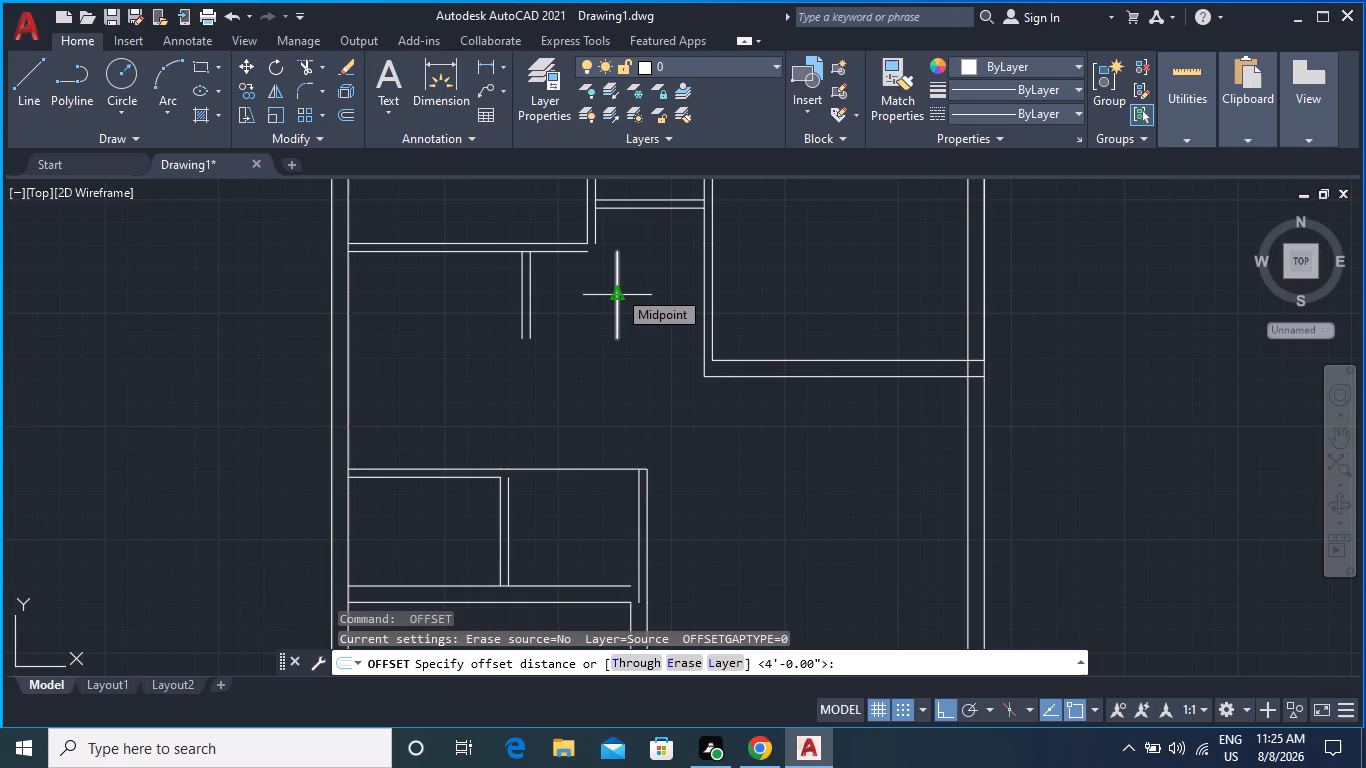
key(Escape)
key(Escape)
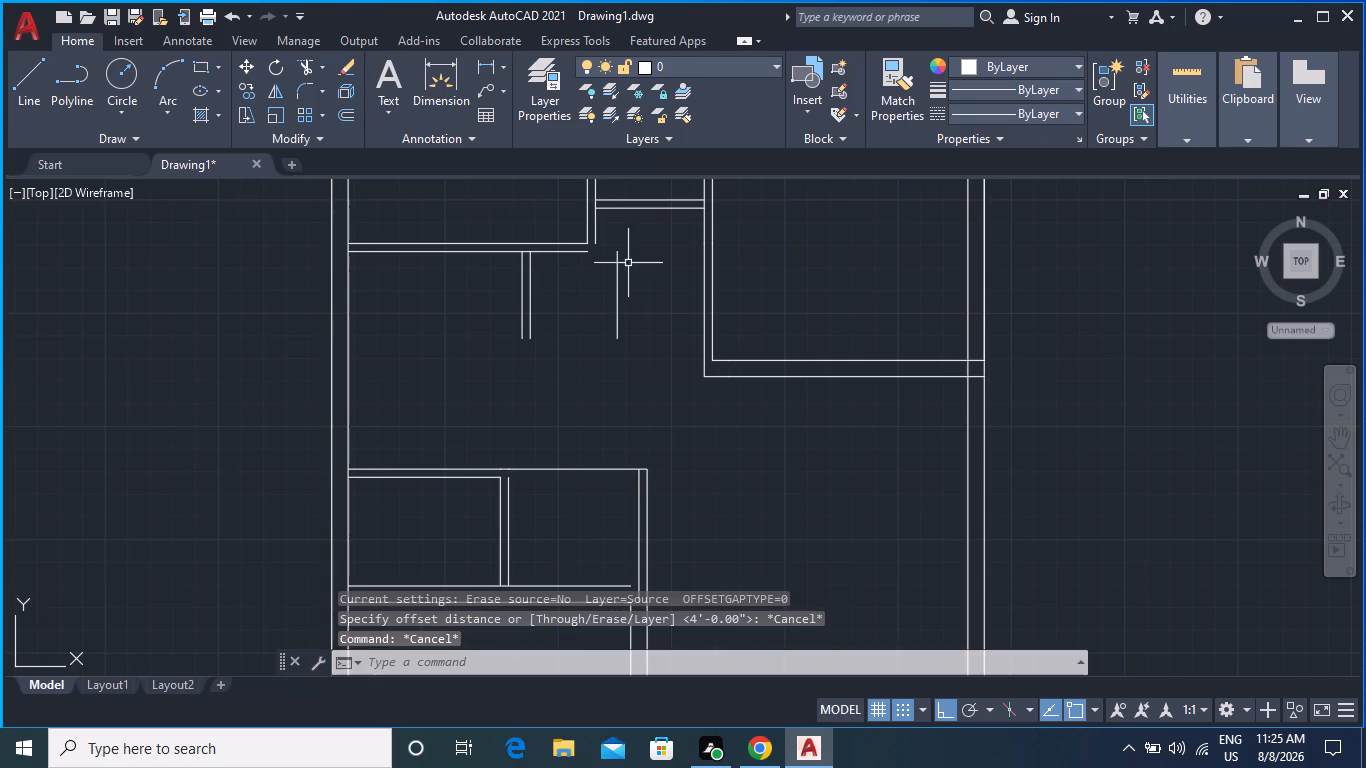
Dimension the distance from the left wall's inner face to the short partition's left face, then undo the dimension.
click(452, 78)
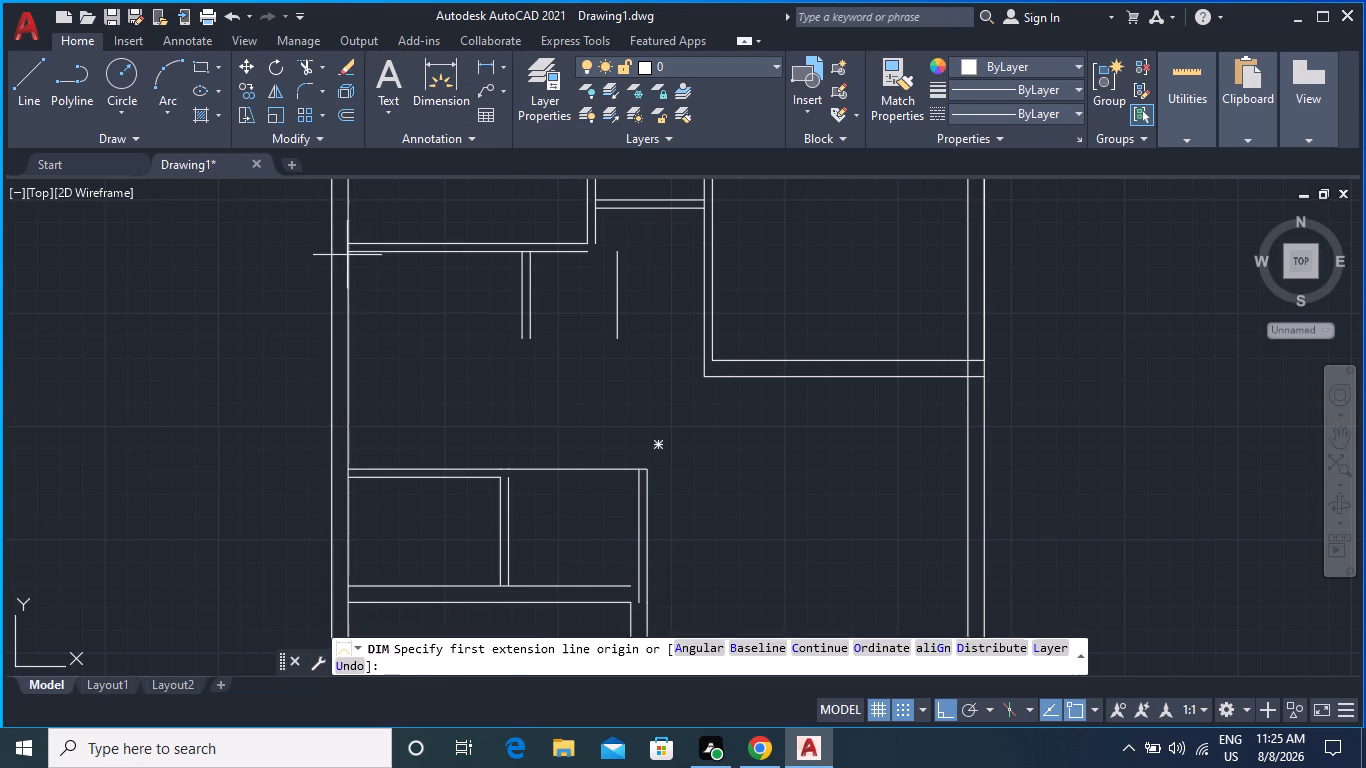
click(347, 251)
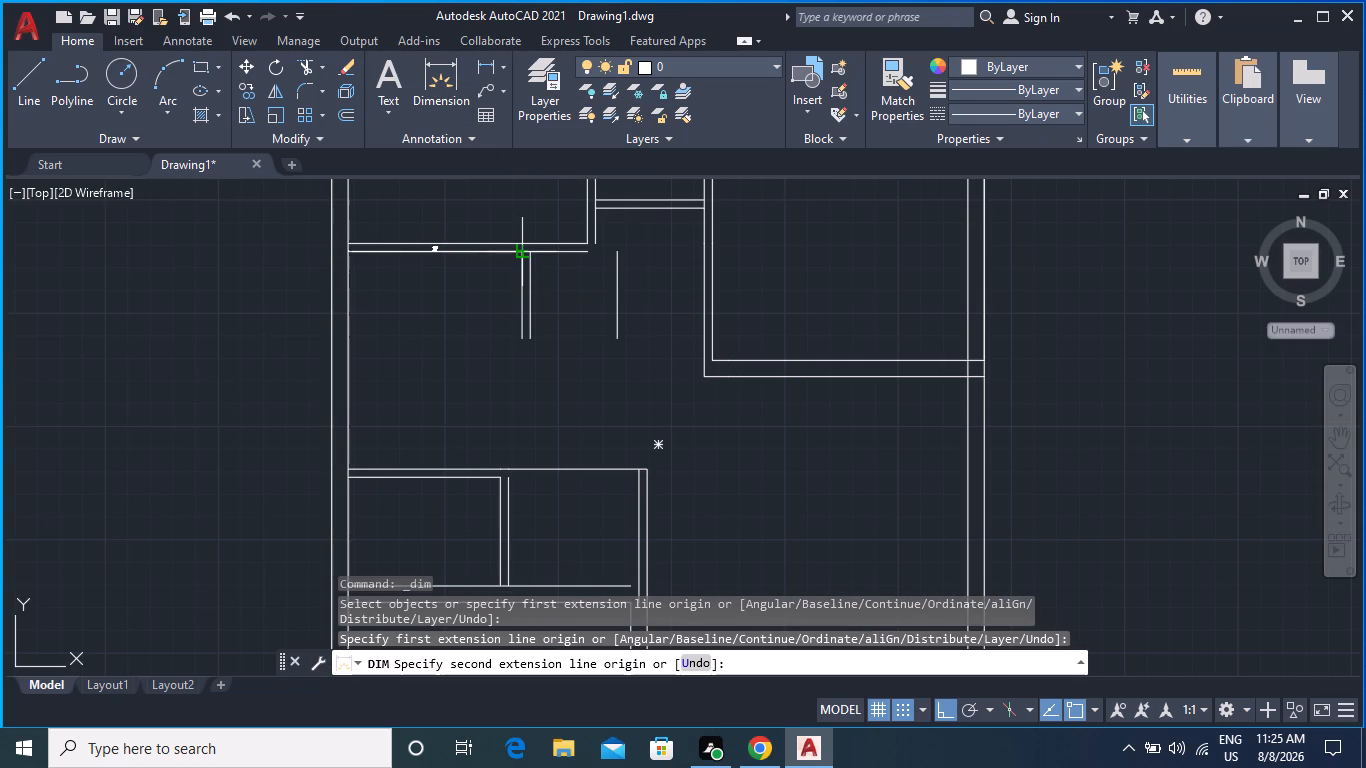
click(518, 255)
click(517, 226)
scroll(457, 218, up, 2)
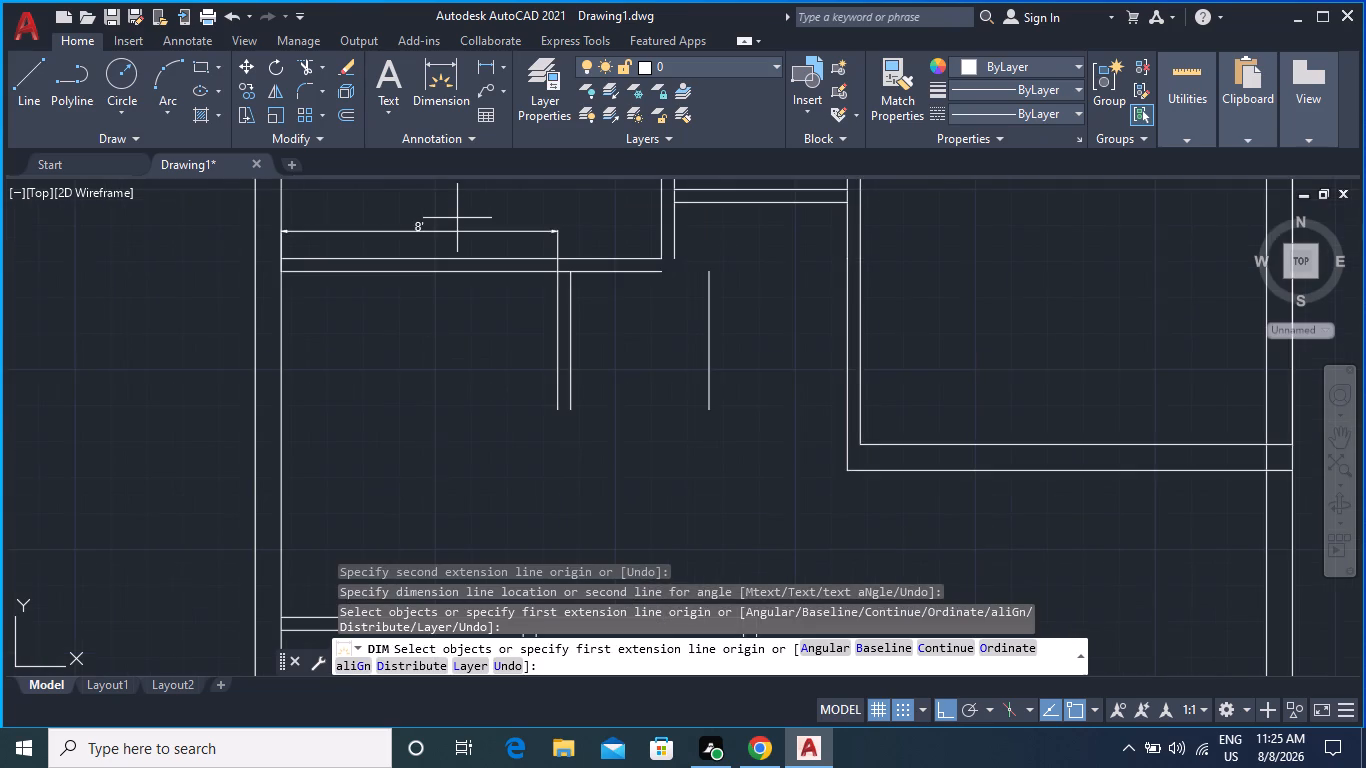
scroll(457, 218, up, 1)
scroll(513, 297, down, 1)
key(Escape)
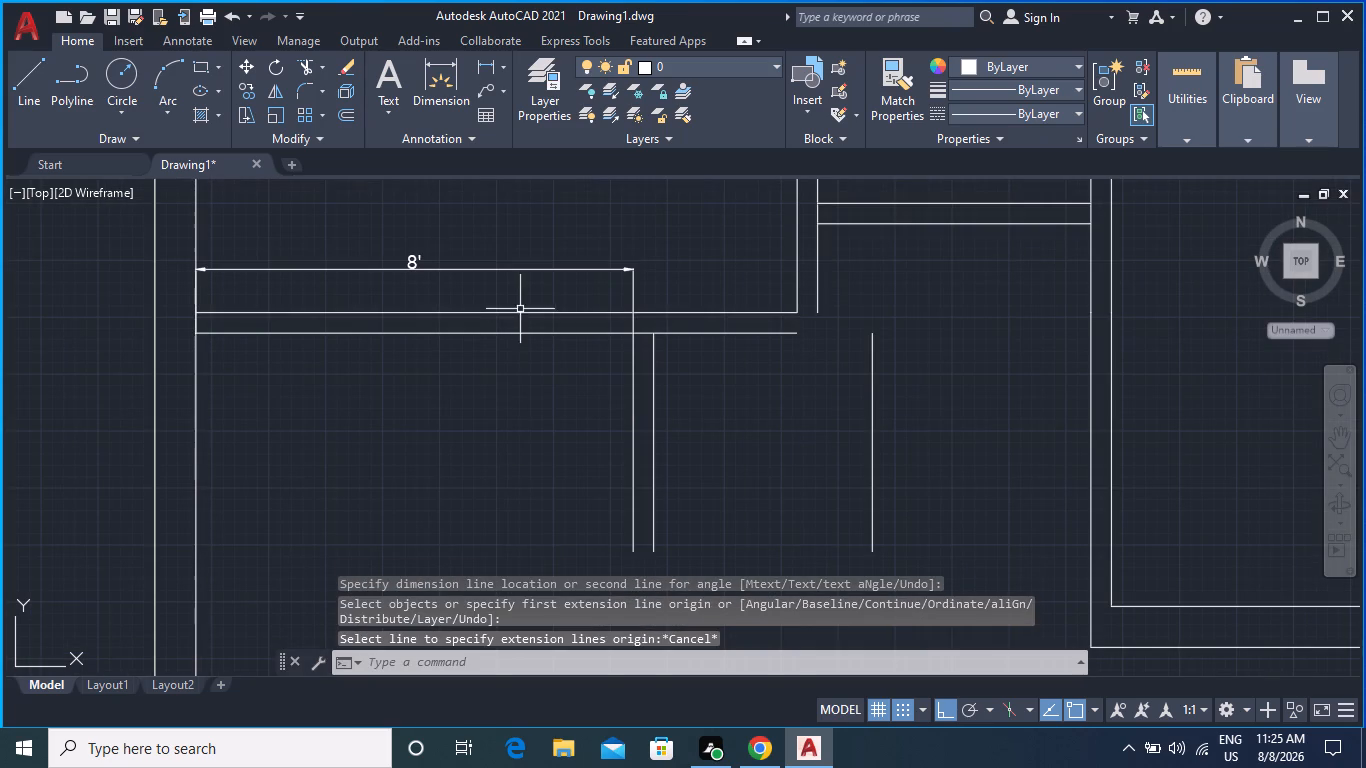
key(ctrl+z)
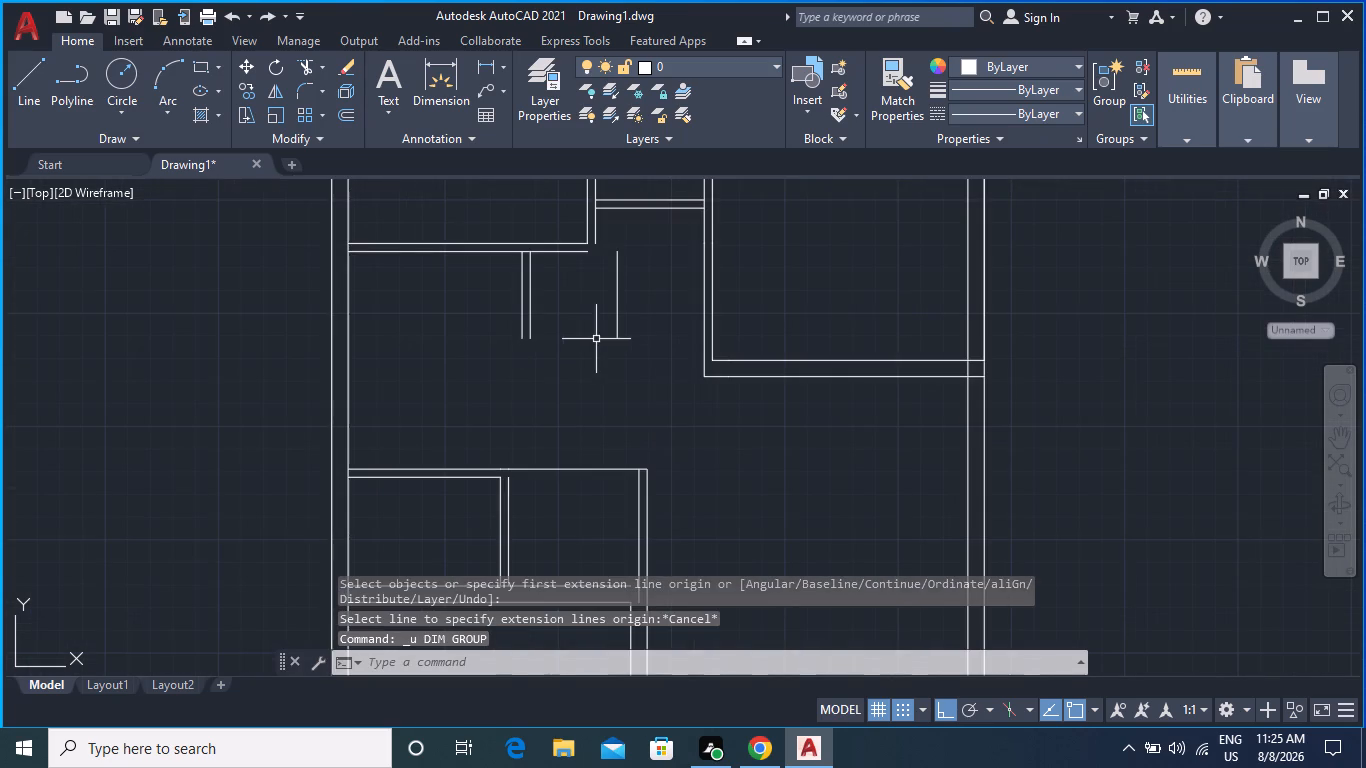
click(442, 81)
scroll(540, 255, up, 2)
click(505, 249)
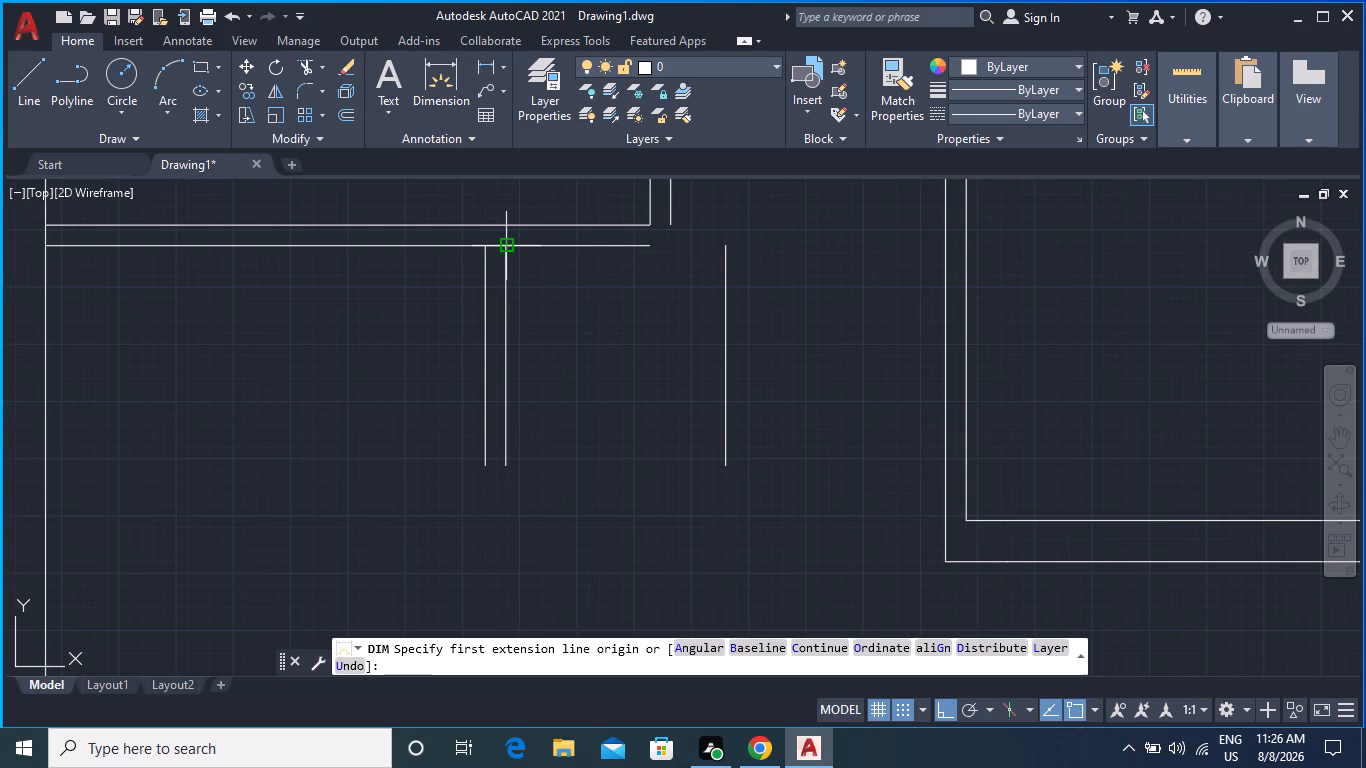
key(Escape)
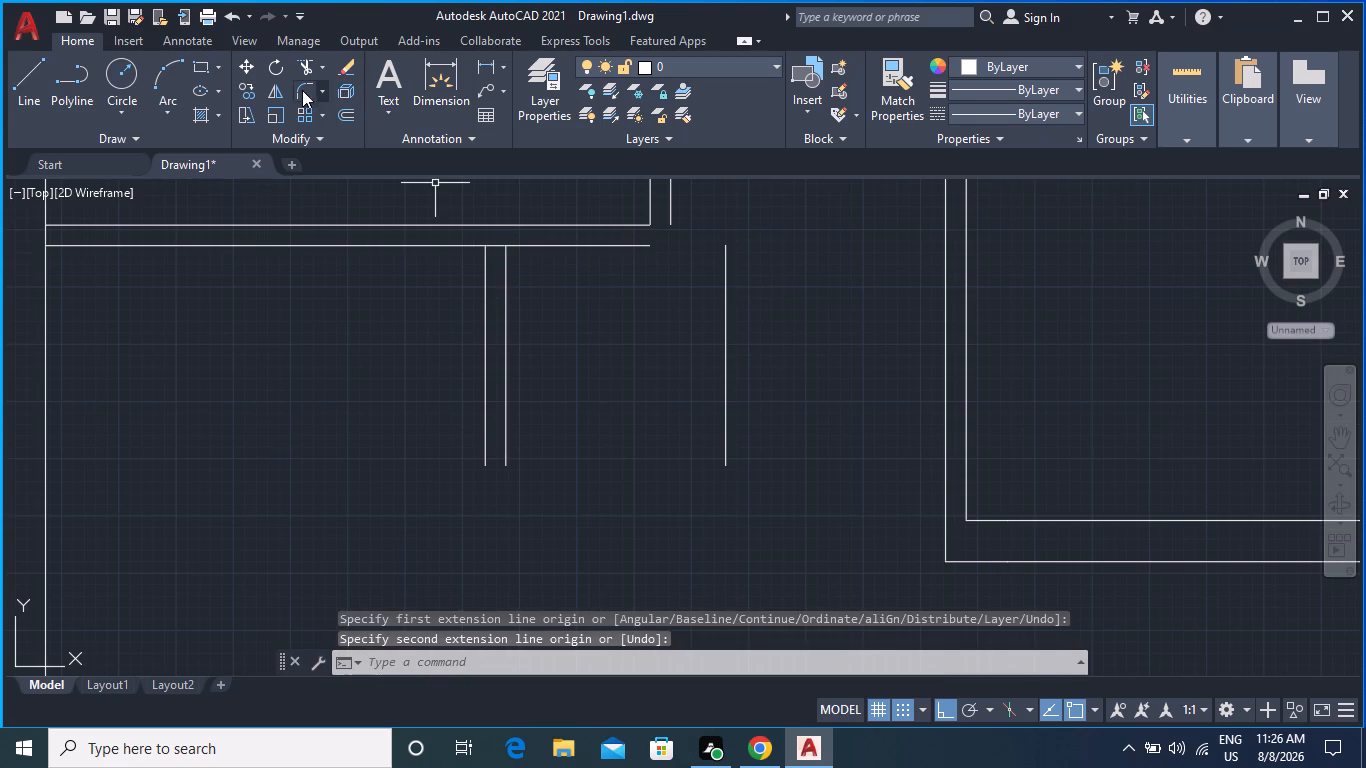
Offset the vertical line on the far side of the 4' space 4.5" to the right to form a second partition.
key(o)
key(Return)
click(723, 359)
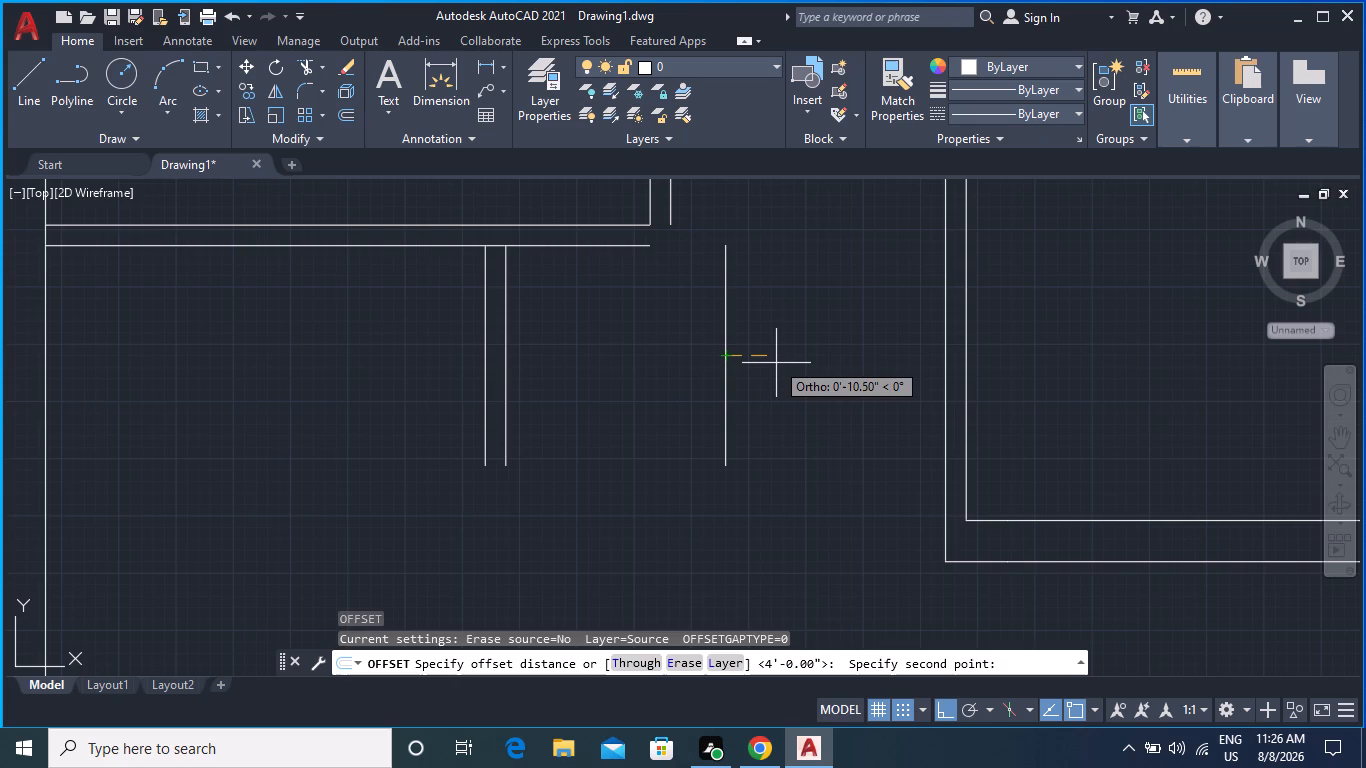
text(4.5")
key(Return)
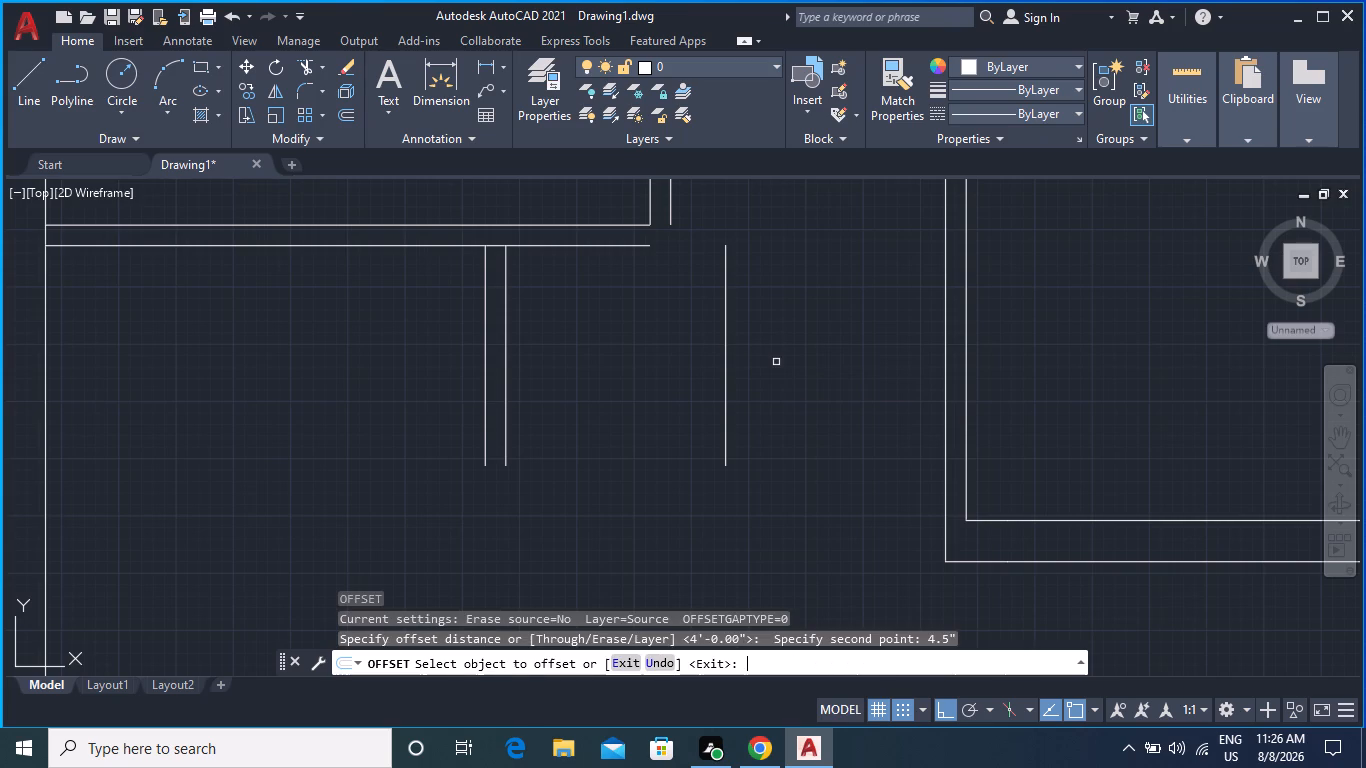
click(726, 382)
click(777, 380)
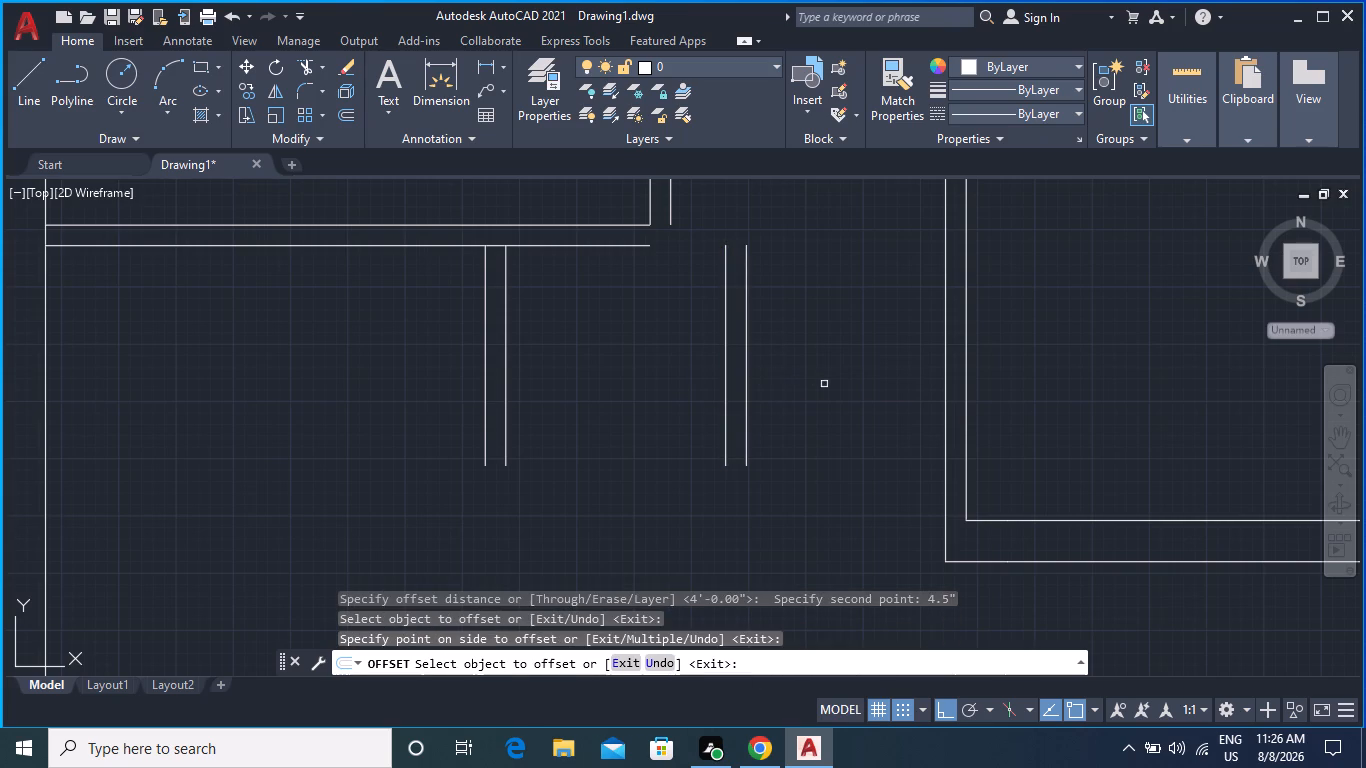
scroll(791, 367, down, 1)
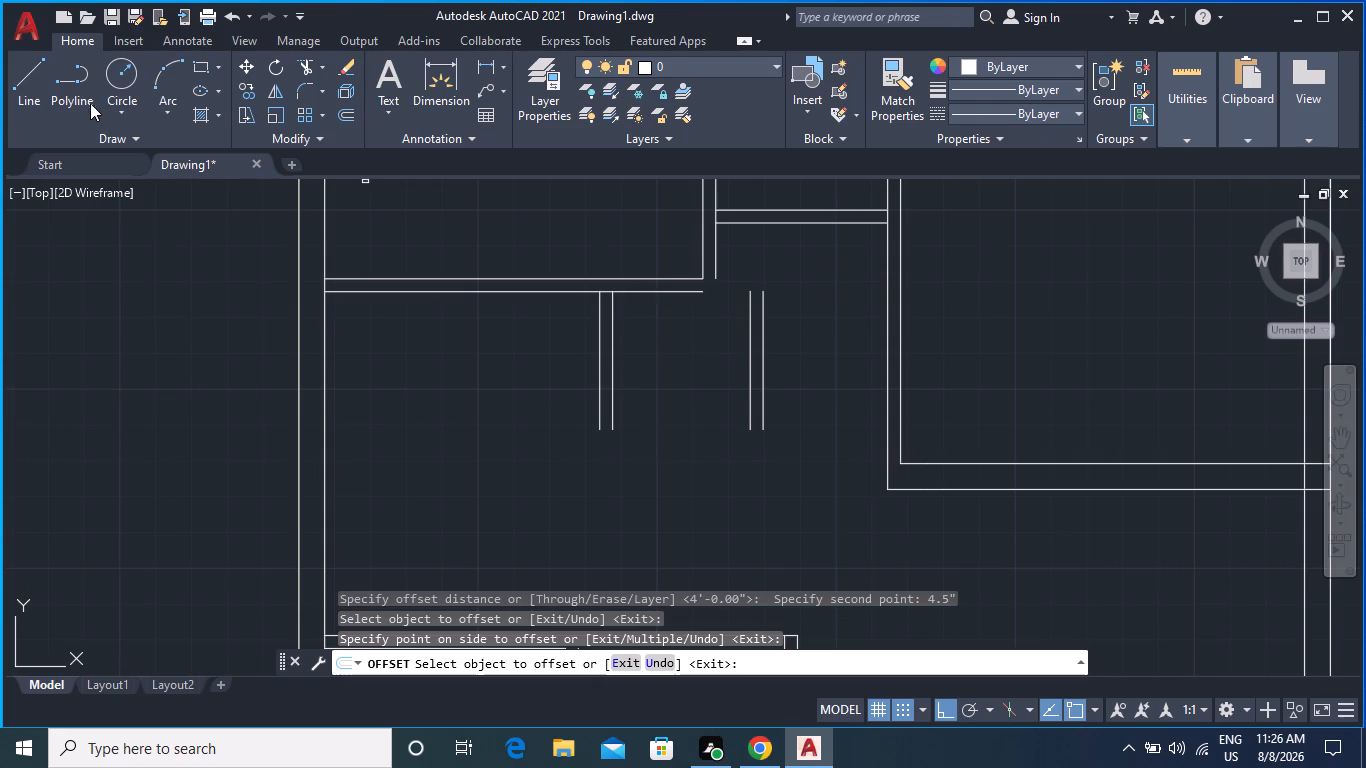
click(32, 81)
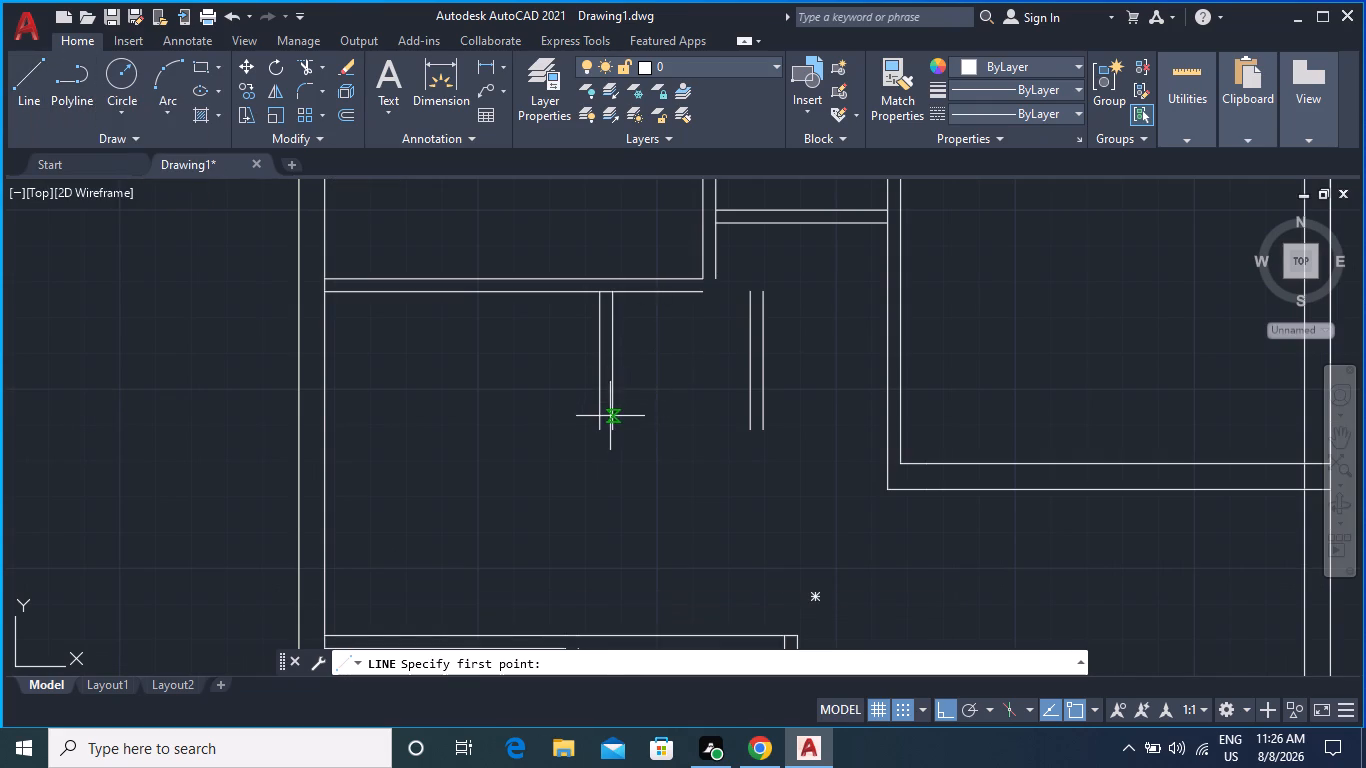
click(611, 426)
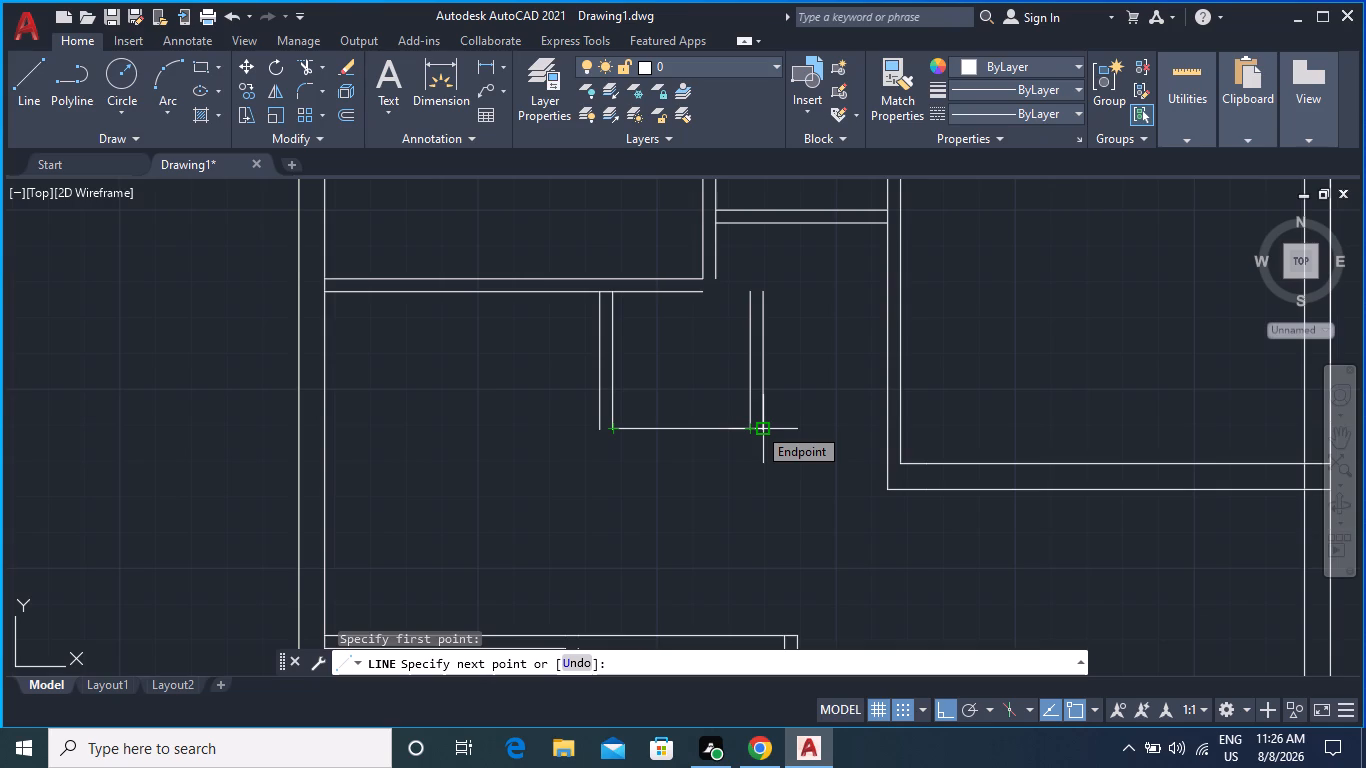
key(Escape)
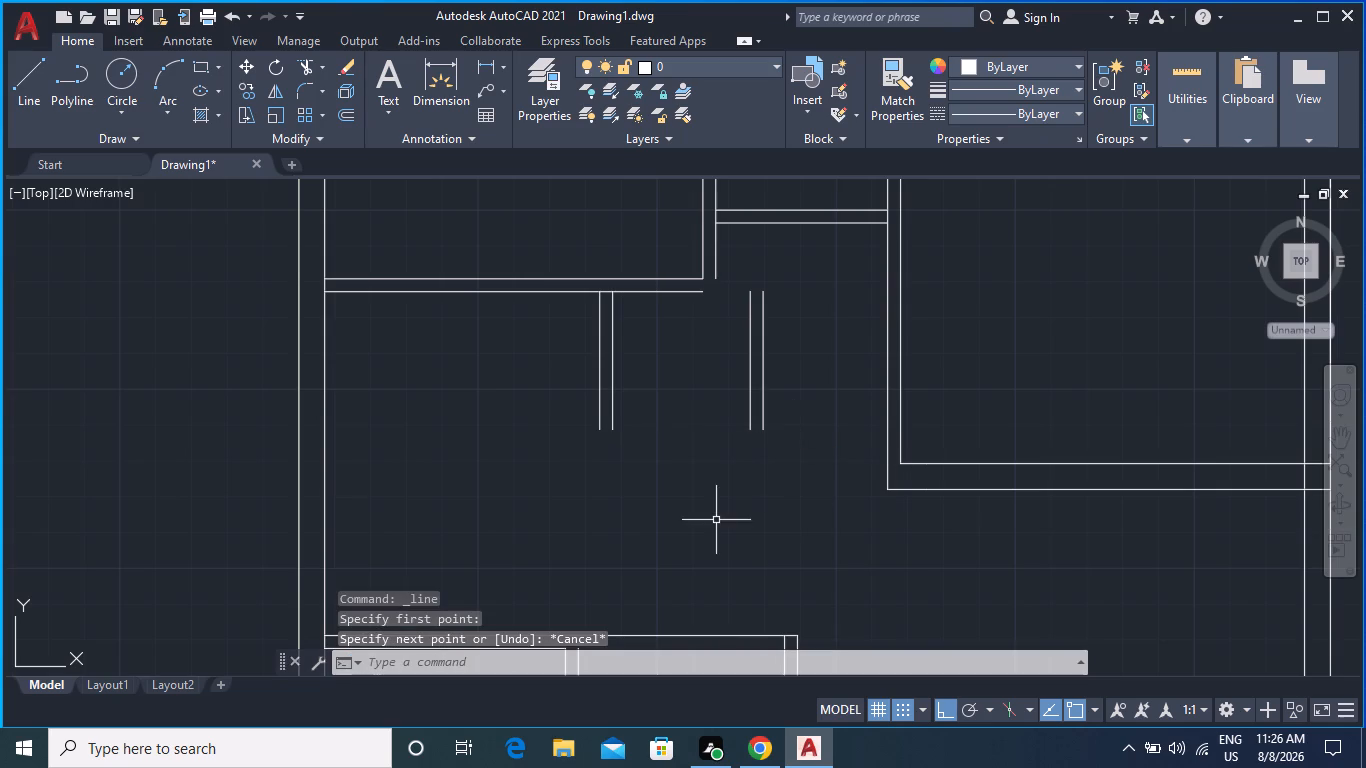
Draw a horizontal line between the lower ends of the two short partitions' inner faces to close the 4' space.
scroll(723, 454, up, 1)
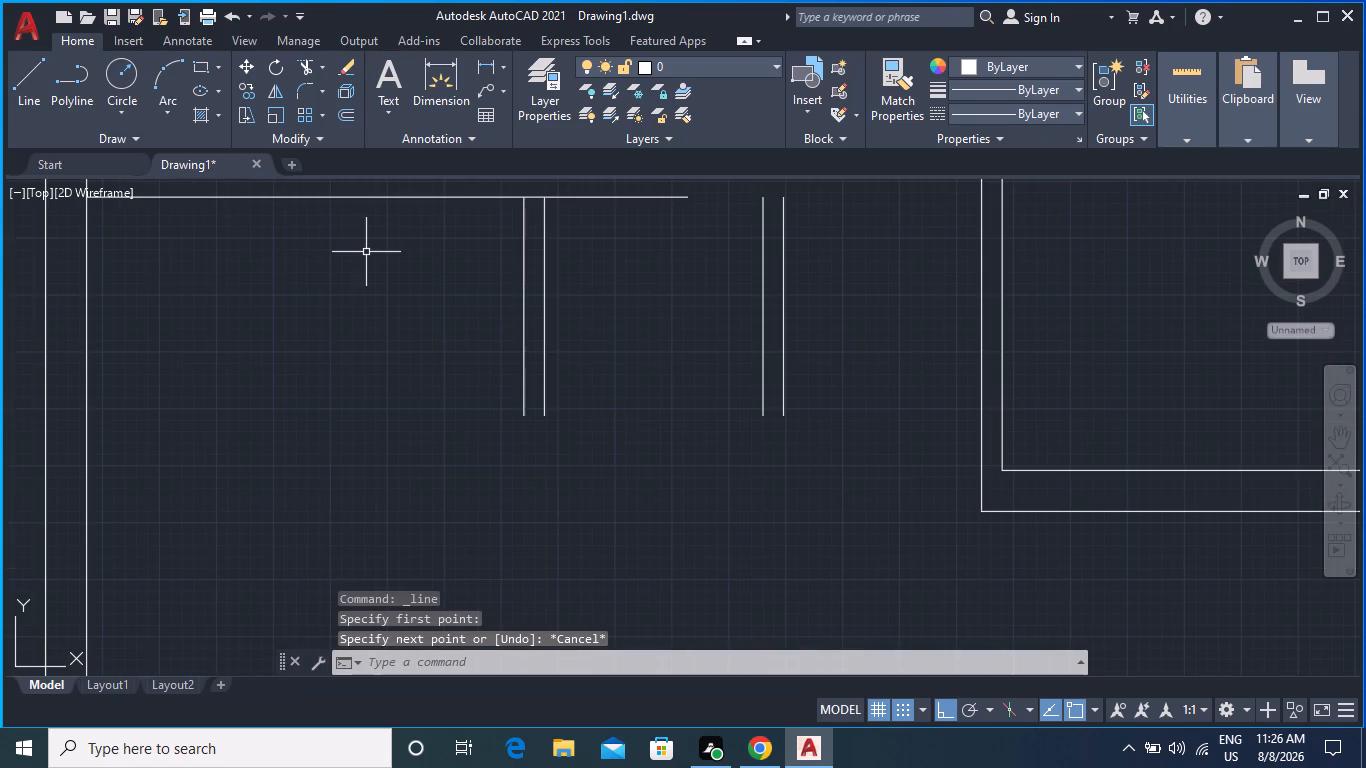
key(l)
key(Return)
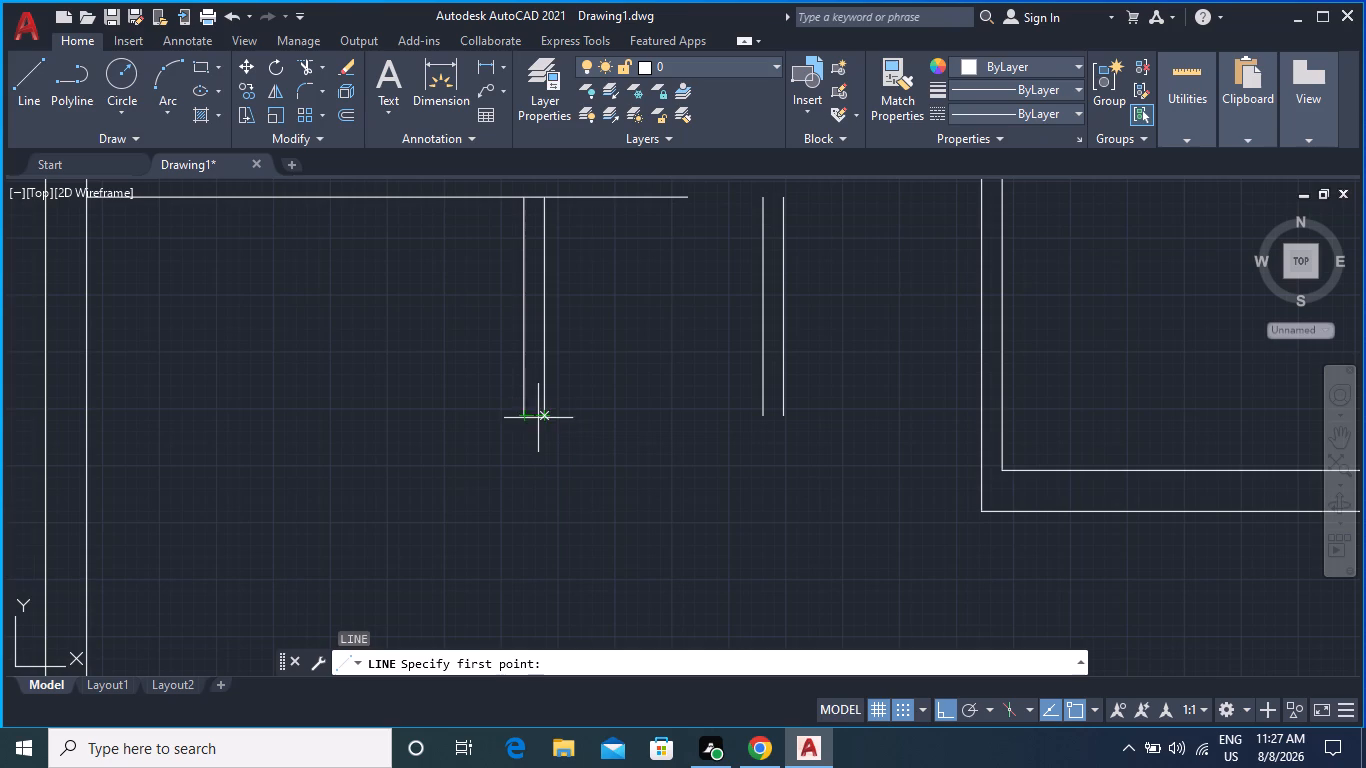
click(546, 410)
click(767, 416)
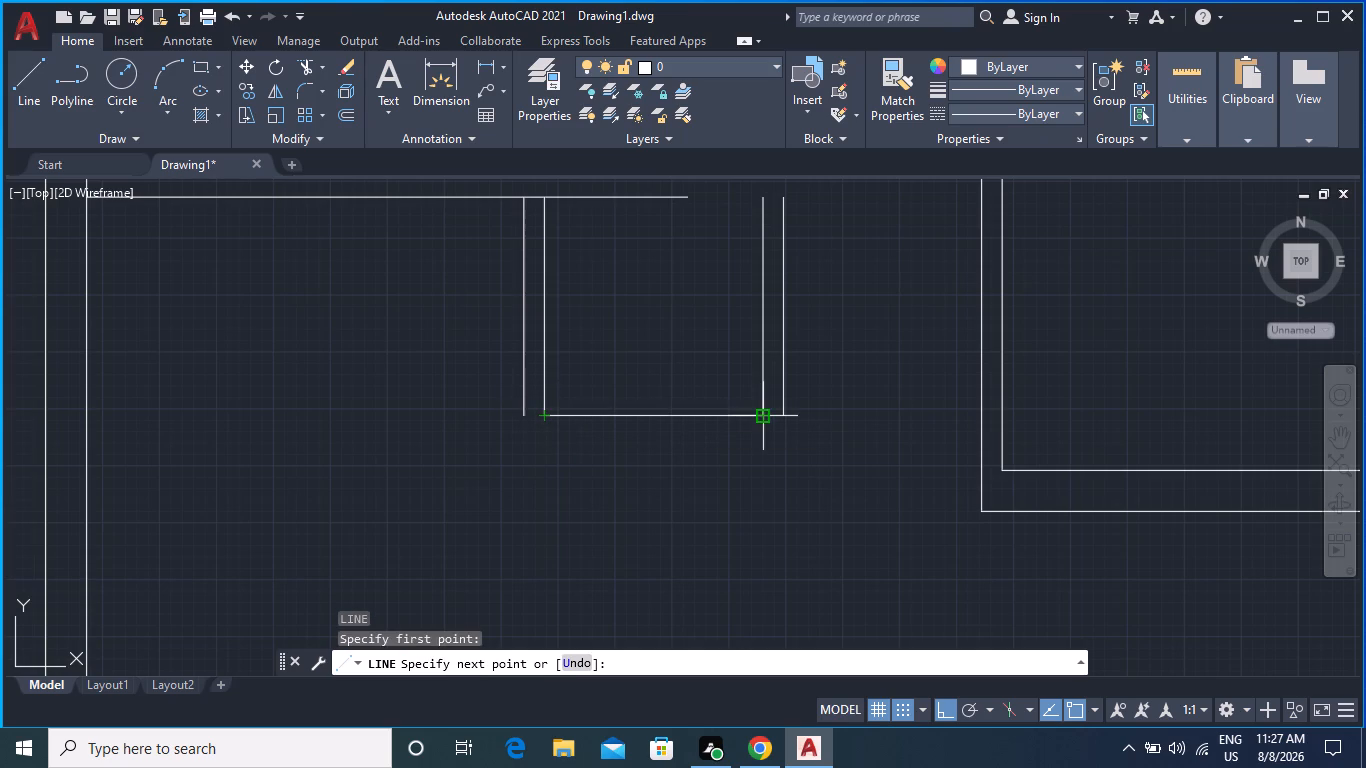
key(Escape)
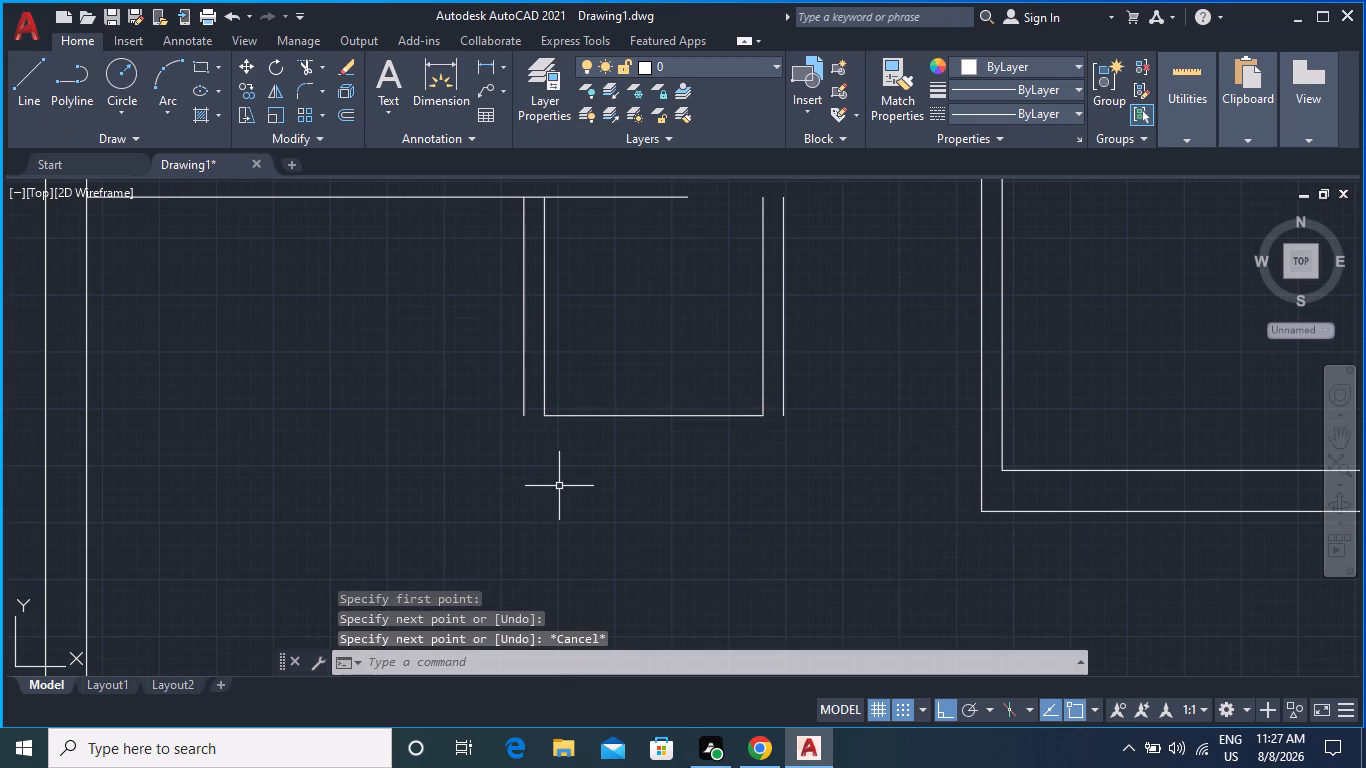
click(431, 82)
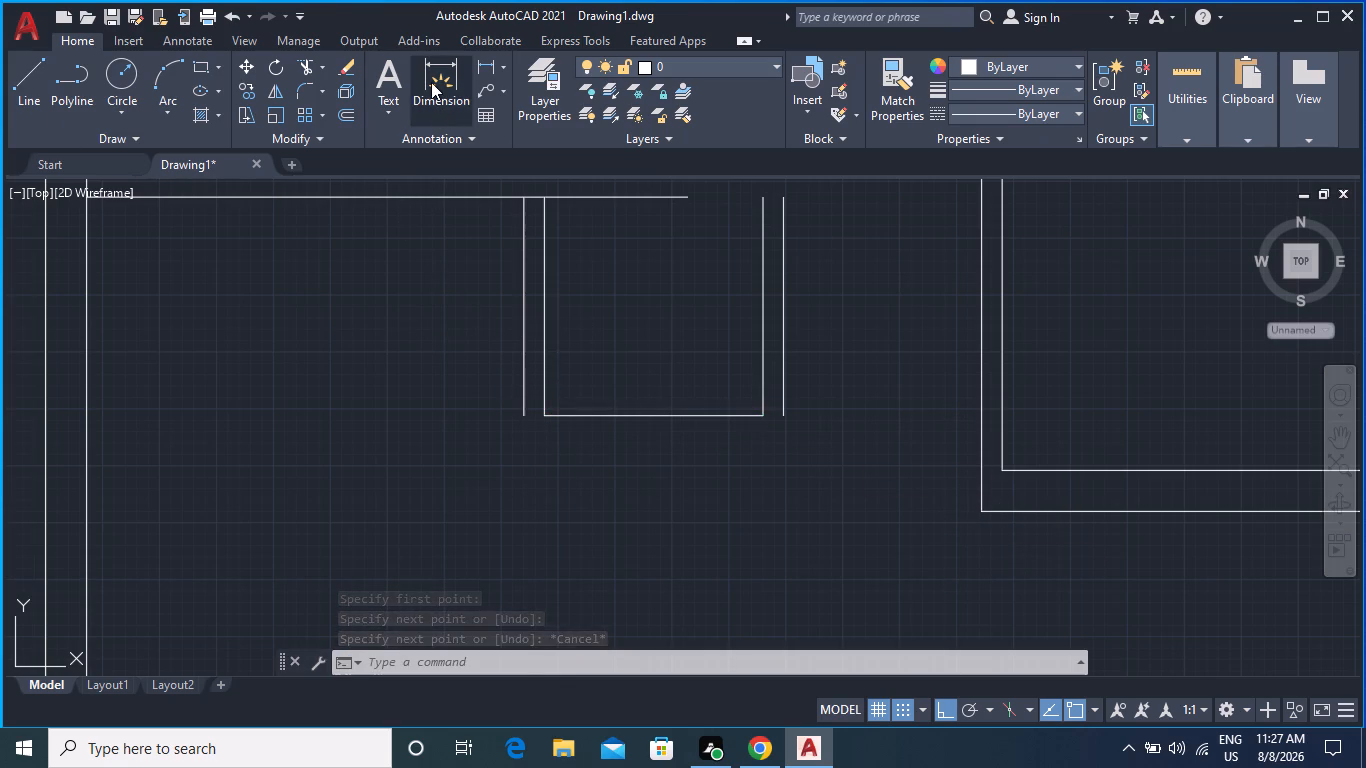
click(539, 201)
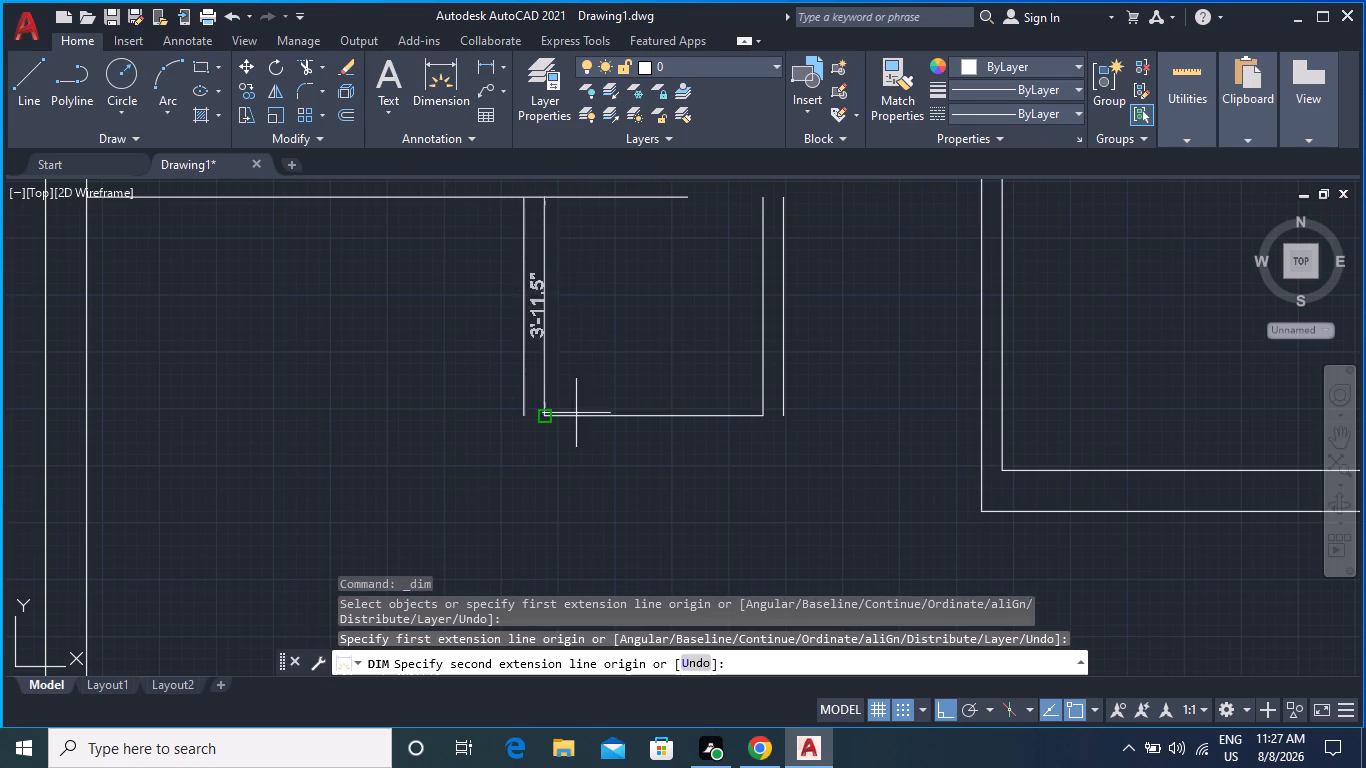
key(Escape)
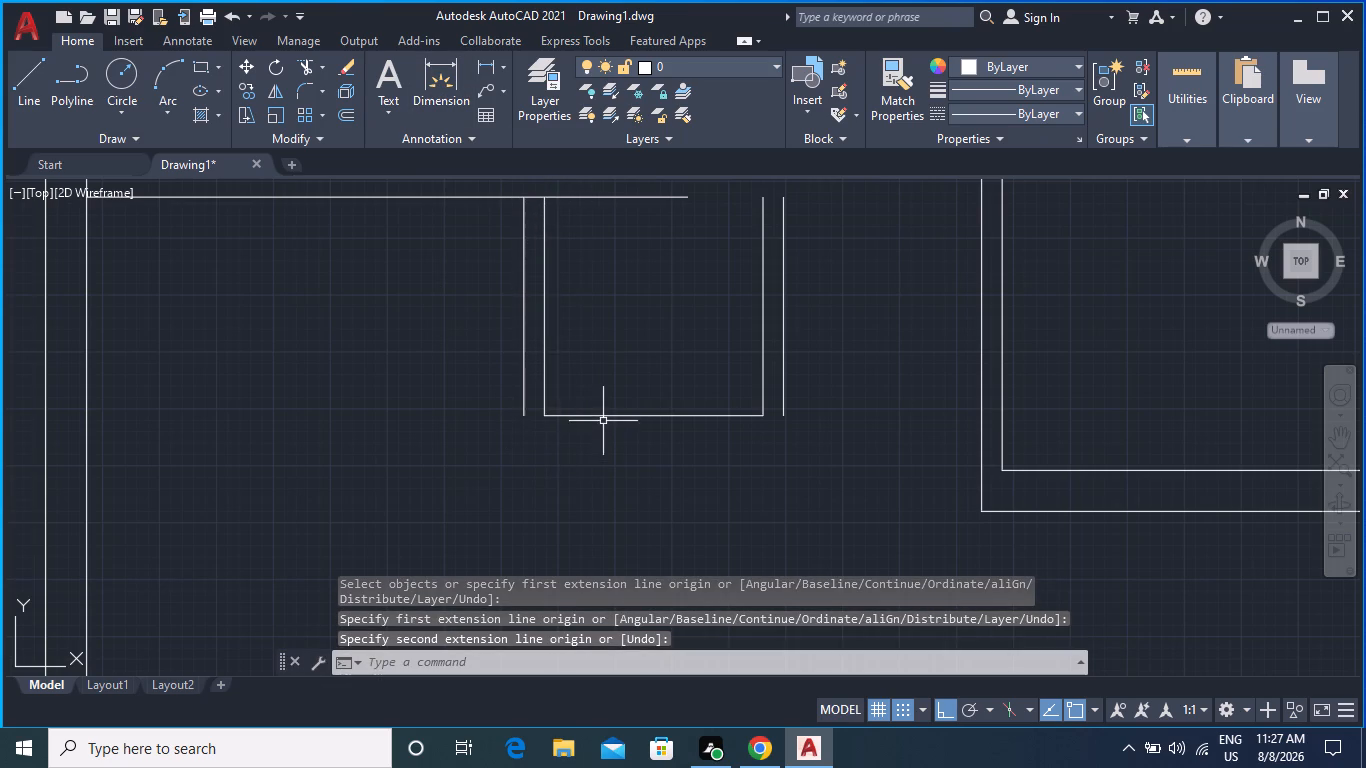
Offset the 4' space's bottom line 4.5" downward to form the partition's outer face.
key(o)
key(Return)
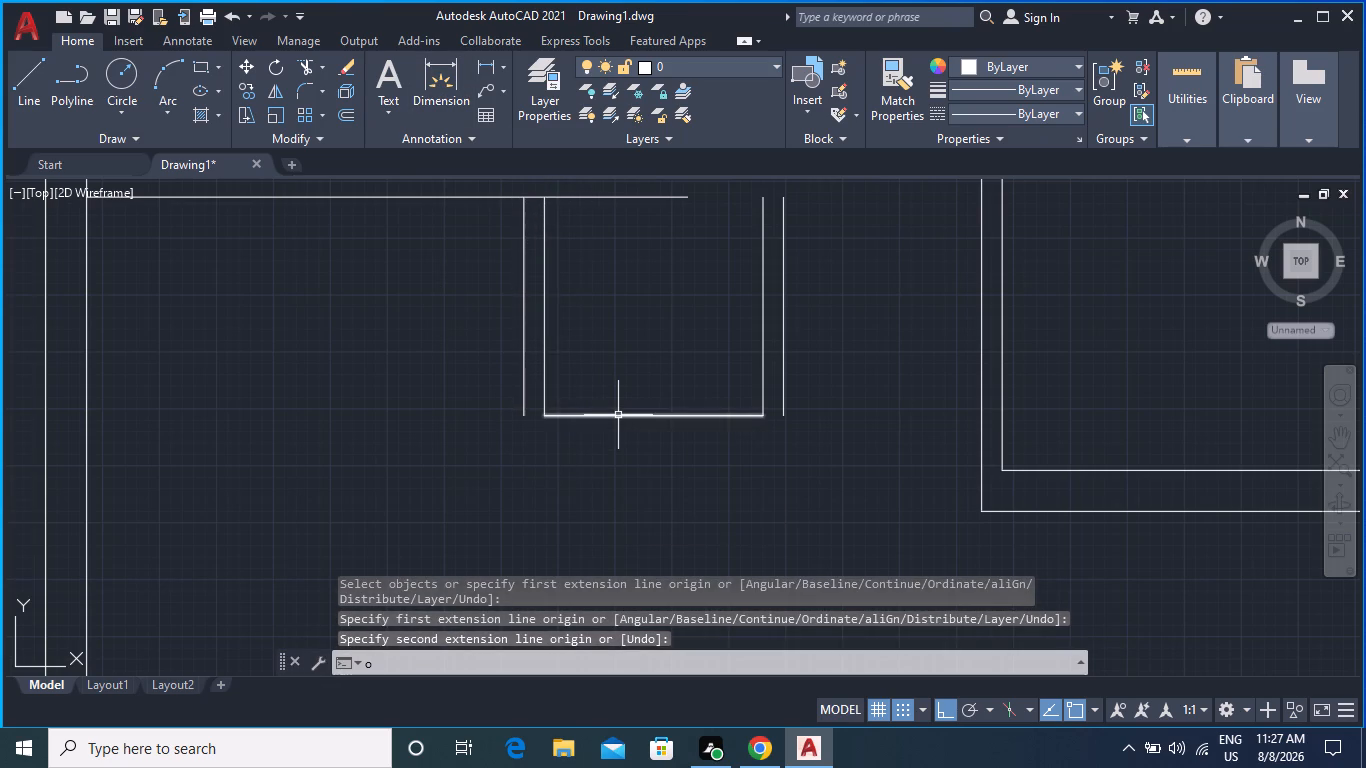
click(650, 416)
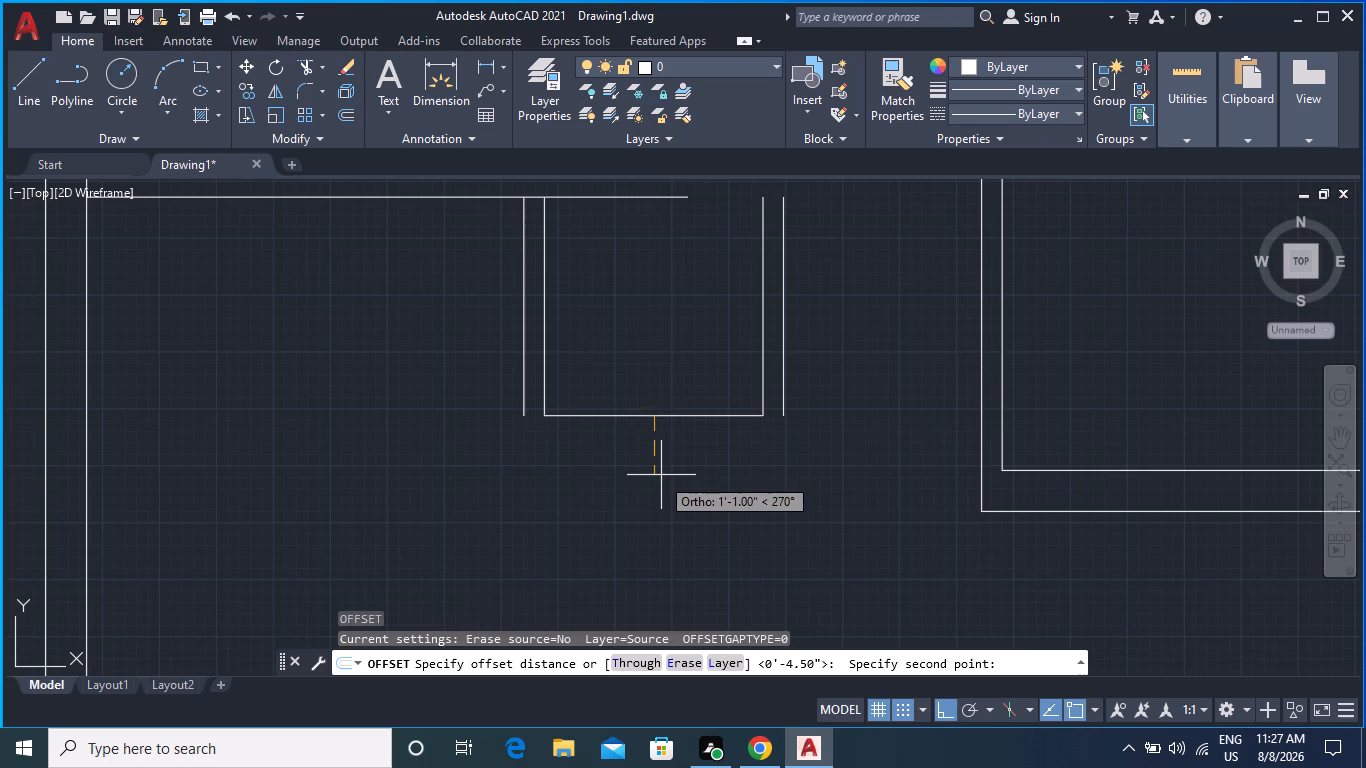
key(4)
text(.5")
key(Return)
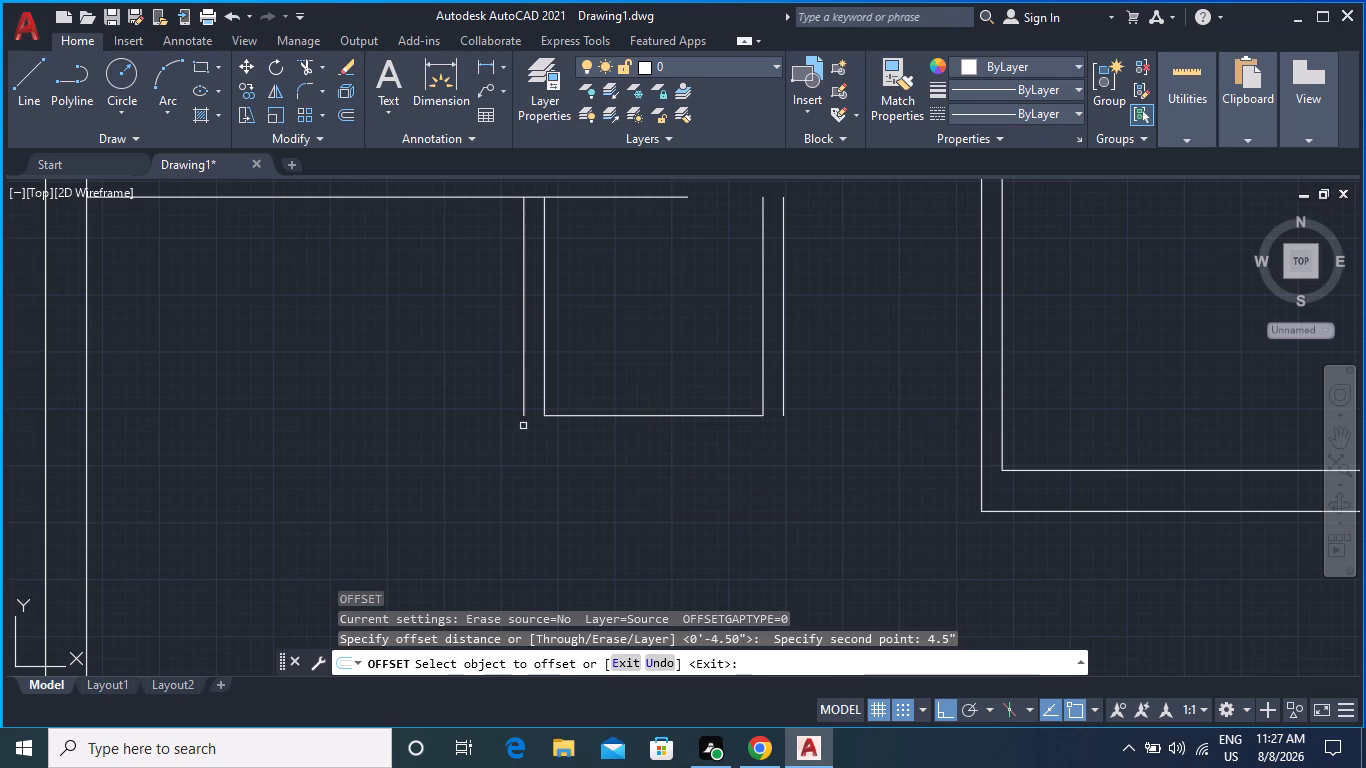
click(665, 416)
click(669, 471)
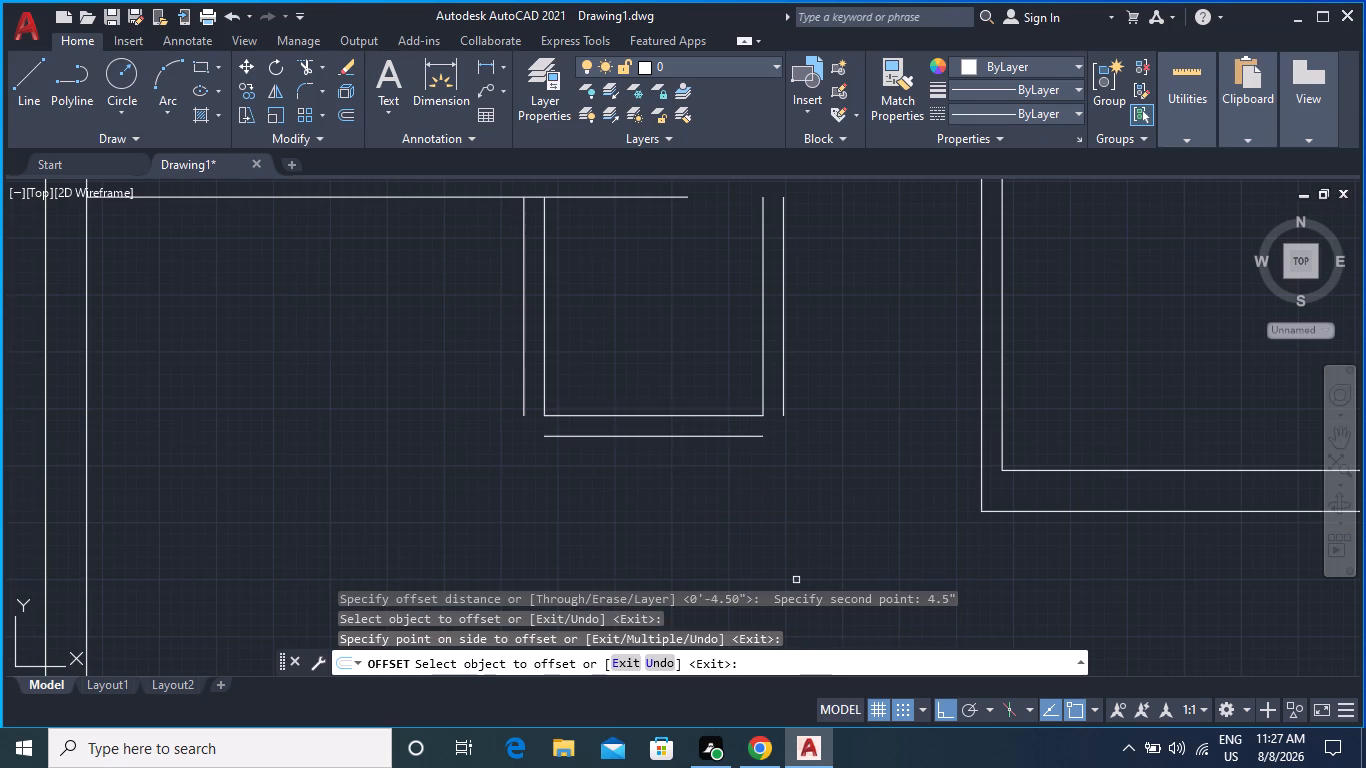
Fillet the 4' space's upper-right corner with zero radius, joining the horizontal partition's lower and upper faces to the right partition's inner and outer faces.
scroll(751, 552, down, 1)
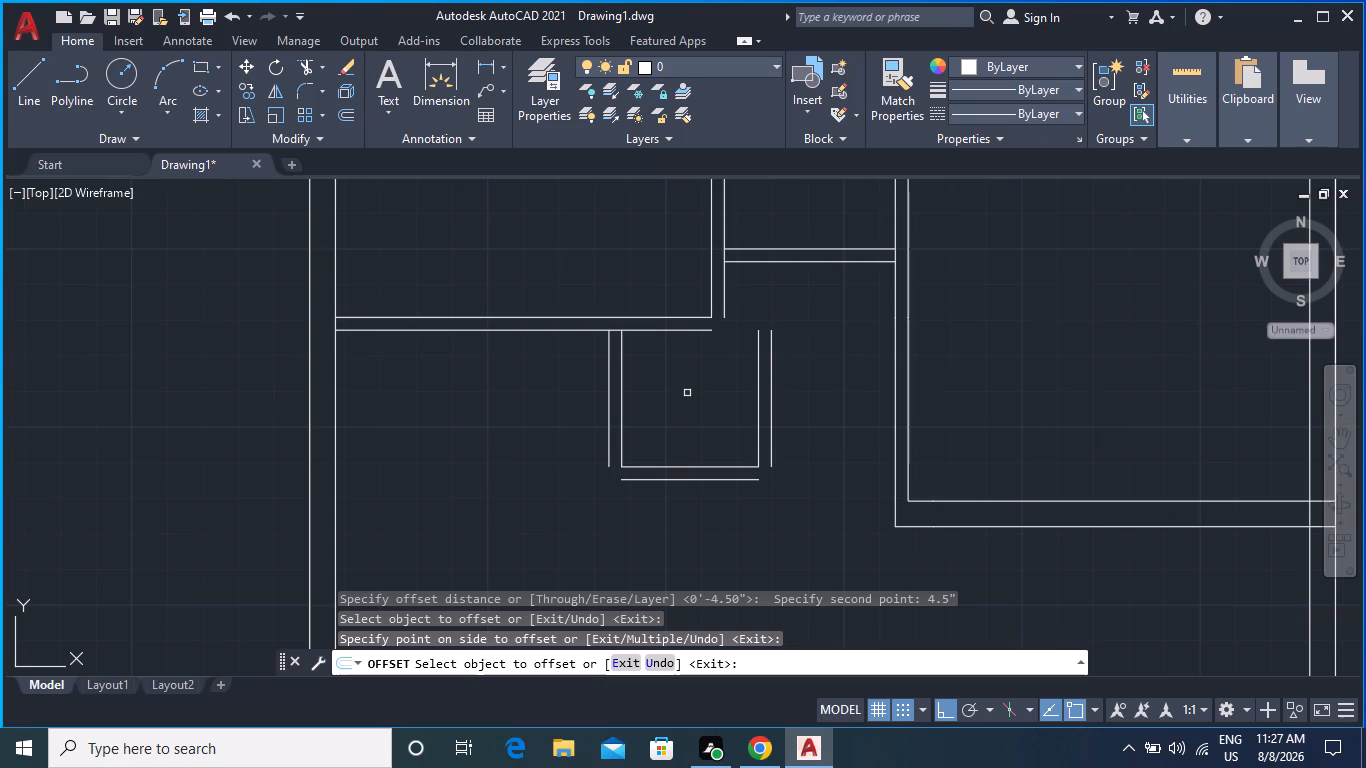
key(f)
key(Return)
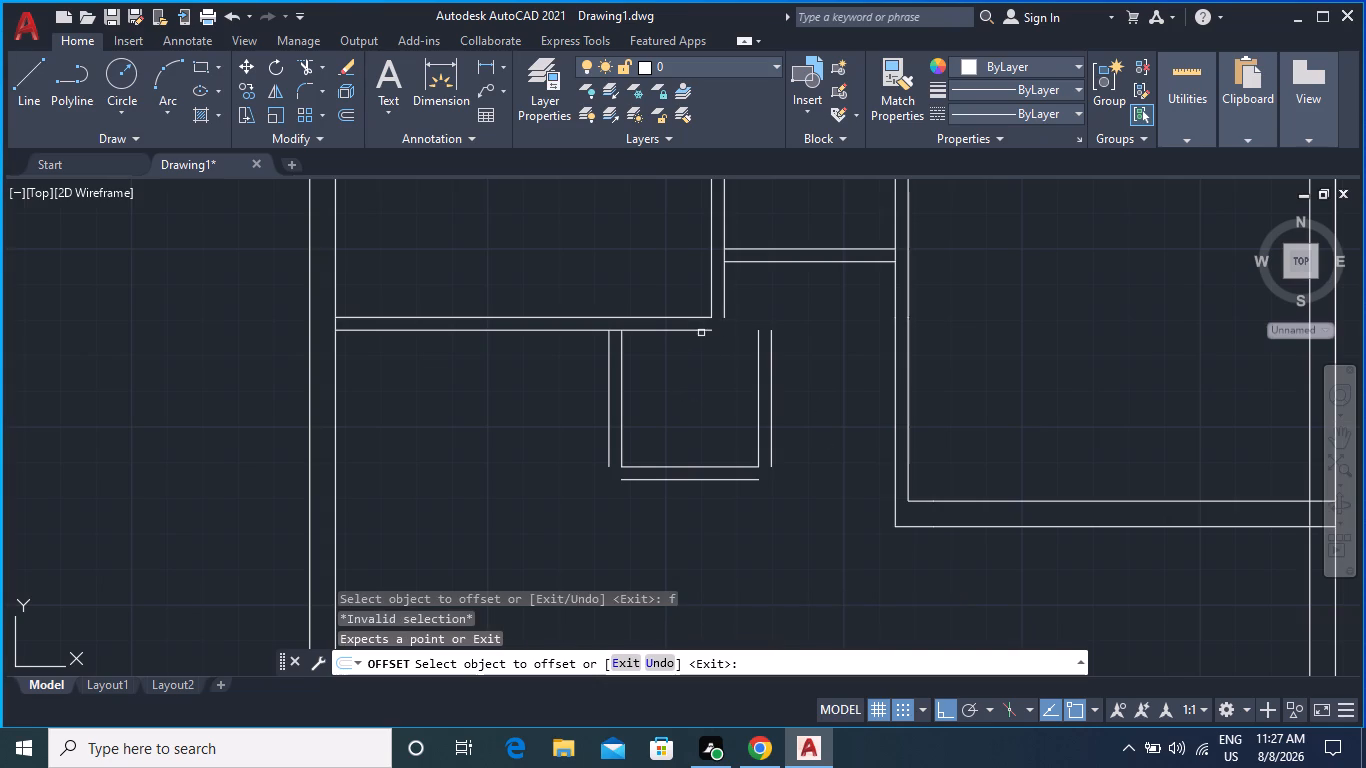
key(Escape)
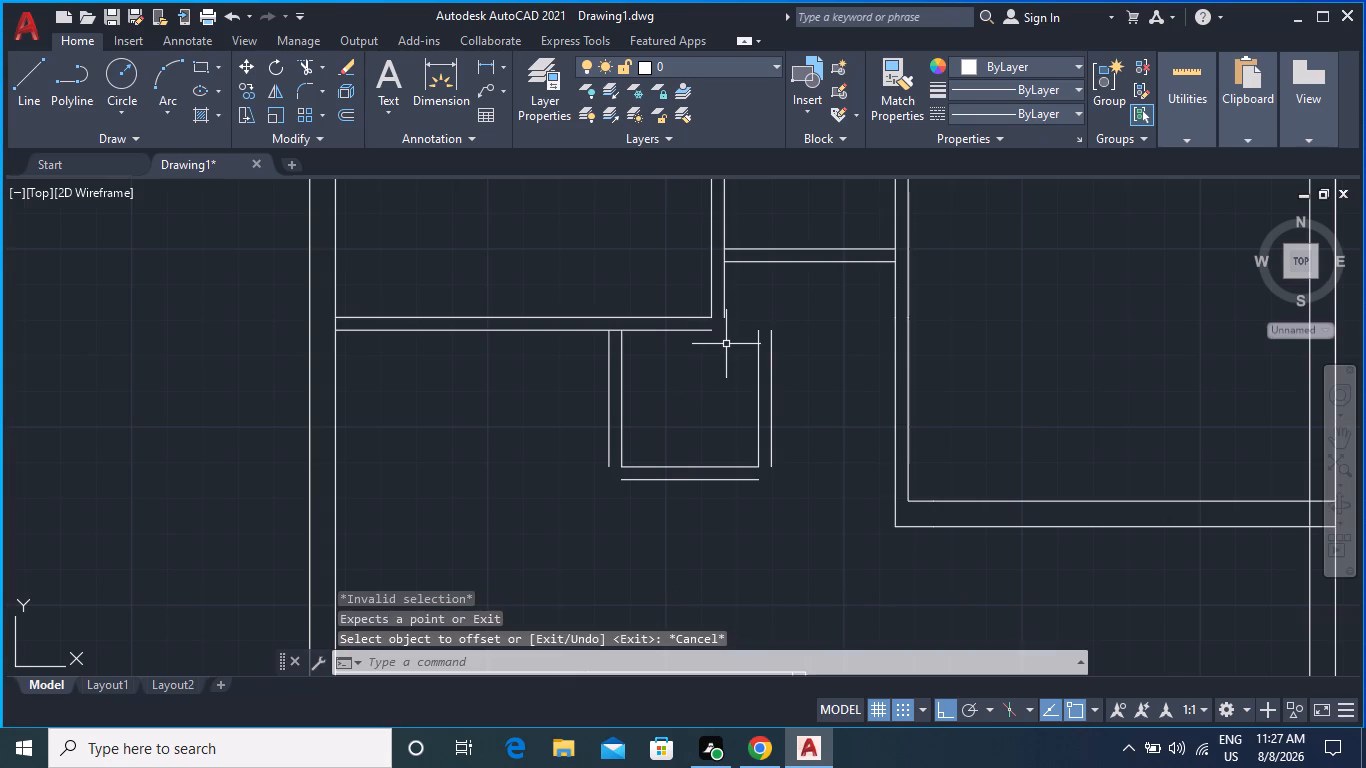
key(Escape)
key(f)
key(Return)
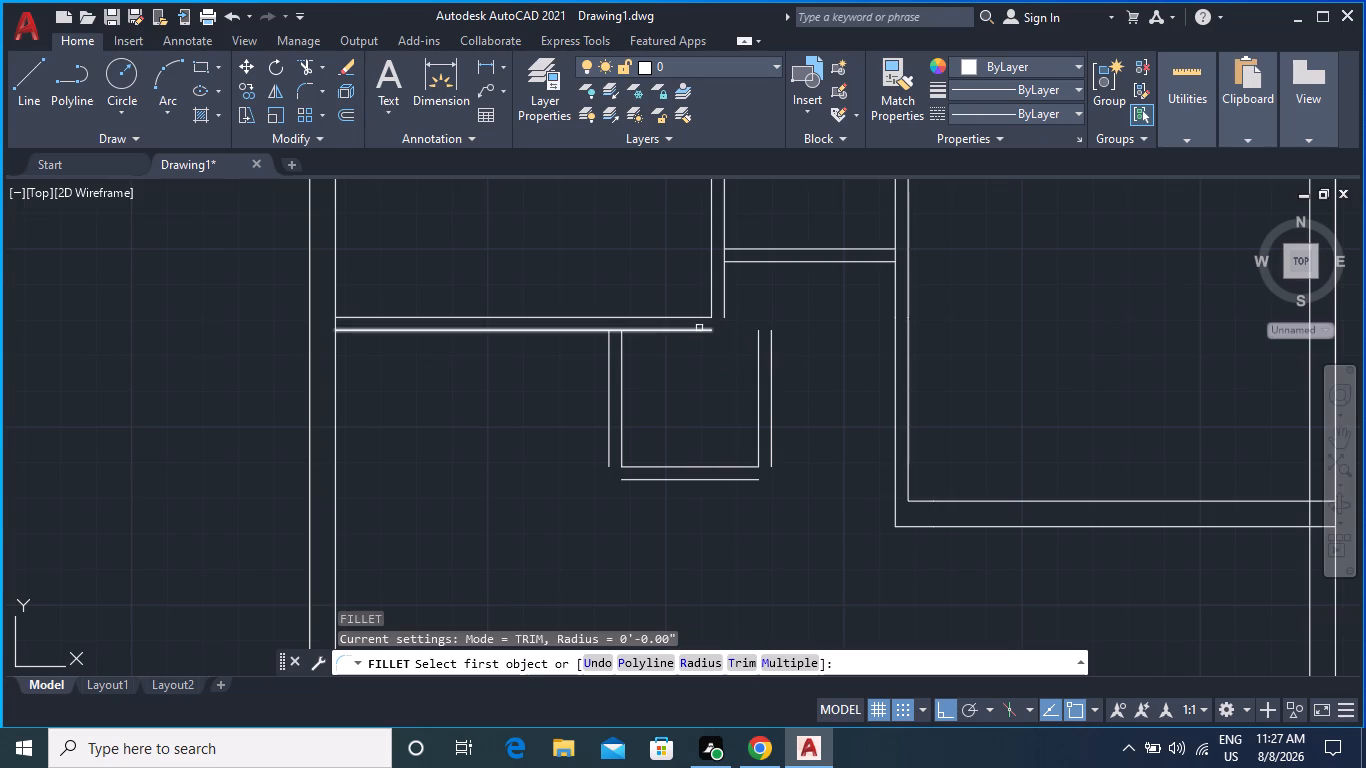
click(712, 330)
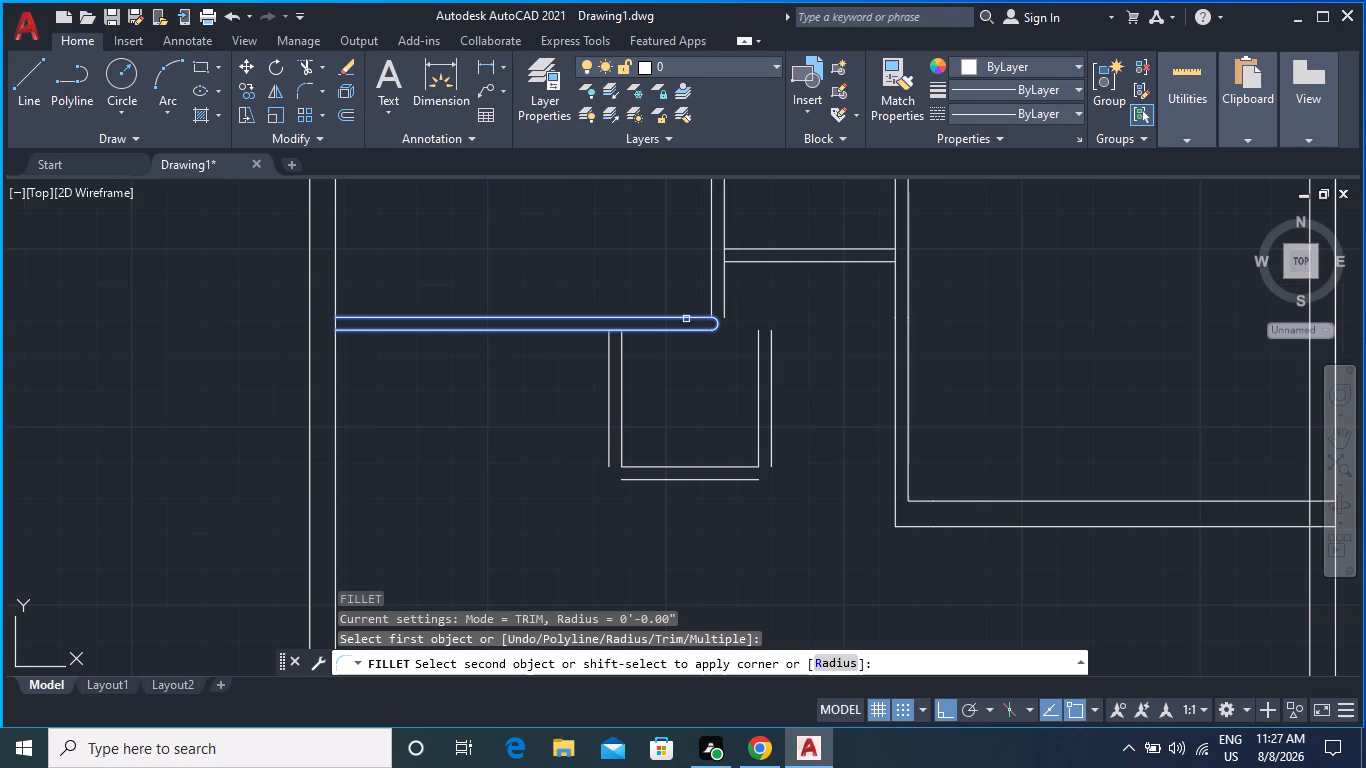
click(704, 333)
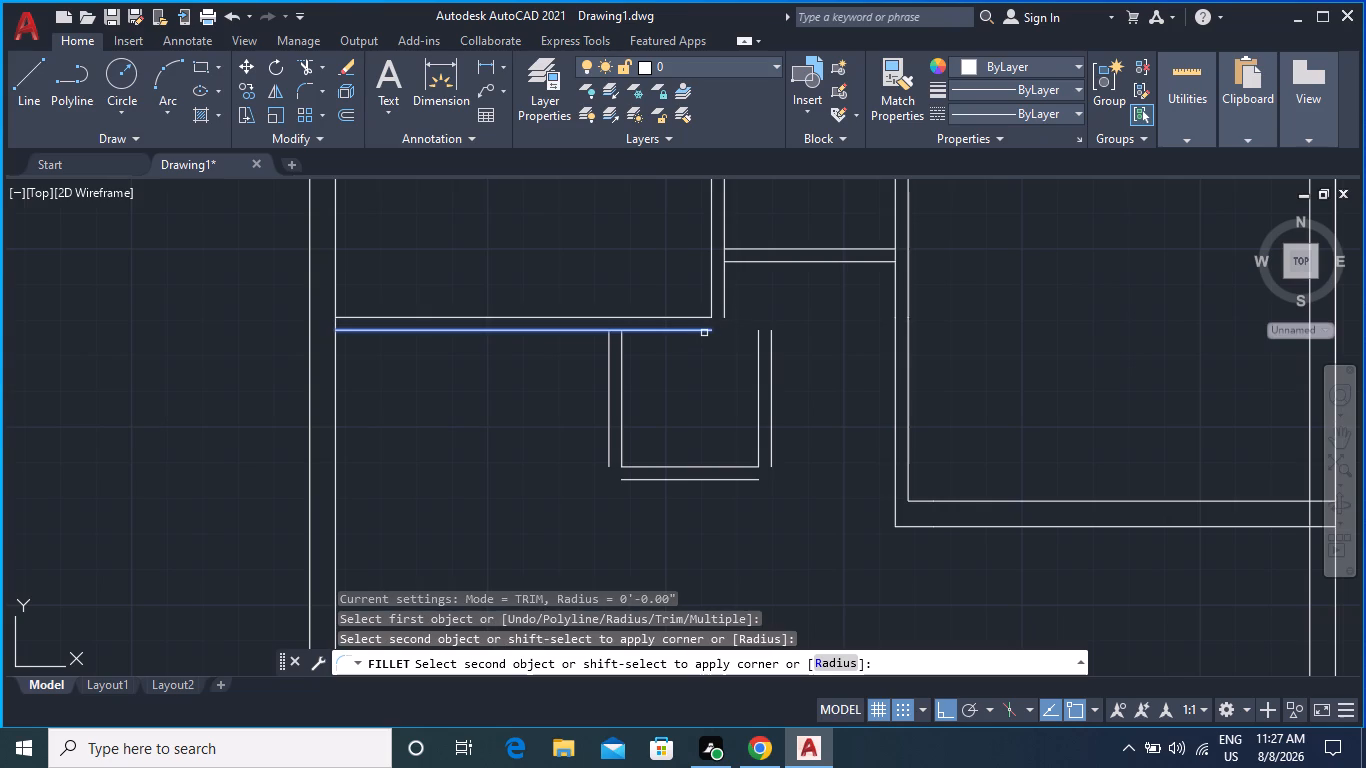
click(757, 339)
key(space)
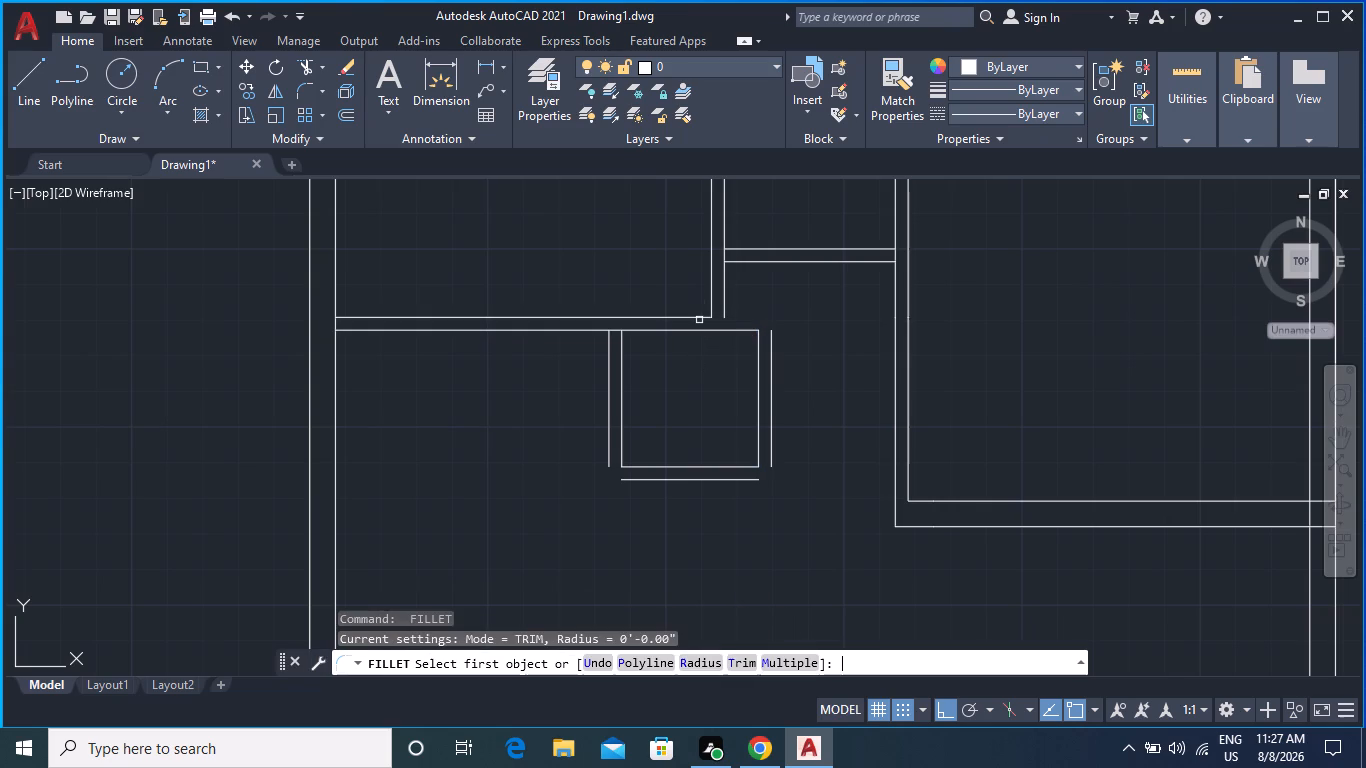
click(700, 316)
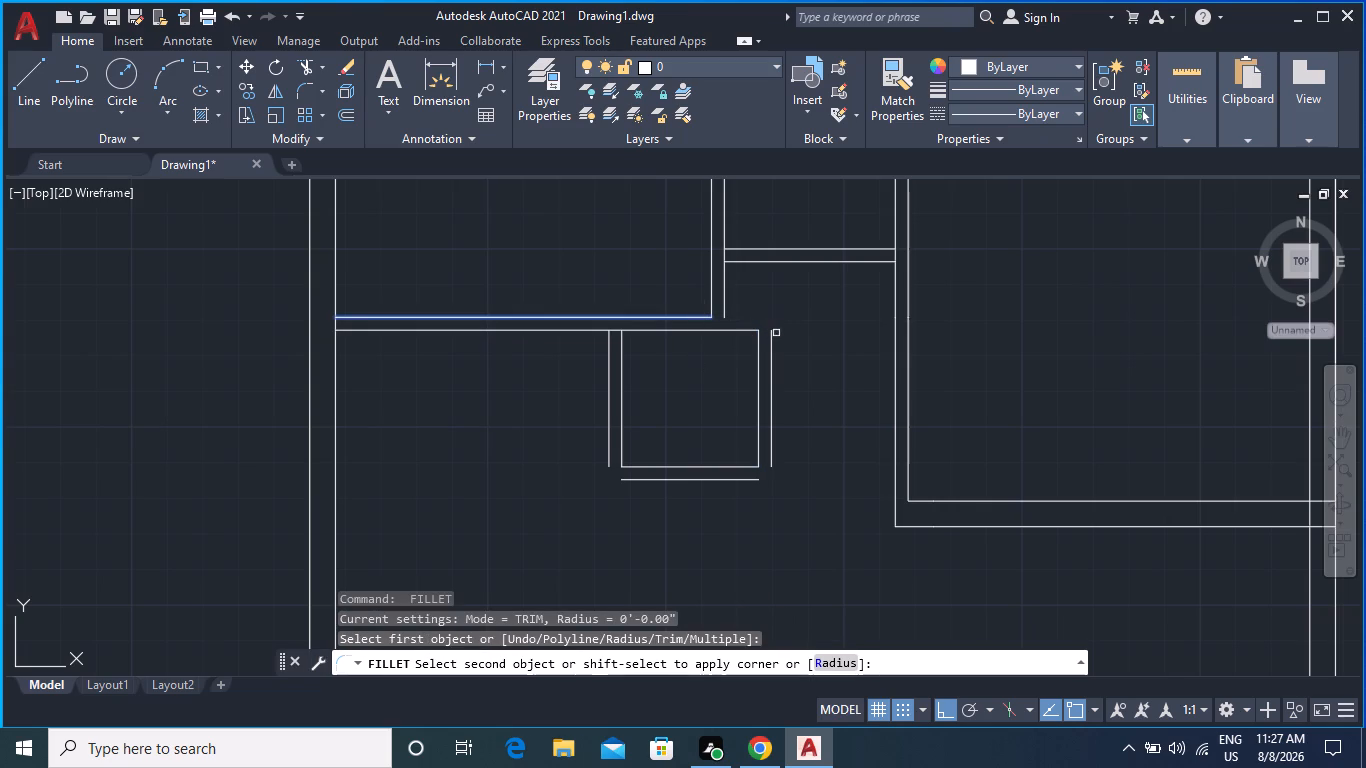
click(774, 334)
Fillet the two lower outer corners of the 4' space with zero radius, joining the bottom outer line to both side partitions' outer faces.
key(space)
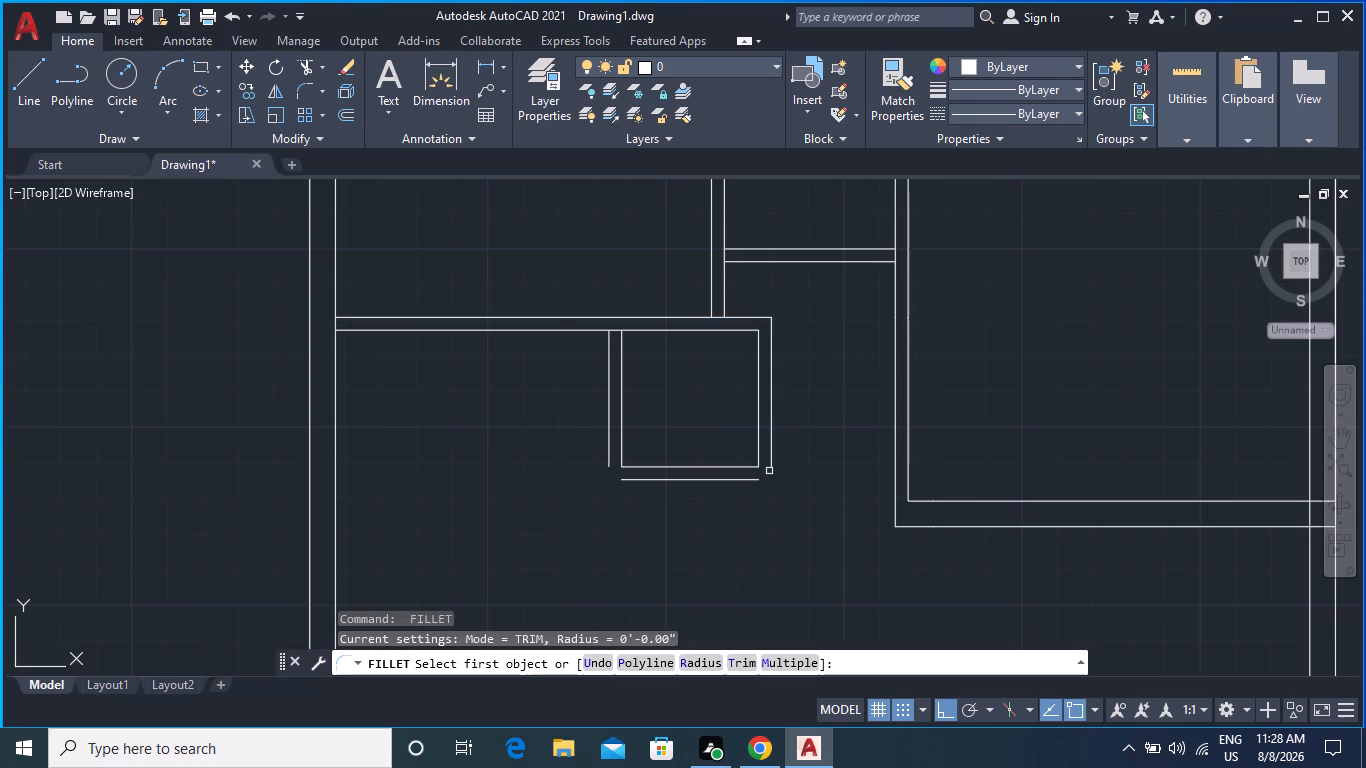
click(608, 466)
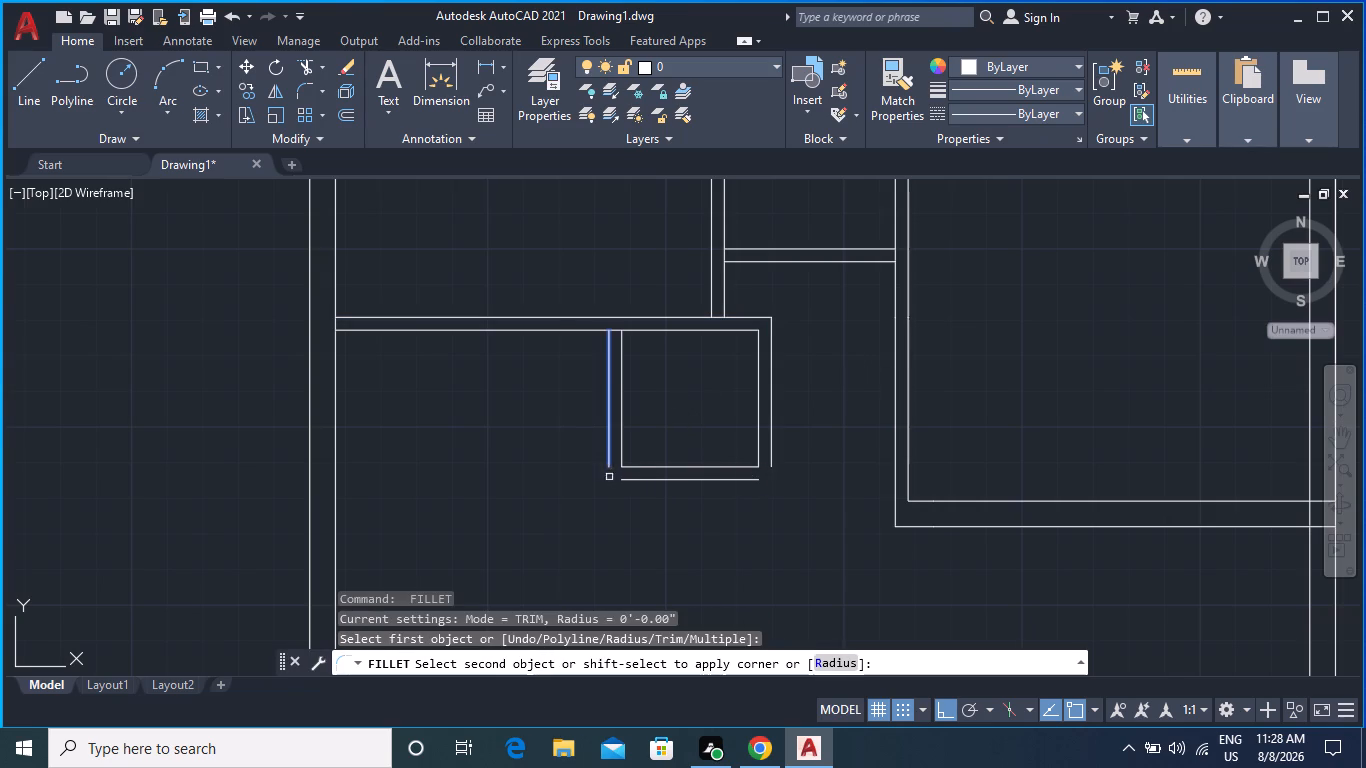
click(636, 482)
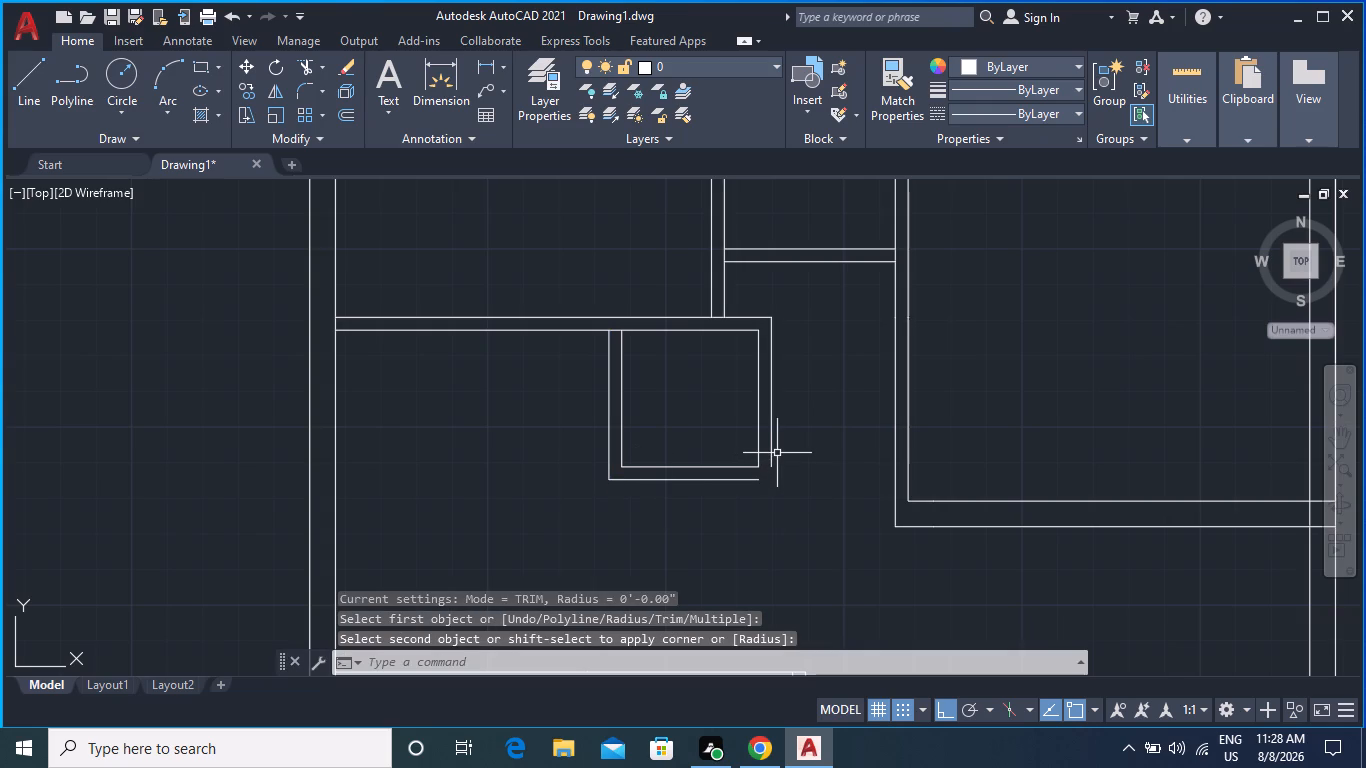
click(771, 463)
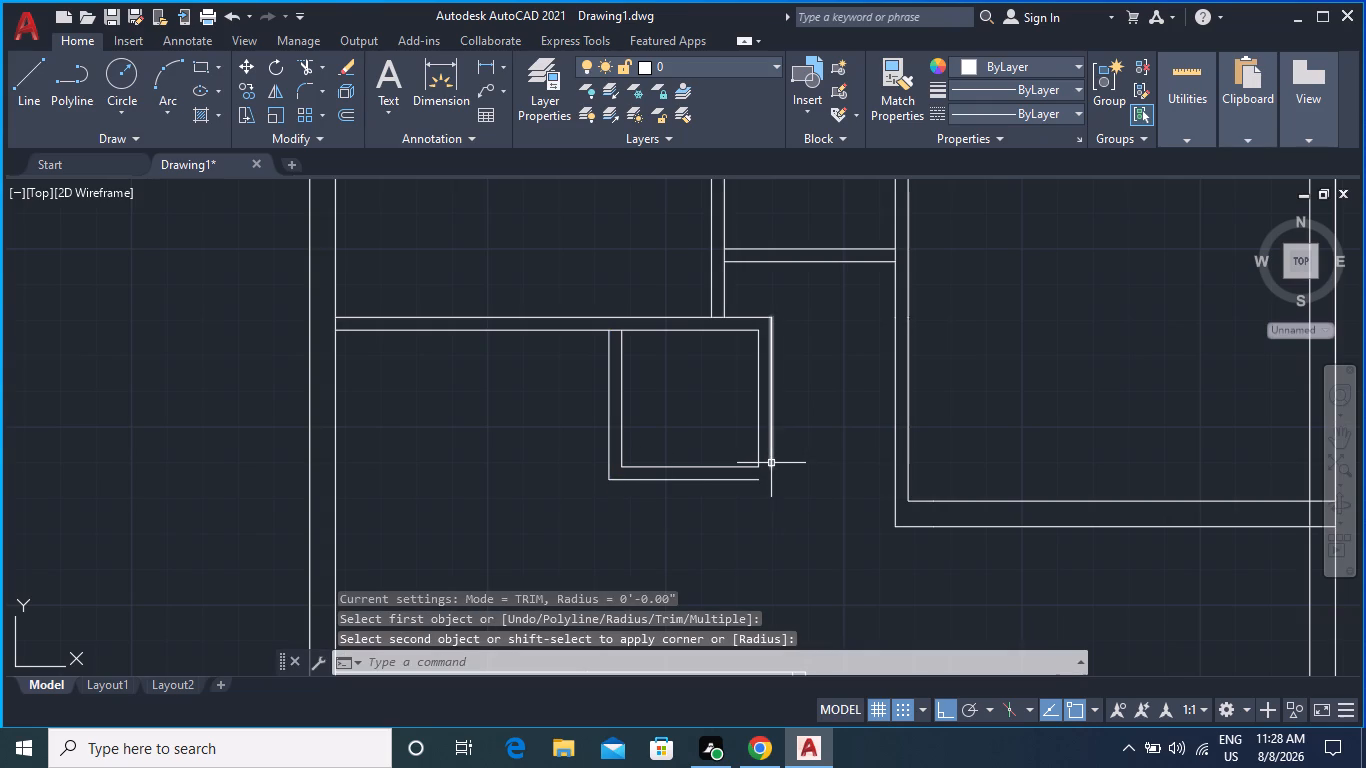
key(space)
click(771, 464)
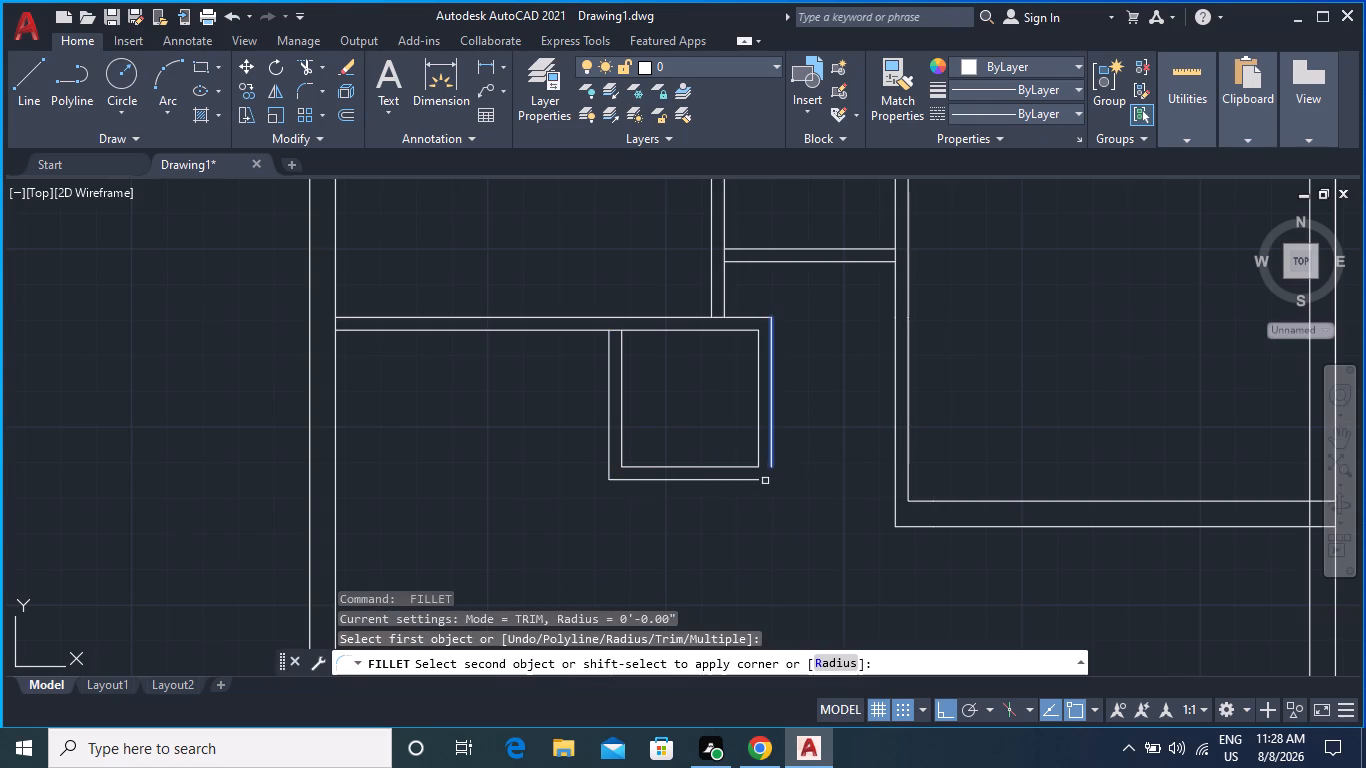
click(747, 482)
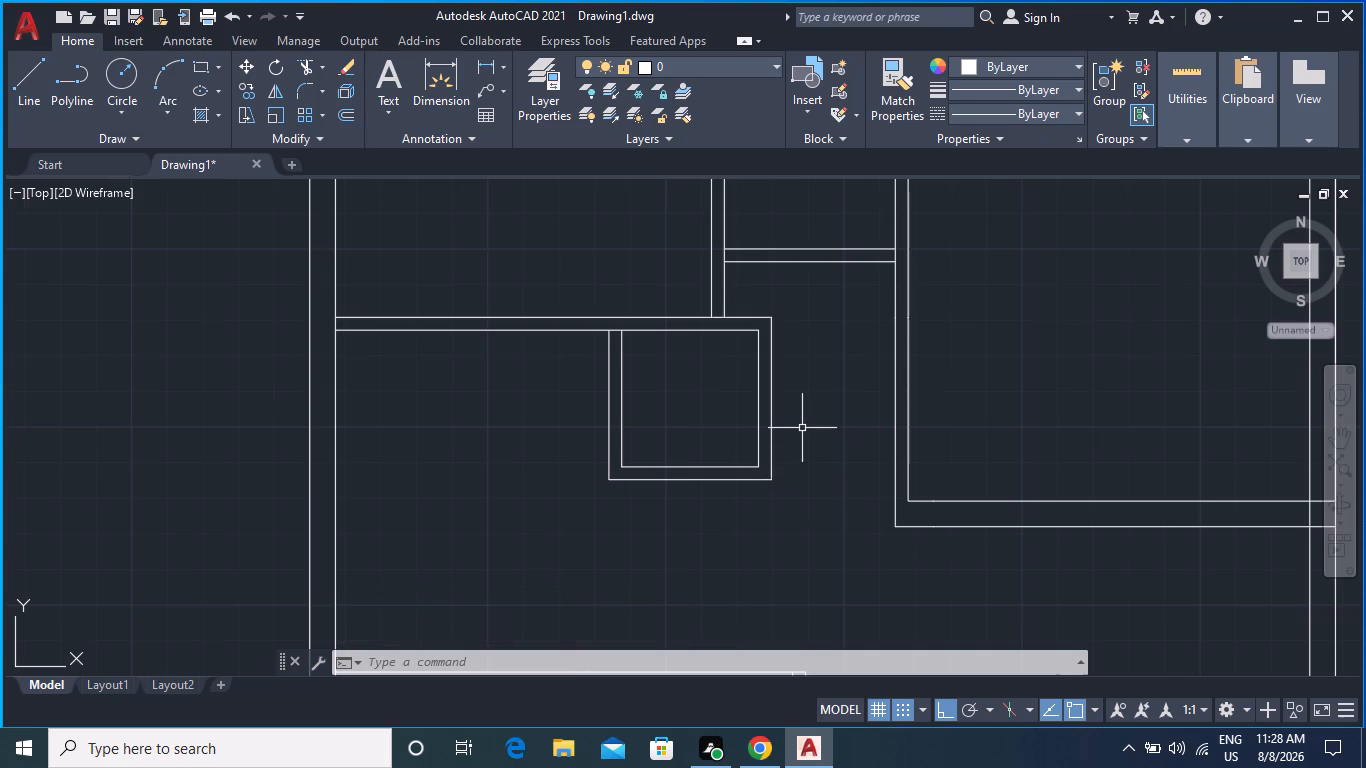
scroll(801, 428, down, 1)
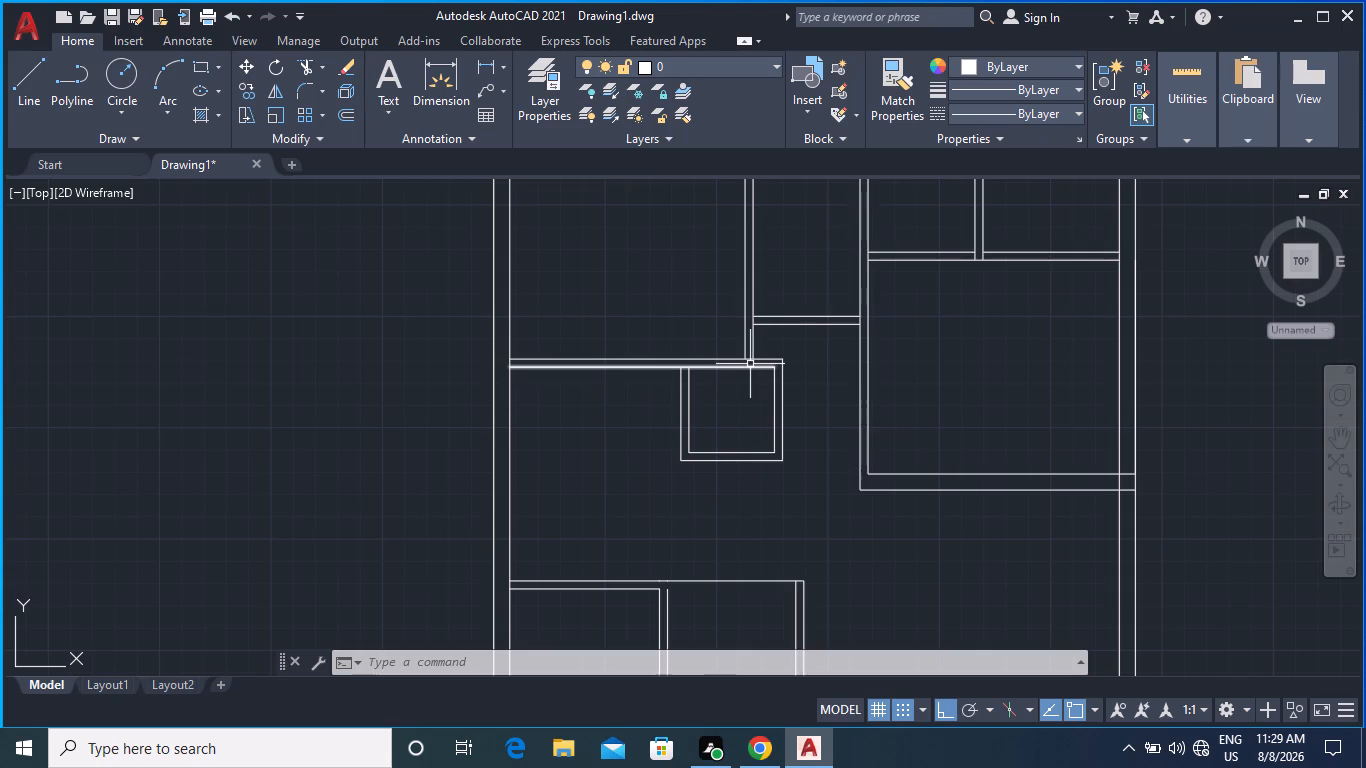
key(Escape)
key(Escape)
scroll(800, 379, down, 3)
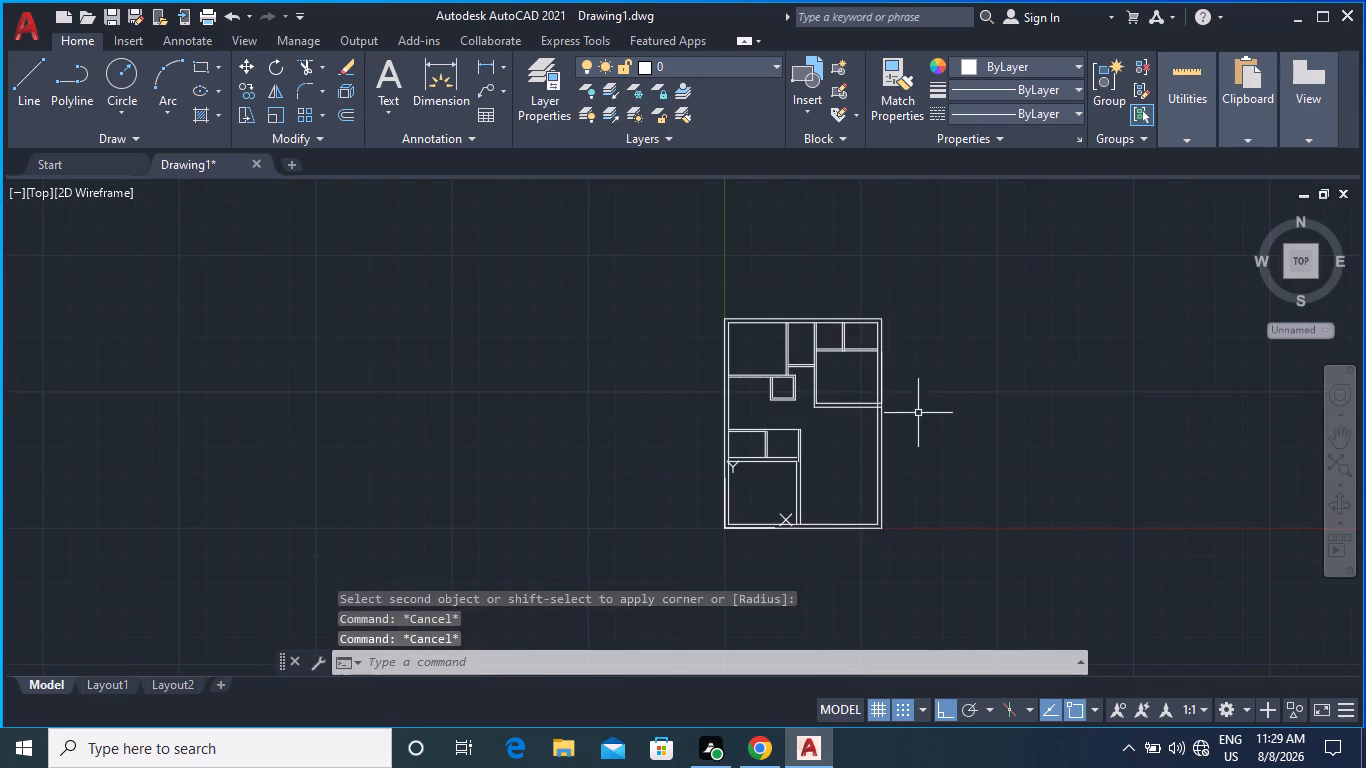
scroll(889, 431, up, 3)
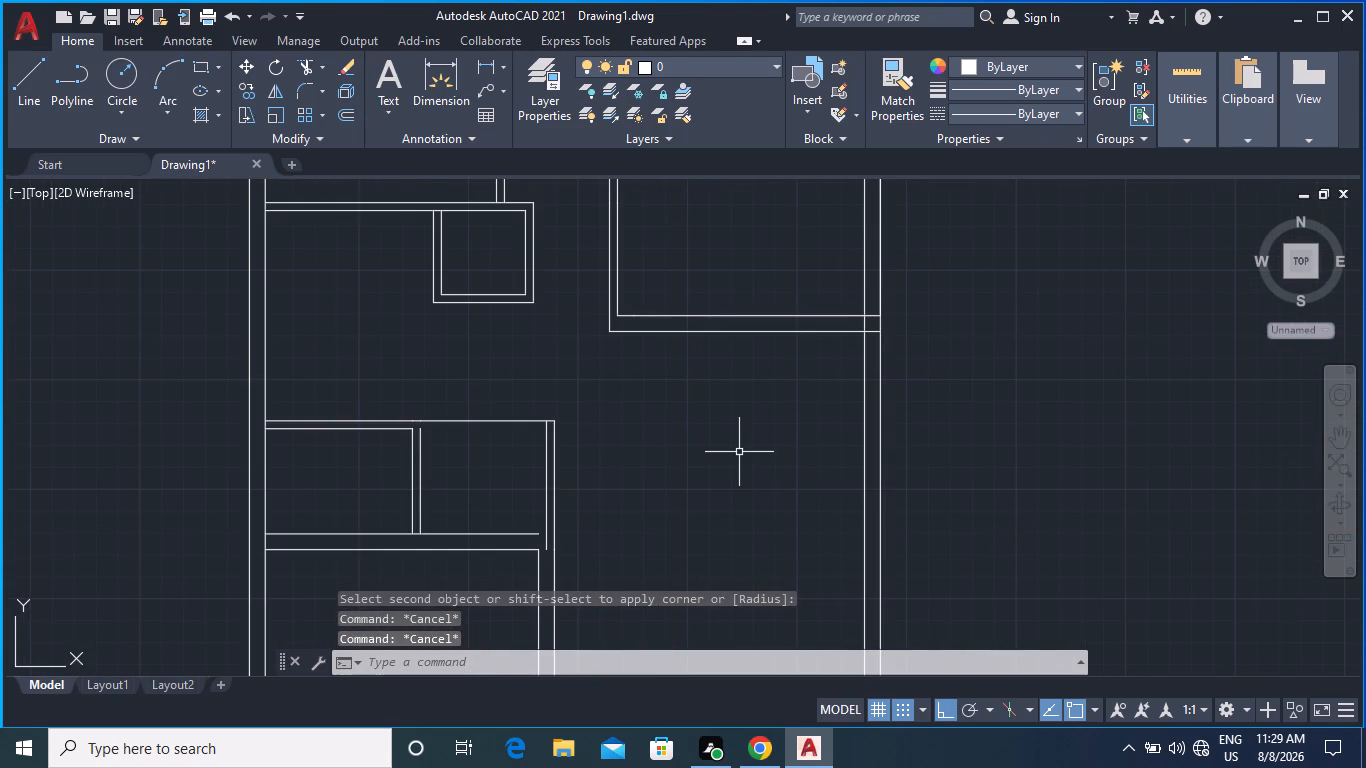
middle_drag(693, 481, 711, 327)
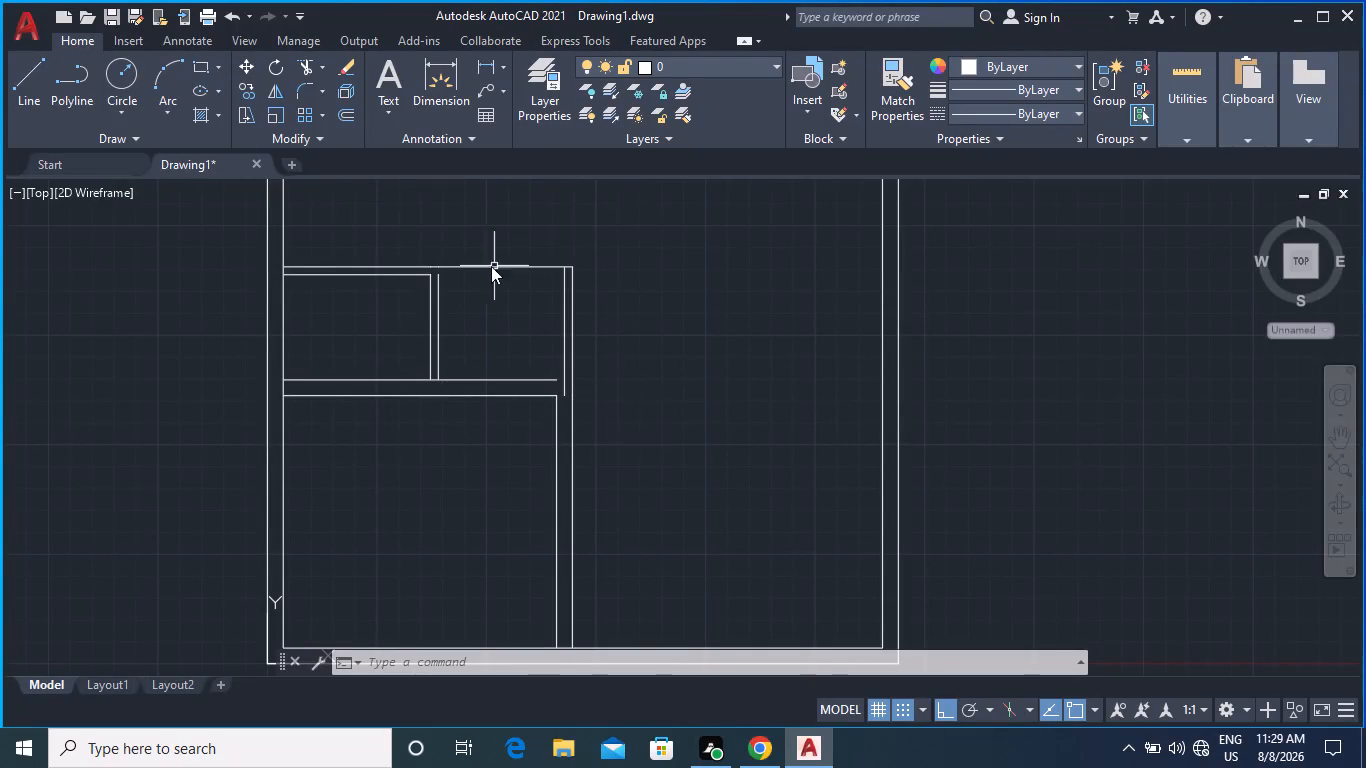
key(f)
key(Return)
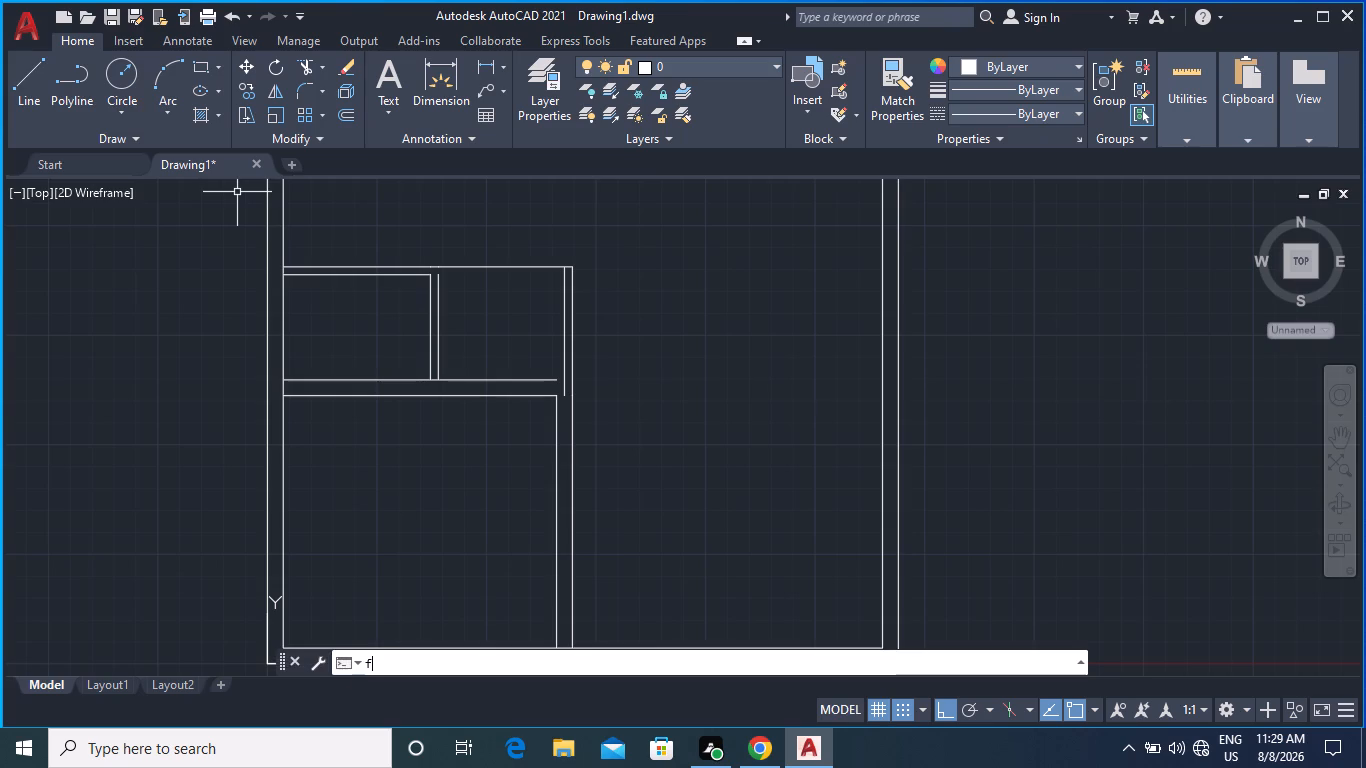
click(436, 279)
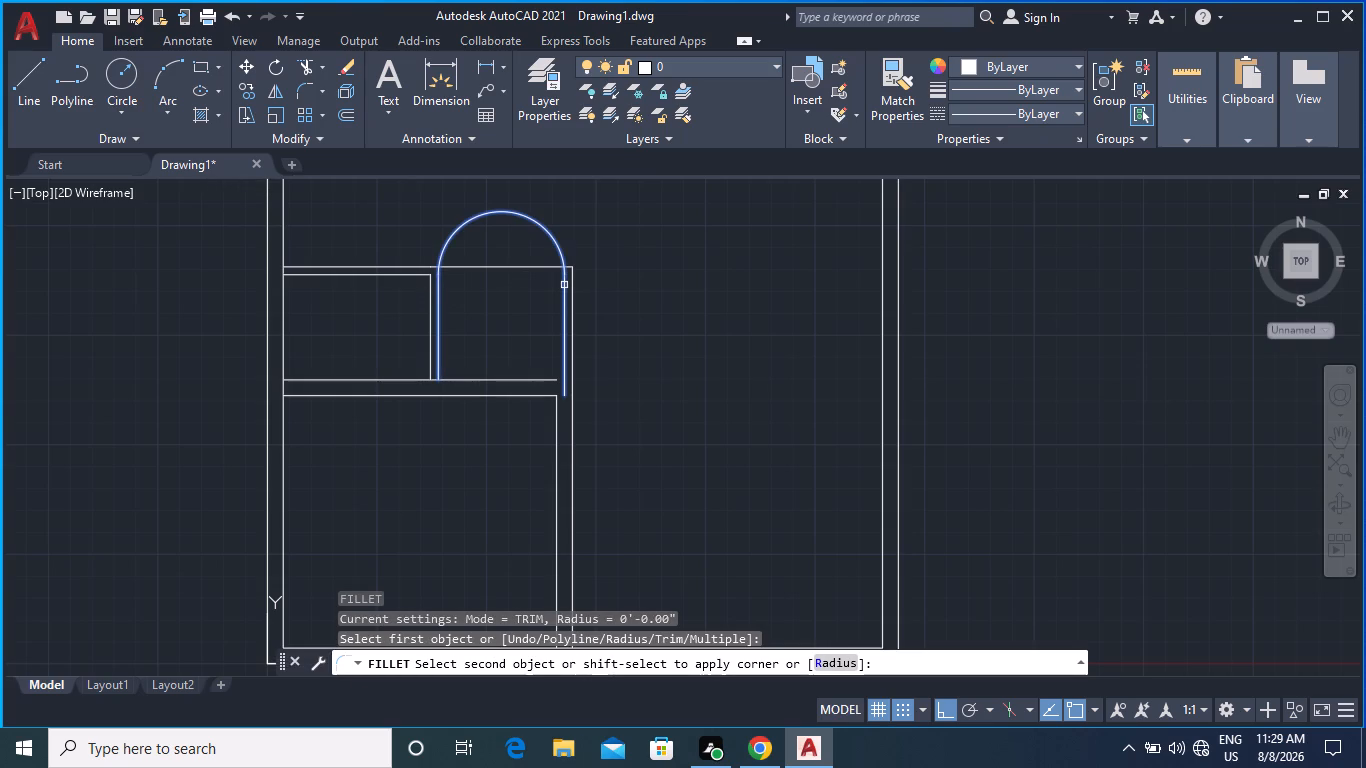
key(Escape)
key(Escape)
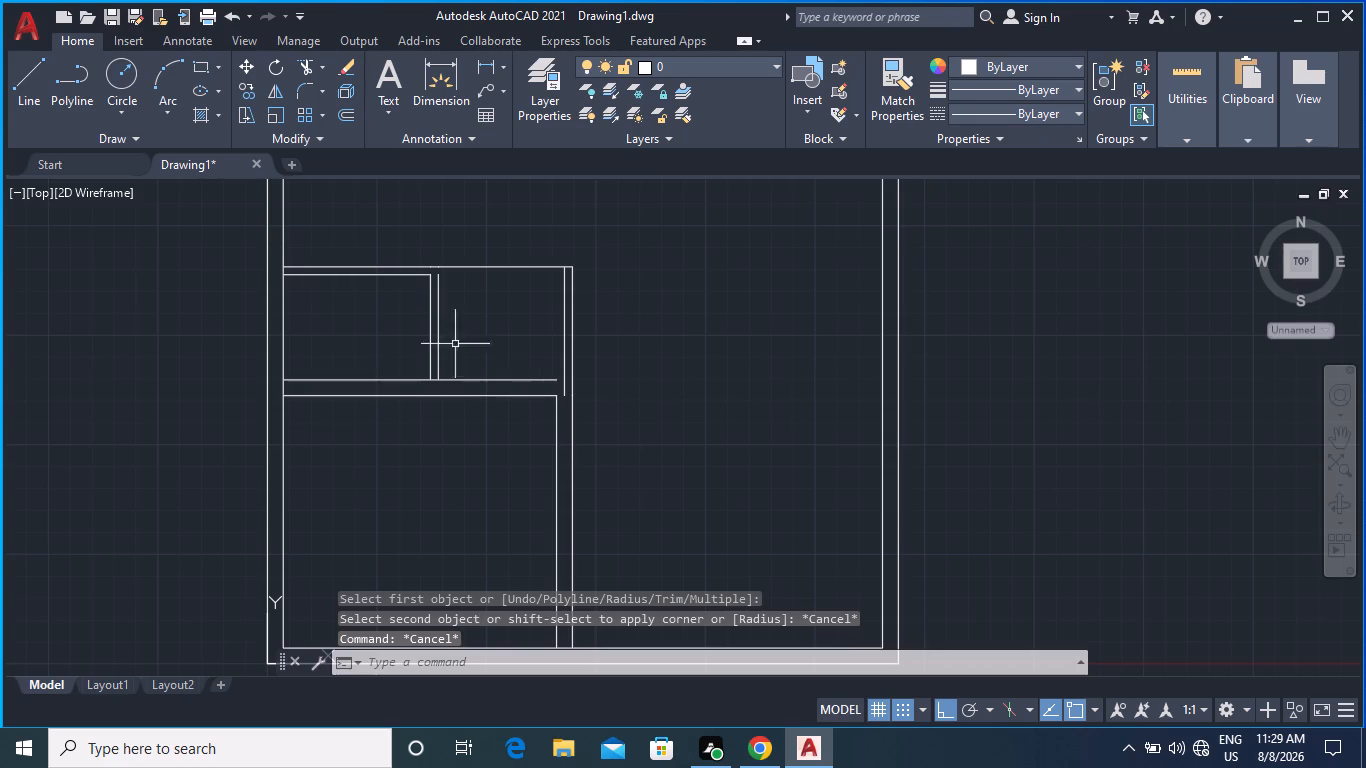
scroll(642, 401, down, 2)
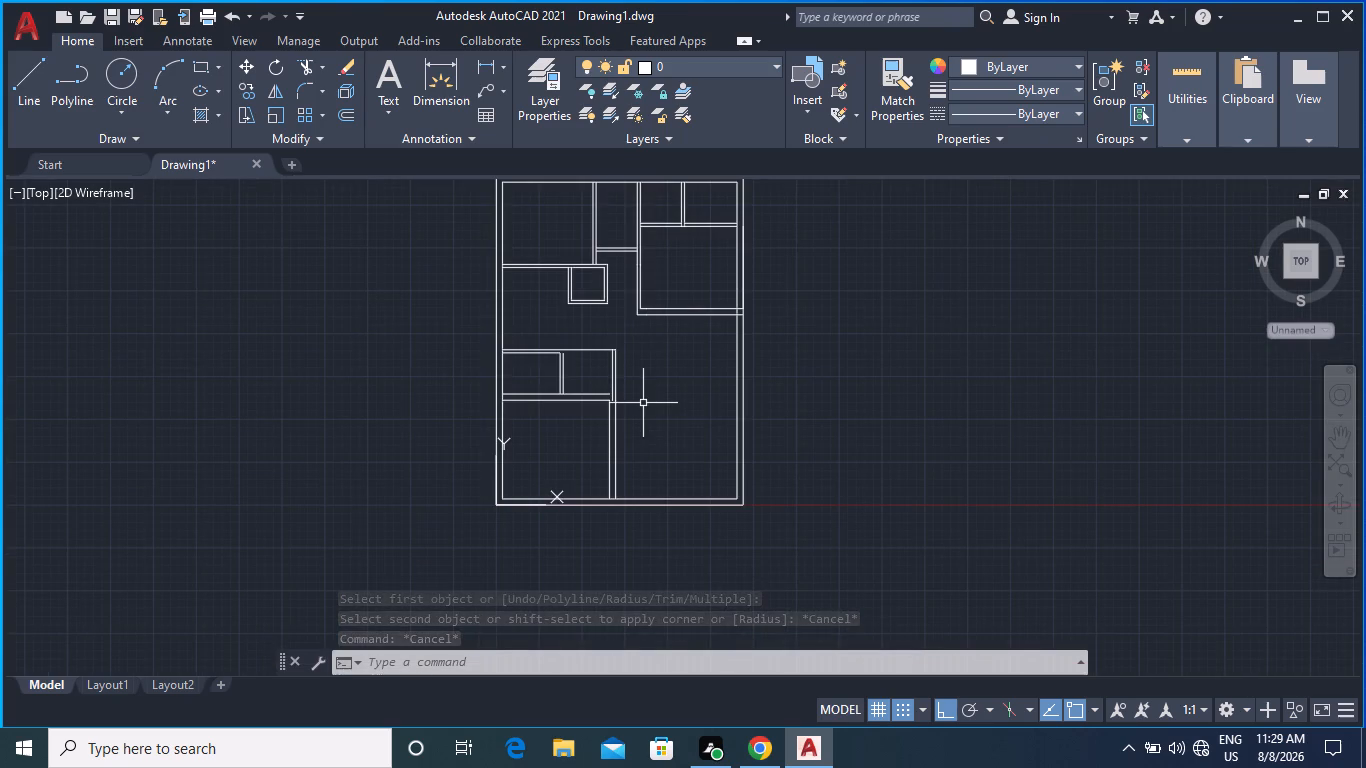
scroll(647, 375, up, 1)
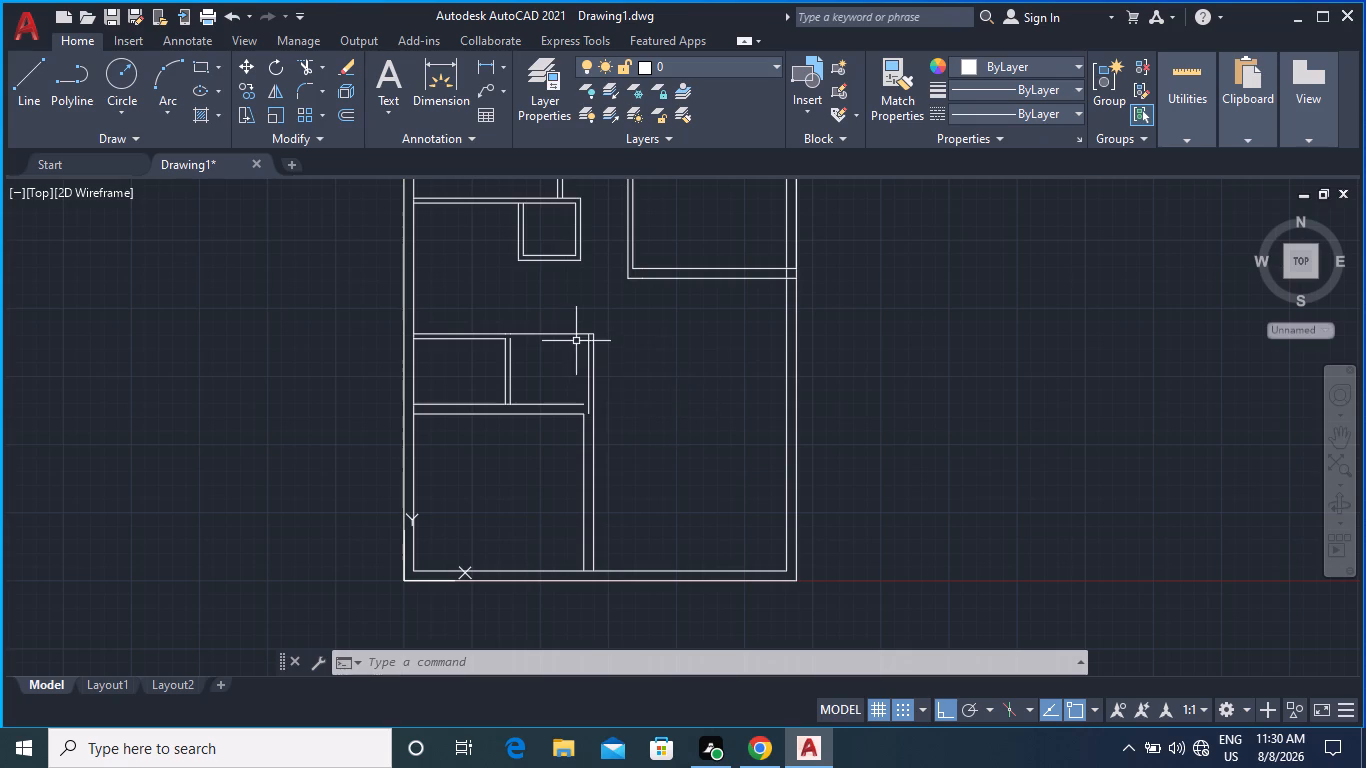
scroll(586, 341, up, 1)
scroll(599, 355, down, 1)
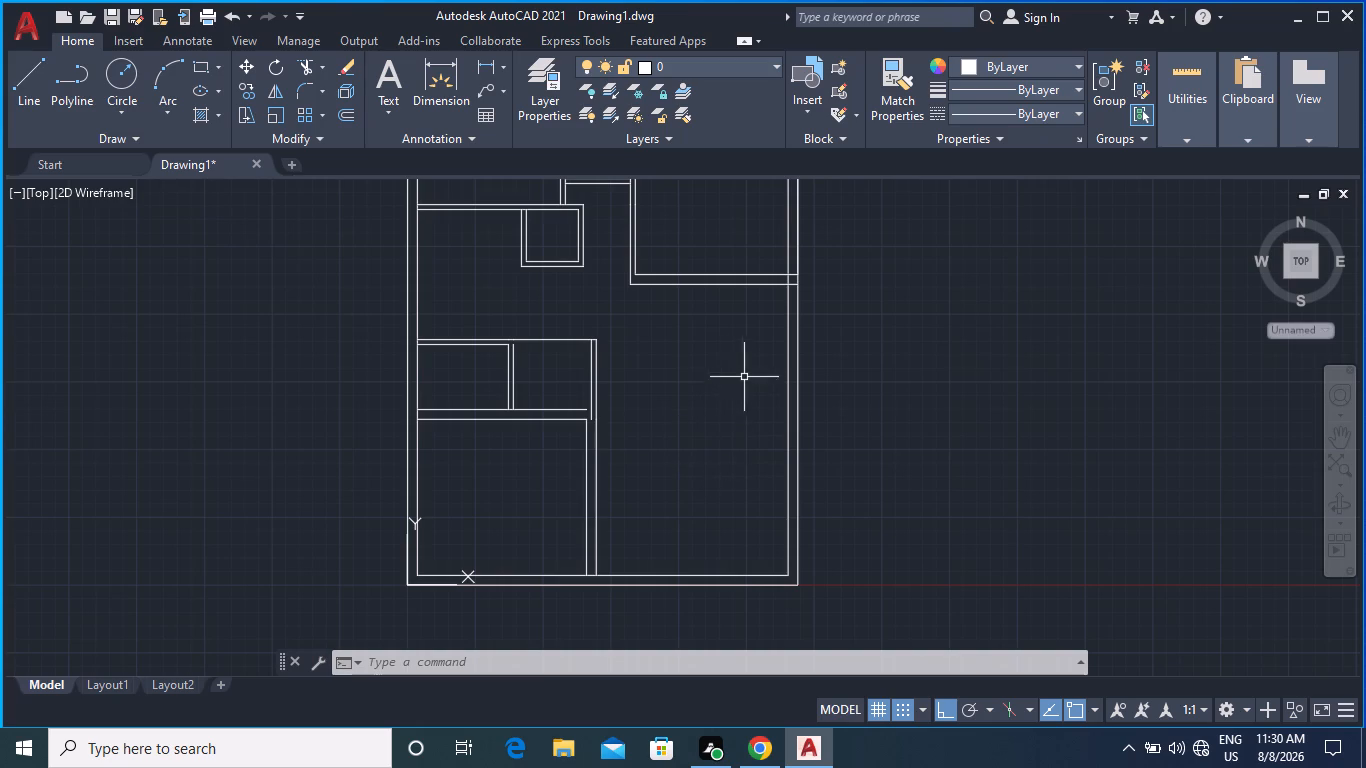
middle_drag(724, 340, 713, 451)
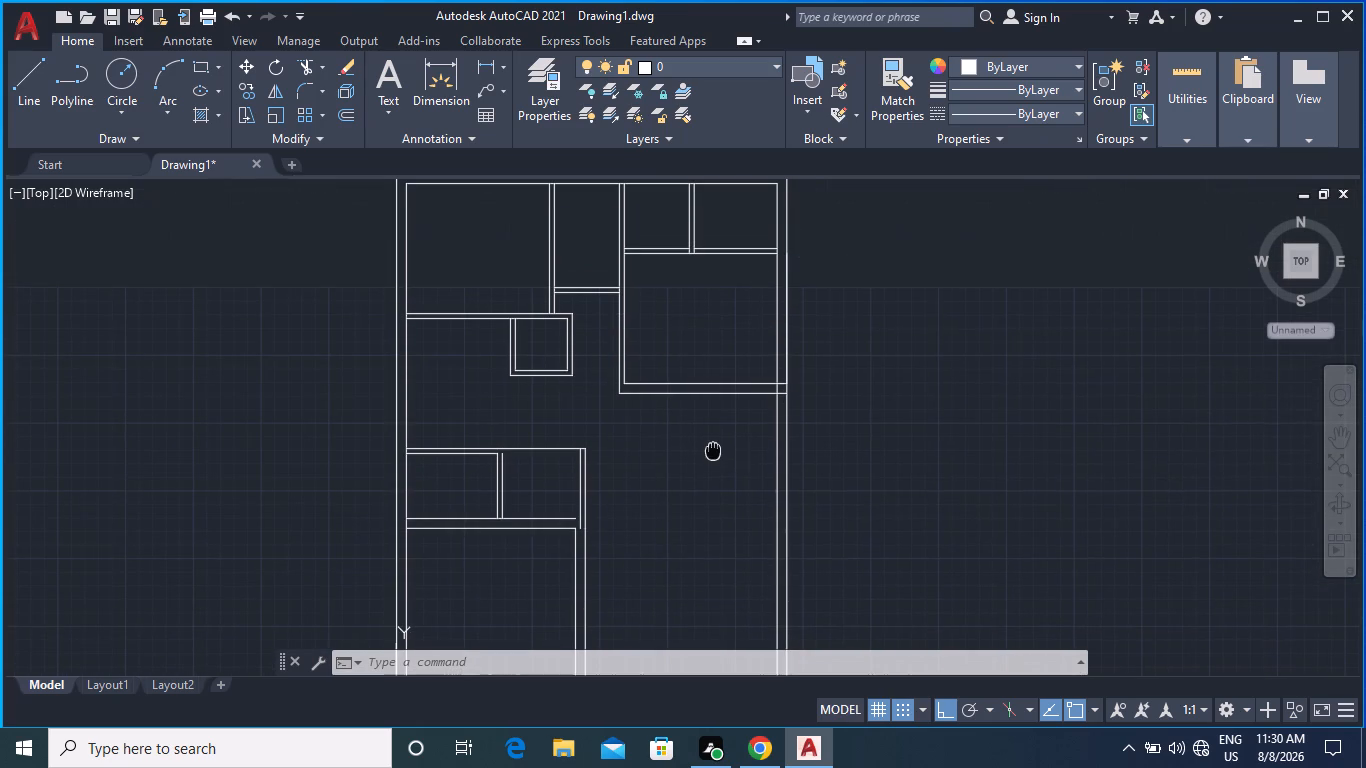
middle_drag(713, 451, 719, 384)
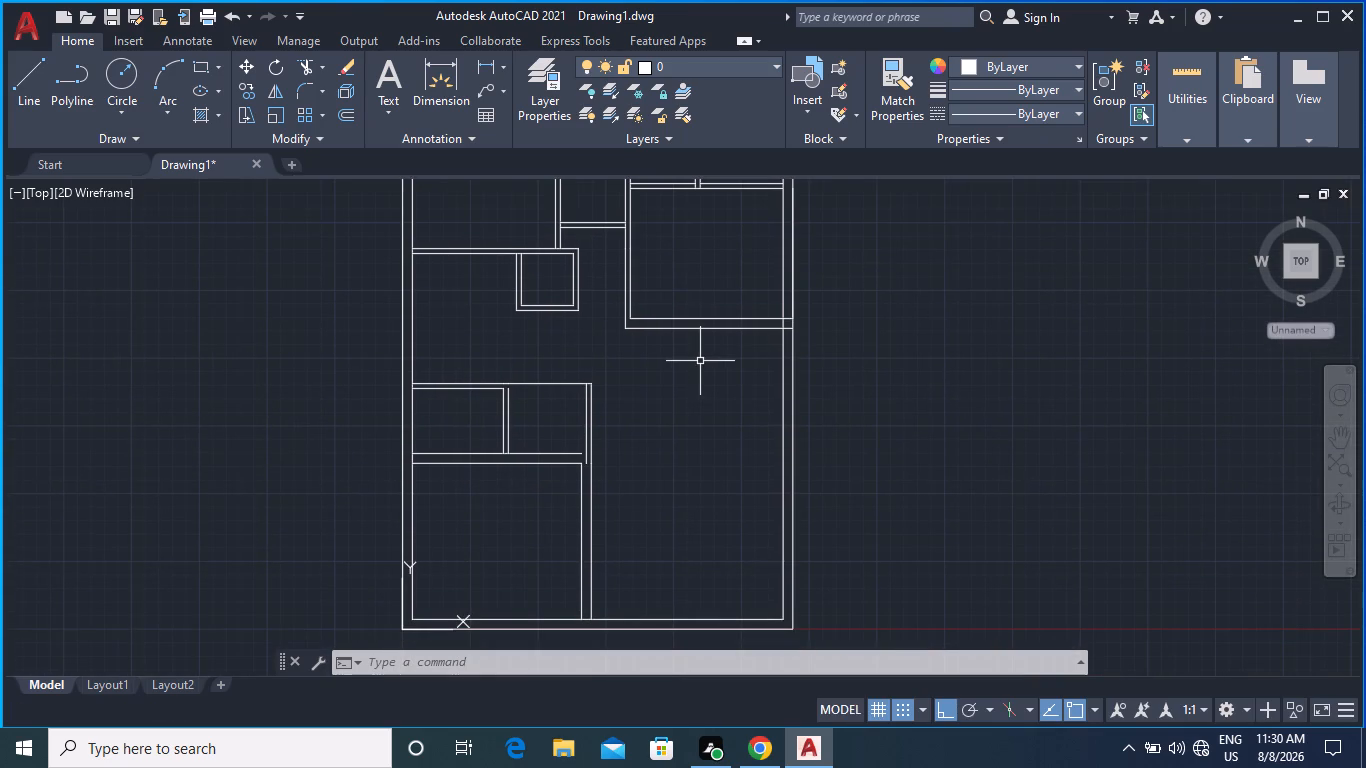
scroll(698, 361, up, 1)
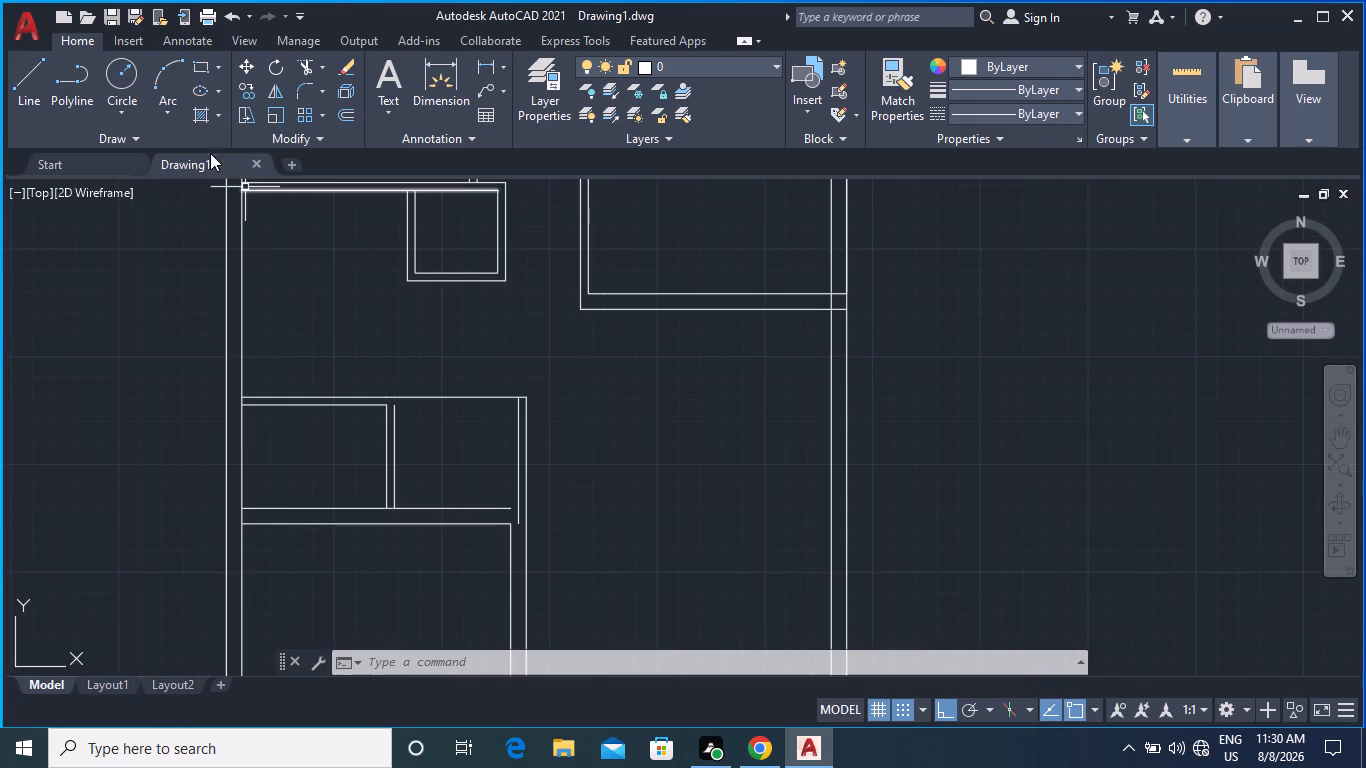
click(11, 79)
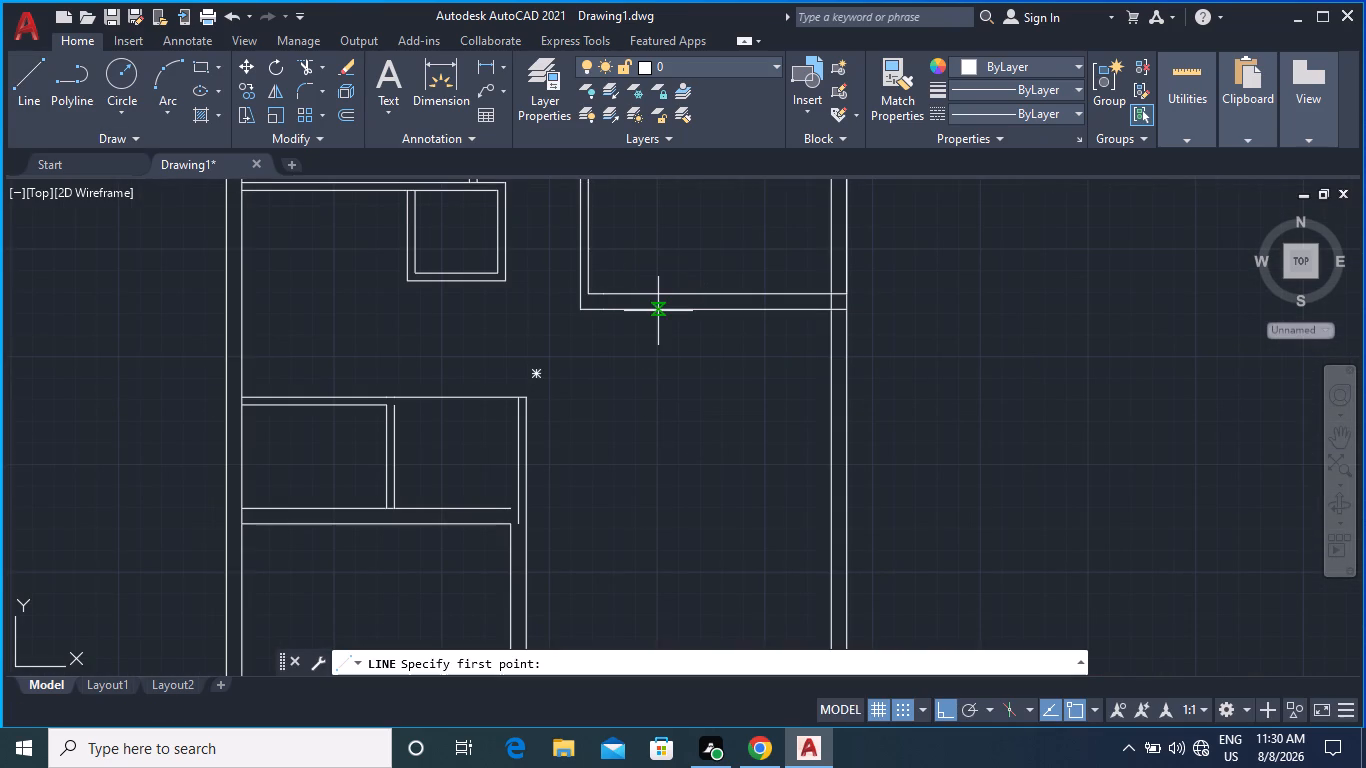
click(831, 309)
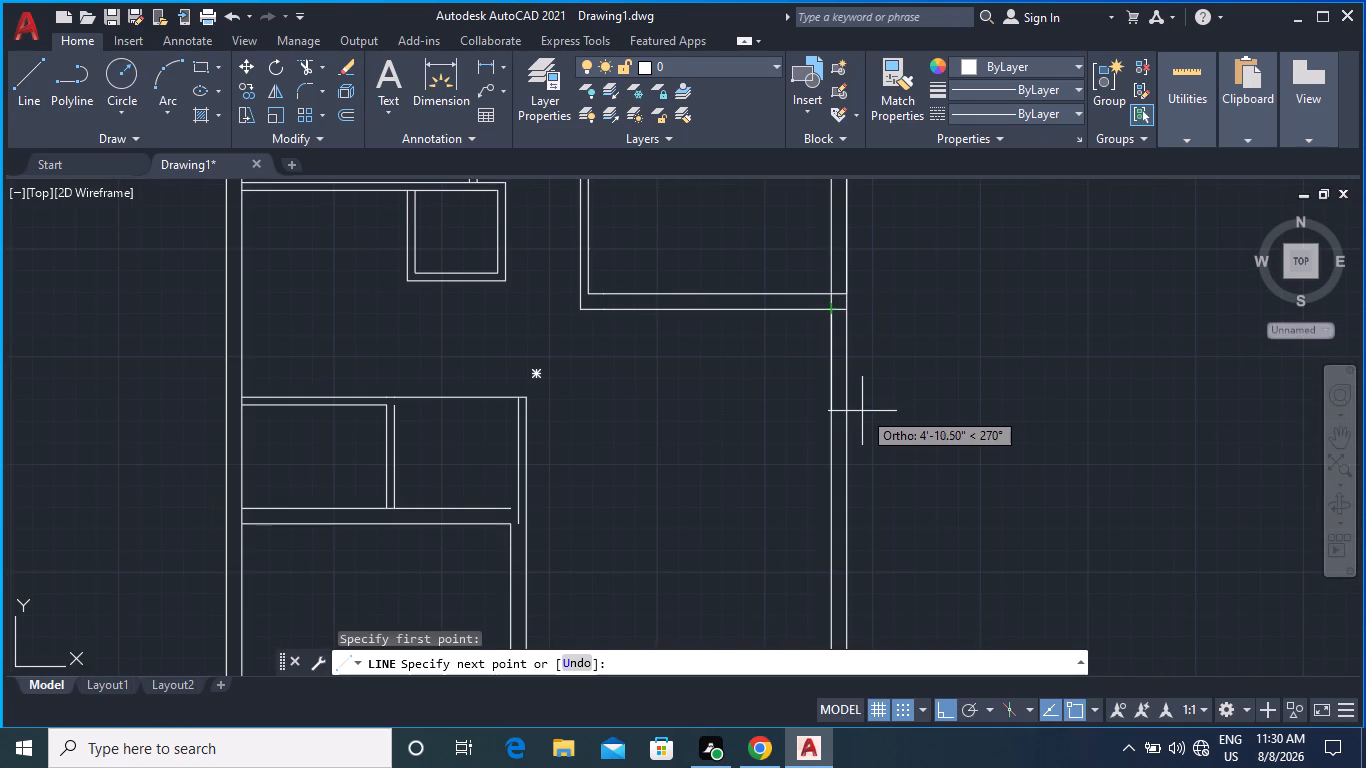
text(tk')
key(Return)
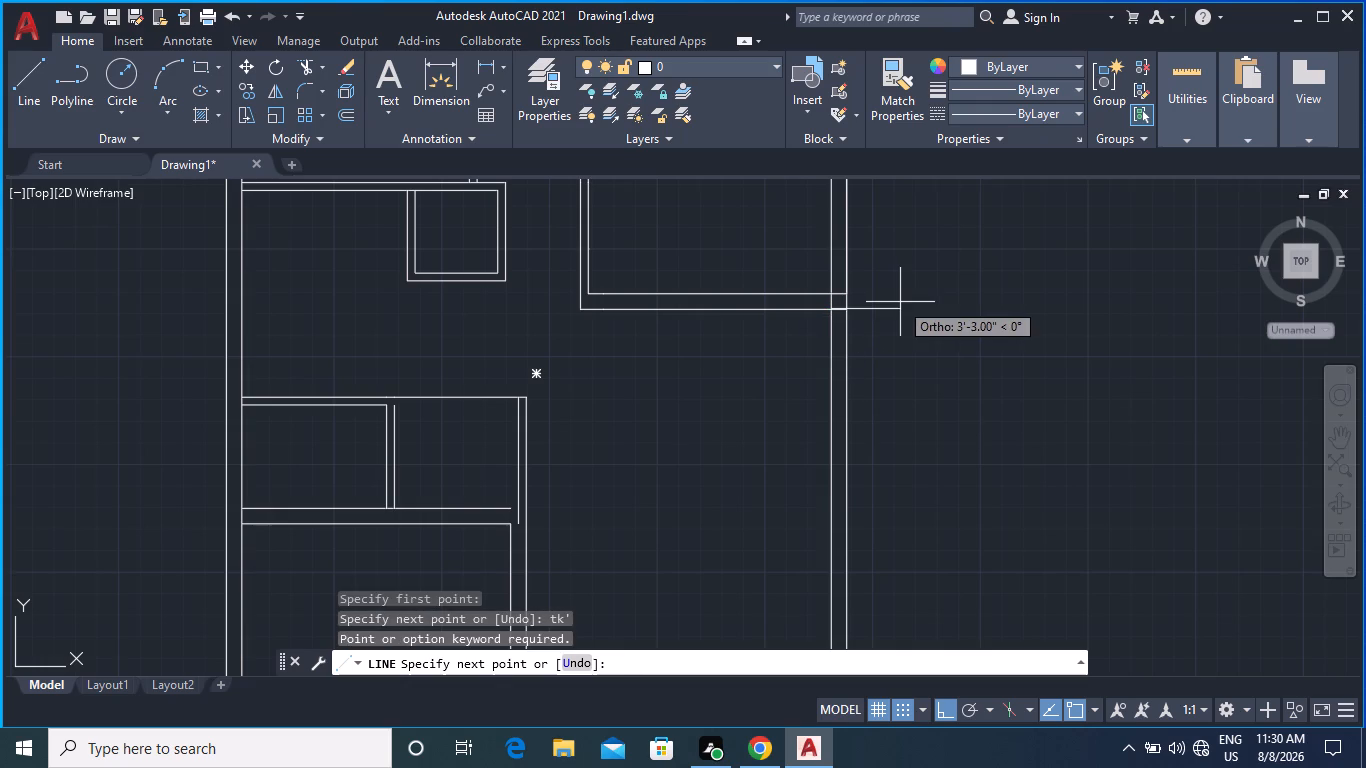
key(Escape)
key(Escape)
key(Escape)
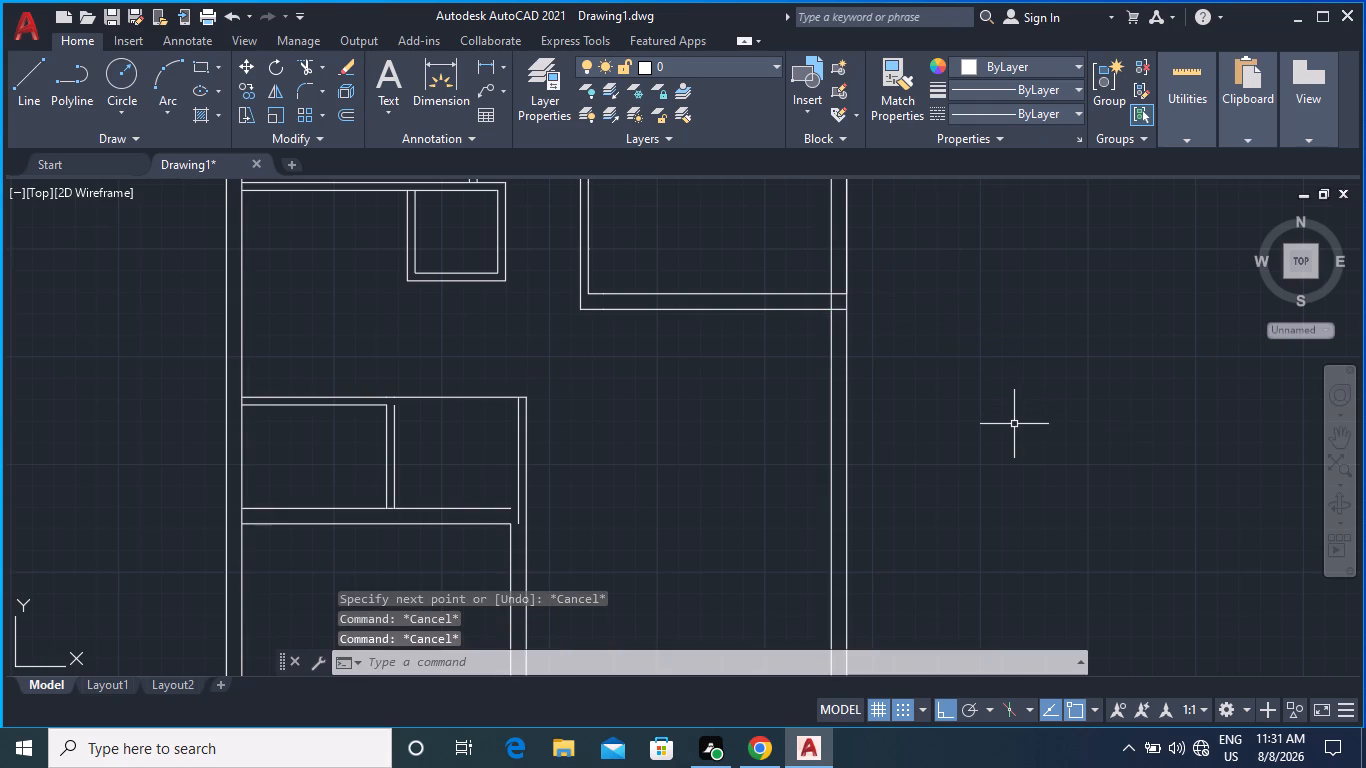
Draw a horizontal line from the right exterior wall's inner face, 14' below the upper-right room's bottom wall, to the lower-left room's right wall.
key(l)
key(Return)
text(tk)
key(Return)
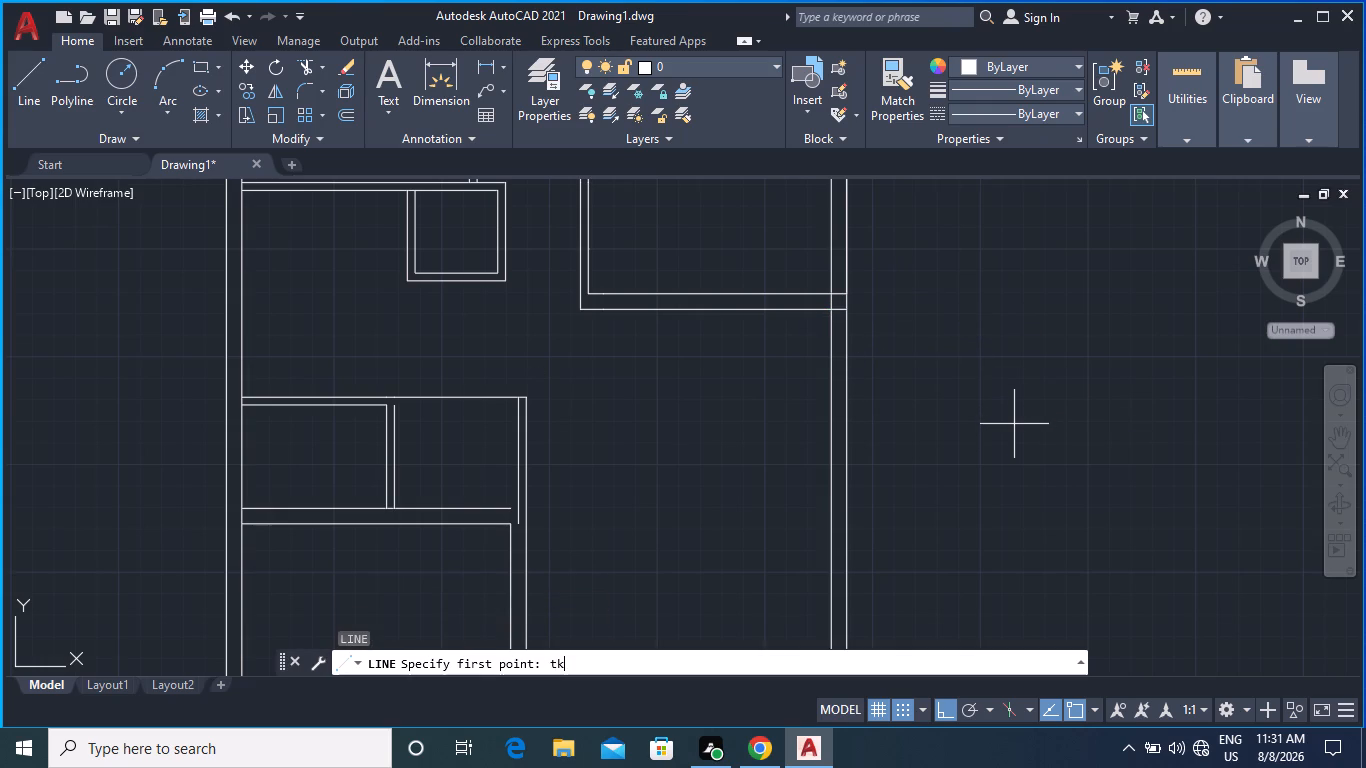
click(832, 313)
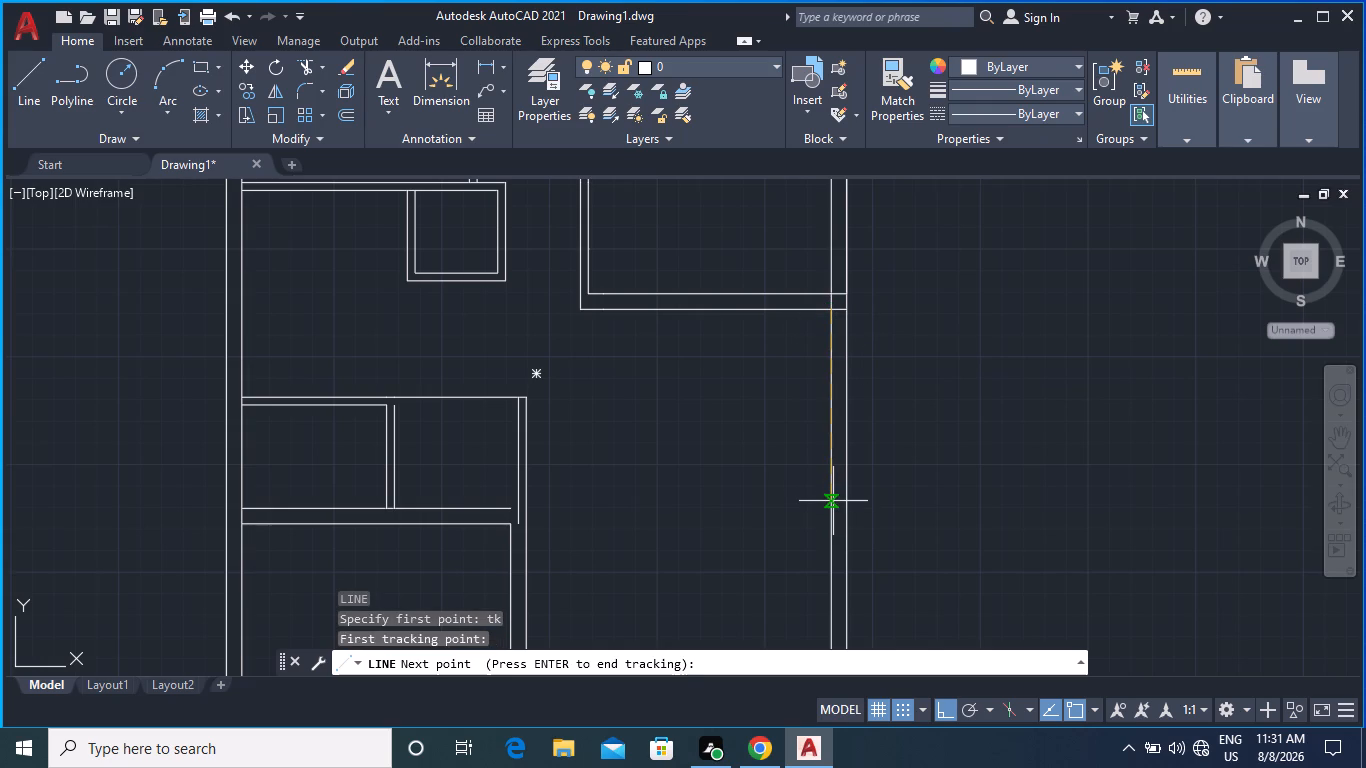
text(14)
key(apostrophe)
key(Return)
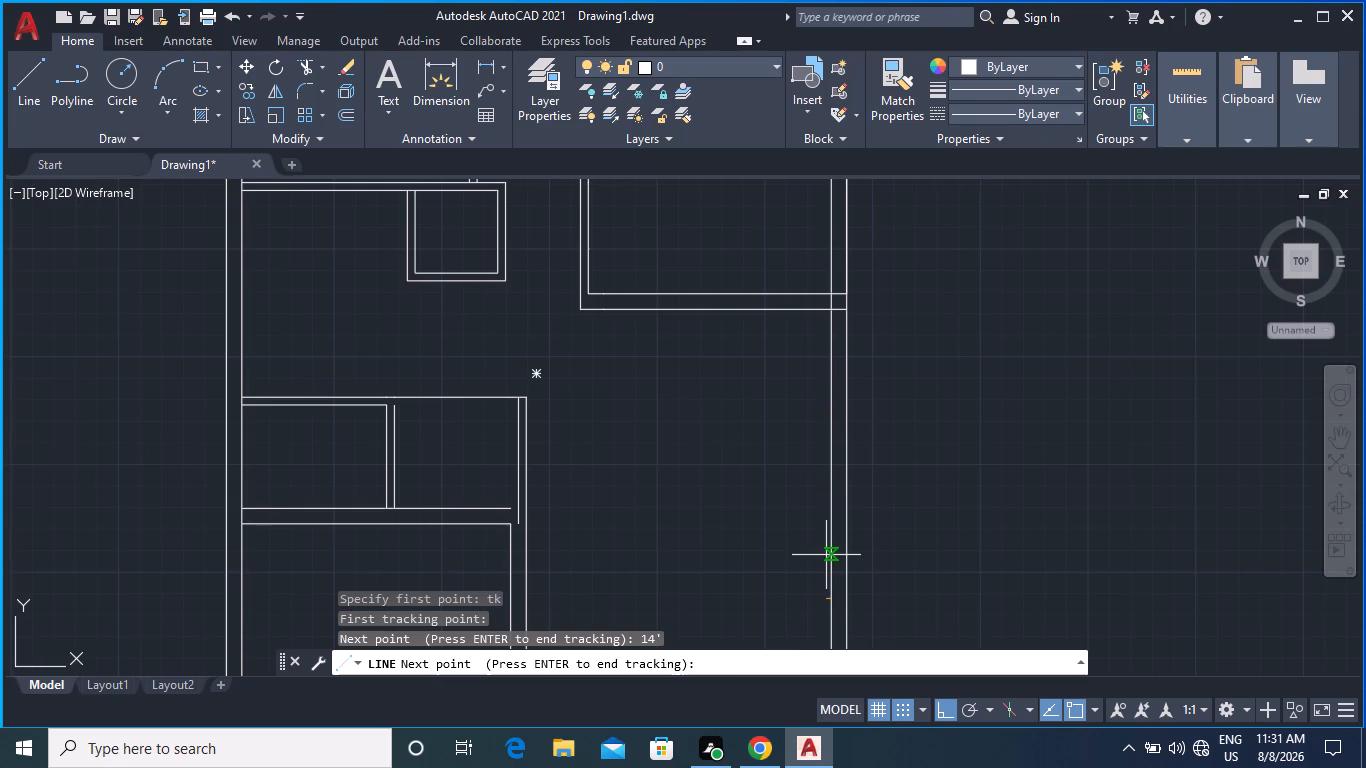
key(Return)
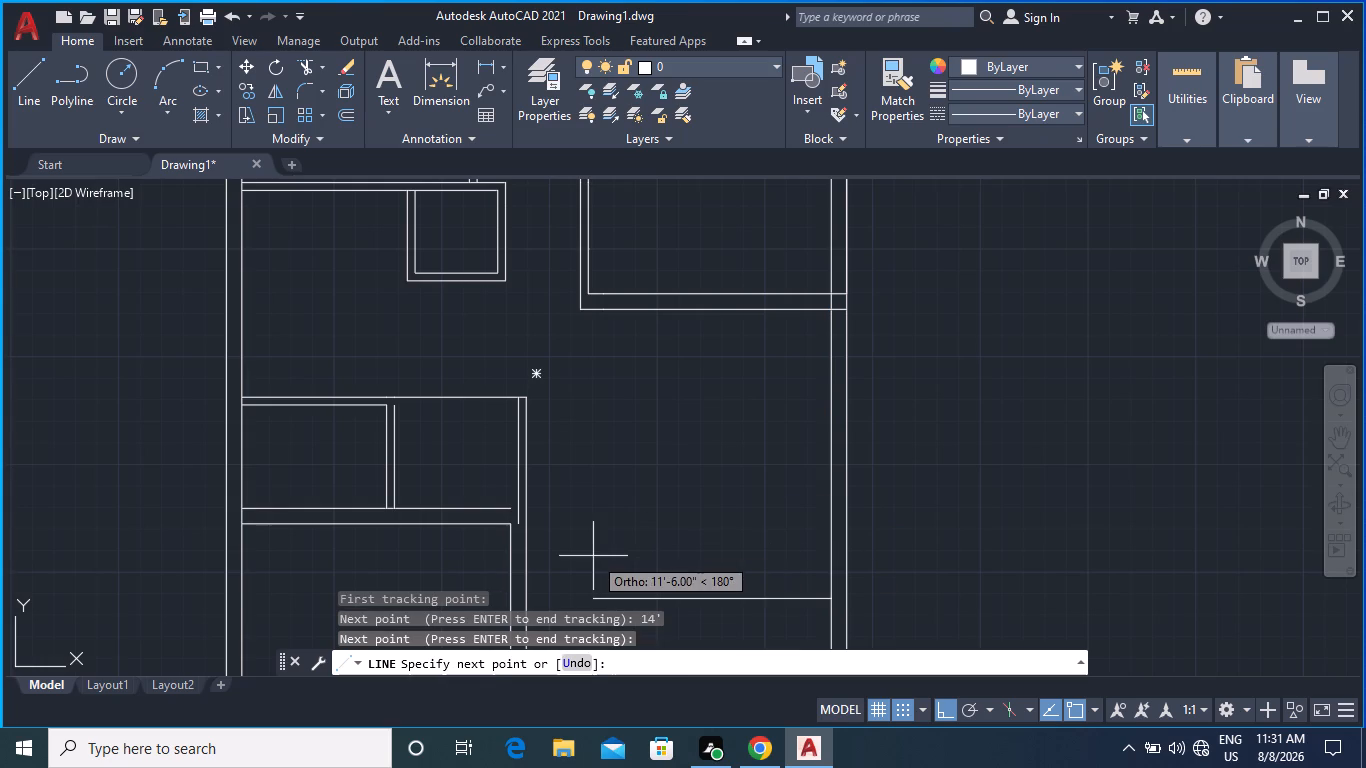
middle_drag(593, 556, 623, 338)
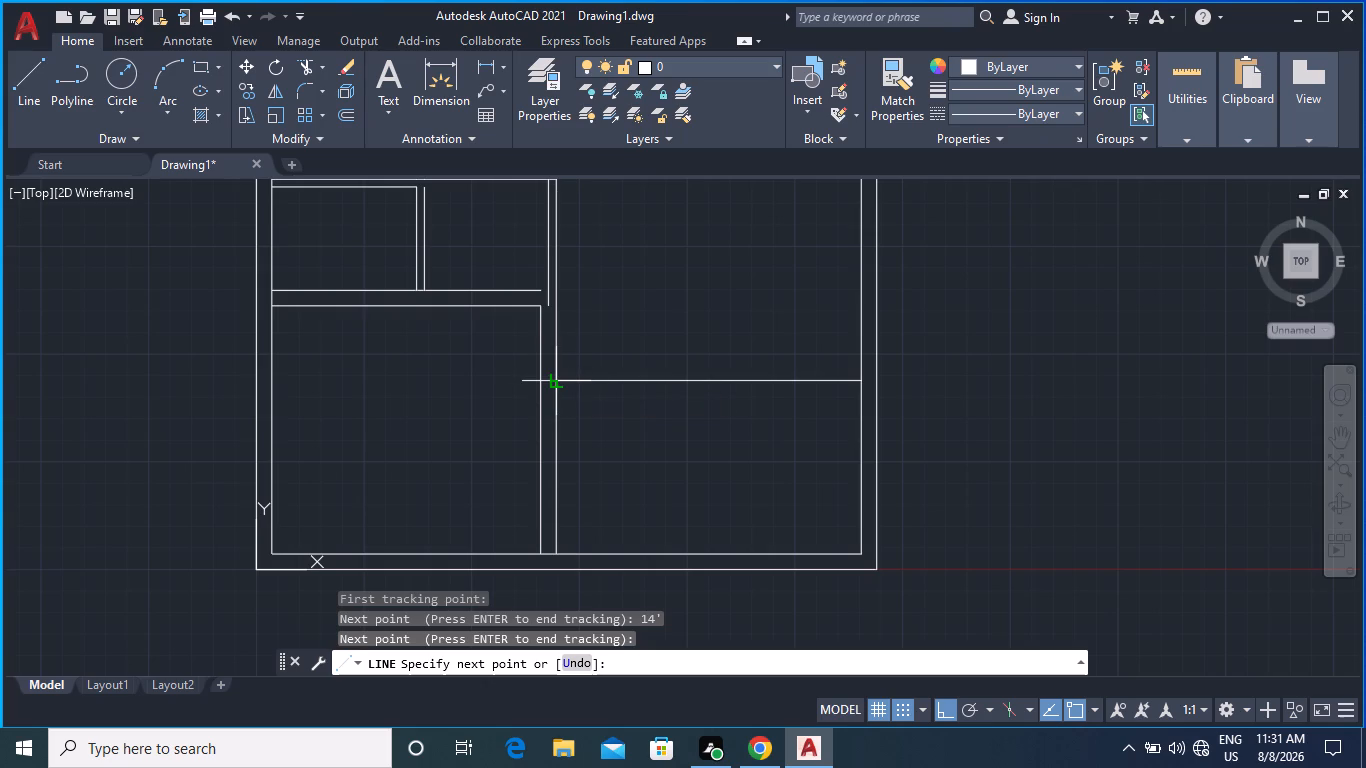
click(552, 378)
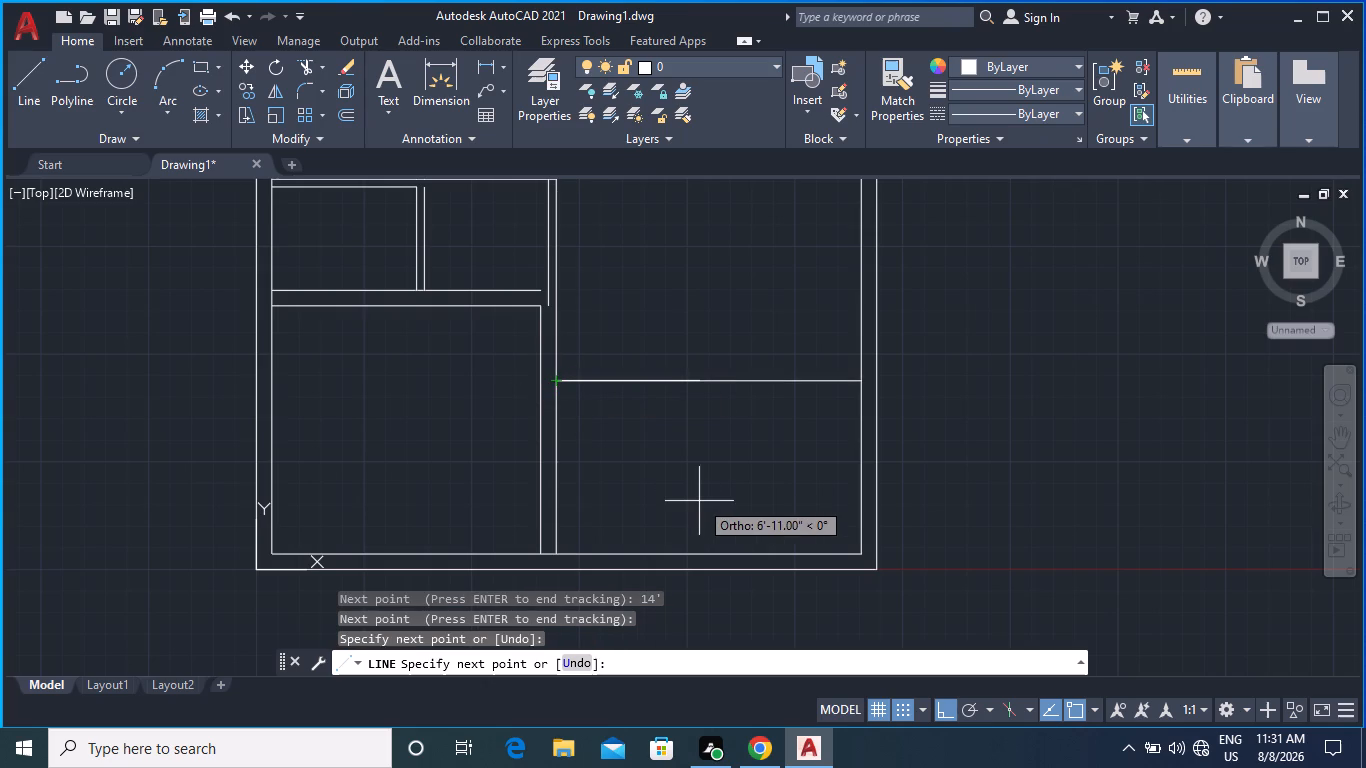
key(Escape)
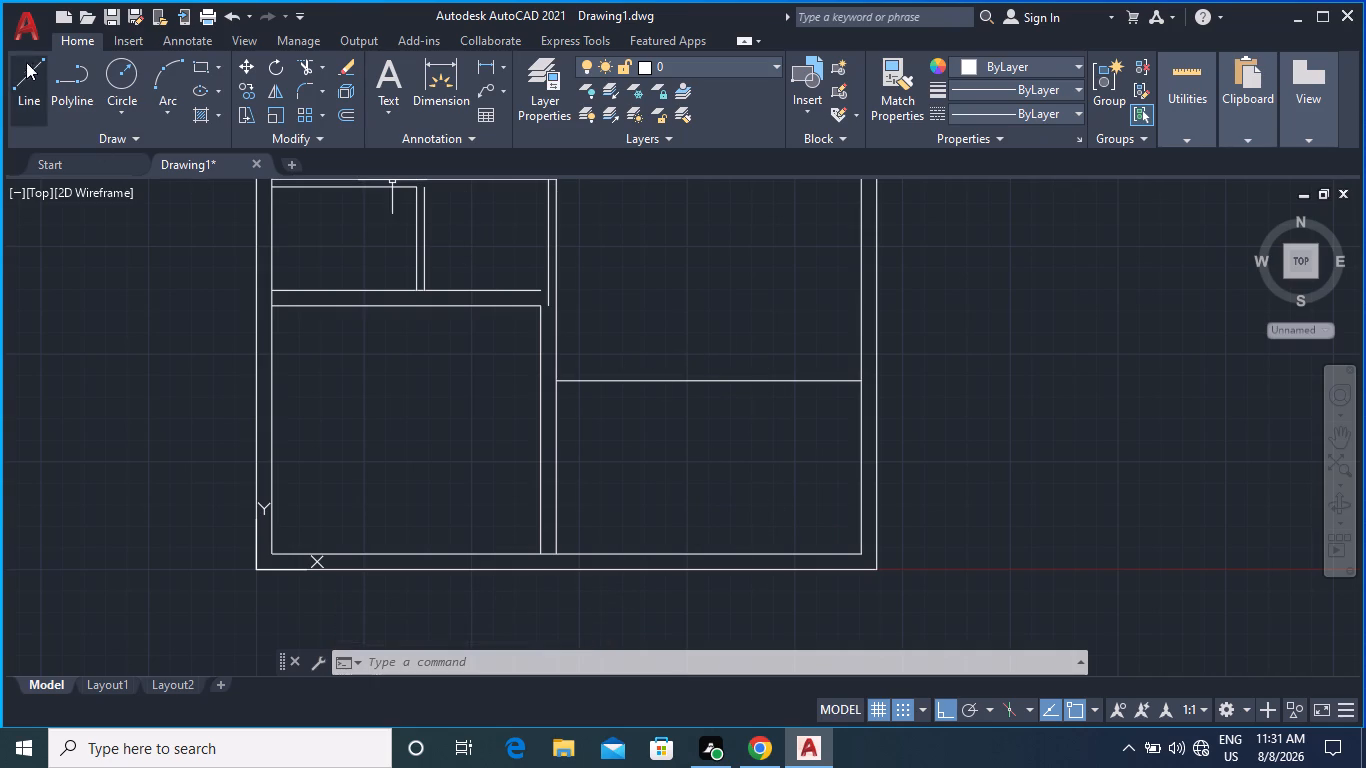
Offset the new horizontal line 9" downward to form the wall's lower face.
key(o)
key(Return)
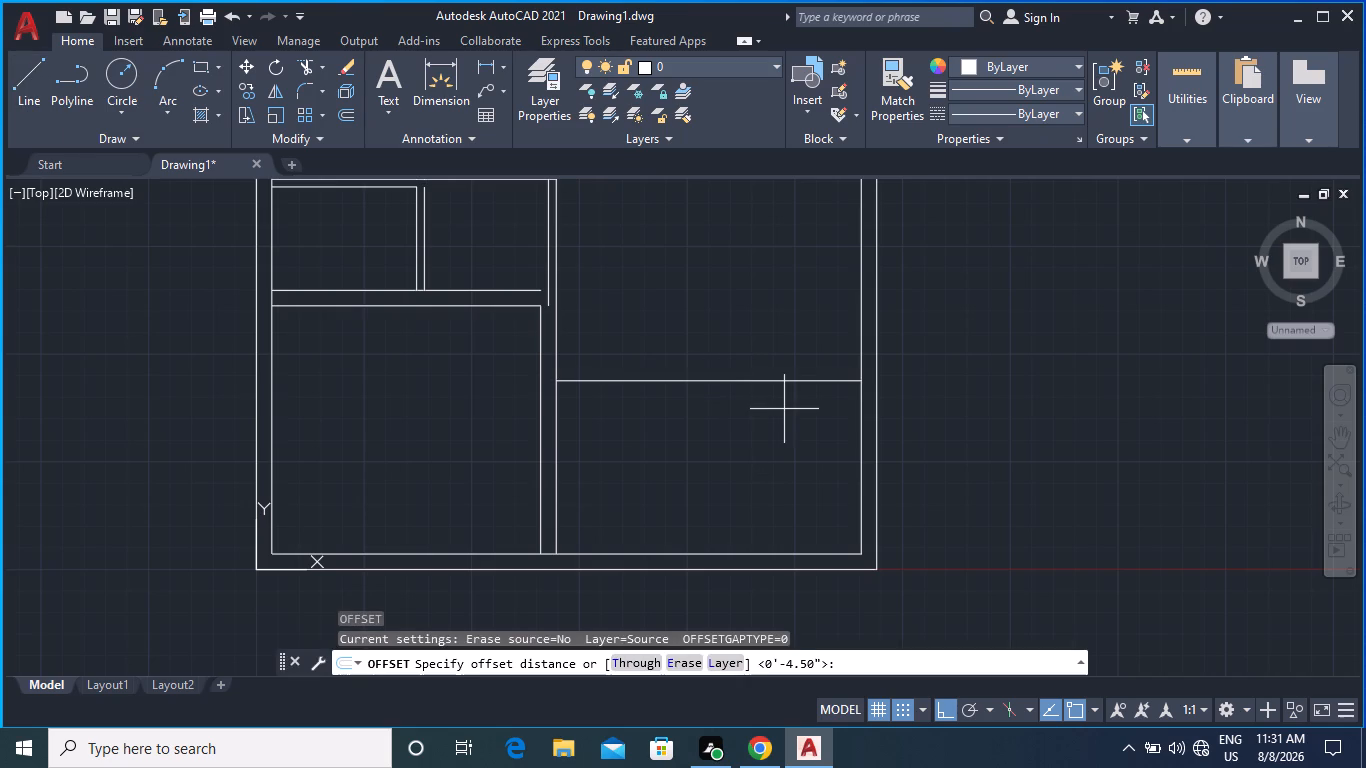
click(721, 380)
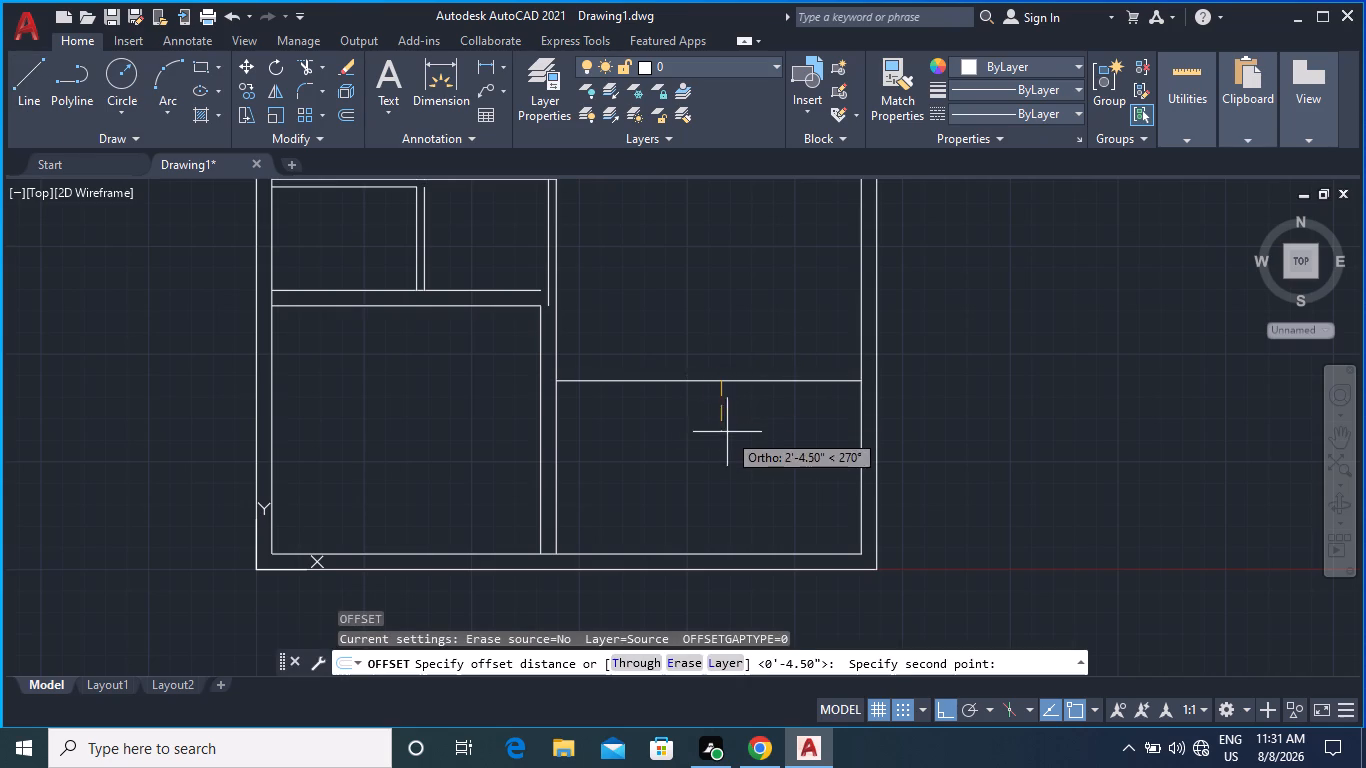
text(9")
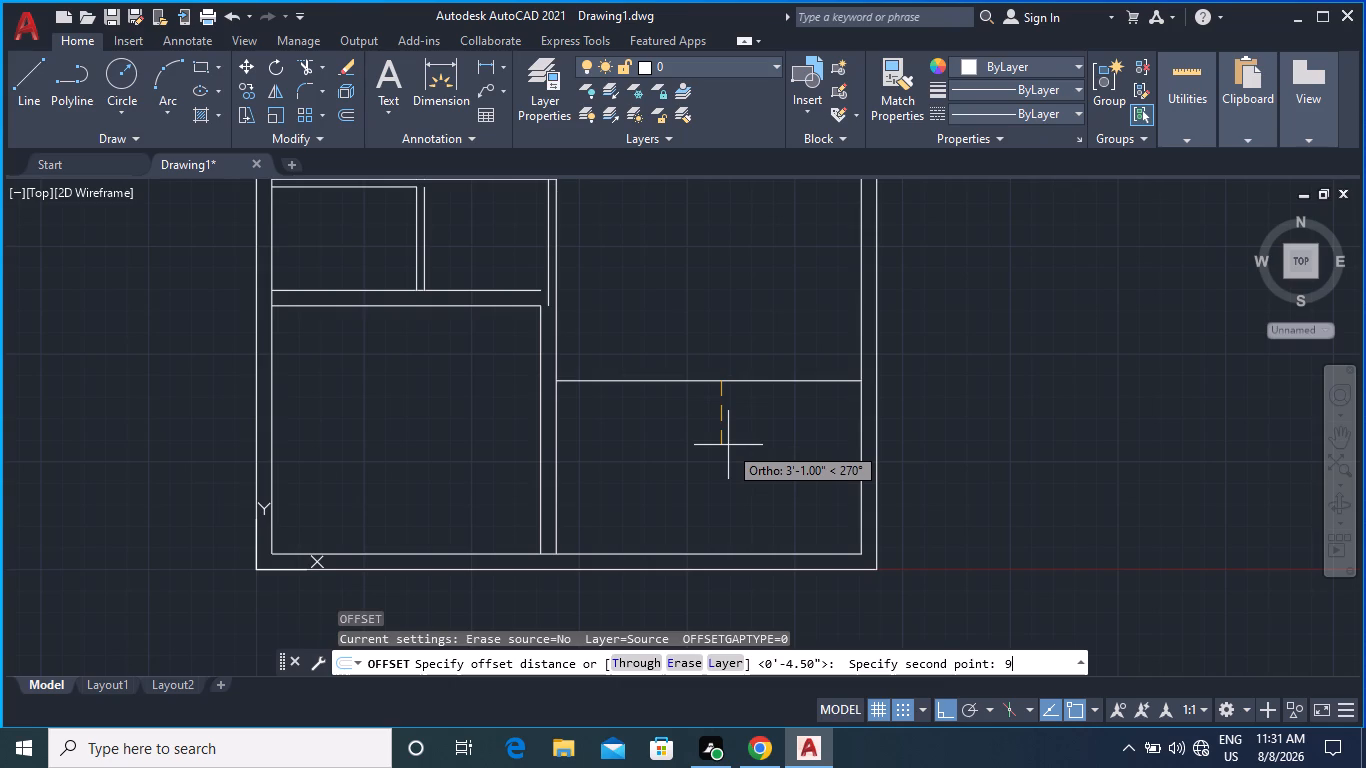
key(Return)
click(725, 382)
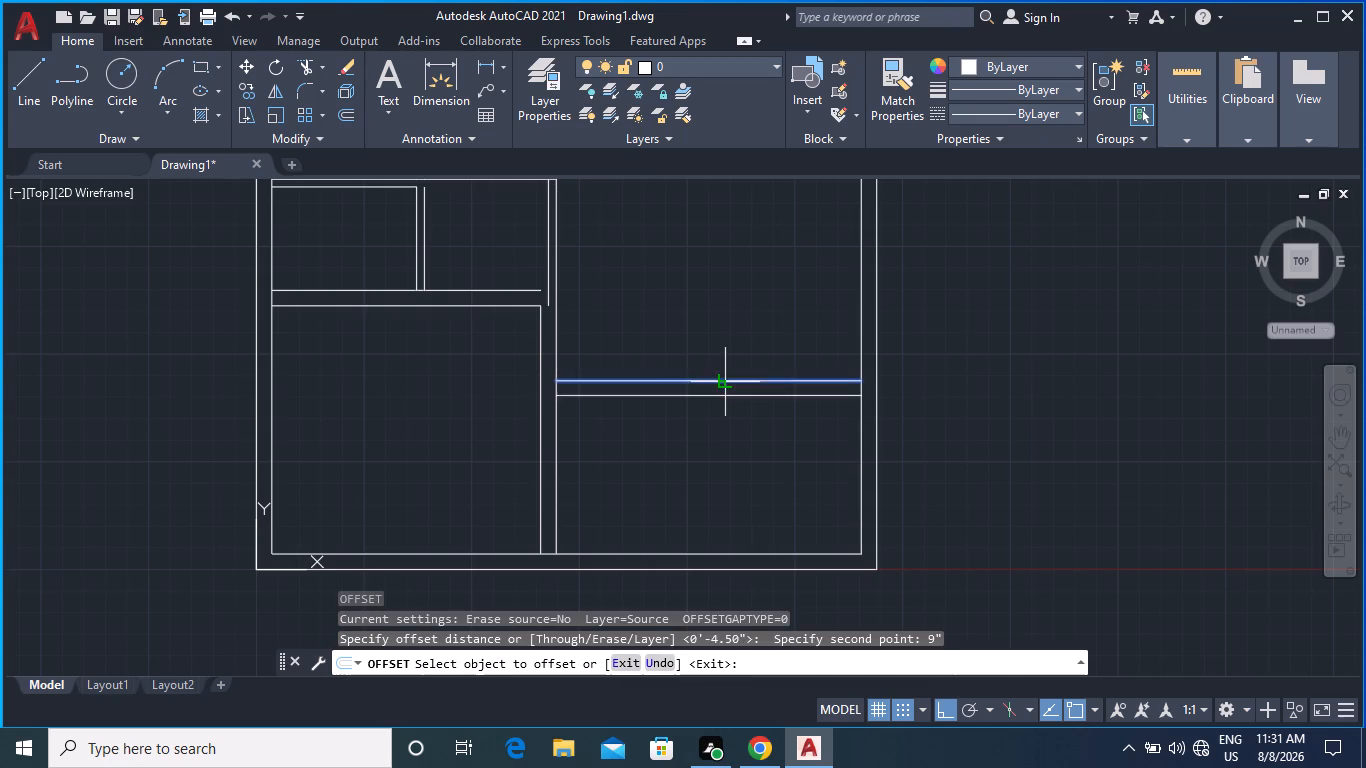
click(739, 439)
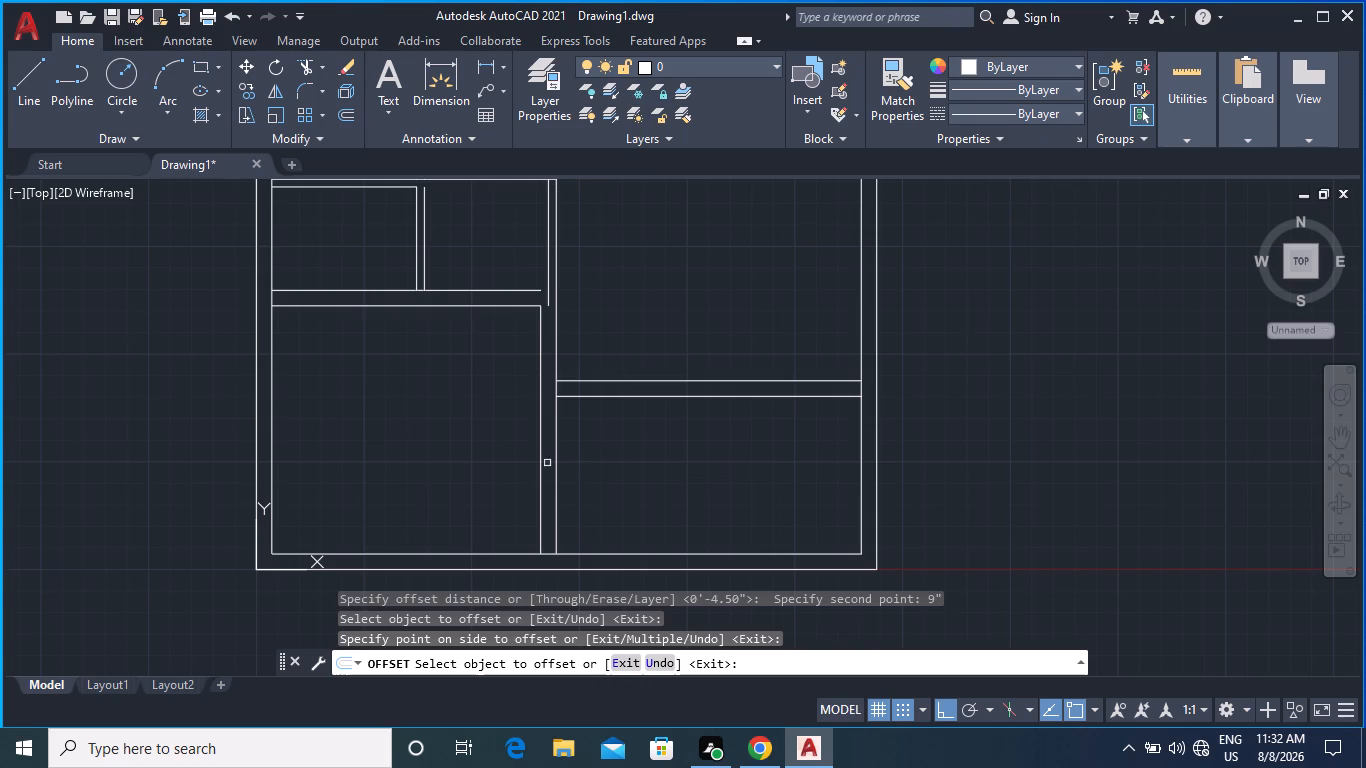
Starting 8' along the new horizontal wall's lower face from its left end, draw a line 6' down and horizontally back to the vertical wall's right face.
click(8, 105)
click(39, 99)
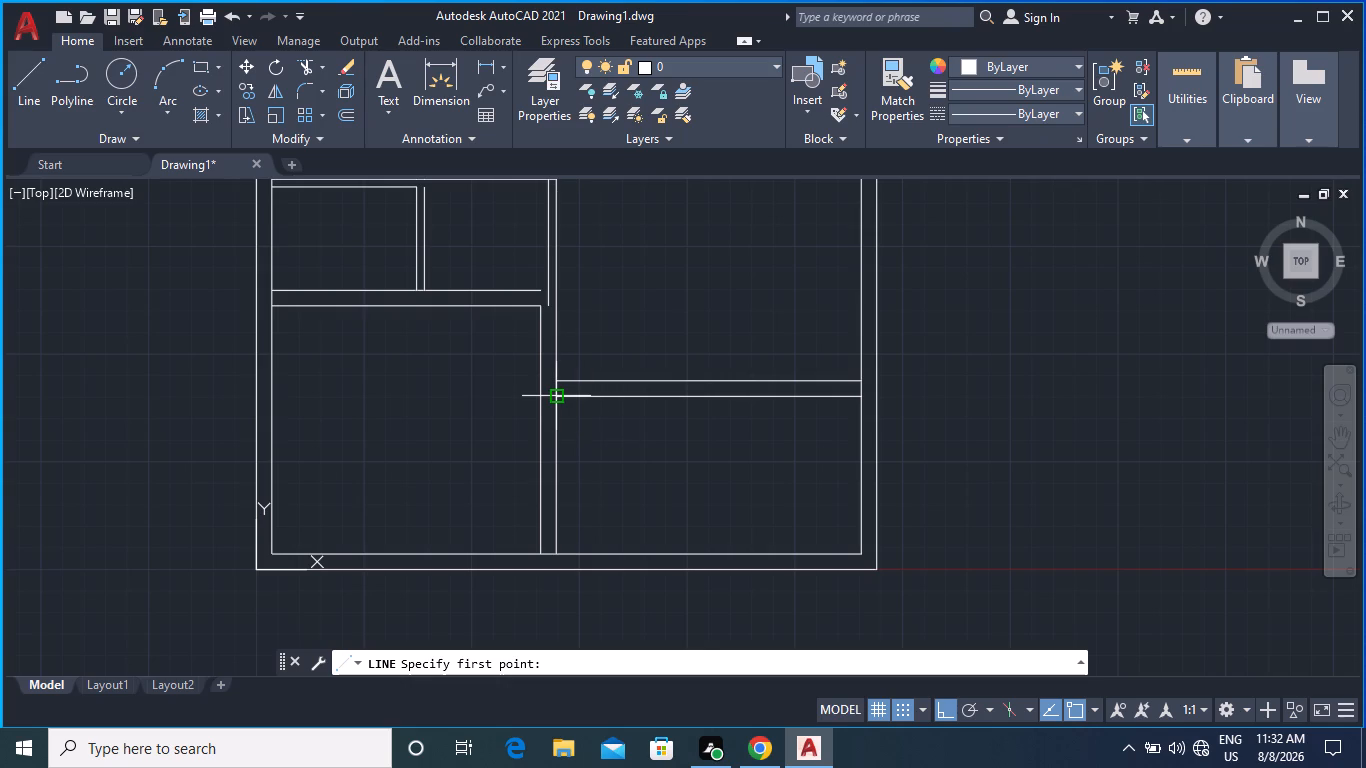
text(tk)
key(Return)
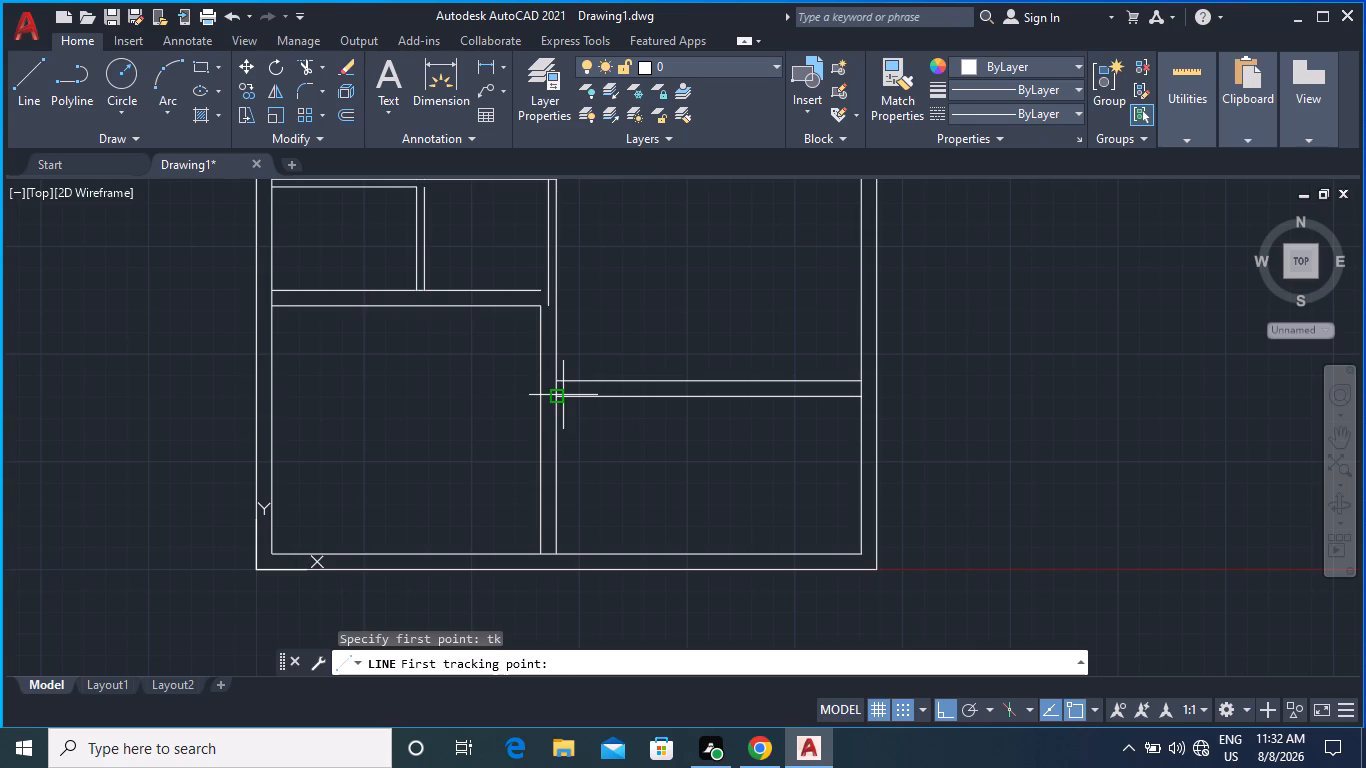
click(553, 396)
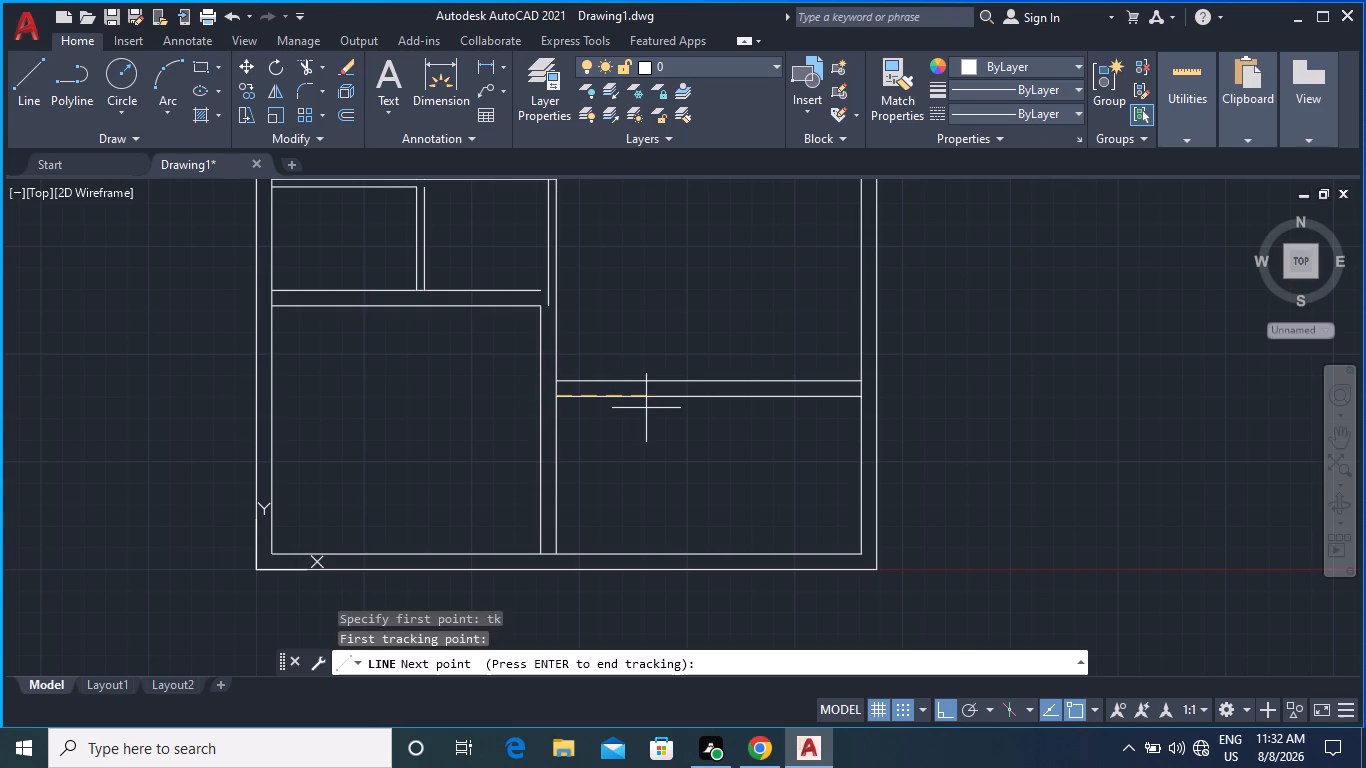
key(8)
key(apostrophe)
key(Return)
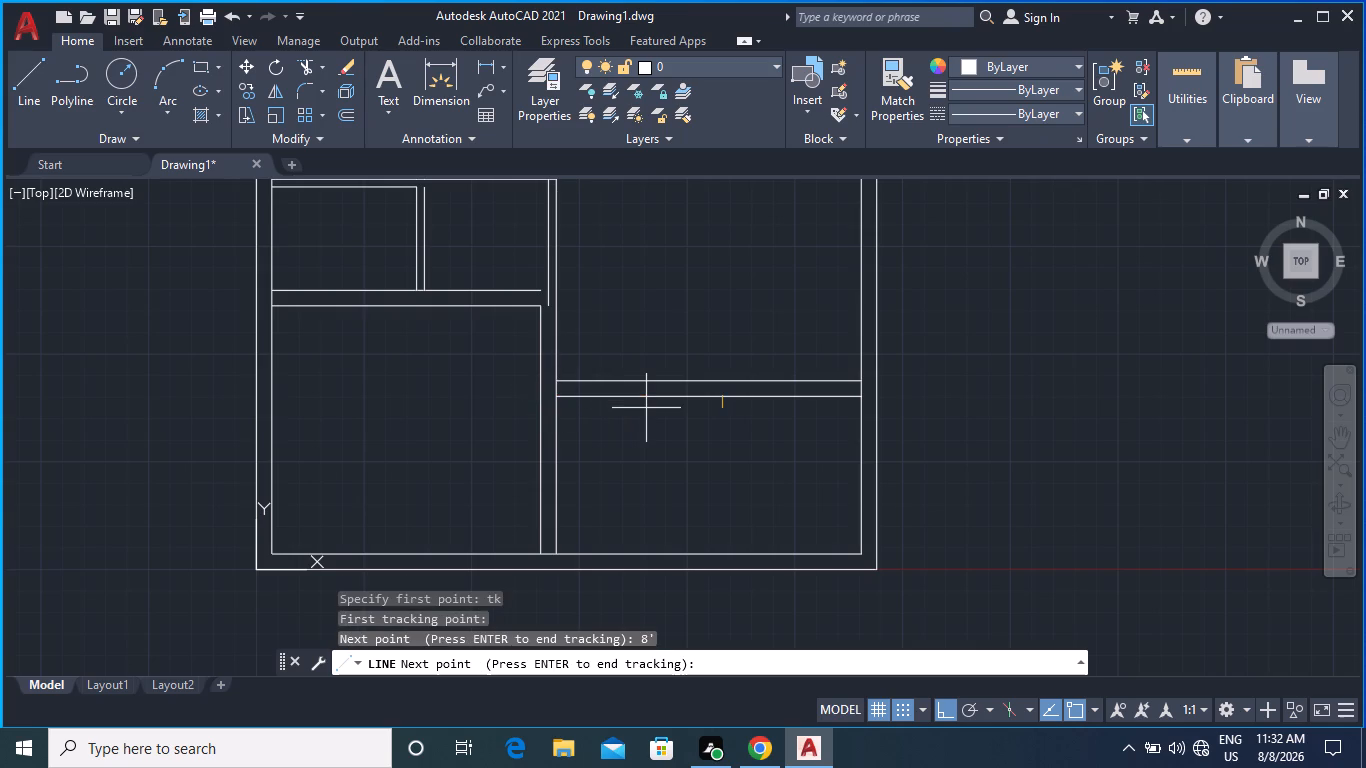
key(Return)
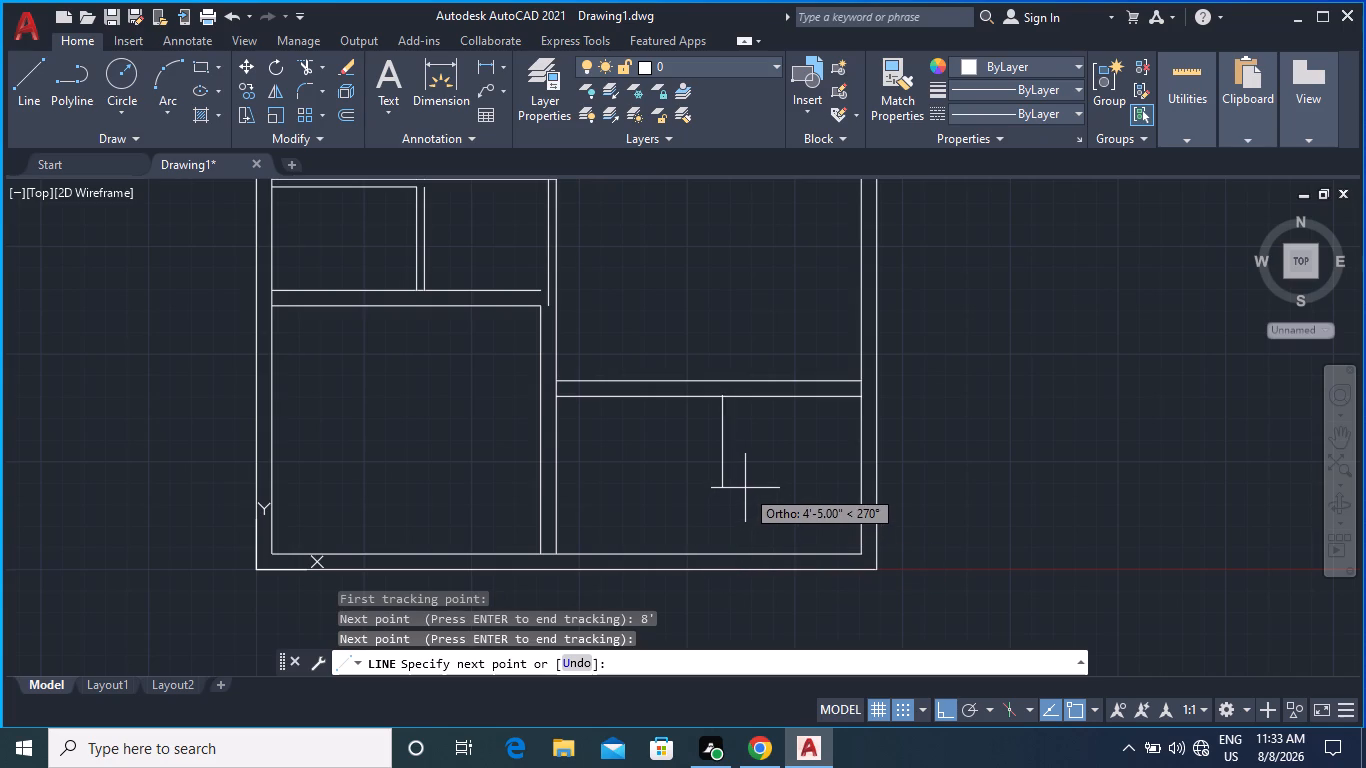
text(6')
key(Return)
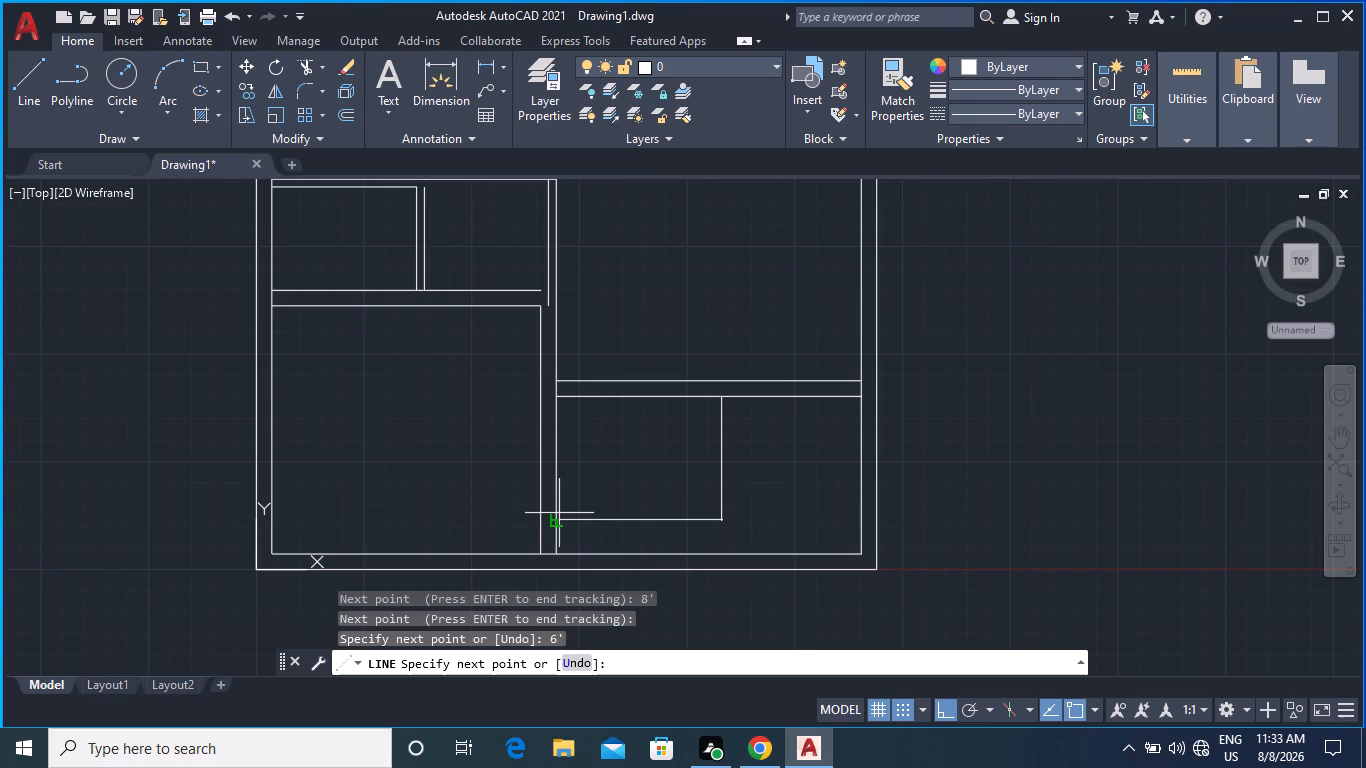
scroll(567, 516, up, 1)
middle_drag(566, 517, 579, 401)
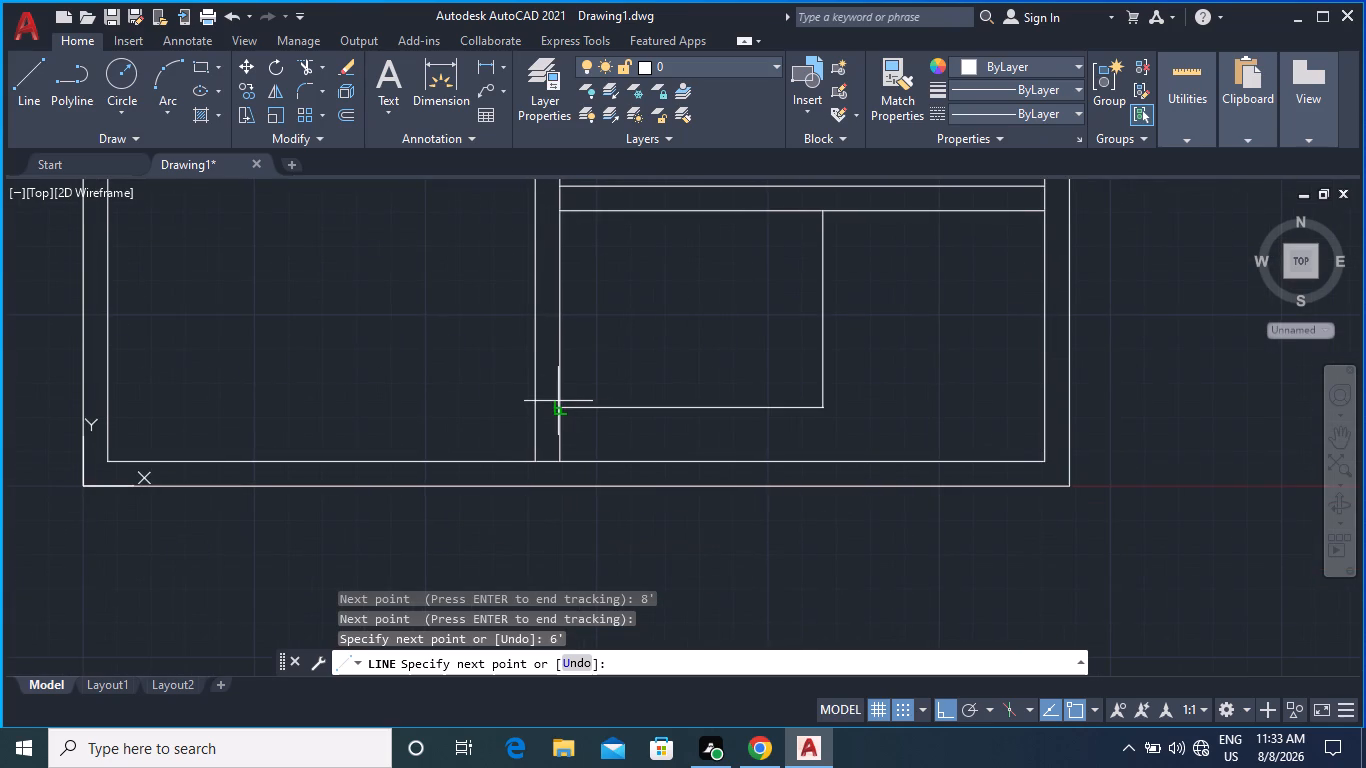
click(558, 410)
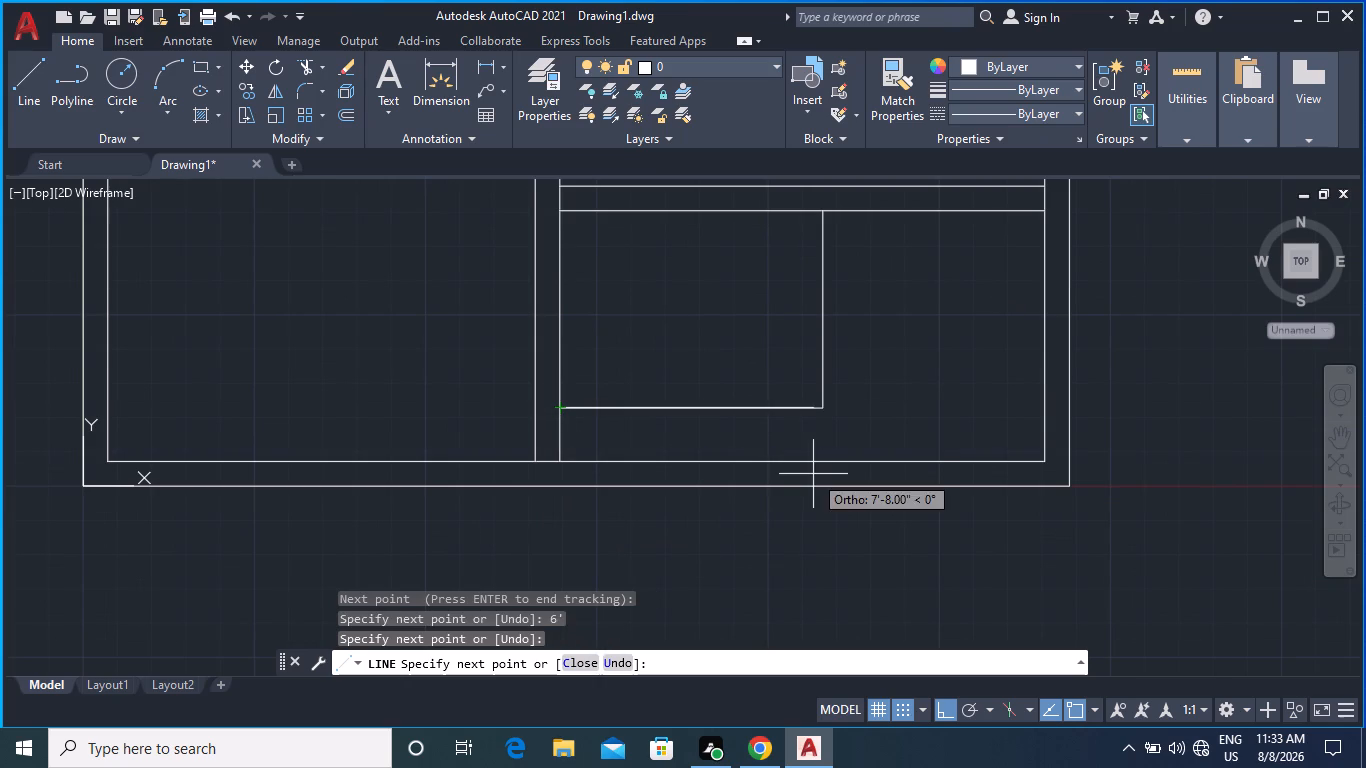
key(Escape)
key(Escape)
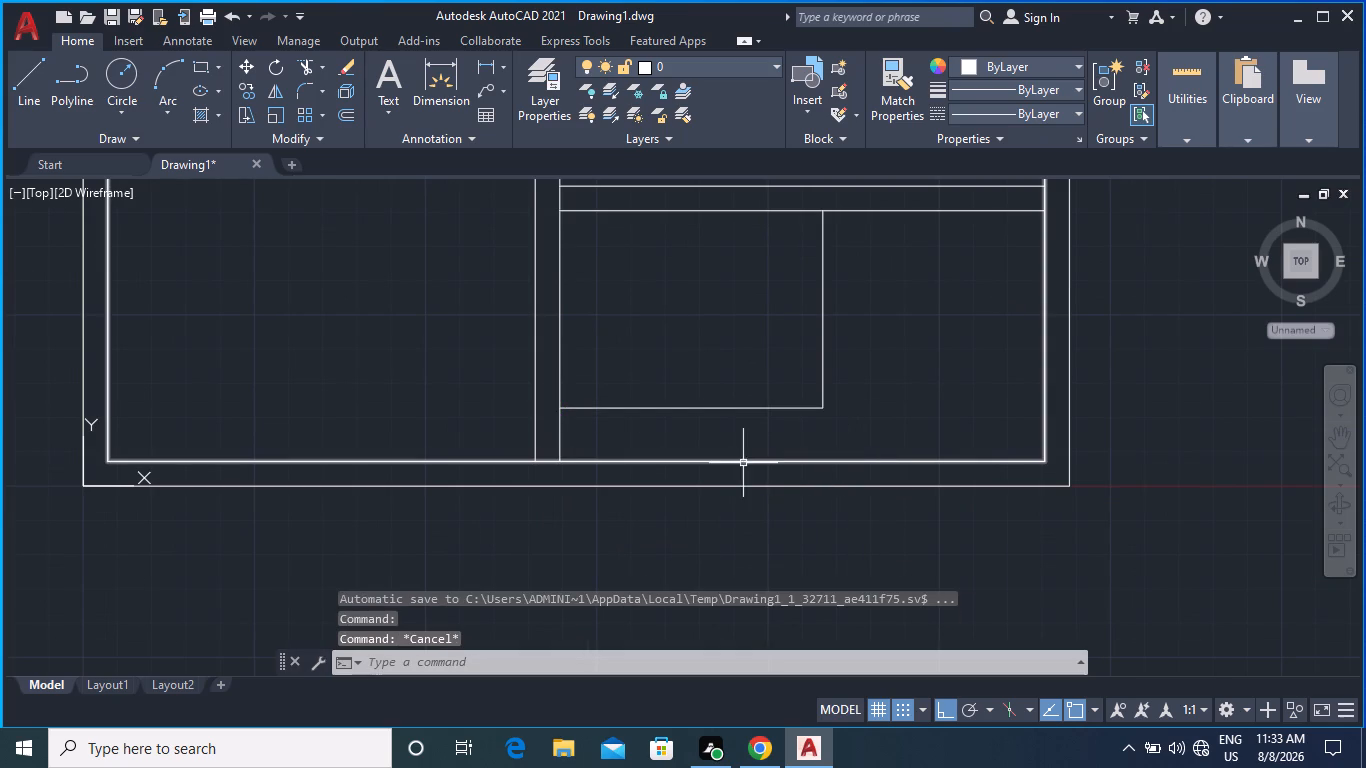
middle_drag(699, 545, 709, 440)
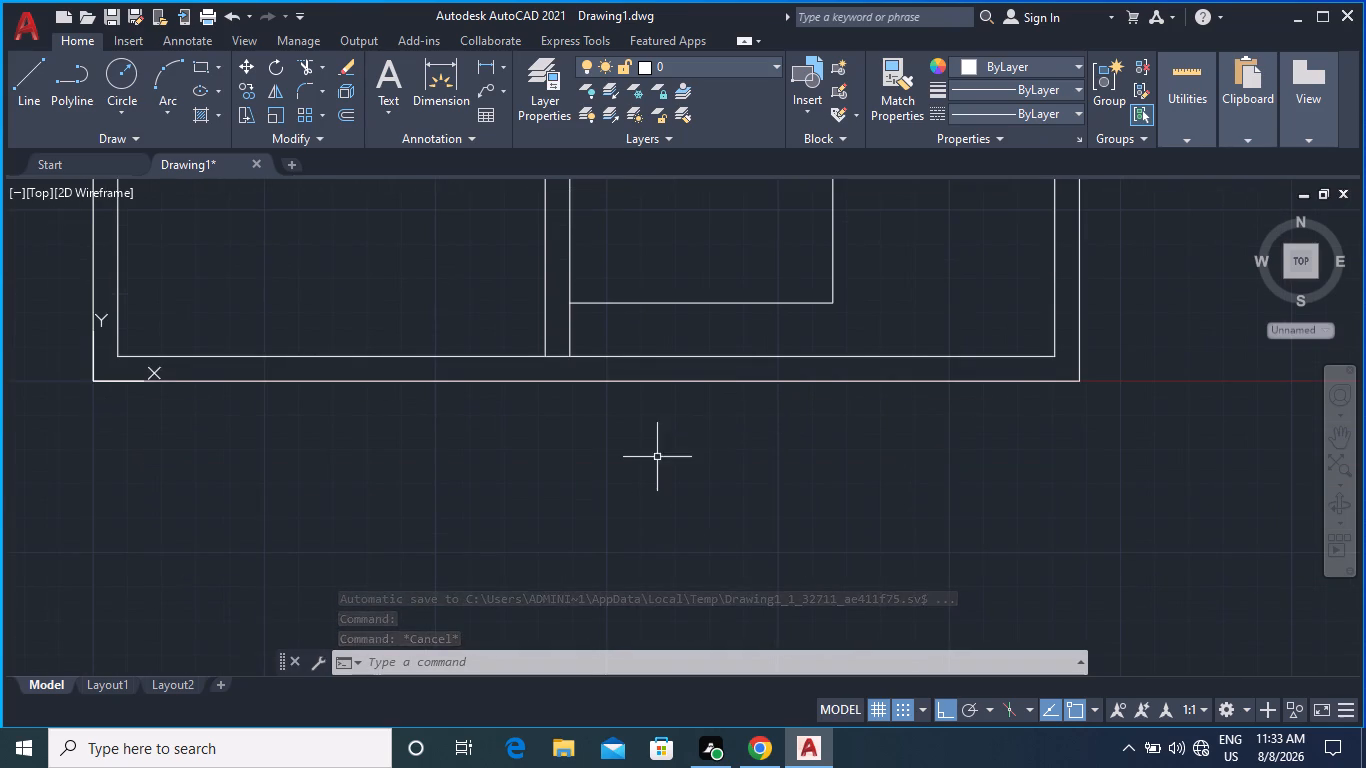
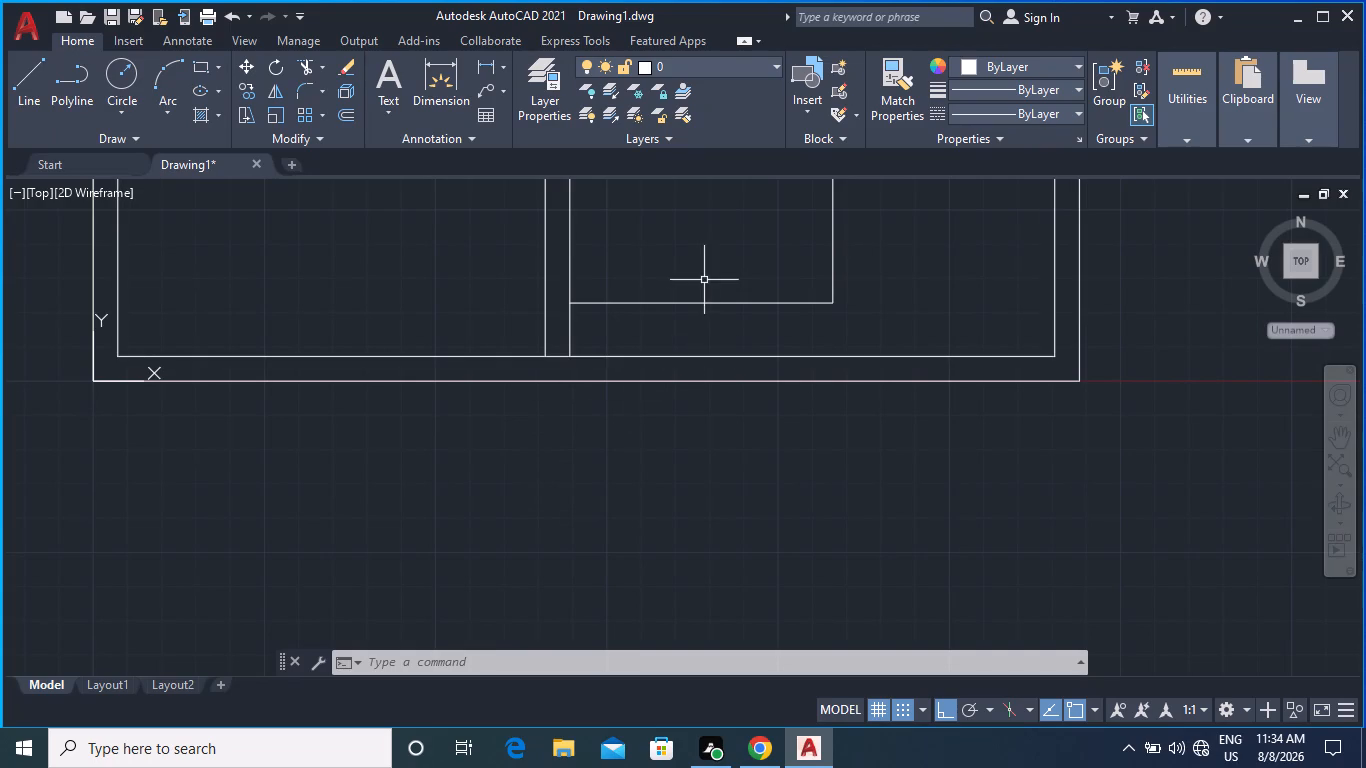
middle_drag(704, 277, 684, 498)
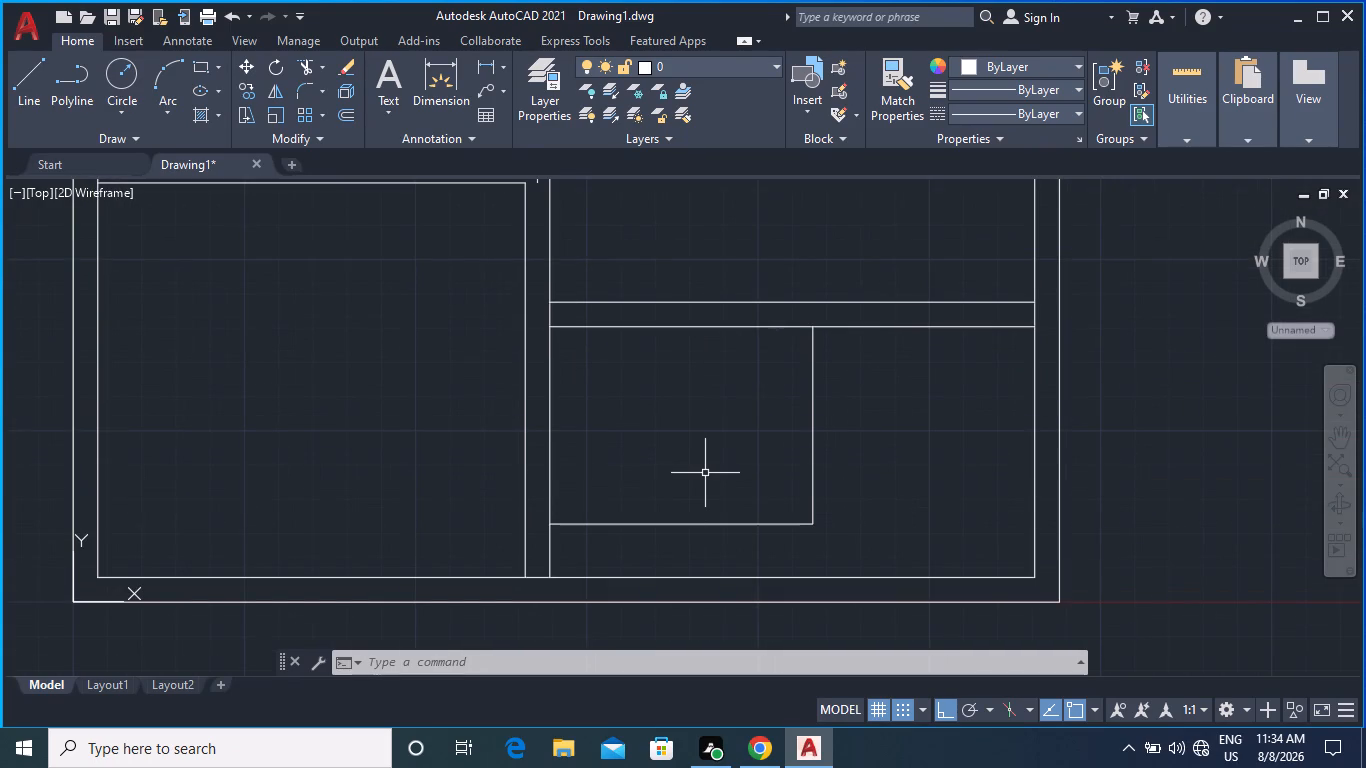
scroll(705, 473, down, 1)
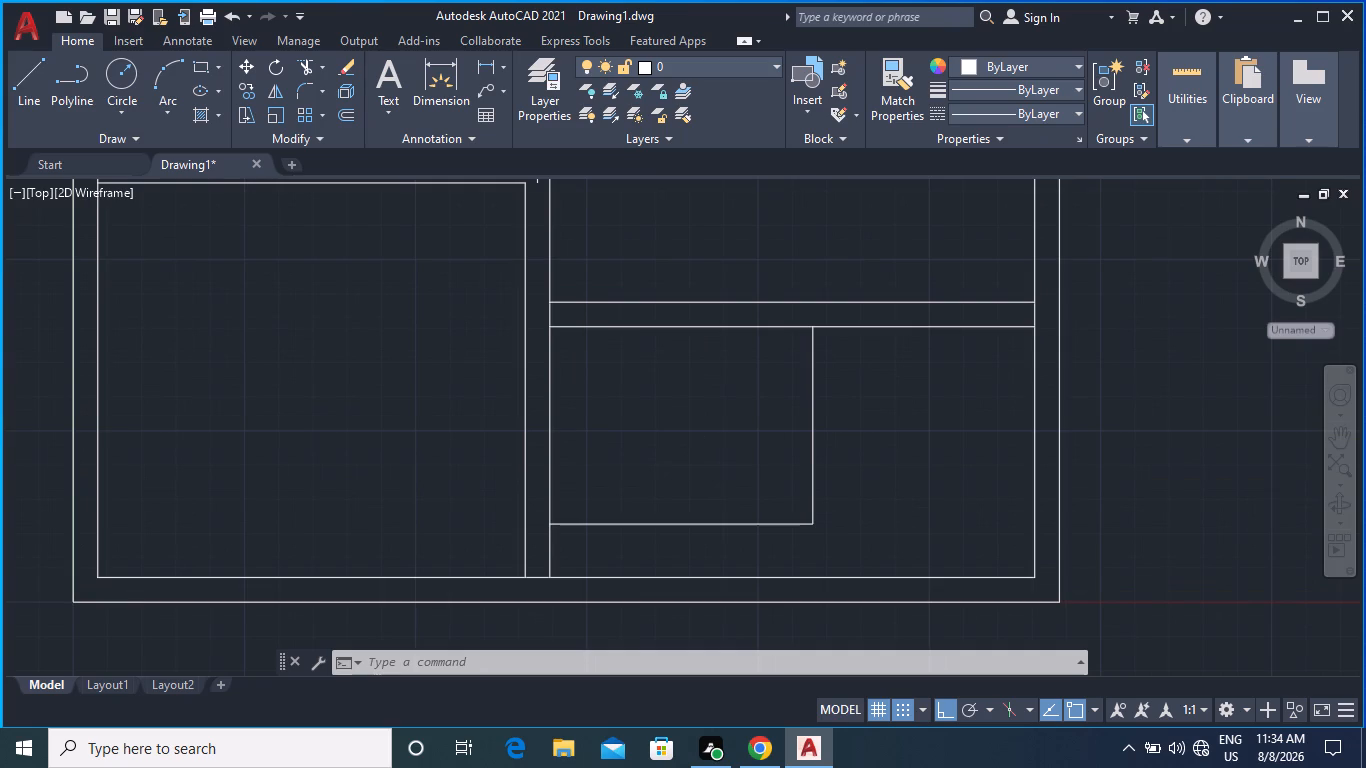
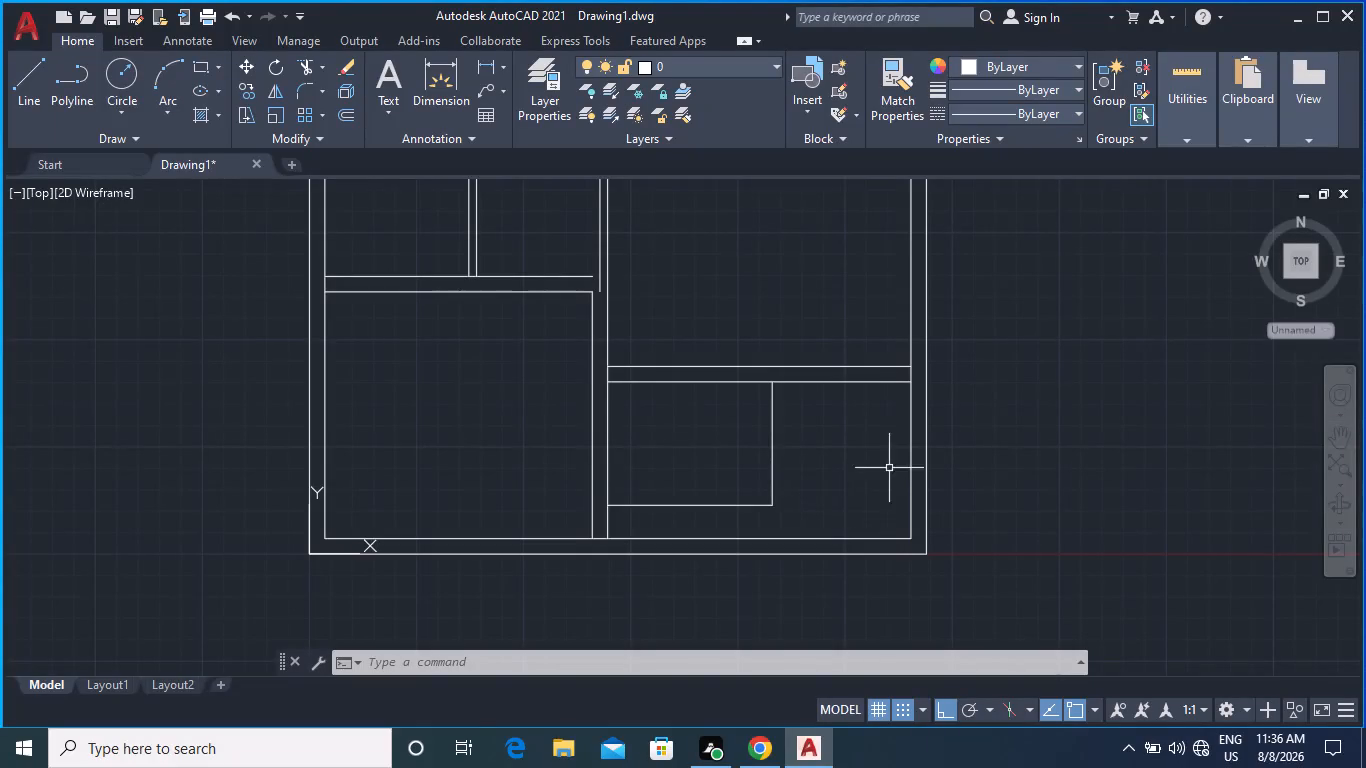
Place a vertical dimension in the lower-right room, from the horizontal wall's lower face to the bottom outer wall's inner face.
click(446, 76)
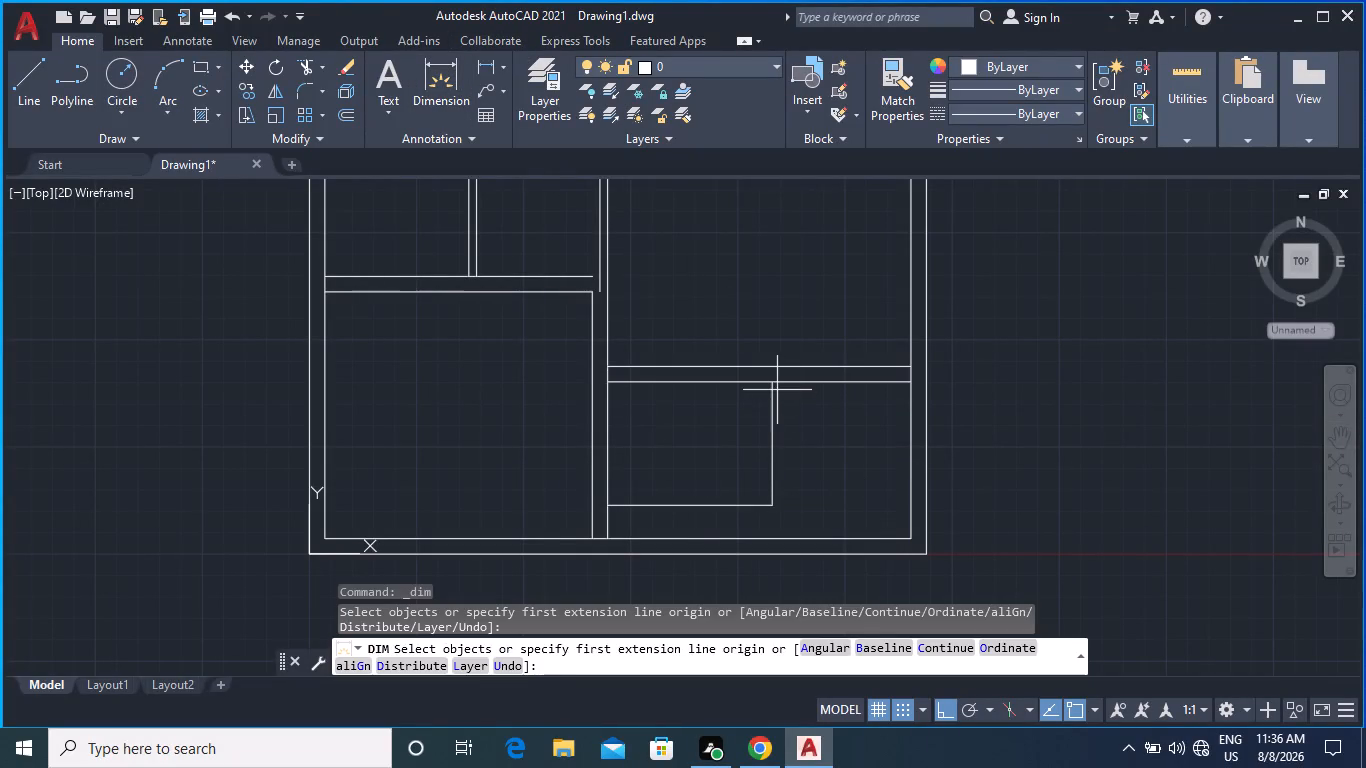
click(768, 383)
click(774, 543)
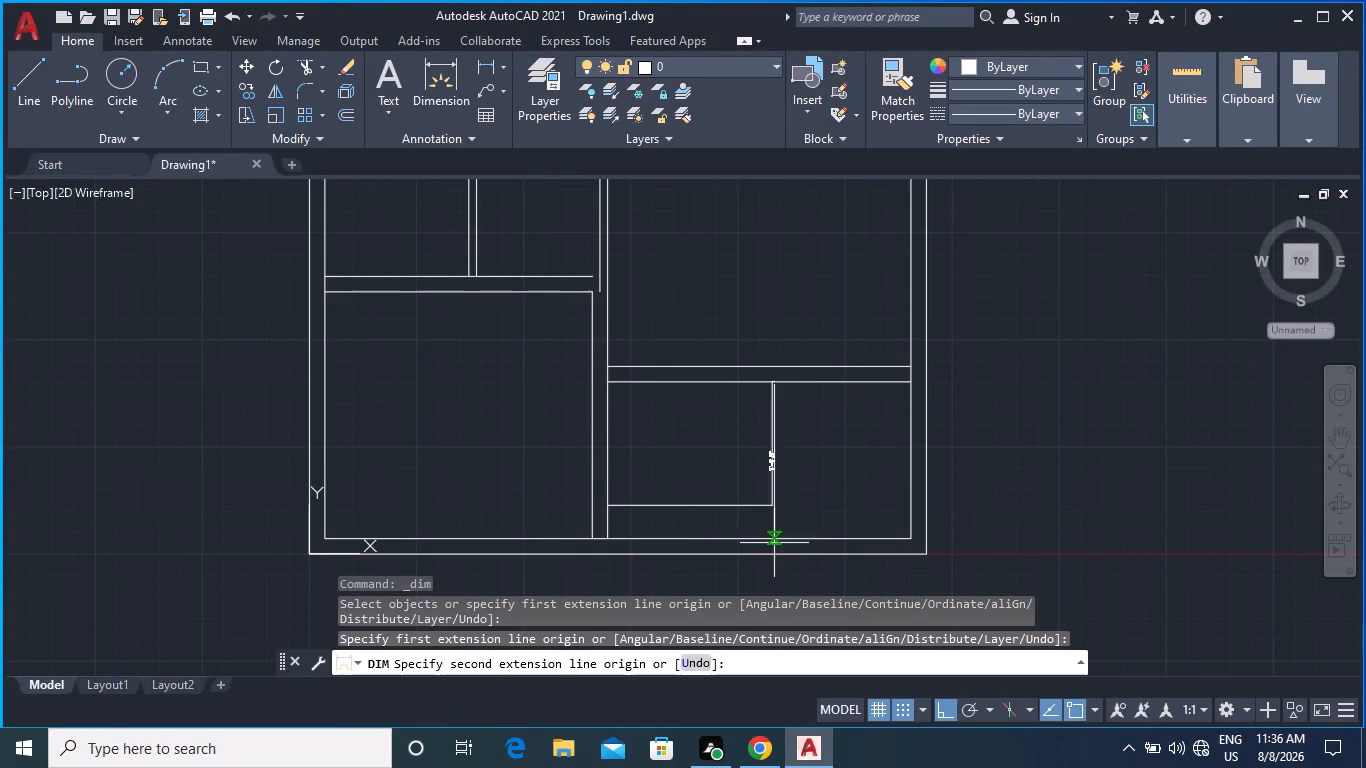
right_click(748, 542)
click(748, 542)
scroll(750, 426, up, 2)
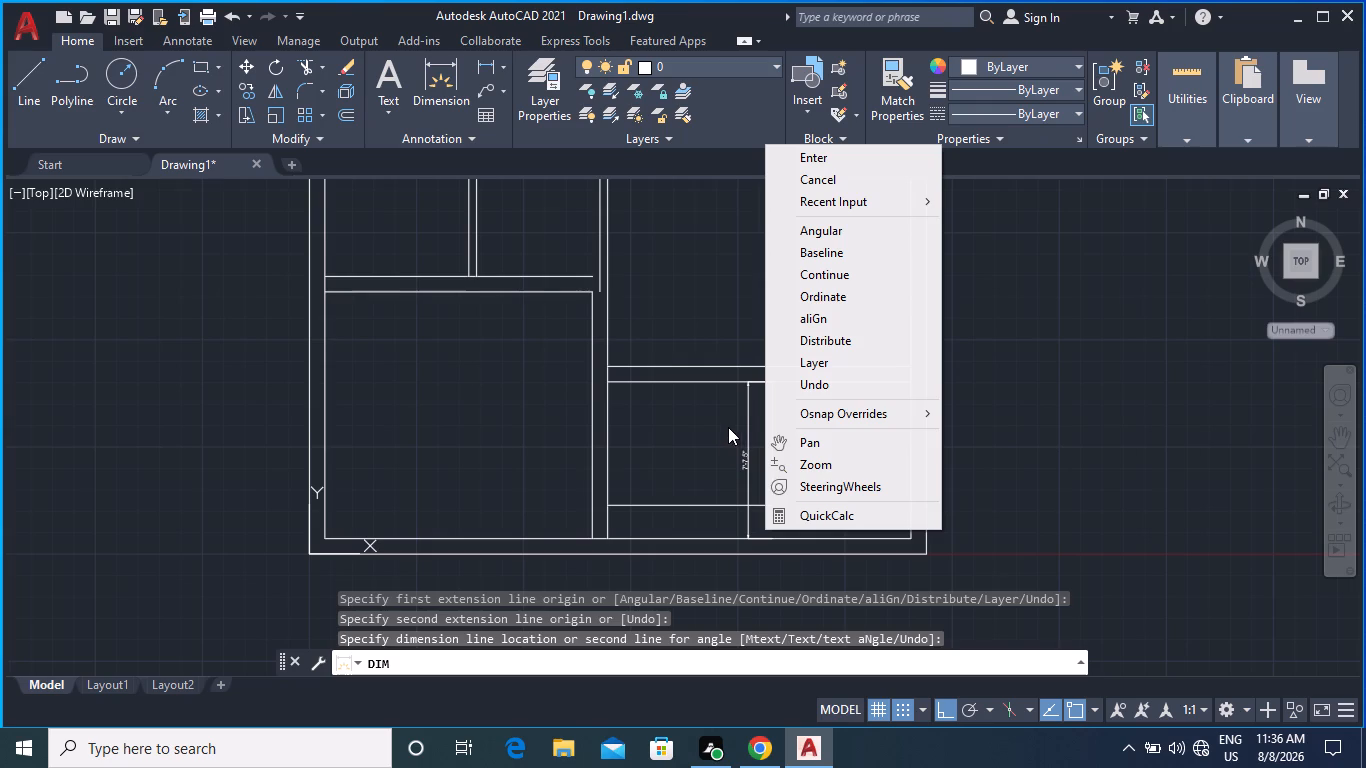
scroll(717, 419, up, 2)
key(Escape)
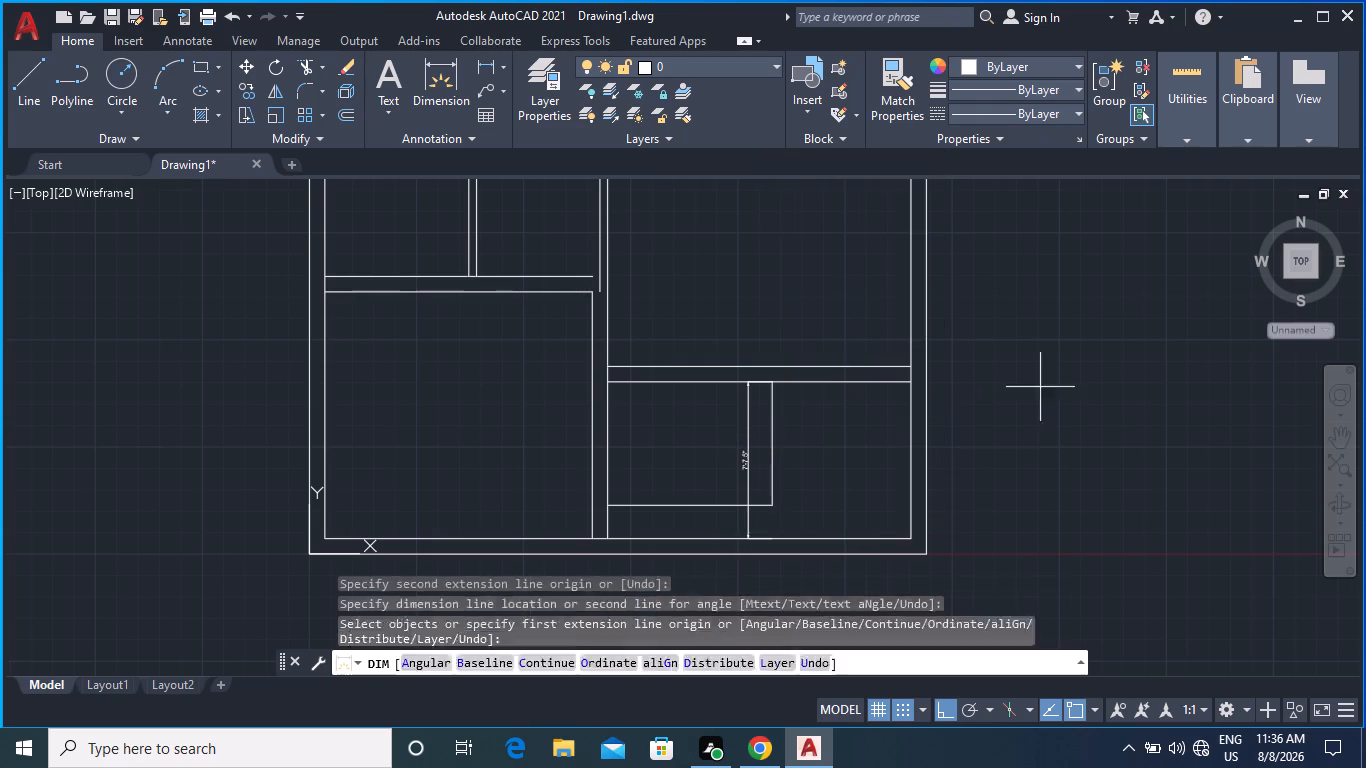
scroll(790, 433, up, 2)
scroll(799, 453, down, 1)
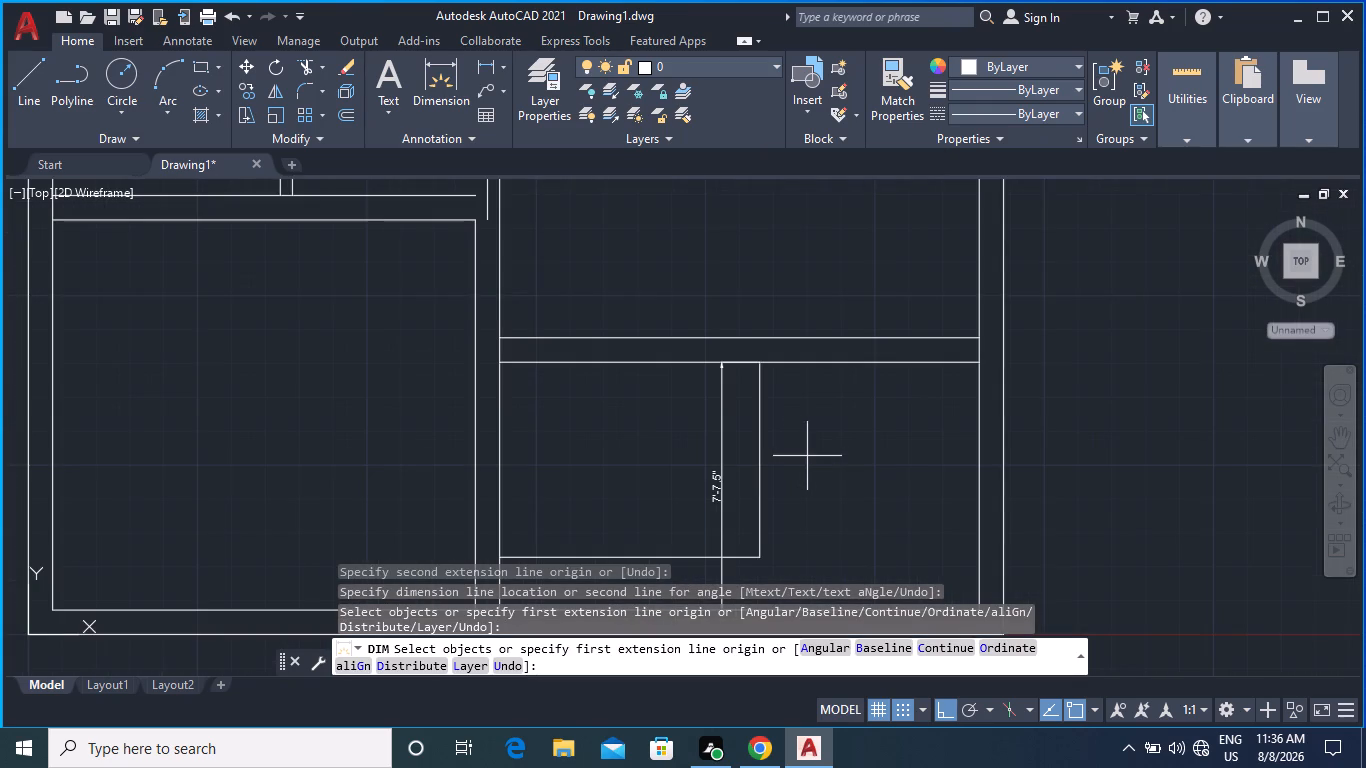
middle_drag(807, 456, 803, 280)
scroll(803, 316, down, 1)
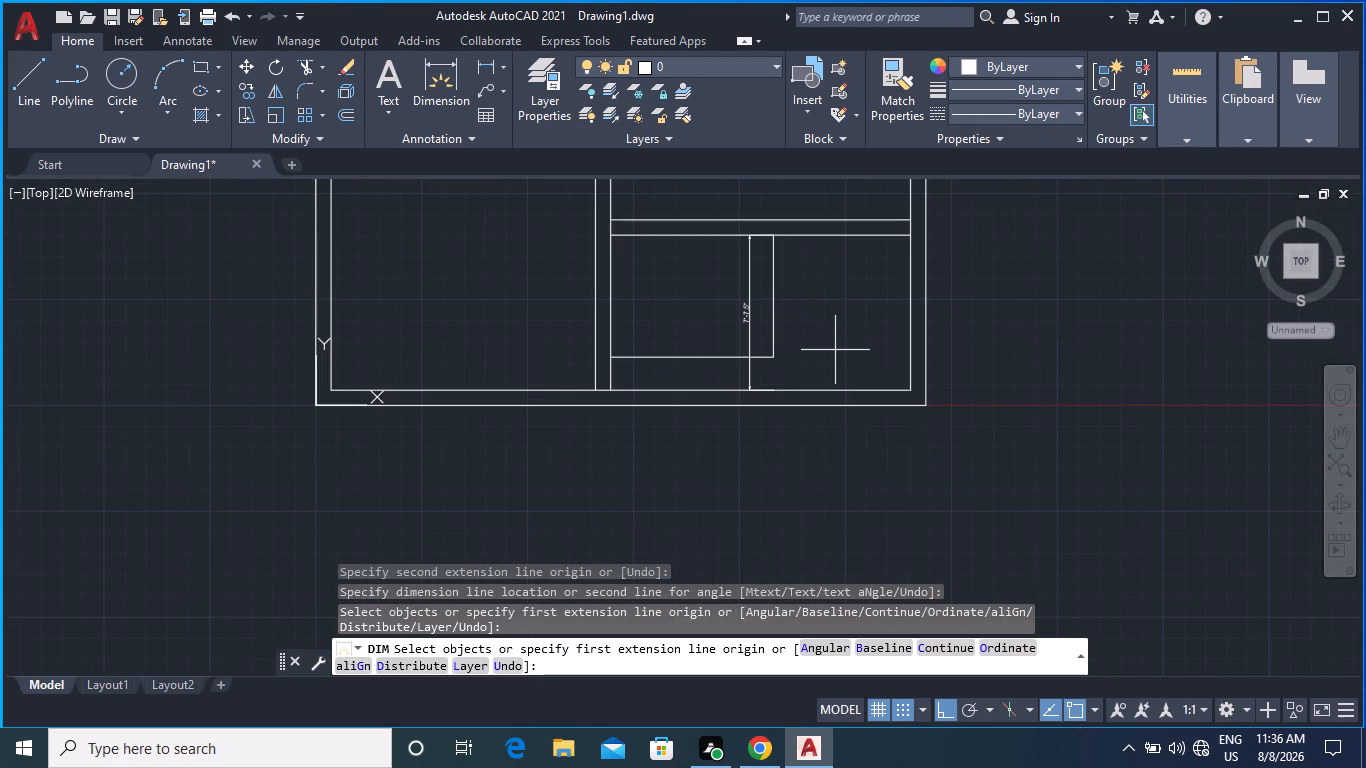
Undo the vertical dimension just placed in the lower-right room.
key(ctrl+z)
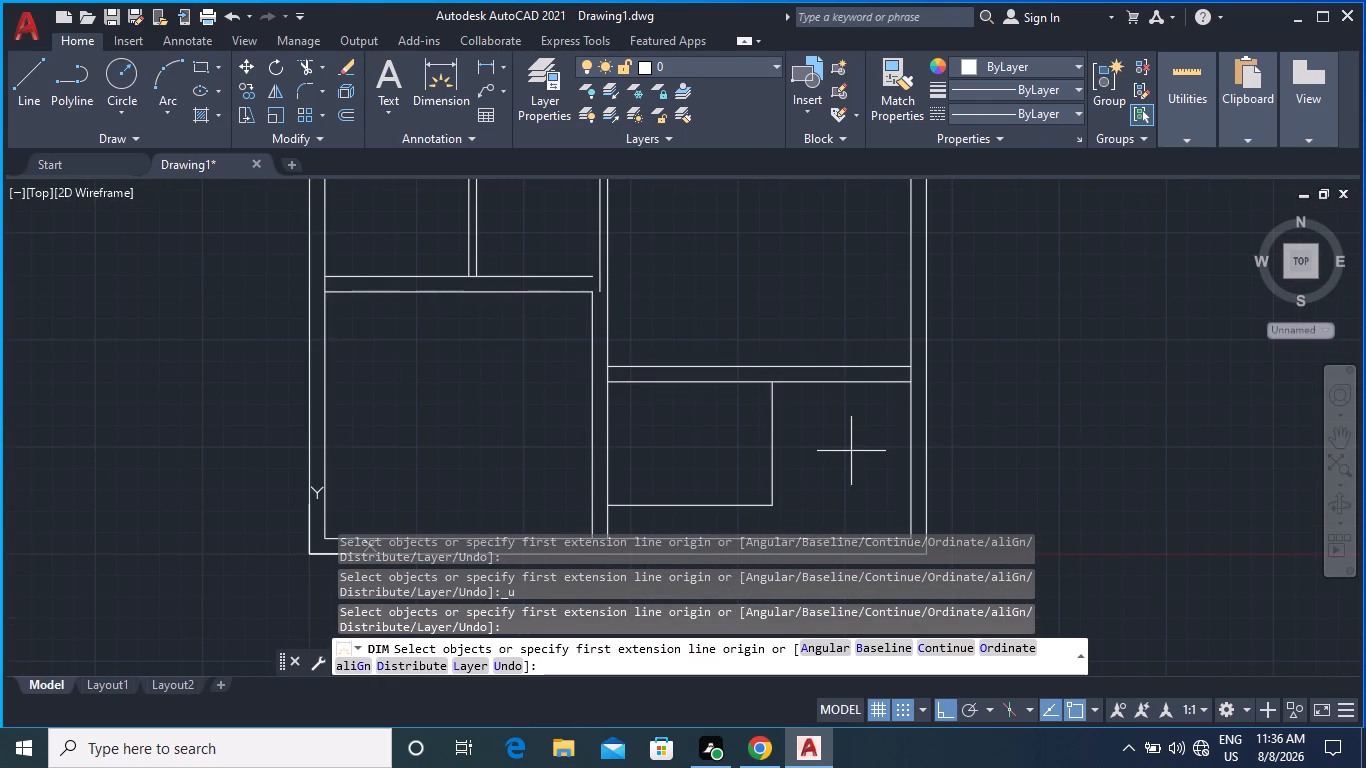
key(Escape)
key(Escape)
Offset the right and bottom lines of the 8' by 6' space outward by 9" to form its walls.
middle_drag(846, 432, 854, 344)
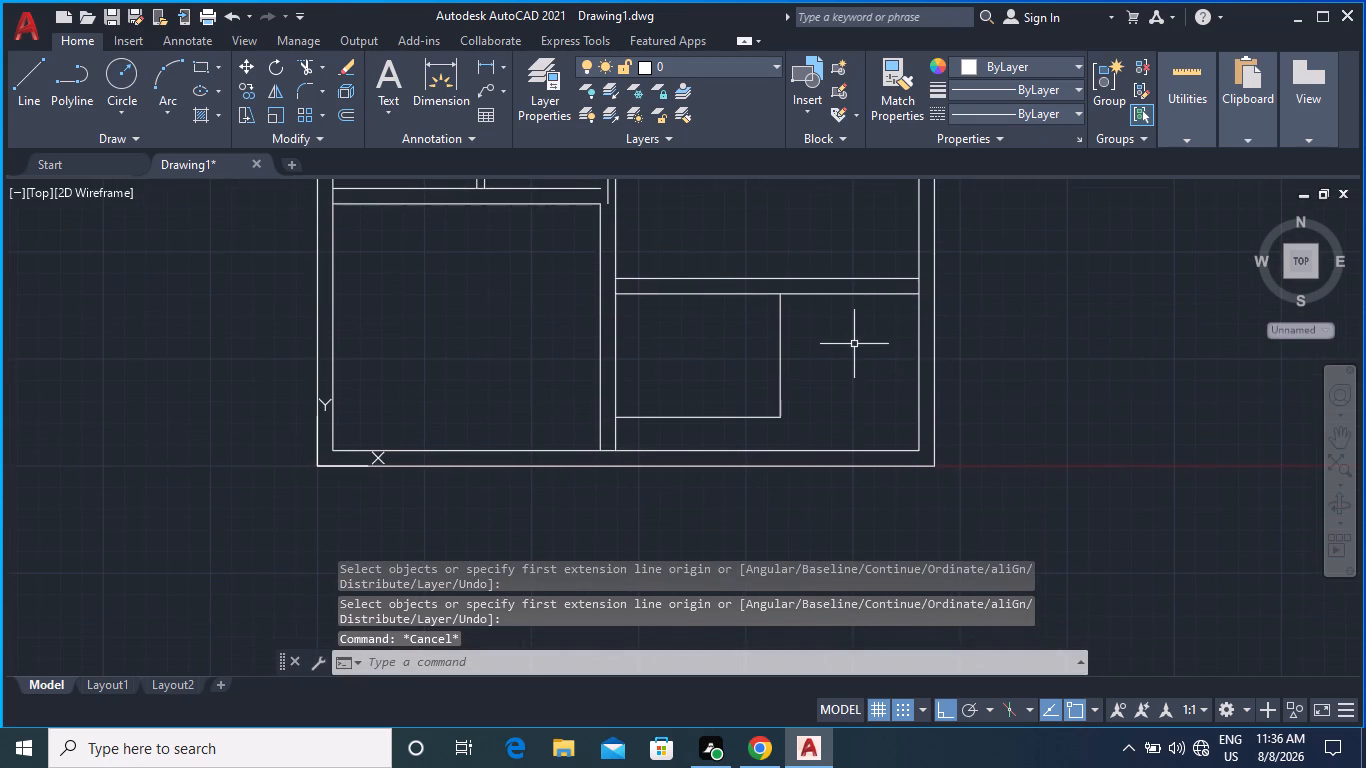
middle_drag(851, 366, 803, 450)
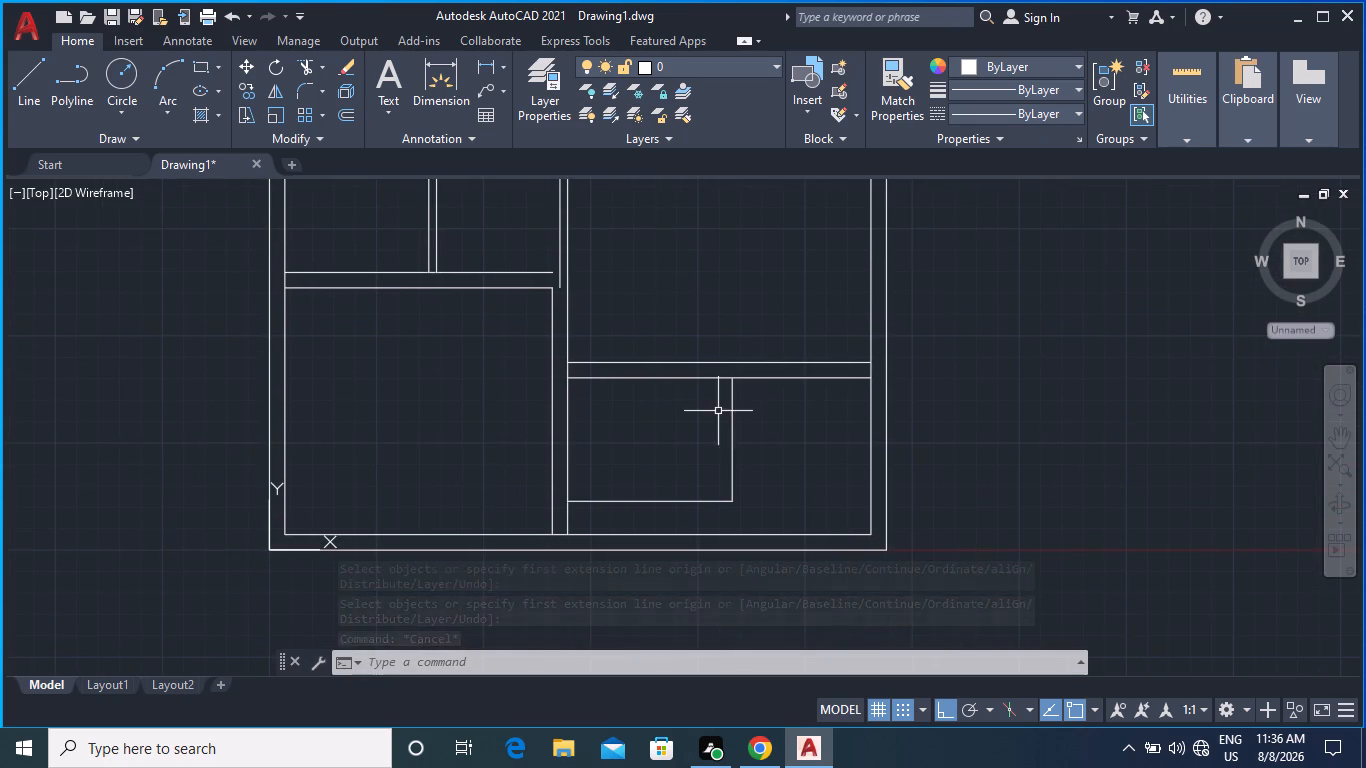
middle_drag(756, 450, 757, 374)
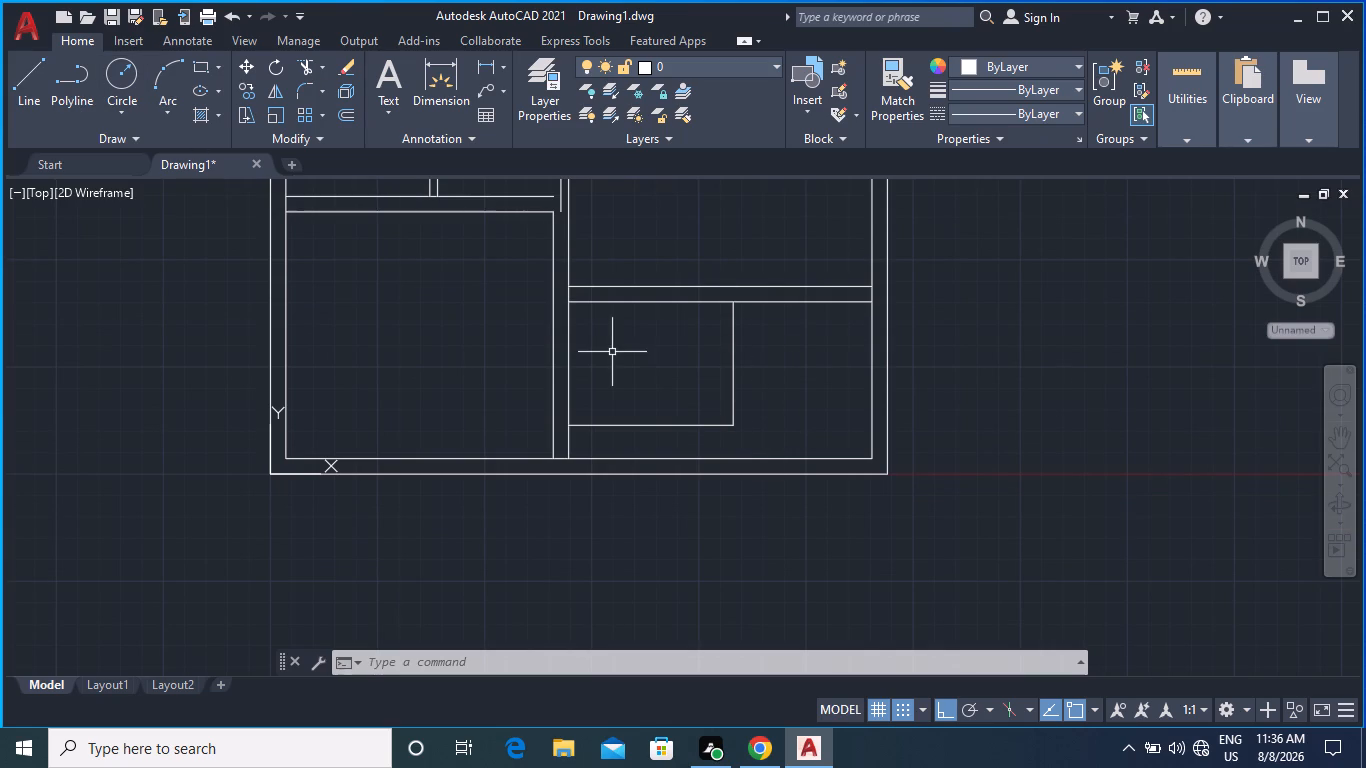
key(o)
key(Return)
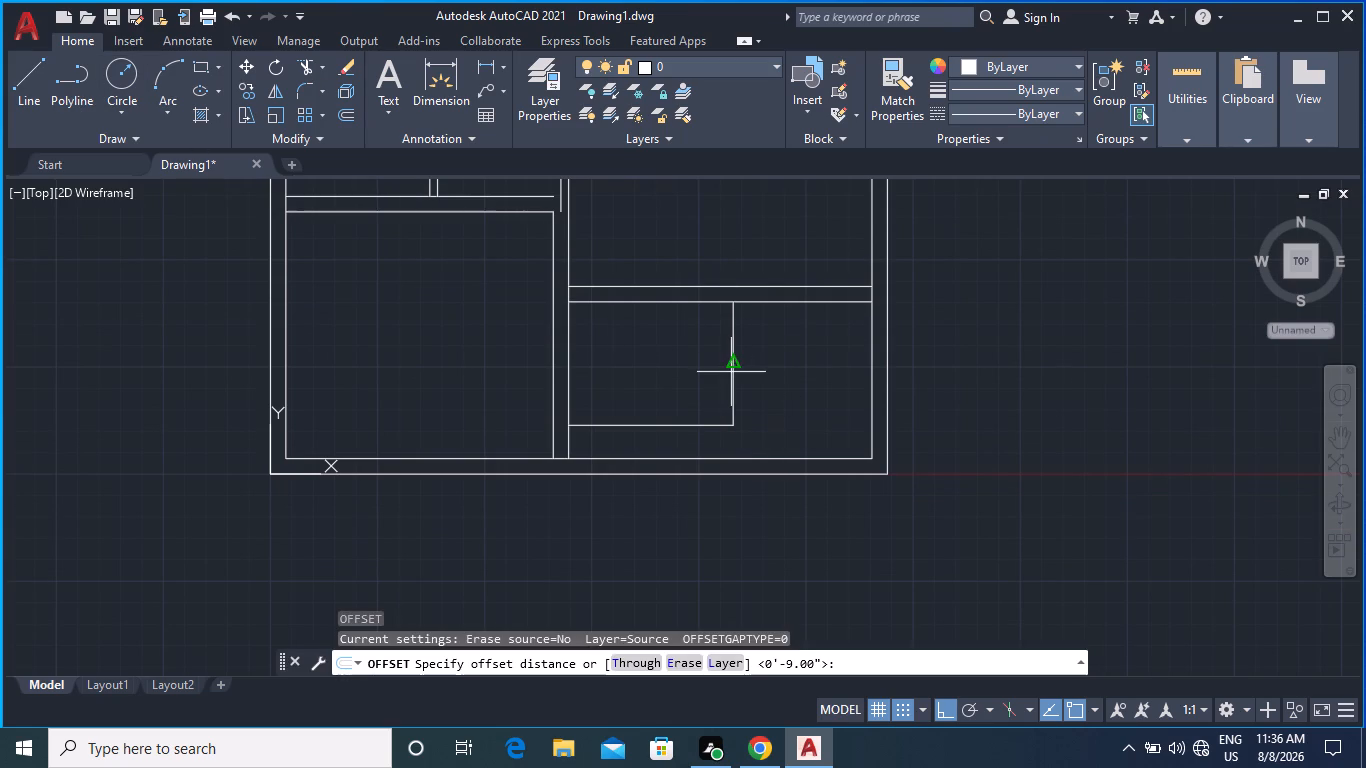
click(731, 363)
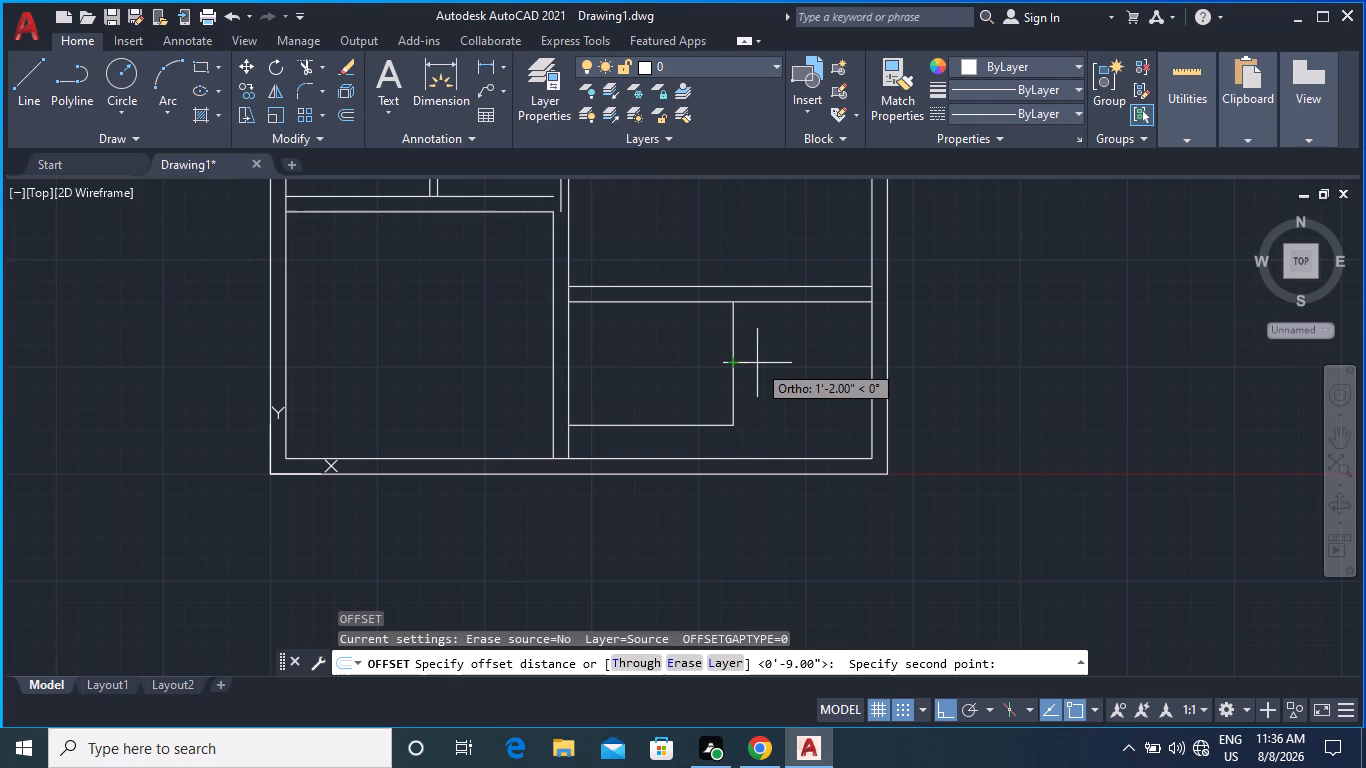
text(9")
key(Return)
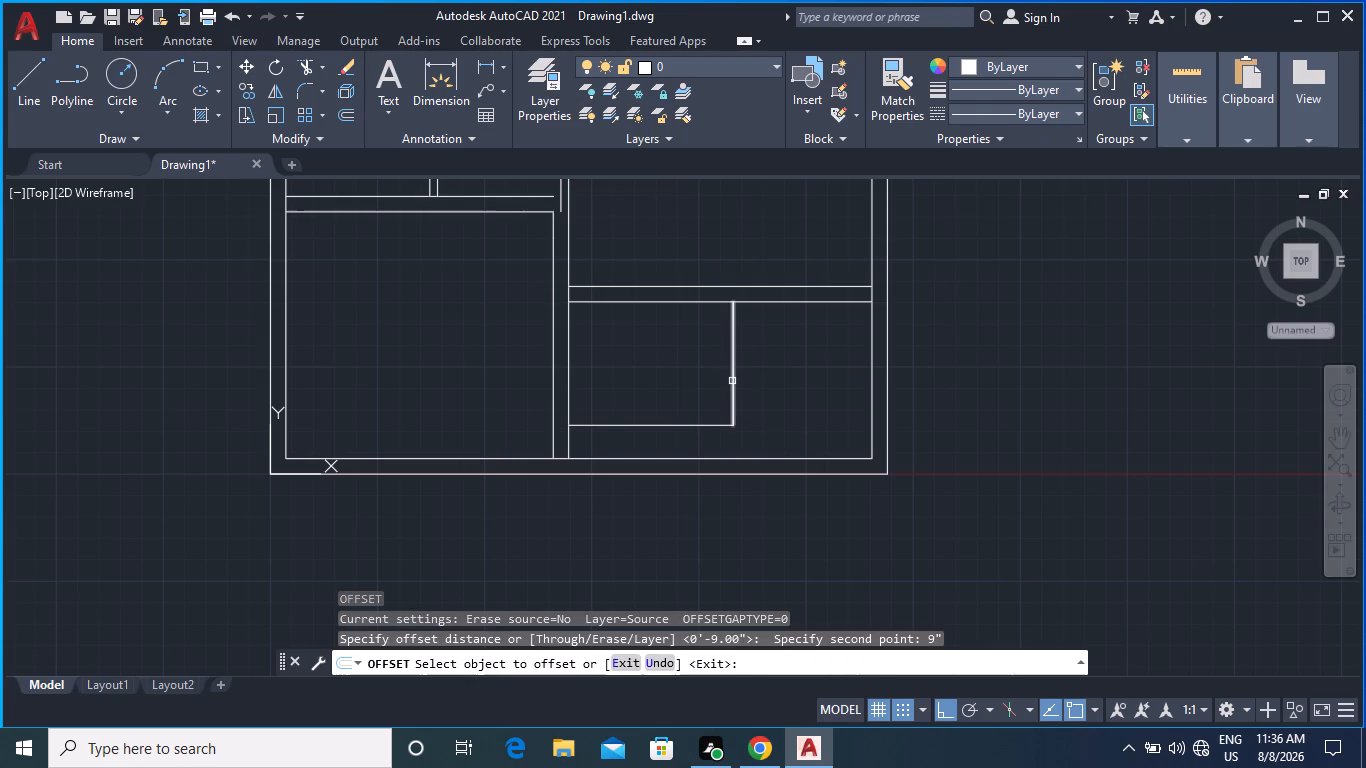
click(732, 381)
click(753, 380)
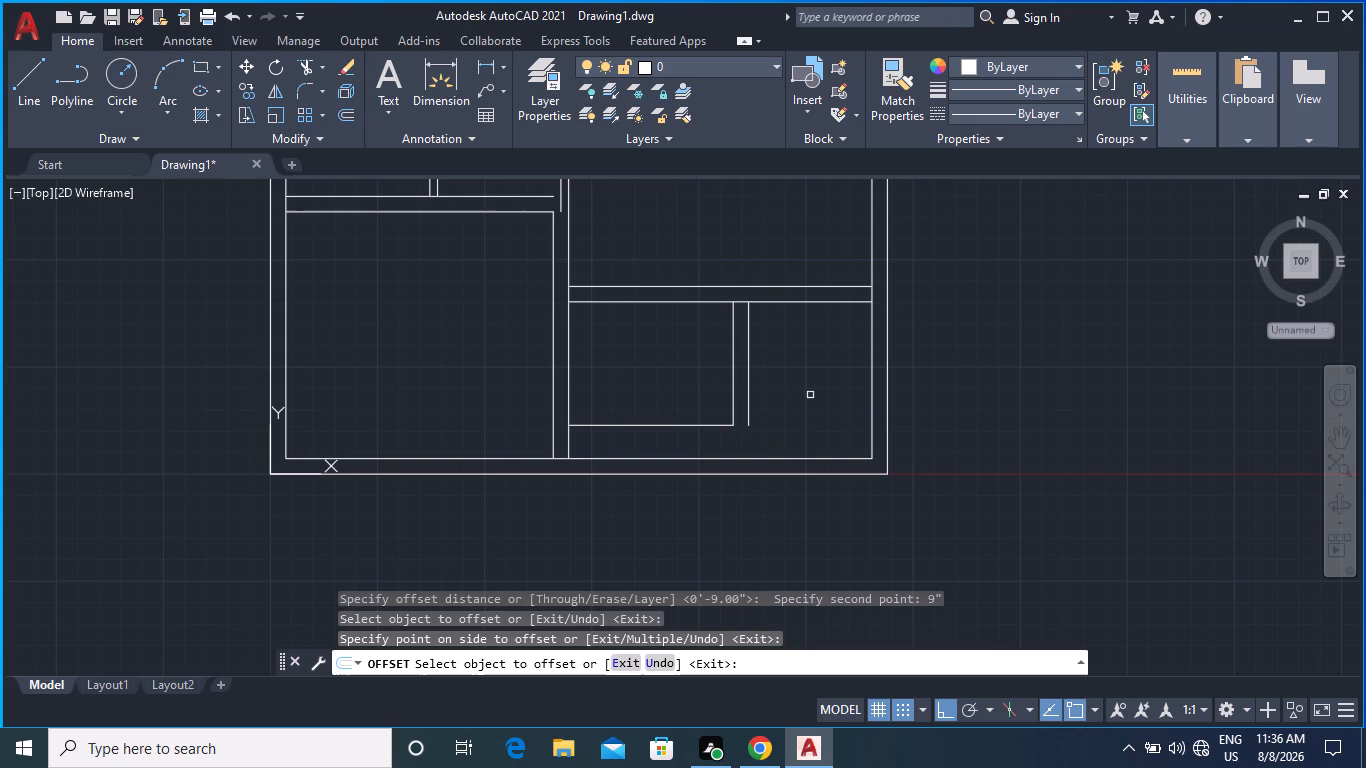
click(667, 425)
click(668, 449)
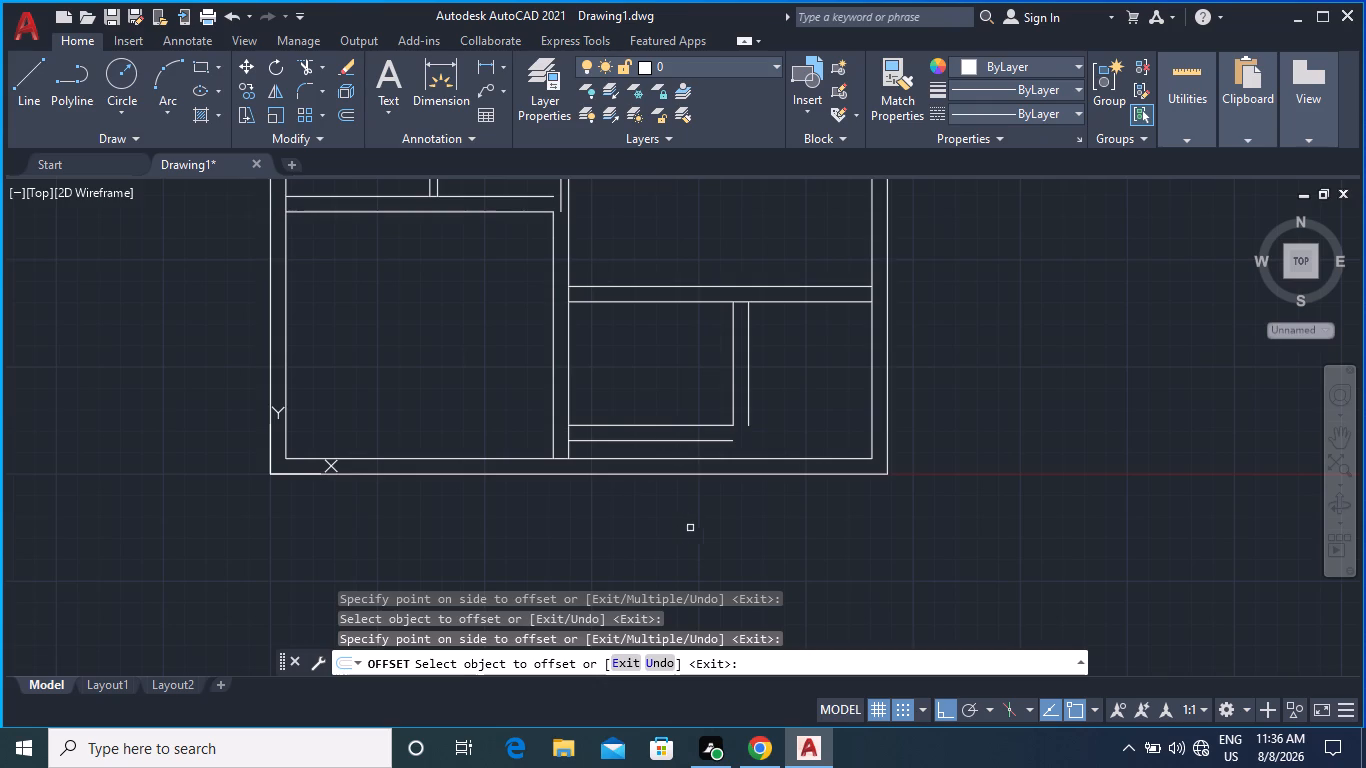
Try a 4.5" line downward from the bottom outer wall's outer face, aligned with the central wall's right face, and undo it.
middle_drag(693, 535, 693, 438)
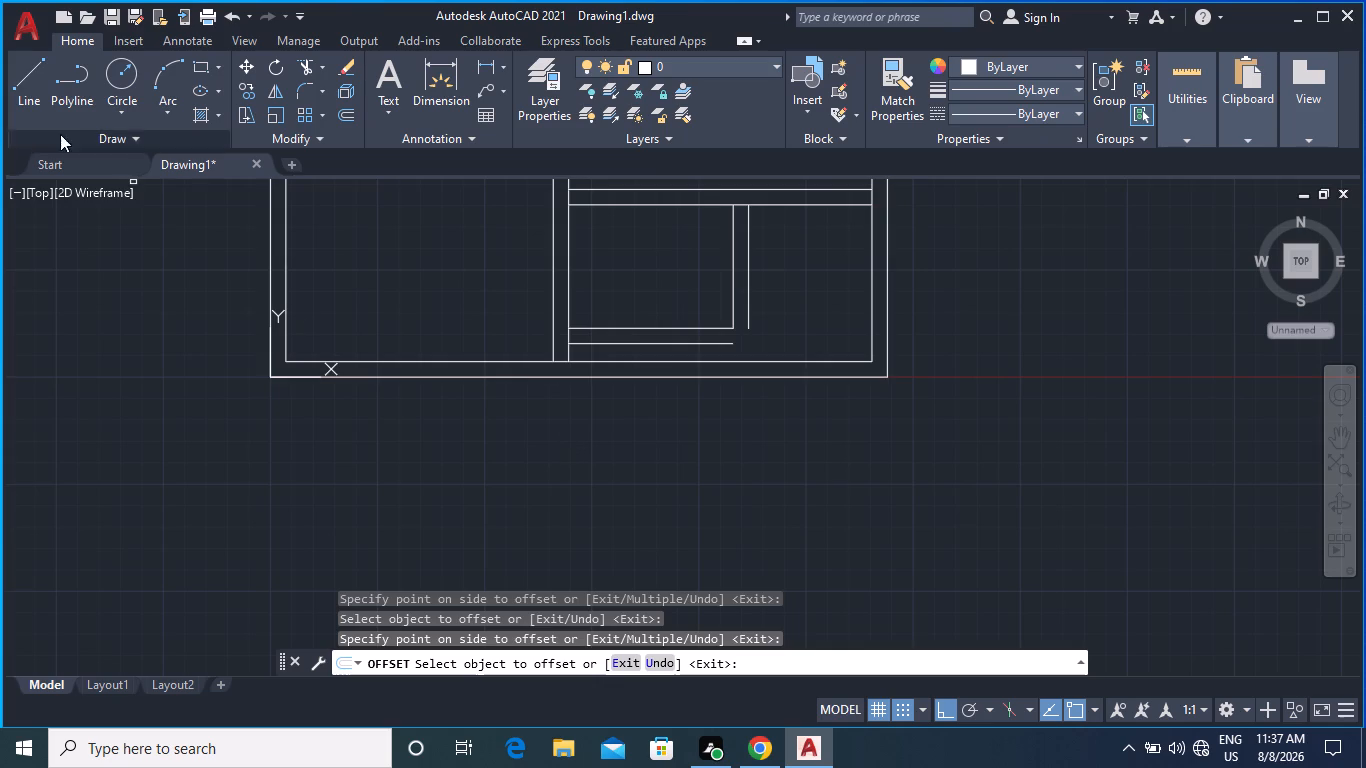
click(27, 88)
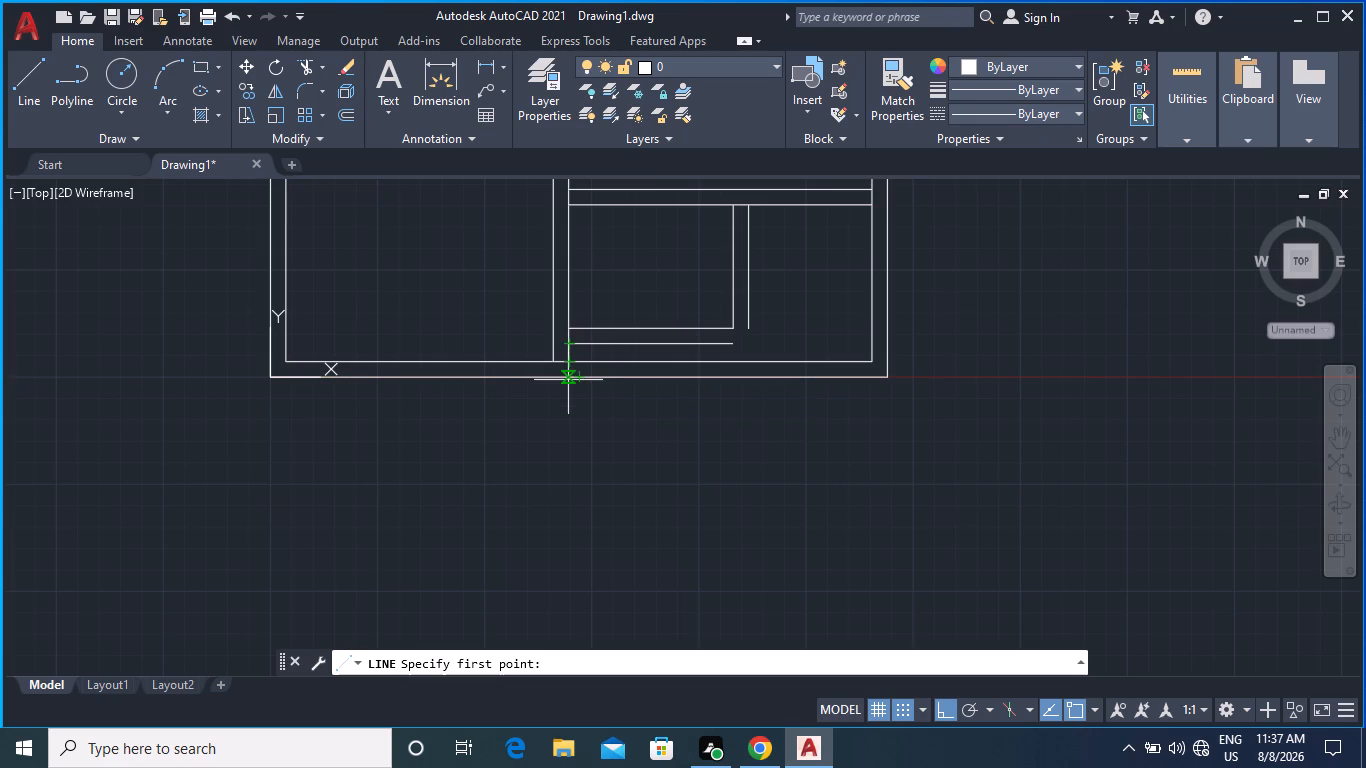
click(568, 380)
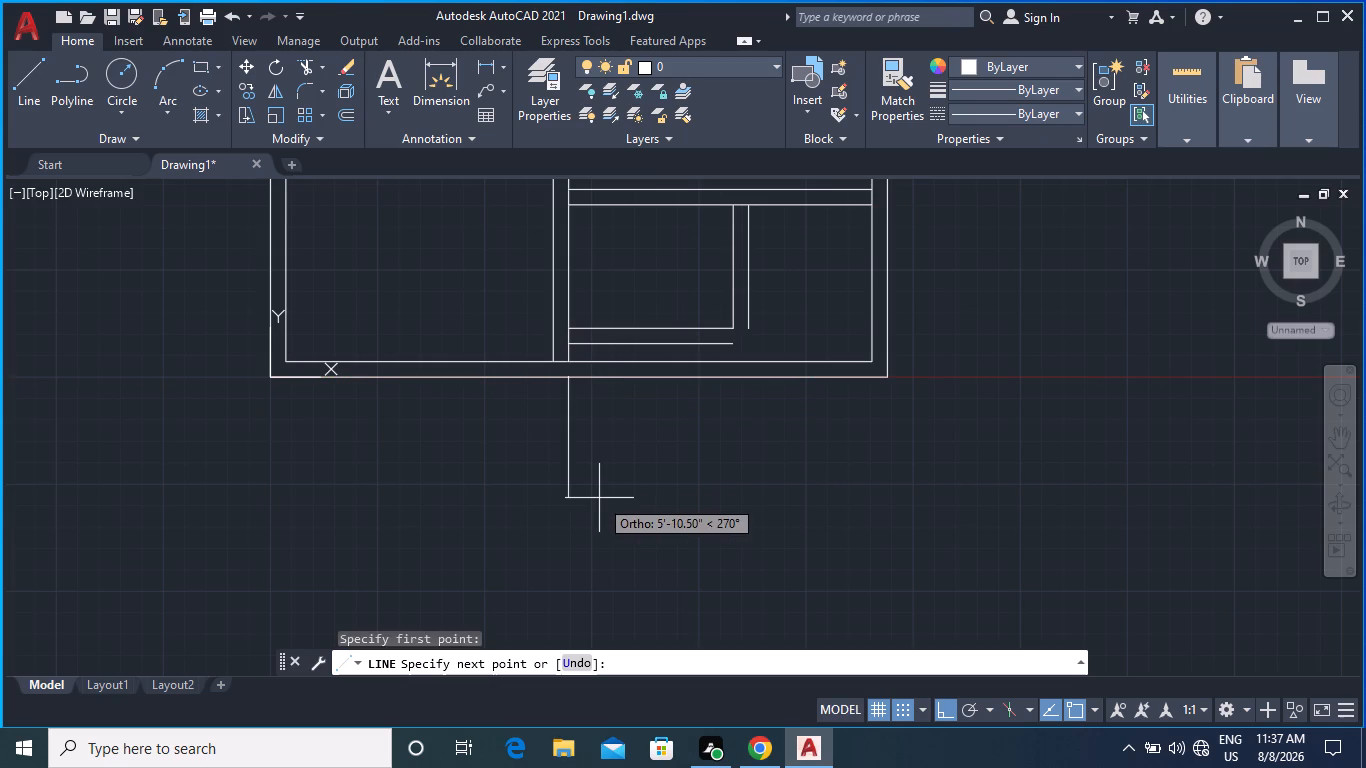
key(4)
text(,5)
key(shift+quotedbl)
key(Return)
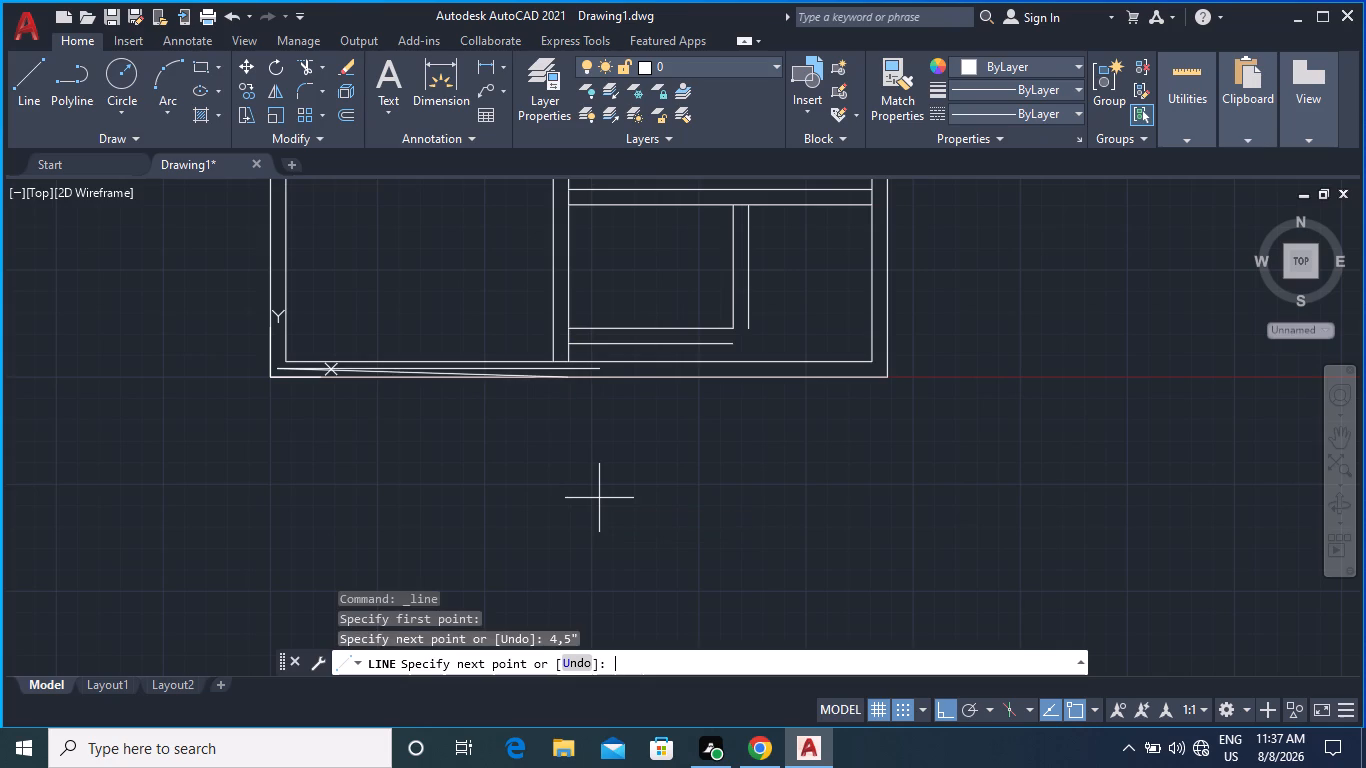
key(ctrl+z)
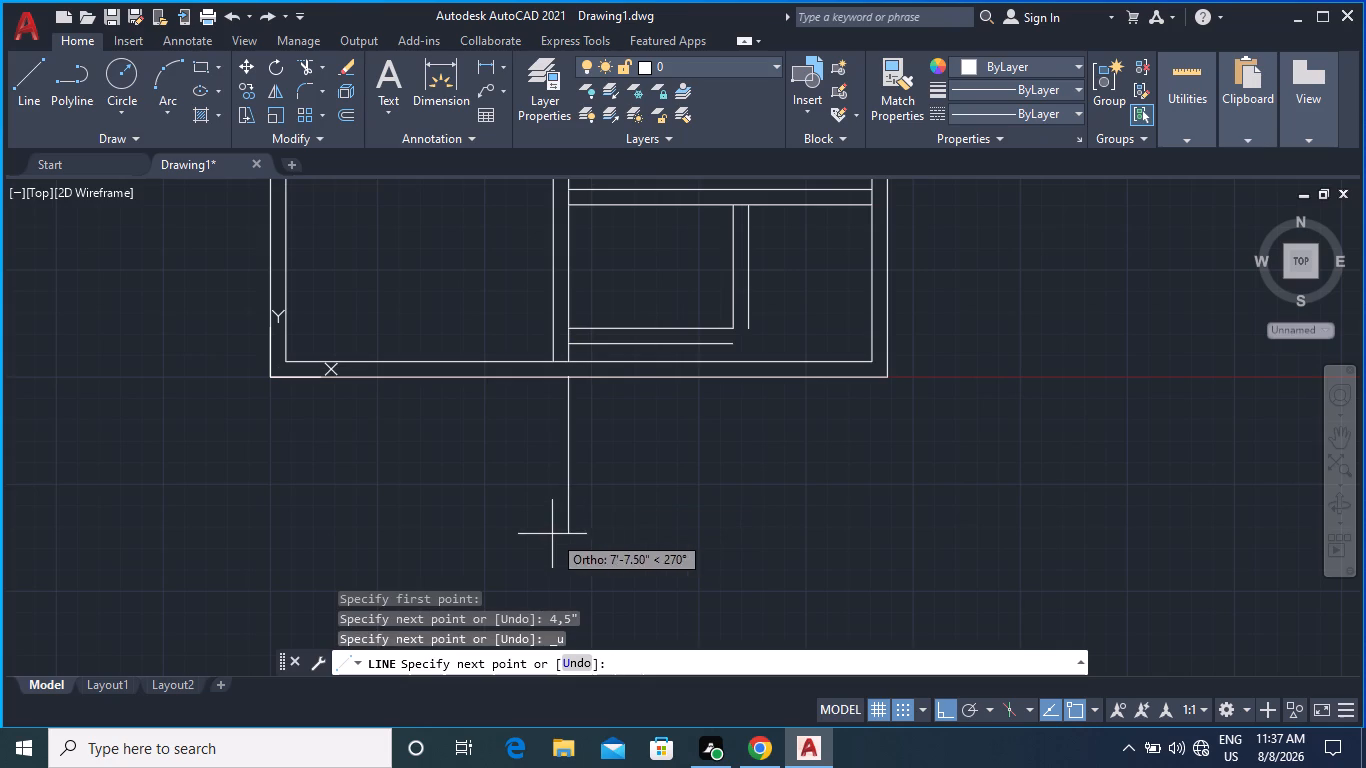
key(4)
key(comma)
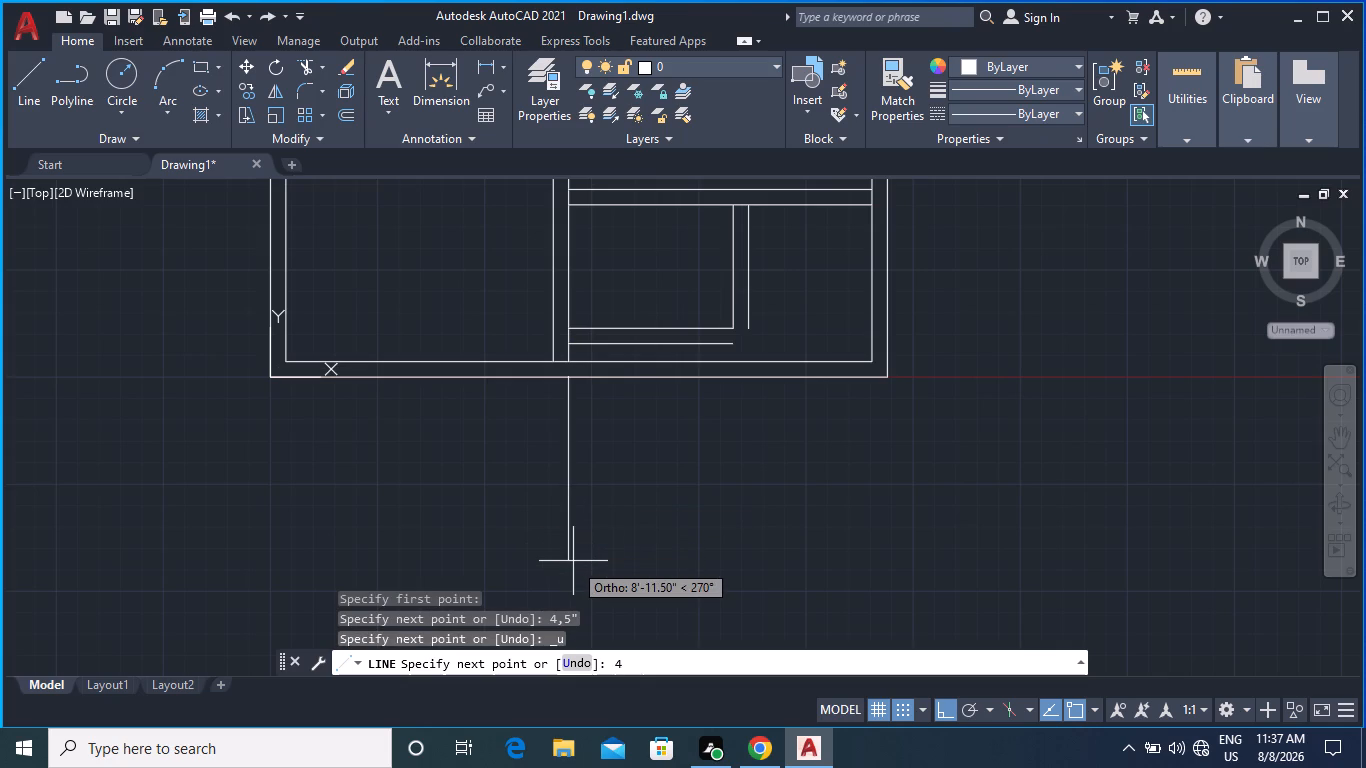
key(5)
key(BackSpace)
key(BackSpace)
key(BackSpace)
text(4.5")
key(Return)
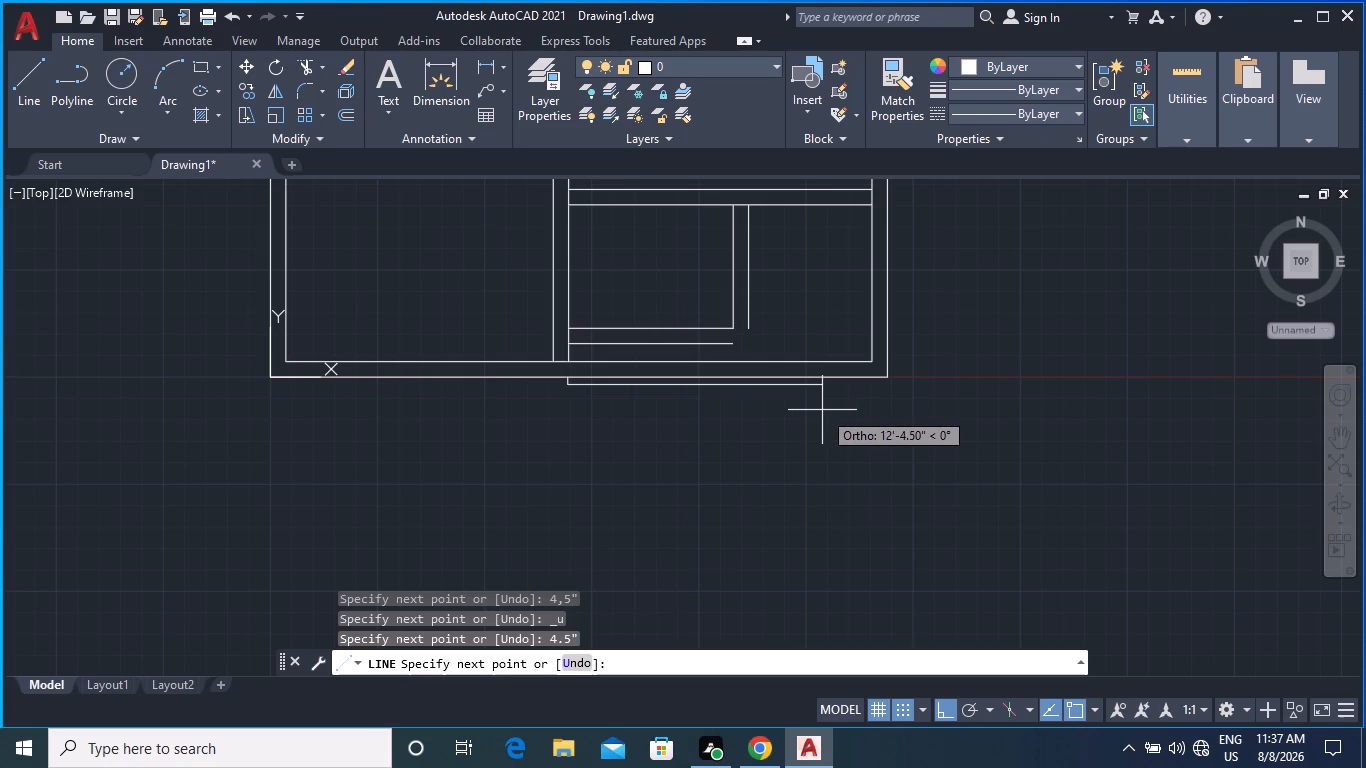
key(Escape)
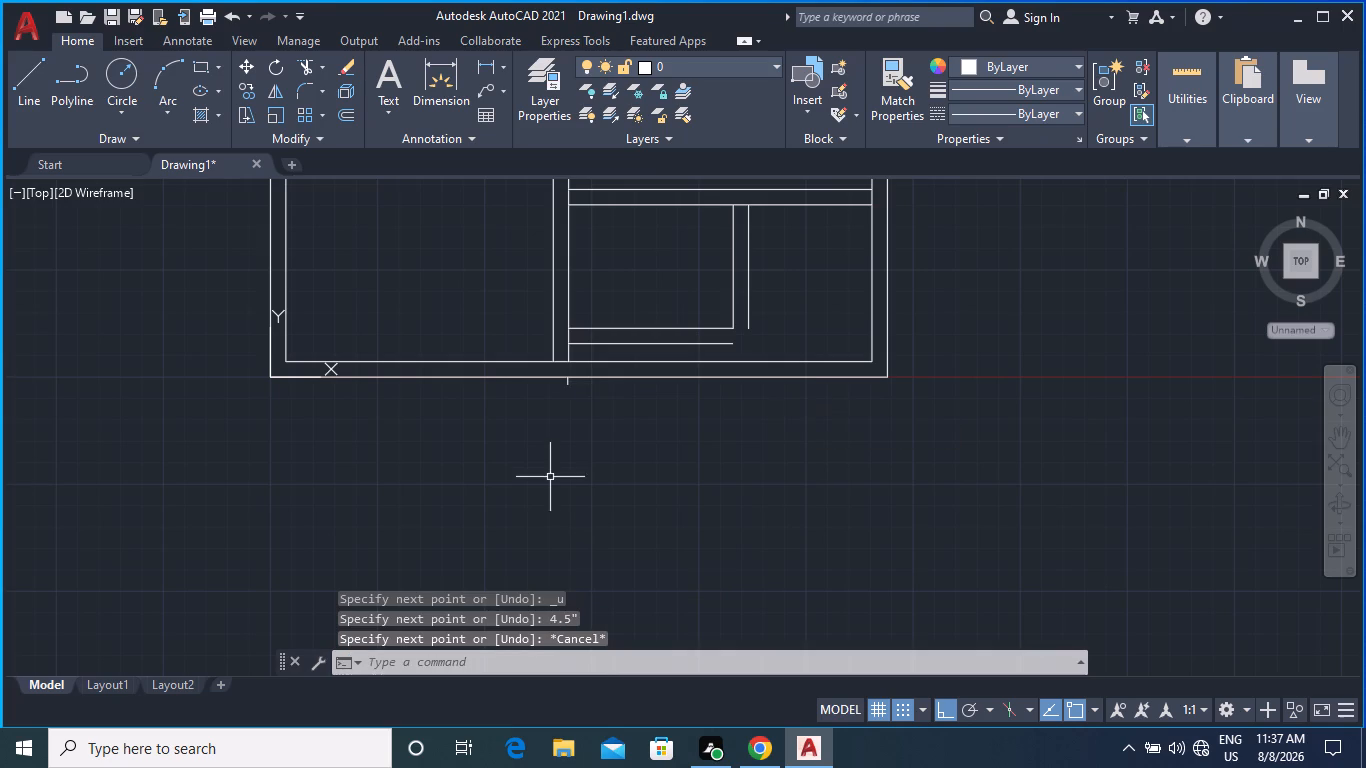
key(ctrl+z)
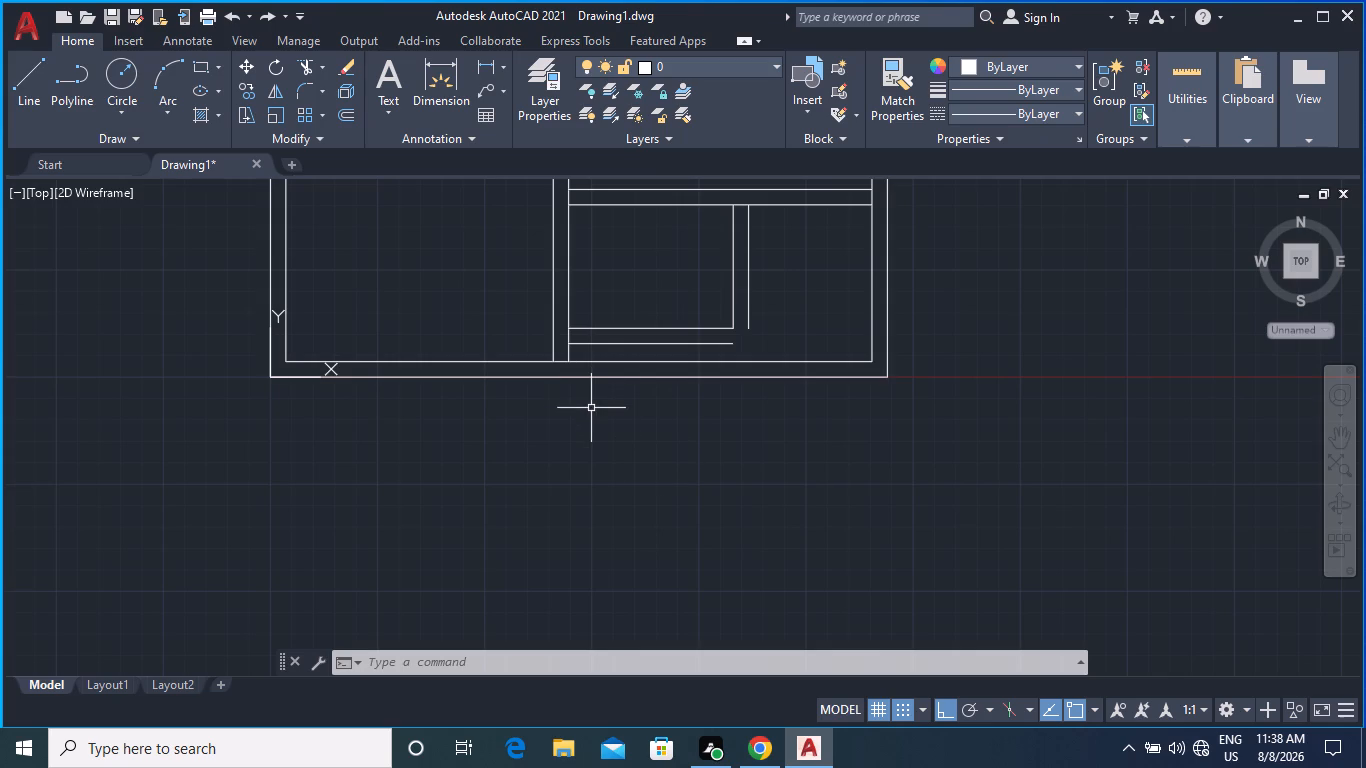
Draw lines from the central wall's right face at the bottom wall's inner face: 3' down, across to the right outer face, up to the corner.
click(34, 85)
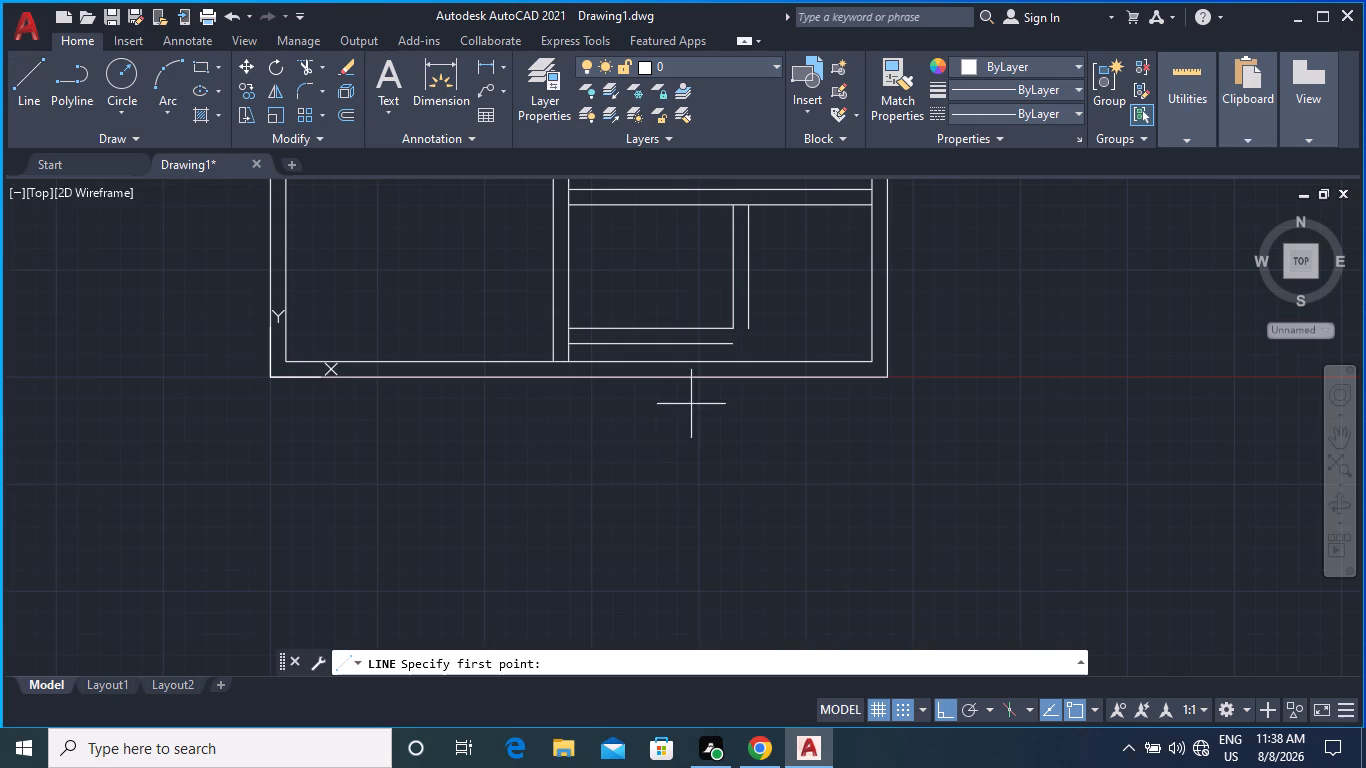
click(564, 360)
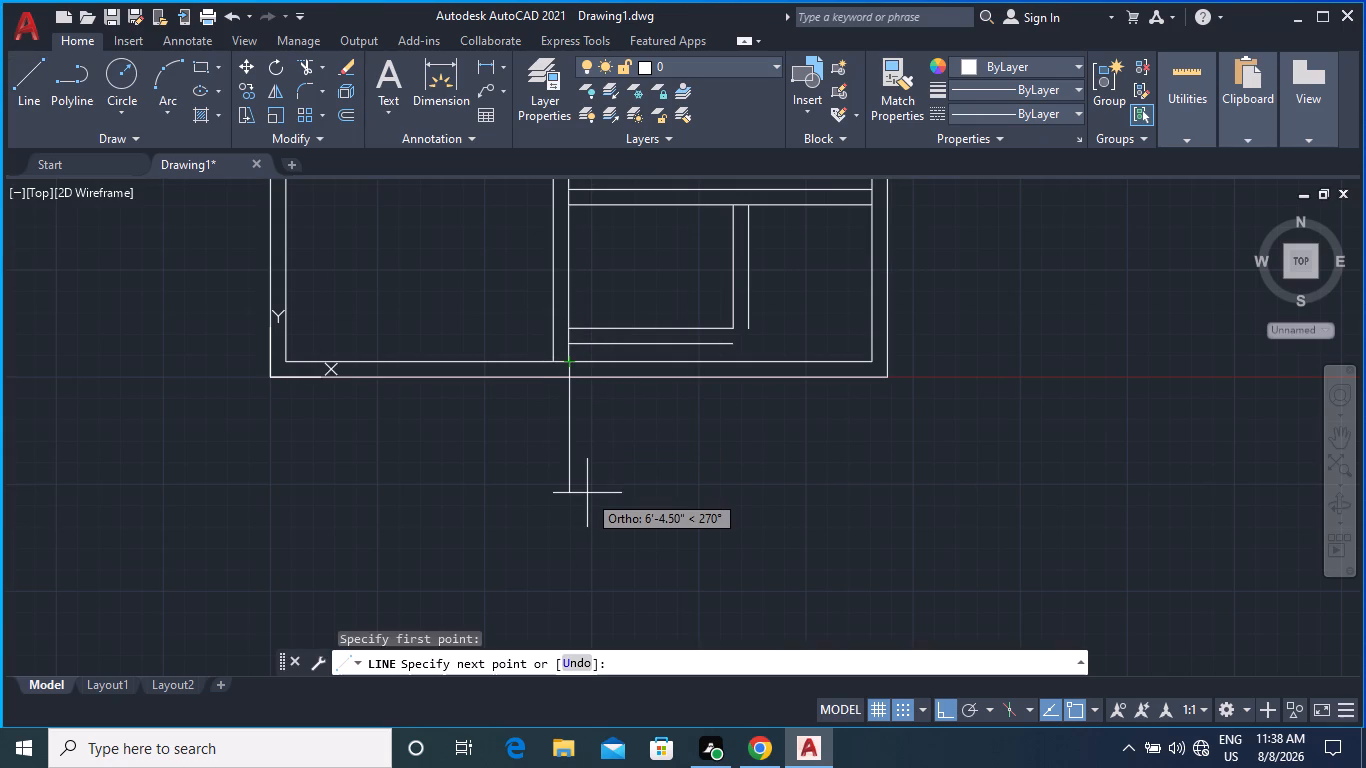
key(1)
key(apostrophe)
key(Return)
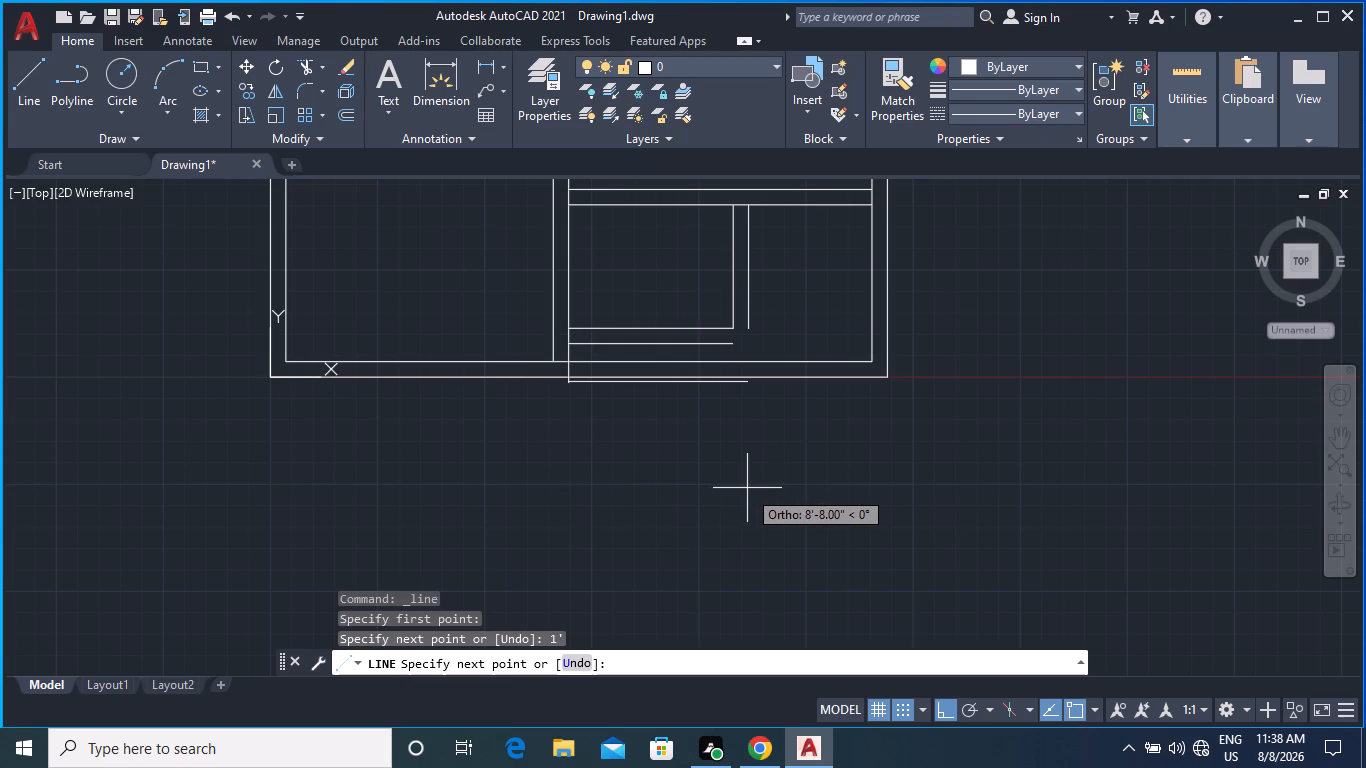
key(ctrl+z)
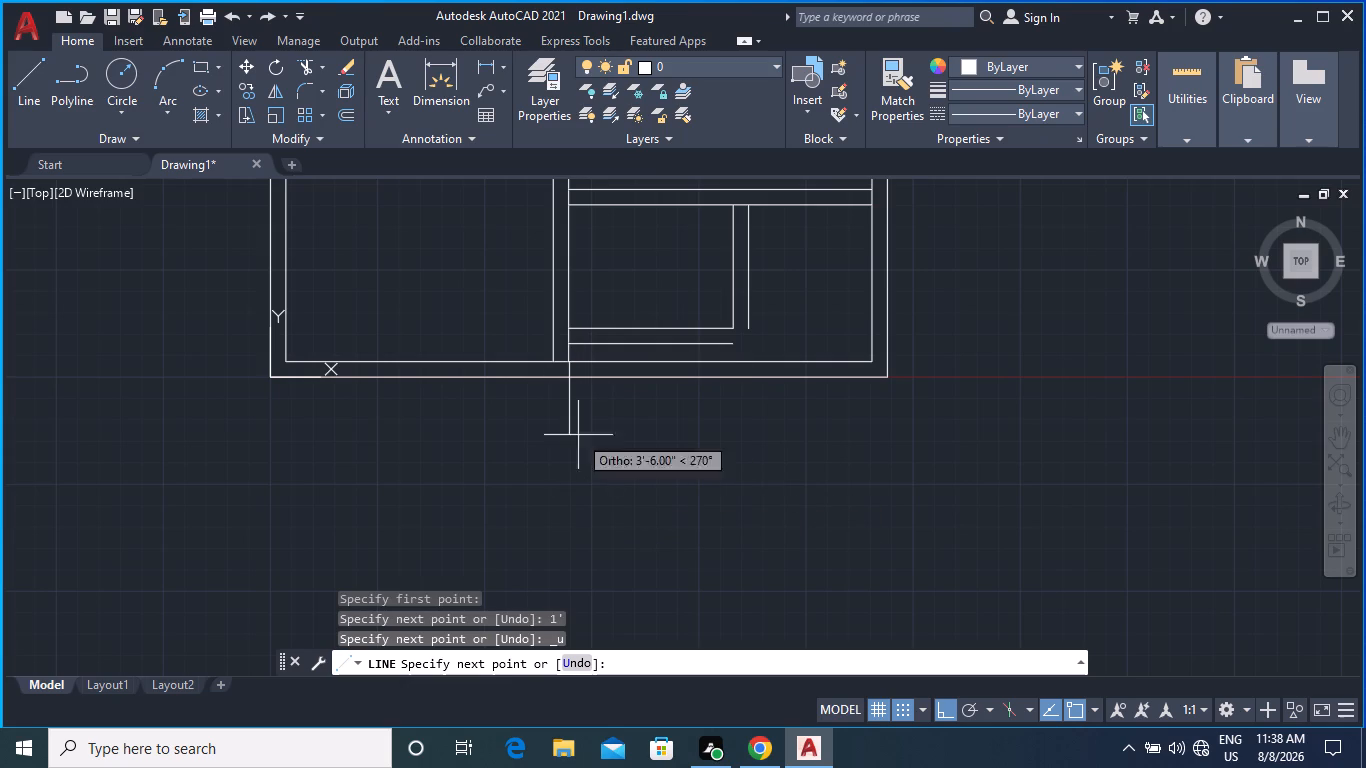
text(3')
key(Return)
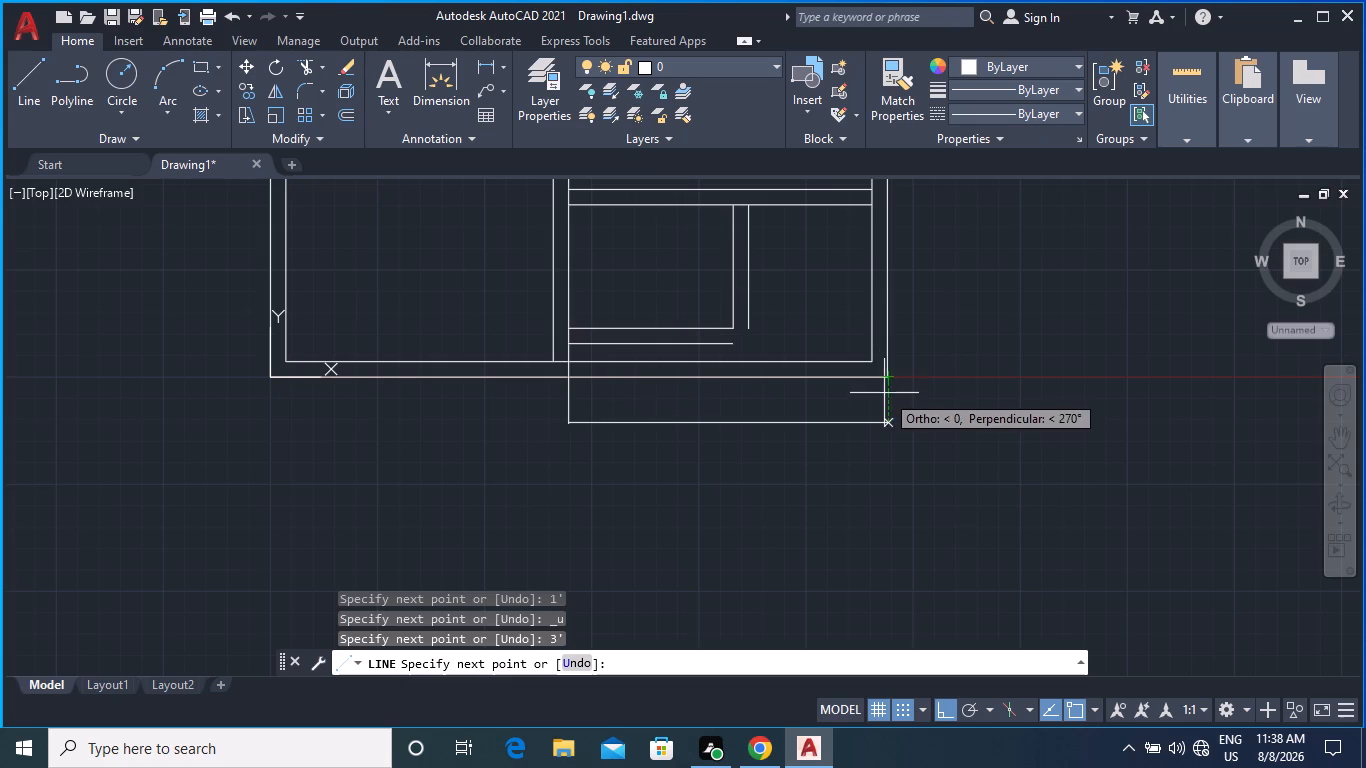
click(887, 425)
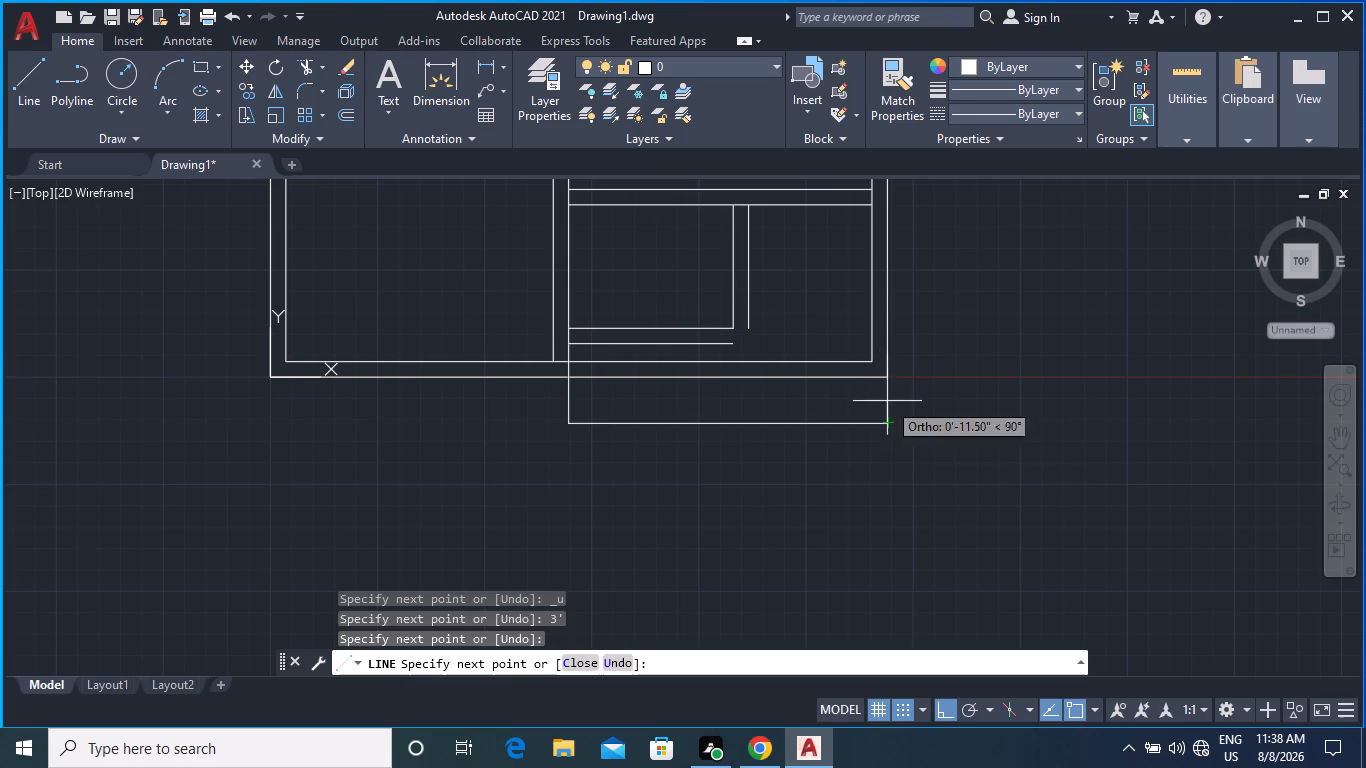
click(887, 372)
key(Escape)
key(Escape)
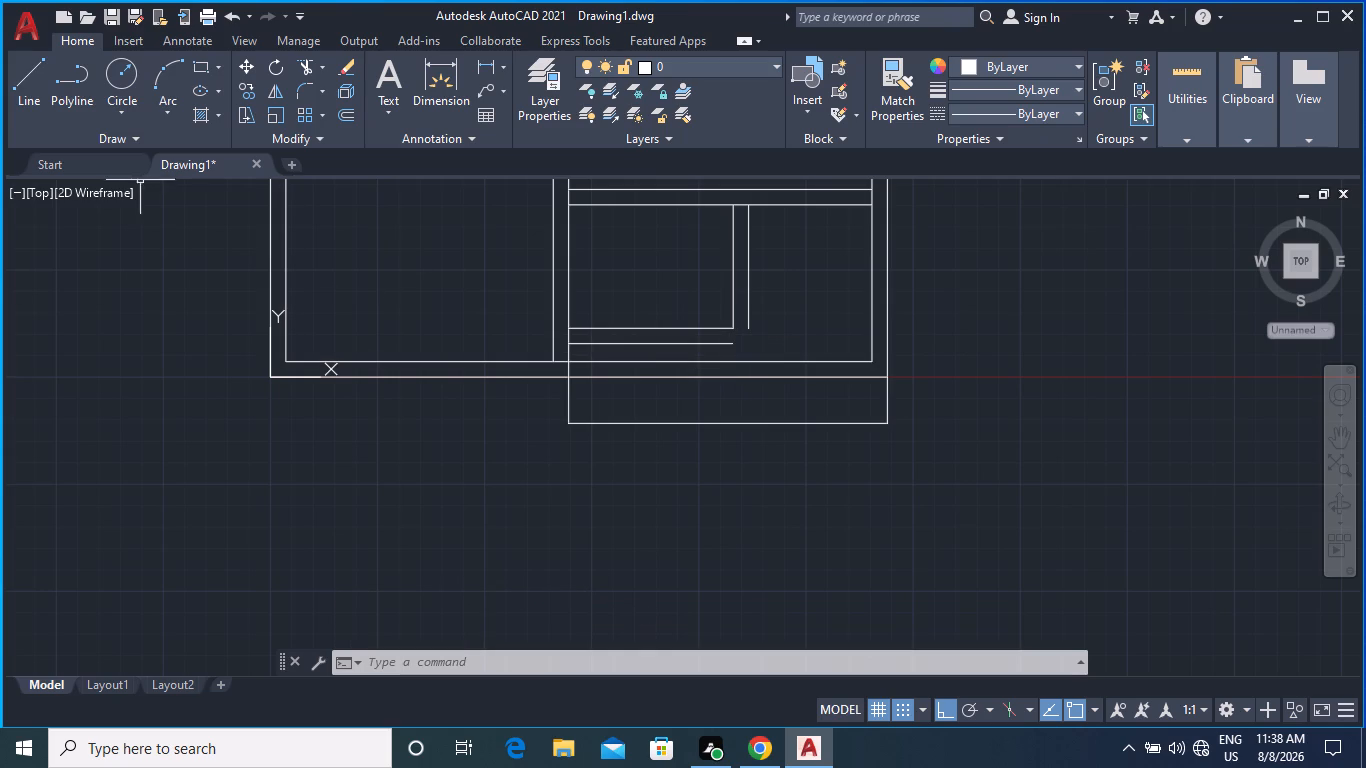
Fillet the outer right and bottom lines of the 8' by 6' space's 9" walls into a sharp corner with zero radius.
key(f)
key(Return)
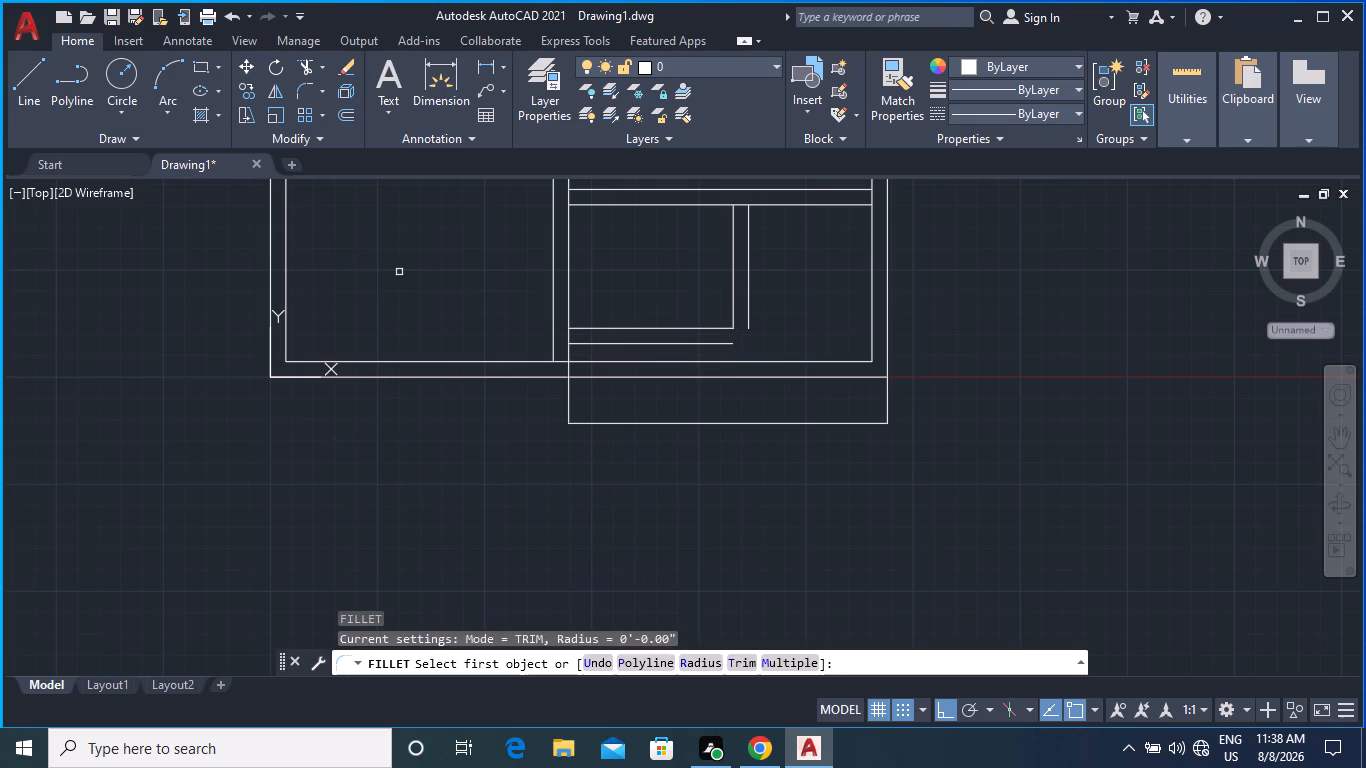
click(750, 325)
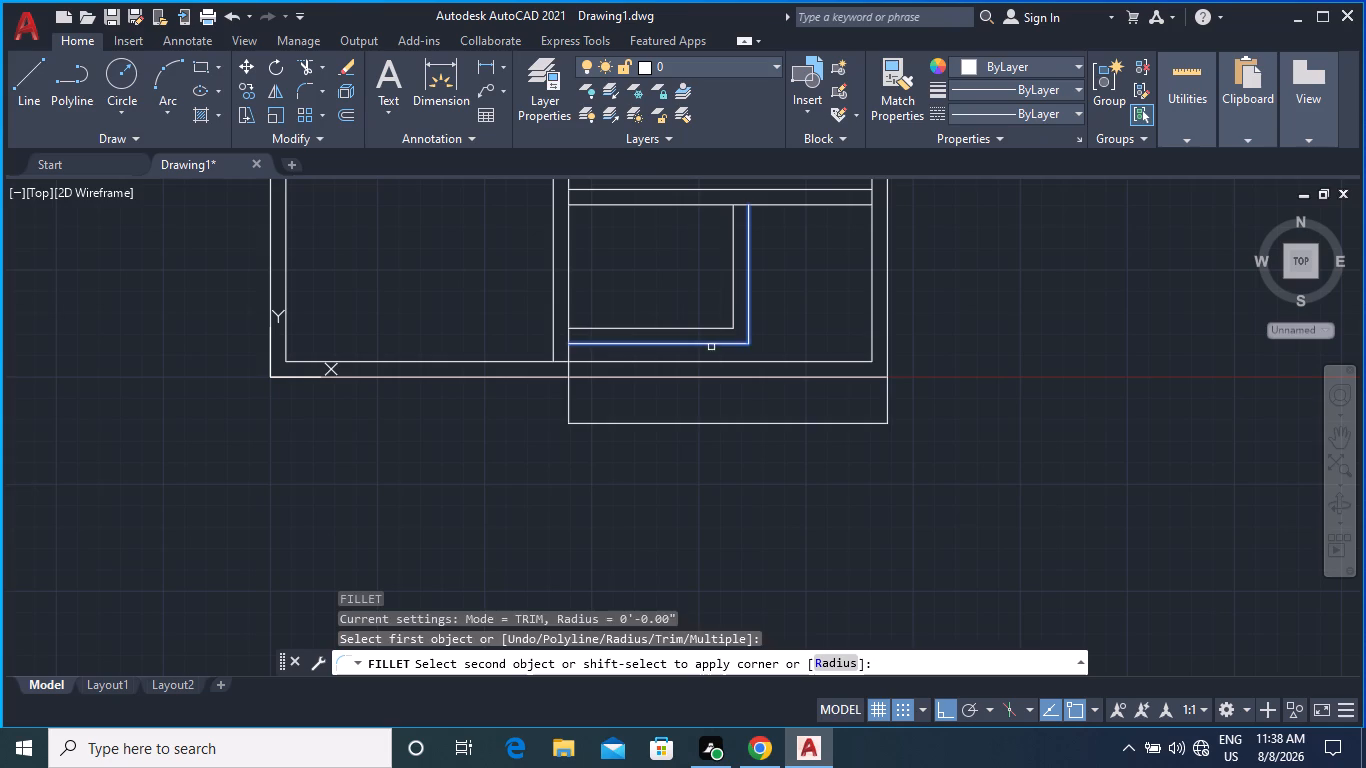
click(711, 347)
click(723, 343)
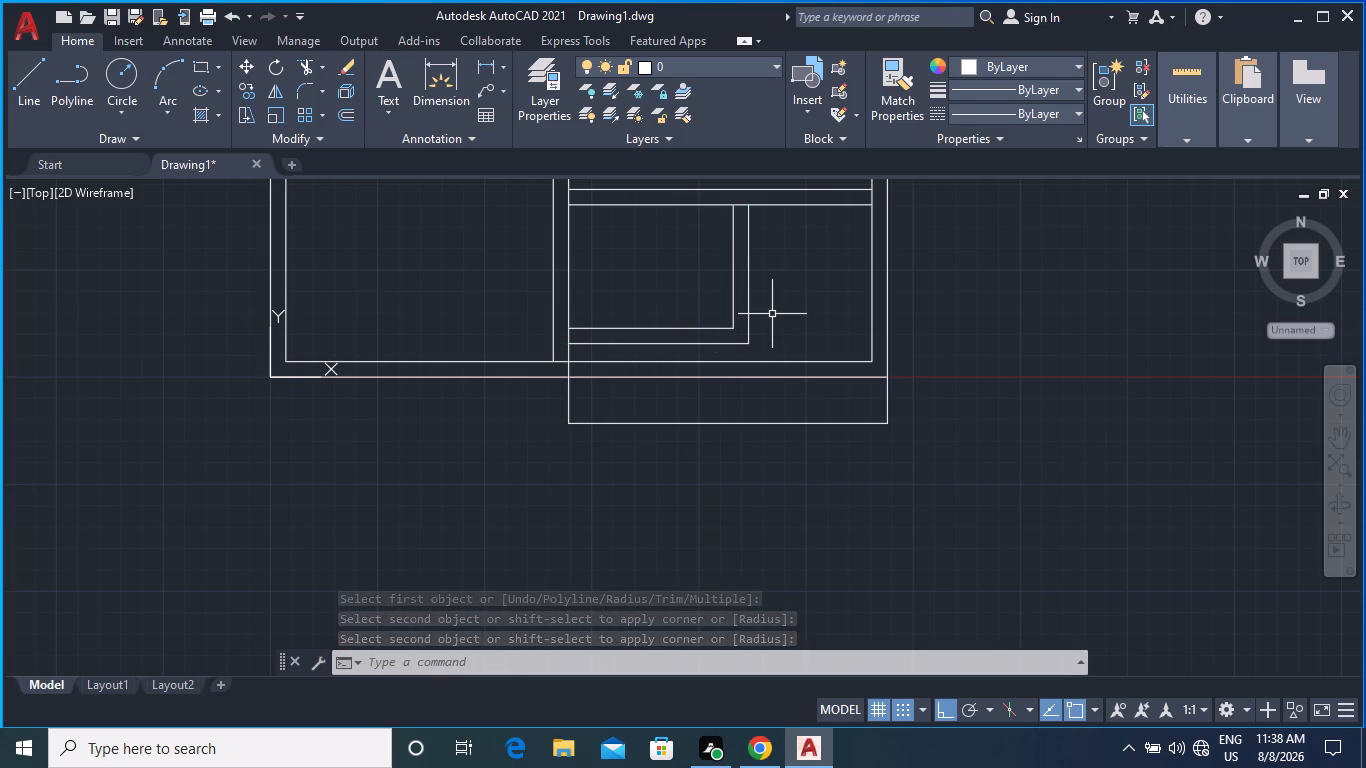
Extend the central wall's left face down to the lower-right room's upper wall line and join it to the lower-left room's right edge.
middle_drag(770, 303, 763, 479)
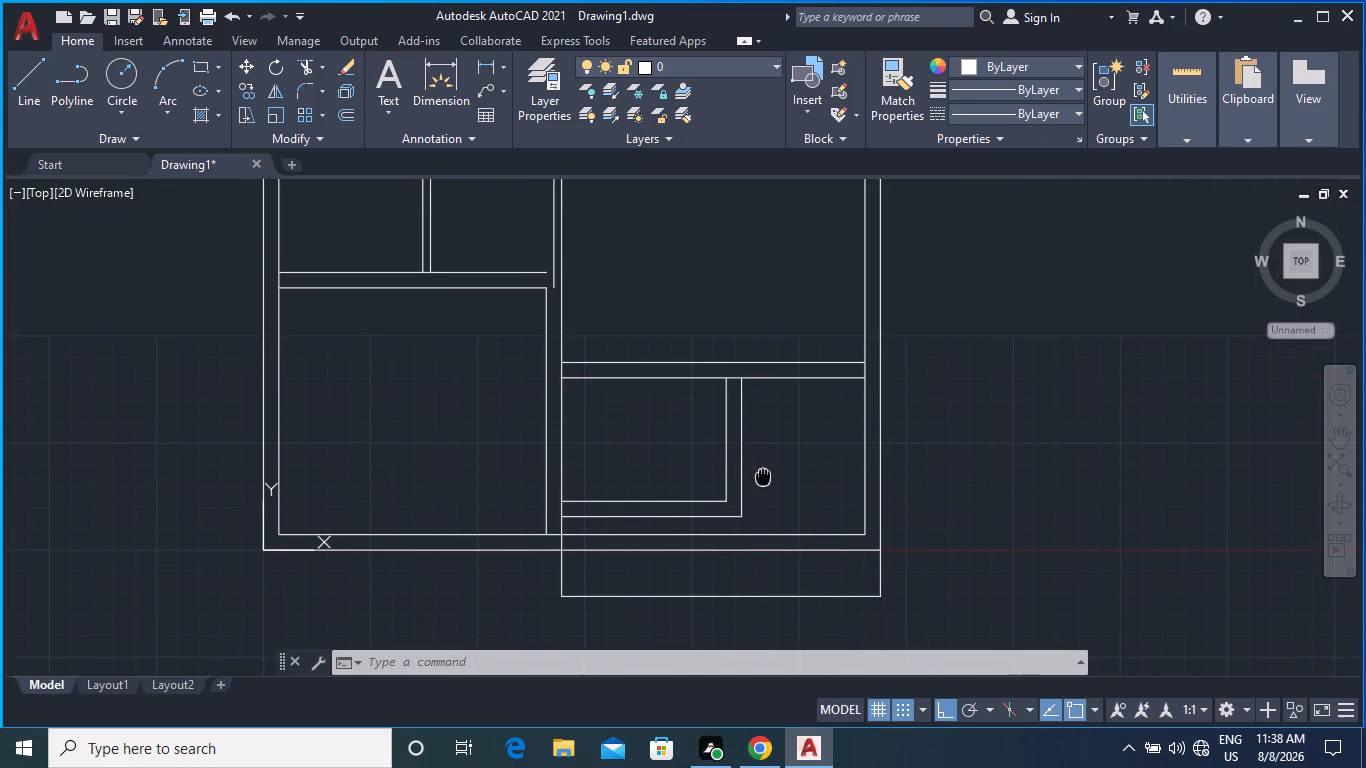
middle_drag(763, 479, 749, 477)
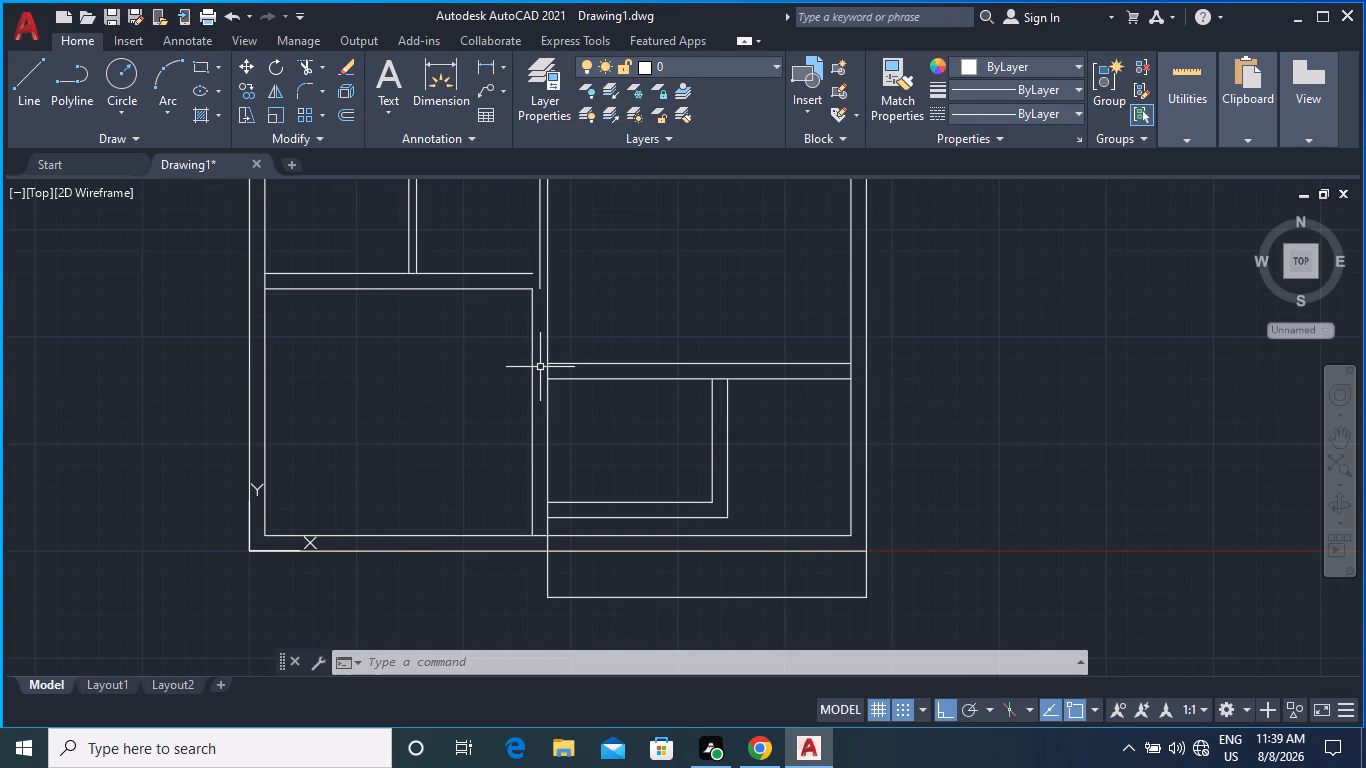
key(Escape)
key(Escape)
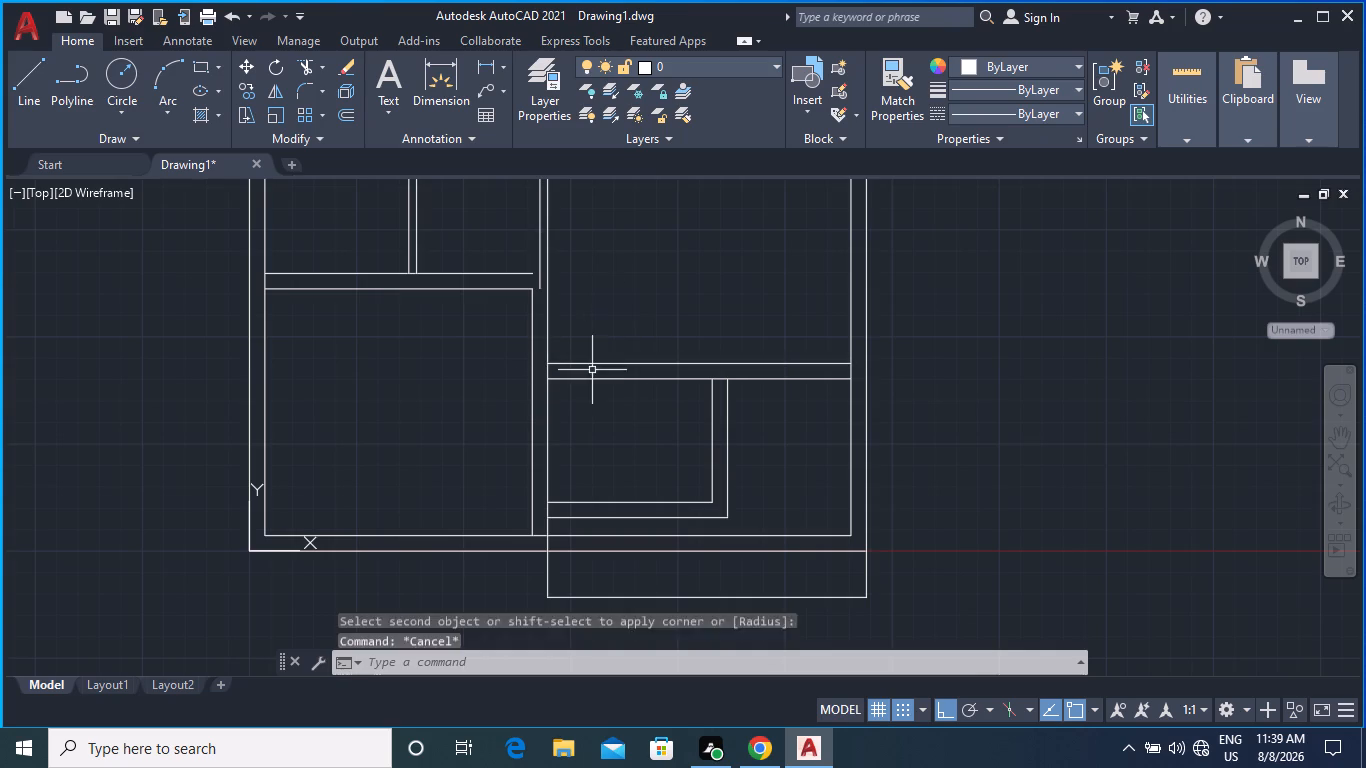
click(27, 81)
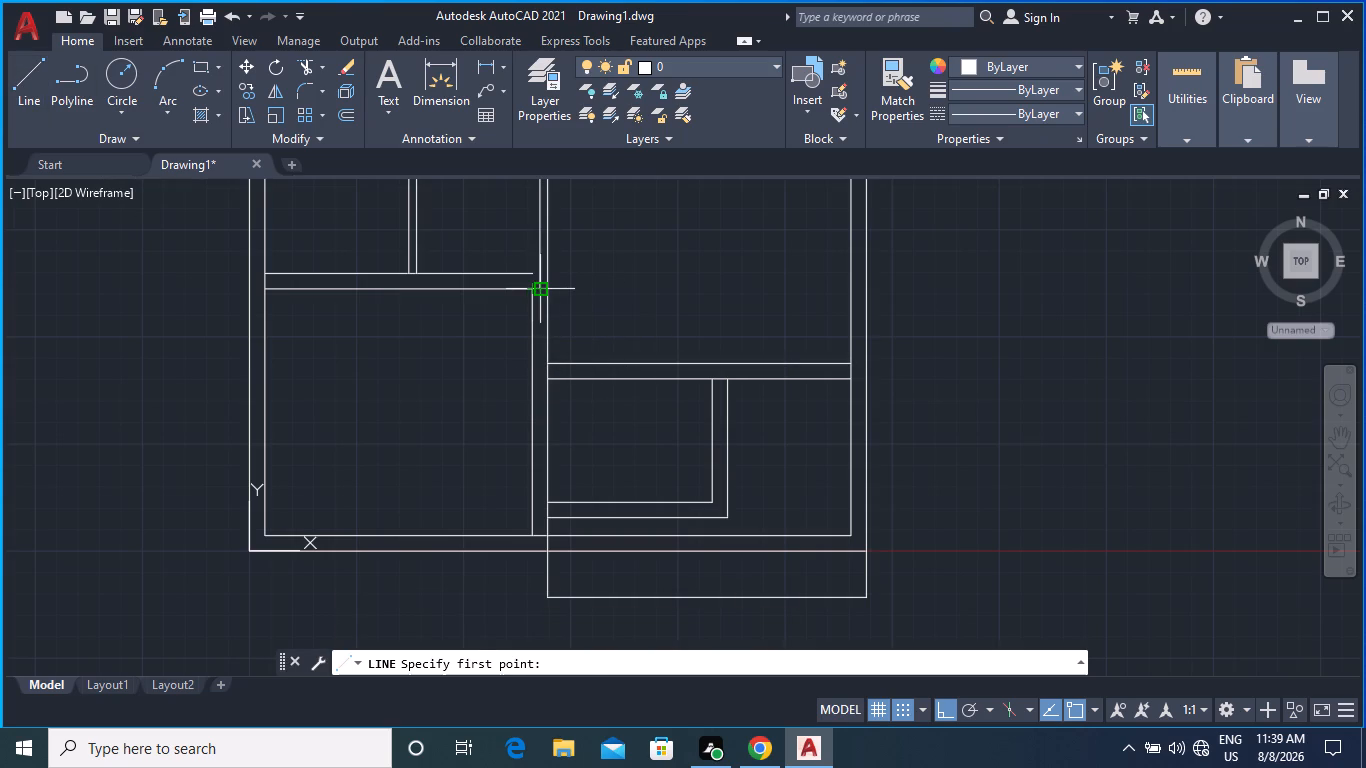
click(543, 287)
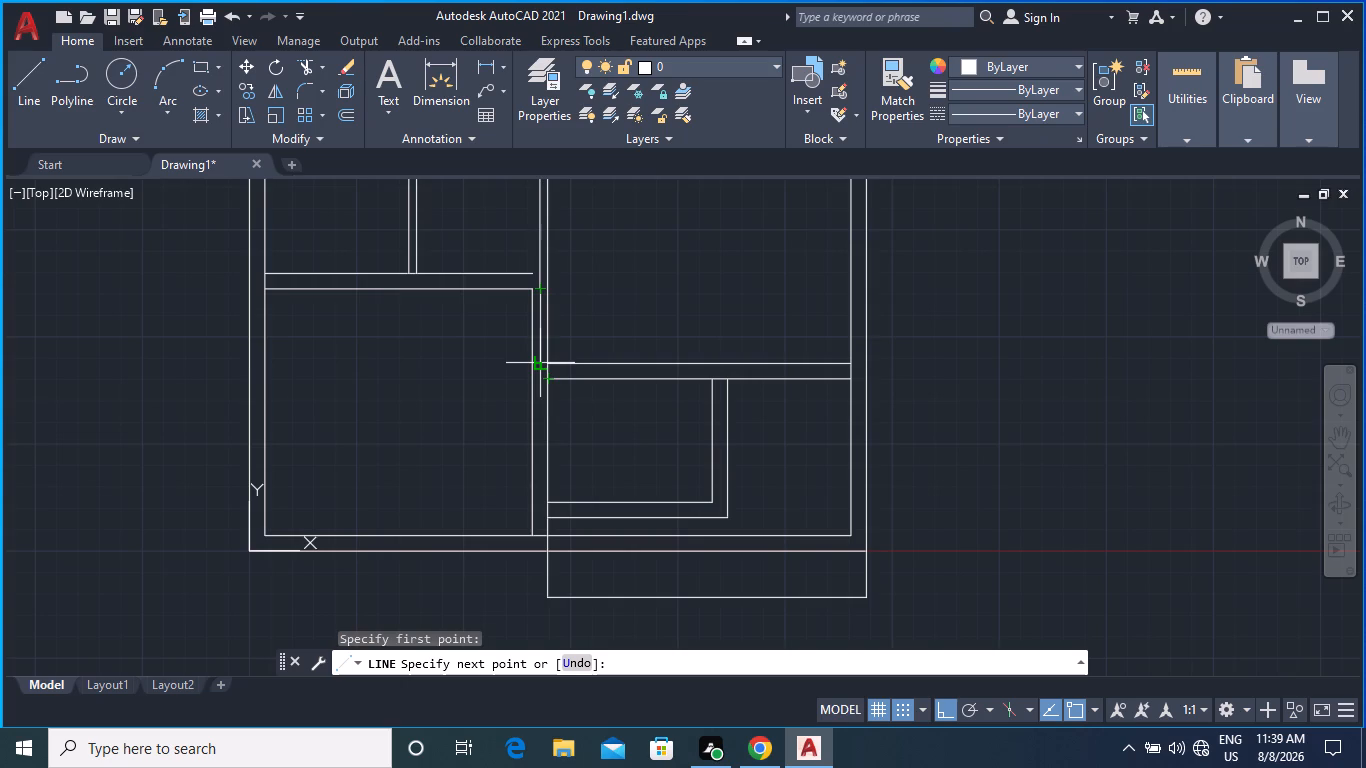
click(542, 365)
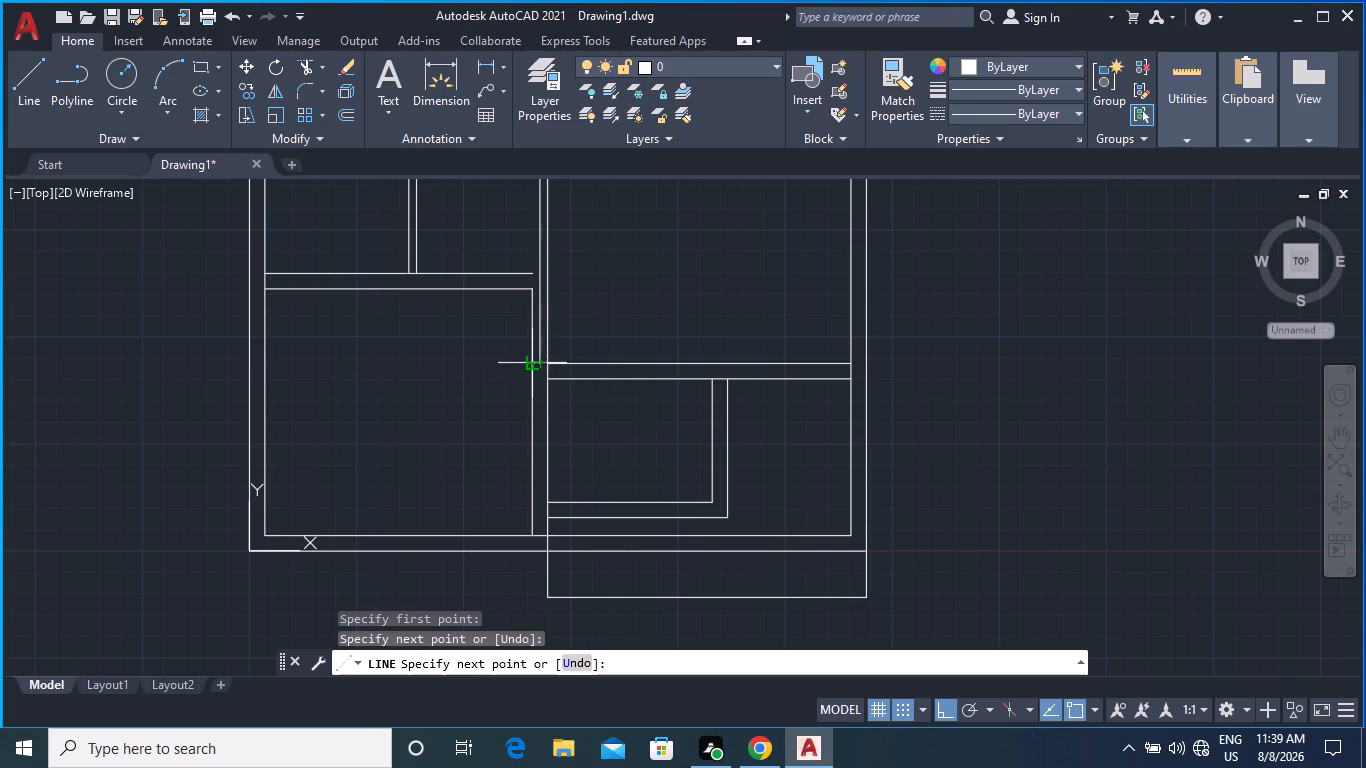
click(533, 367)
key(Escape)
key(Escape)
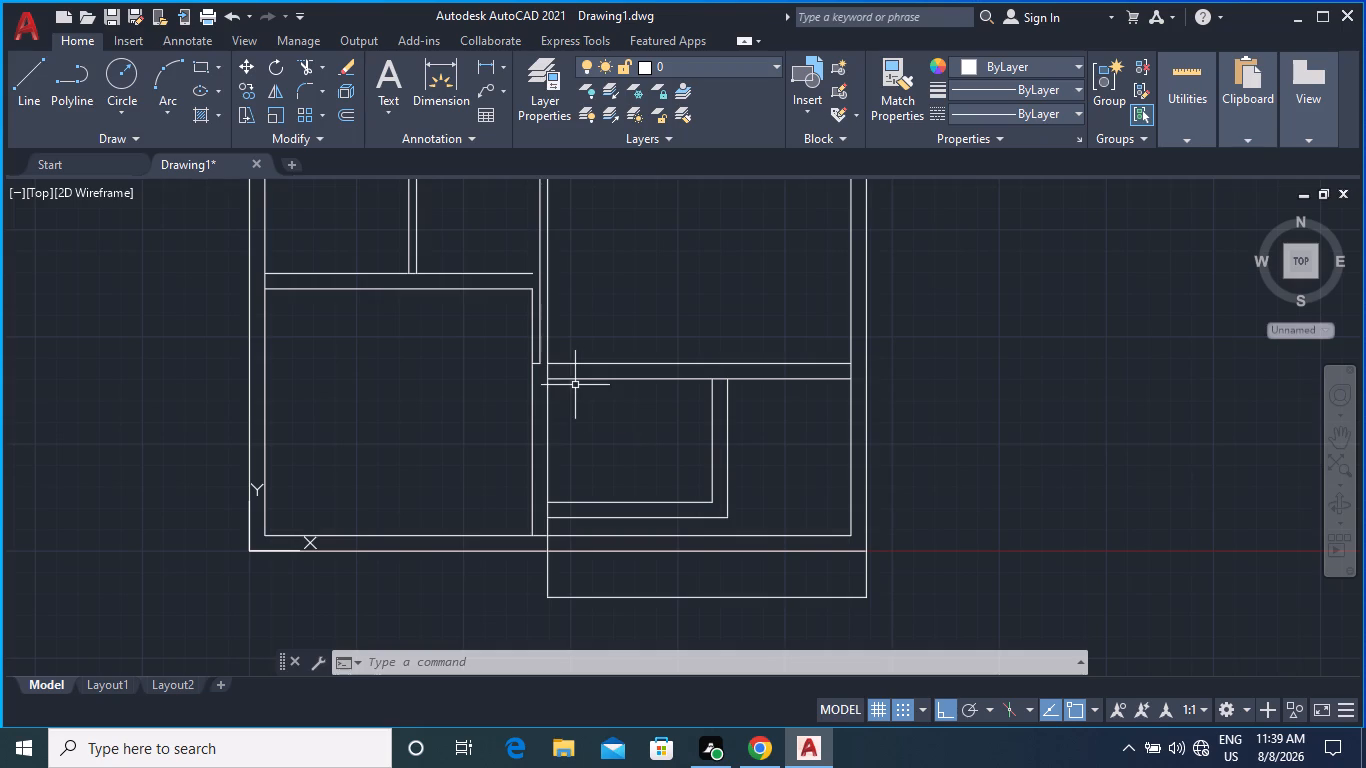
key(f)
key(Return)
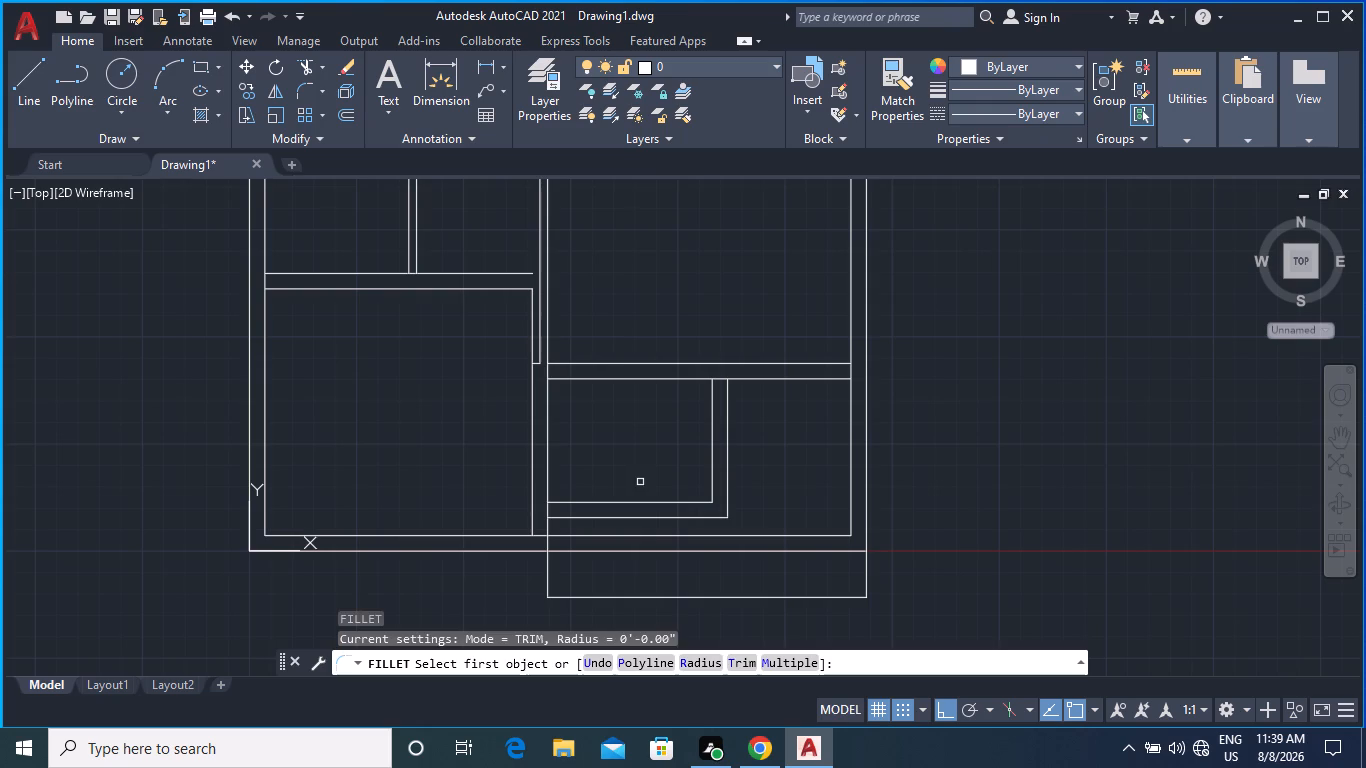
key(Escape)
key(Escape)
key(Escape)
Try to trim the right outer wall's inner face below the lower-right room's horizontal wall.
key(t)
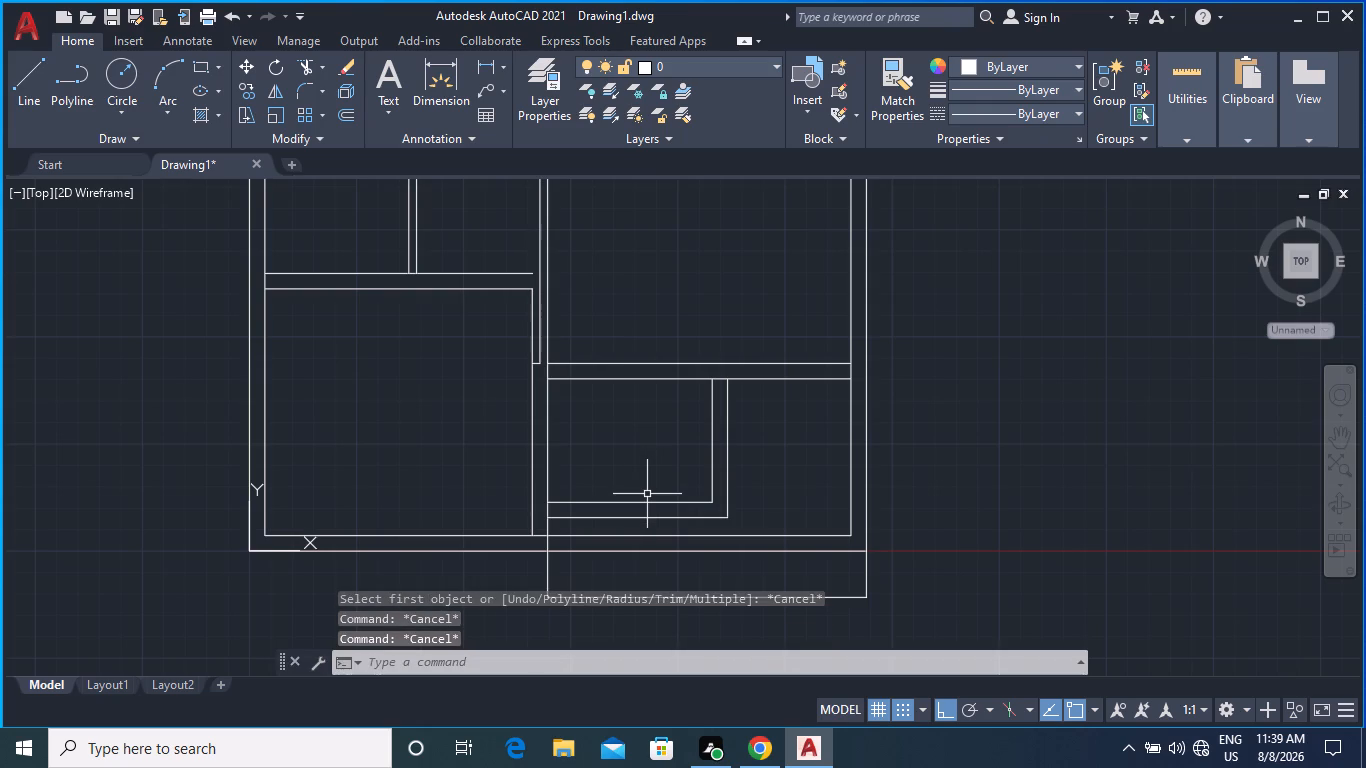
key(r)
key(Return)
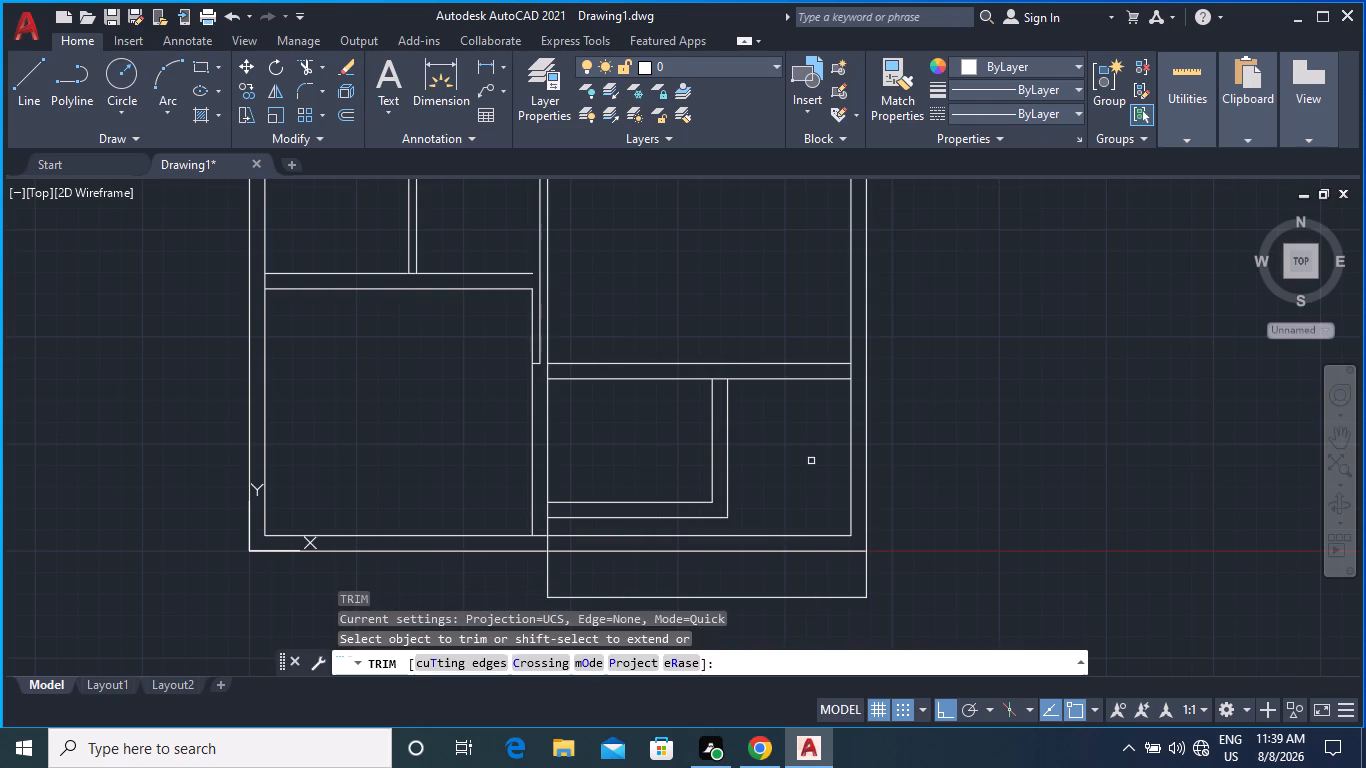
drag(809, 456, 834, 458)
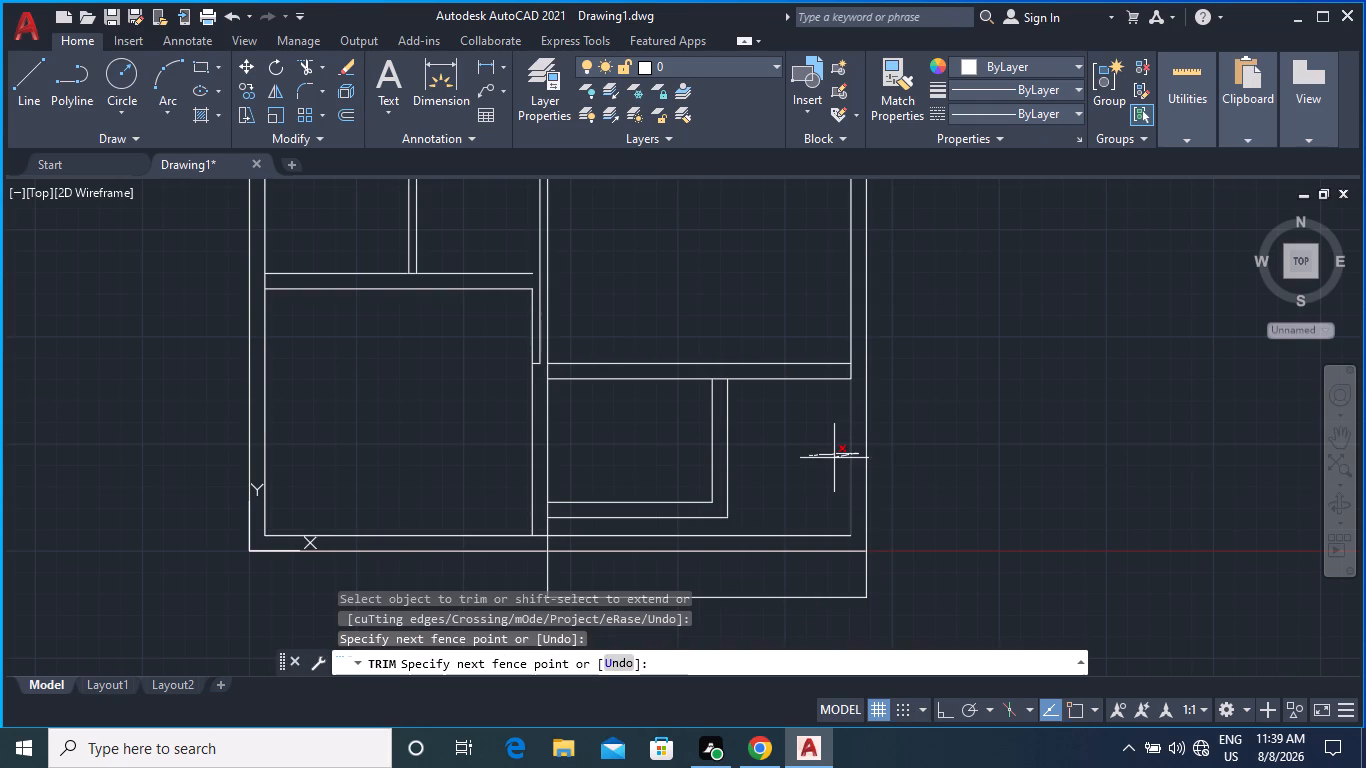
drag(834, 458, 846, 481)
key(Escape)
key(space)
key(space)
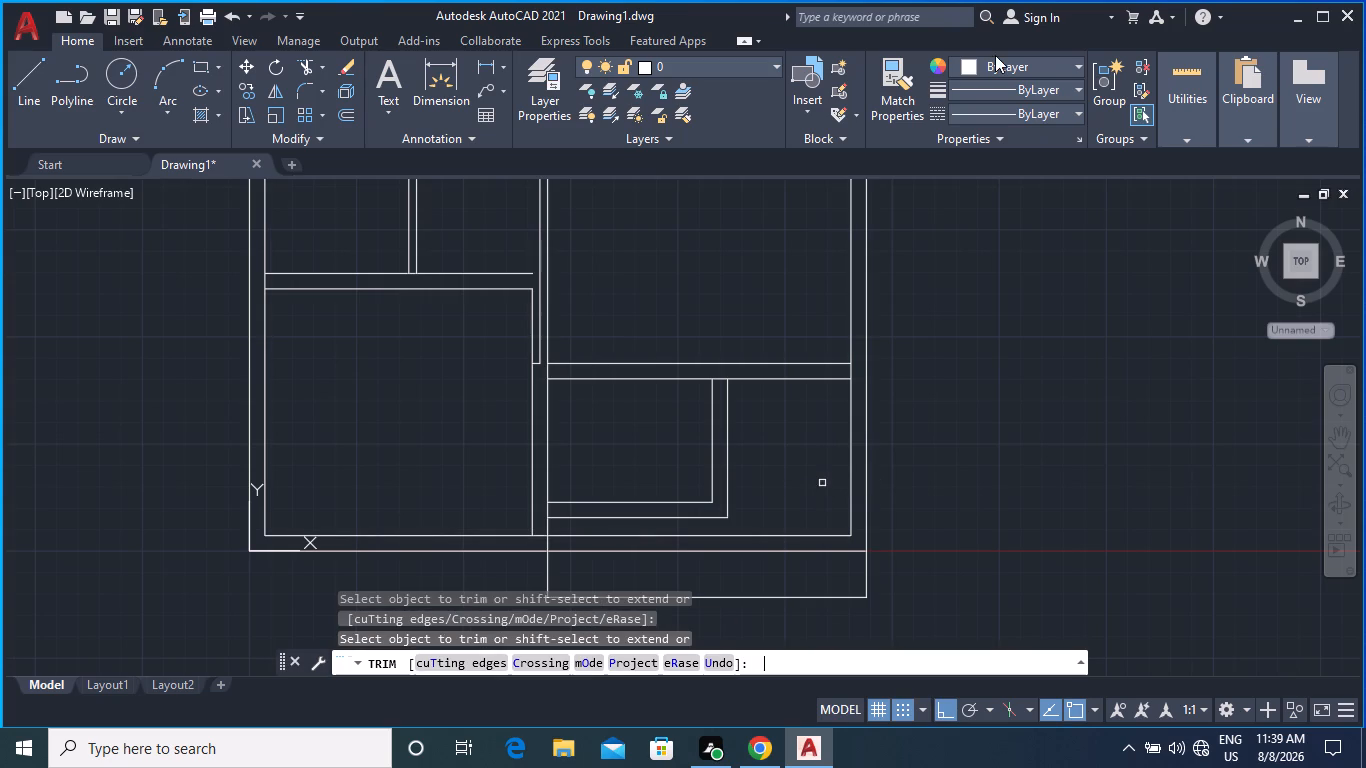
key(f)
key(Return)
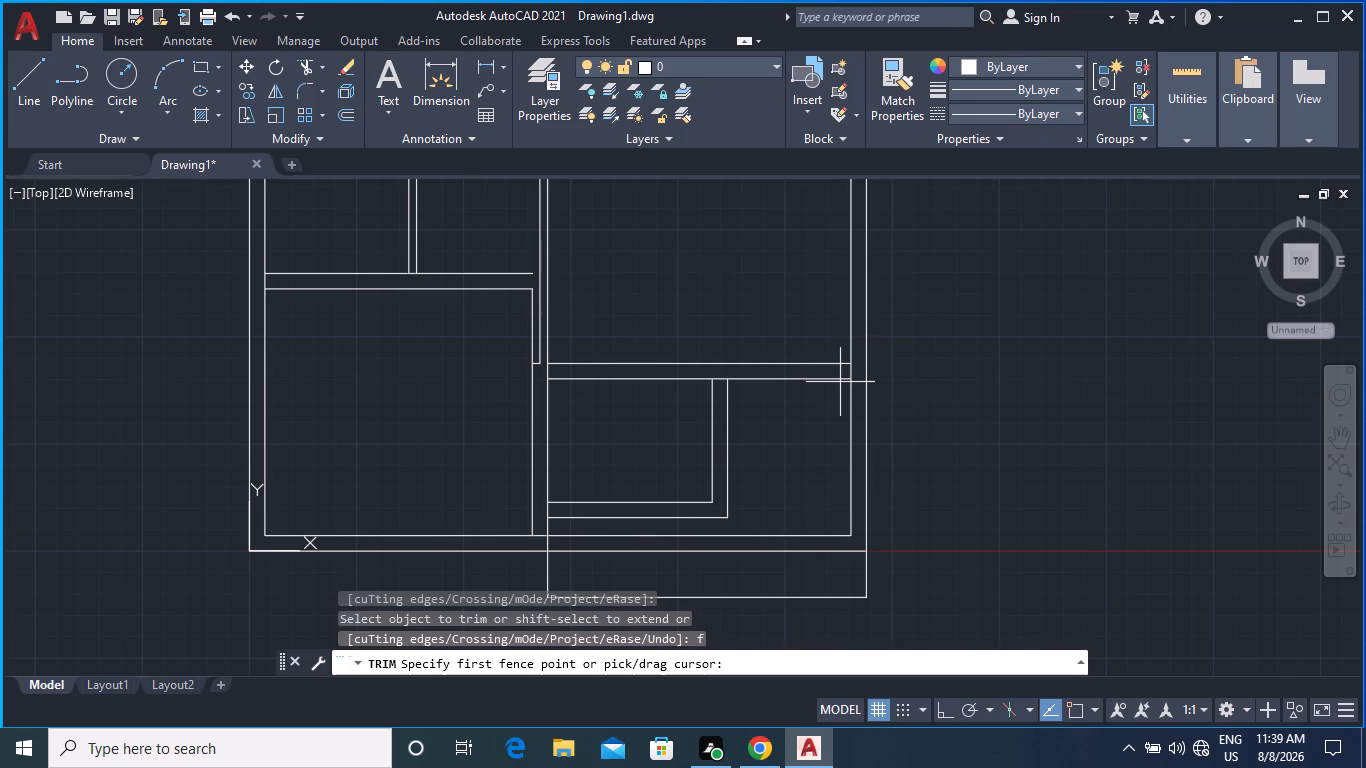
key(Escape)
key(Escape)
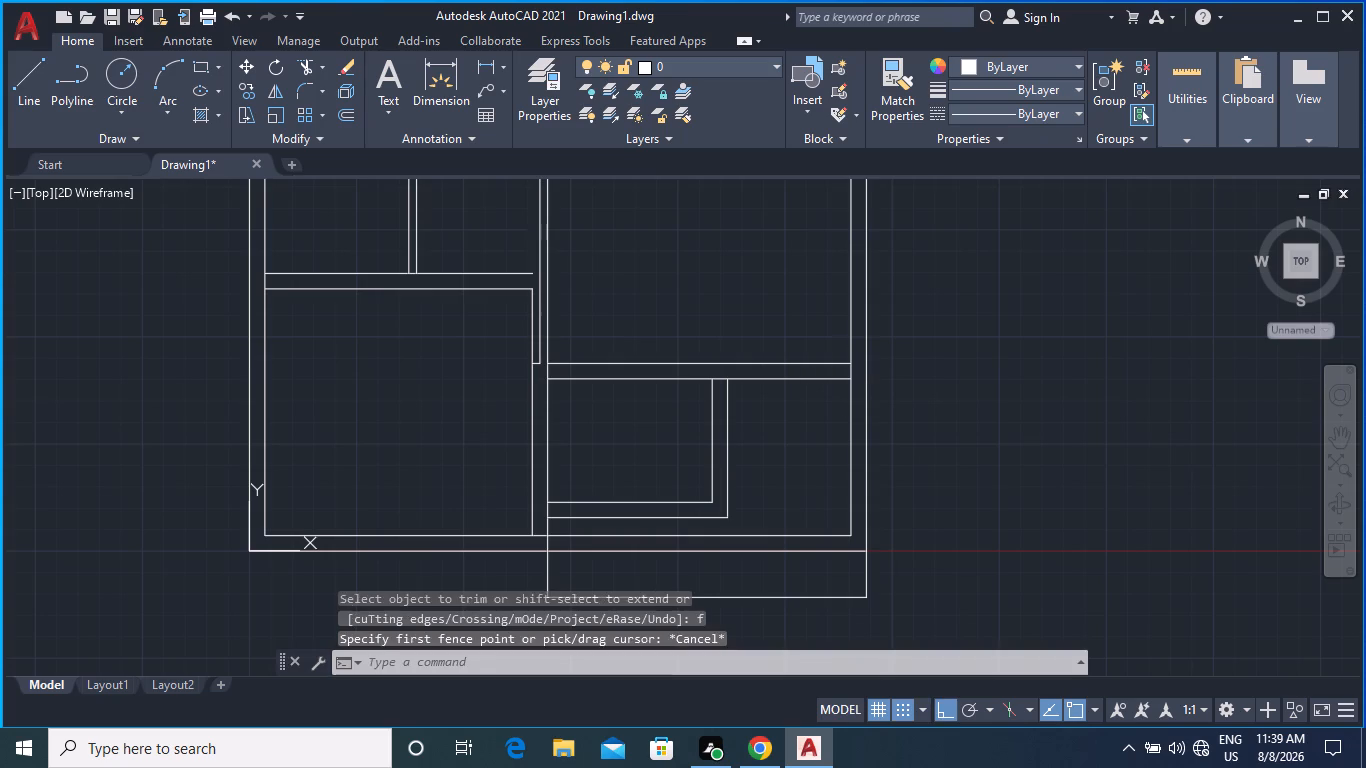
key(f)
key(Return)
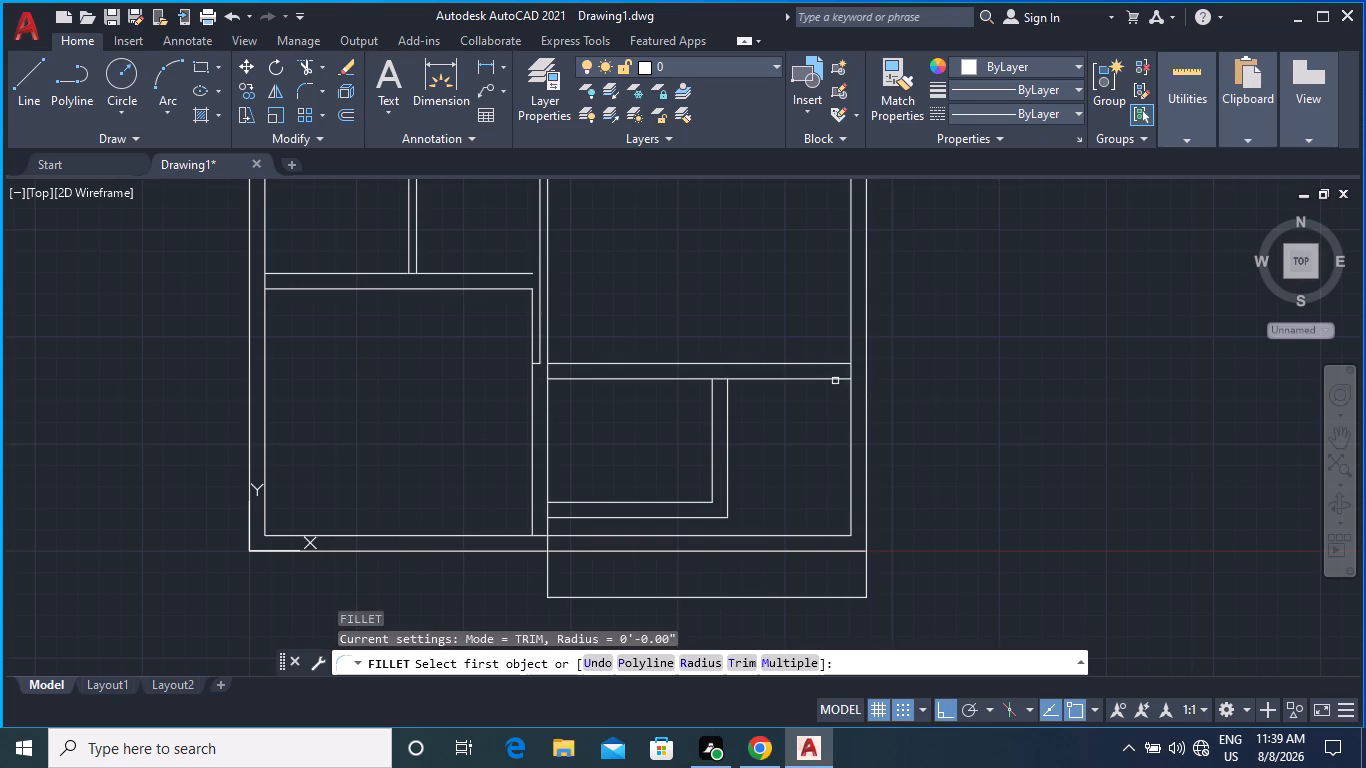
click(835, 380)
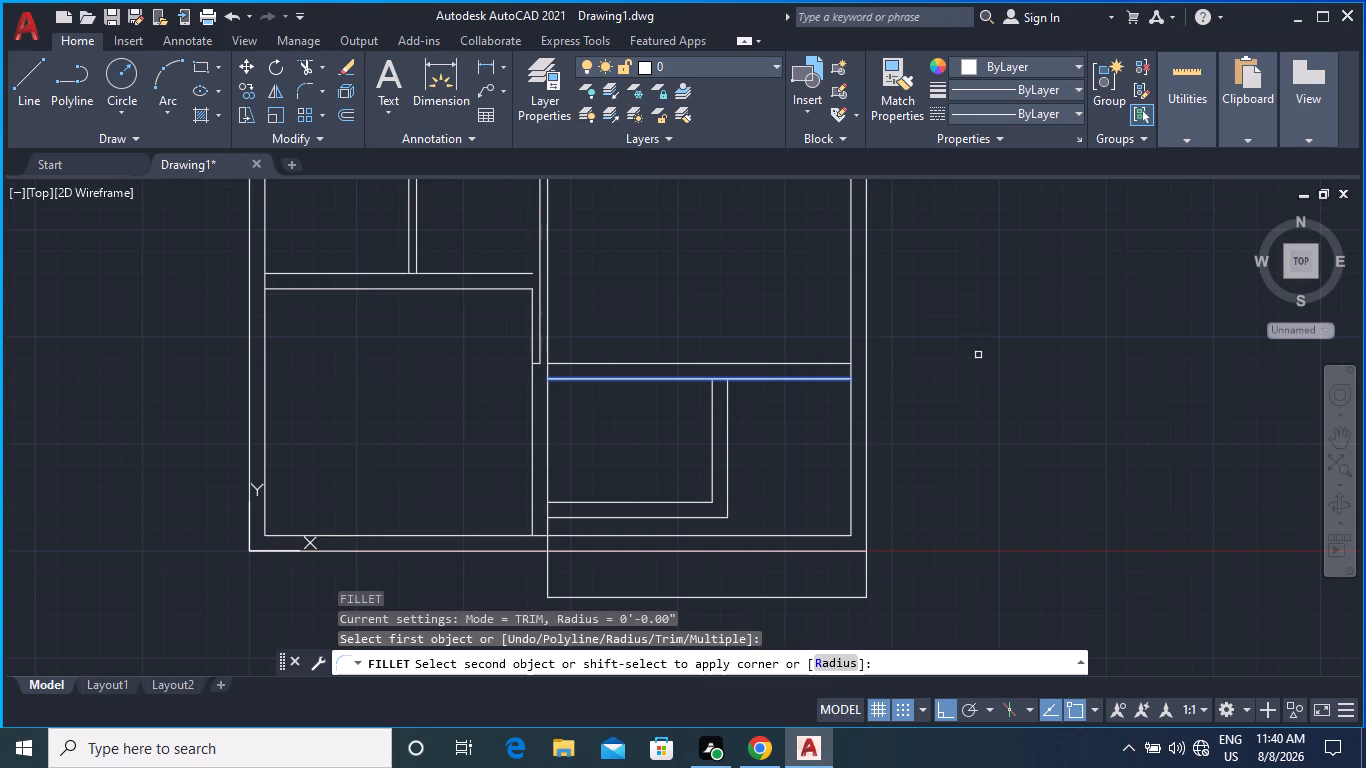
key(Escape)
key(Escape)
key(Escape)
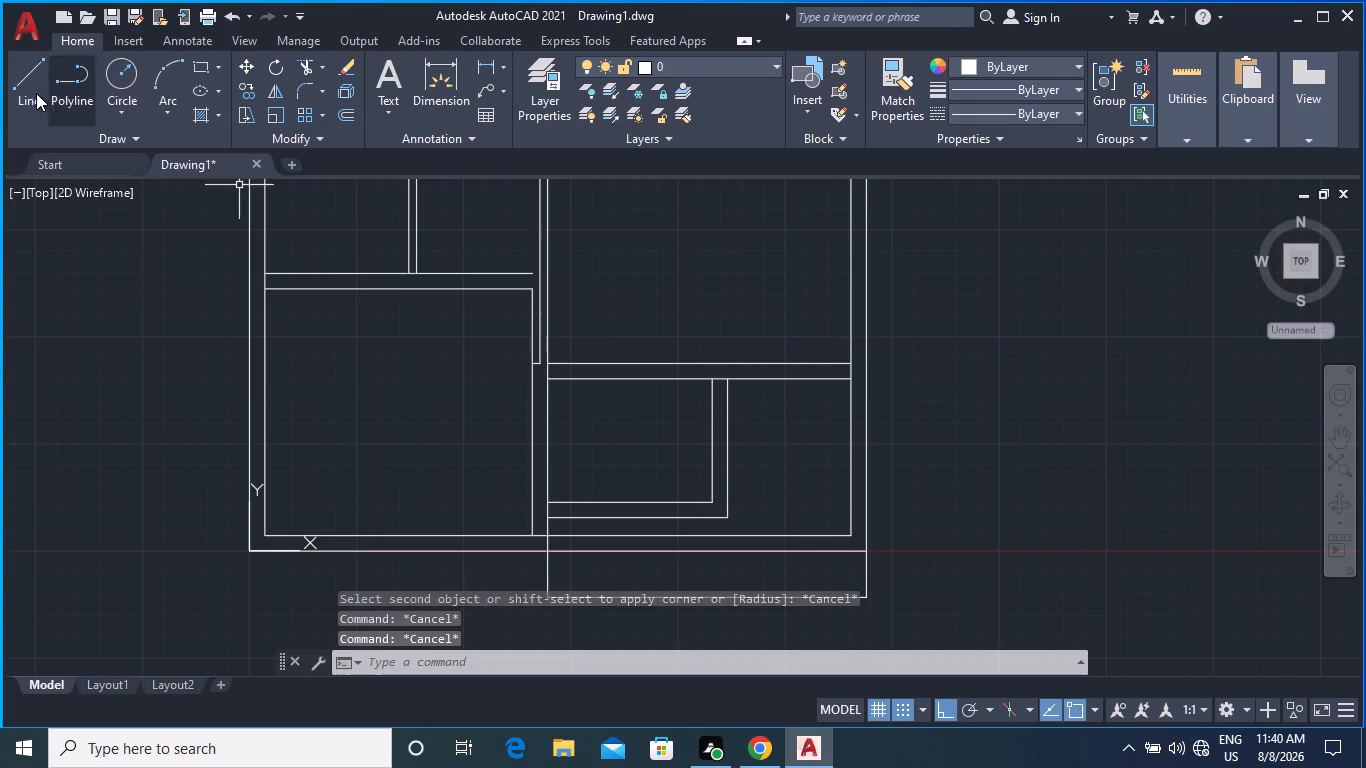
Draw a line continuing the horizontal wall's lower face across the right outer wall to its outer face.
double_click(33, 87)
click(851, 384)
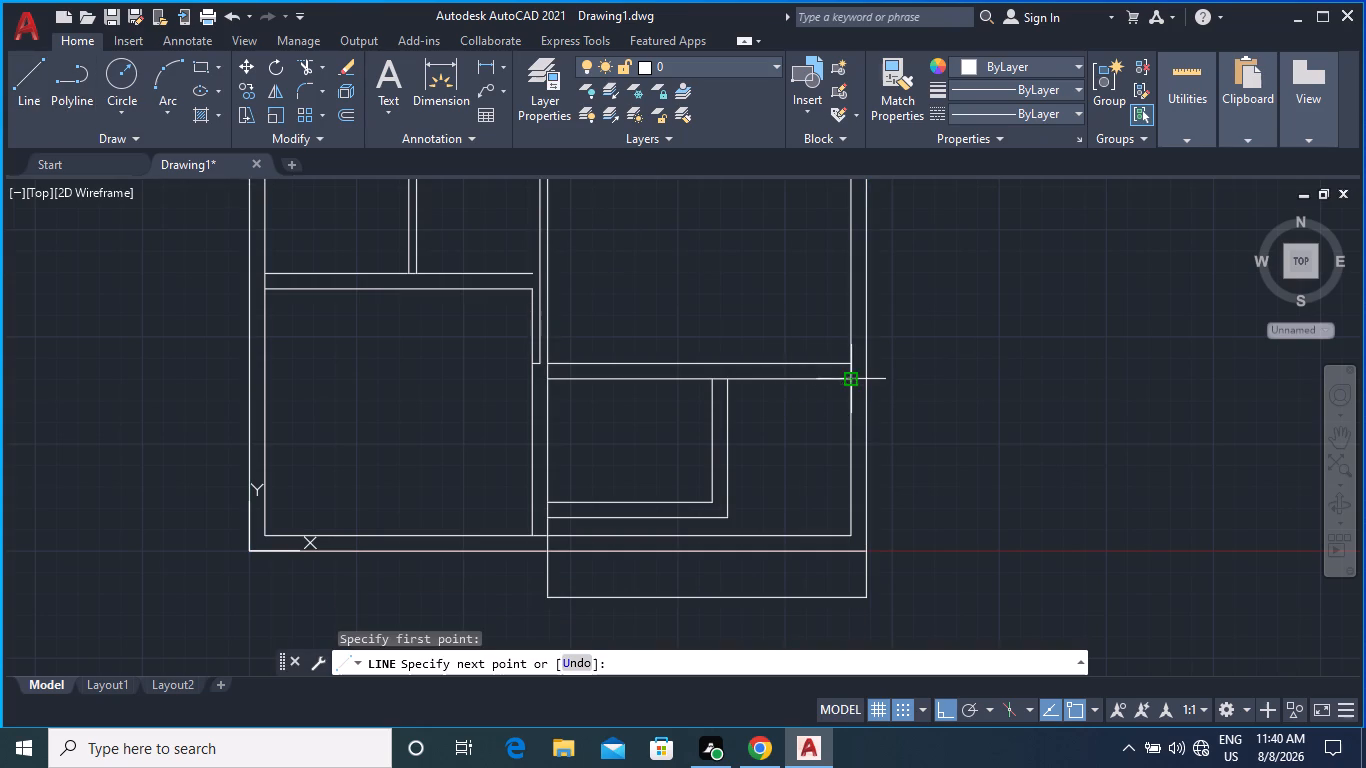
click(862, 375)
key(Escape)
key(Escape)
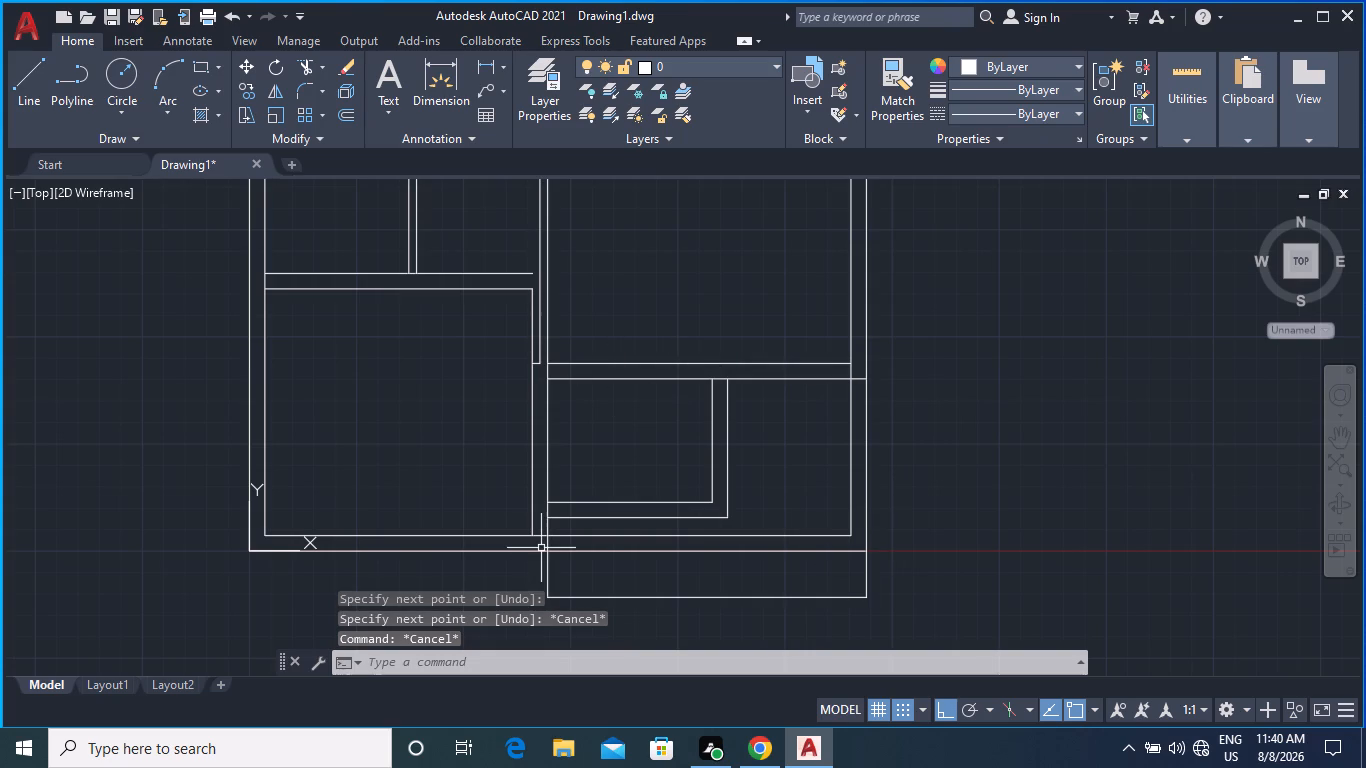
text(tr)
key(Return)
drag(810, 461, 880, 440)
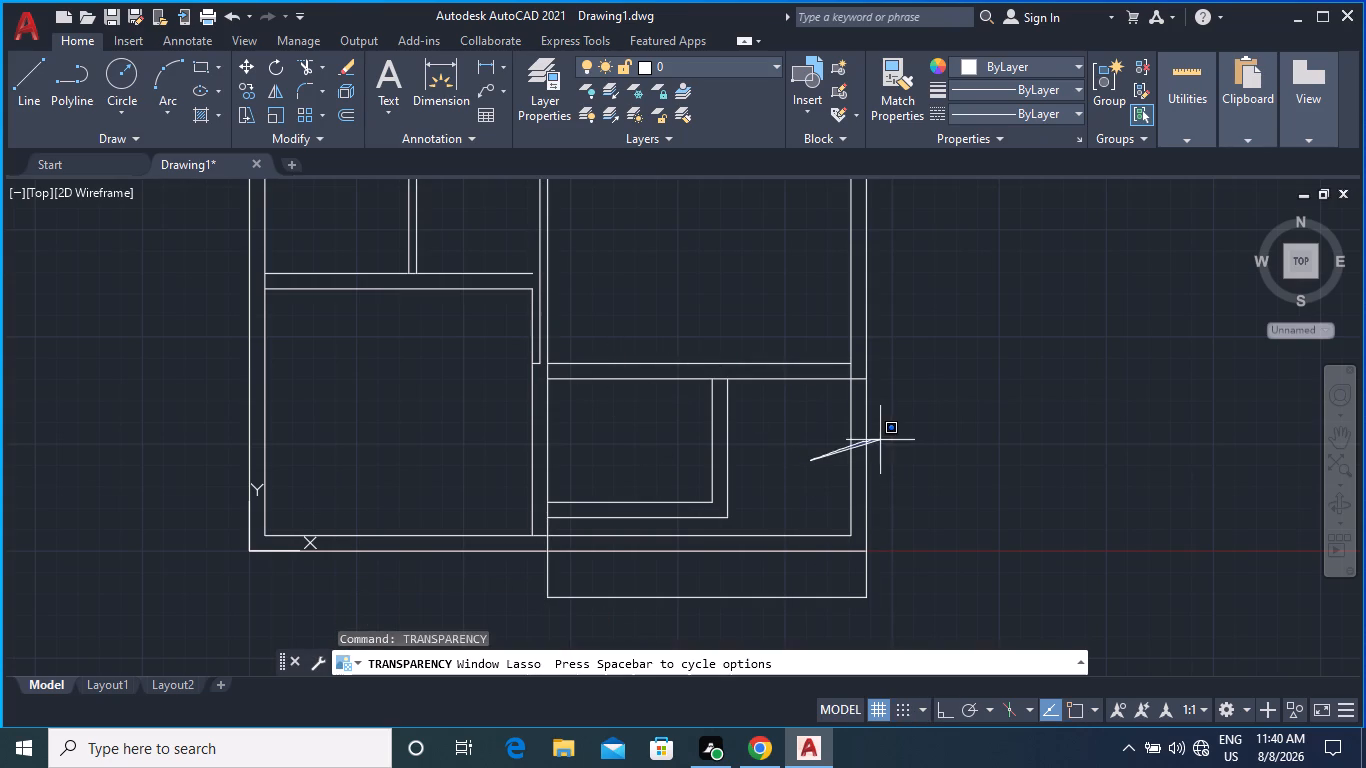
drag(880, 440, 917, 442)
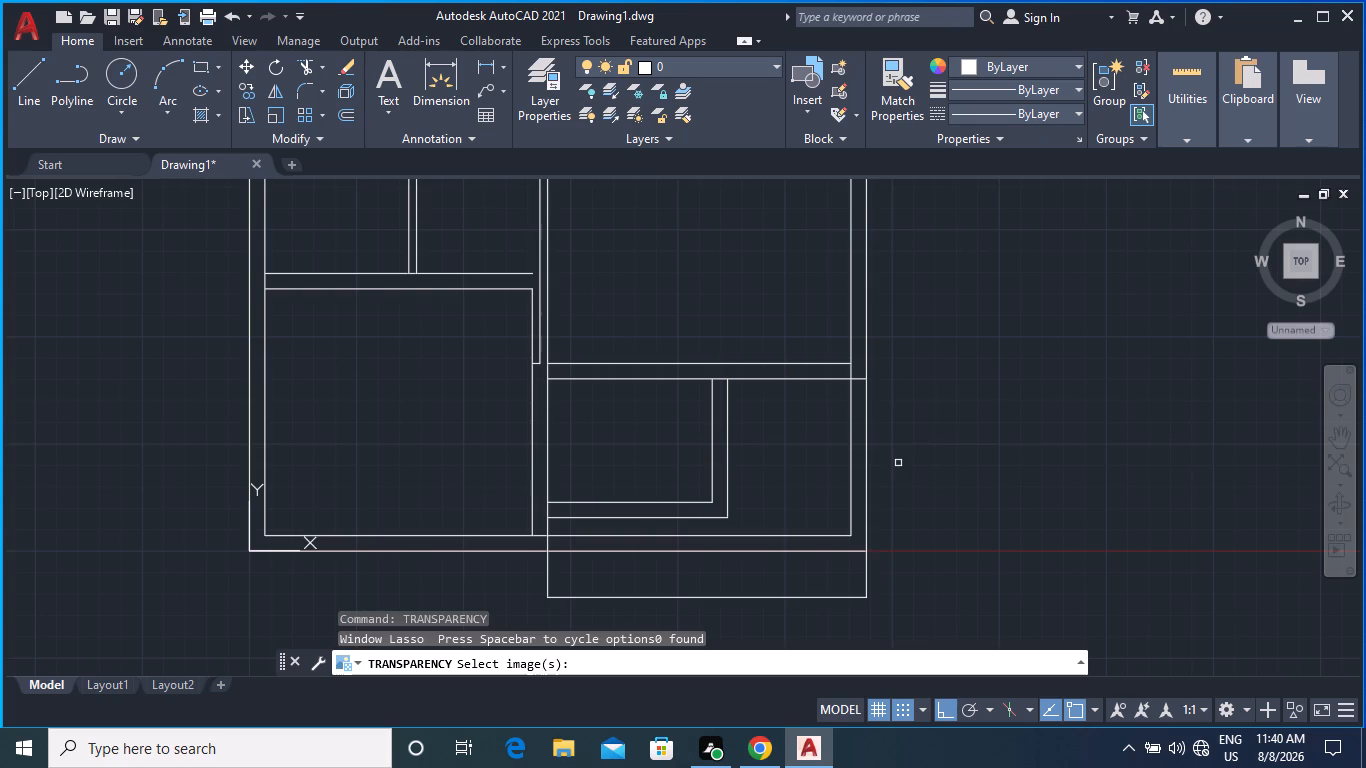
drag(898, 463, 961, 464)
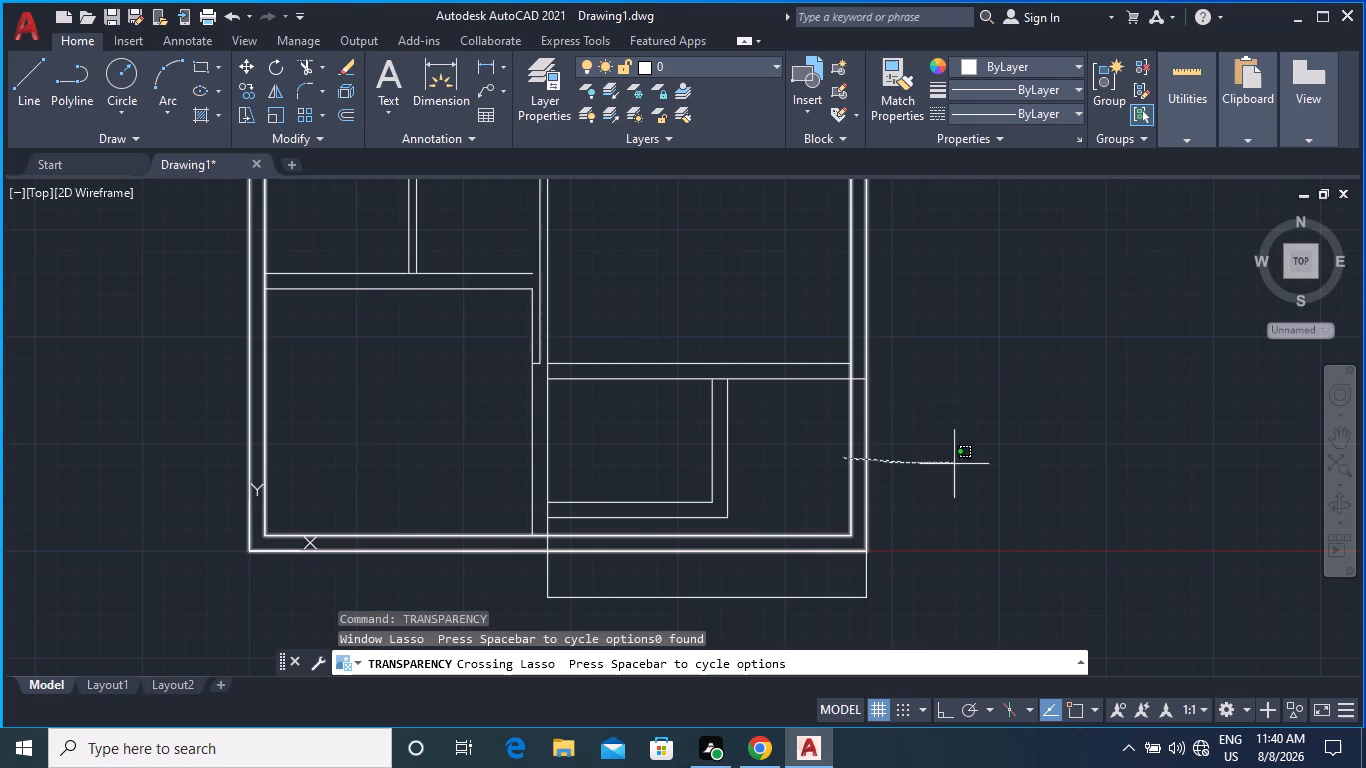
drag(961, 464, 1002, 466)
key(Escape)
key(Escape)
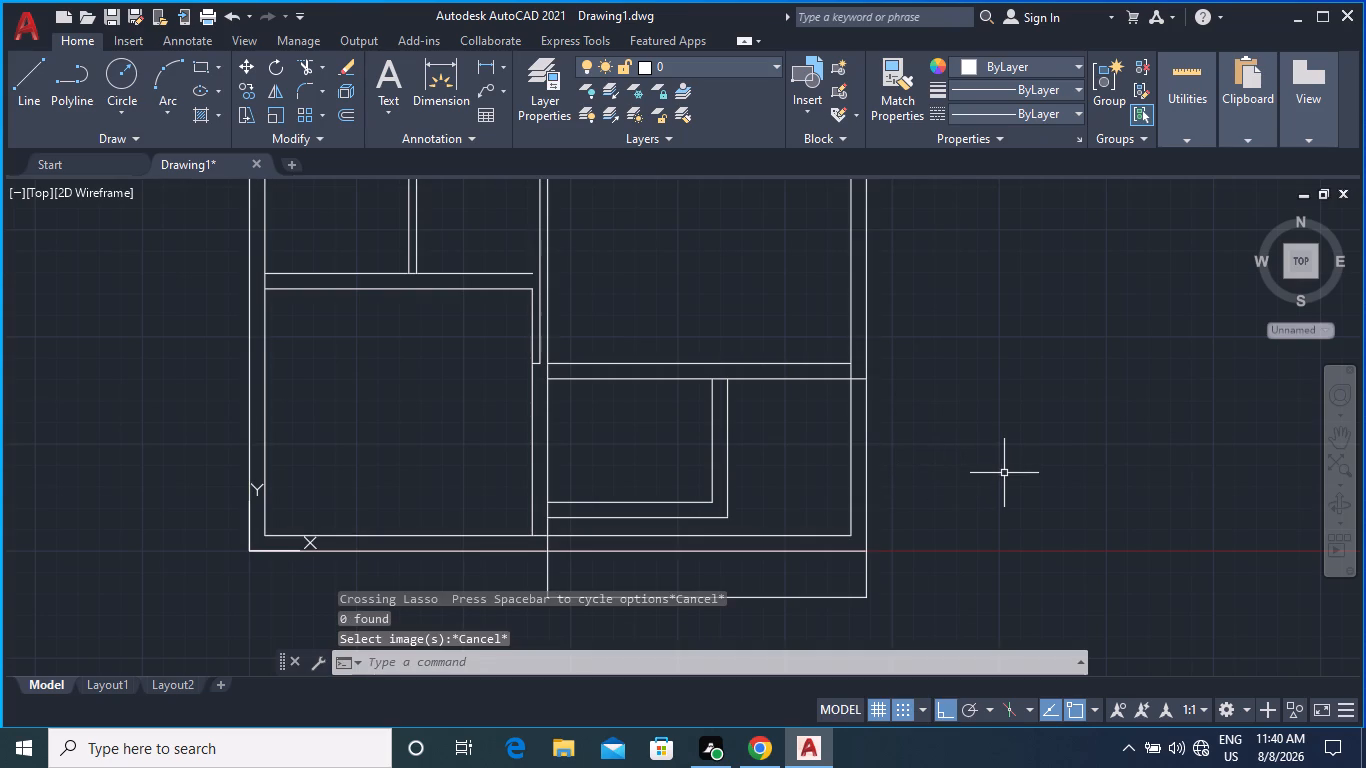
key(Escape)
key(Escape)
Trim the outer walls' inner face below the lower-right room's horizontal wall and along the bottom, back to the central wall.
text(tr)
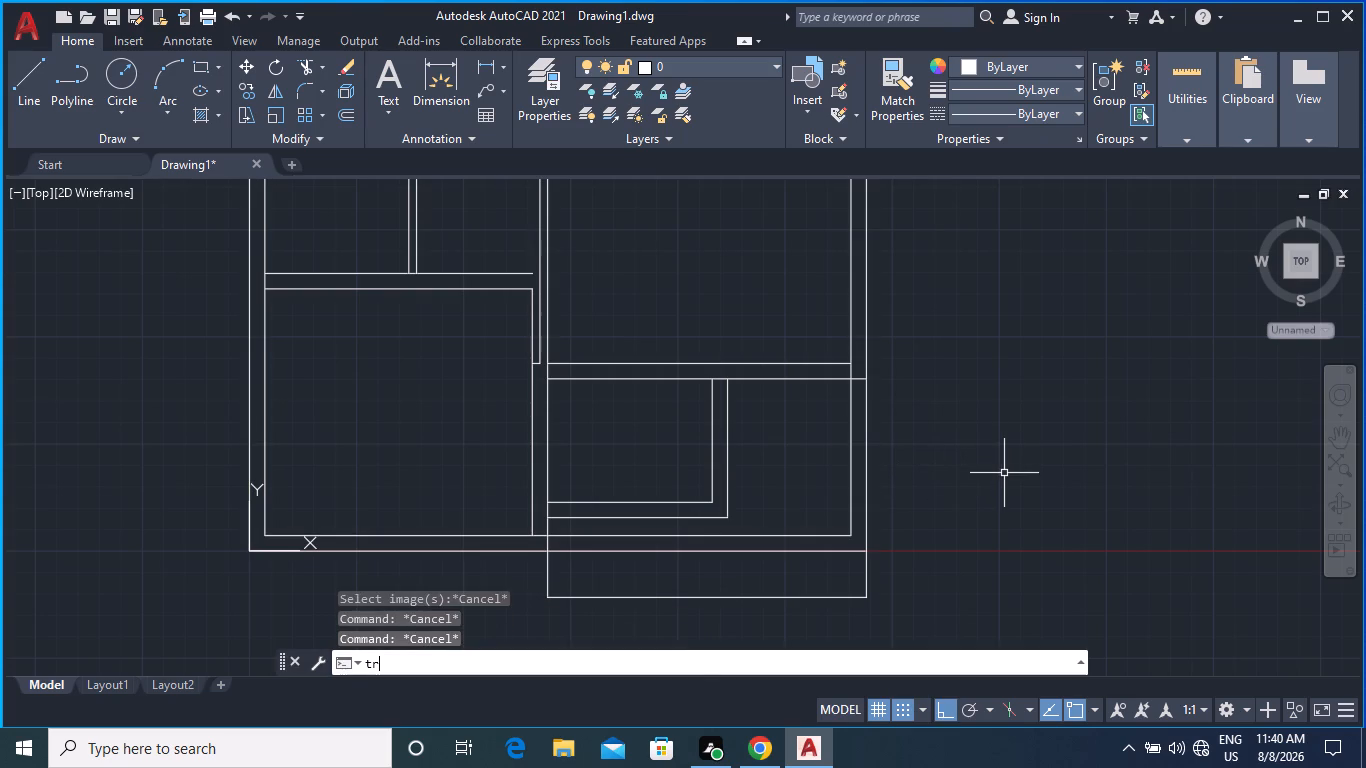
key(Return)
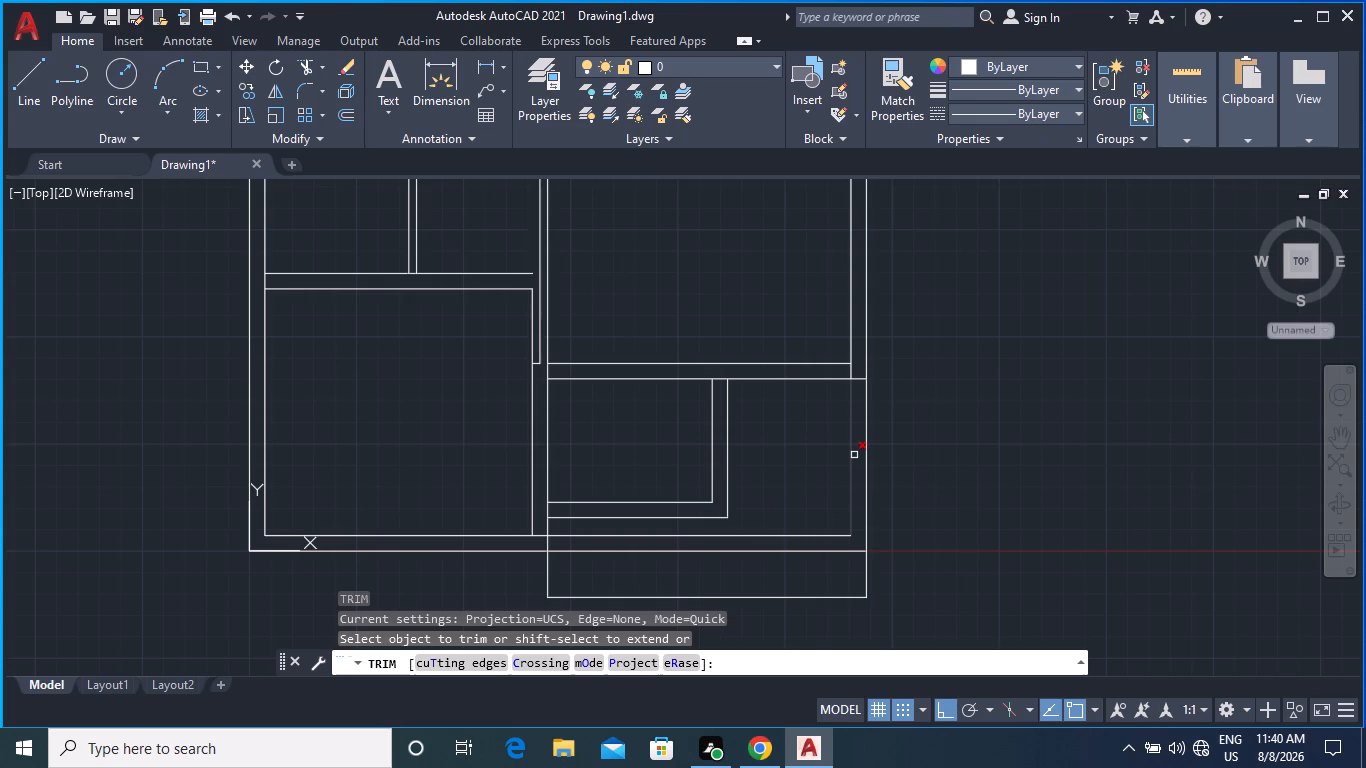
click(853, 458)
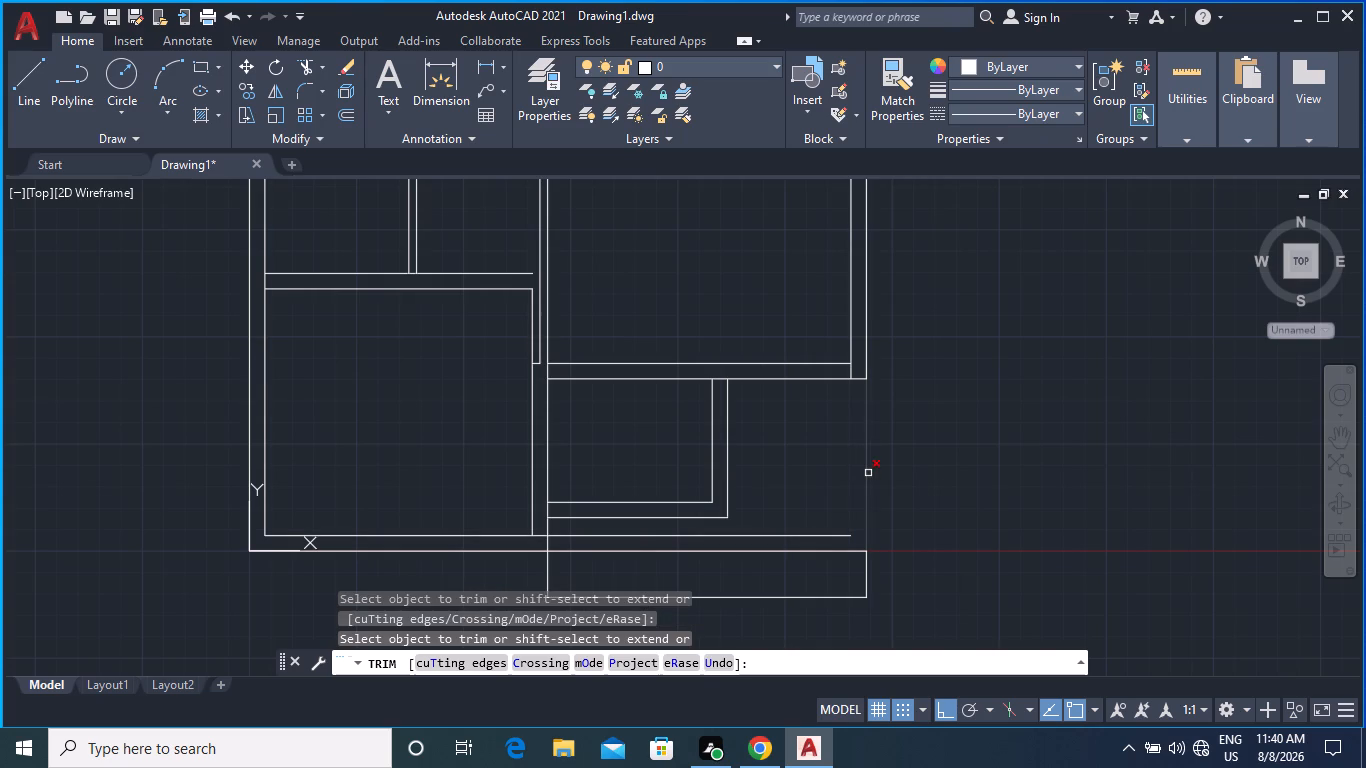
click(836, 534)
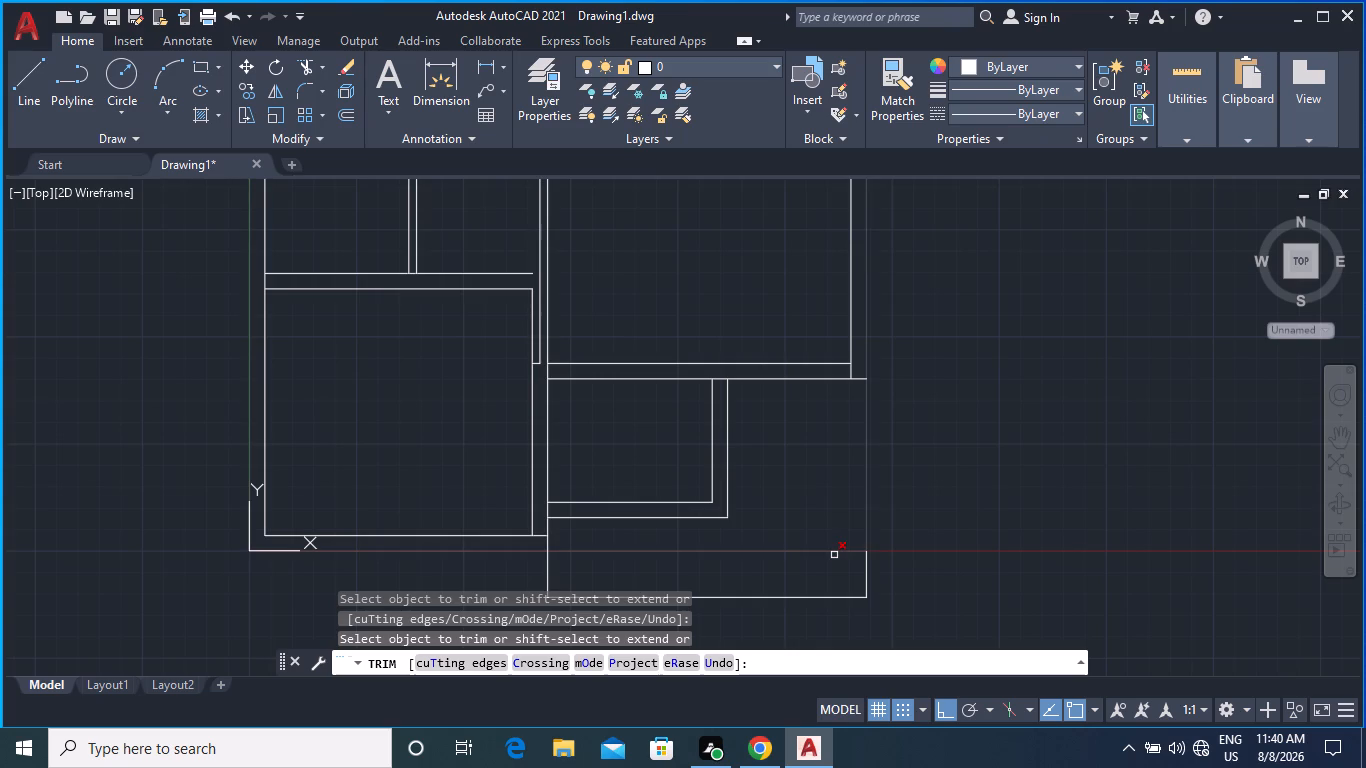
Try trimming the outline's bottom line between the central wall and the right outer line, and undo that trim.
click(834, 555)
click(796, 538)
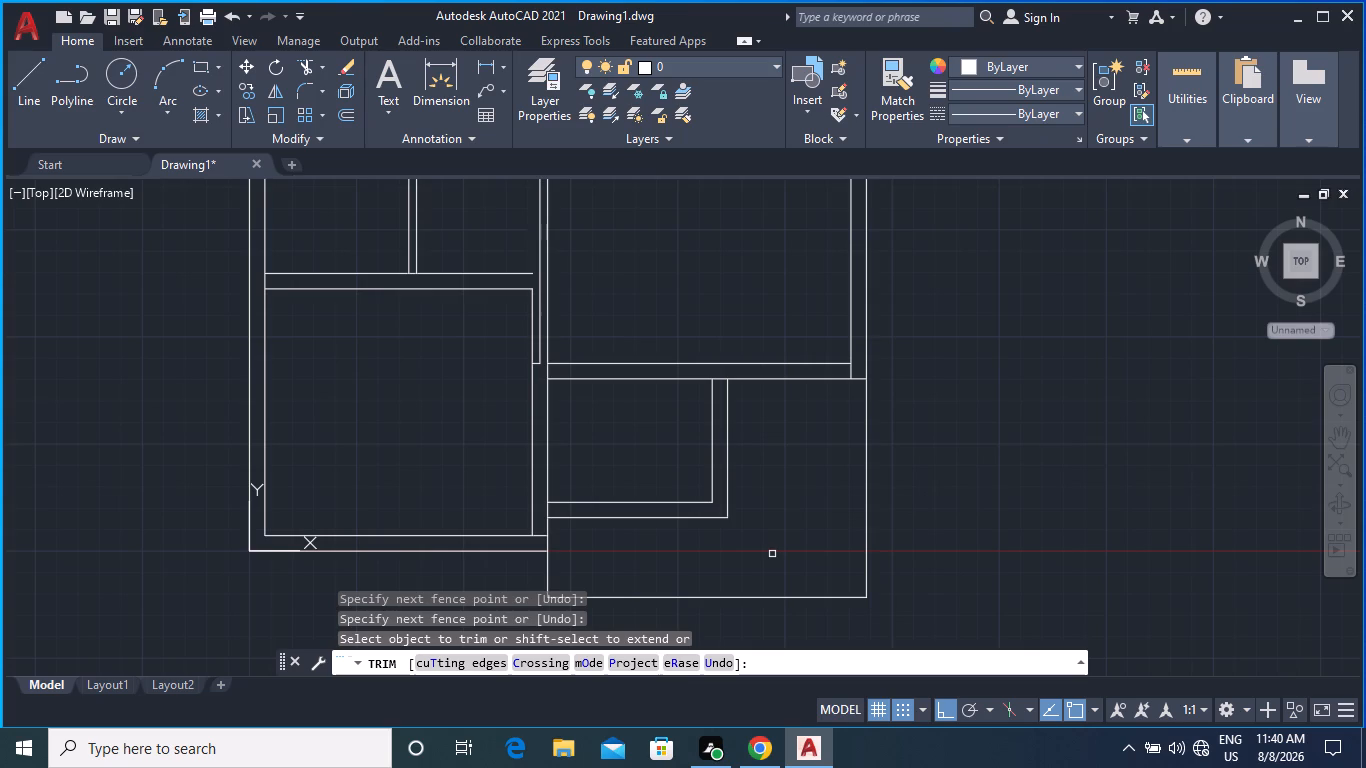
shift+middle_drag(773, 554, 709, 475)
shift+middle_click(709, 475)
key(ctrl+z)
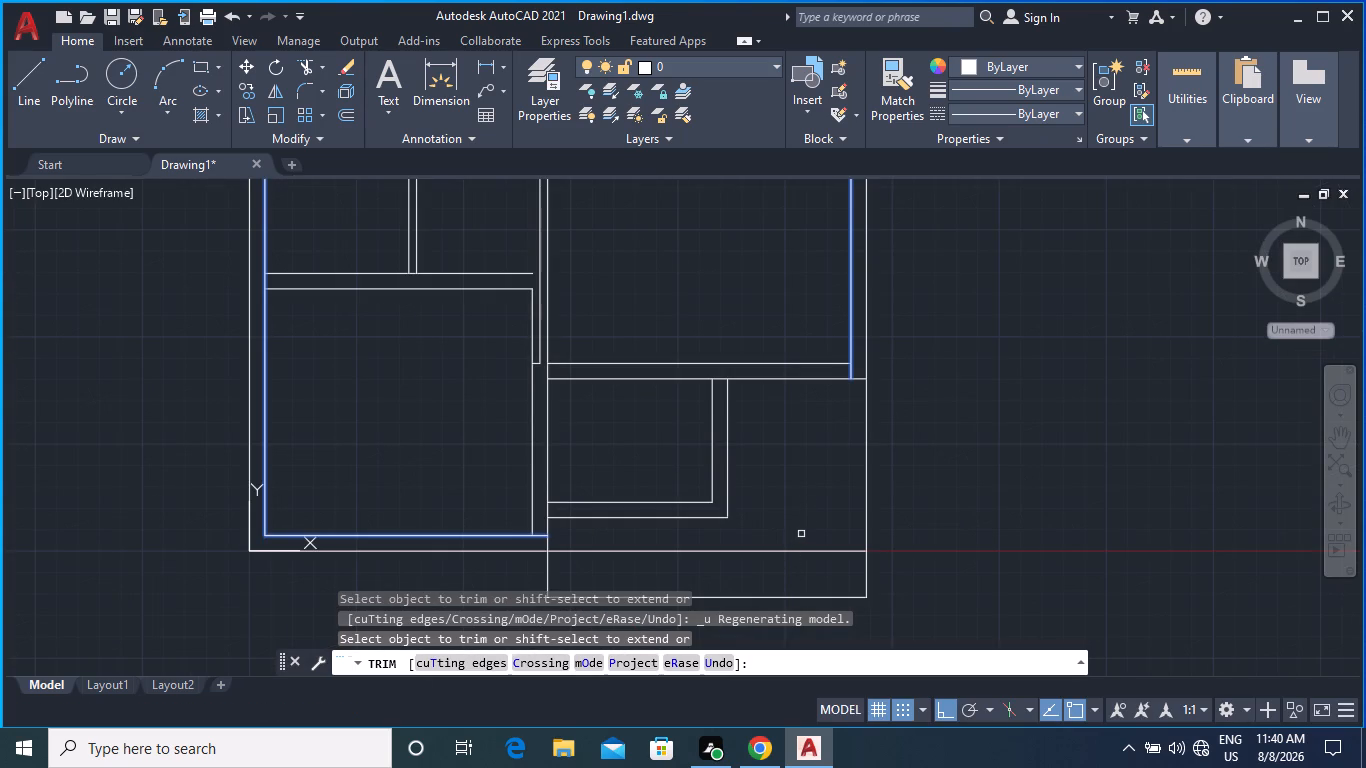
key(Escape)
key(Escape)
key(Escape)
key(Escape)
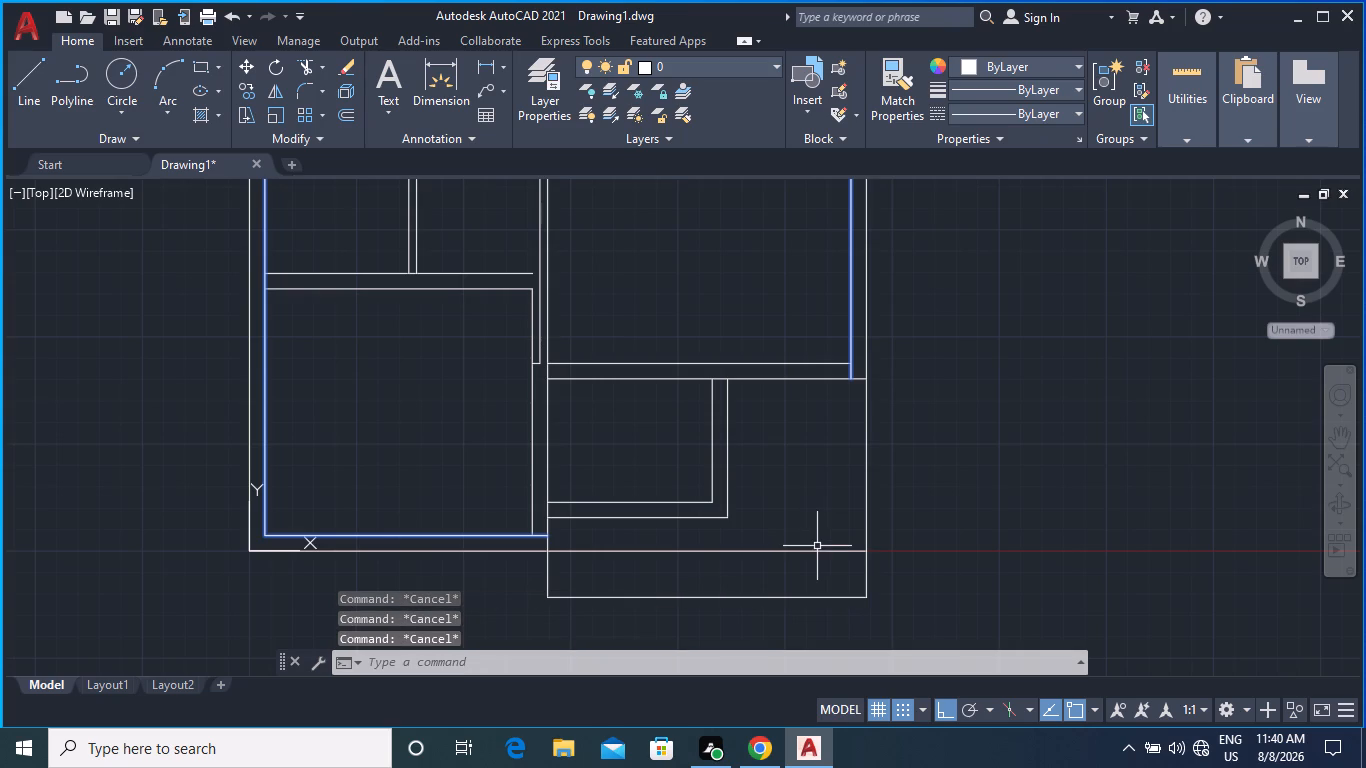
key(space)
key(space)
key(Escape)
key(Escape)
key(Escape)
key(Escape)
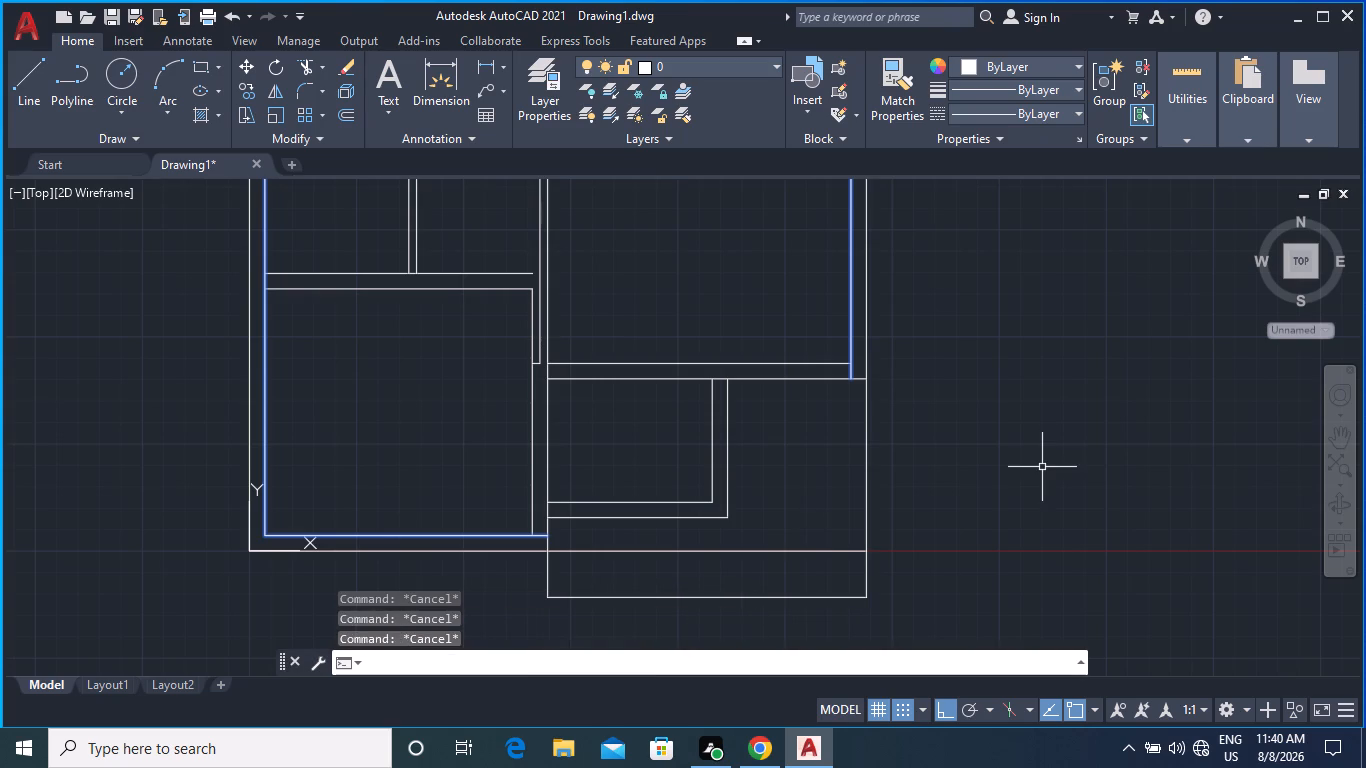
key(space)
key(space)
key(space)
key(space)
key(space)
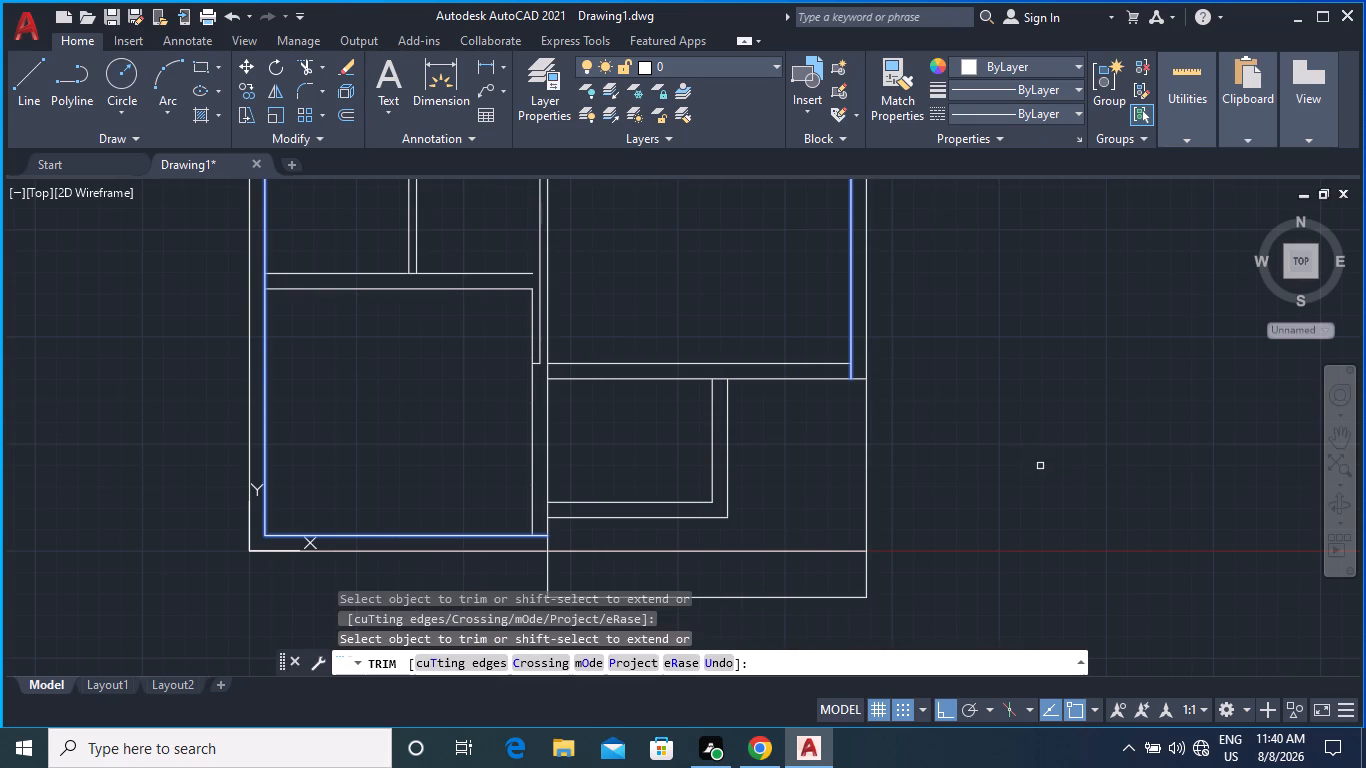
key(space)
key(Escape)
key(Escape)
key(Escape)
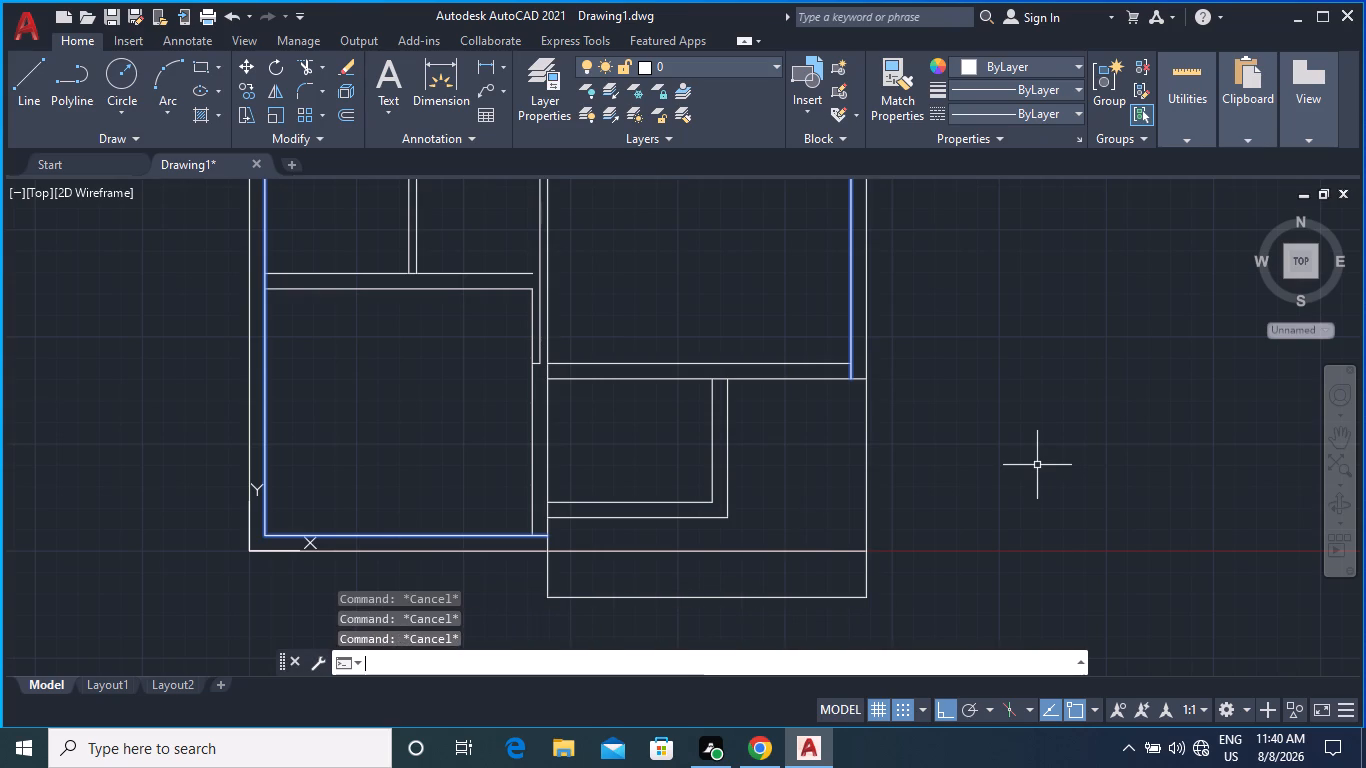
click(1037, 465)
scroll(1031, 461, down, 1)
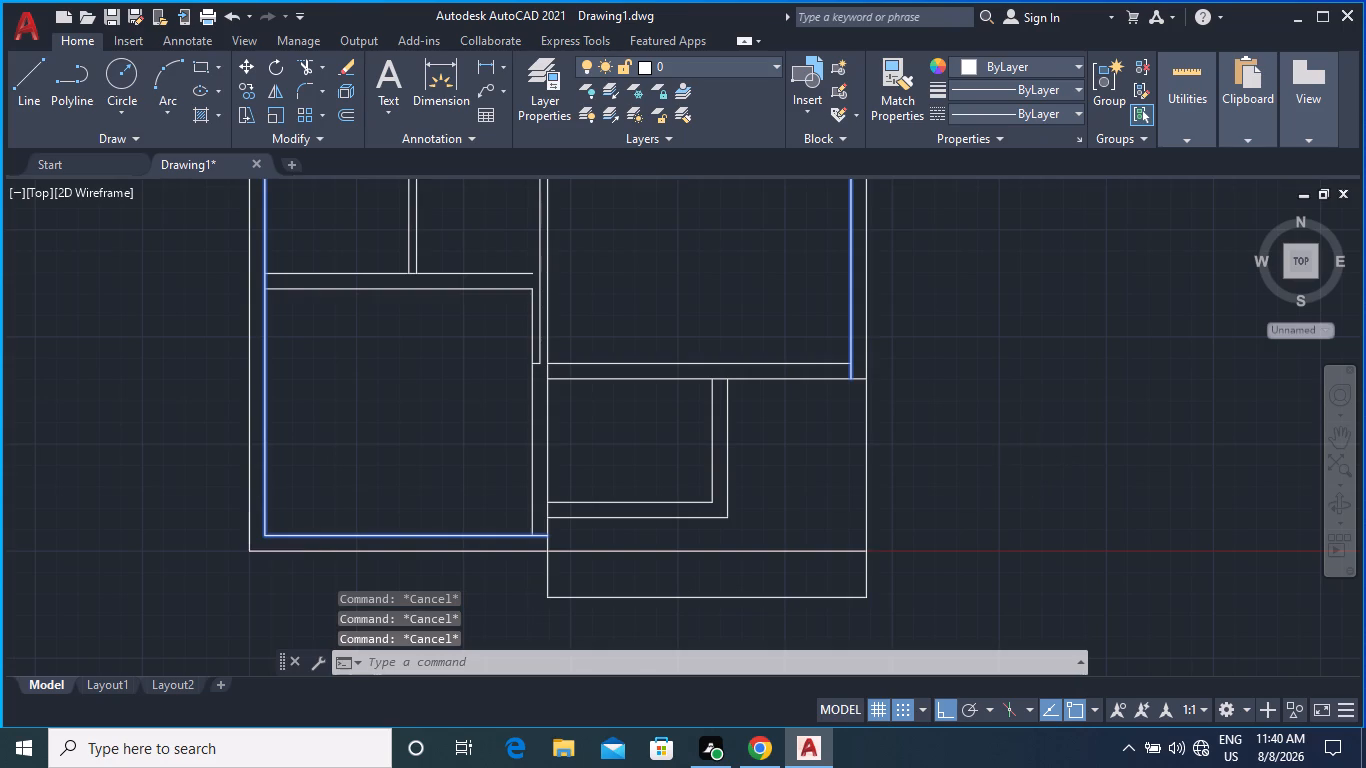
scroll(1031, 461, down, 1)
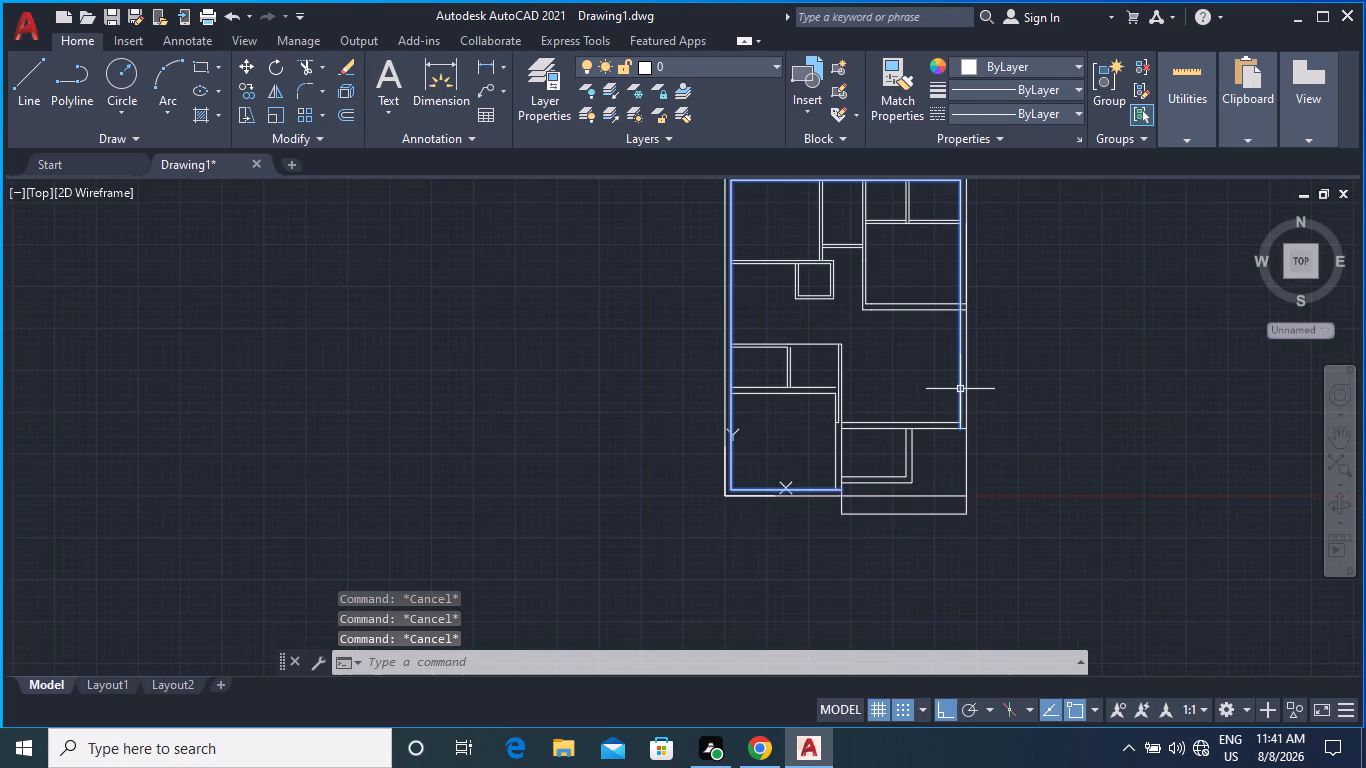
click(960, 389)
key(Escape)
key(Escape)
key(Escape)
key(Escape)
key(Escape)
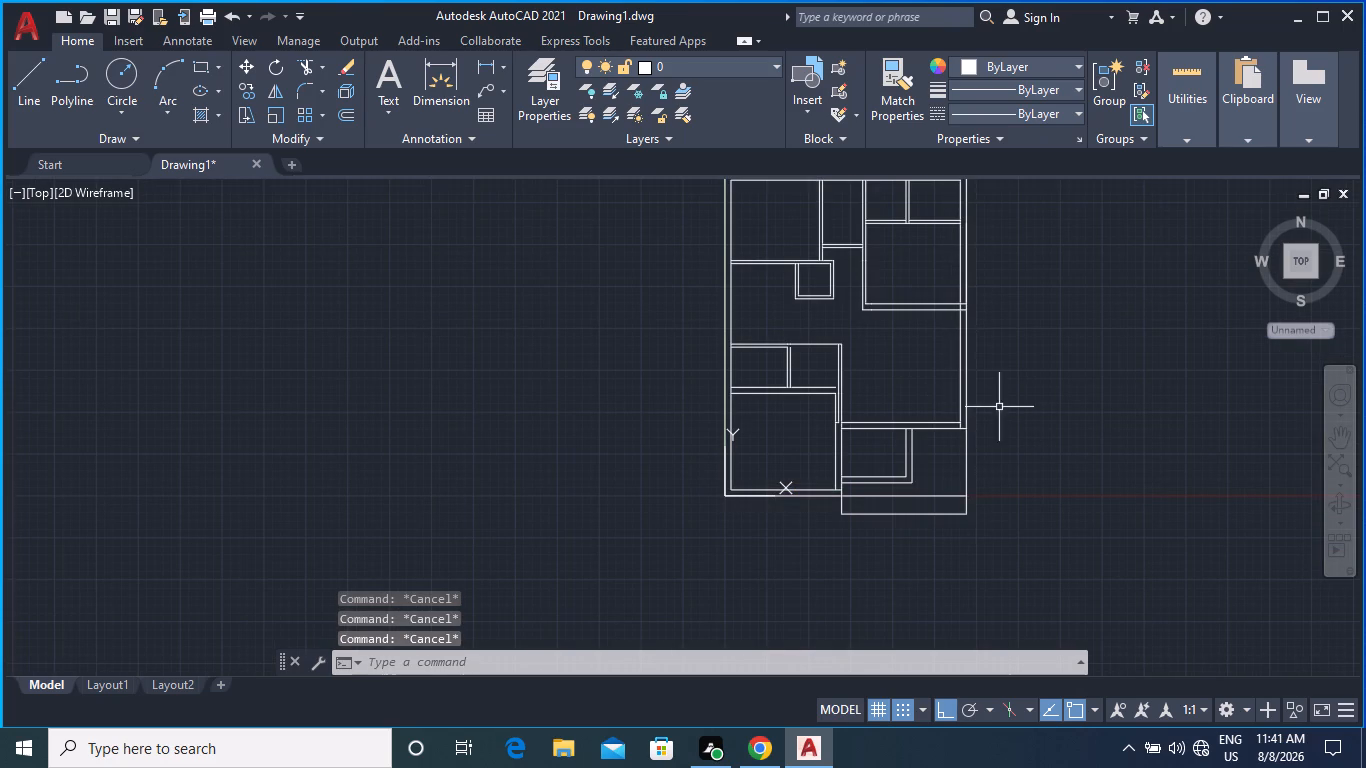
Trim the outline's bottom line between the central wall and the right outer line, opening the space to the lower extension.
middle_drag(1007, 398, 931, 417)
scroll(918, 511, up, 3)
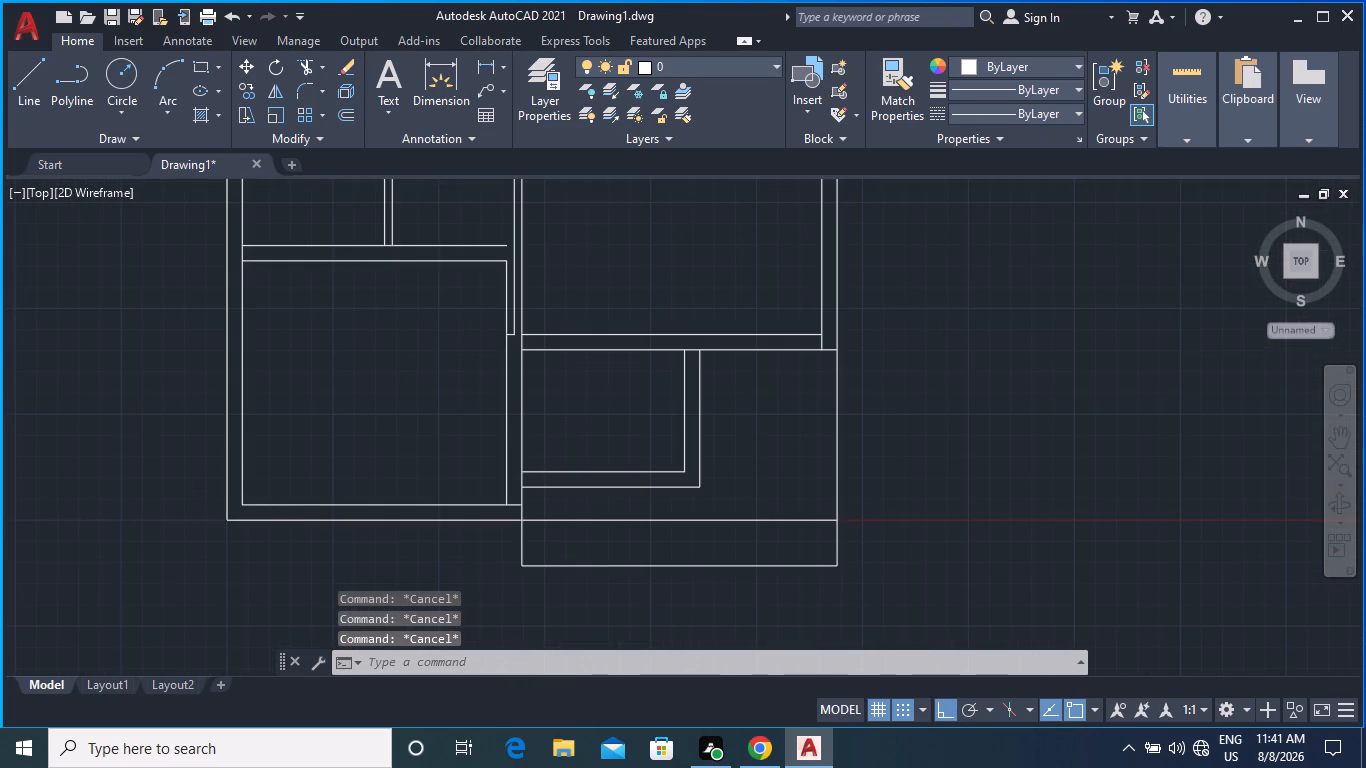
text(tr)
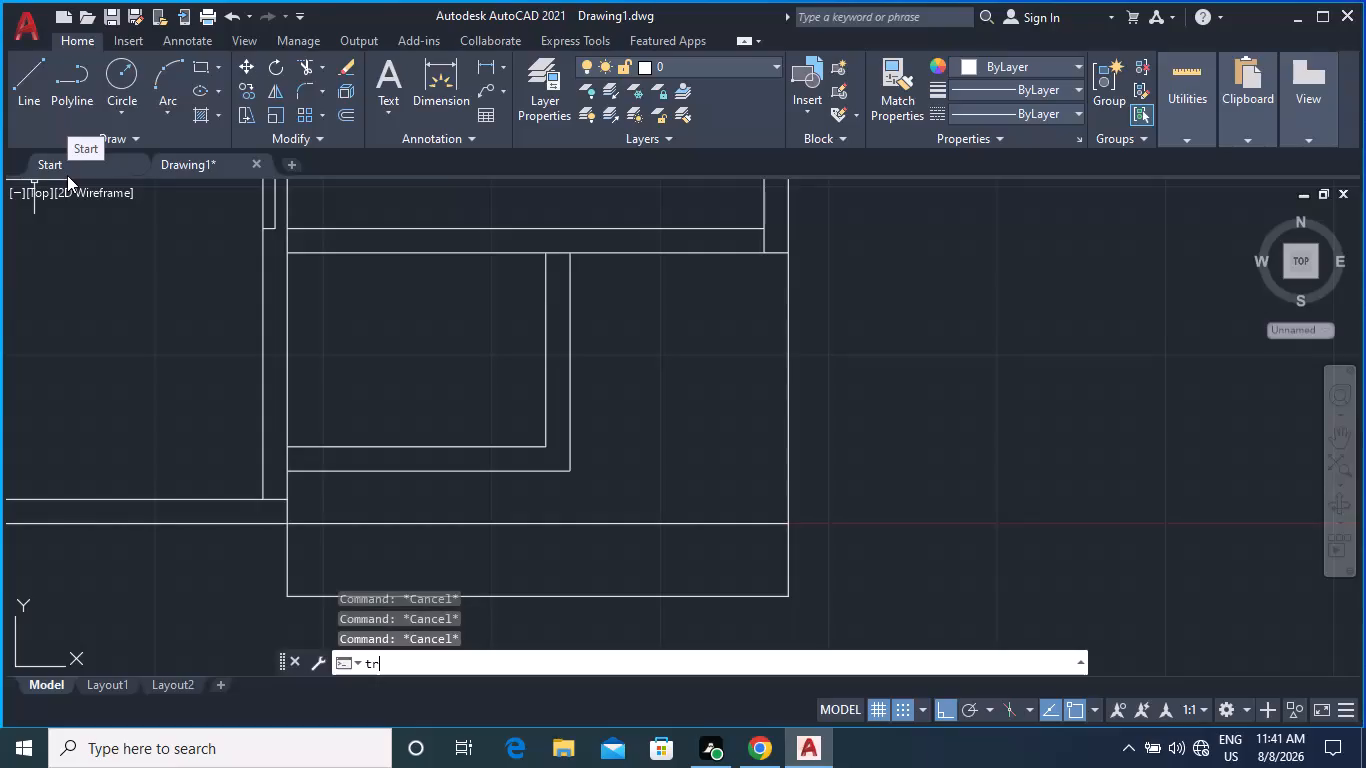
key(Return)
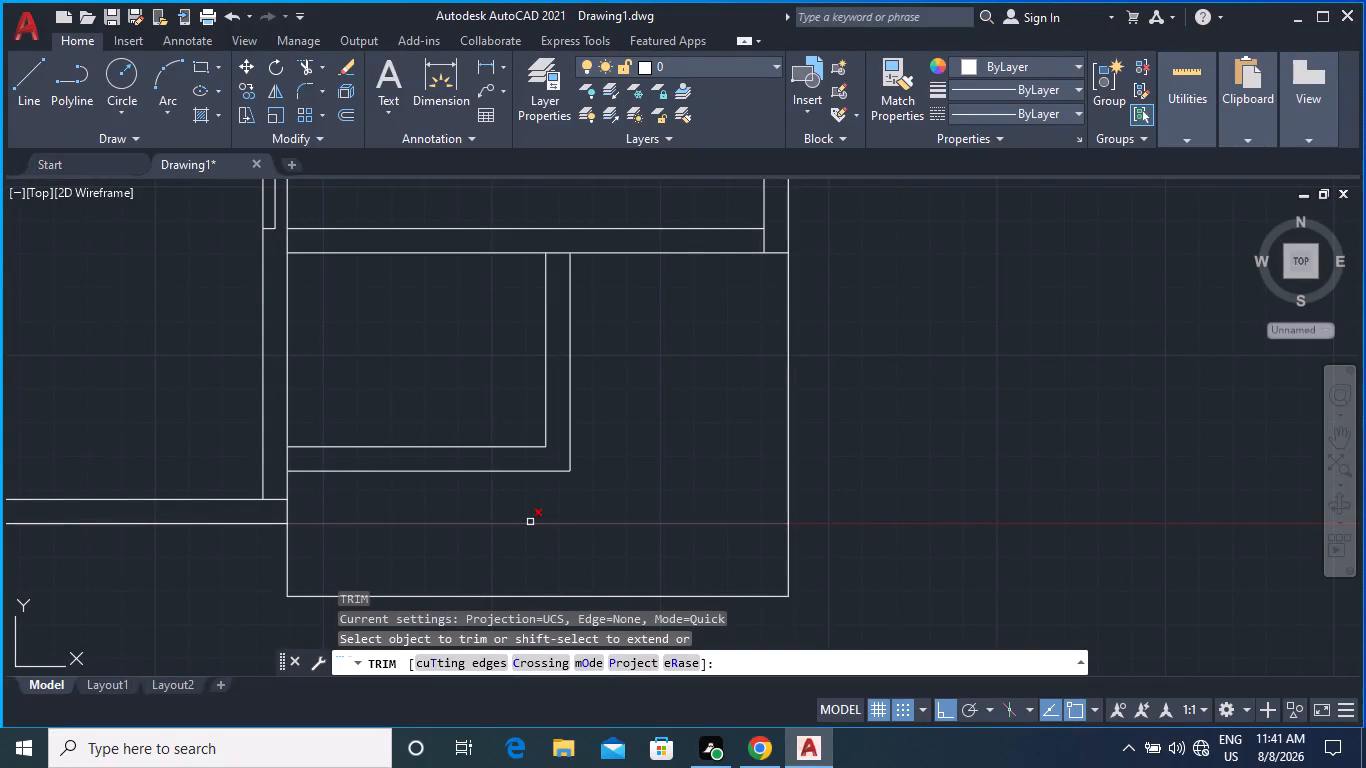
click(530, 522)
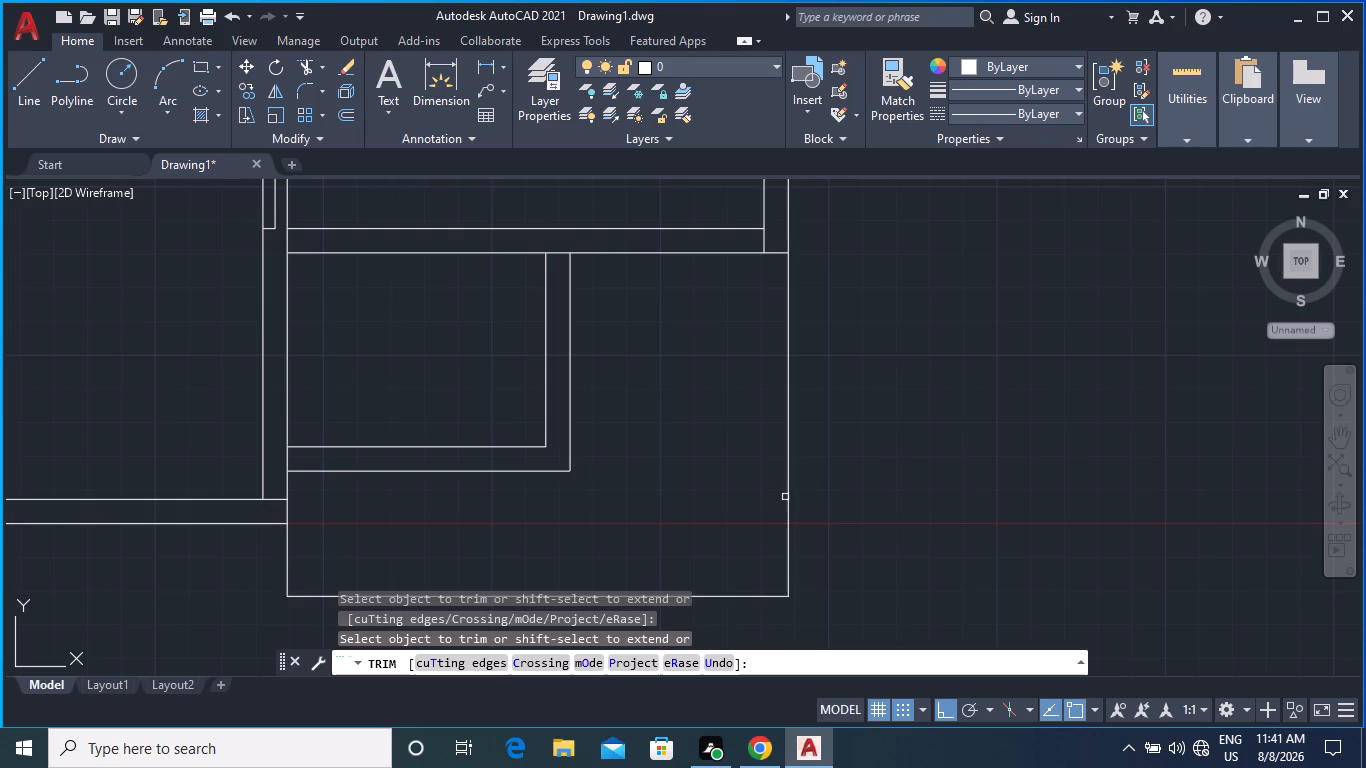
Draw a short vertical line continuing the lower-left room's right edge across the bottom wall to its outer face.
middle_drag(724, 505, 815, 435)
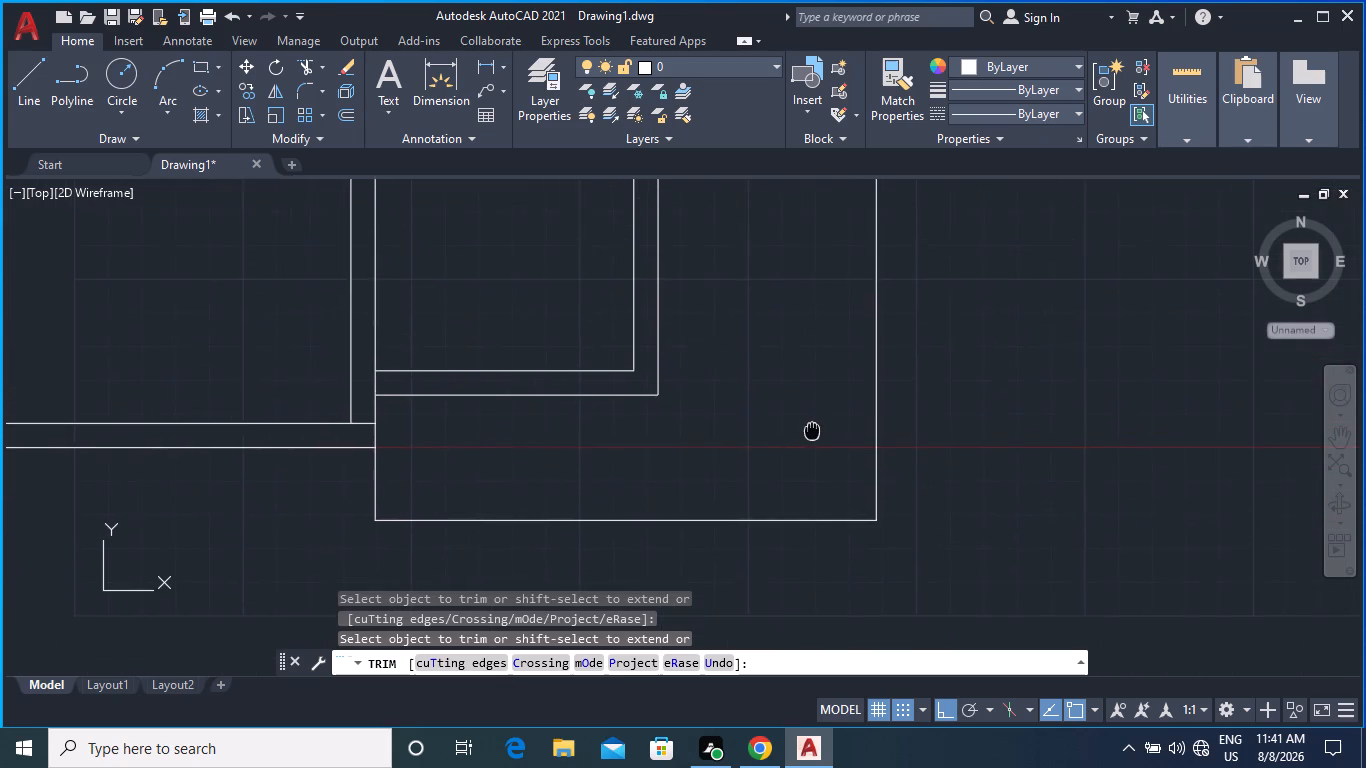
middle_drag(815, 435, 817, 440)
middle_drag(524, 449, 680, 465)
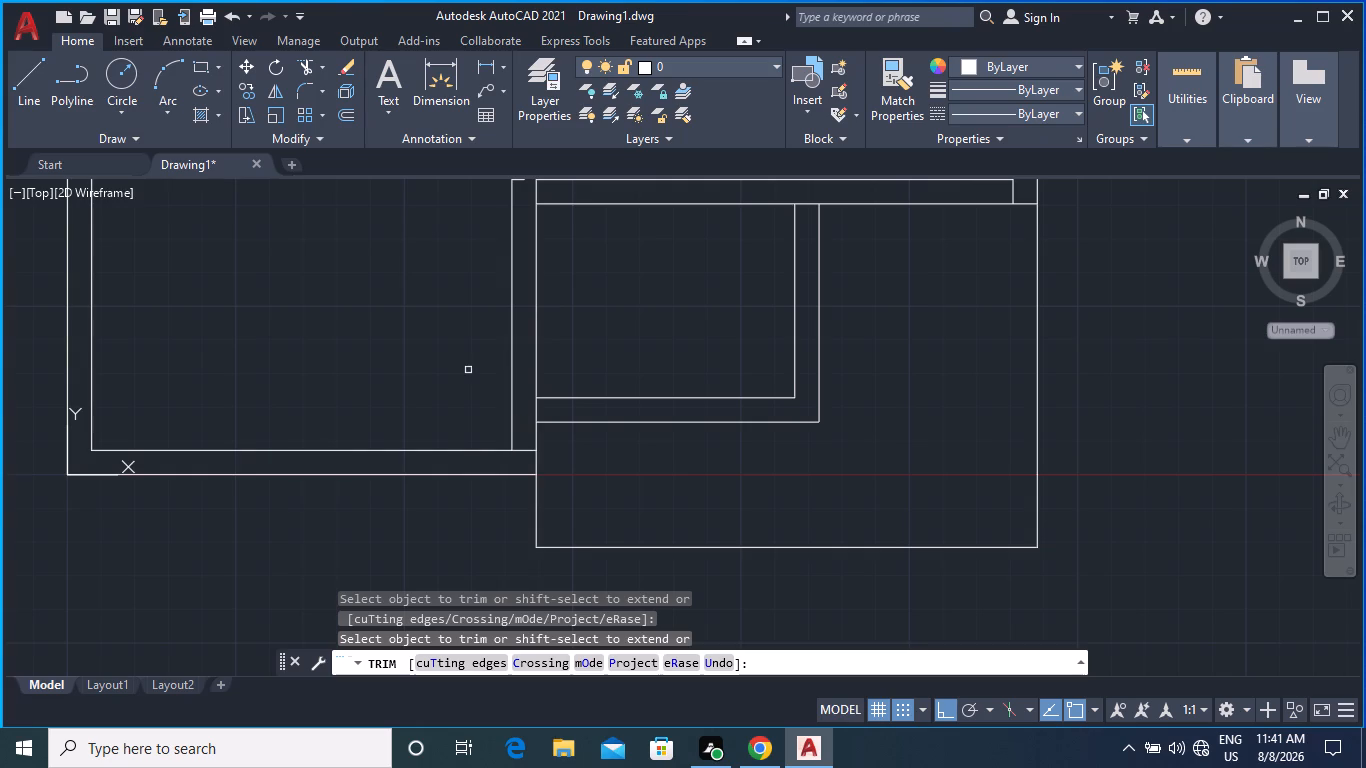
click(29, 94)
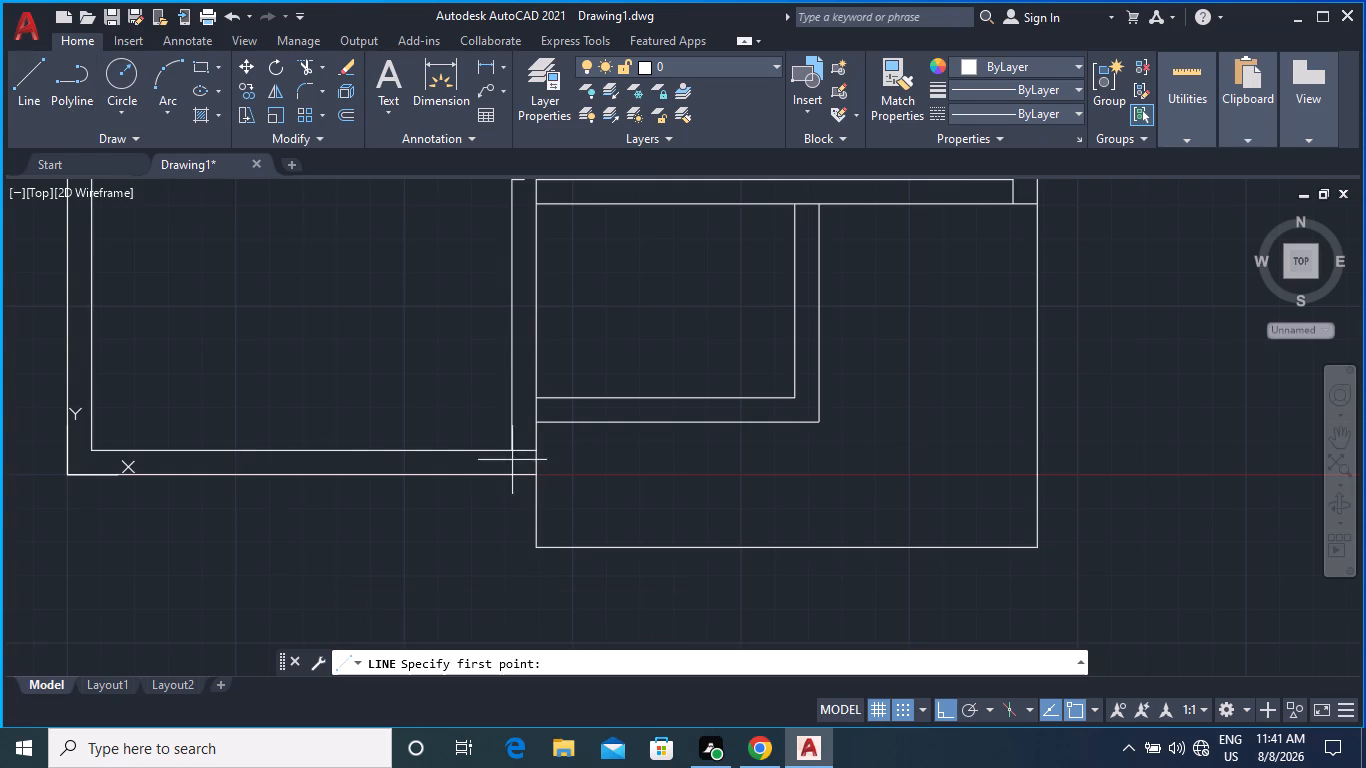
click(507, 450)
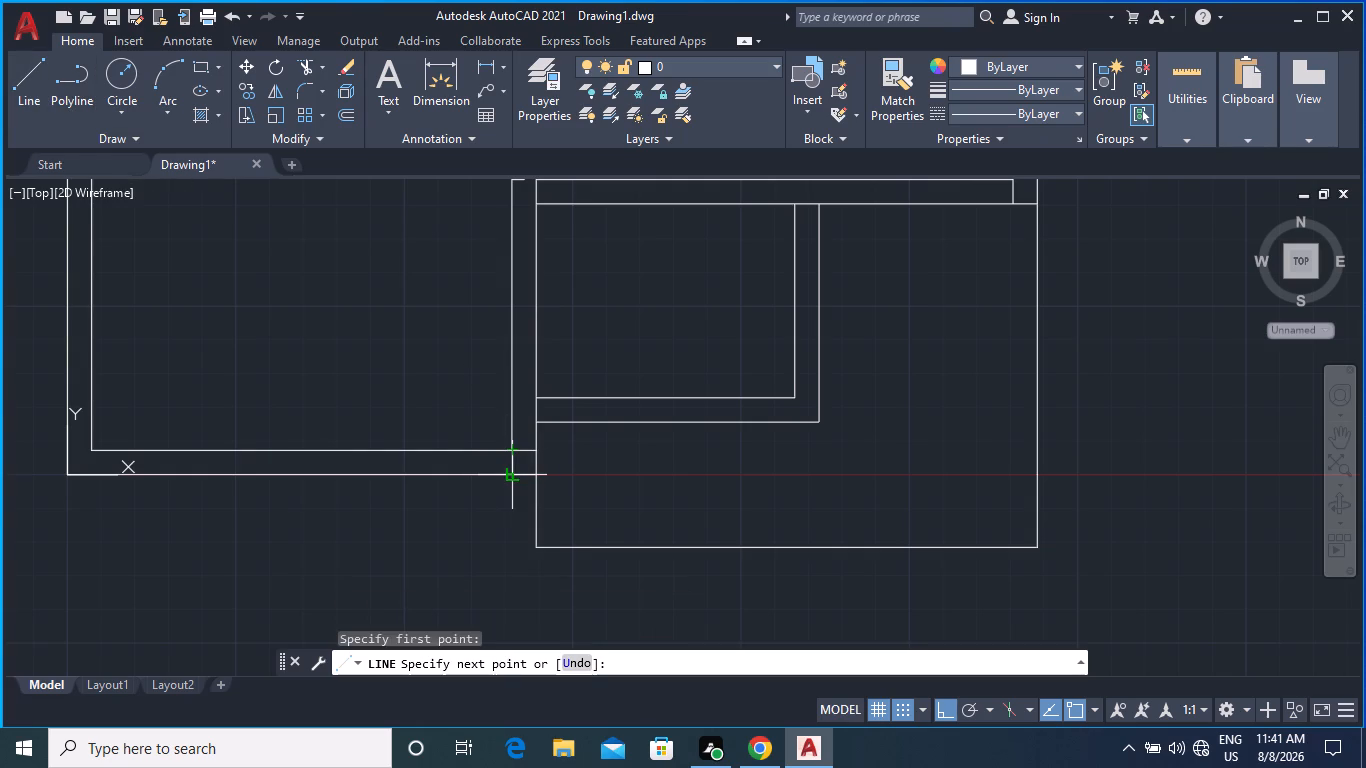
click(513, 478)
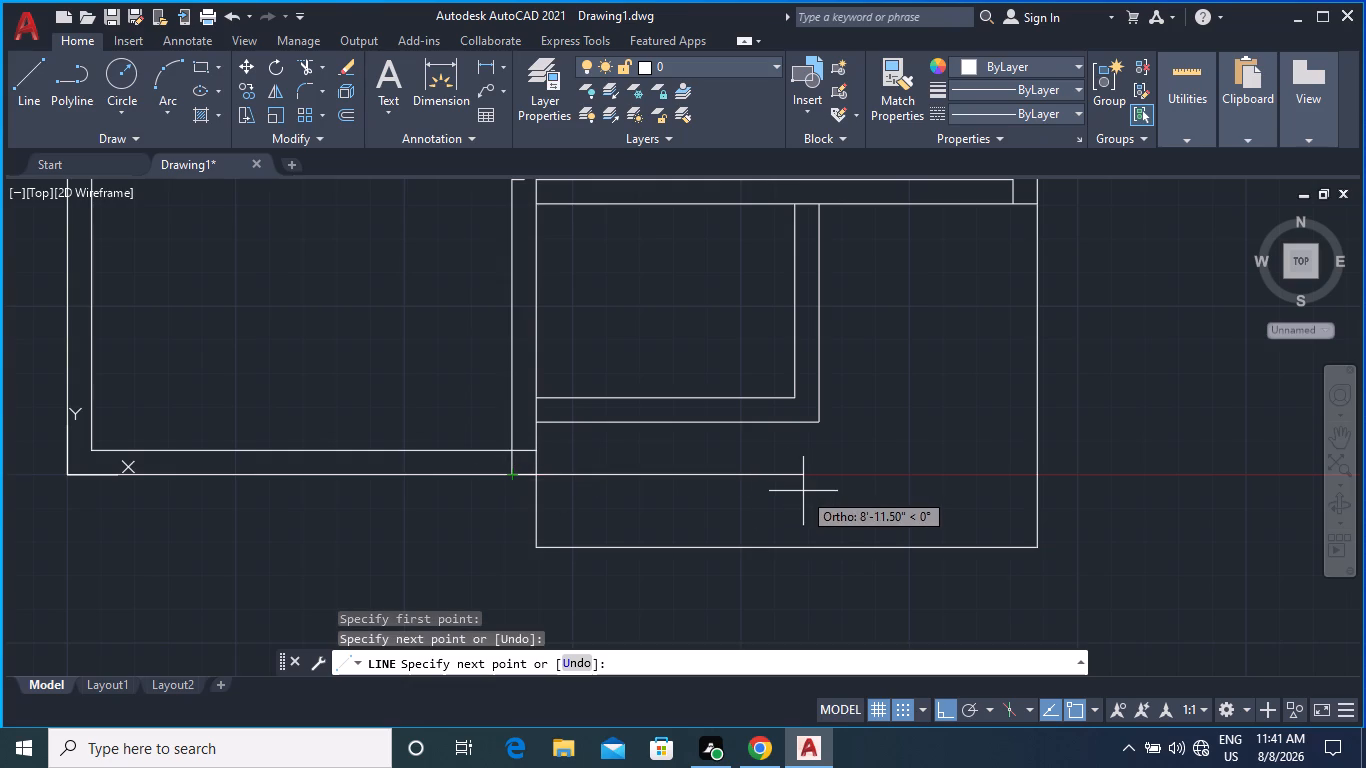
key(Escape)
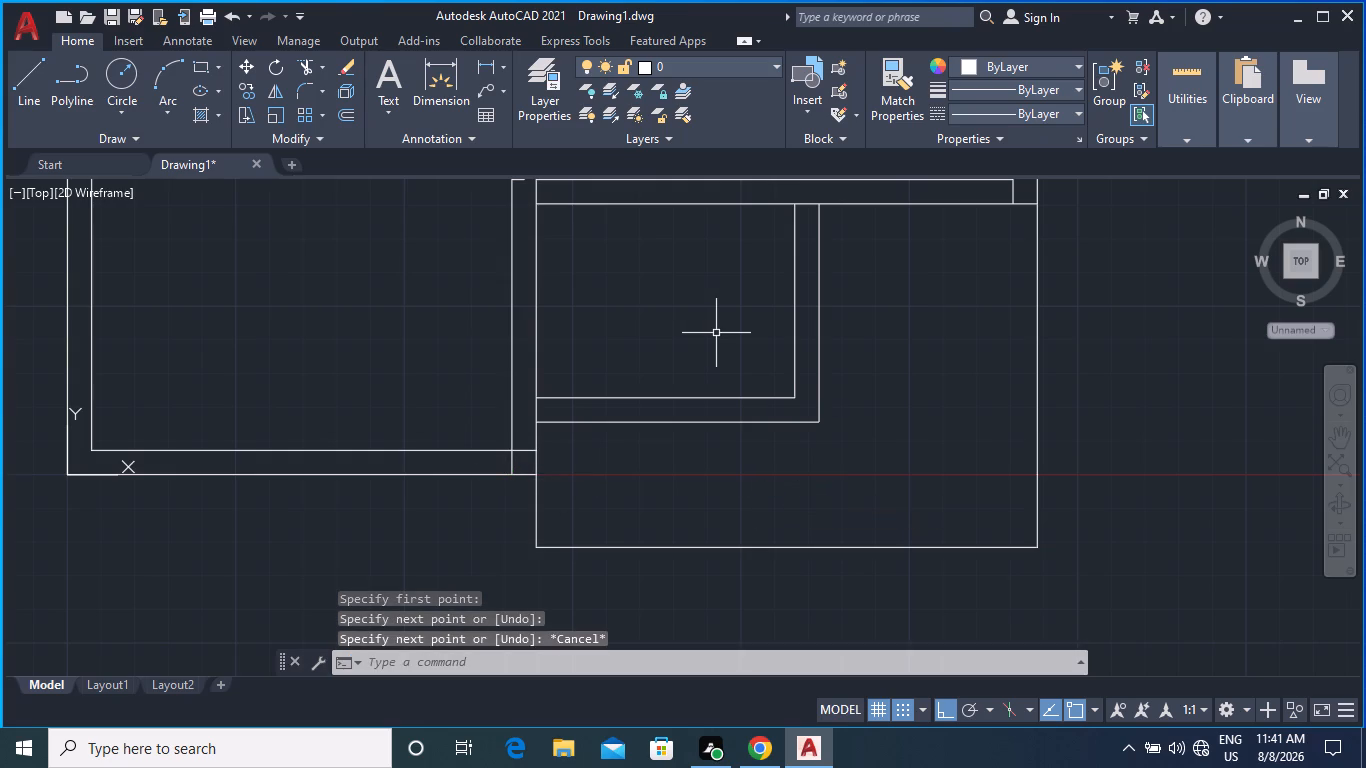
Trim the left outer wall's inner face between the two lines of the horizontal wall above the lower-left room.
middle_drag(716, 333, 632, 372)
middle_click(632, 372)
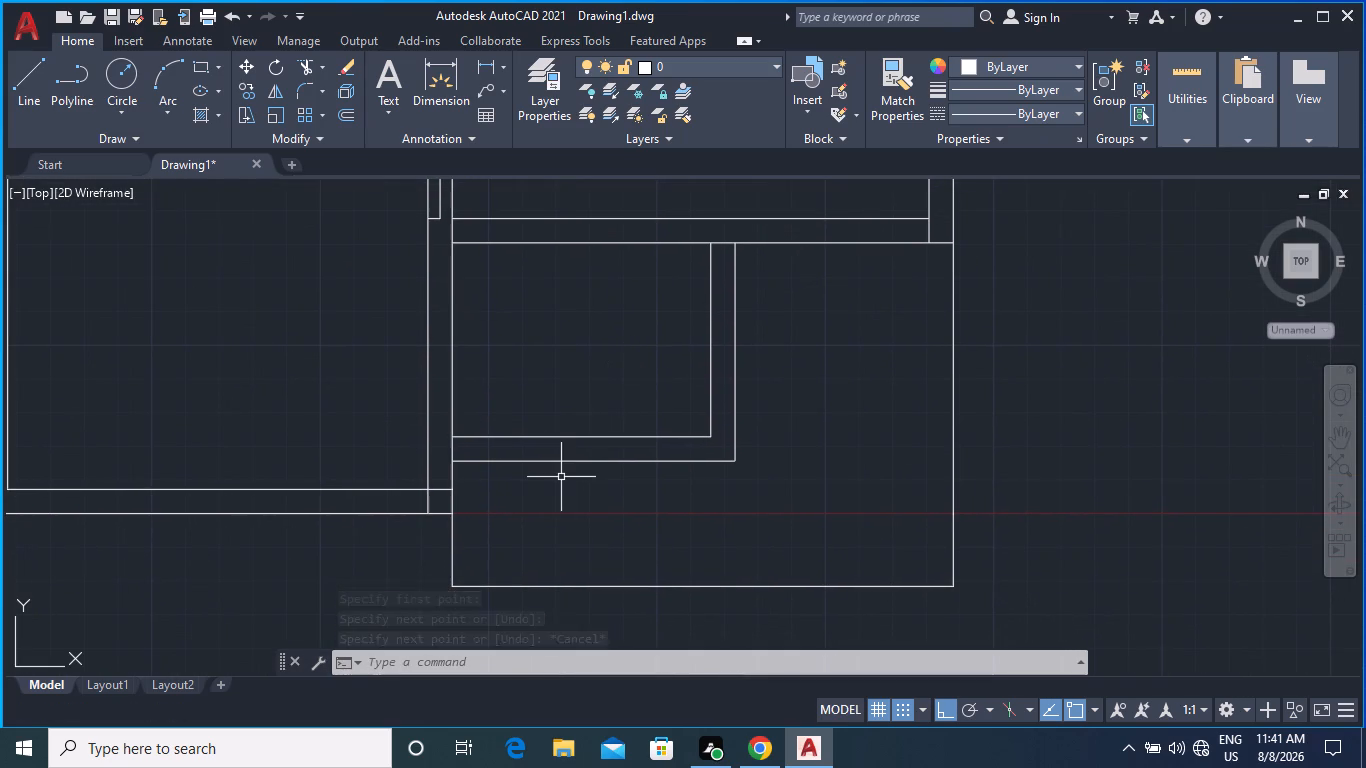
middle_drag(495, 290, 490, 362)
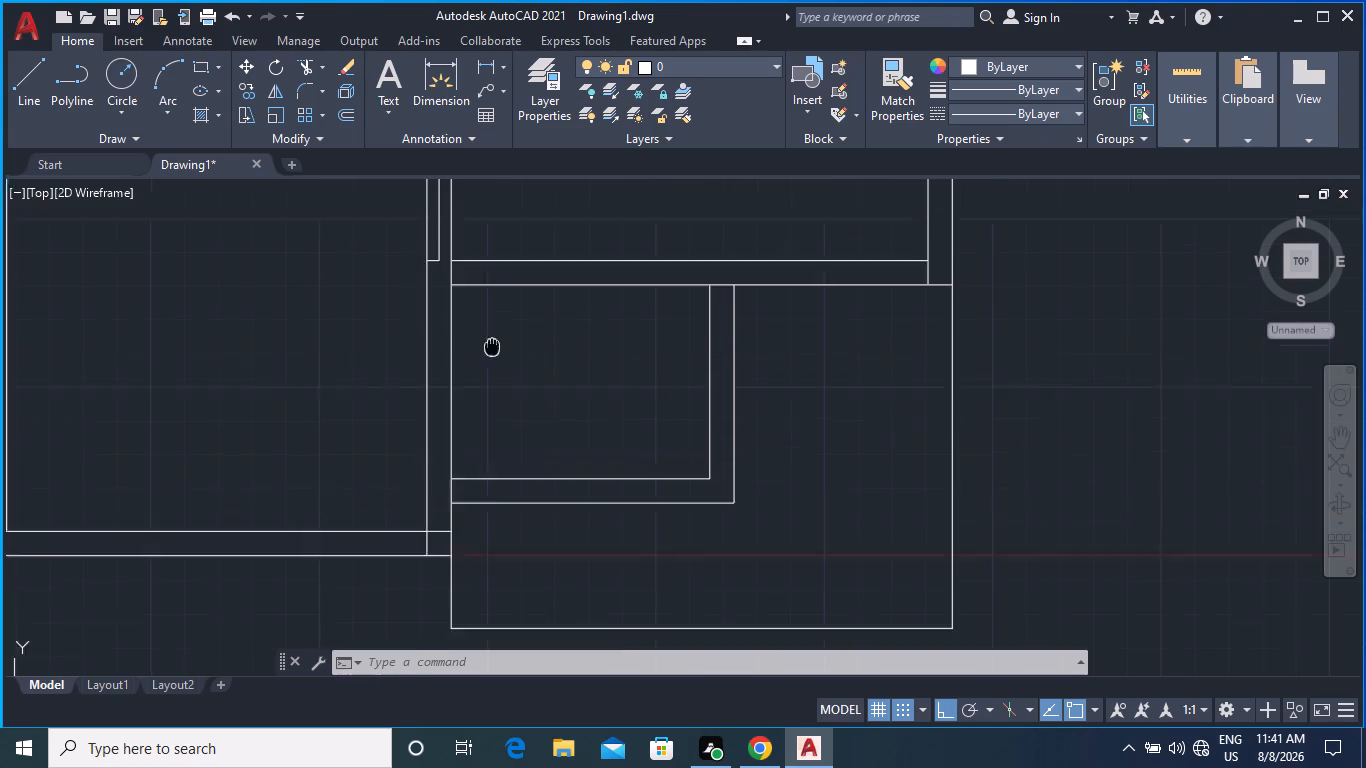
middle_drag(490, 362, 494, 545)
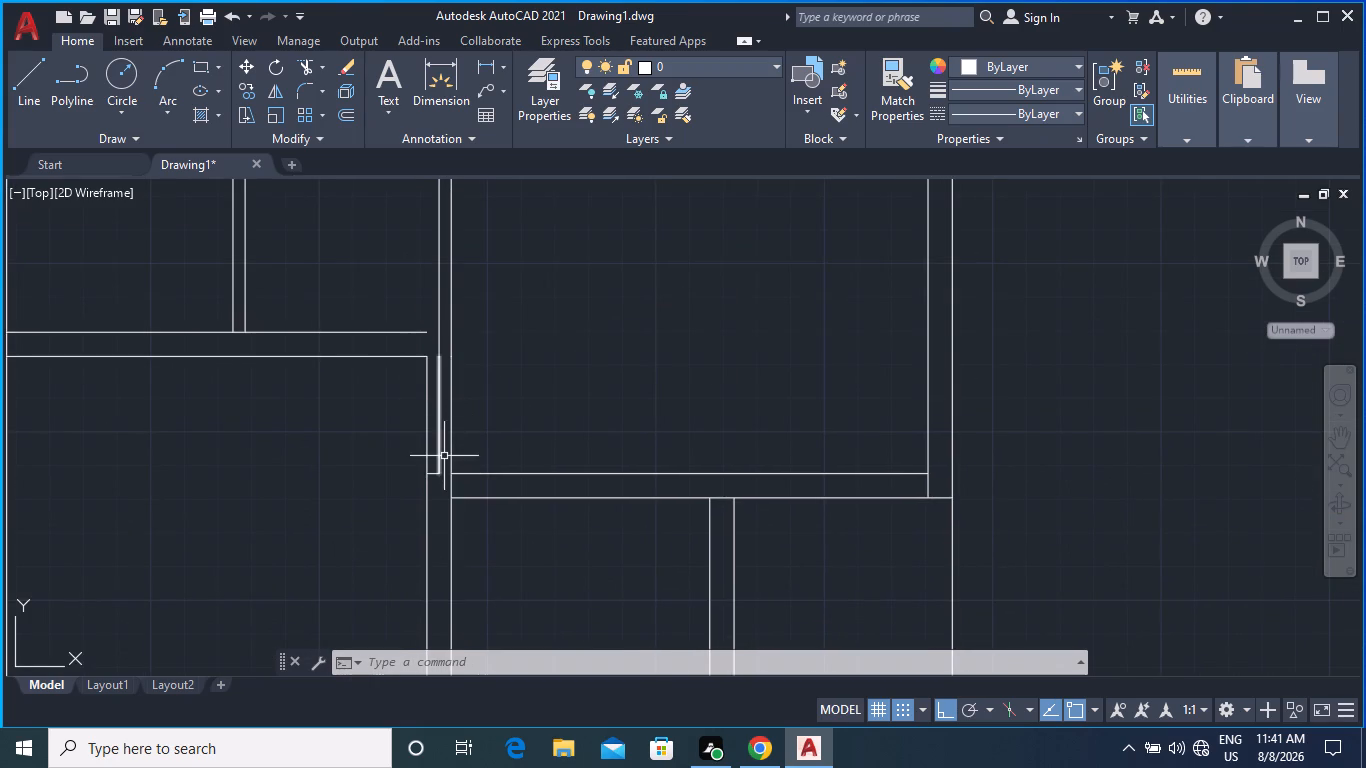
scroll(531, 358, down, 2)
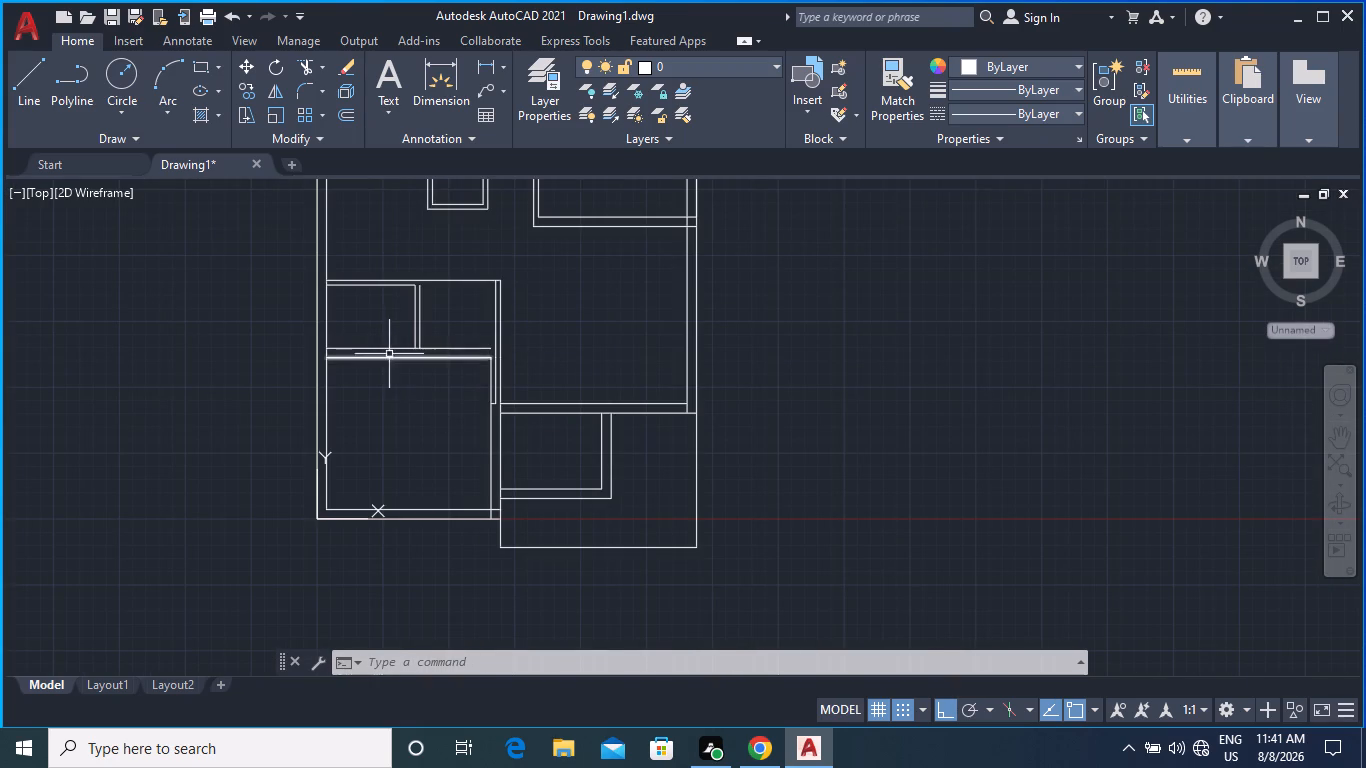
scroll(378, 354, up, 2)
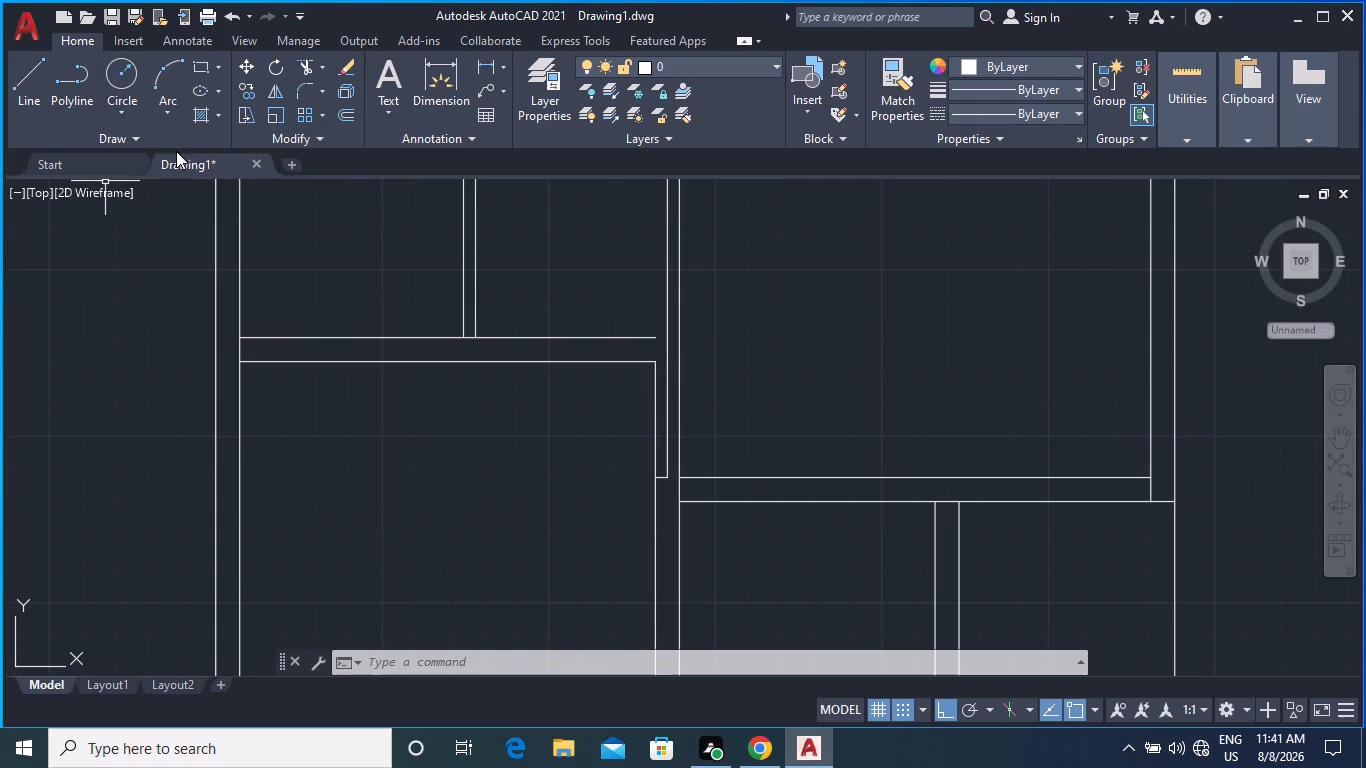
key(t)
key(r)
key(Return)
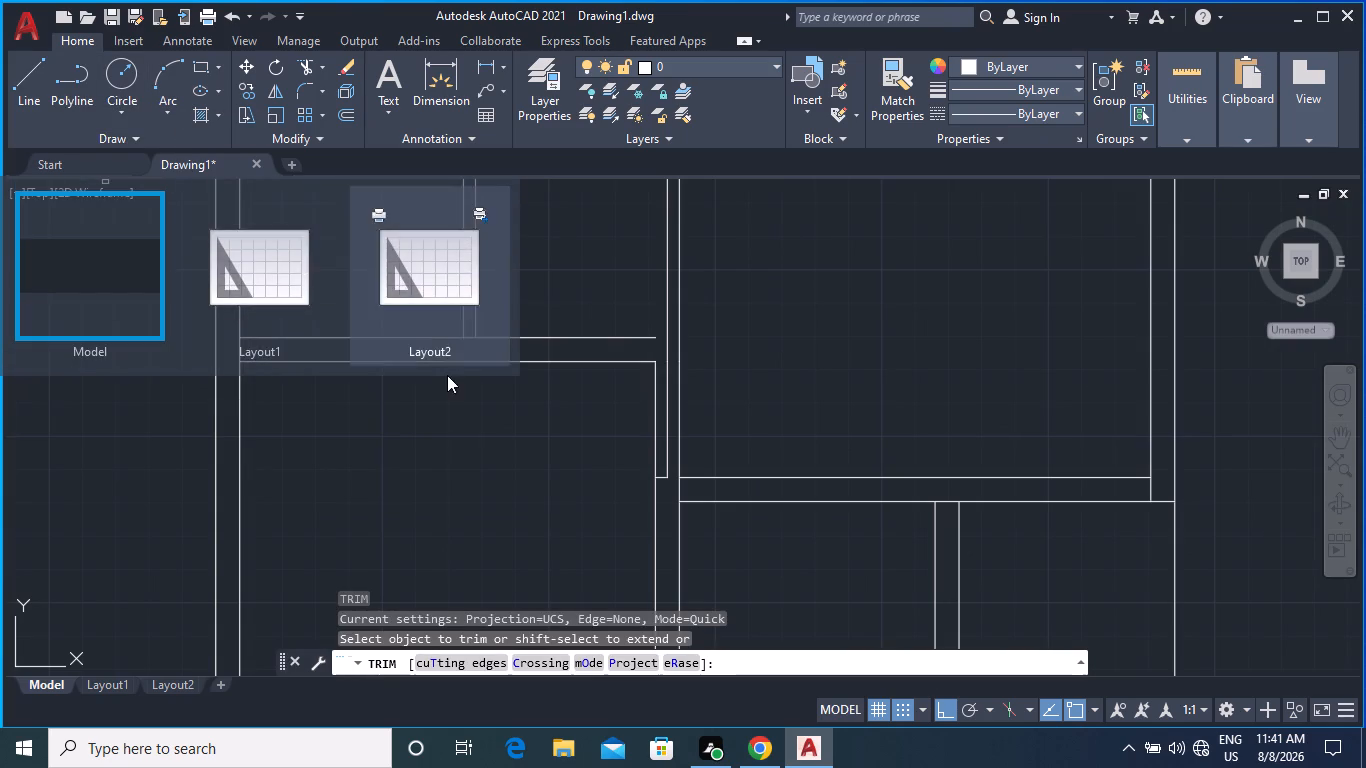
click(240, 348)
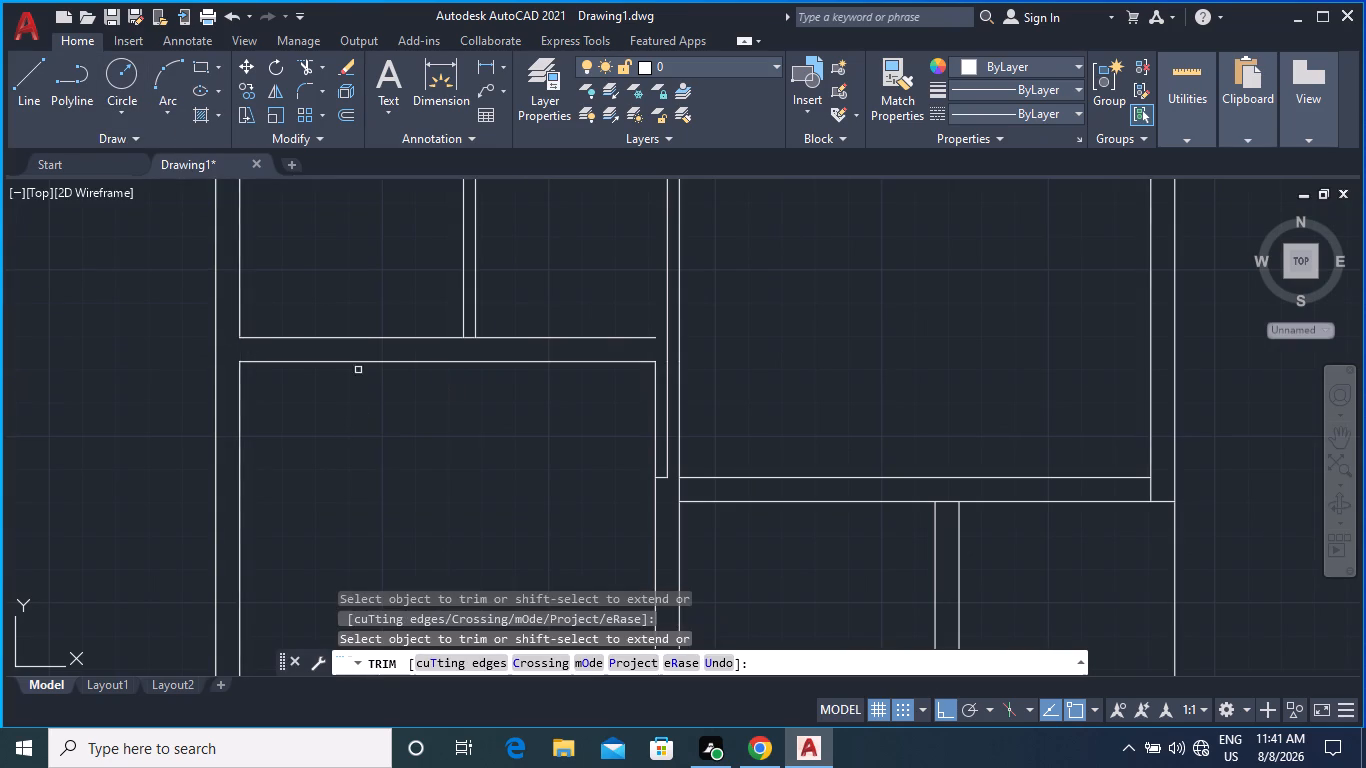
Trim the bottom wall's inner line and the short vertical line where the bottom wall meets the central wall.
scroll(363, 399, down, 1)
middle_drag(395, 453, 334, 309)
scroll(334, 309, down, 1)
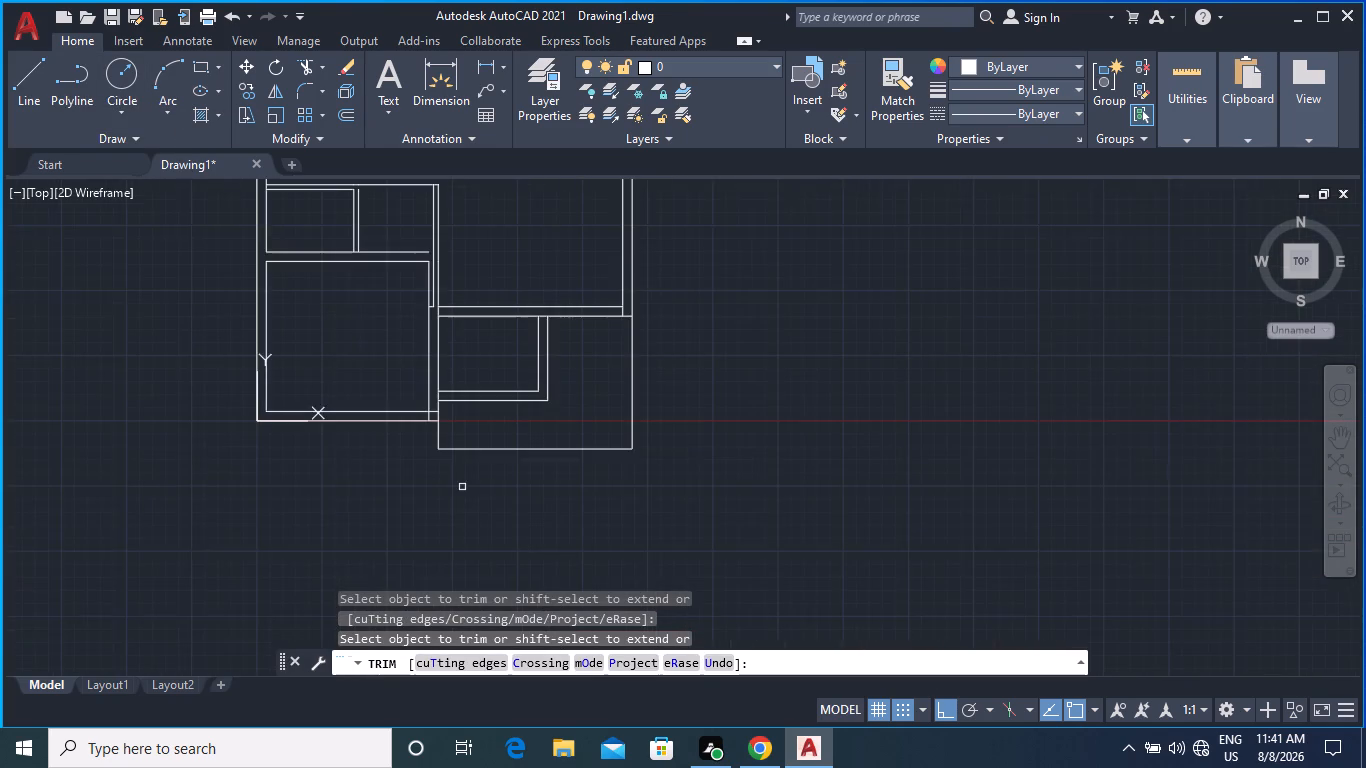
scroll(421, 397, up, 2)
scroll(460, 473, up, 2)
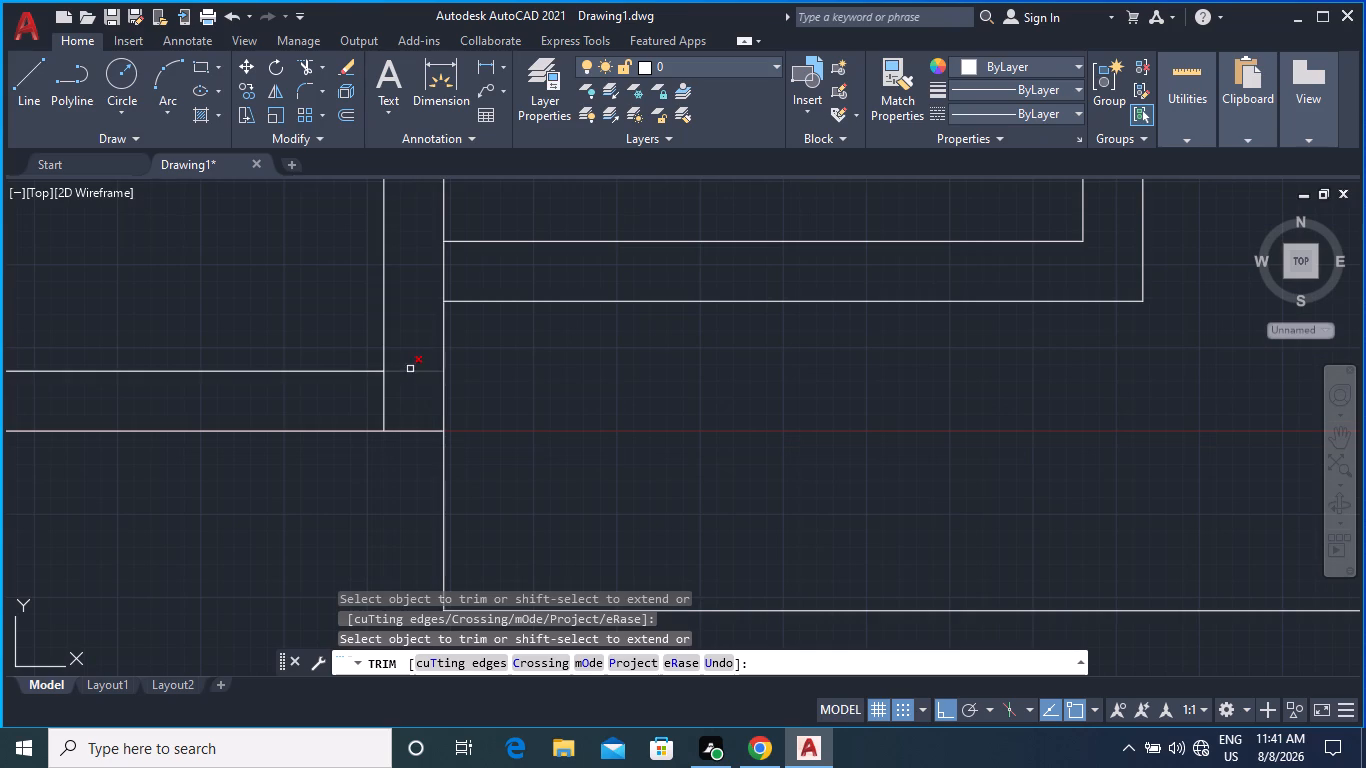
click(410, 369)
click(384, 405)
scroll(443, 379, down, 2)
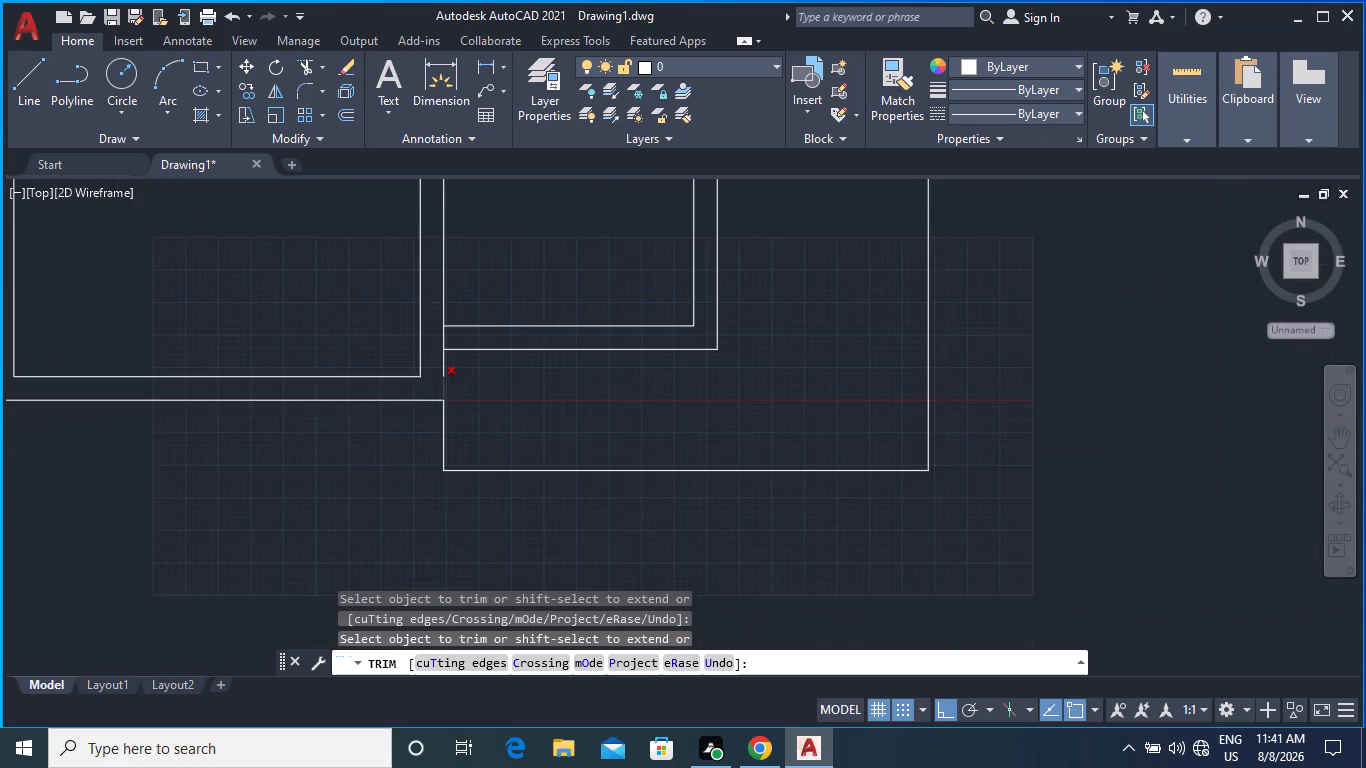
Trim the central wall's right face between the two lines of the horizontal wall above the lower-right room.
middle_drag(503, 368, 510, 535)
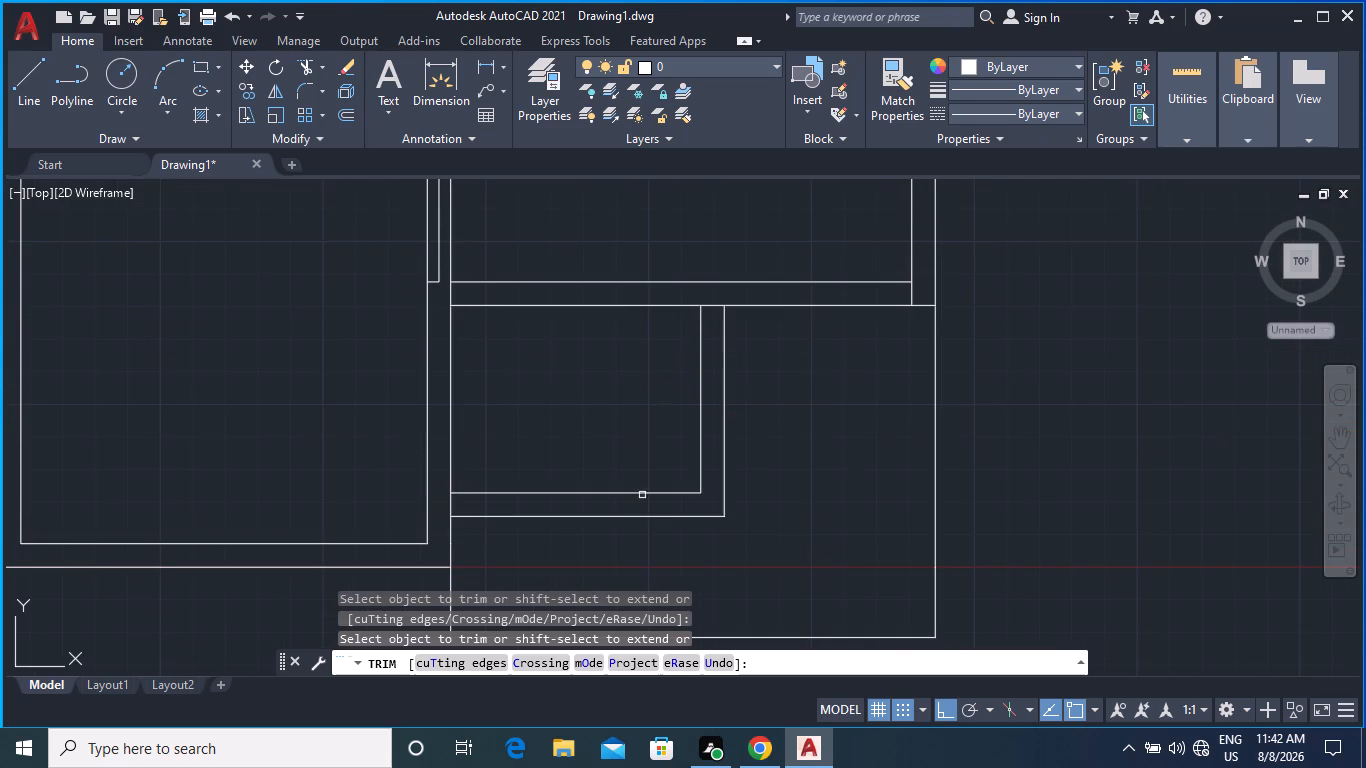
click(450, 296)
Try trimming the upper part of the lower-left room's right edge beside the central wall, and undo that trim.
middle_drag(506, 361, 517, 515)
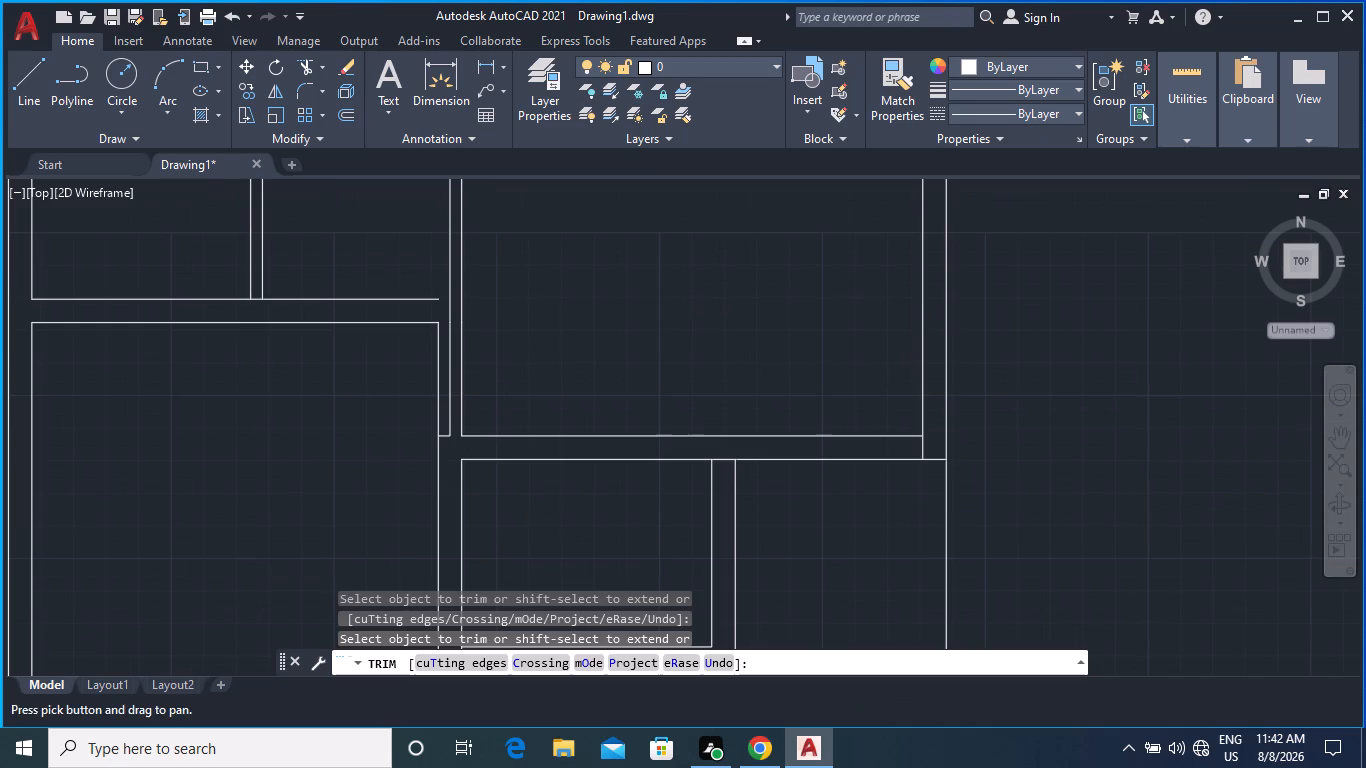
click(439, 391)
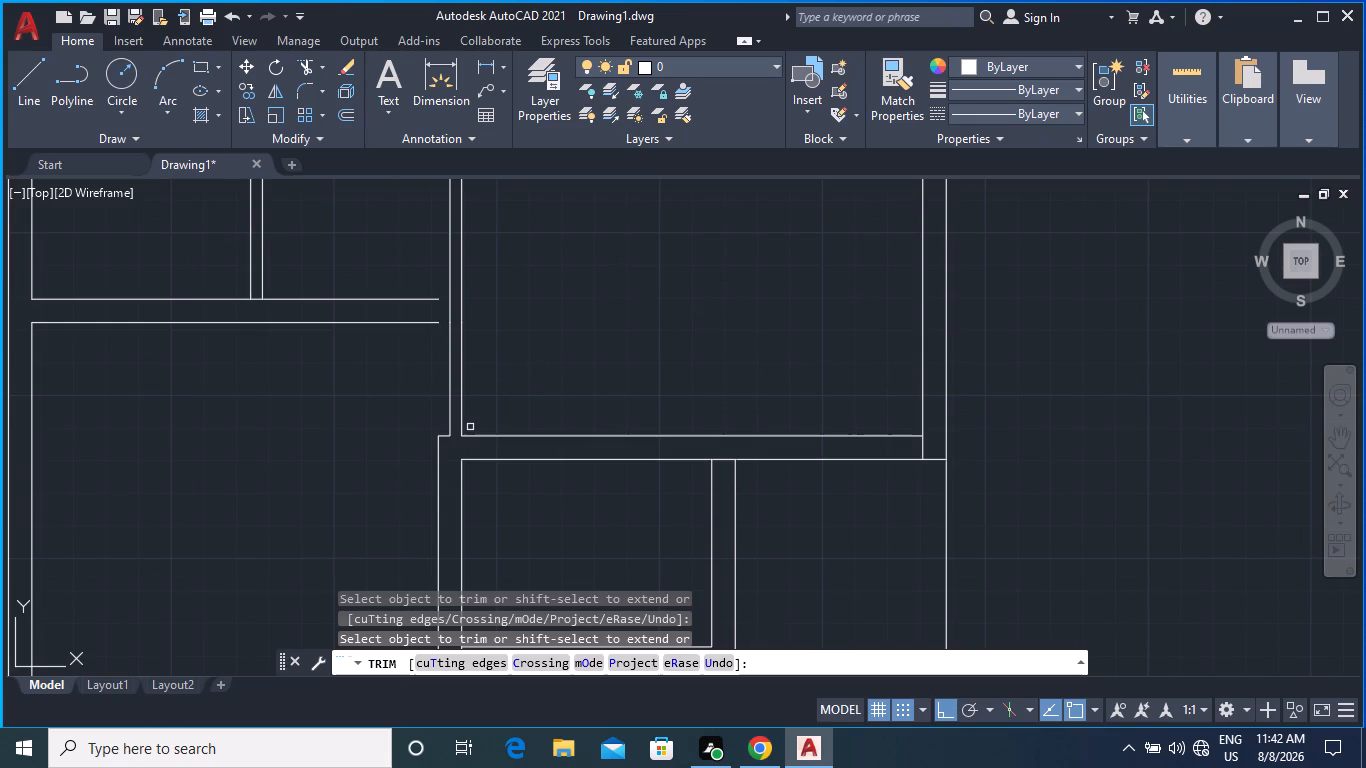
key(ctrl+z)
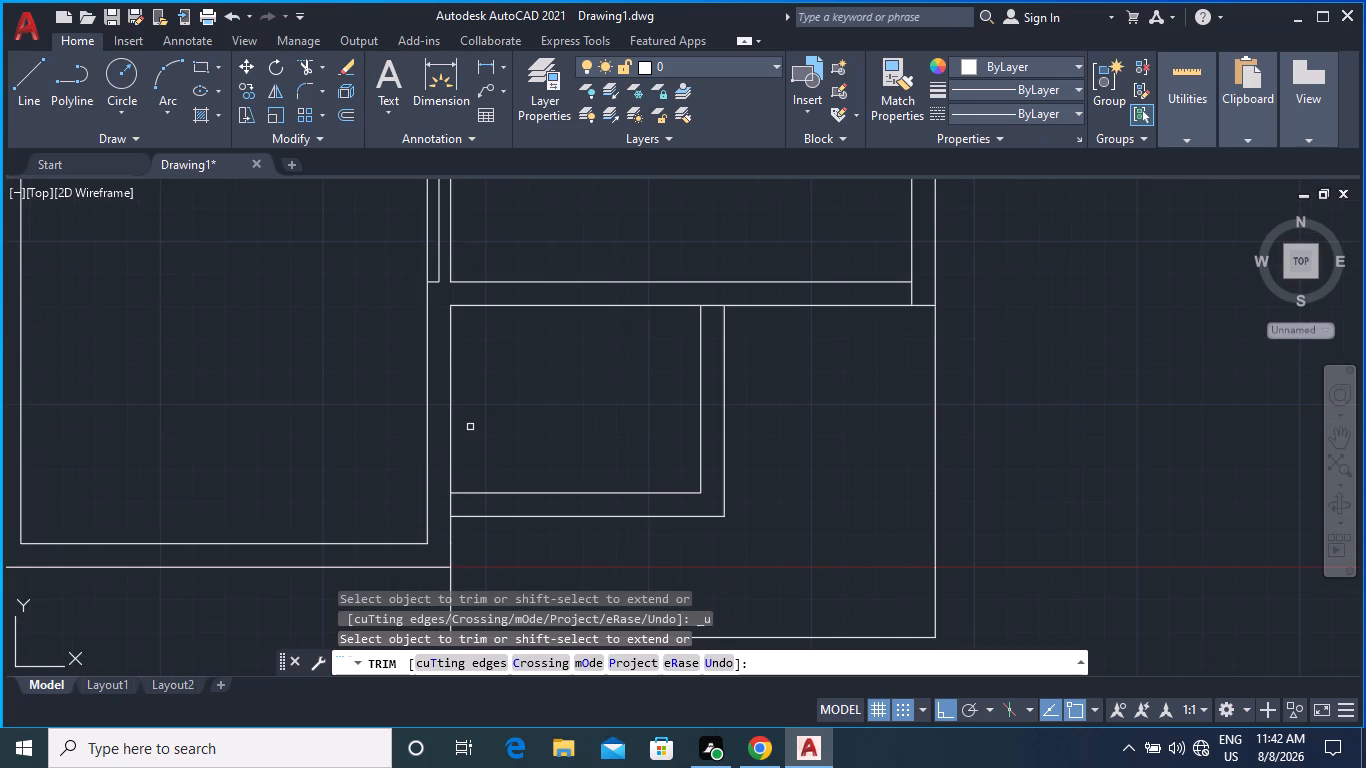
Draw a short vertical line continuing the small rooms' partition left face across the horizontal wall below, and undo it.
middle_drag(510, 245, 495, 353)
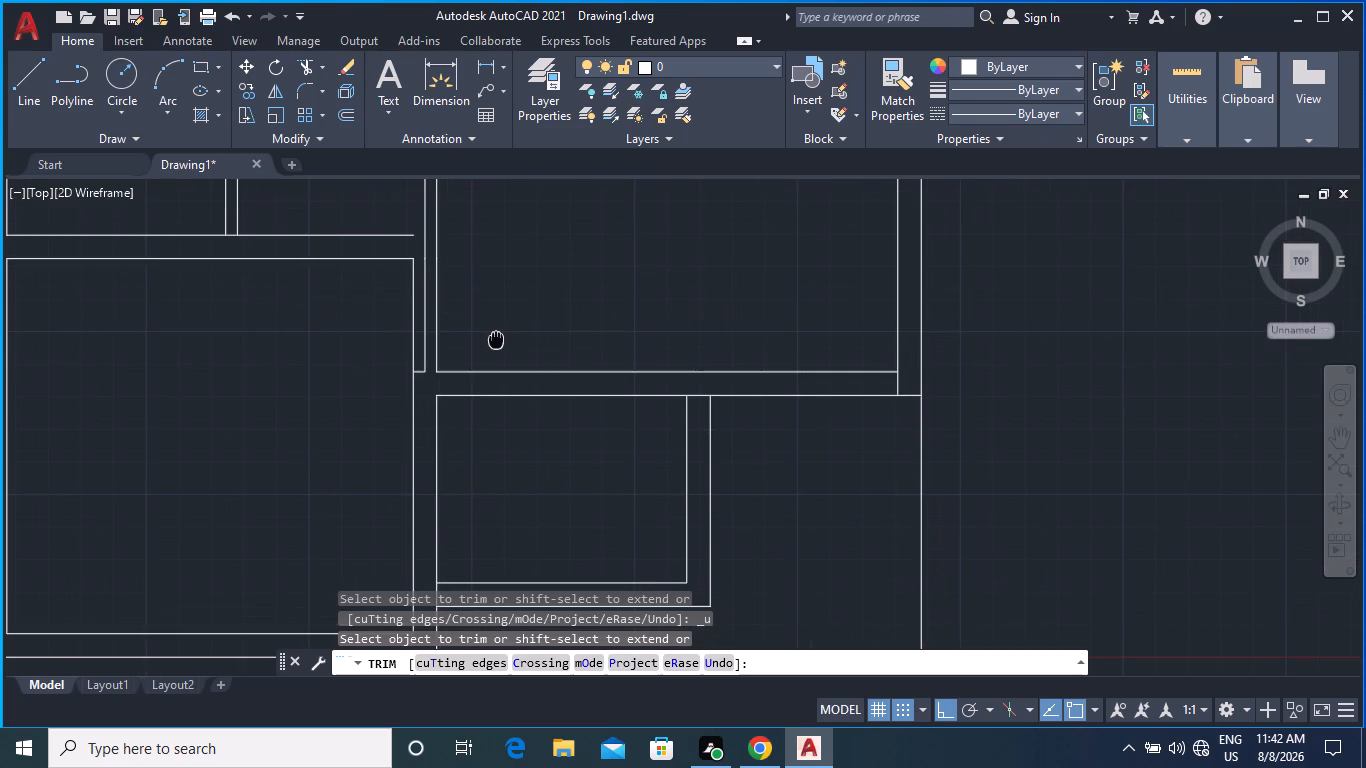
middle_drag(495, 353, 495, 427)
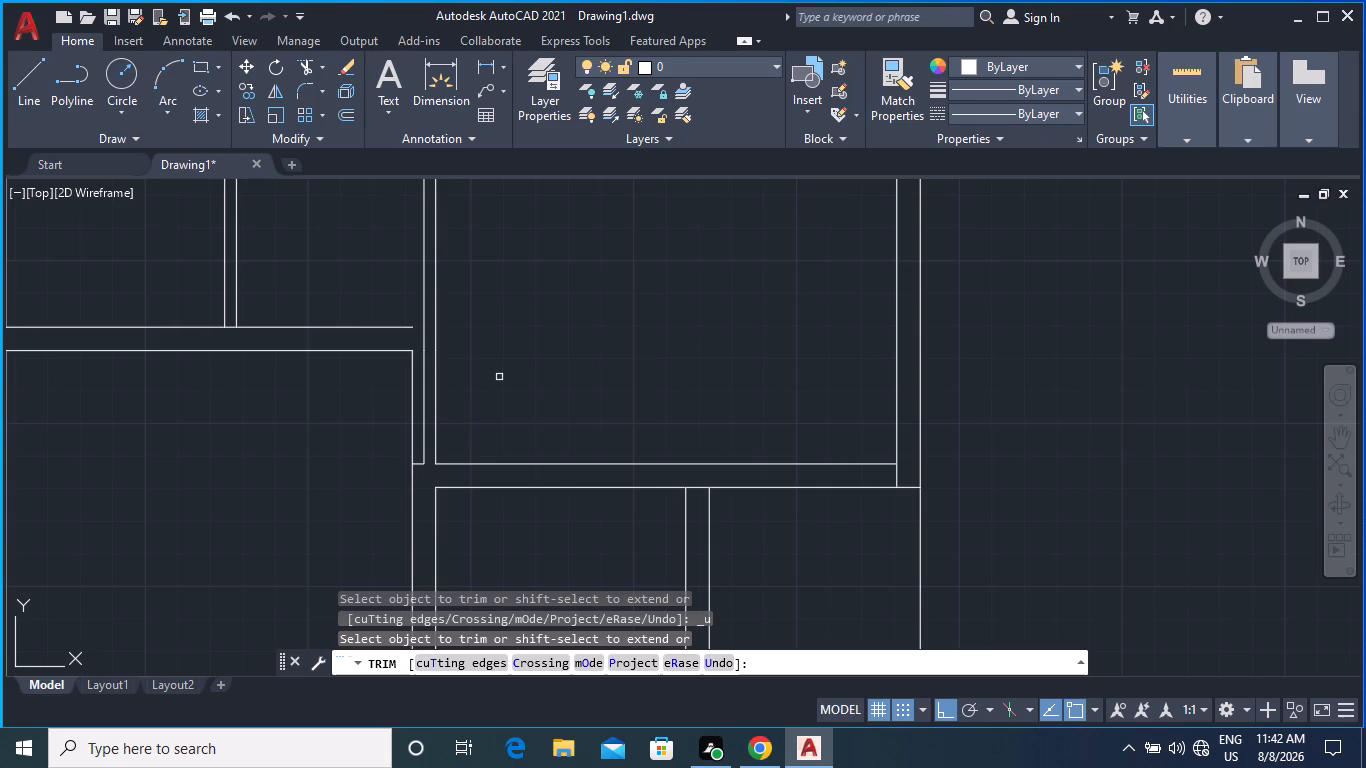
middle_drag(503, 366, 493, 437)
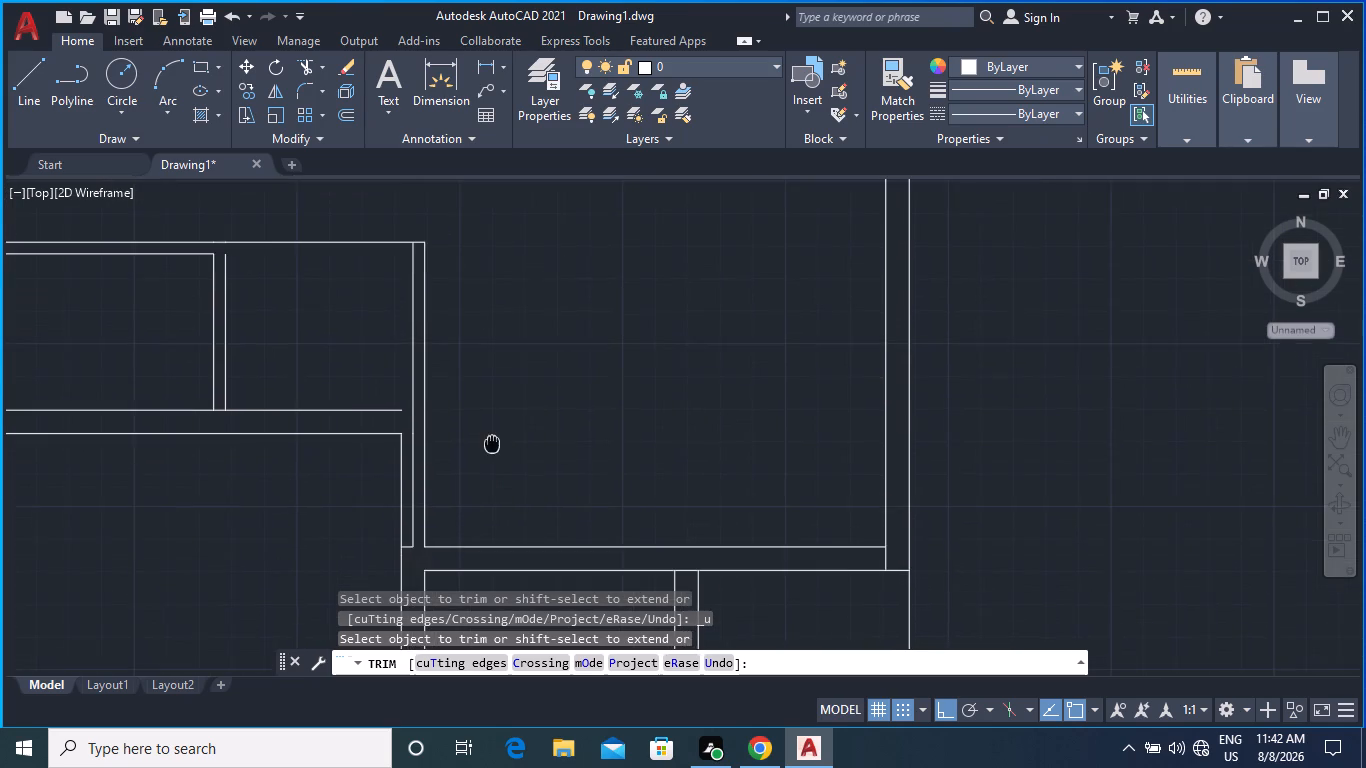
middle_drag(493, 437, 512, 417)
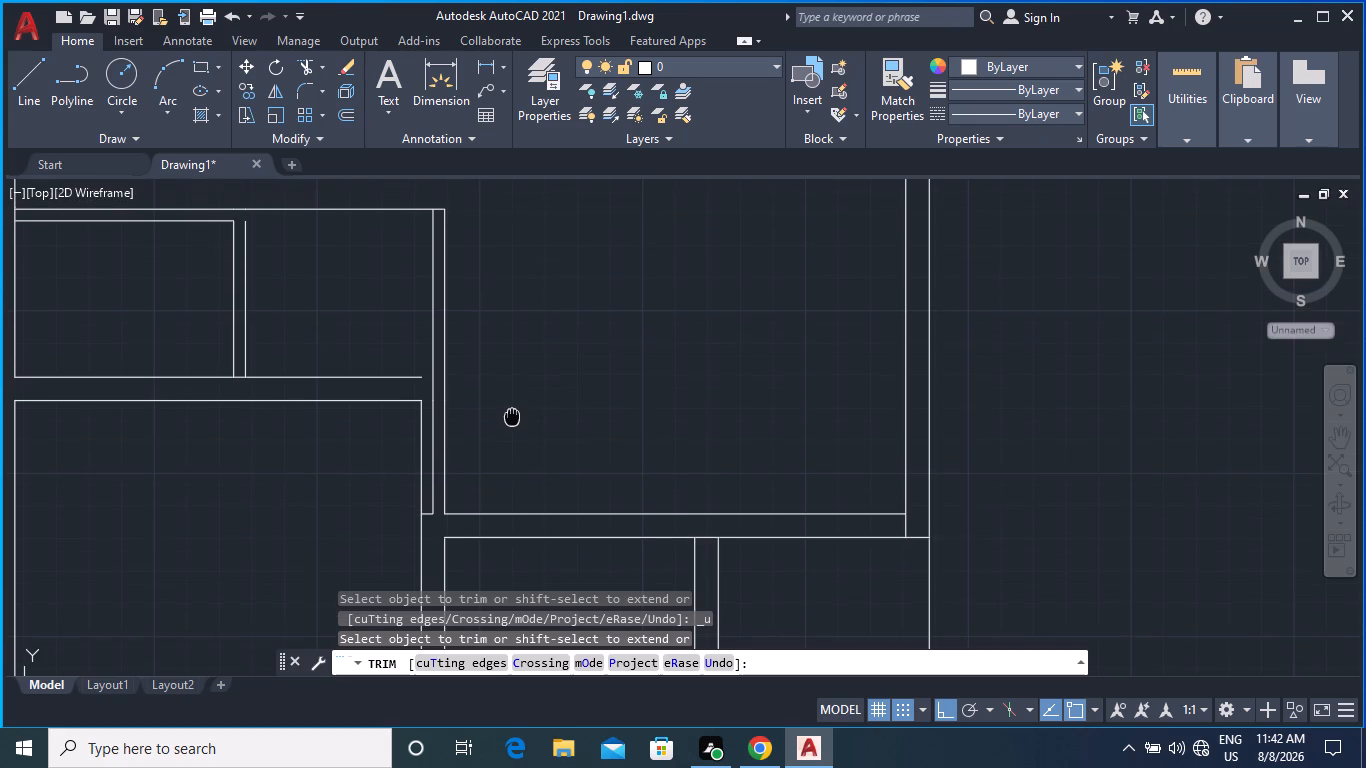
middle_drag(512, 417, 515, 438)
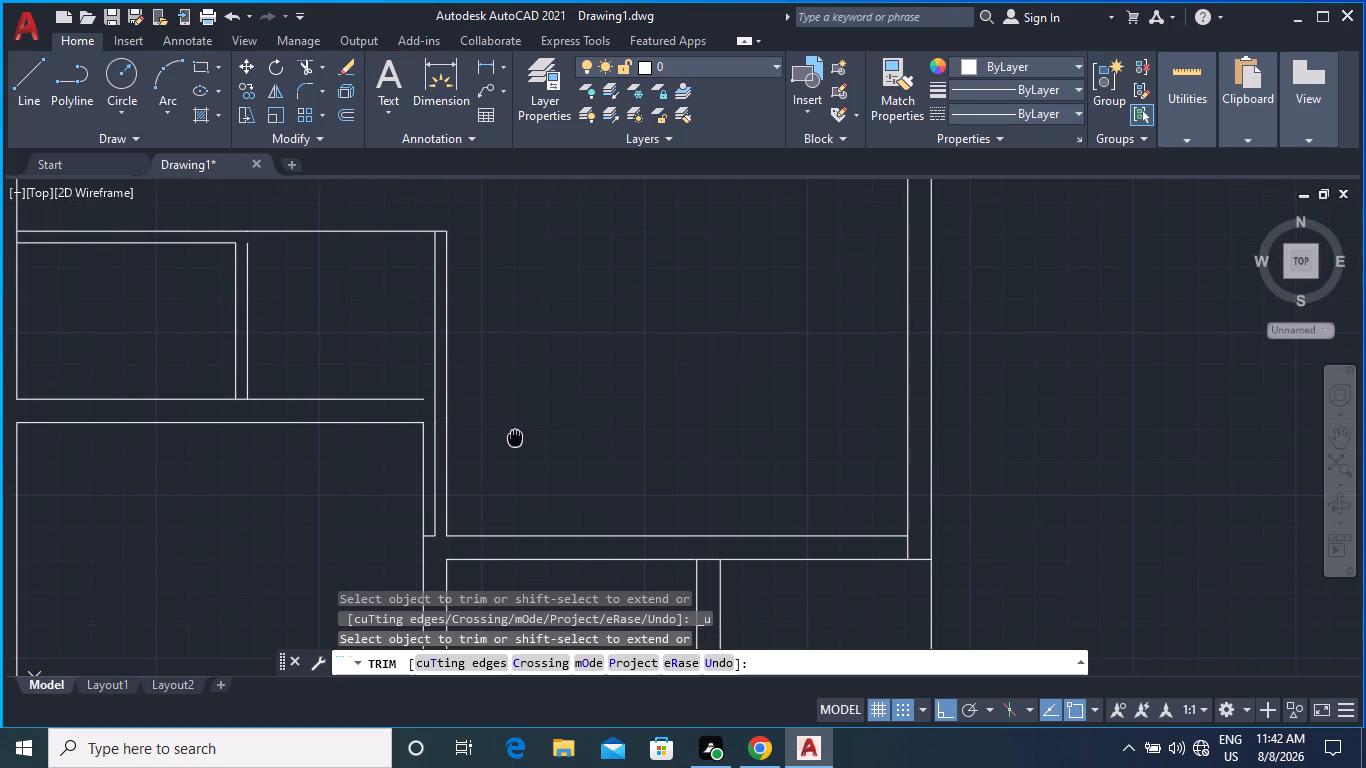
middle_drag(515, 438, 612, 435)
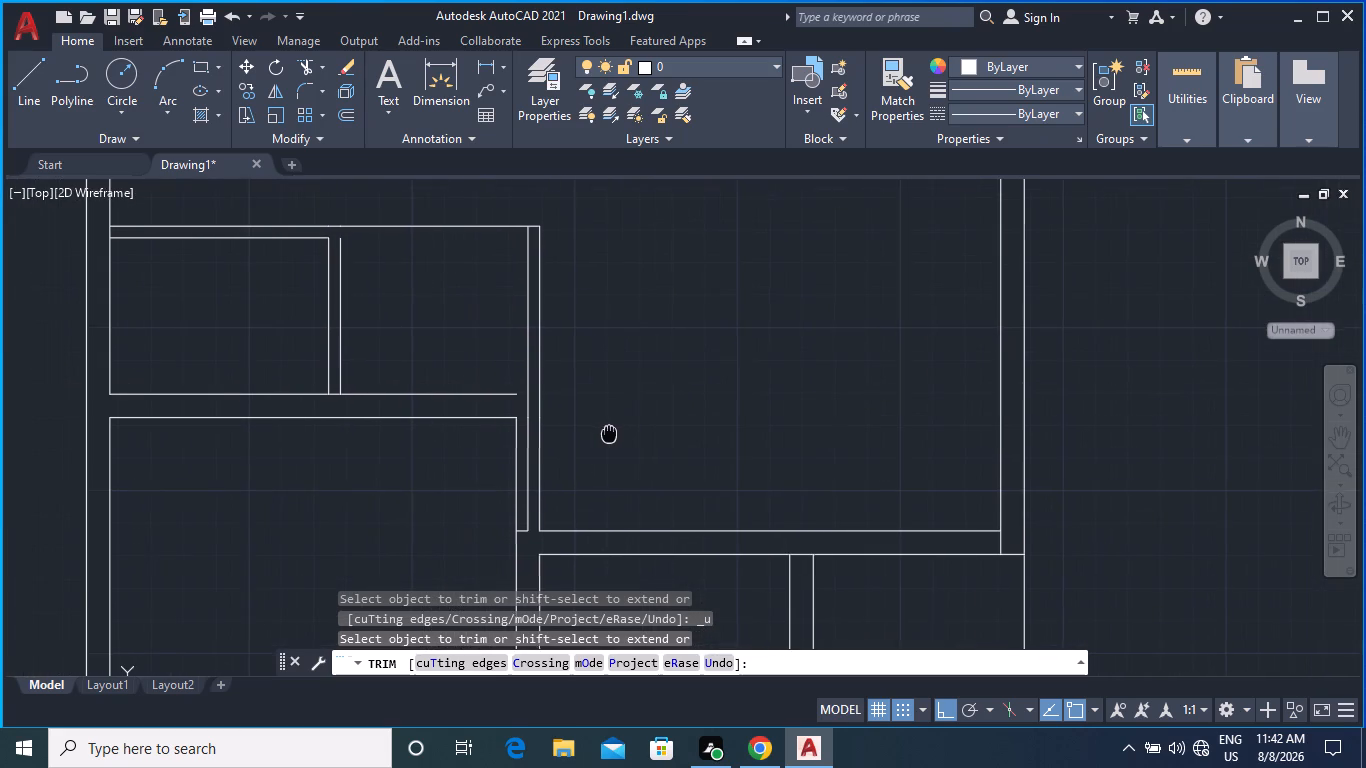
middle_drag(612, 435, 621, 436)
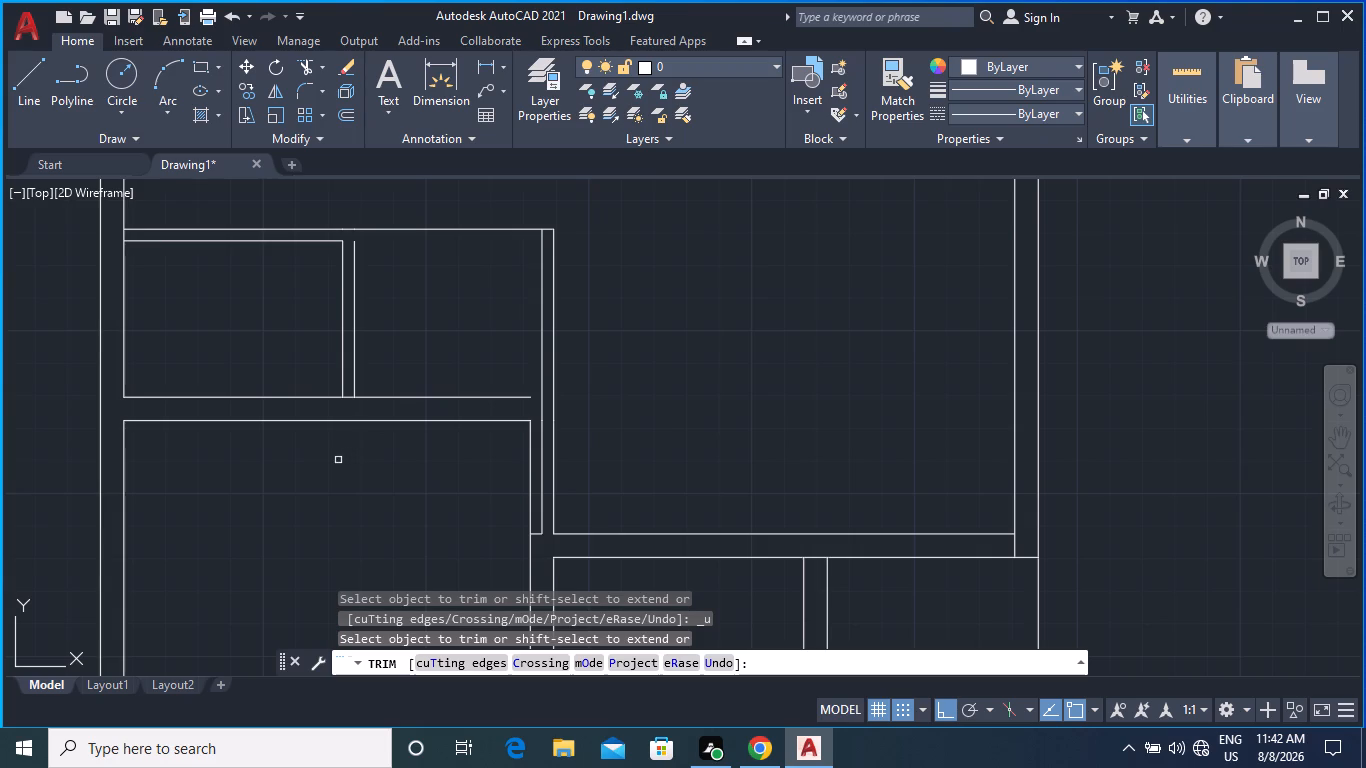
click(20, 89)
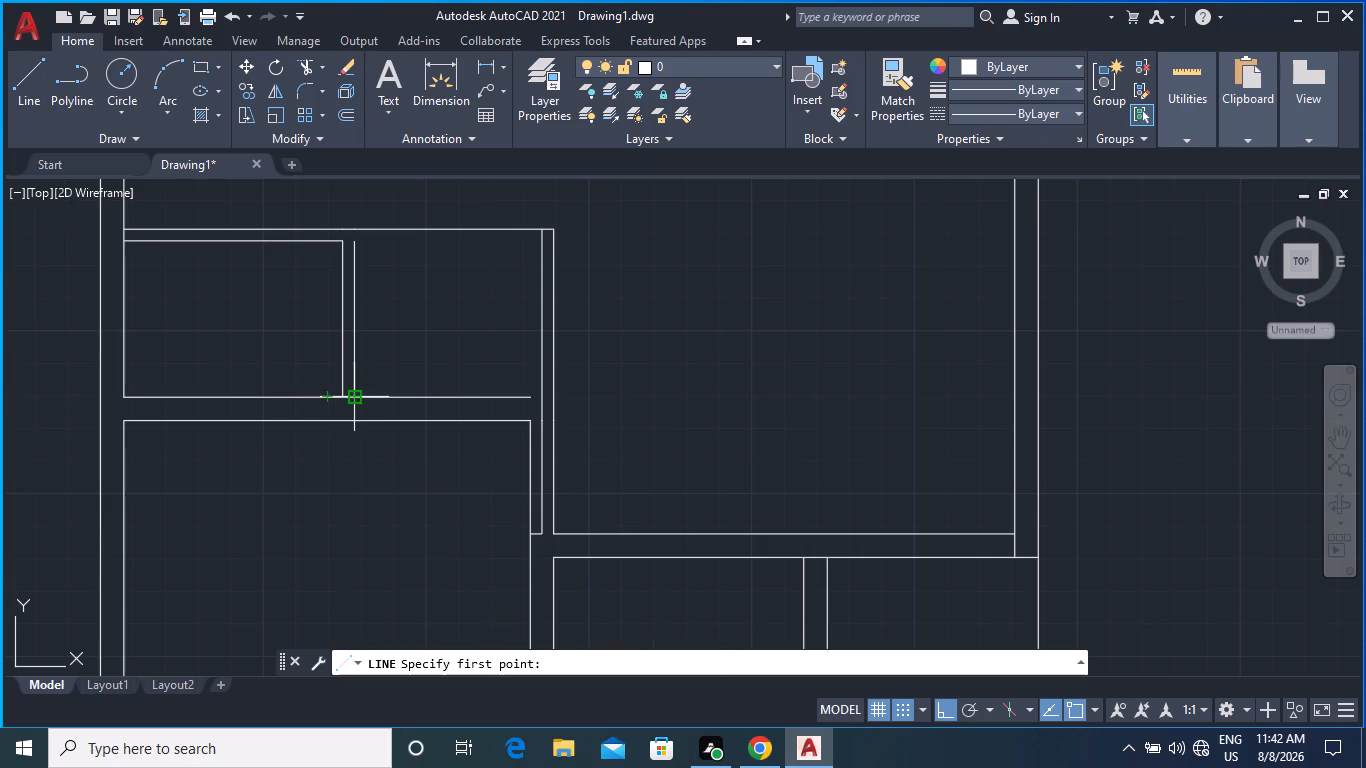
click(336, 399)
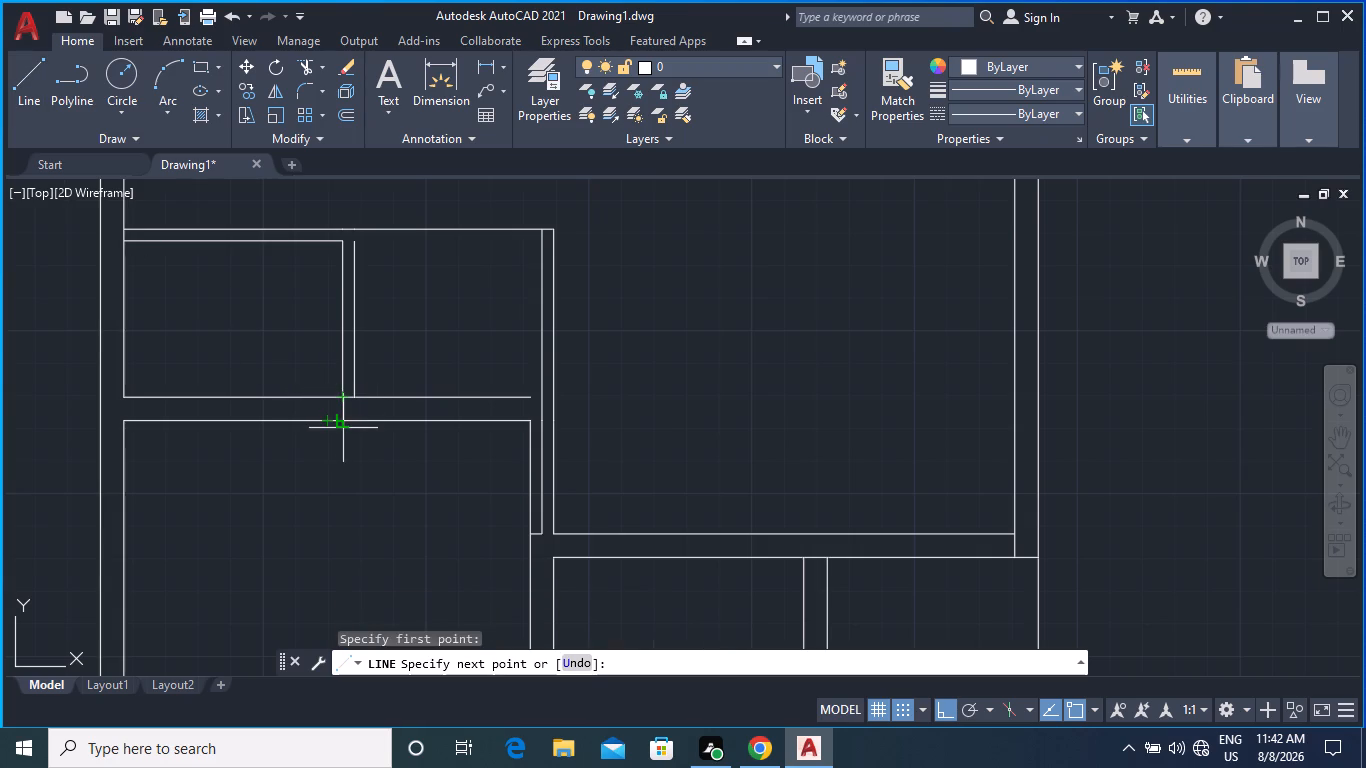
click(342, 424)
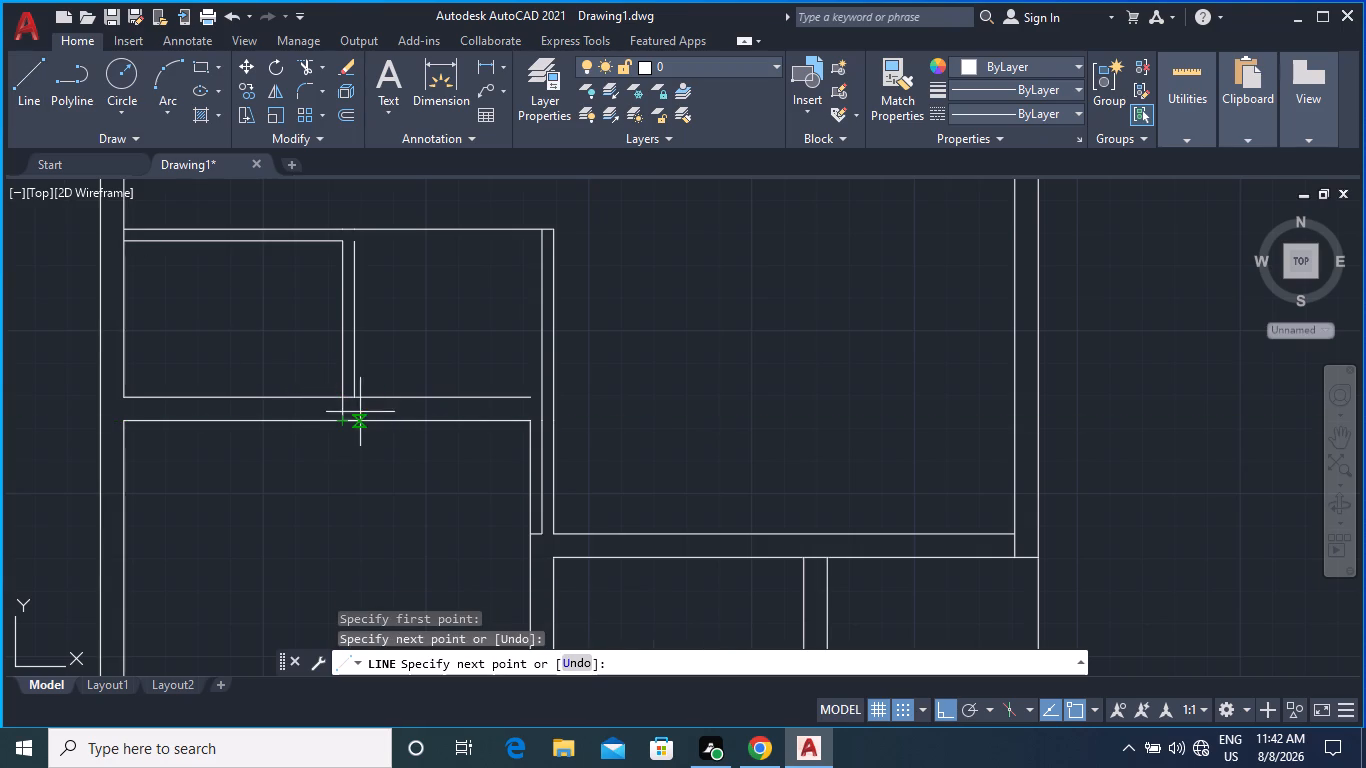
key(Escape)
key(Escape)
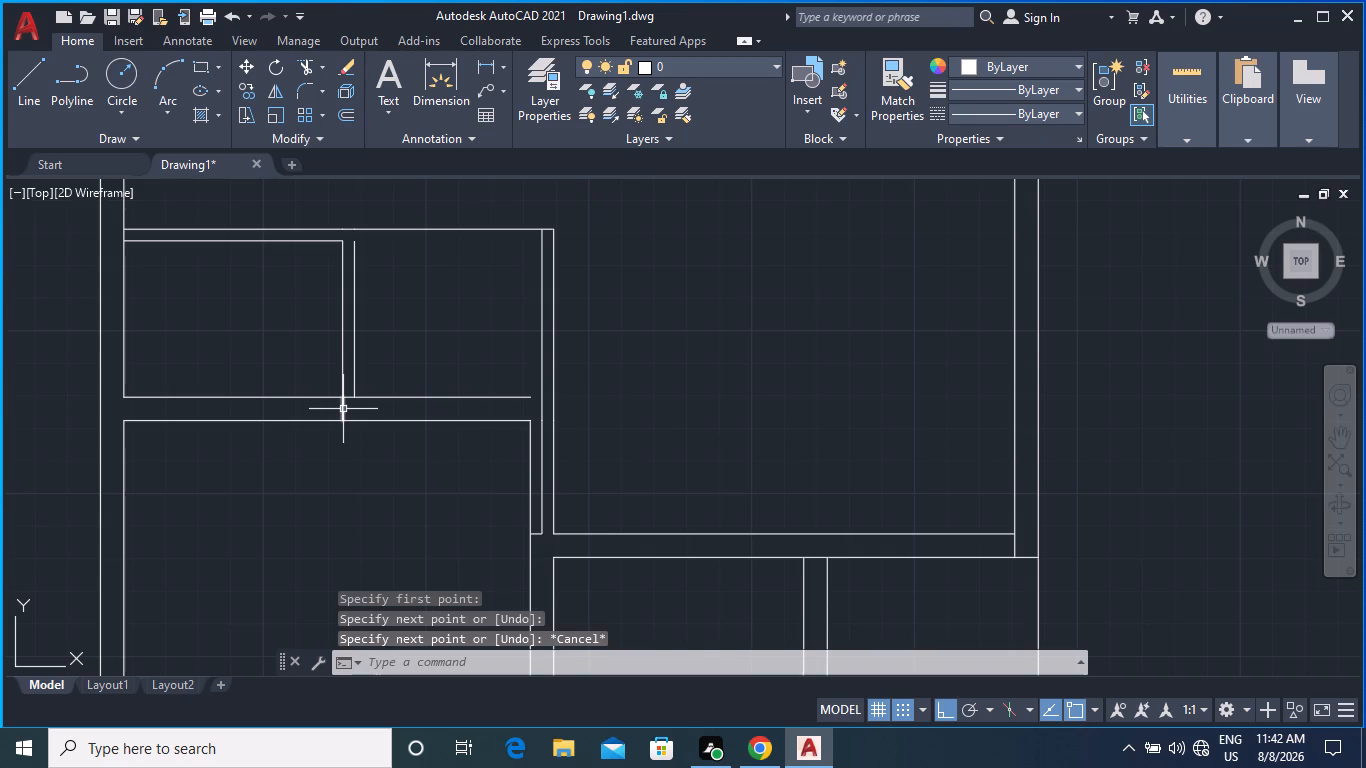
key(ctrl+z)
Stretch the lower ends of both partition lines between the two small rooms to the lower face of the horizontal wall.
click(342, 374)
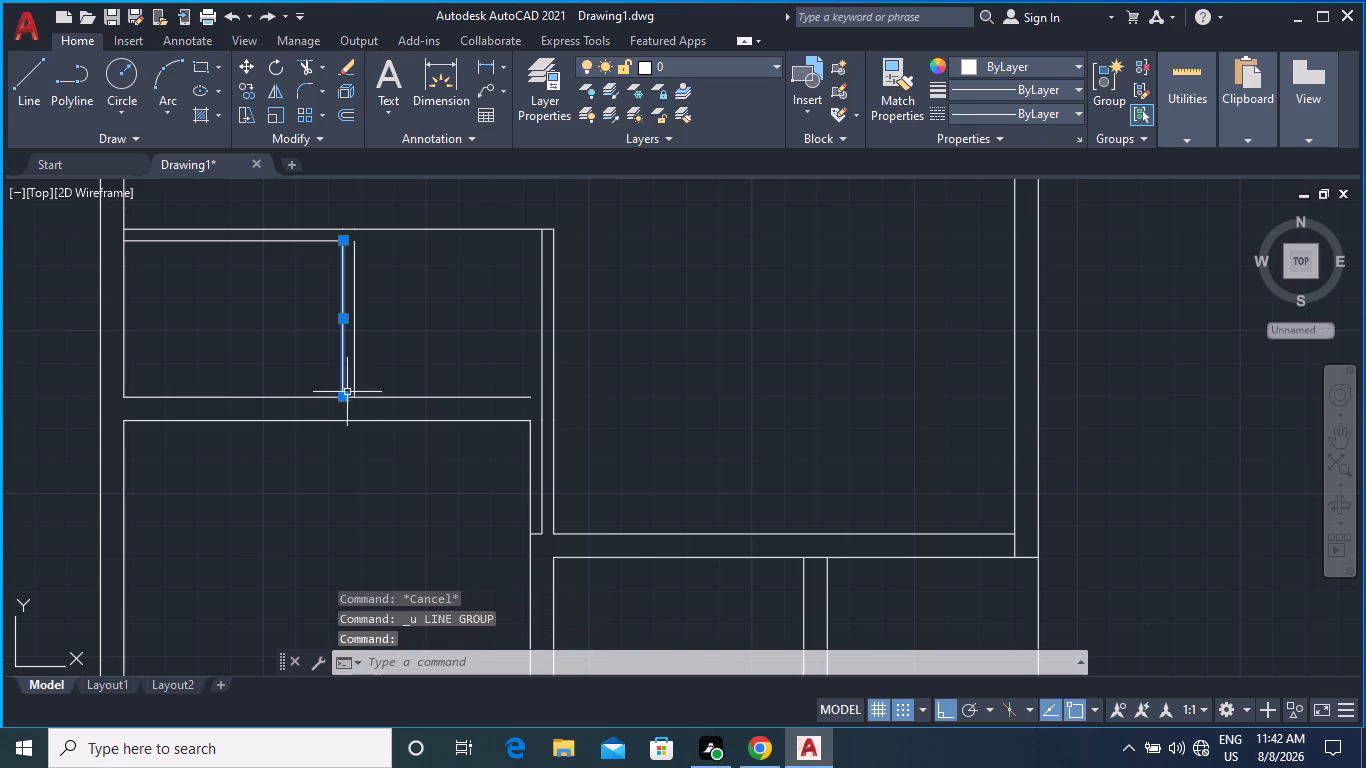
scroll(337, 421, up, 1)
click(339, 389)
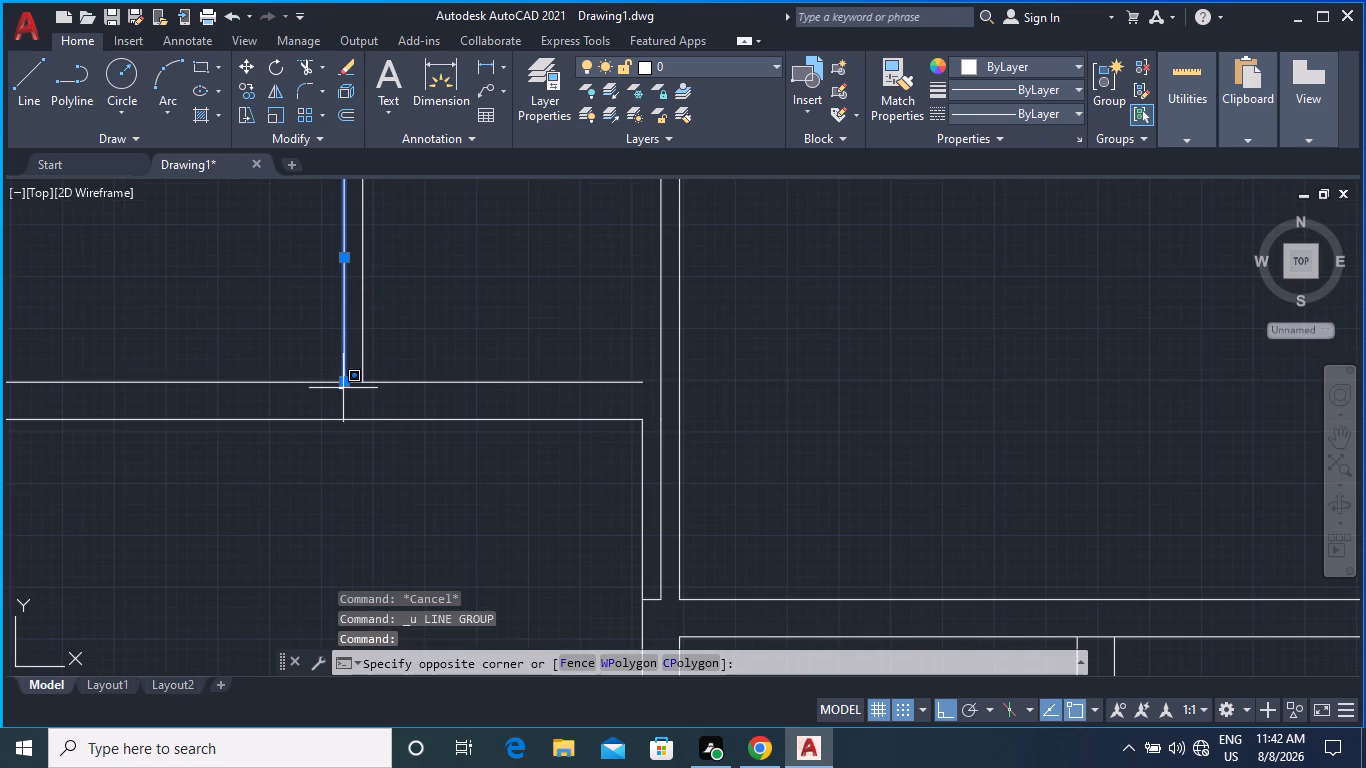
key(Escape)
click(342, 384)
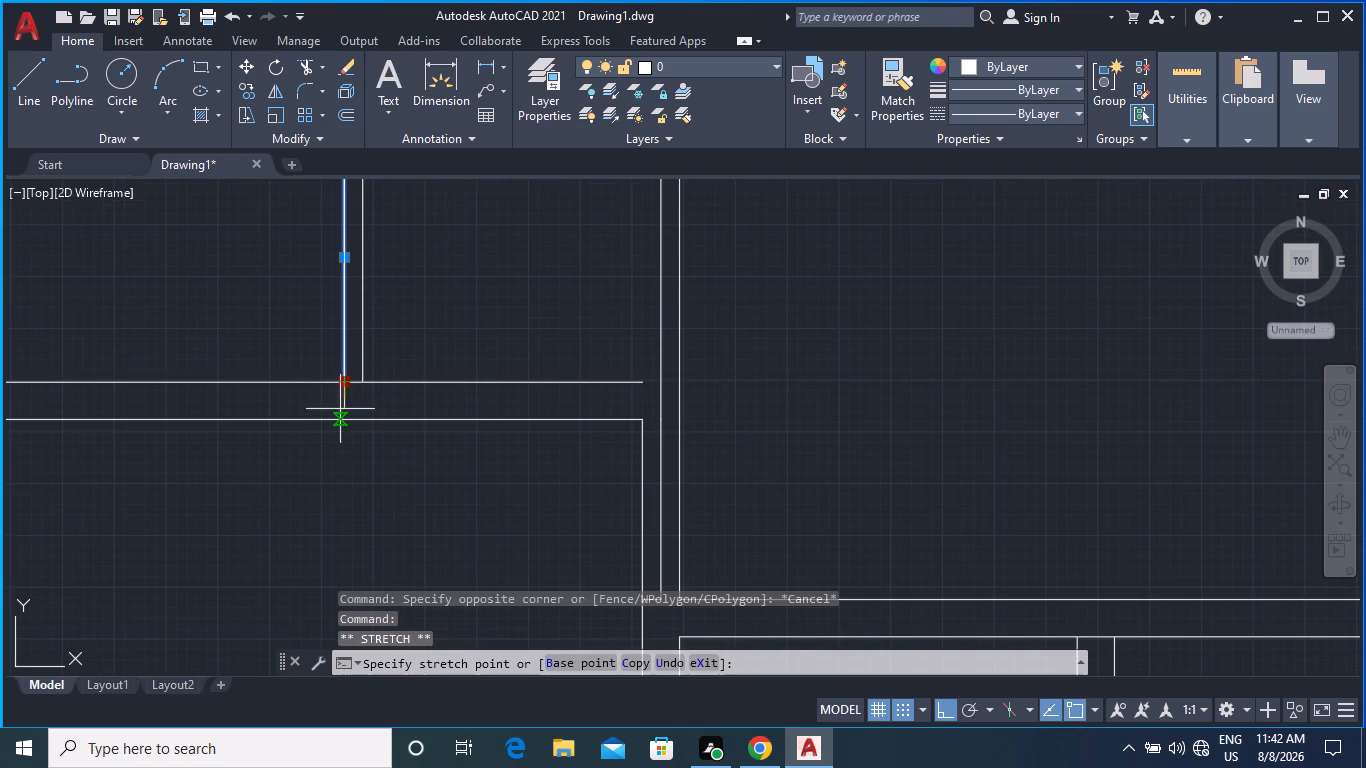
click(339, 423)
click(362, 369)
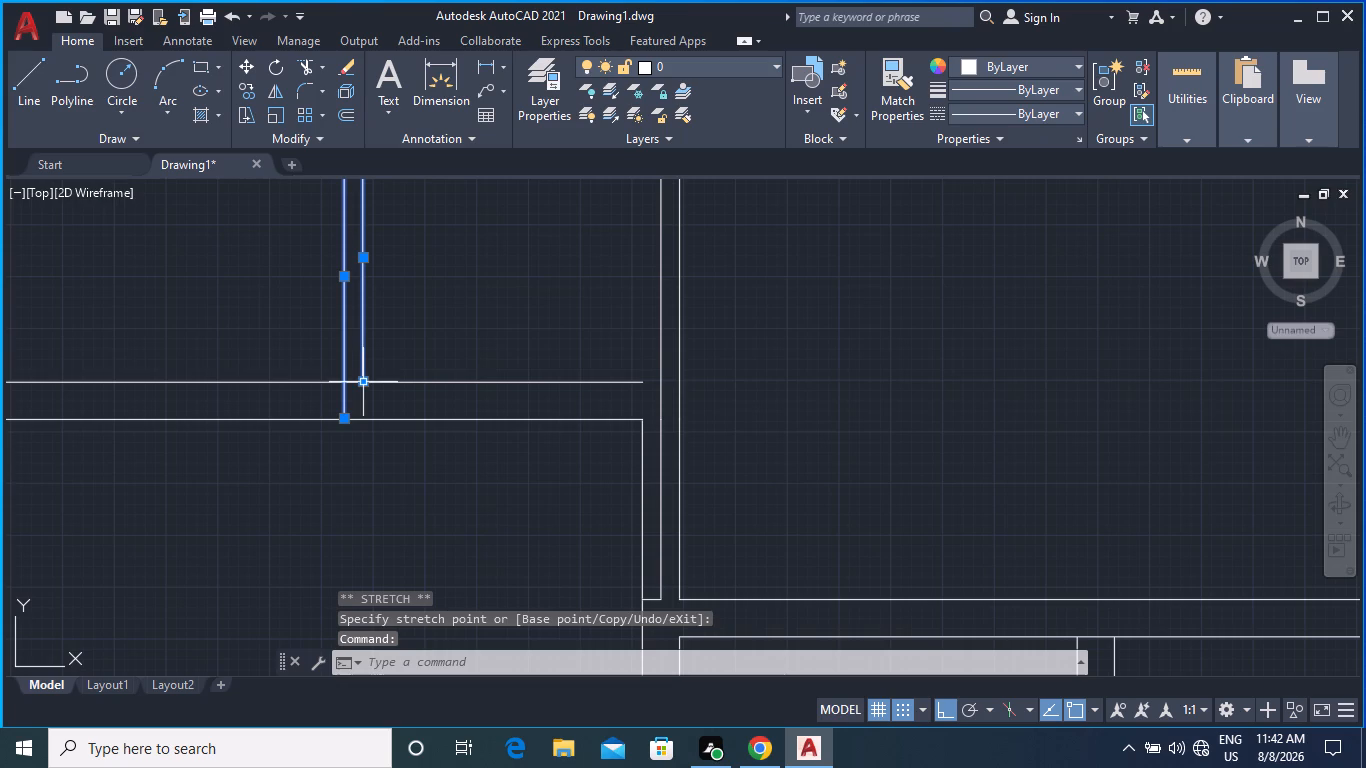
click(363, 383)
click(361, 417)
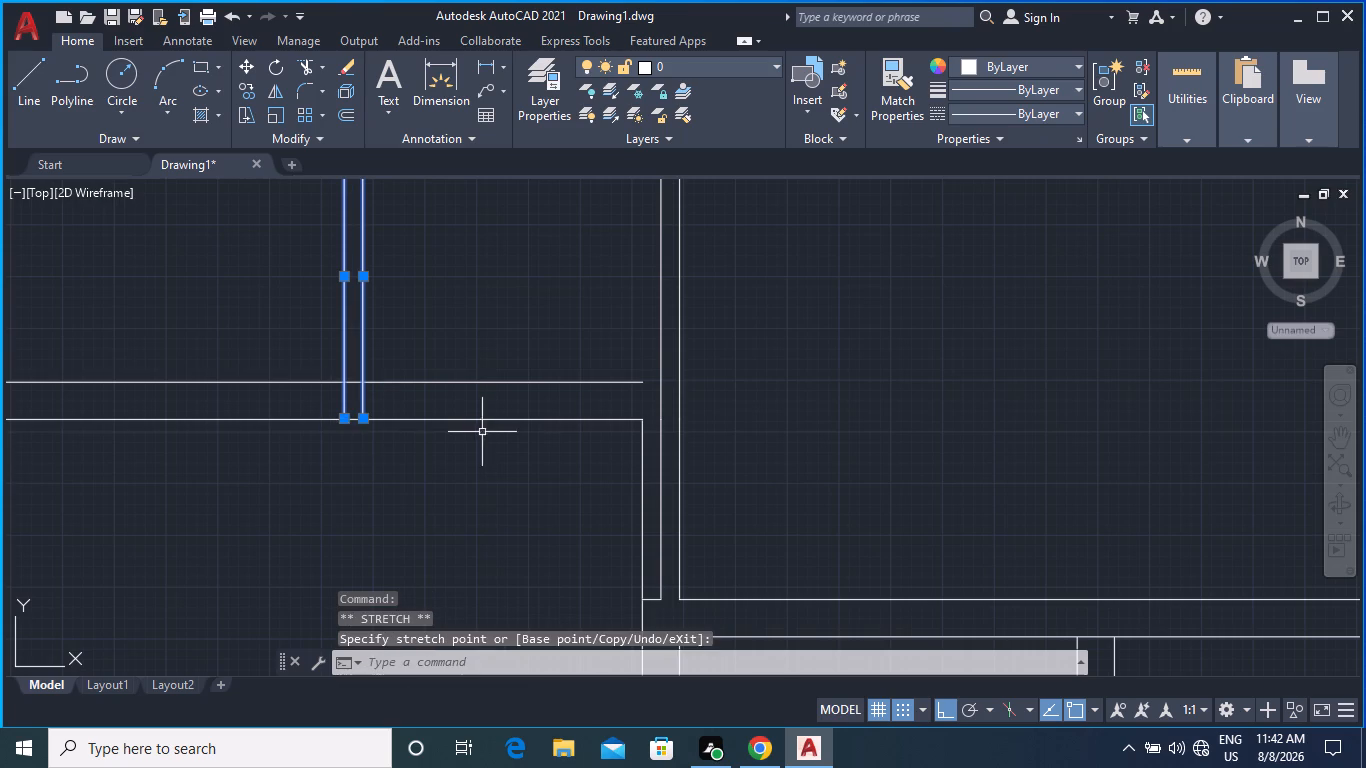
key(Escape)
key(Escape)
Draw a horizontal line from the upper end of the partition's right face to the central wall's left face.
scroll(466, 384, down, 1)
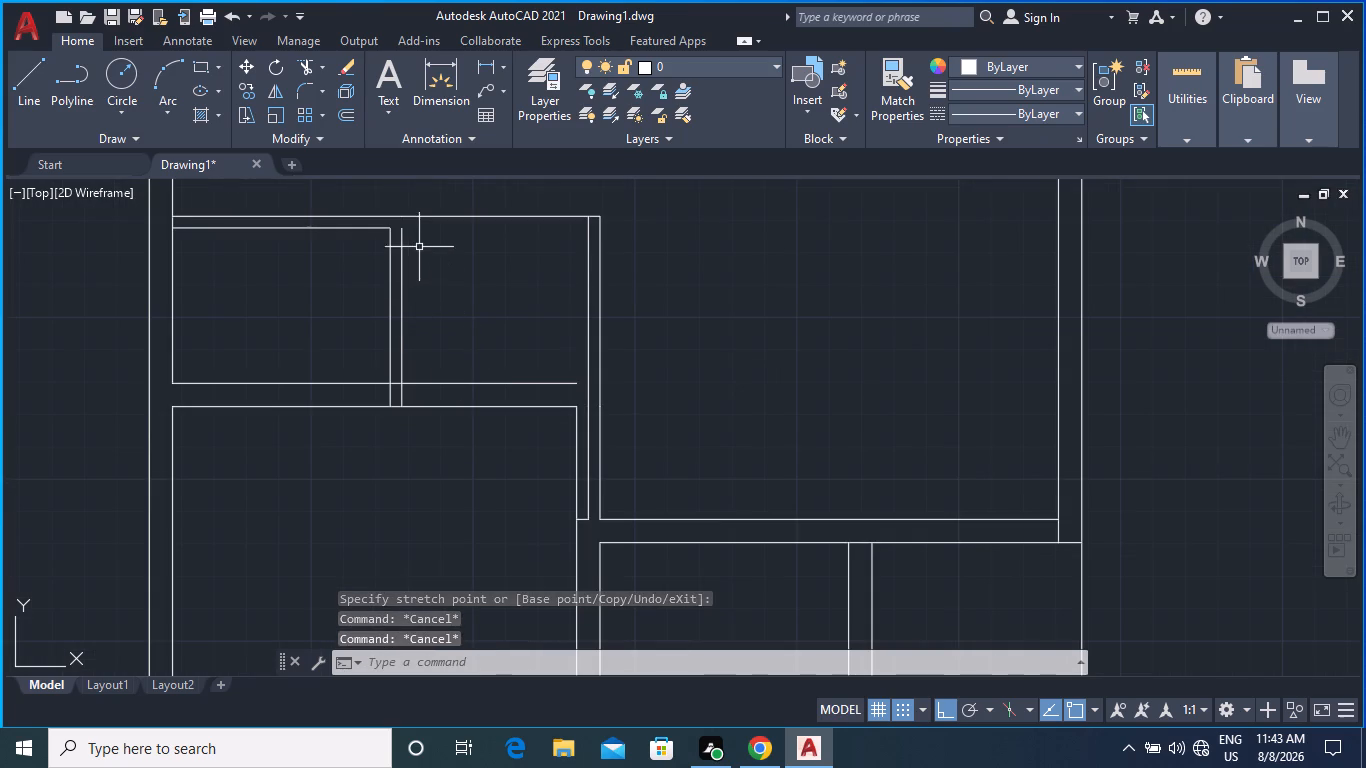
middle_drag(432, 251, 385, 305)
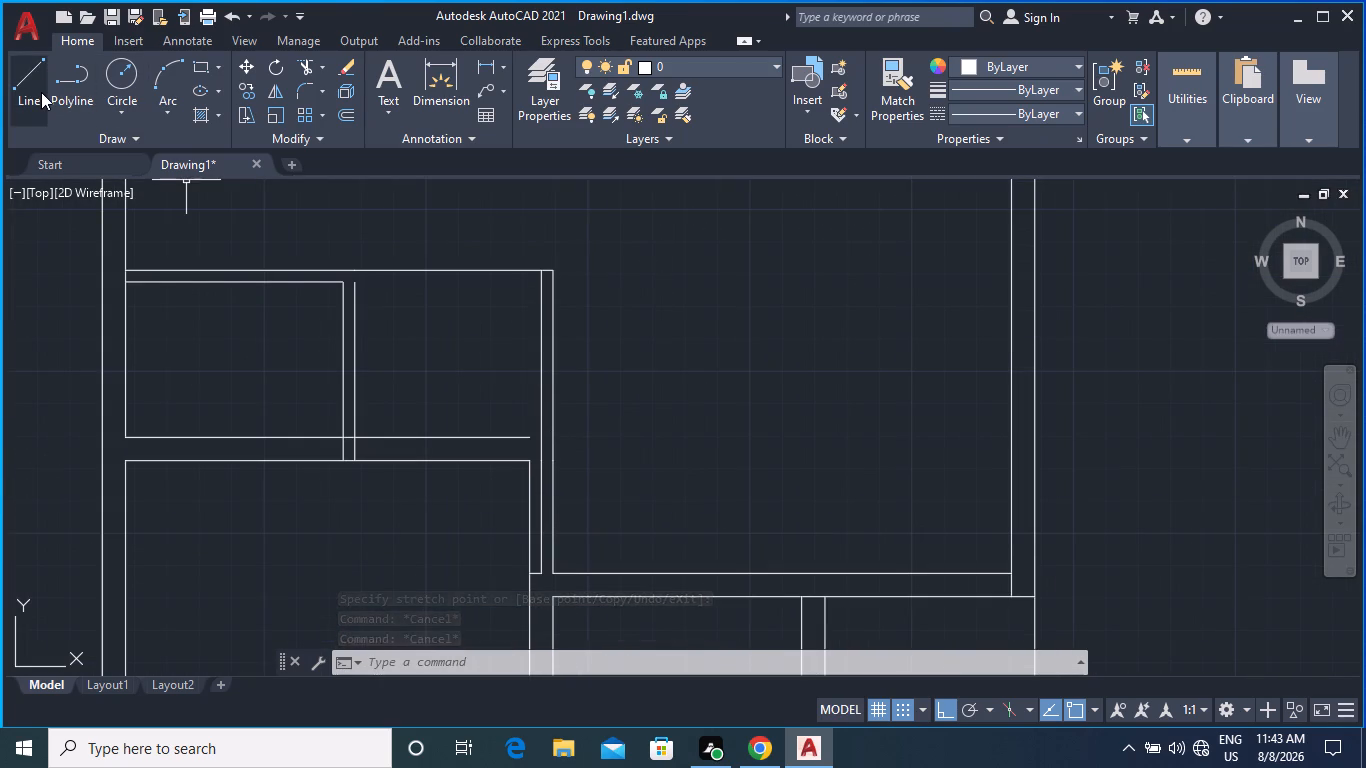
click(41, 92)
click(355, 286)
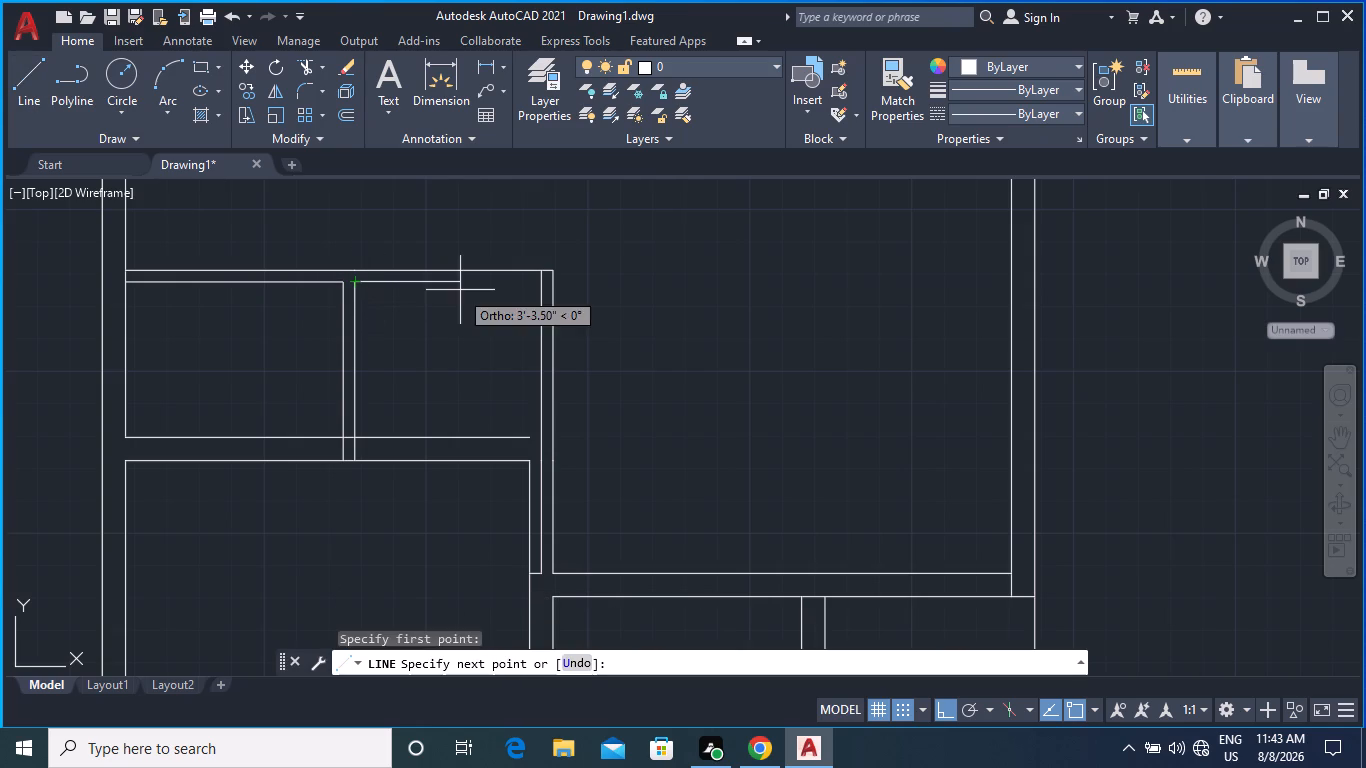
click(535, 284)
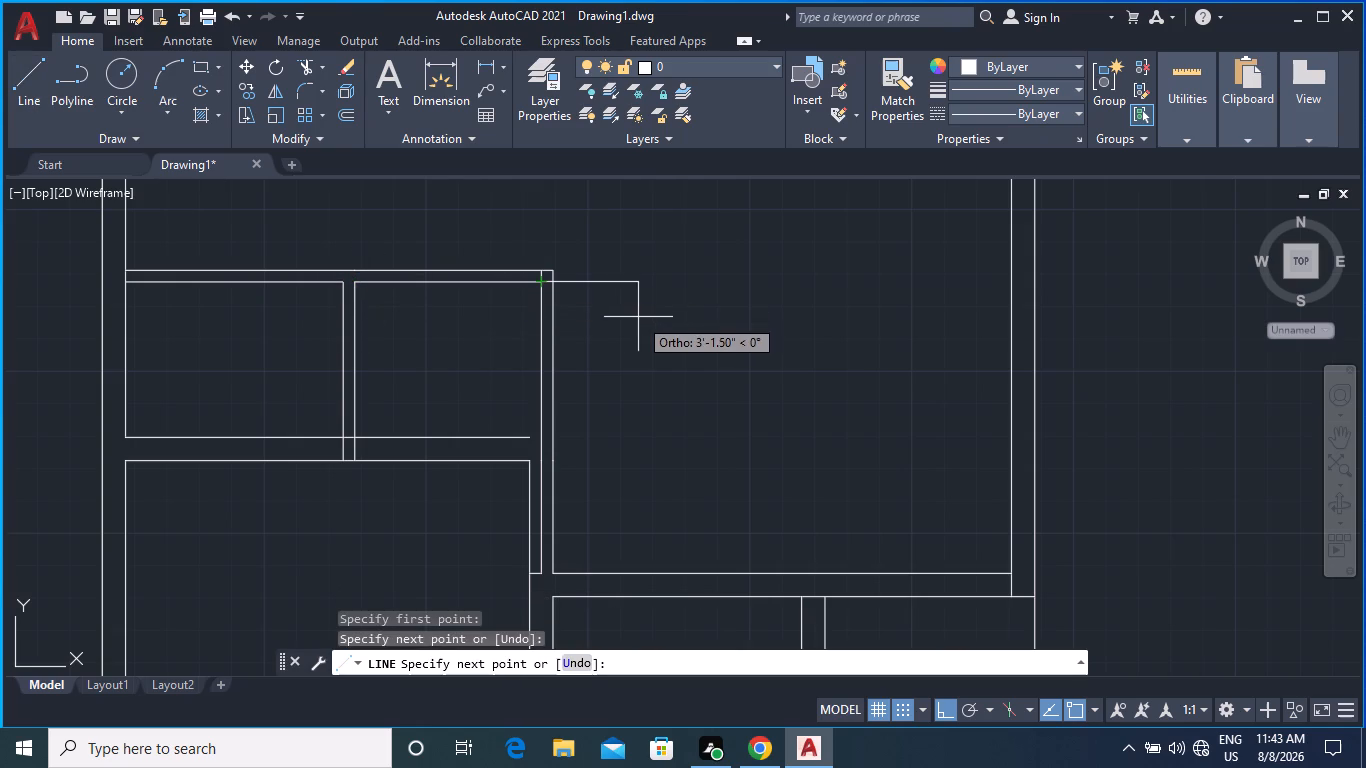
key(Escape)
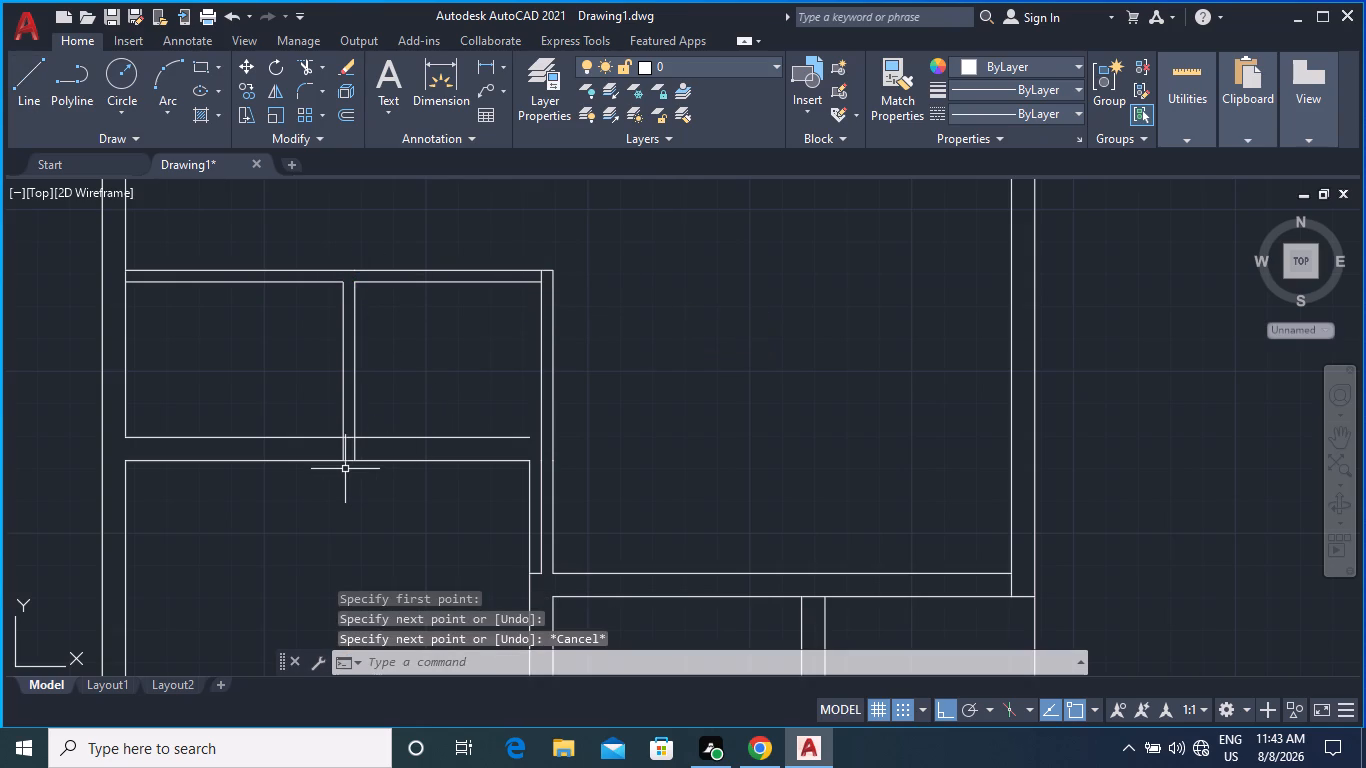
Trim the upper face of the horizontal wall between the two faces of the small rooms' partition.
text(tr)
key(Return)
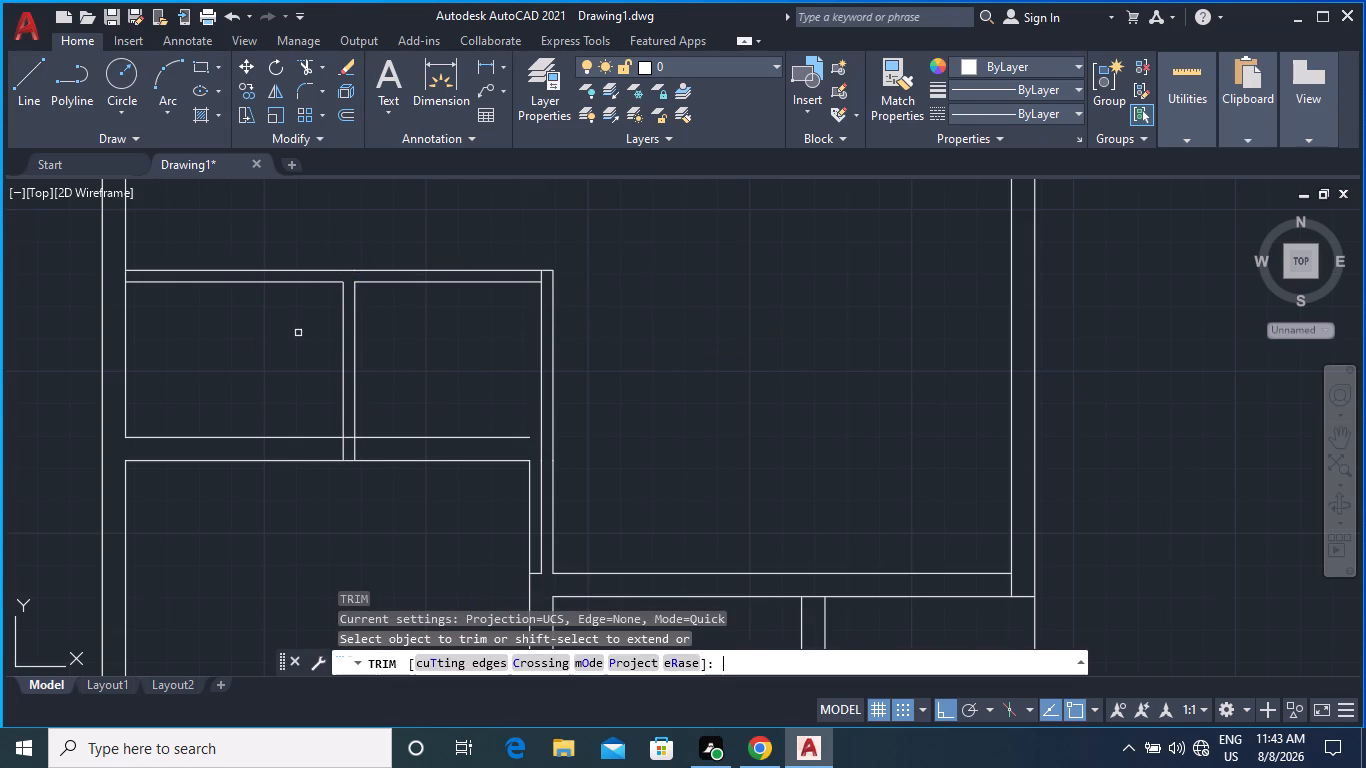
scroll(363, 376, up, 2)
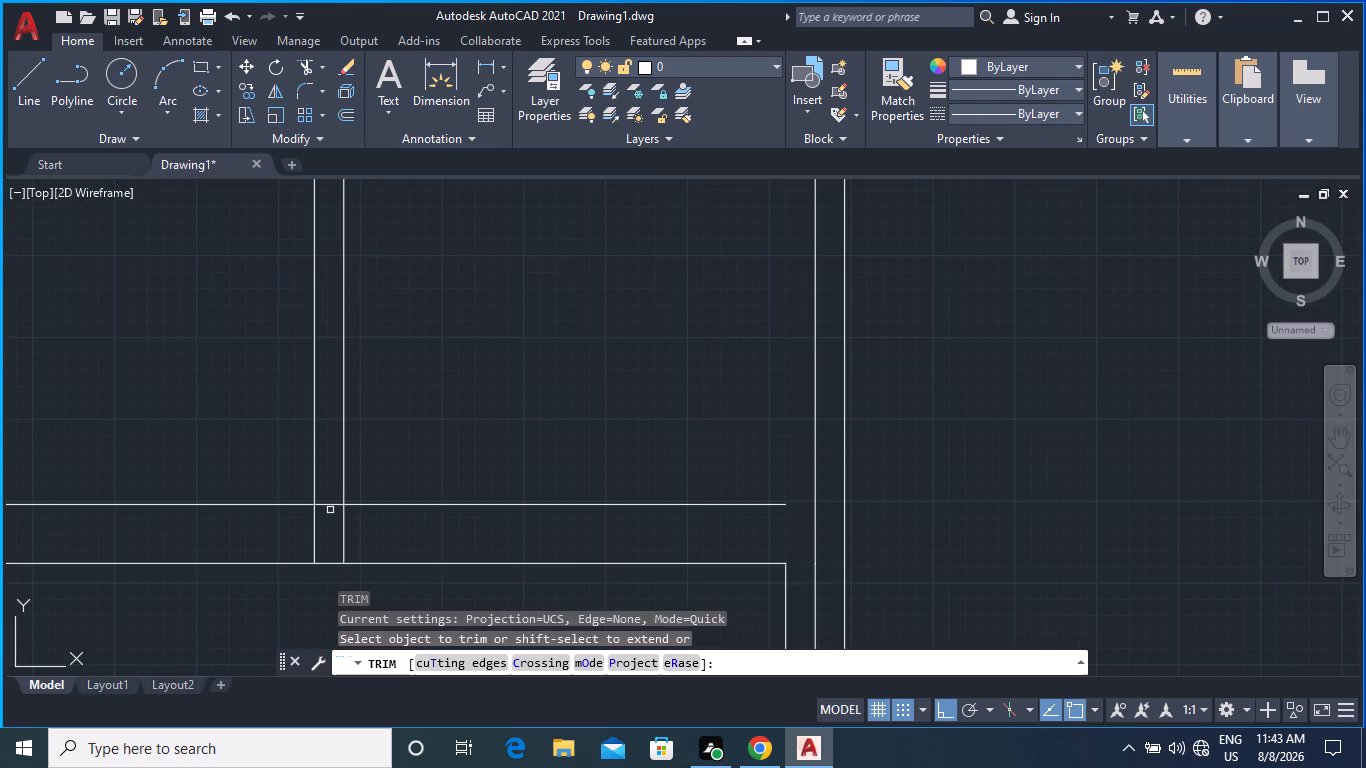
click(330, 506)
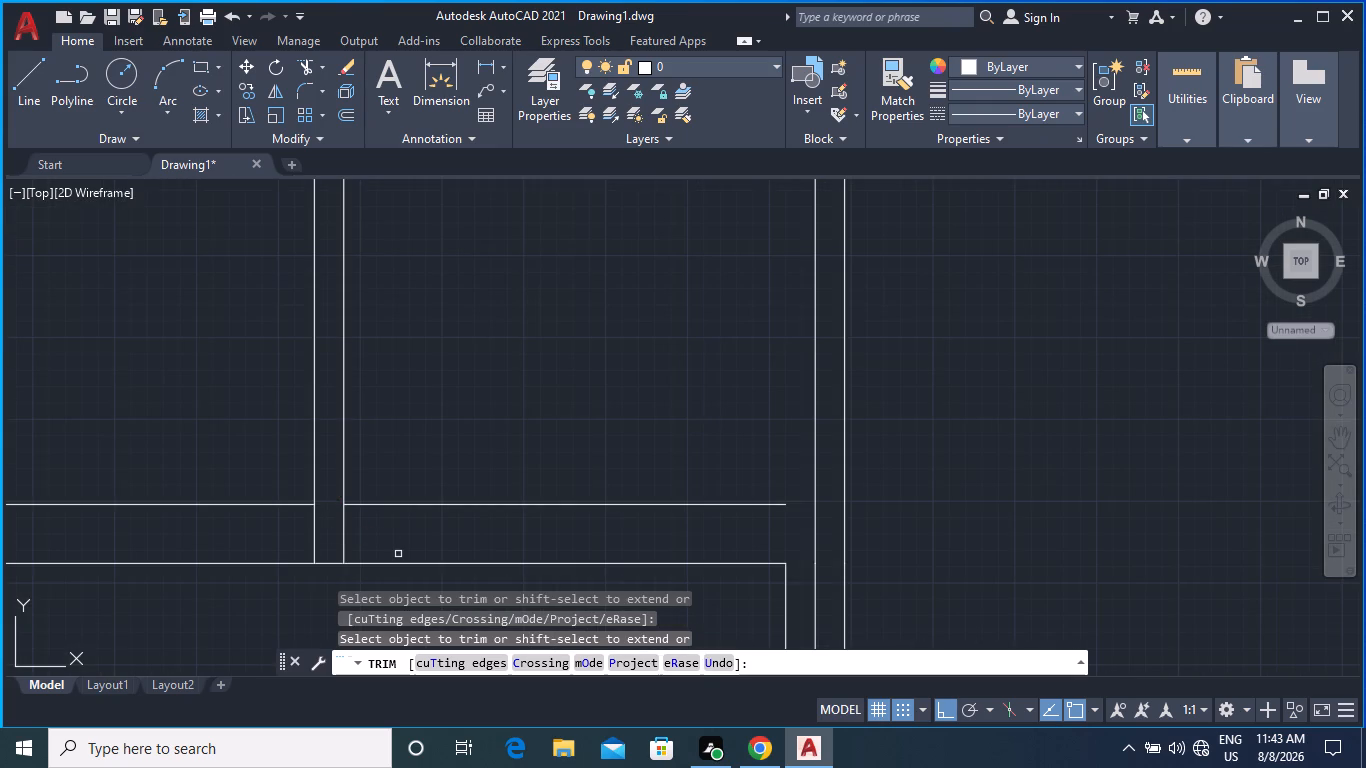
Trim away both faces of the horizontal wall between the small rooms' partition and the central wall.
middle_drag(399, 554, 376, 433)
scroll(376, 453, down, 1)
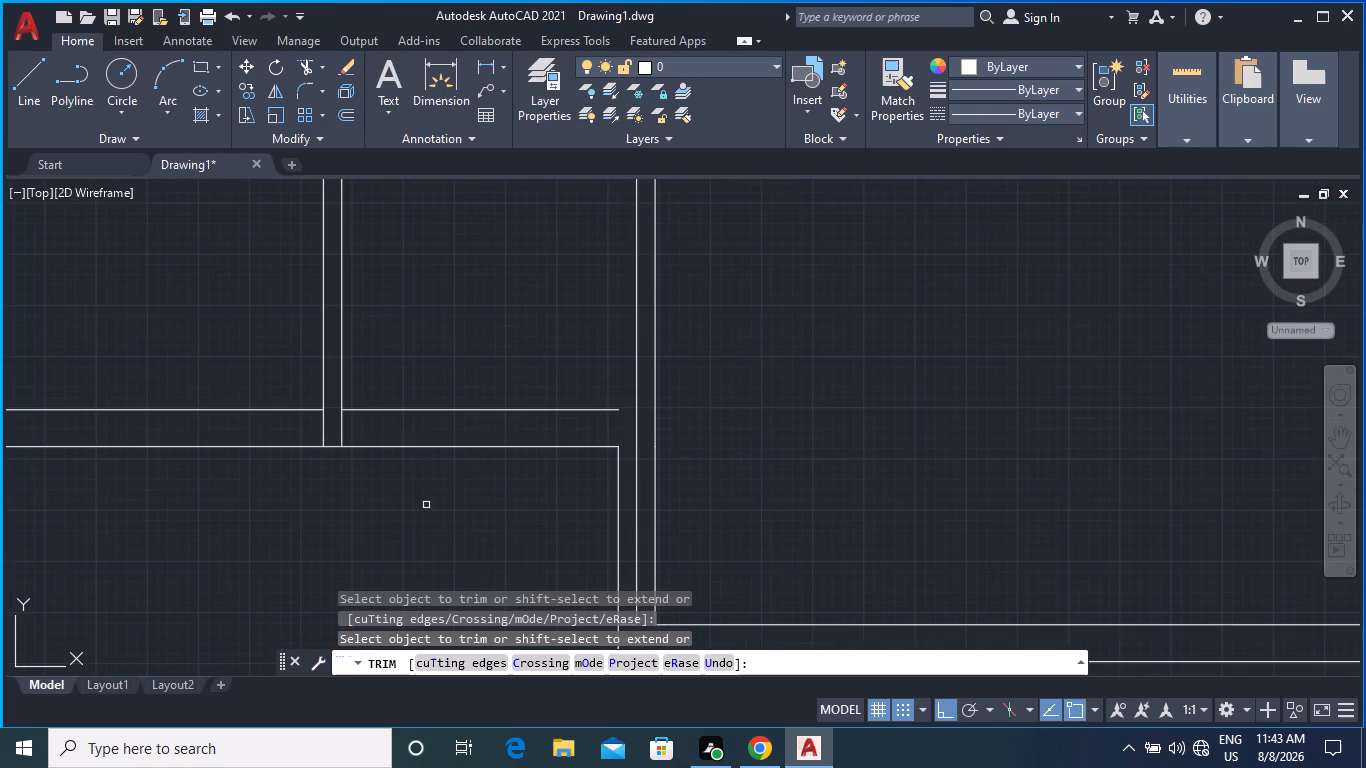
middle_drag(429, 512, 429, 448)
scroll(429, 448, down, 1)
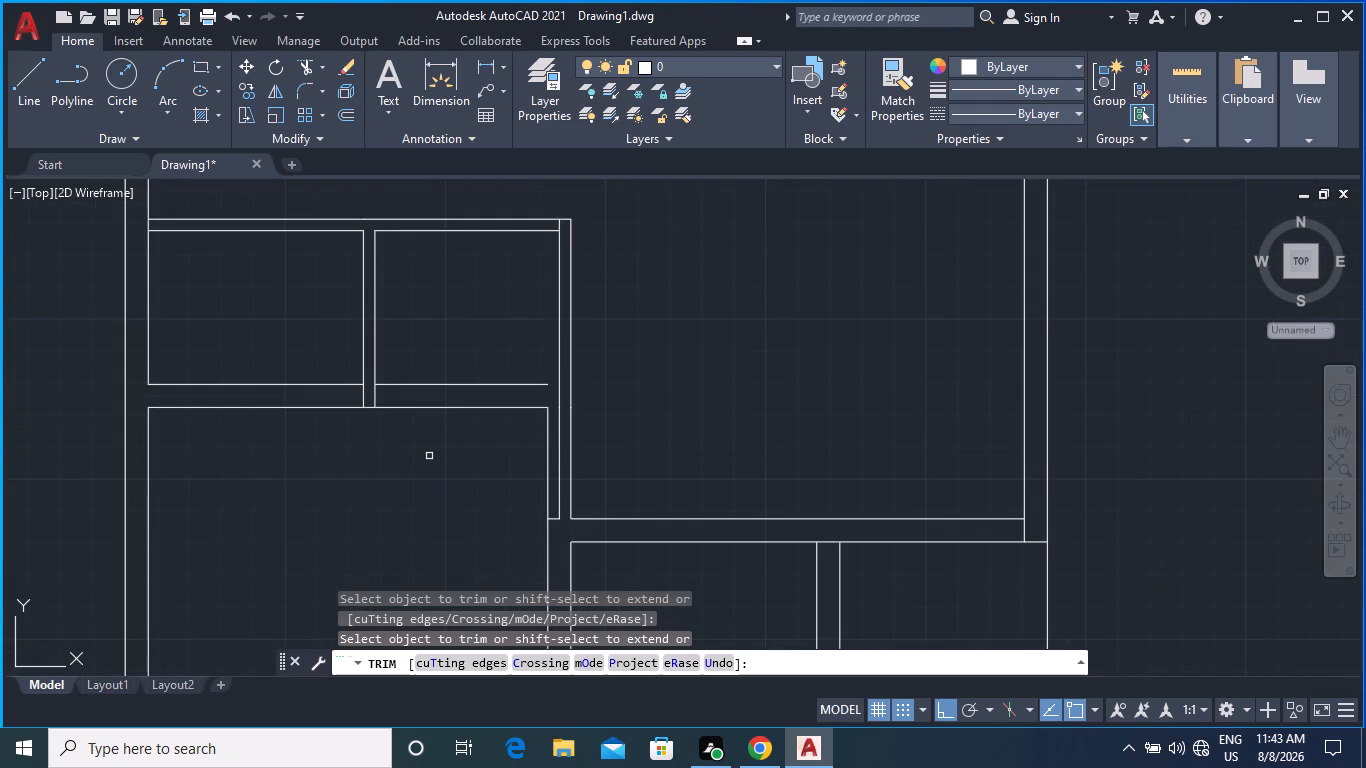
middle_drag(433, 456, 410, 556)
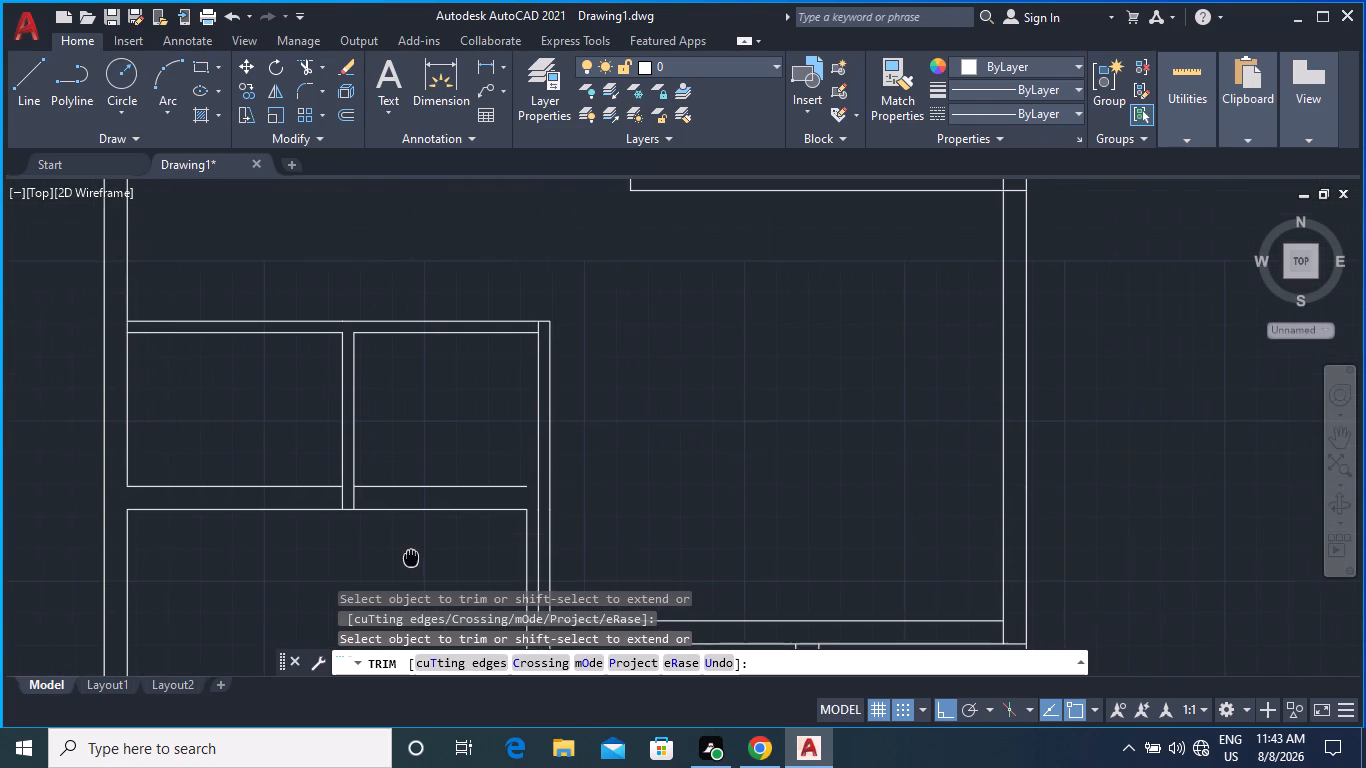
middle_drag(410, 556, 408, 490)
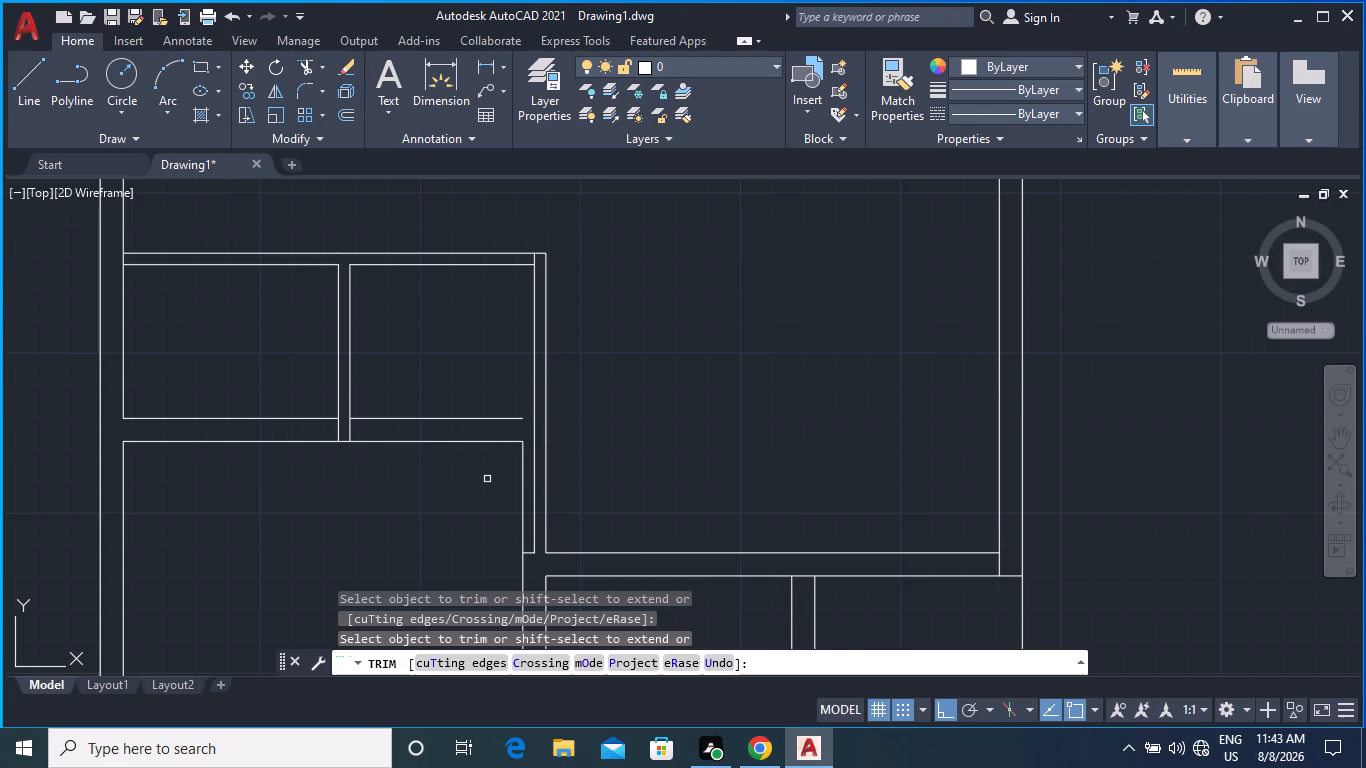
scroll(487, 479, down, 1)
middle_drag(479, 490, 473, 454)
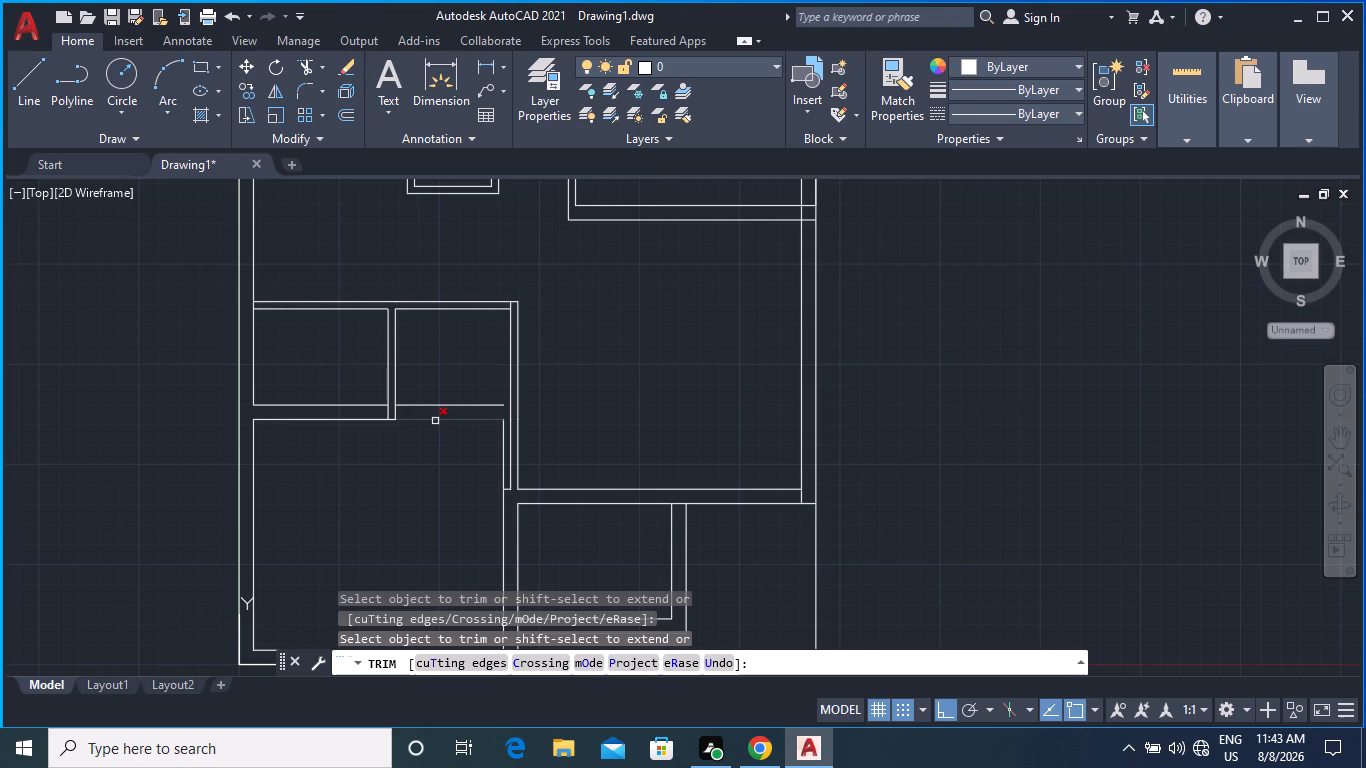
click(435, 421)
click(461, 406)
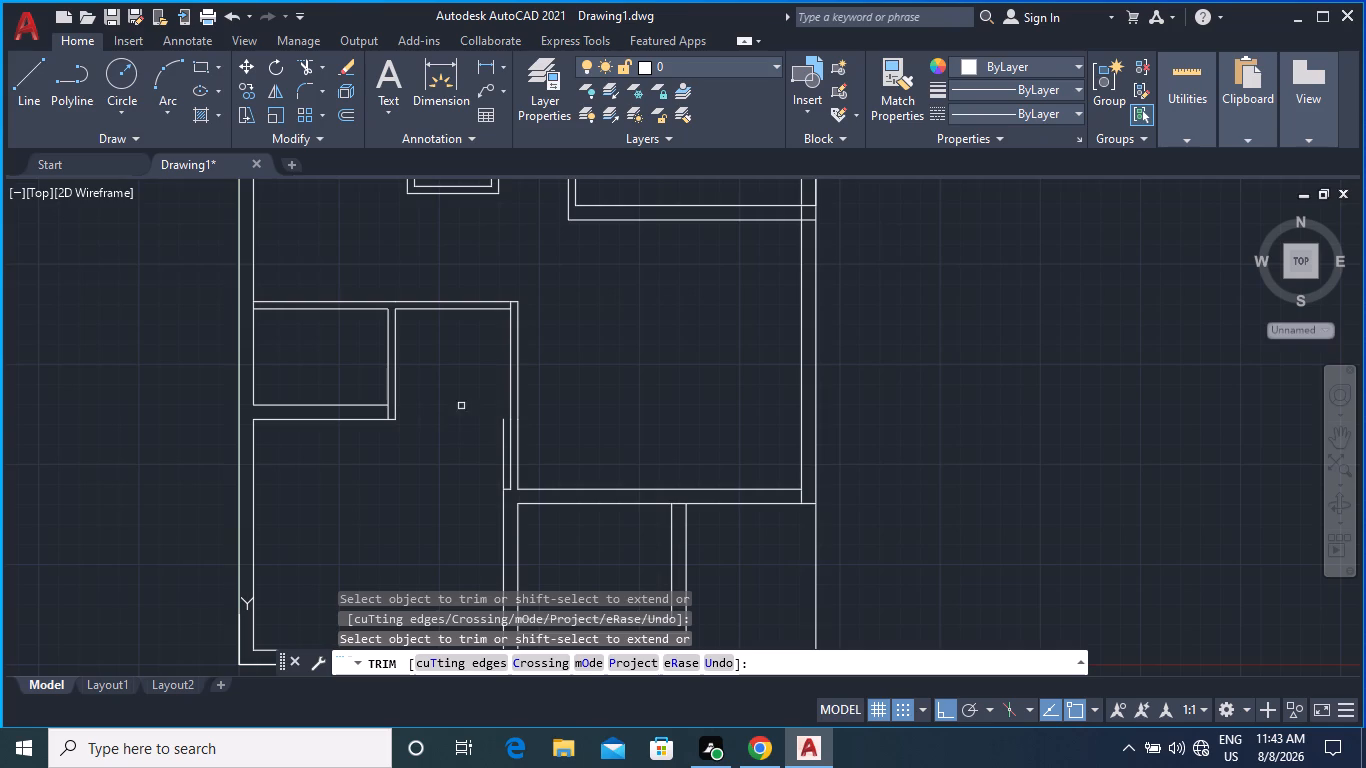
Trim away the lower-left room's whole right edge and the short horizontal stub joining it to the central wall.
middle_drag(482, 433, 460, 406)
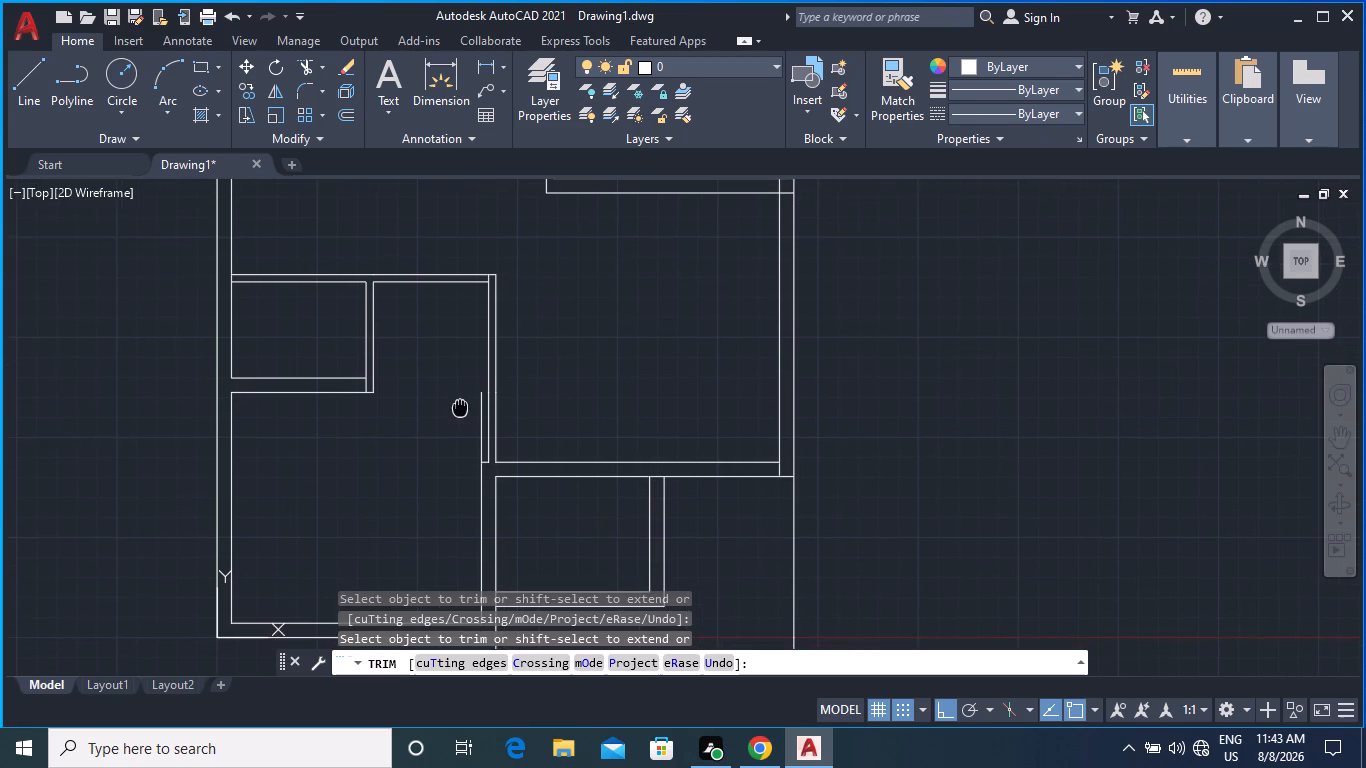
middle_drag(460, 406, 460, 421)
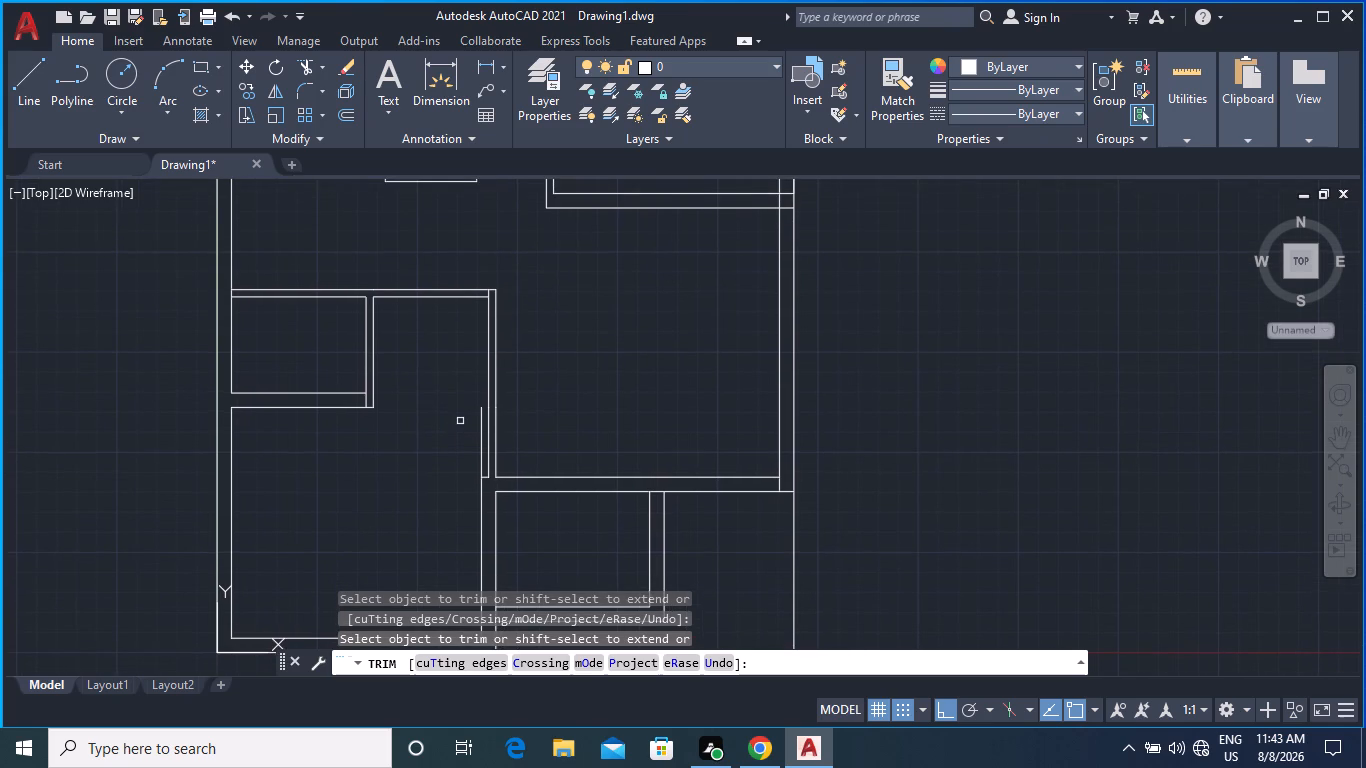
middle_drag(541, 443, 530, 396)
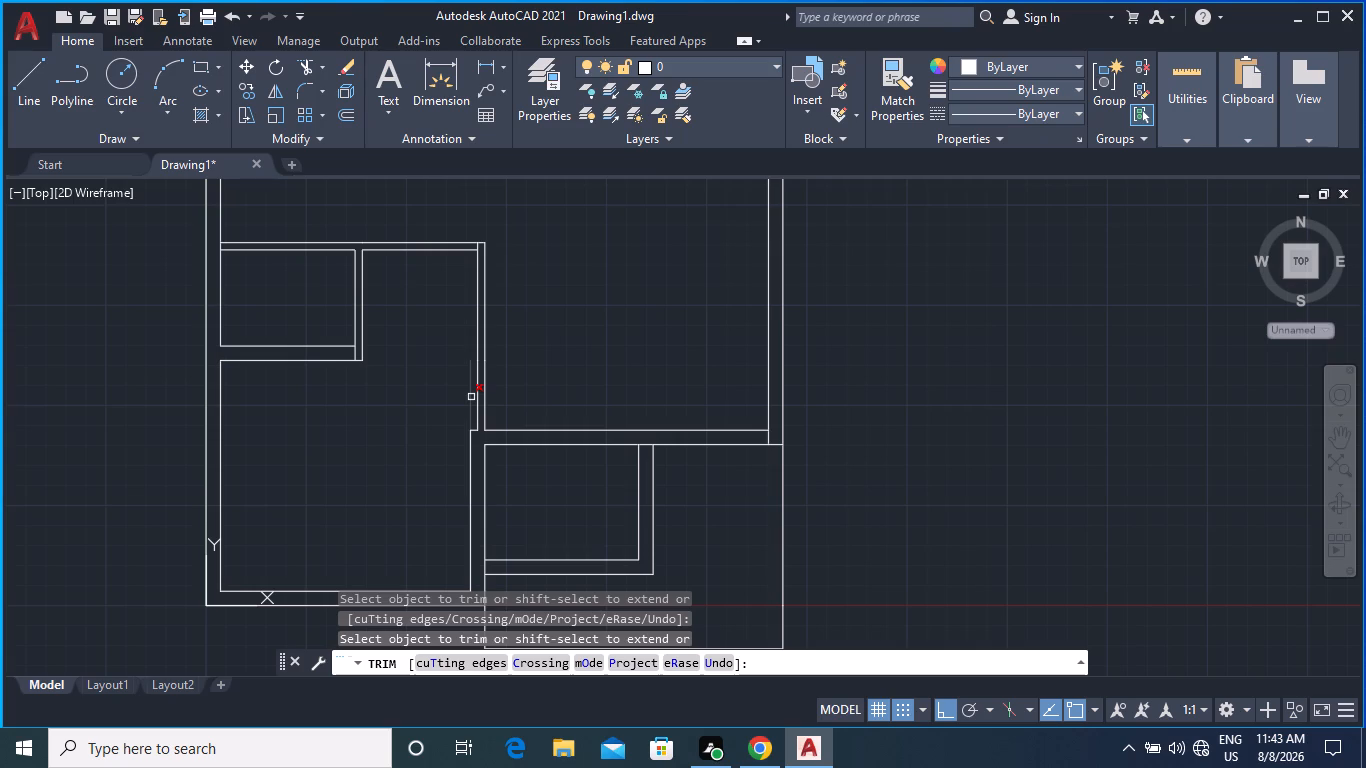
middle_drag(524, 404, 524, 351)
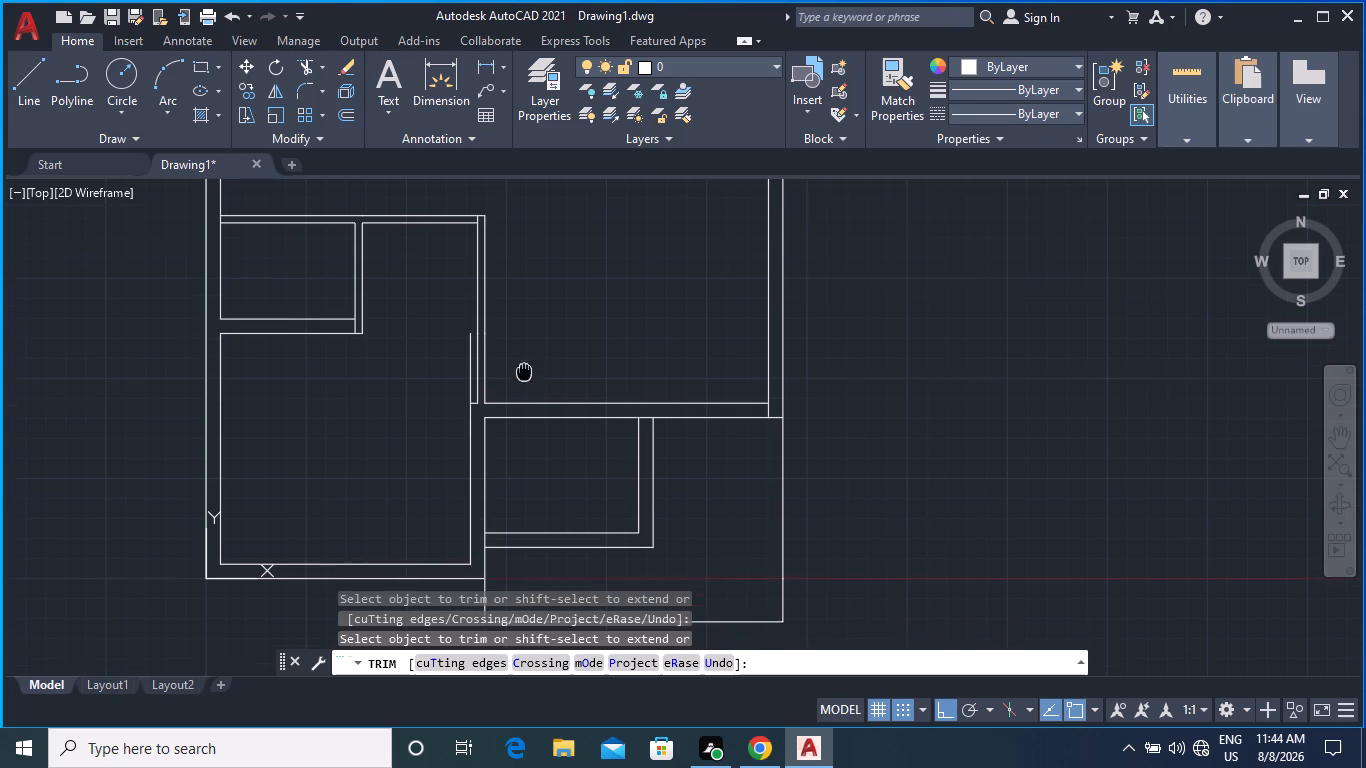
middle_drag(524, 351, 526, 304)
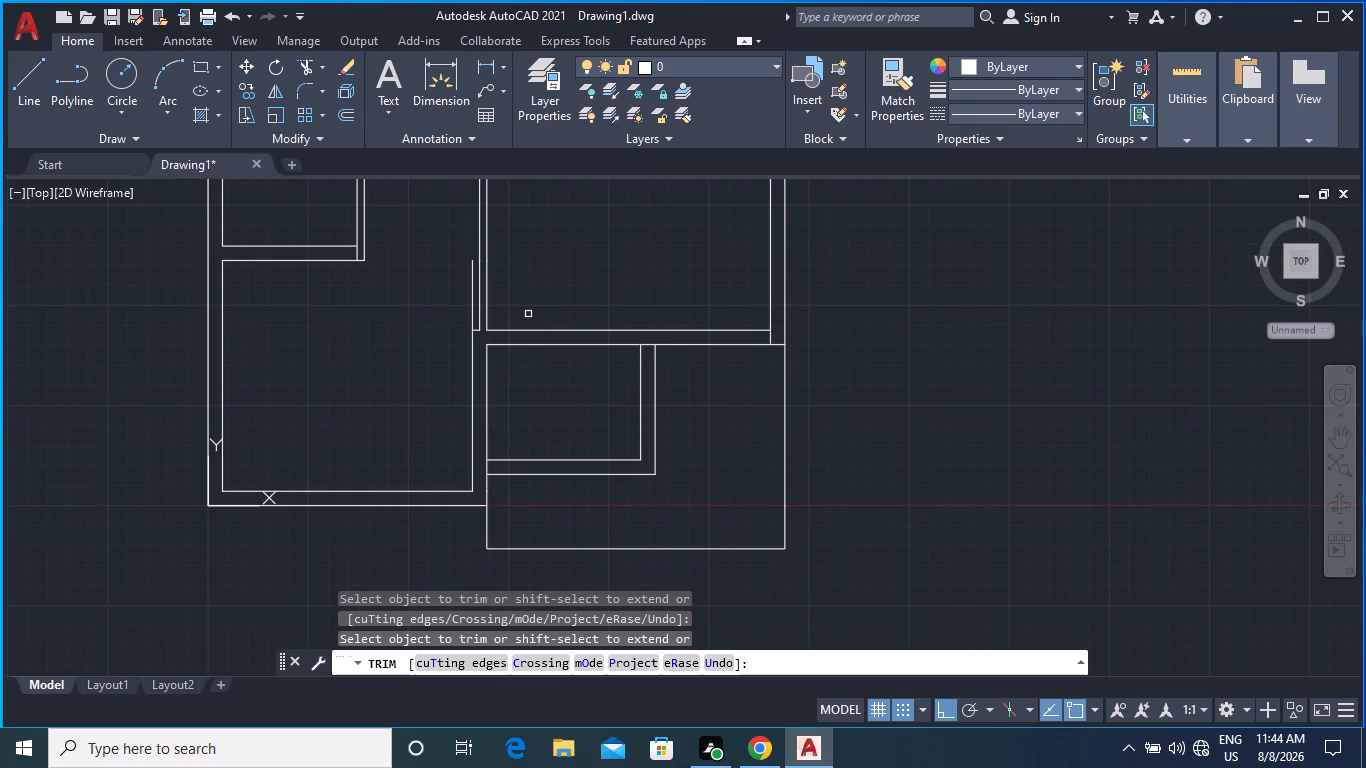
click(470, 317)
click(470, 329)
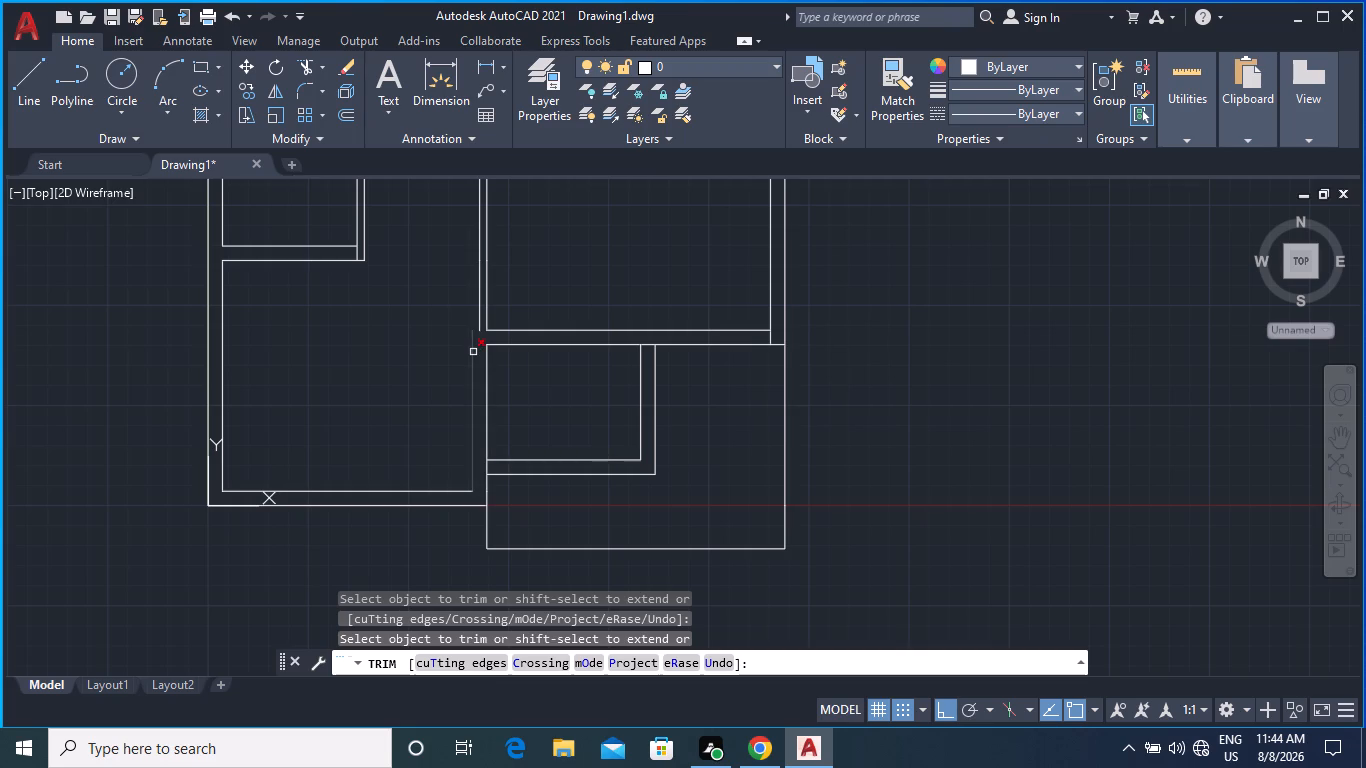
click(473, 352)
key(space)
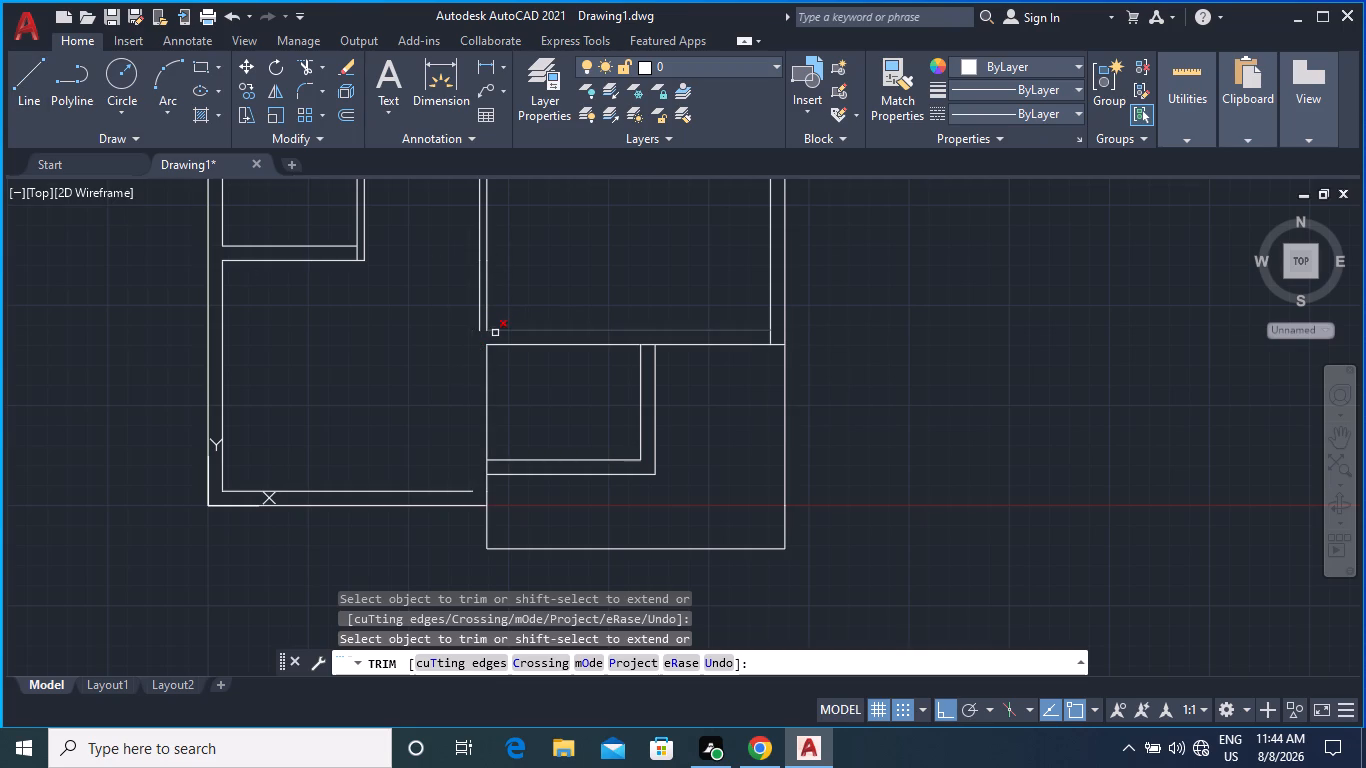
Stretch the lower end of the central wall's left face down to the level of the bottom wall's inner face.
click(477, 320)
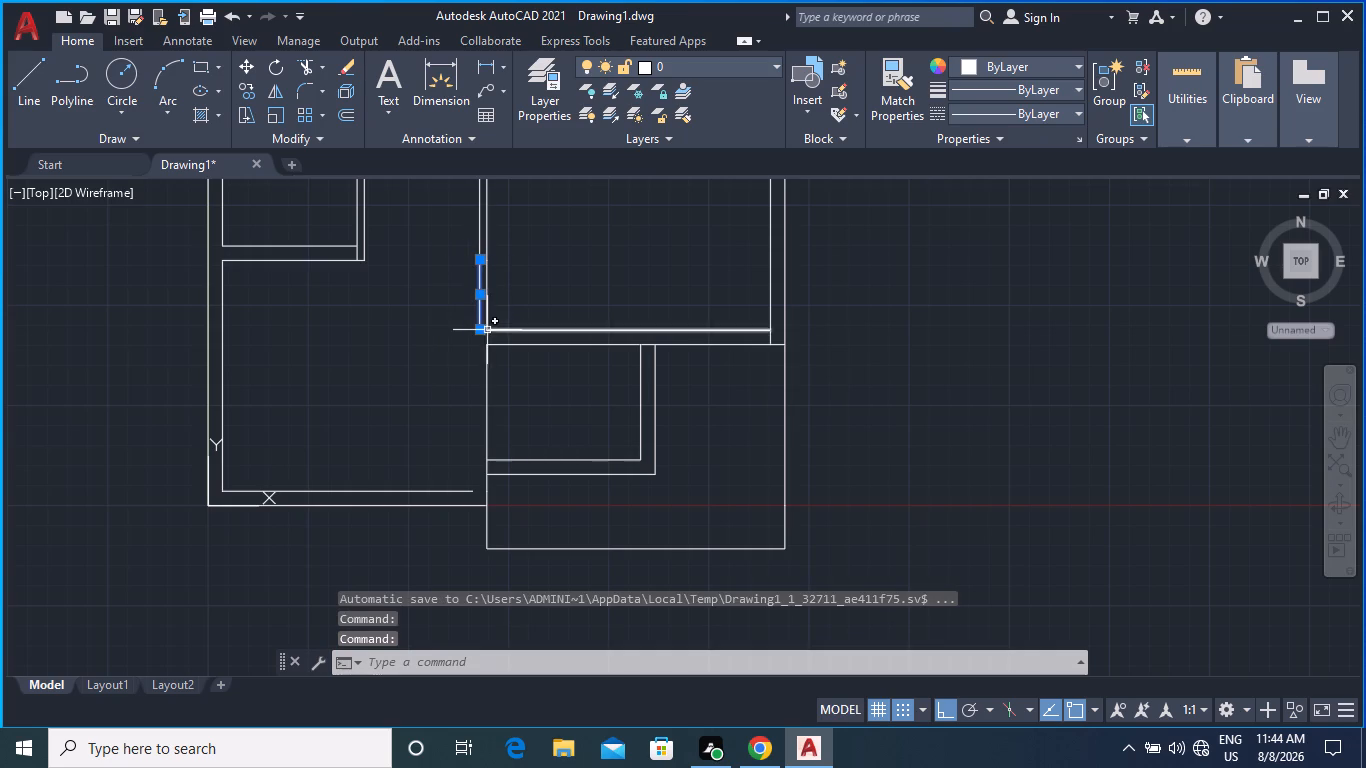
click(483, 330)
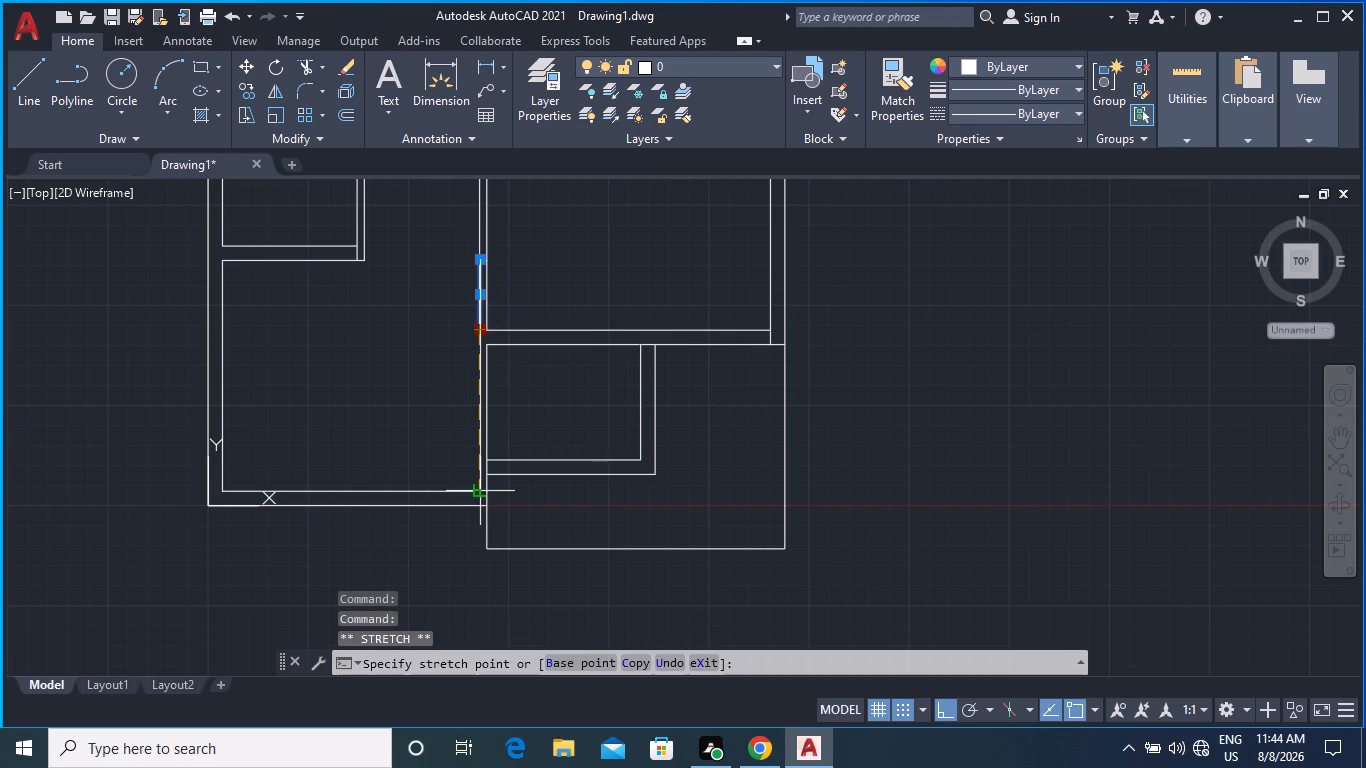
click(480, 489)
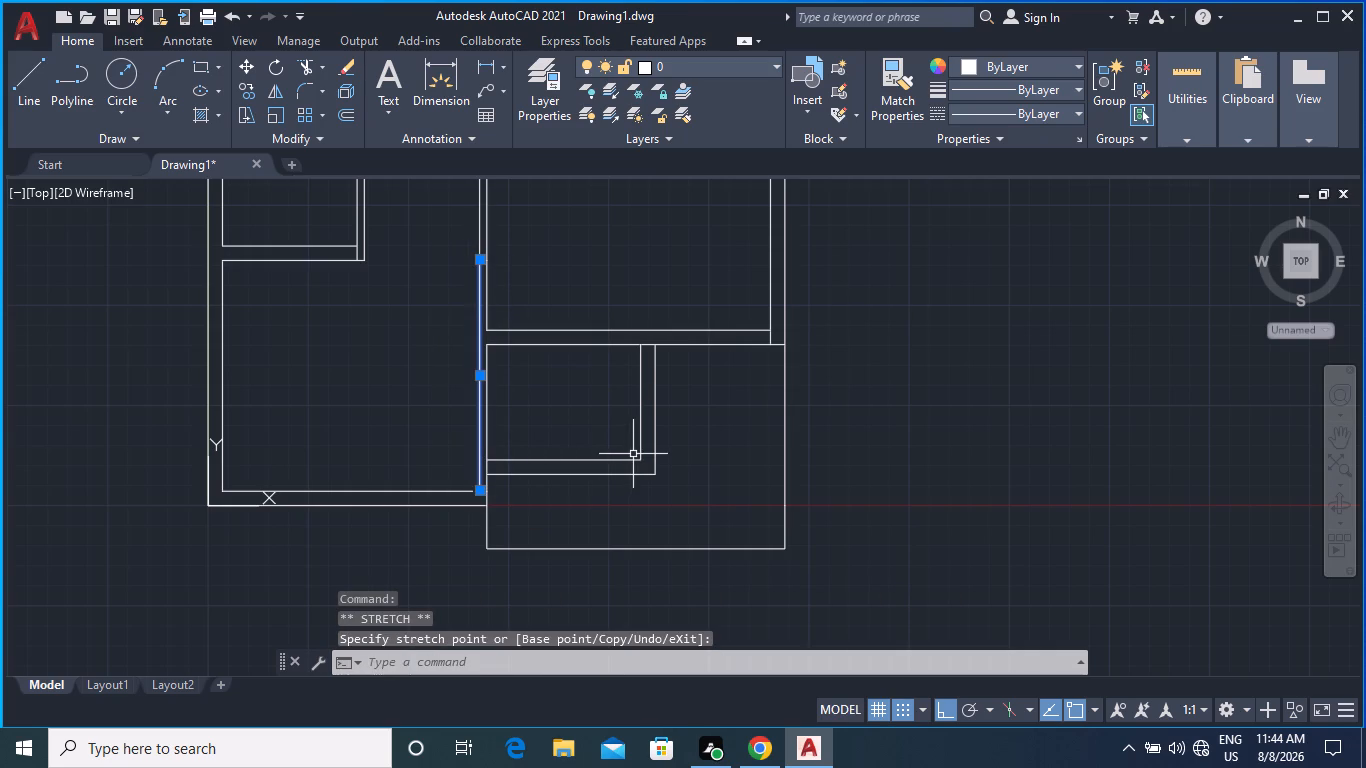
key(Escape)
Fillet the bottom wall's inner face with the central wall's left face into a sharp corner.
key(f)
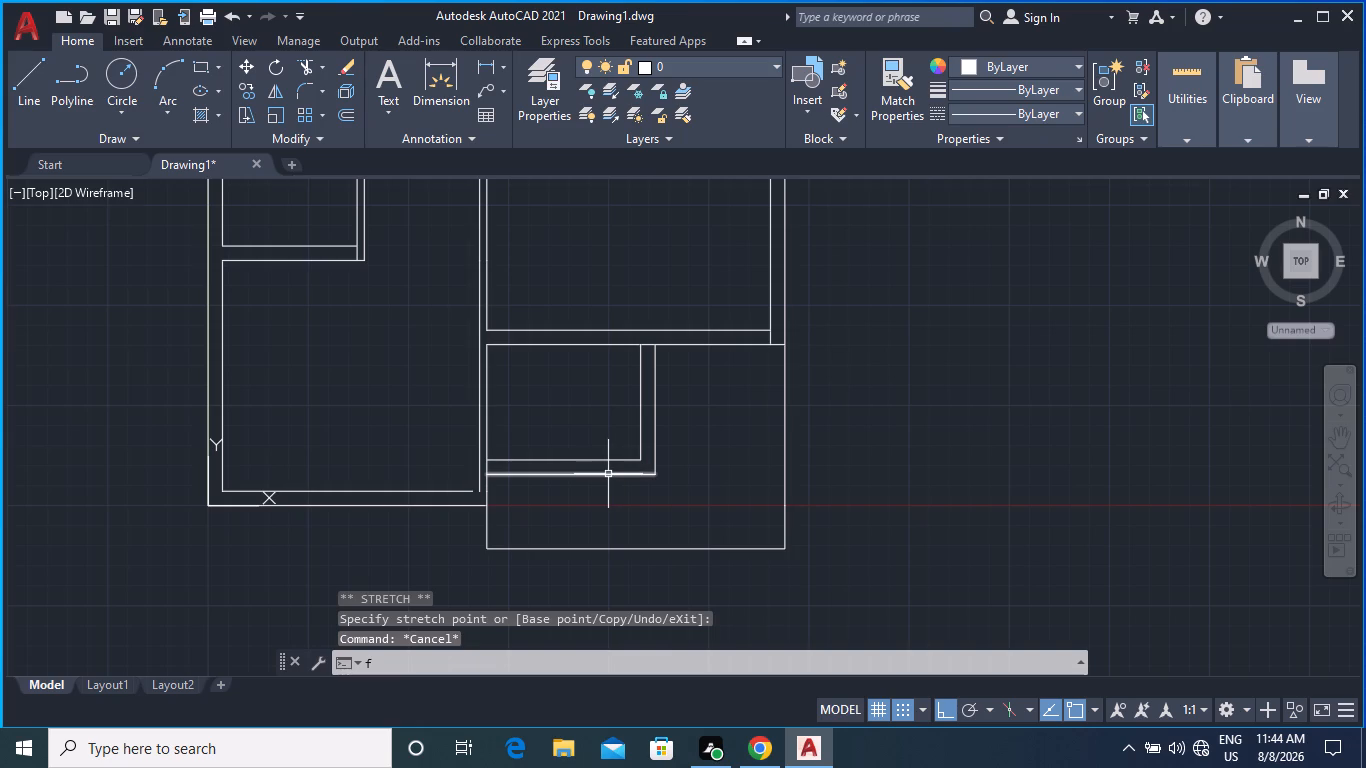
key(Return)
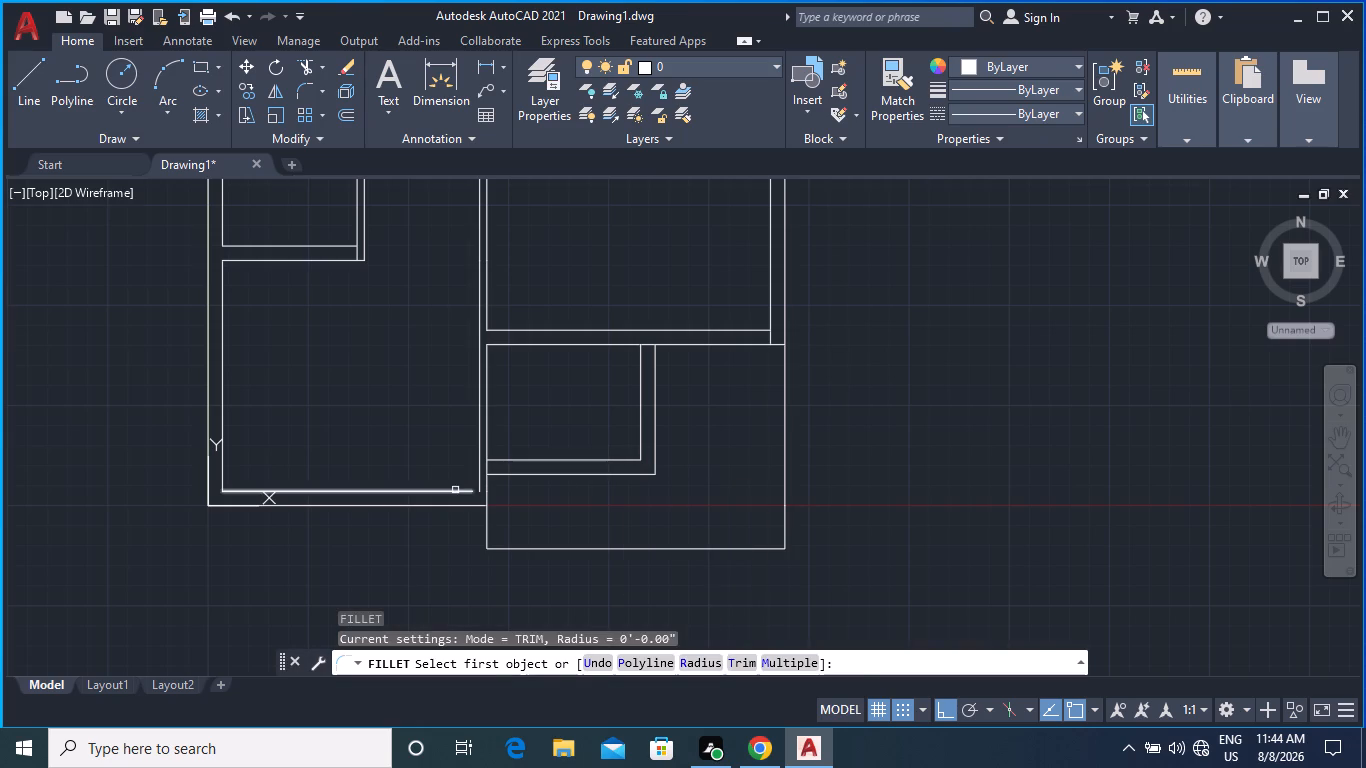
click(455, 490)
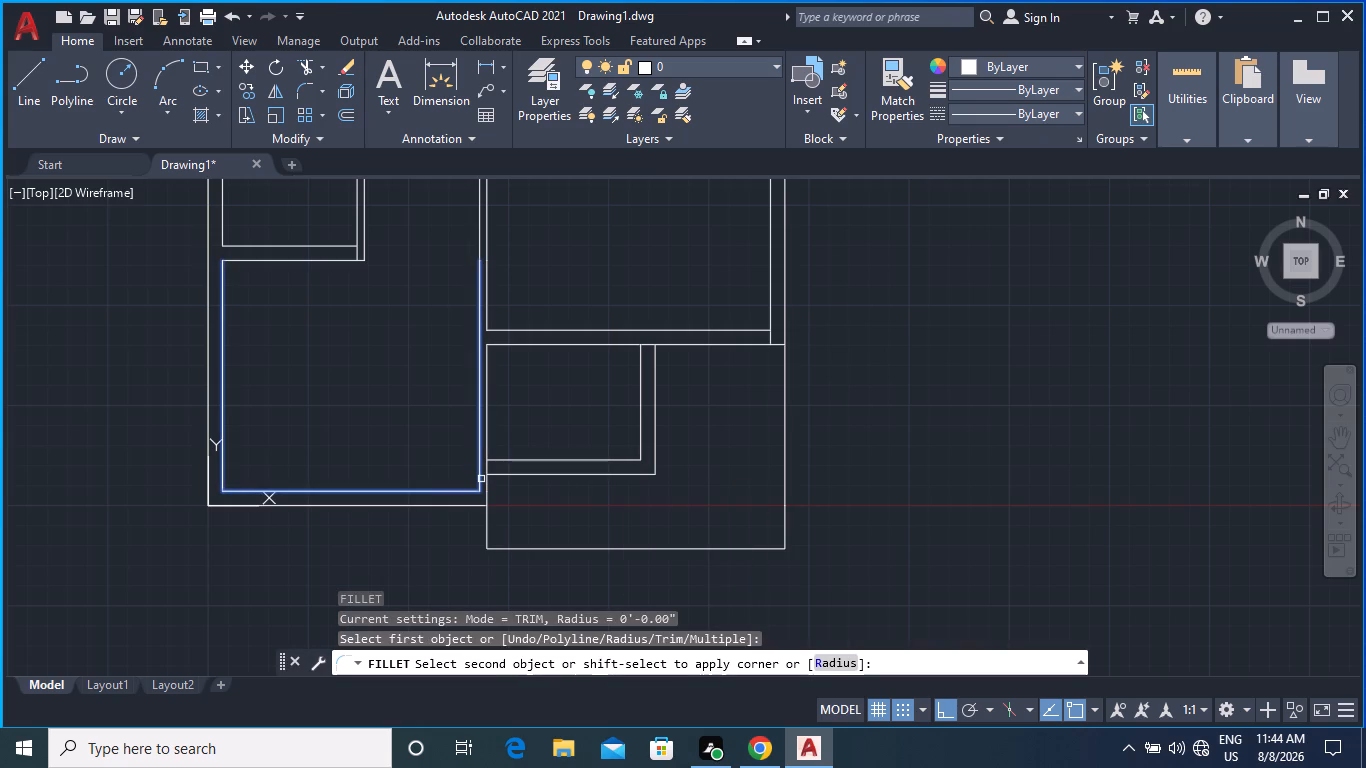
click(481, 479)
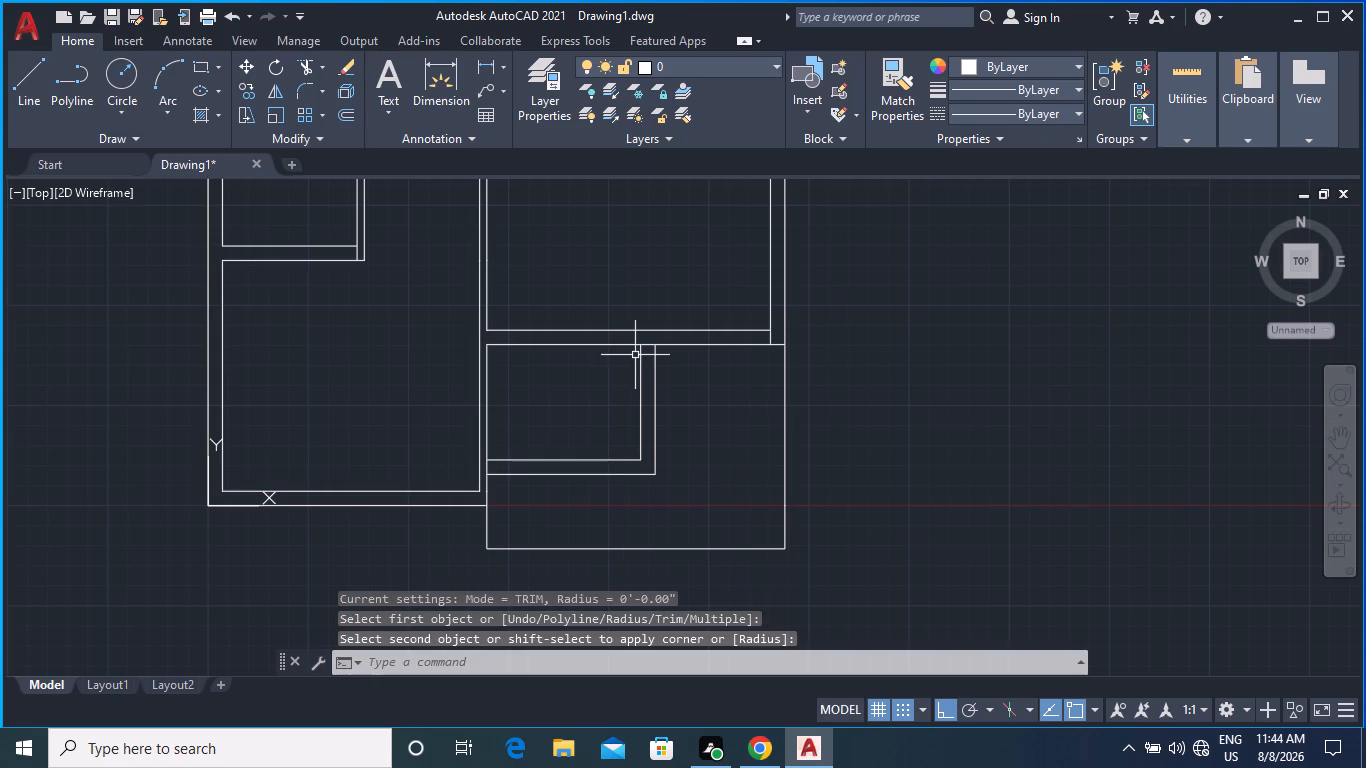
key(Escape)
key(Escape)
Join the lower-left room's inner outline with the upper segment of the central wall's left face into one polyline.
middle_drag(528, 252, 526, 261)
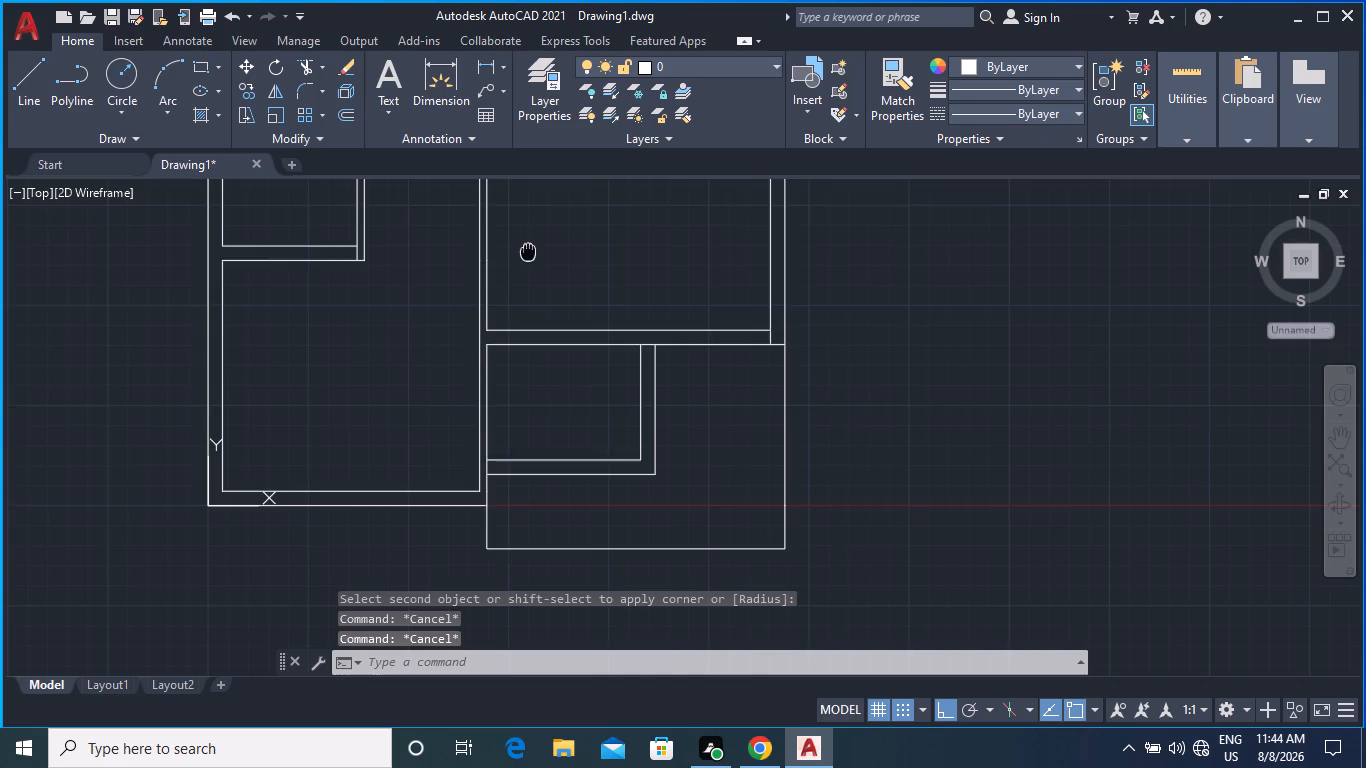
middle_drag(526, 261, 505, 357)
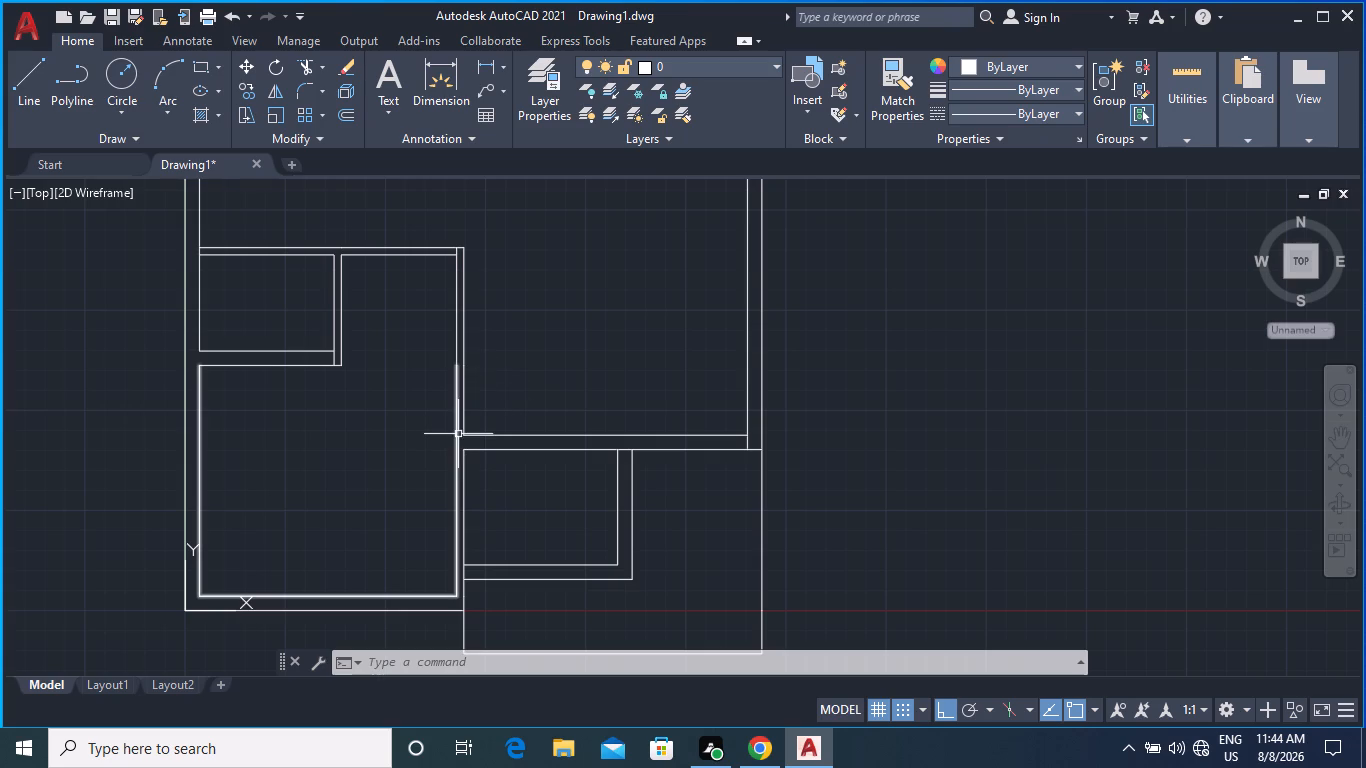
key(Escape)
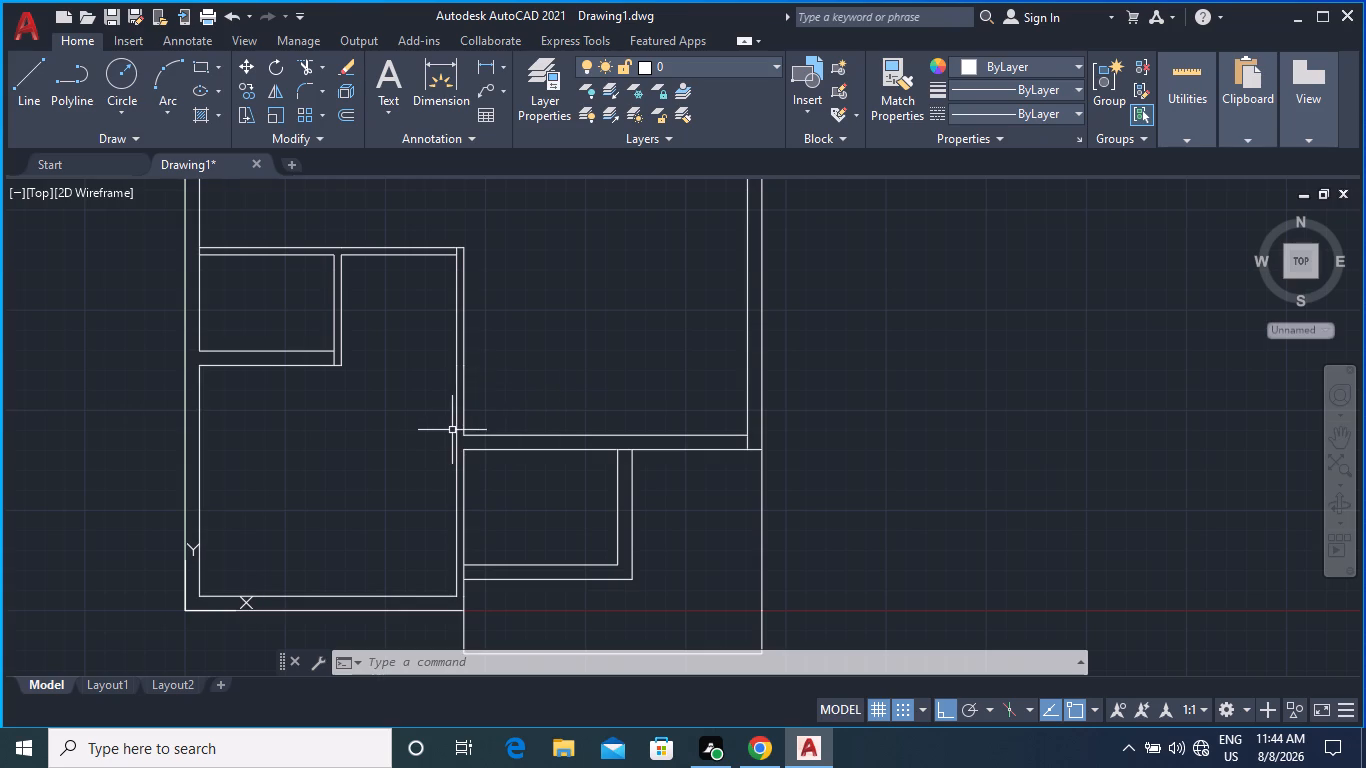
key(Escape)
click(456, 452)
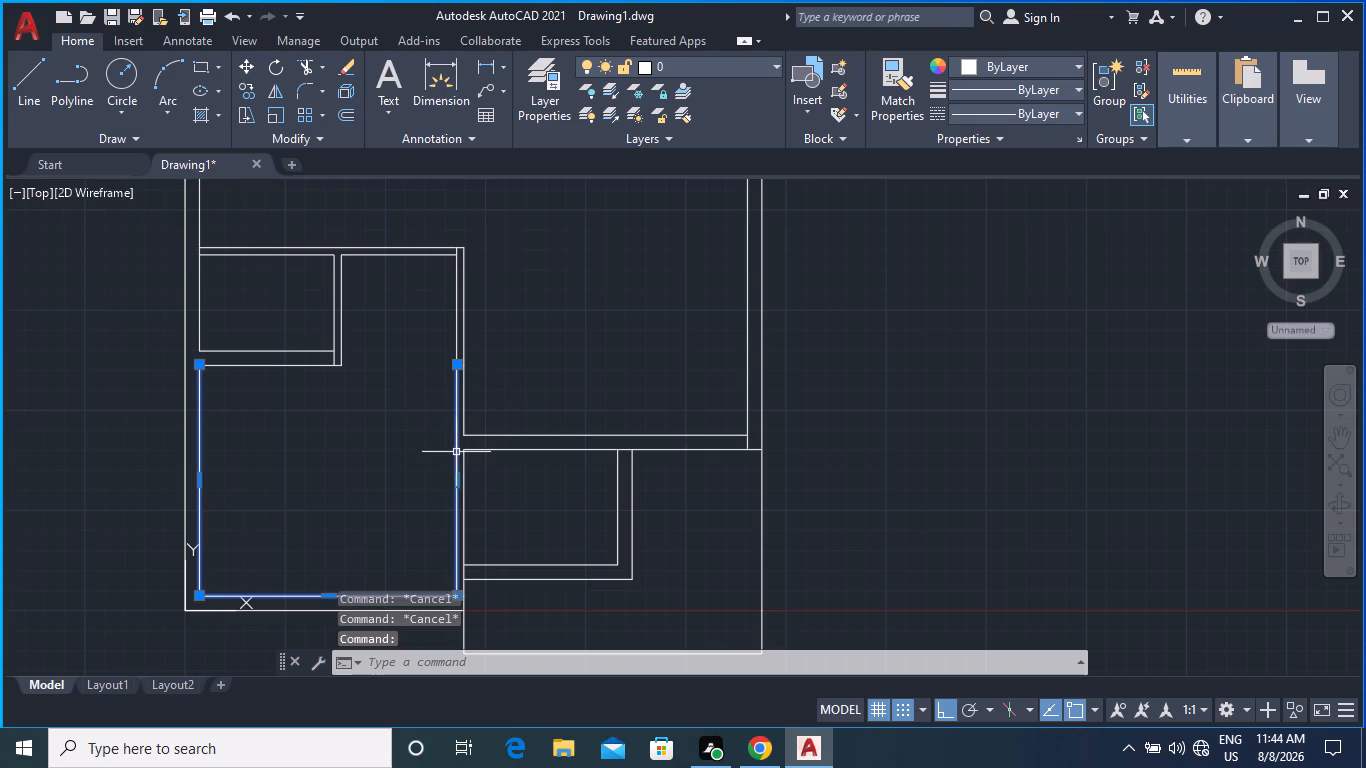
double_click(456, 339)
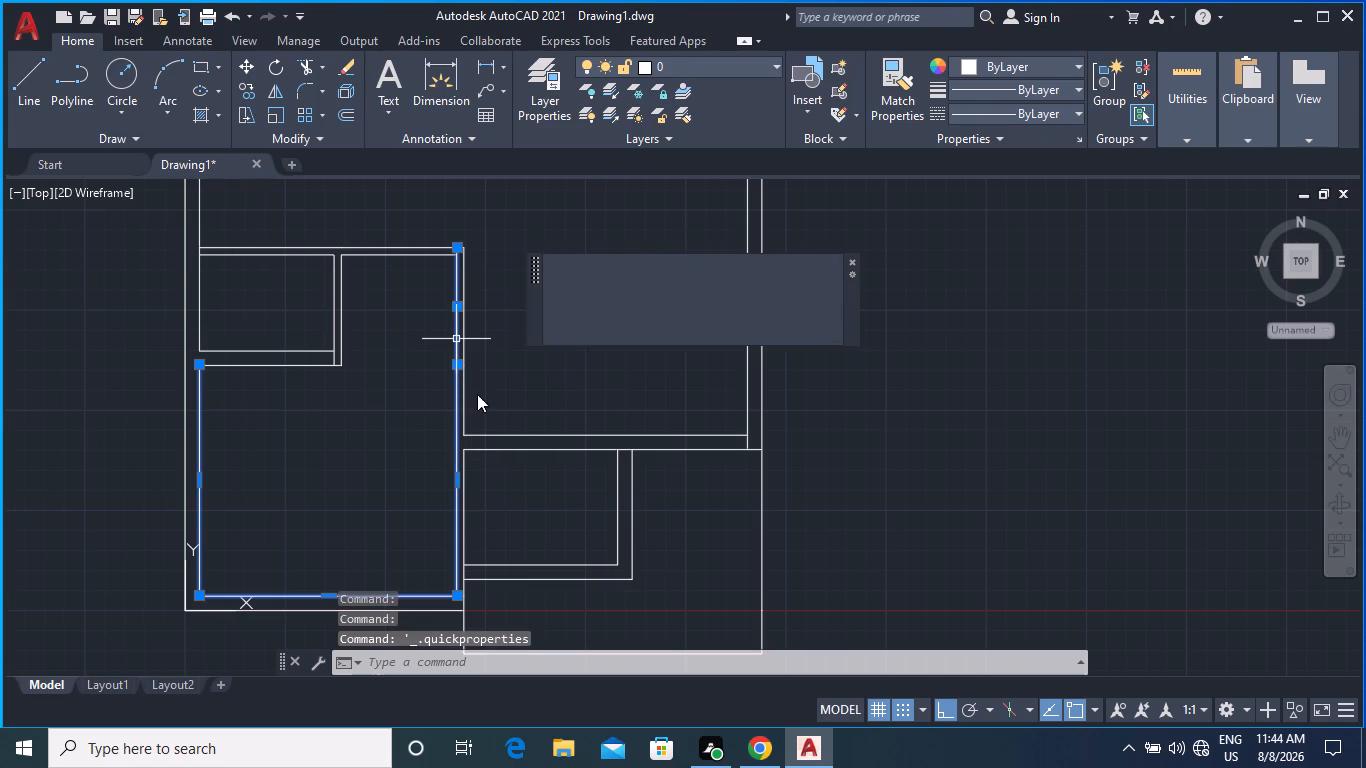
text(joi)
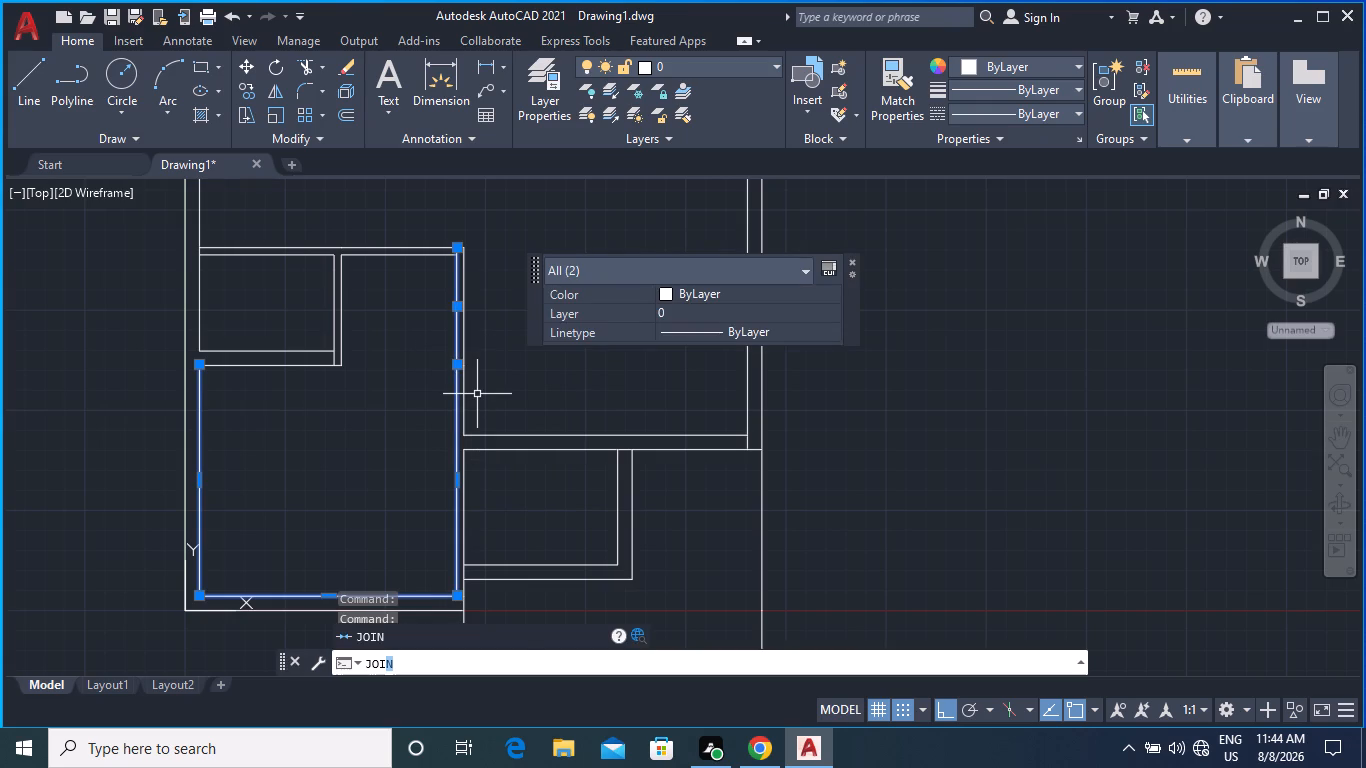
key(Return)
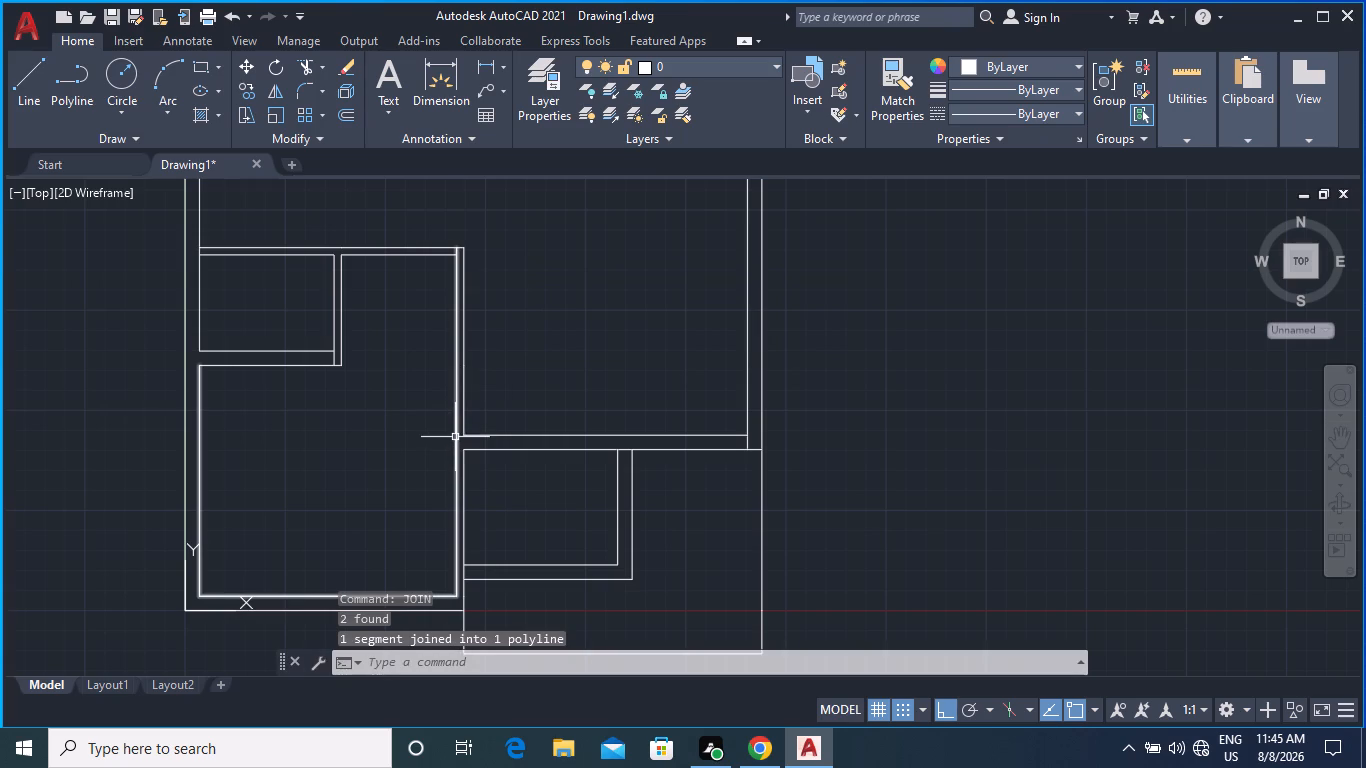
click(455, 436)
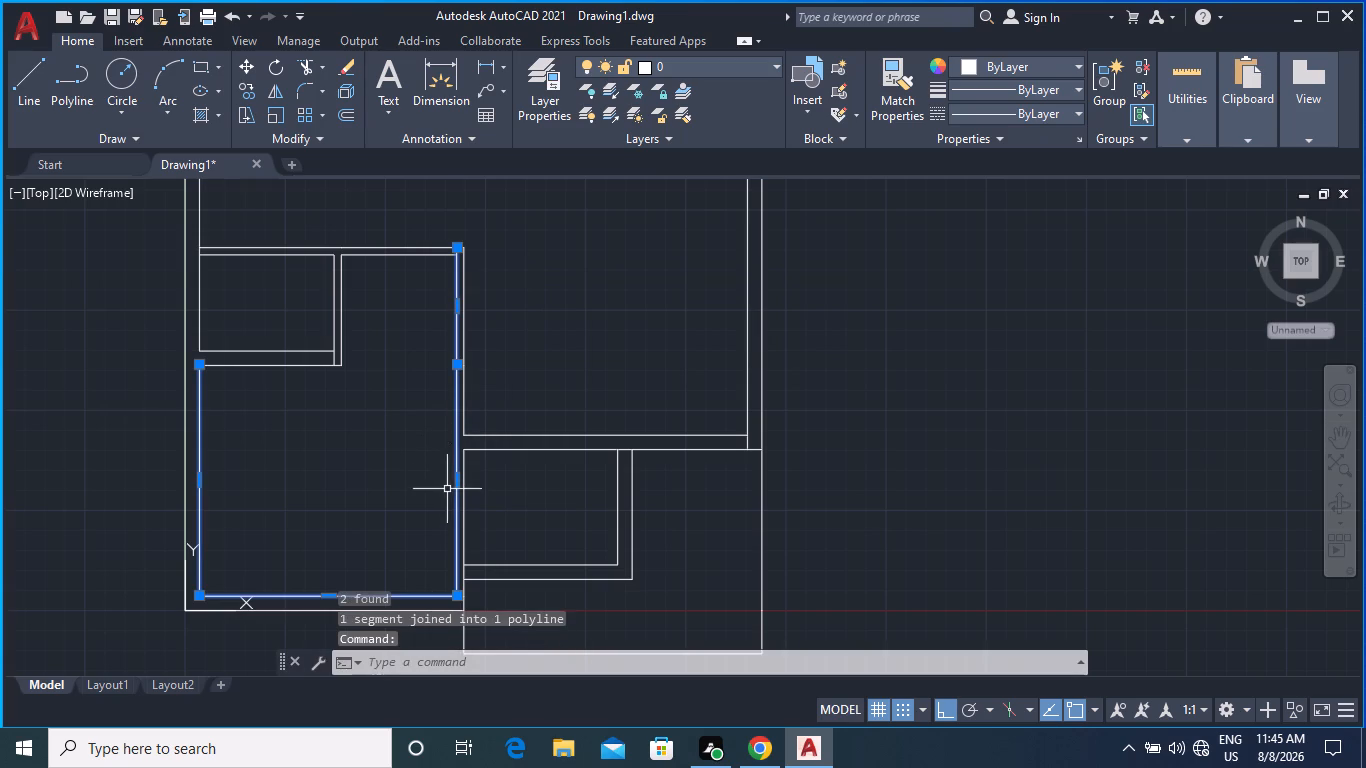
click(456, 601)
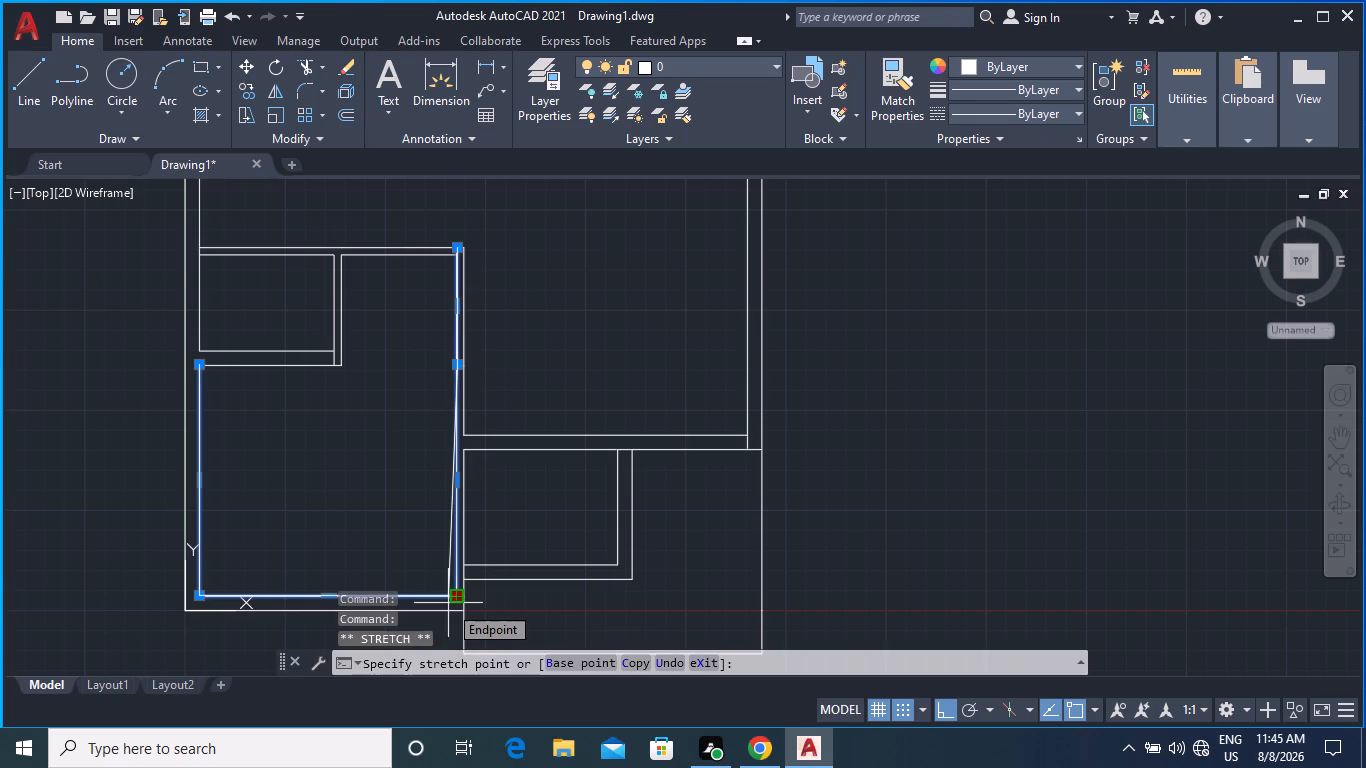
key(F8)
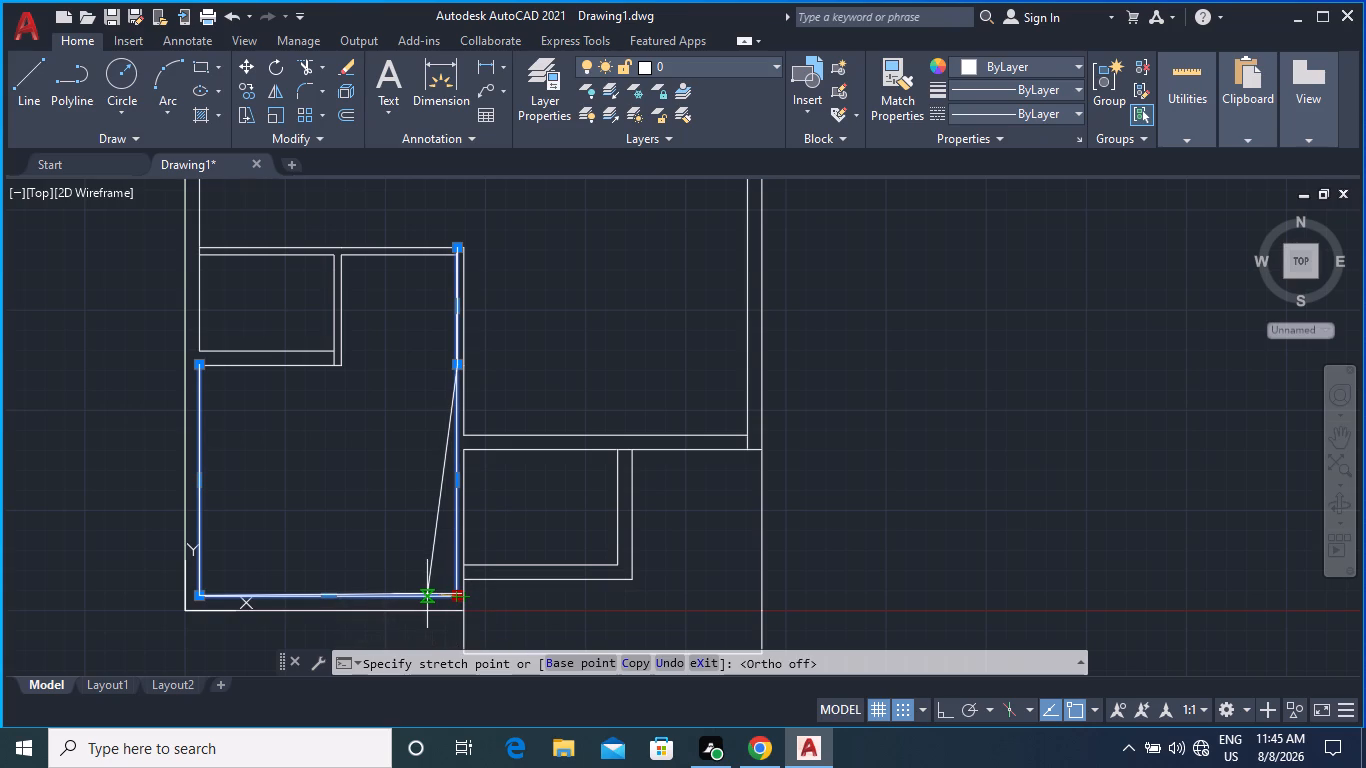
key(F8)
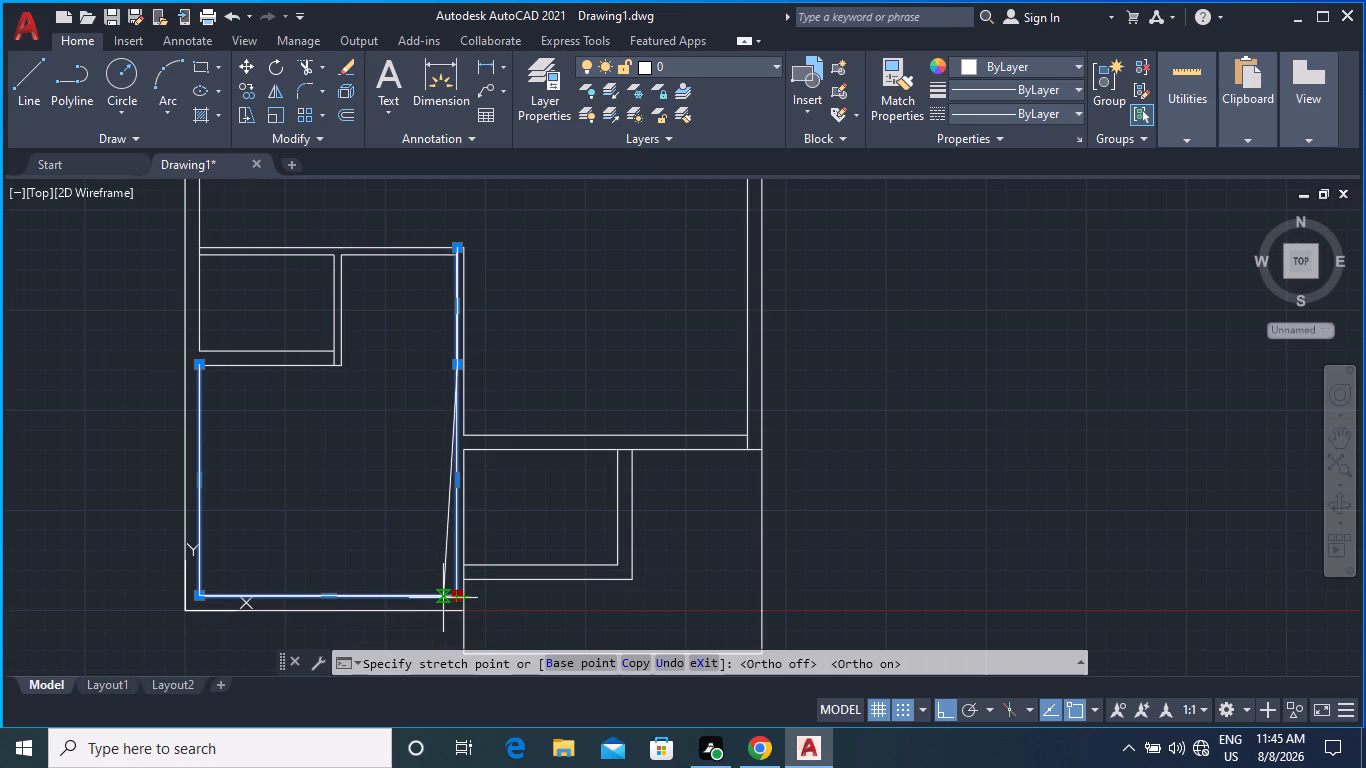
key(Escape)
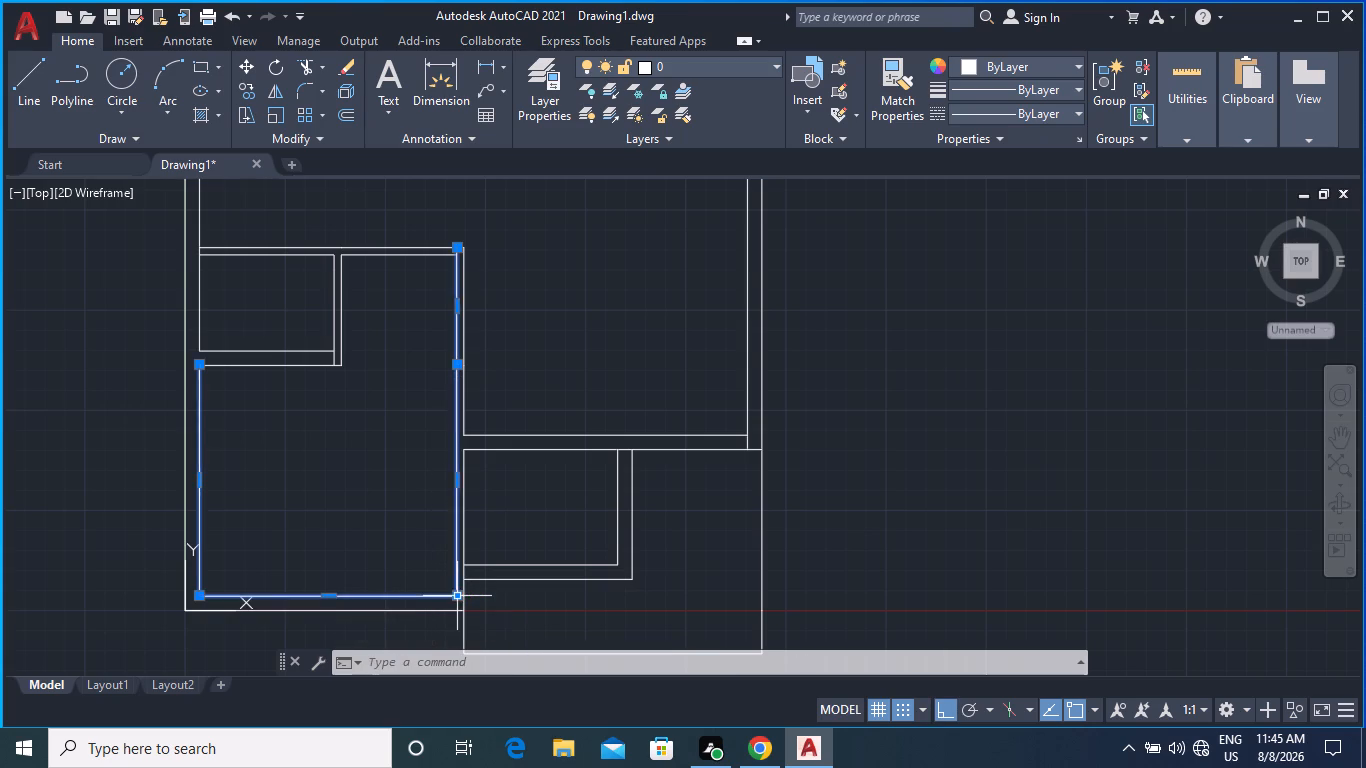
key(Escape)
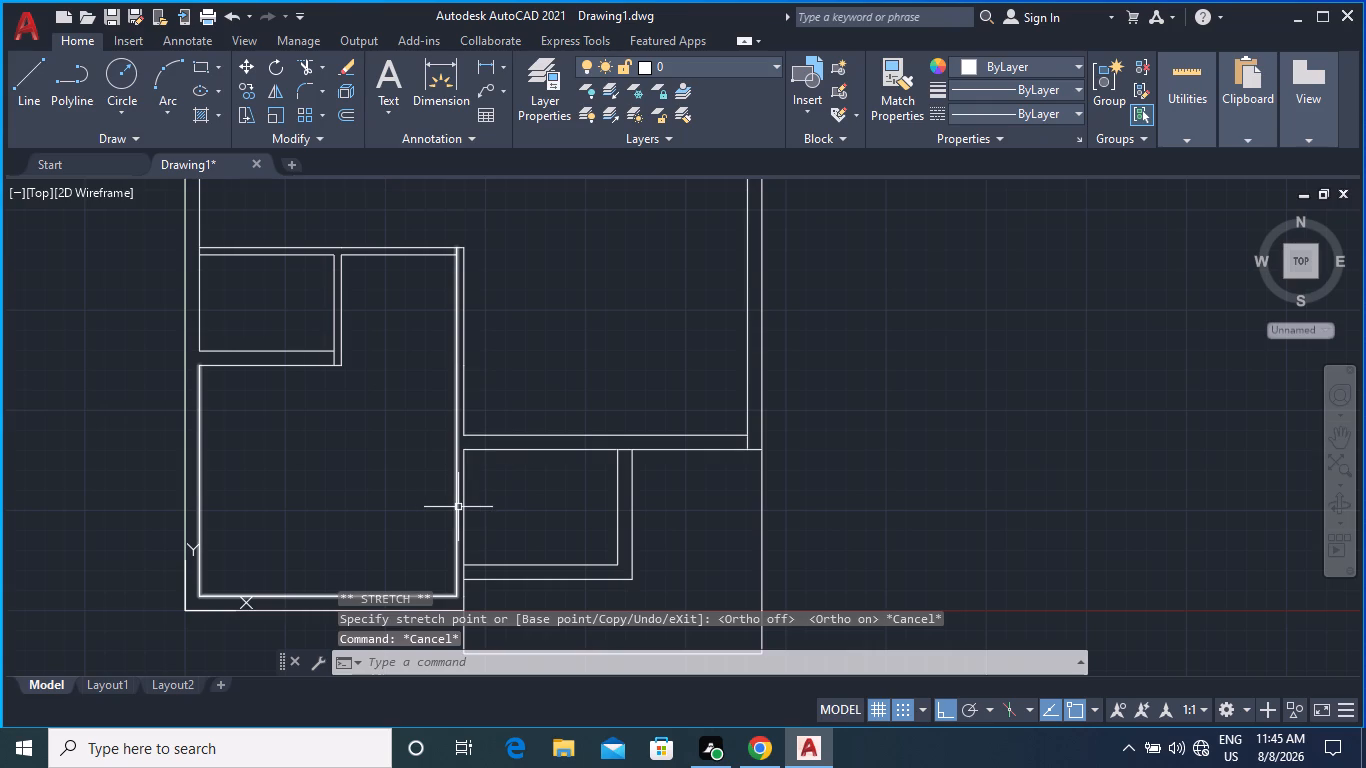
Explode the joined polyline of the lower-left room's inner outline and the central wall's left face.
click(458, 507)
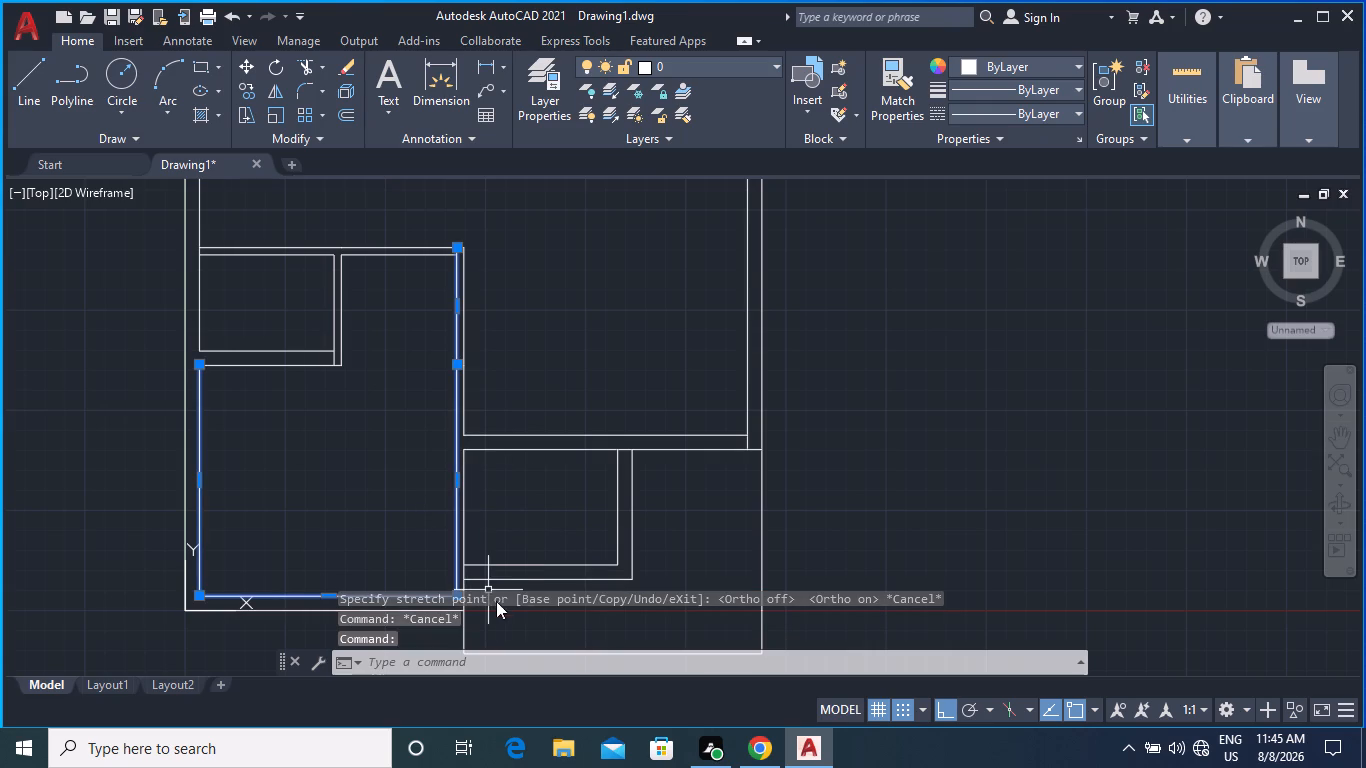
key(e)
key(x)
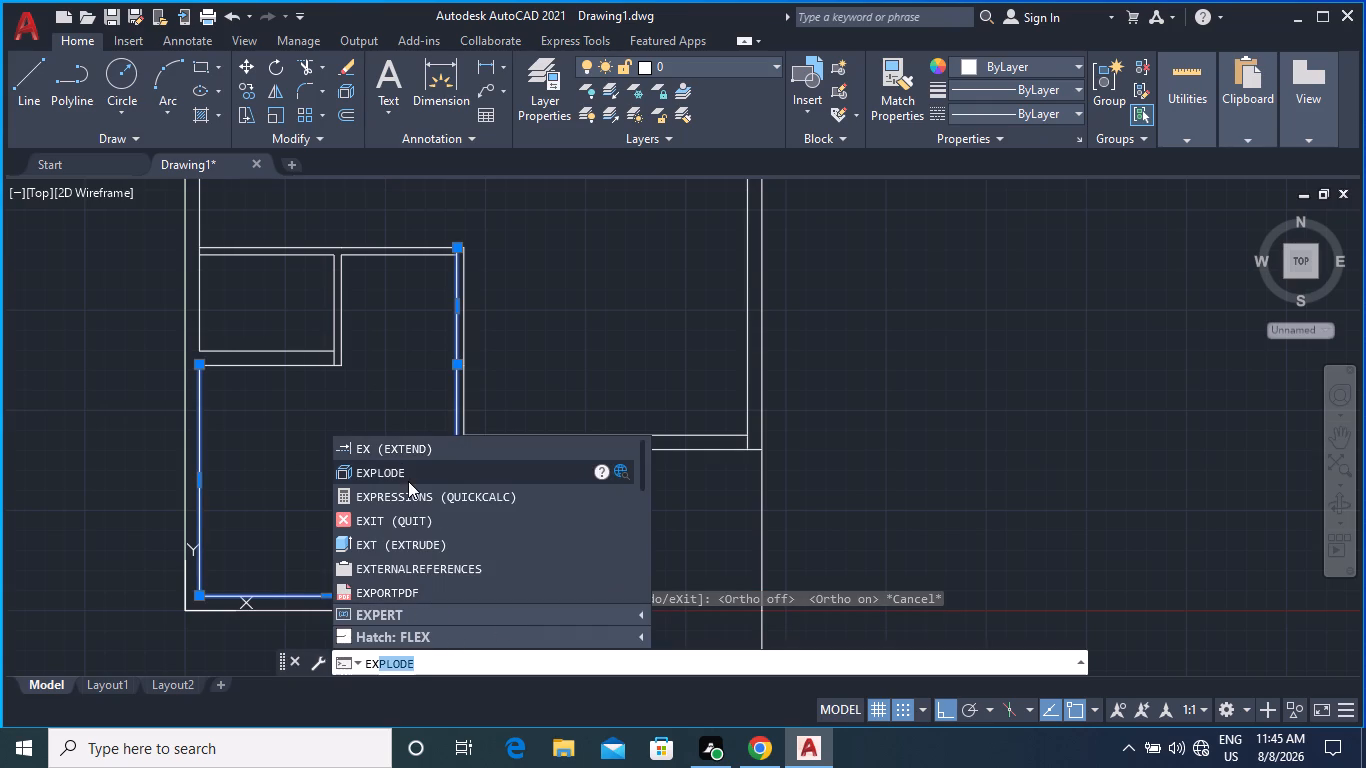
click(409, 478)
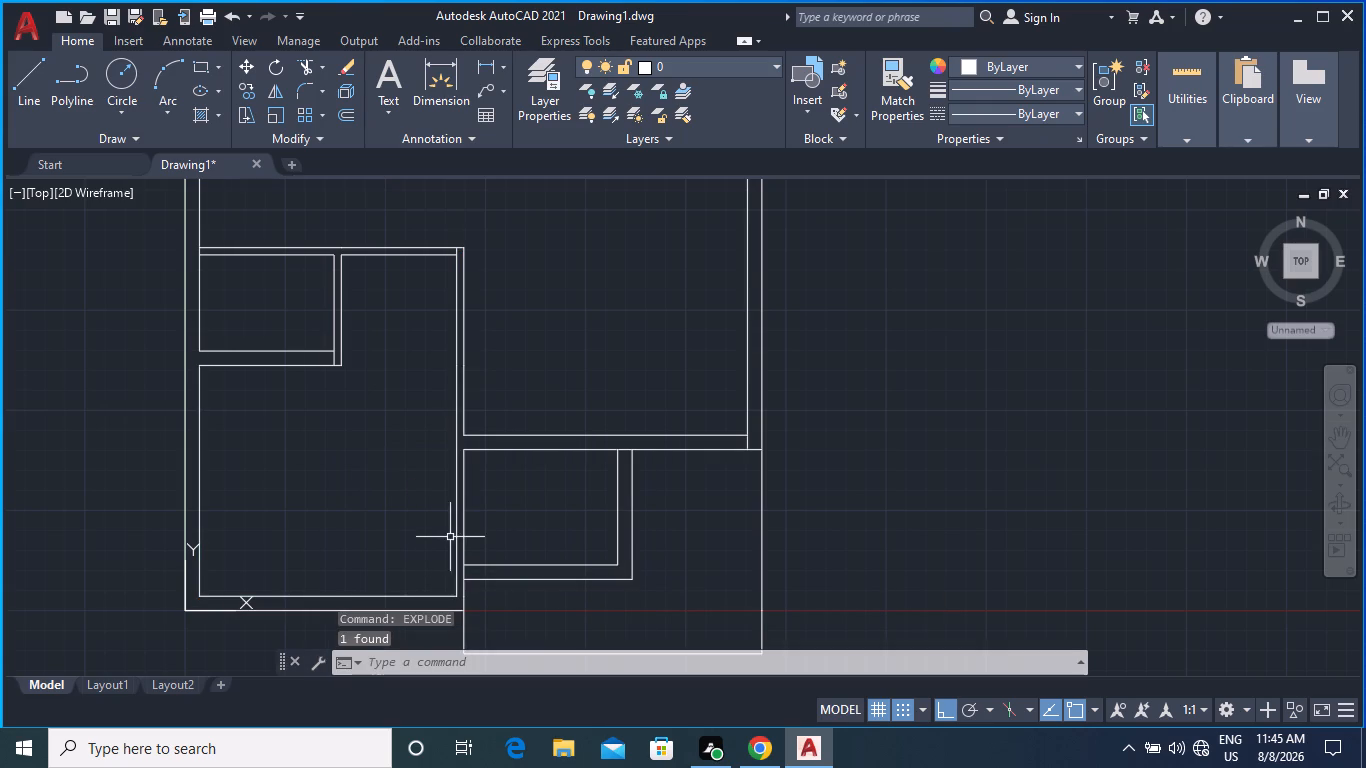
Erase the lower and upper vertical segments that form the central wall's left face.
click(454, 535)
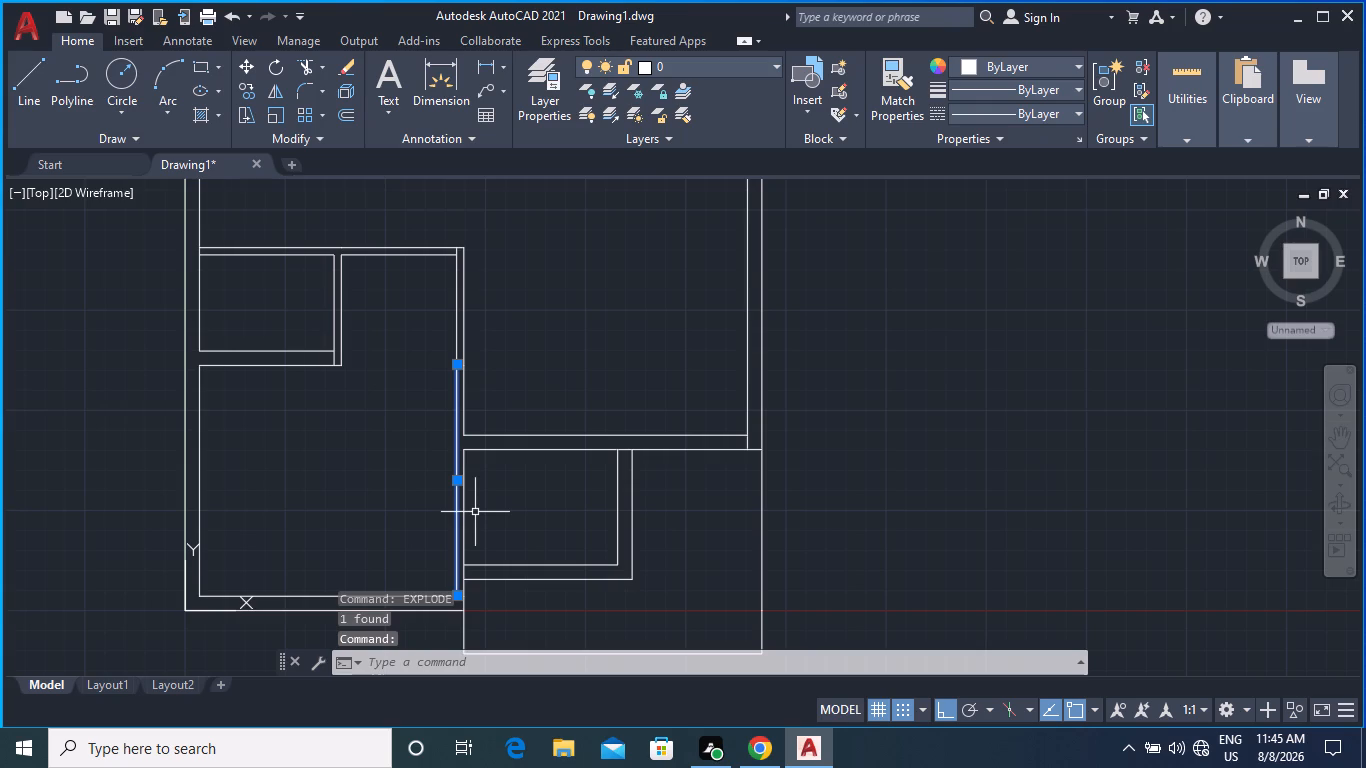
key(Delete)
click(458, 354)
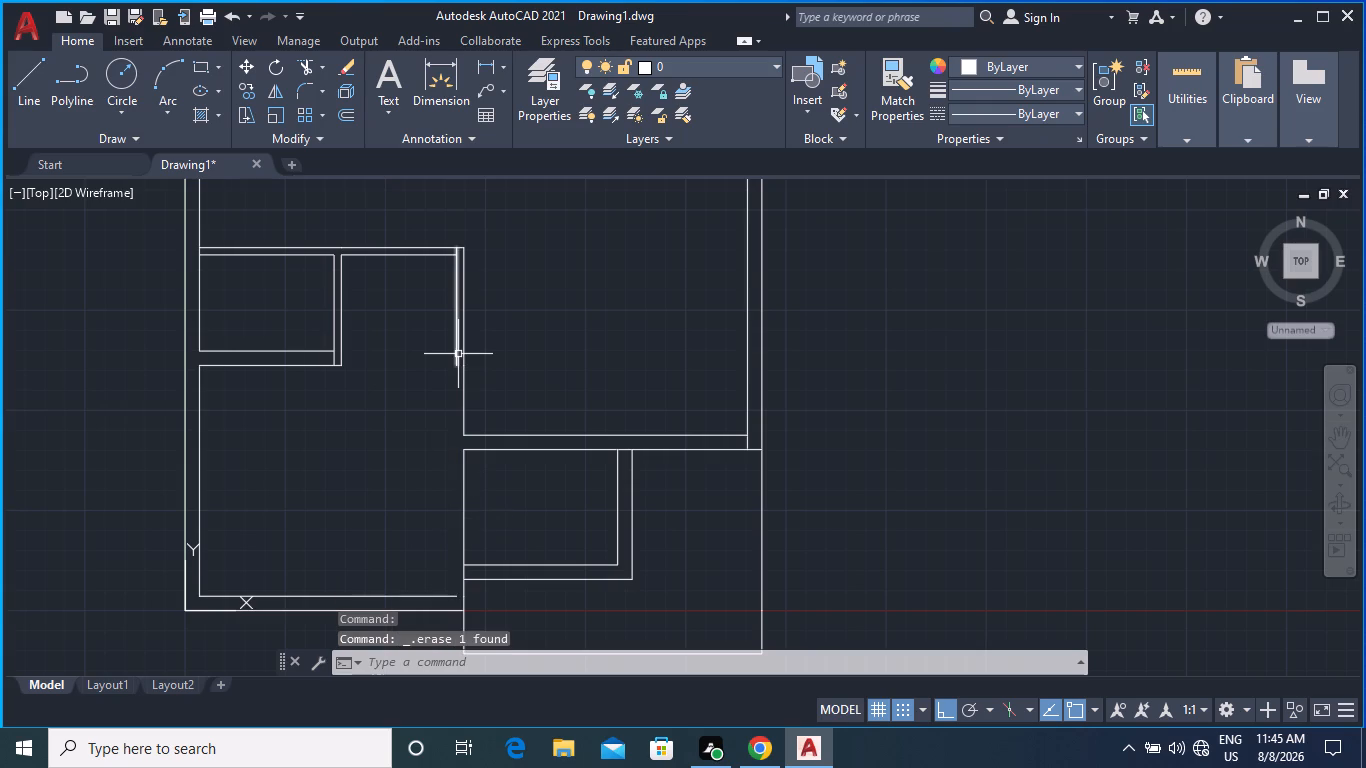
key(Delete)
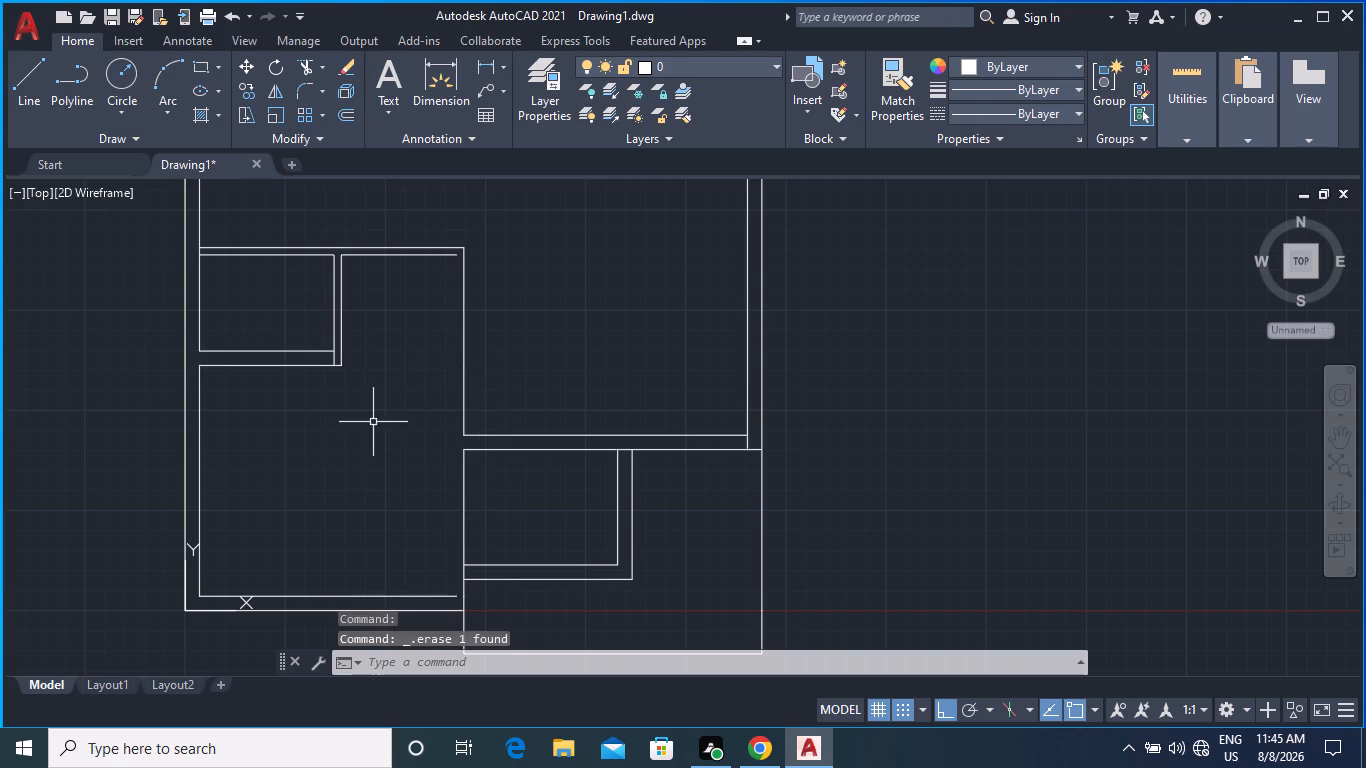
Draw a vertical line 9" left of the central wall's right face, from the bottom wall's outer face up to the top wall's upper face.
click(35, 96)
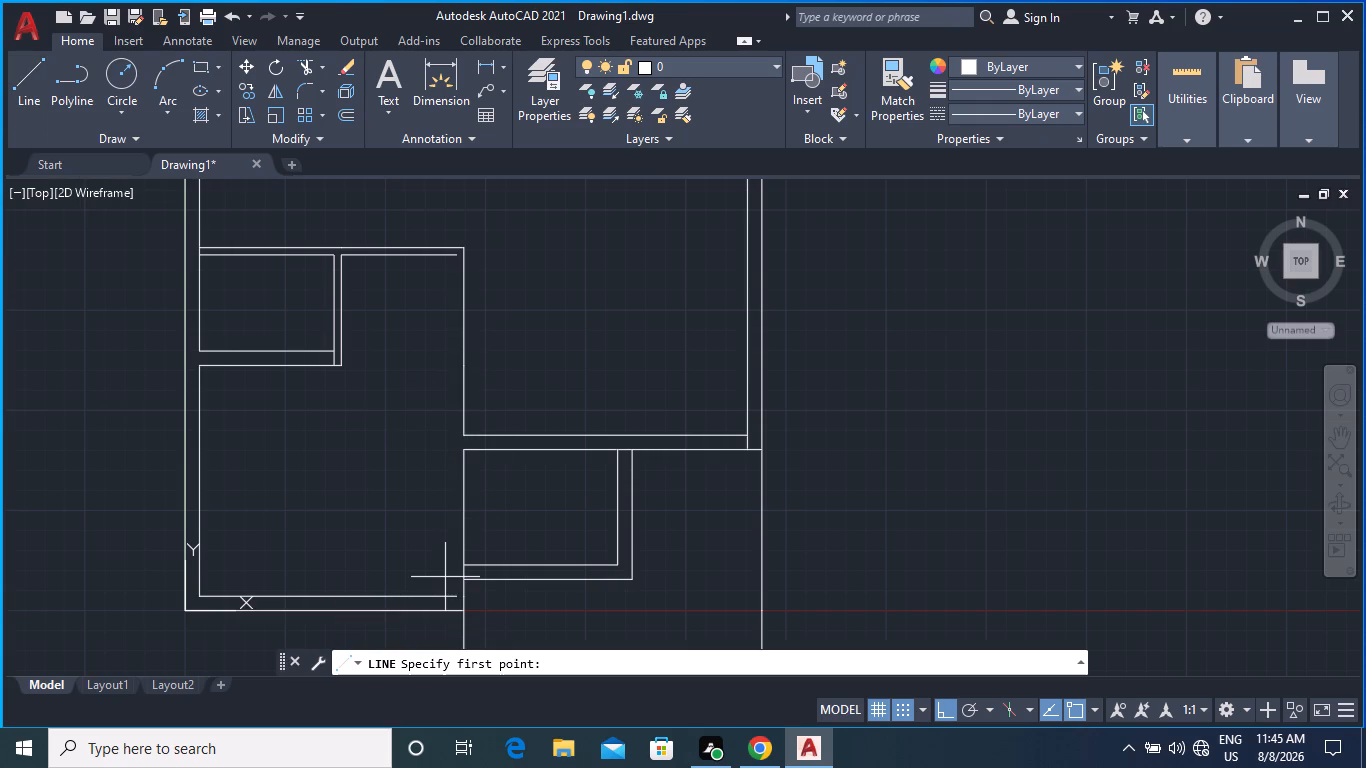
text(tk)
key(Return)
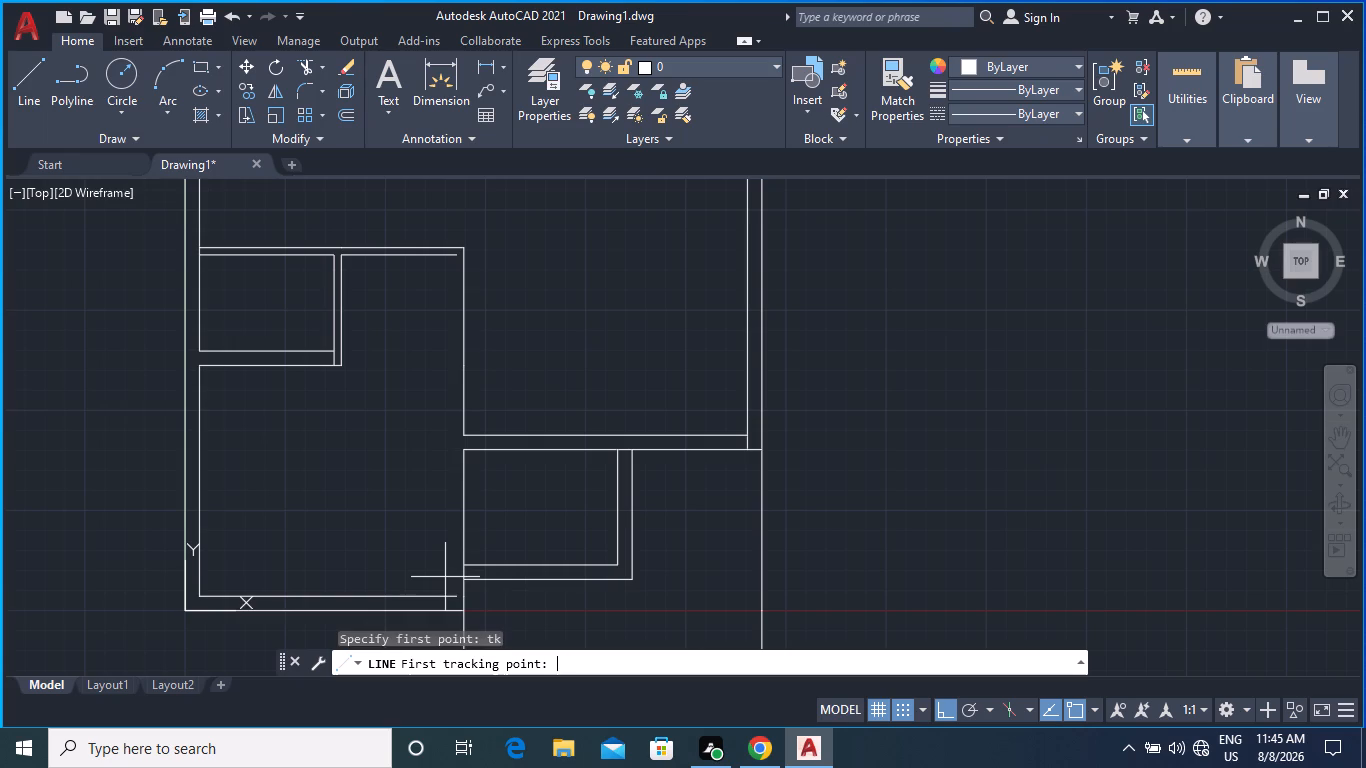
click(464, 612)
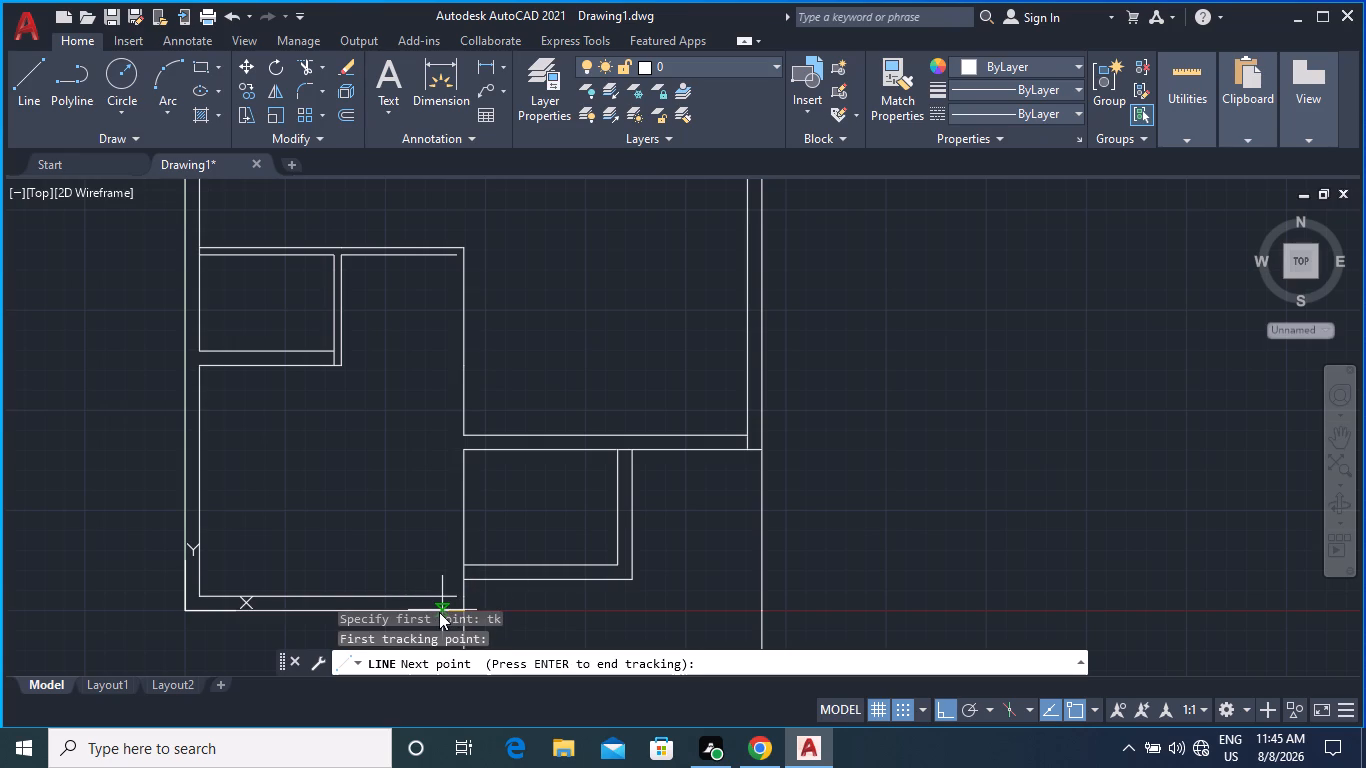
text(9")
key(Return)
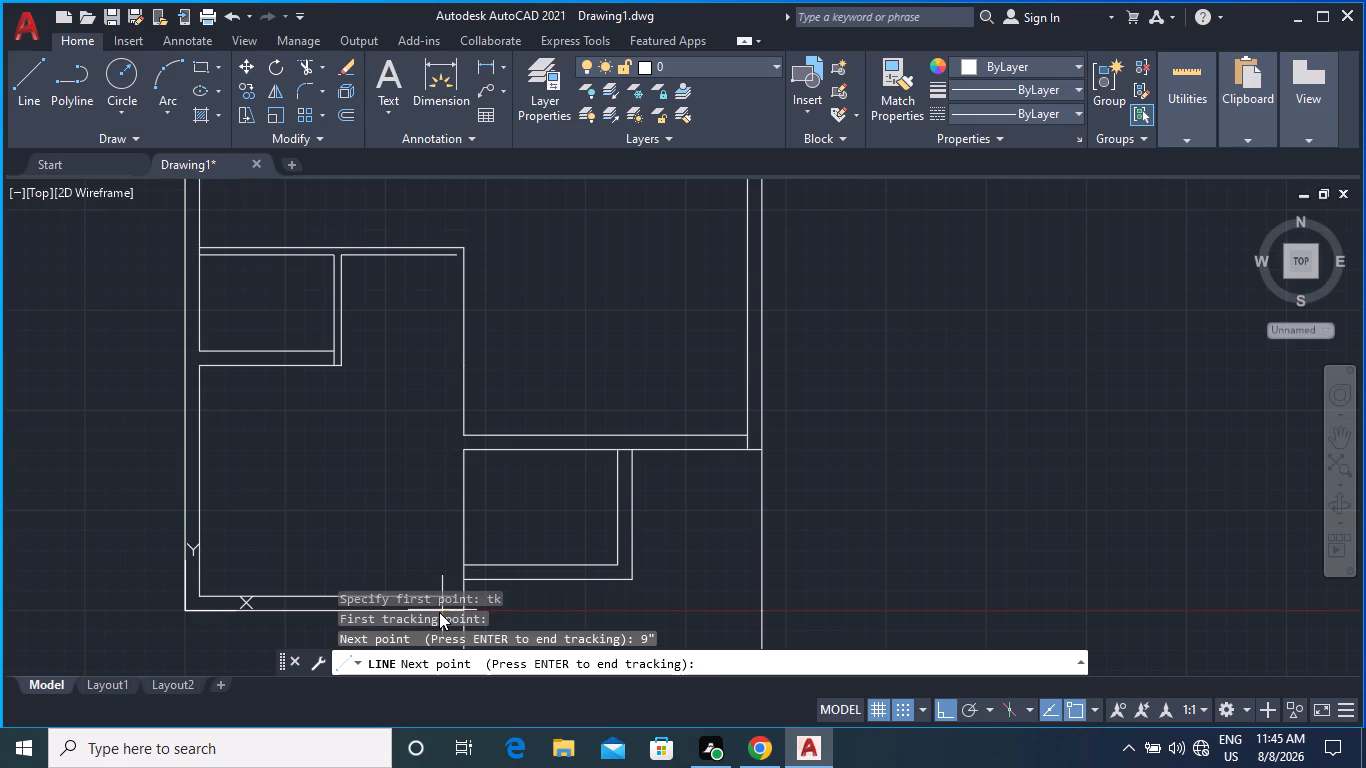
middle_drag(439, 612, 432, 469)
middle_drag(446, 497, 447, 372)
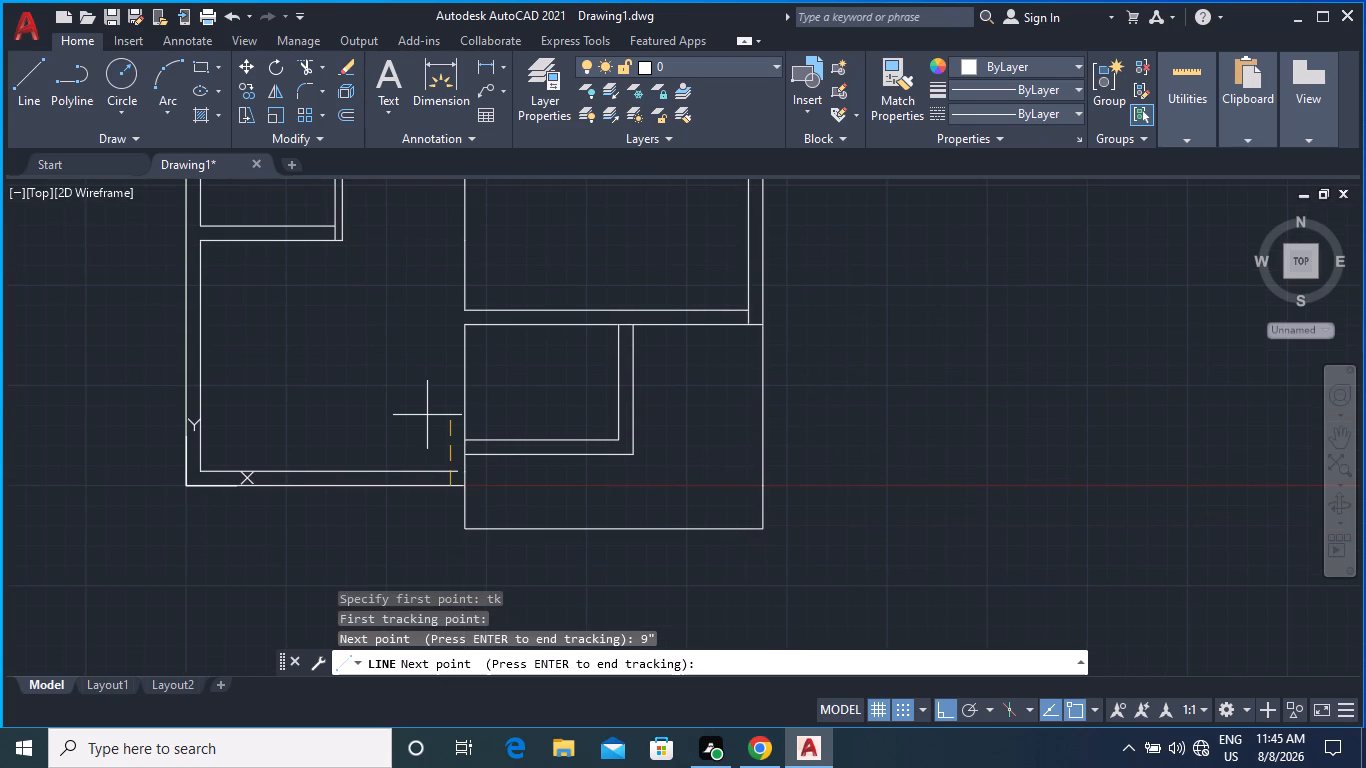
key(Return)
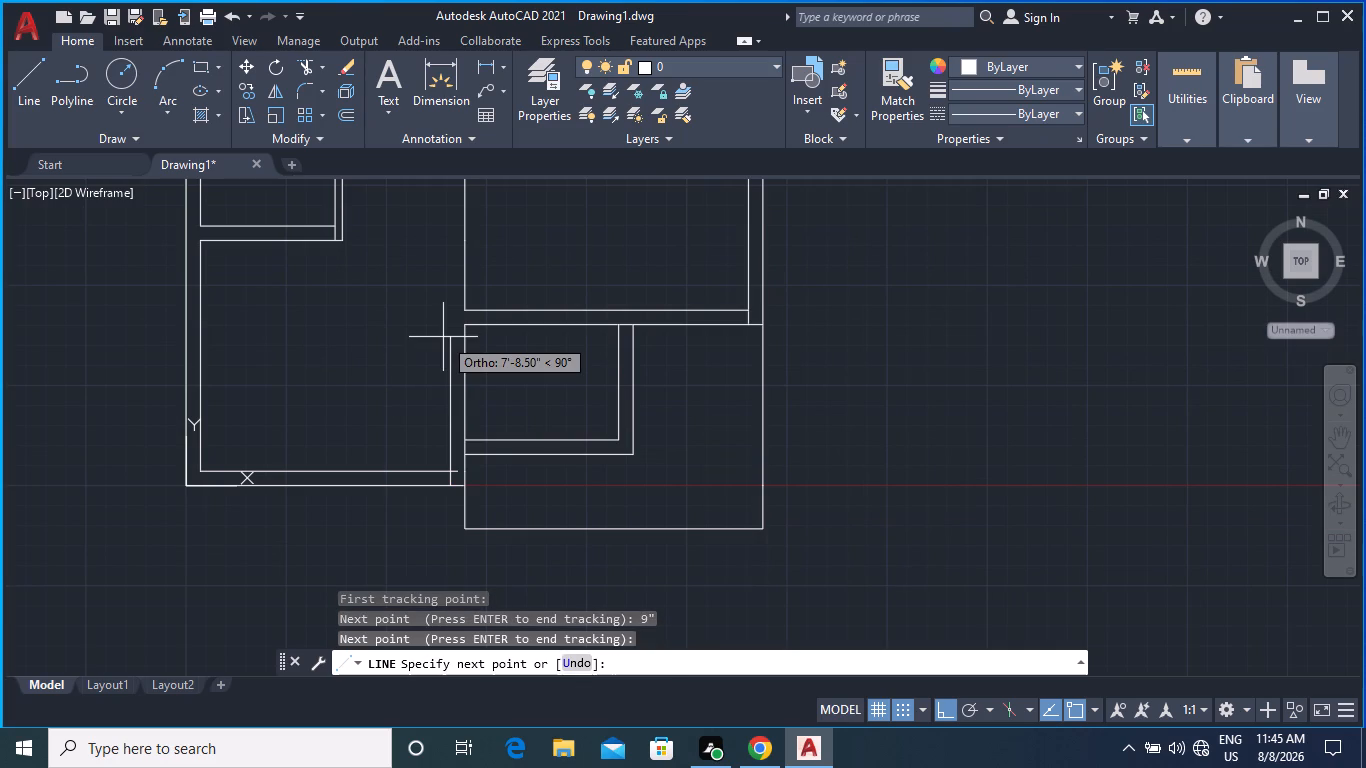
middle_drag(443, 337, 473, 577)
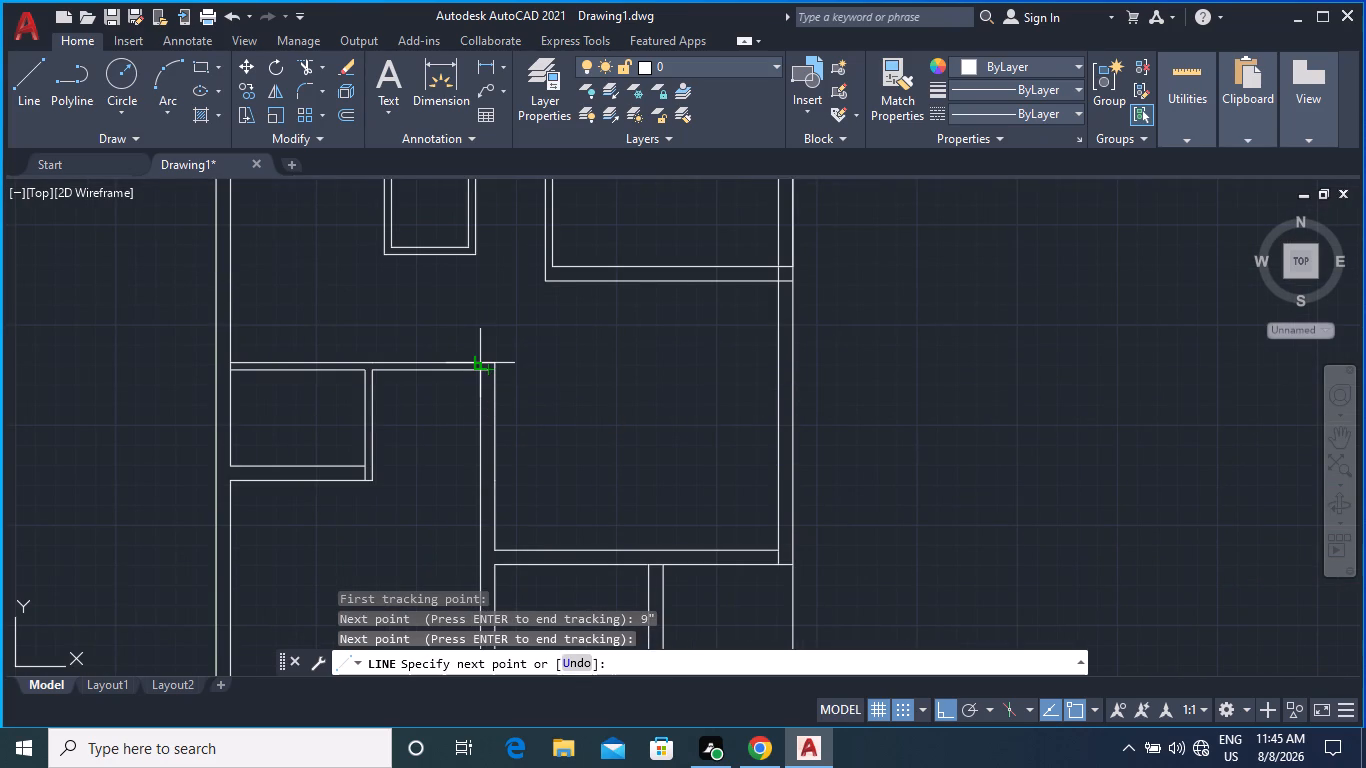
click(481, 357)
key(Escape)
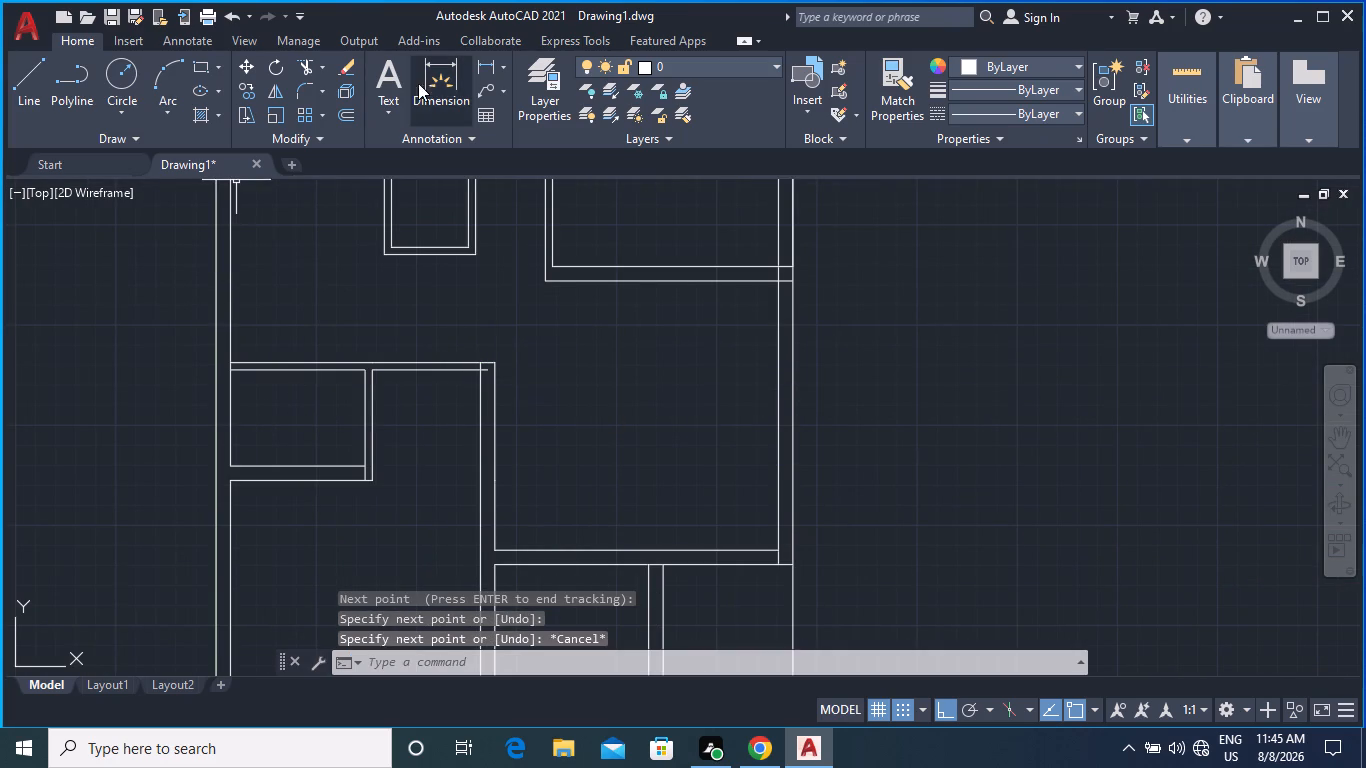
Measure the clear width between the small room's right wall and the new central wall line with a dimension, and undo that dimension.
click(426, 78)
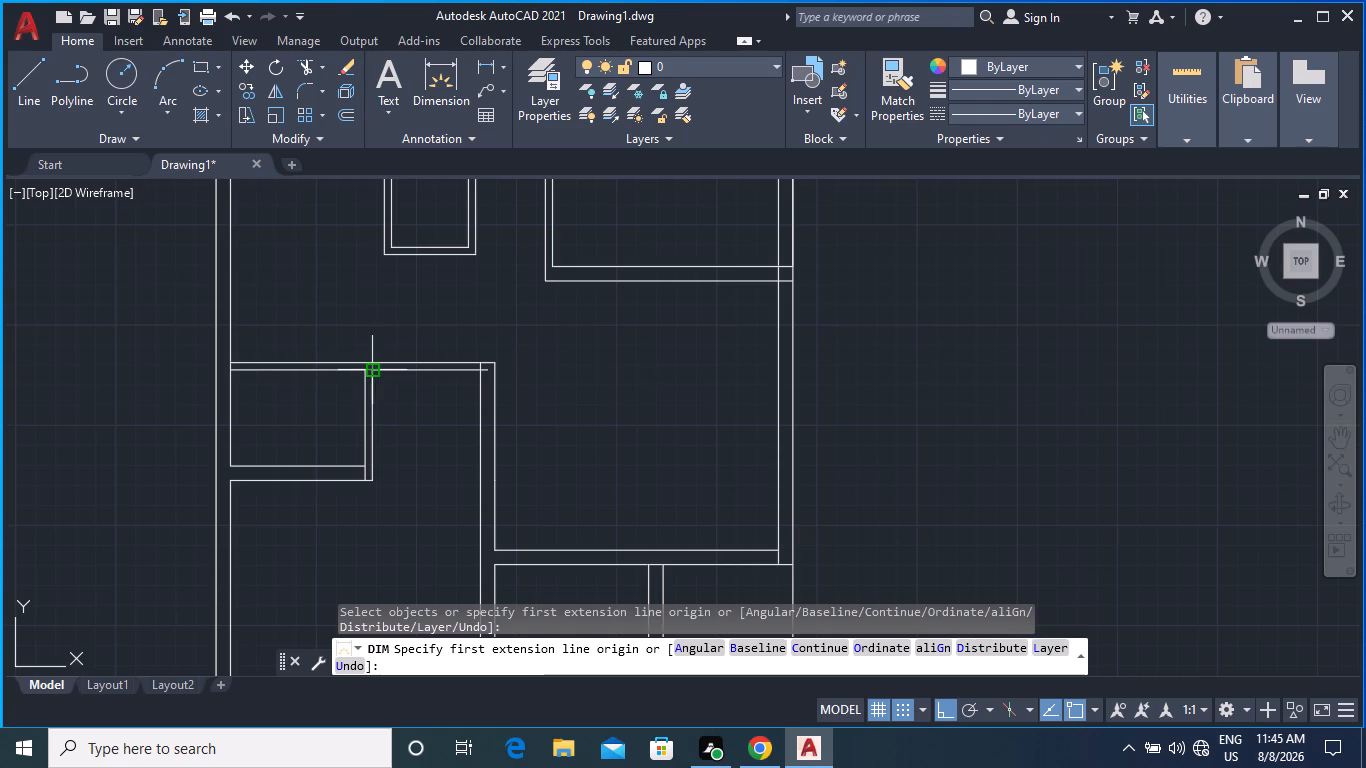
click(370, 368)
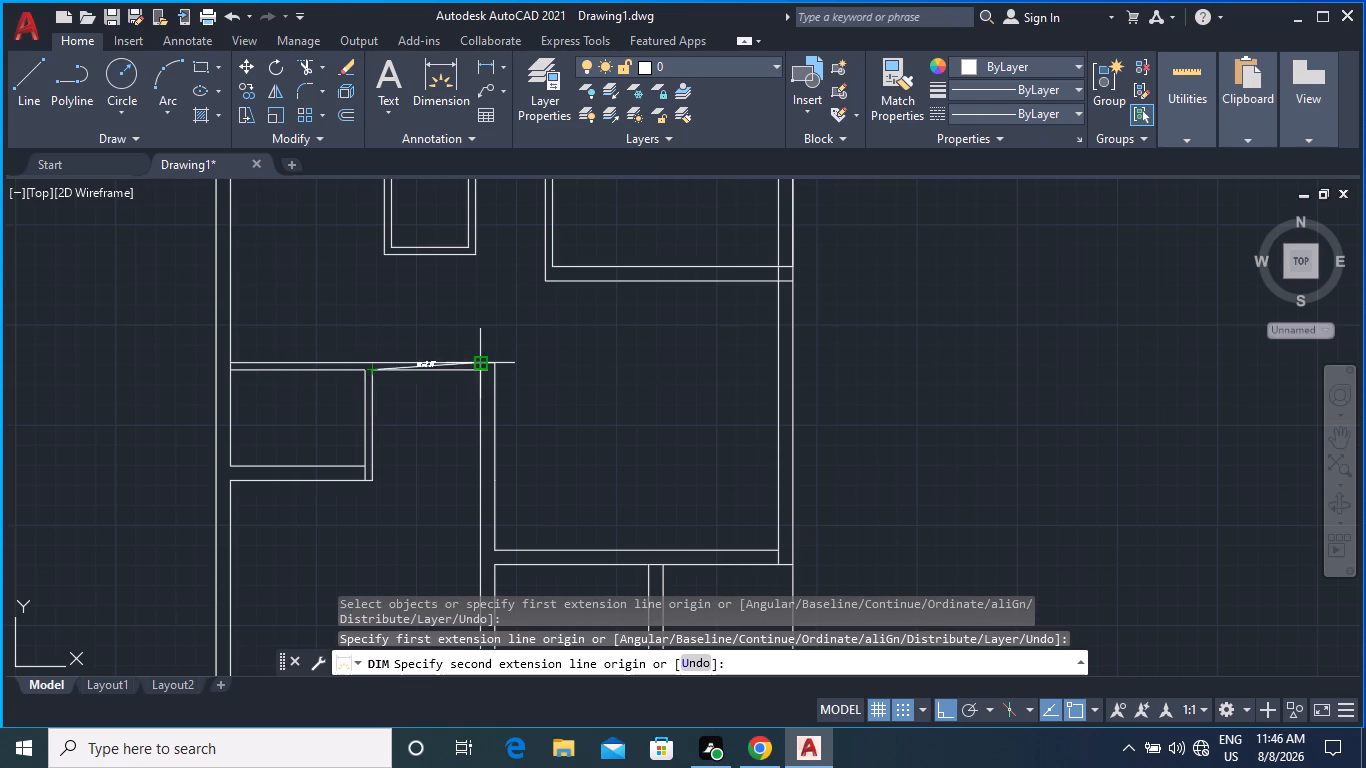
click(477, 374)
click(466, 316)
scroll(418, 292, up, 1)
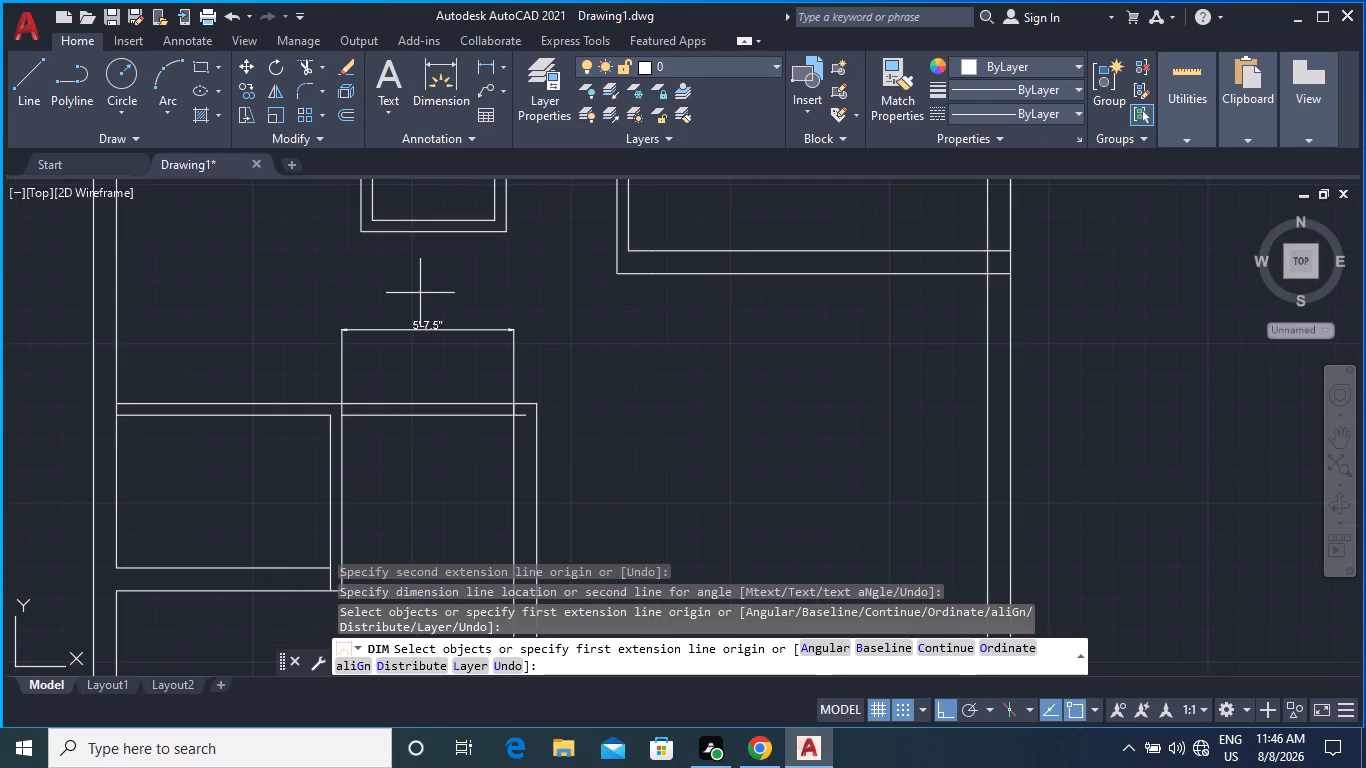
scroll(426, 296, up, 1)
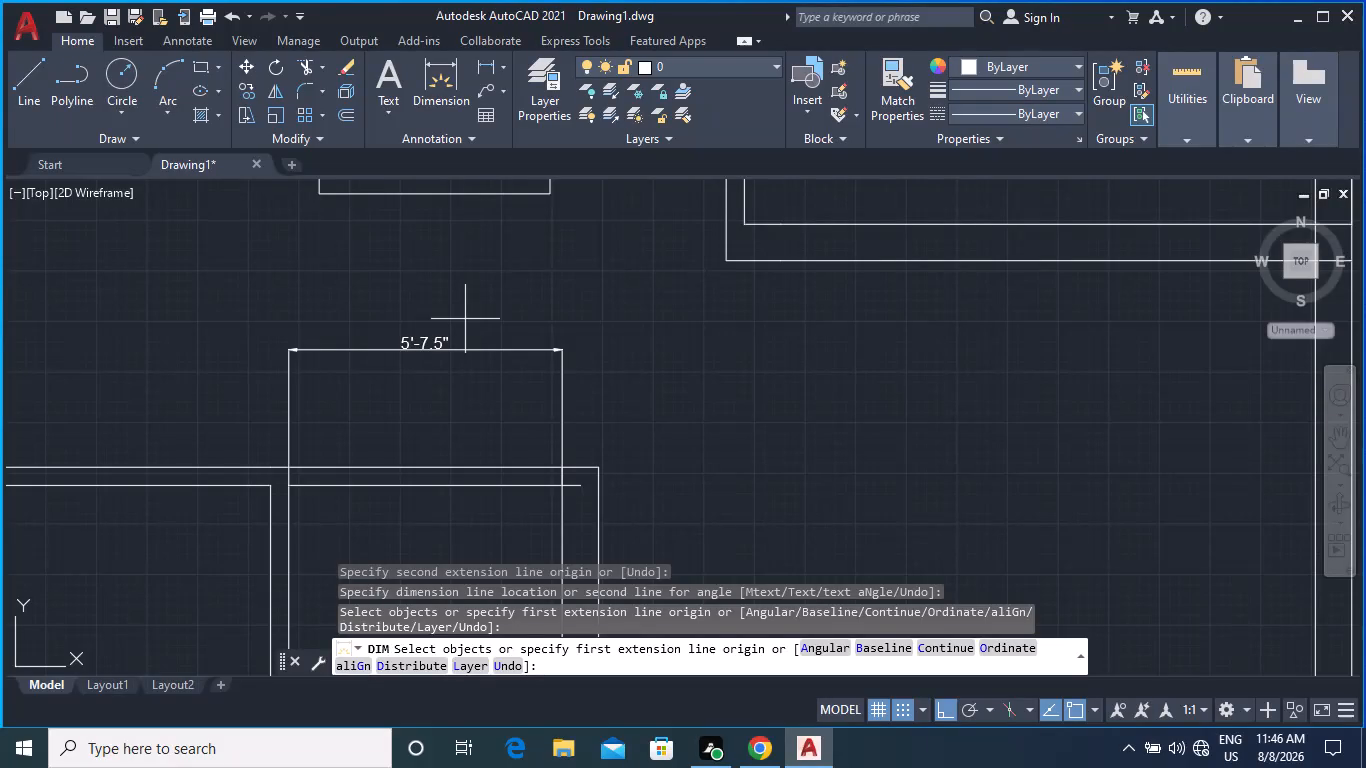
key(ctrl+z)
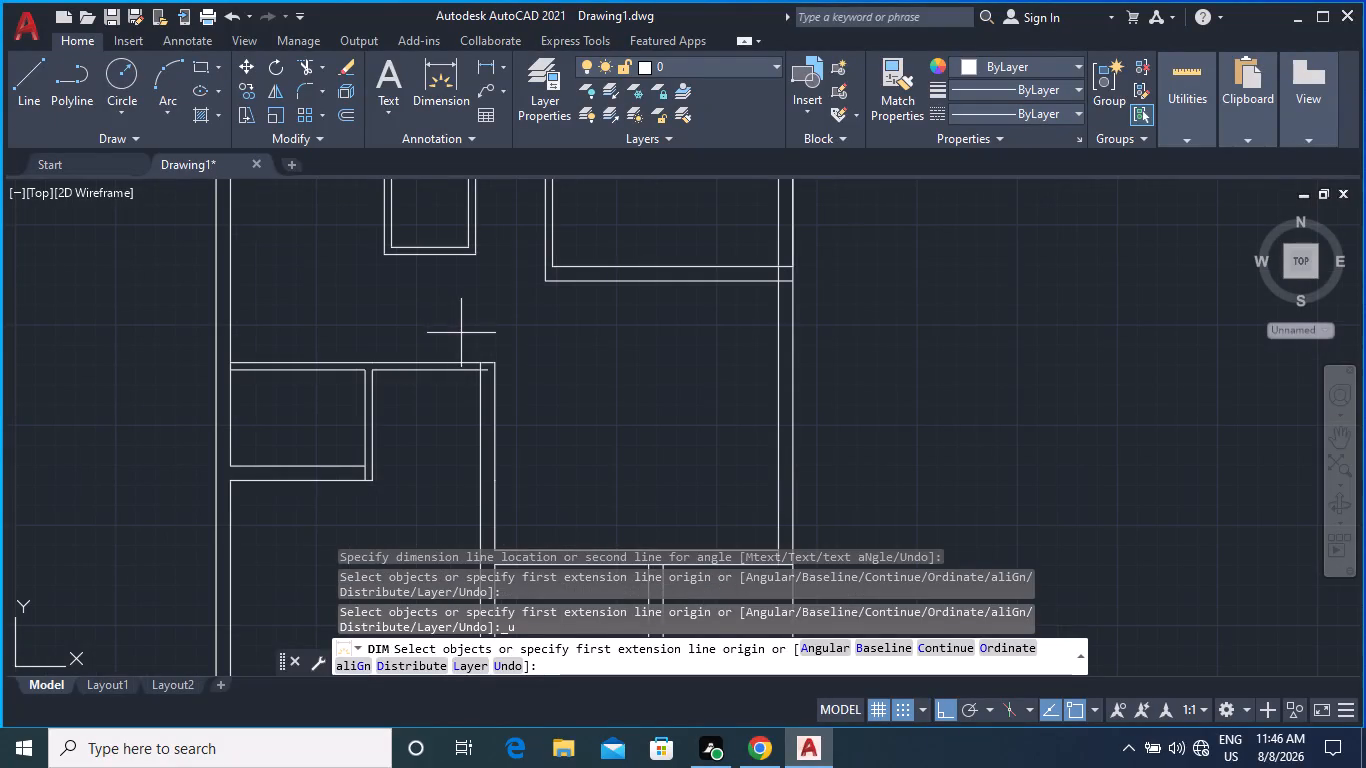
Measure the lower-left room's inner width along the bottom wall with a dimension, and undo that dimension.
scroll(466, 365, down, 2)
middle_drag(442, 486, 466, 359)
scroll(466, 353, up, 1)
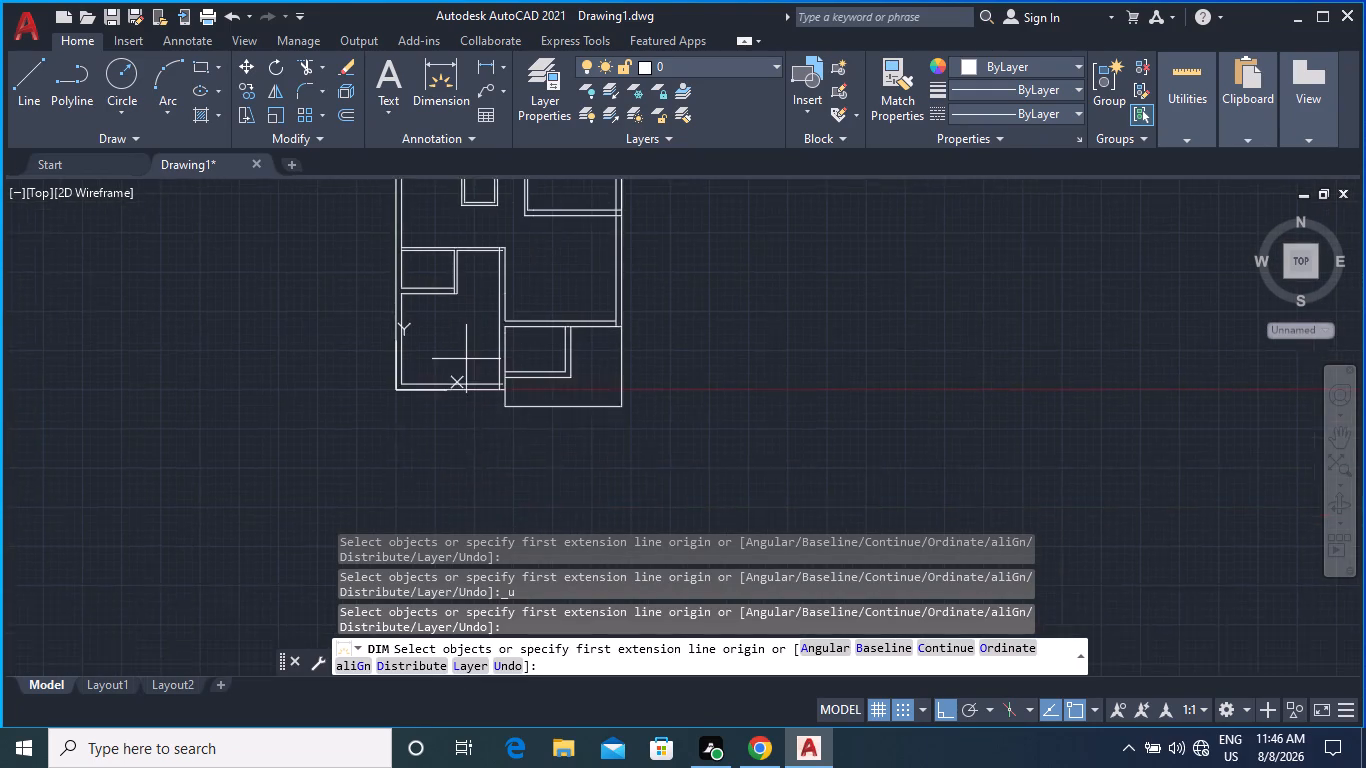
scroll(466, 359, up, 2)
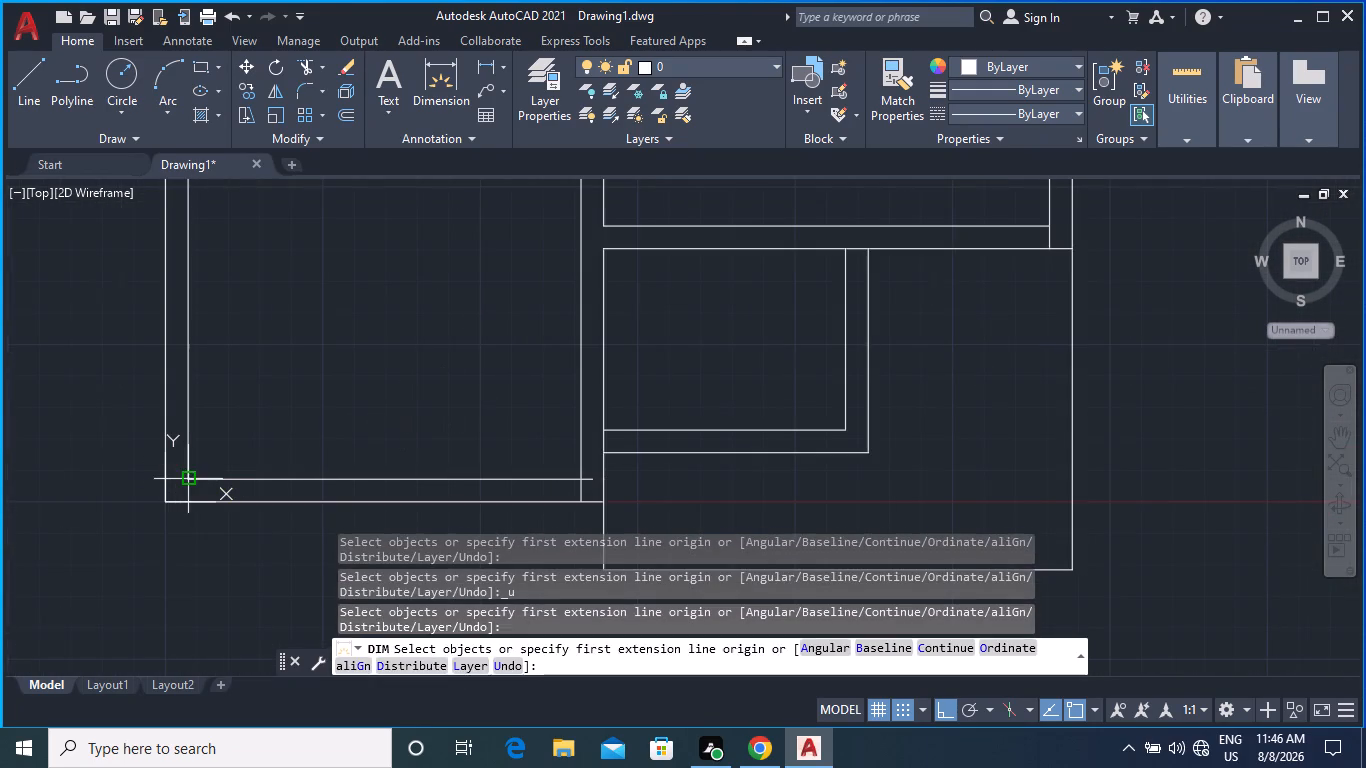
click(186, 476)
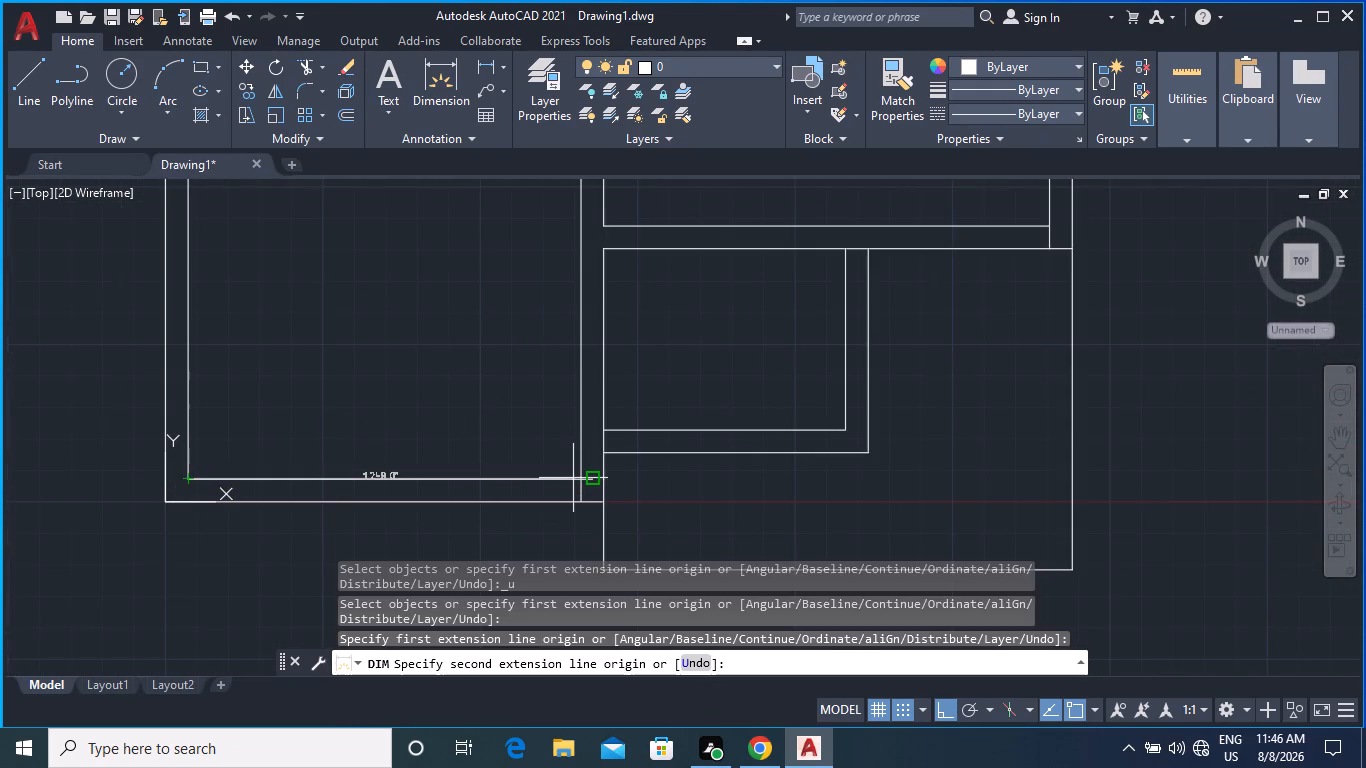
click(582, 475)
click(567, 540)
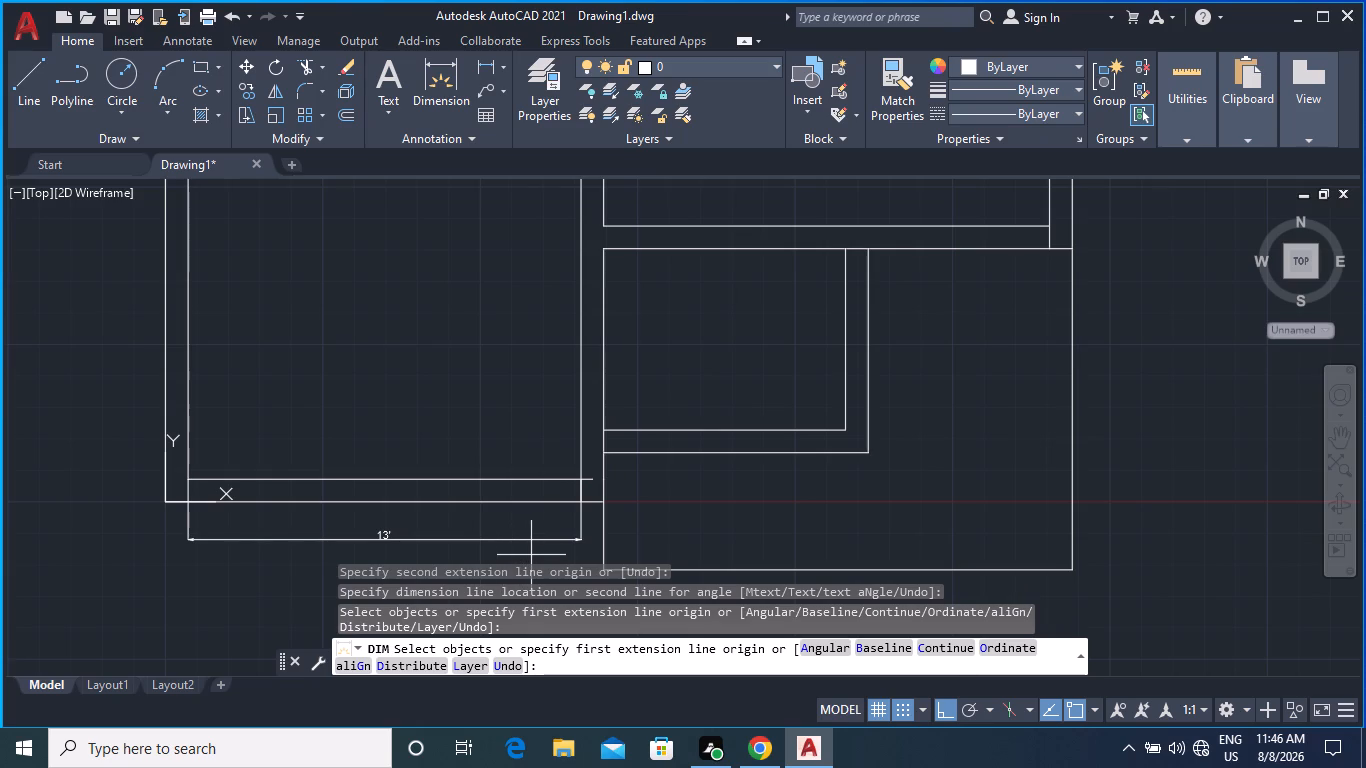
key(Escape)
key(Escape)
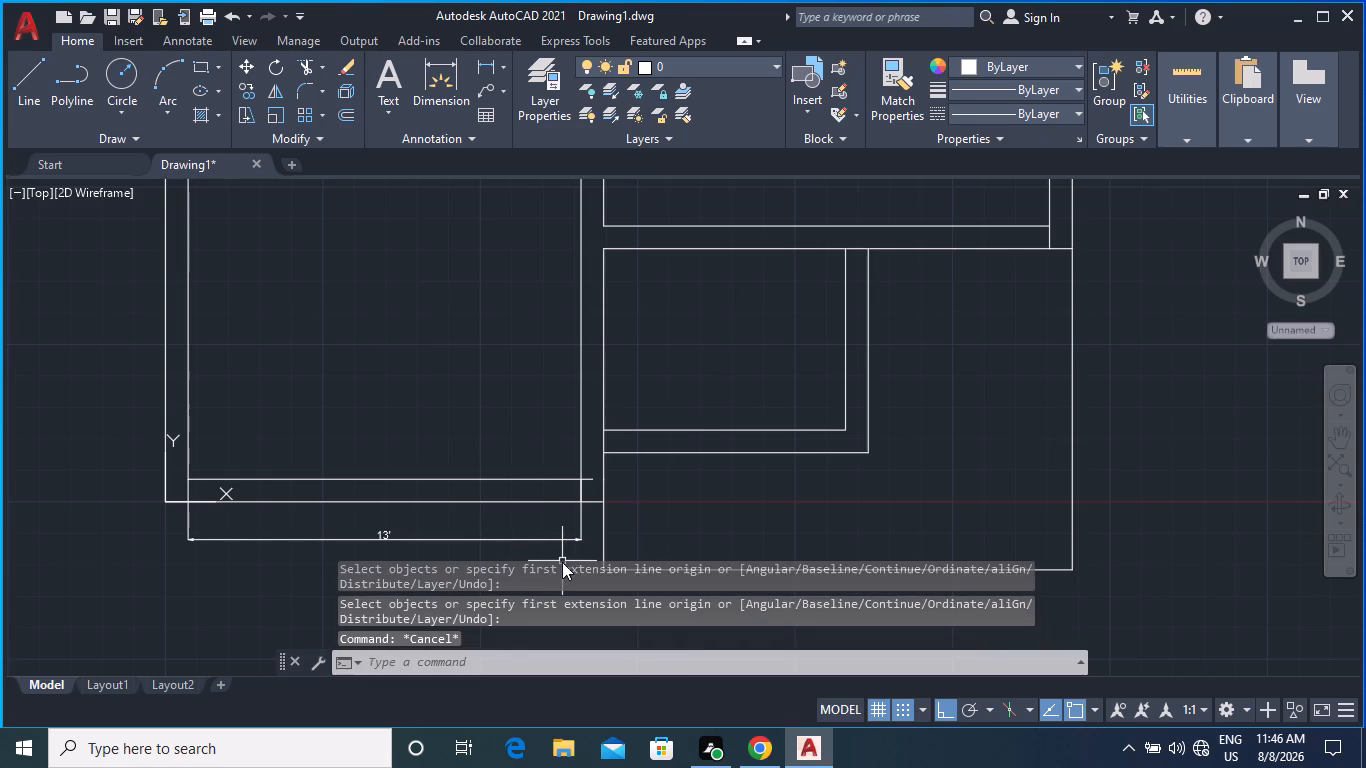
key(ctrl+z)
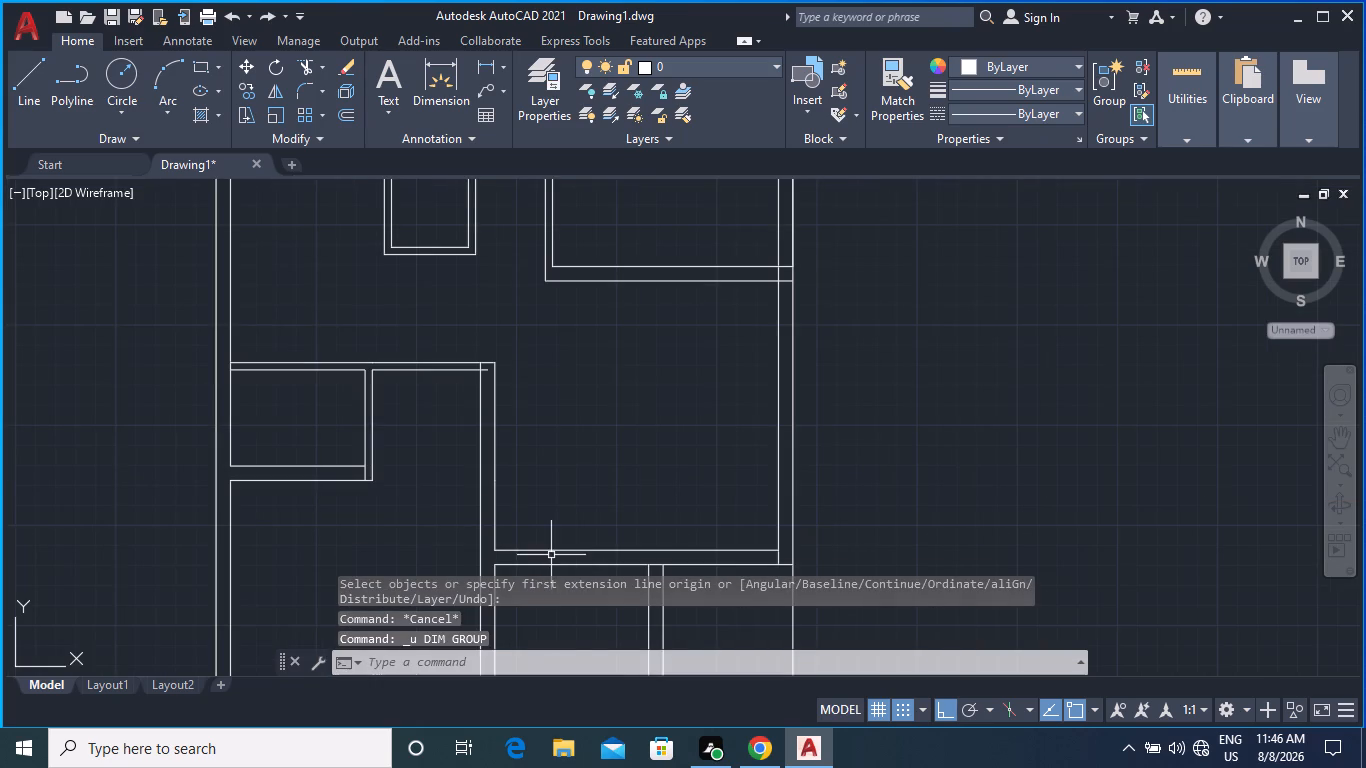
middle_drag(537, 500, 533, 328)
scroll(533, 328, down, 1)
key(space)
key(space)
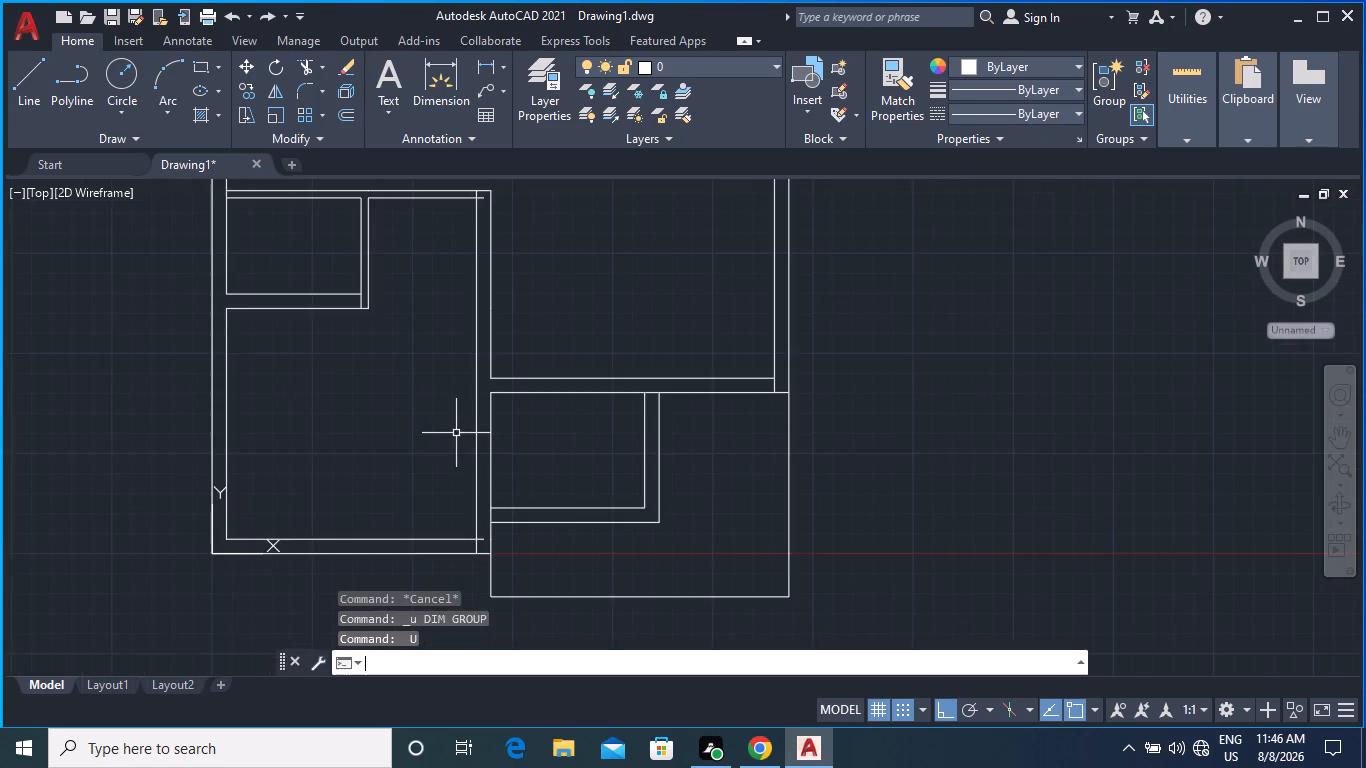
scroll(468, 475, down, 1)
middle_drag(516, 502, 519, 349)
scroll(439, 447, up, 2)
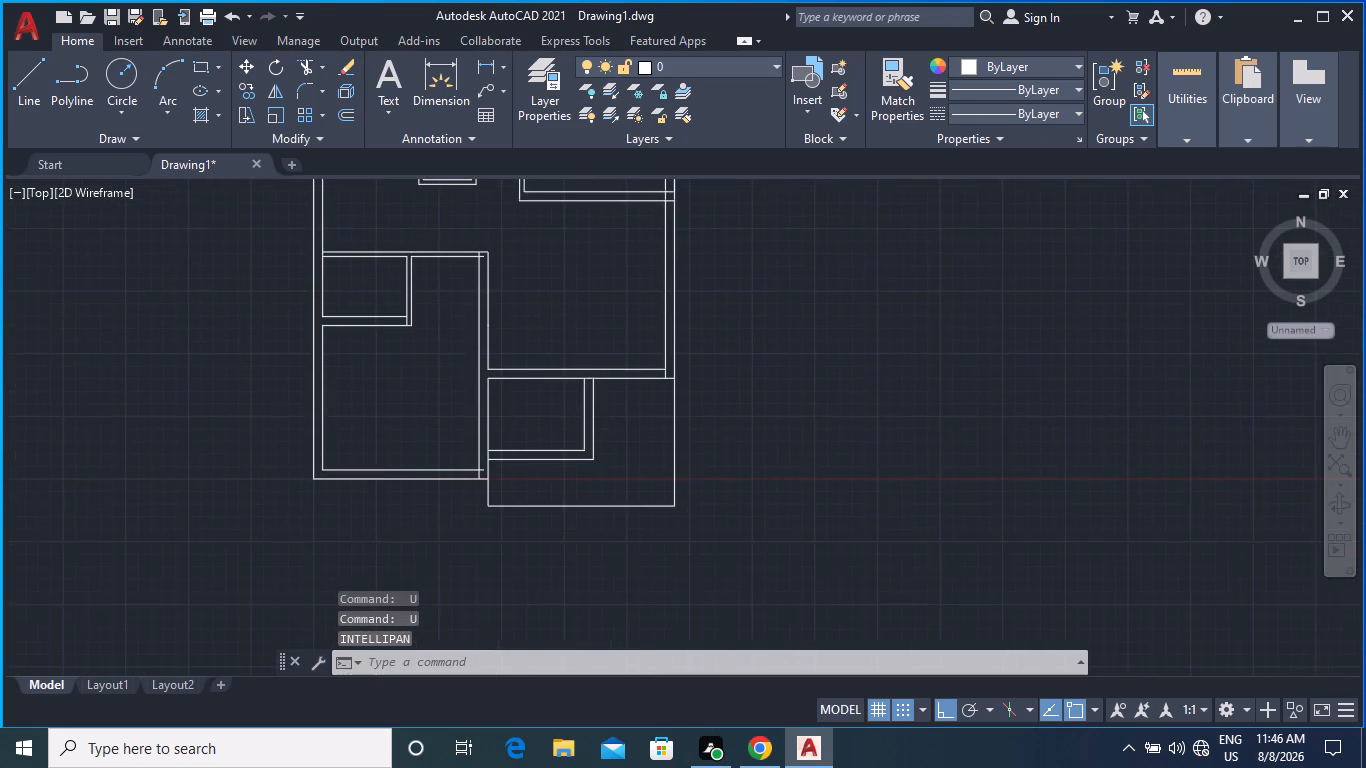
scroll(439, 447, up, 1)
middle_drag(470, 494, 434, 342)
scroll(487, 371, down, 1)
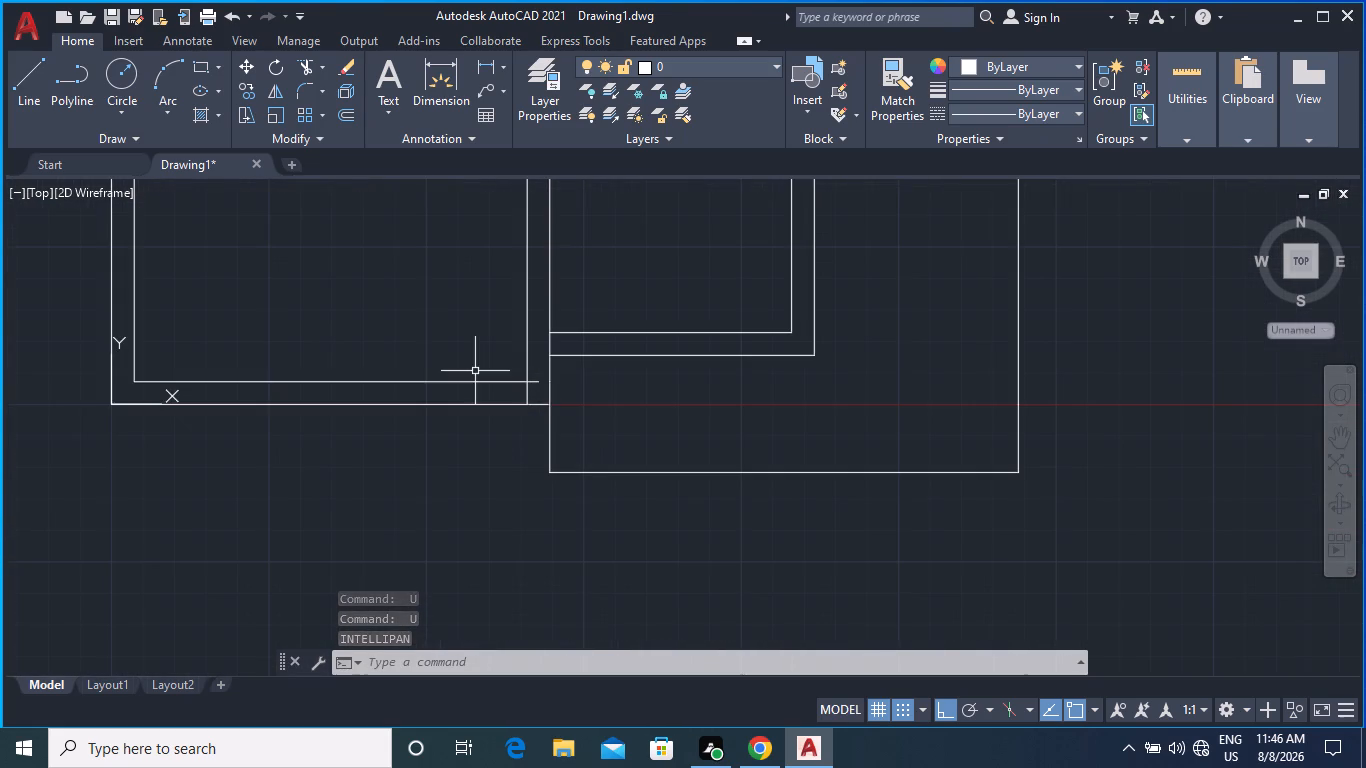
Fillet the central wall's left face with the bottom wall's inner face into a sharp corner at radius 0.
key(f)
key(Return)
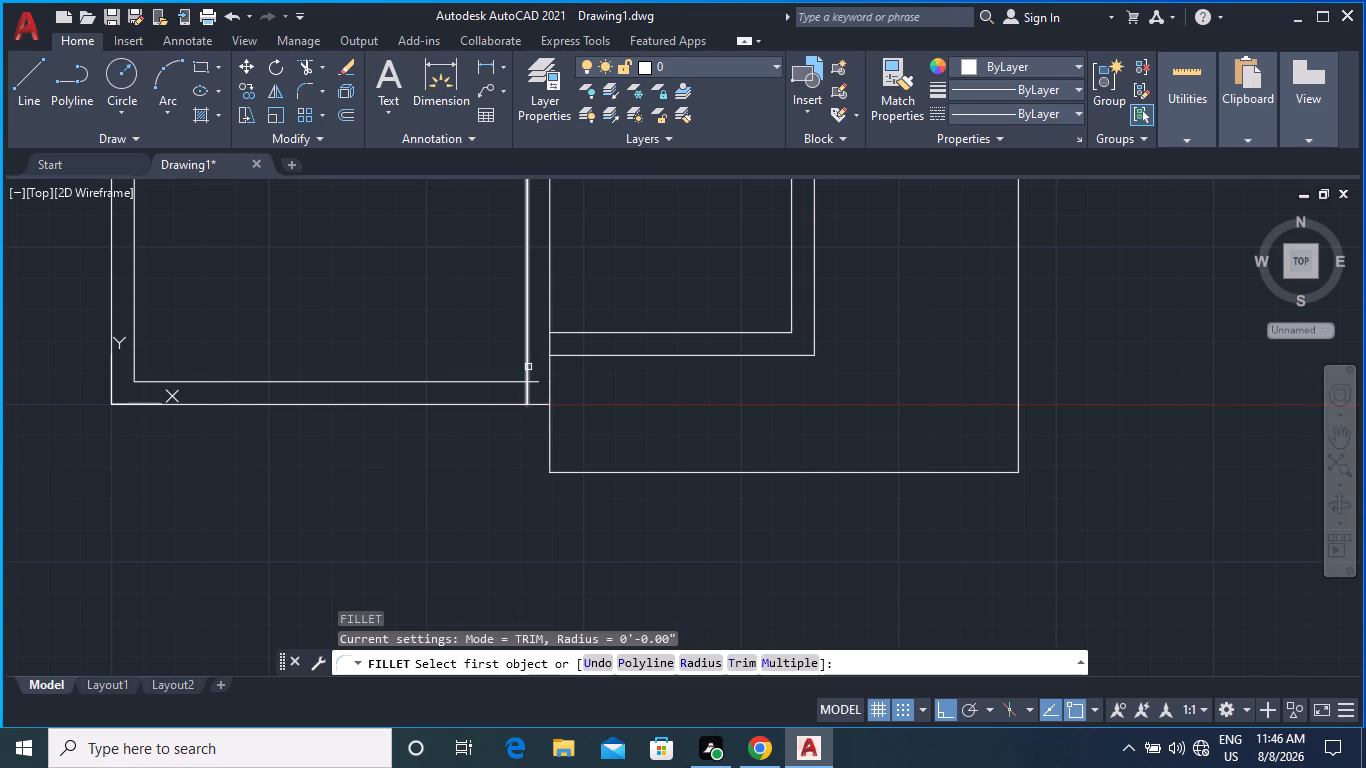
click(528, 367)
click(504, 384)
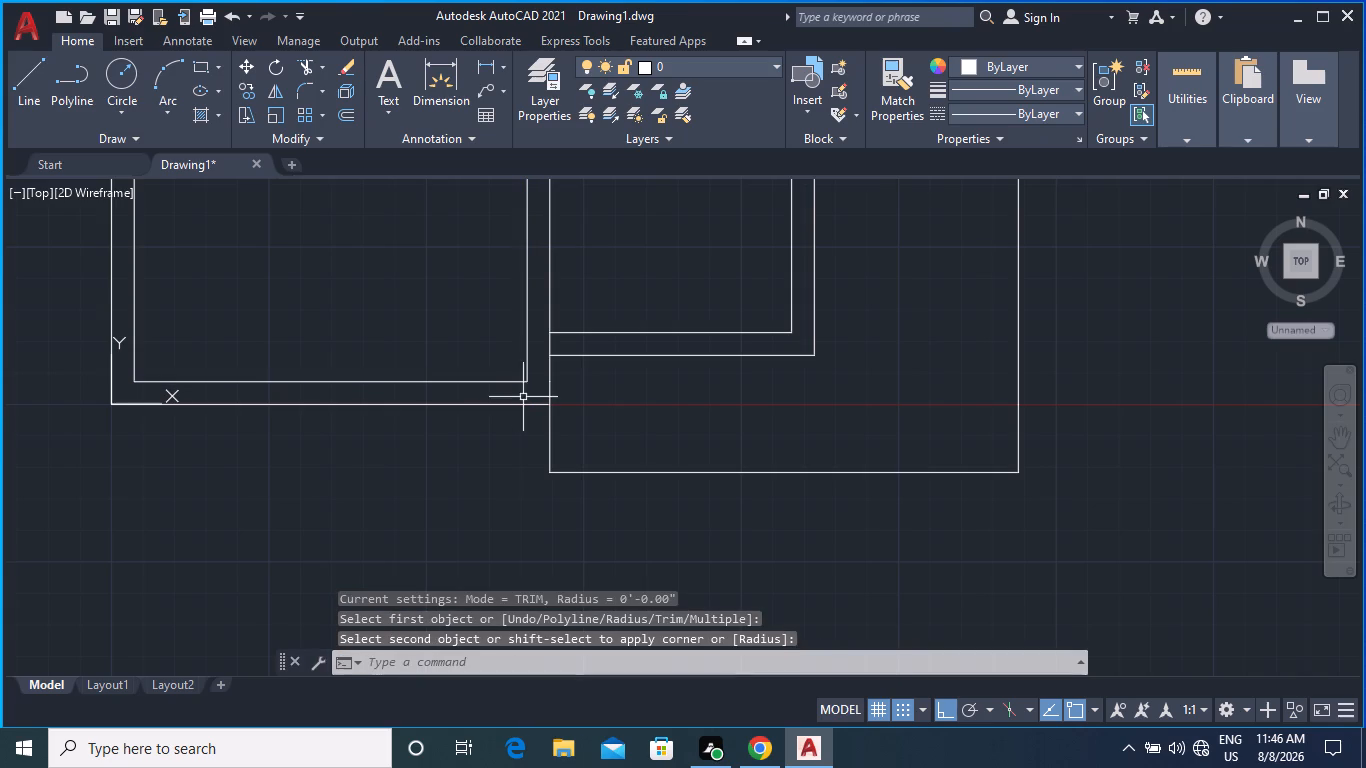
Fillet the lower face of the lower-left block's top wall with the central wall's left face into a sharp corner.
scroll(506, 350, down, 1)
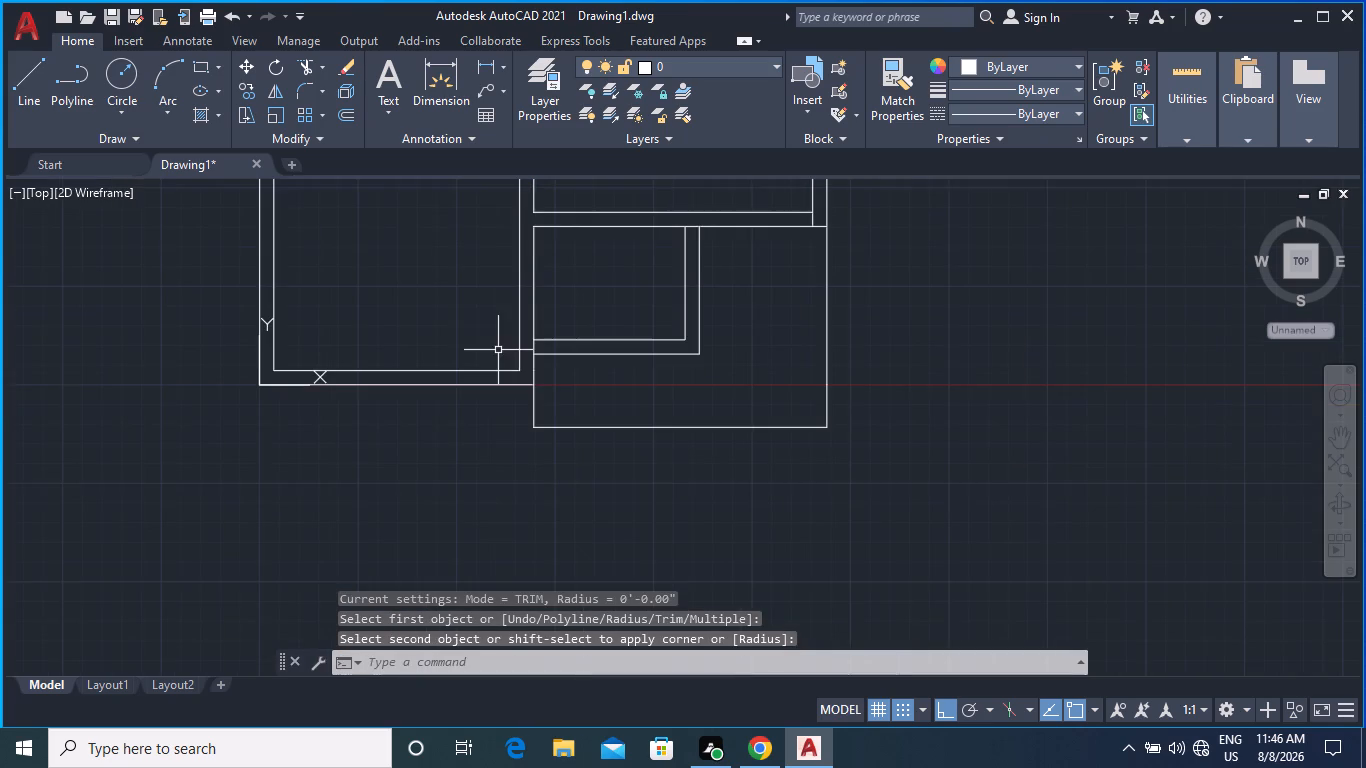
middle_drag(476, 319, 459, 522)
middle_drag(484, 305, 479, 457)
scroll(493, 402, up, 2)
click(487, 368)
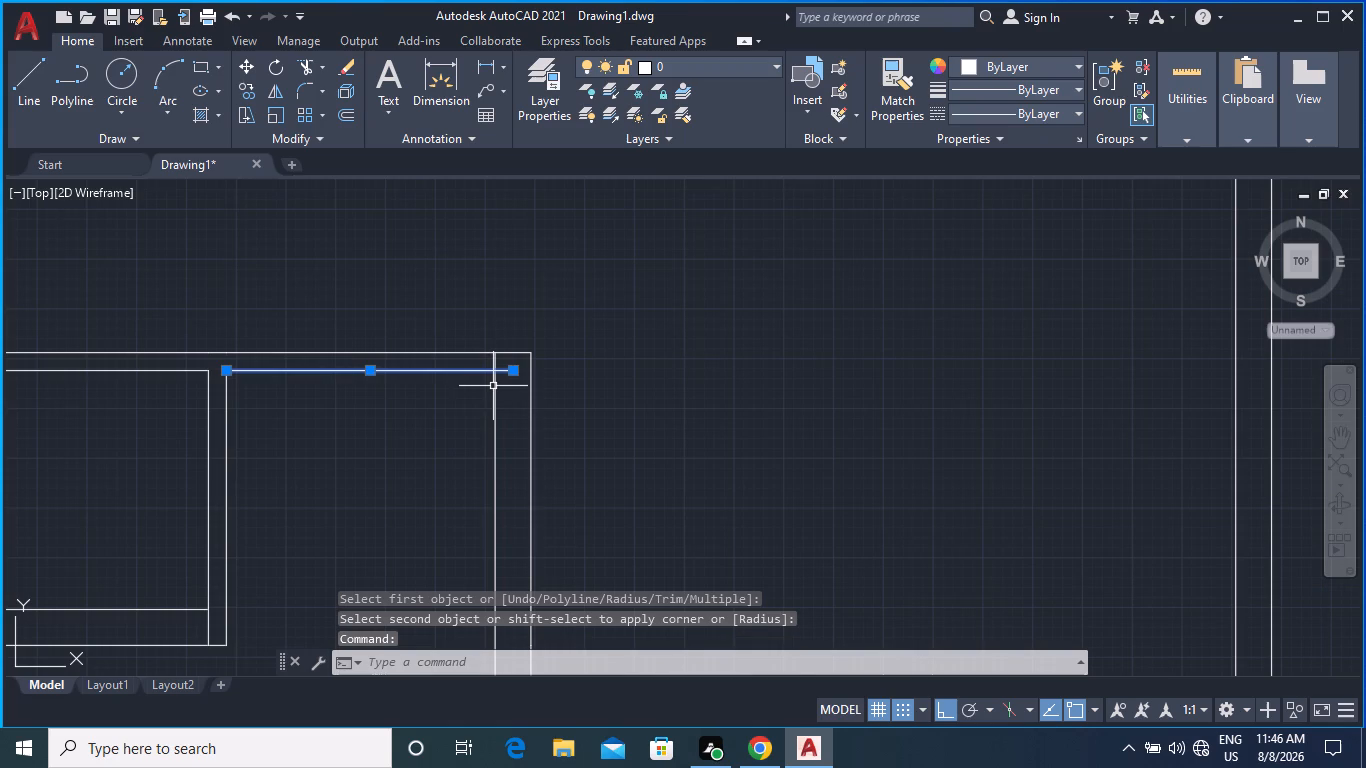
key(Escape)
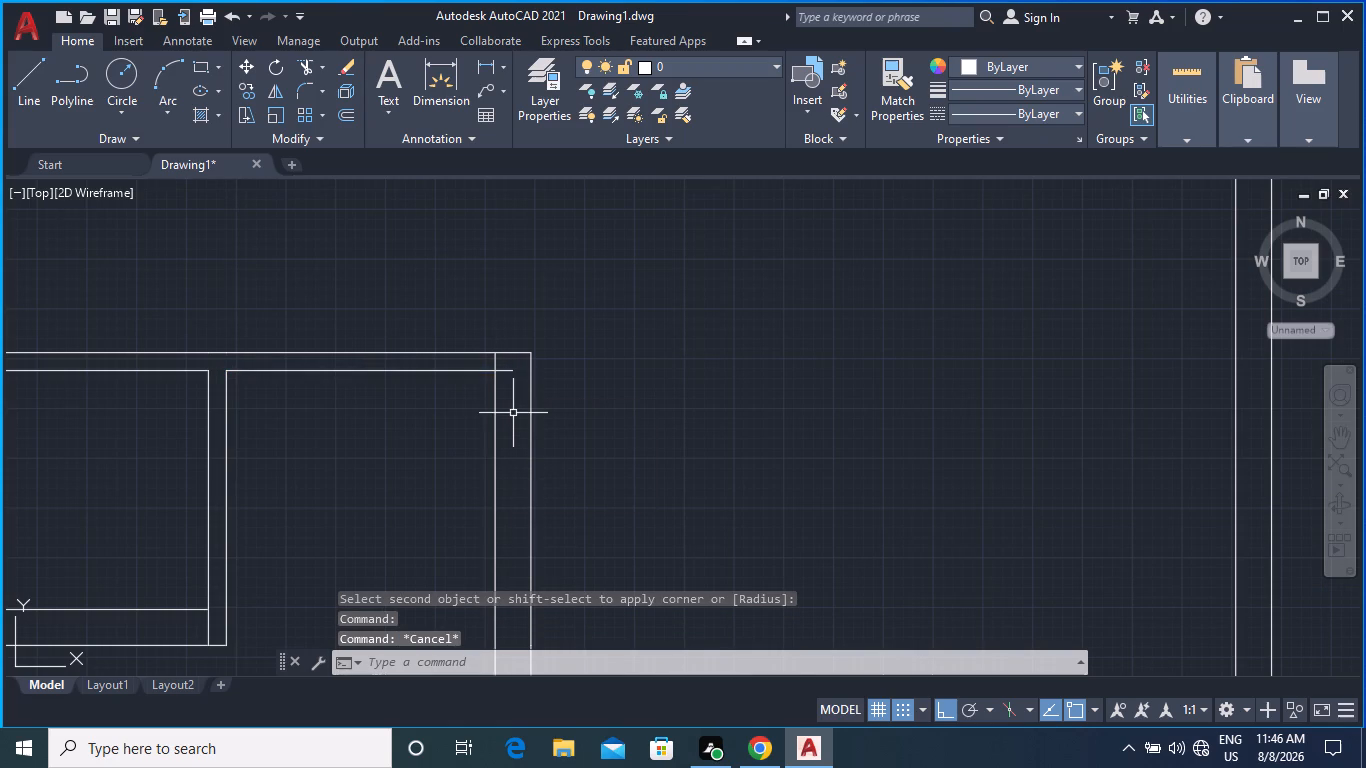
key(space)
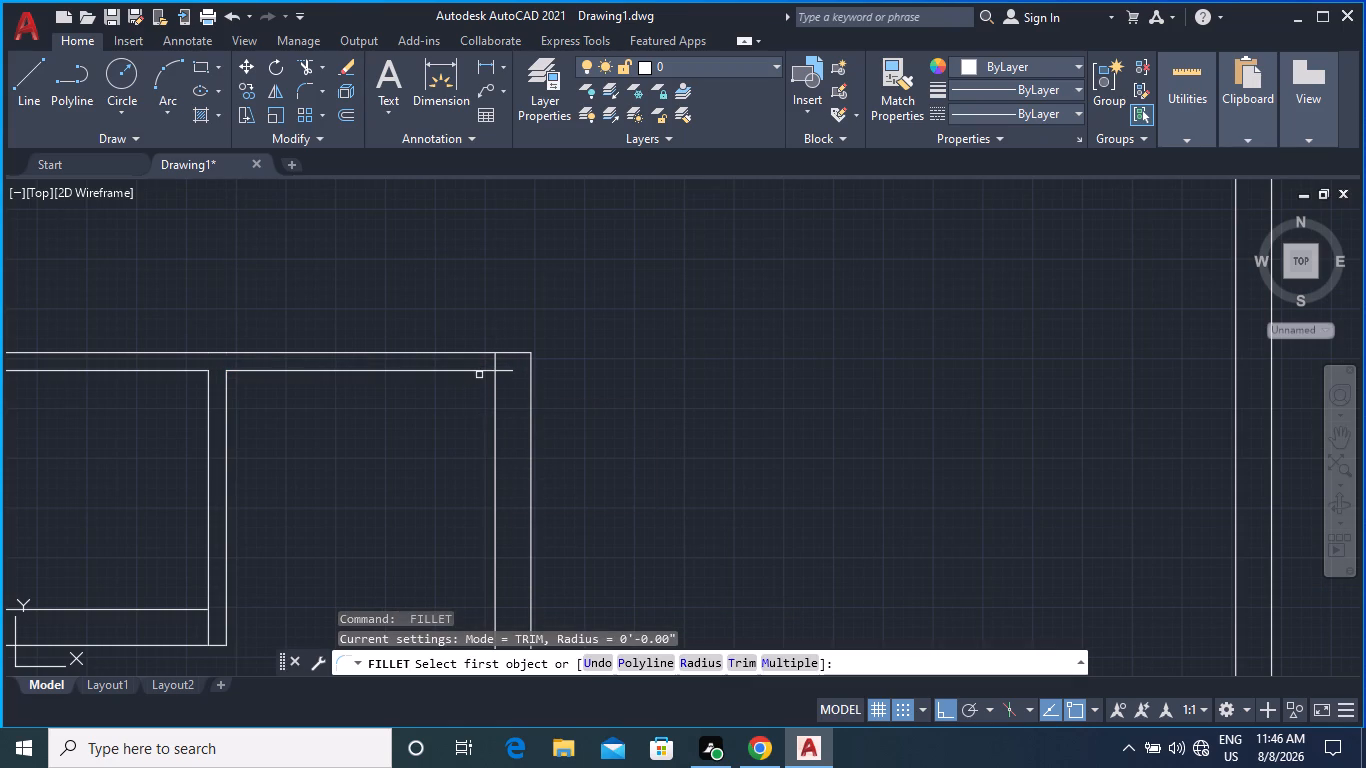
click(479, 375)
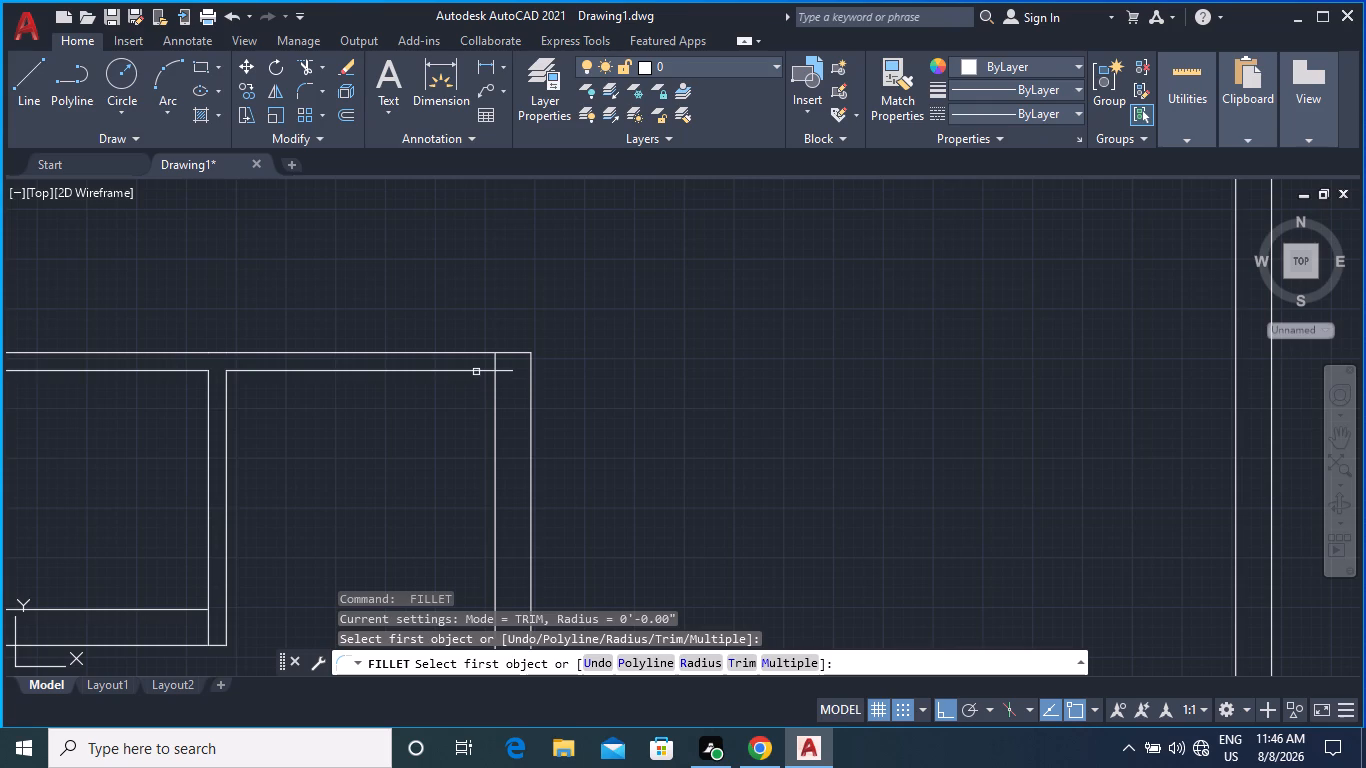
click(477, 371)
click(493, 391)
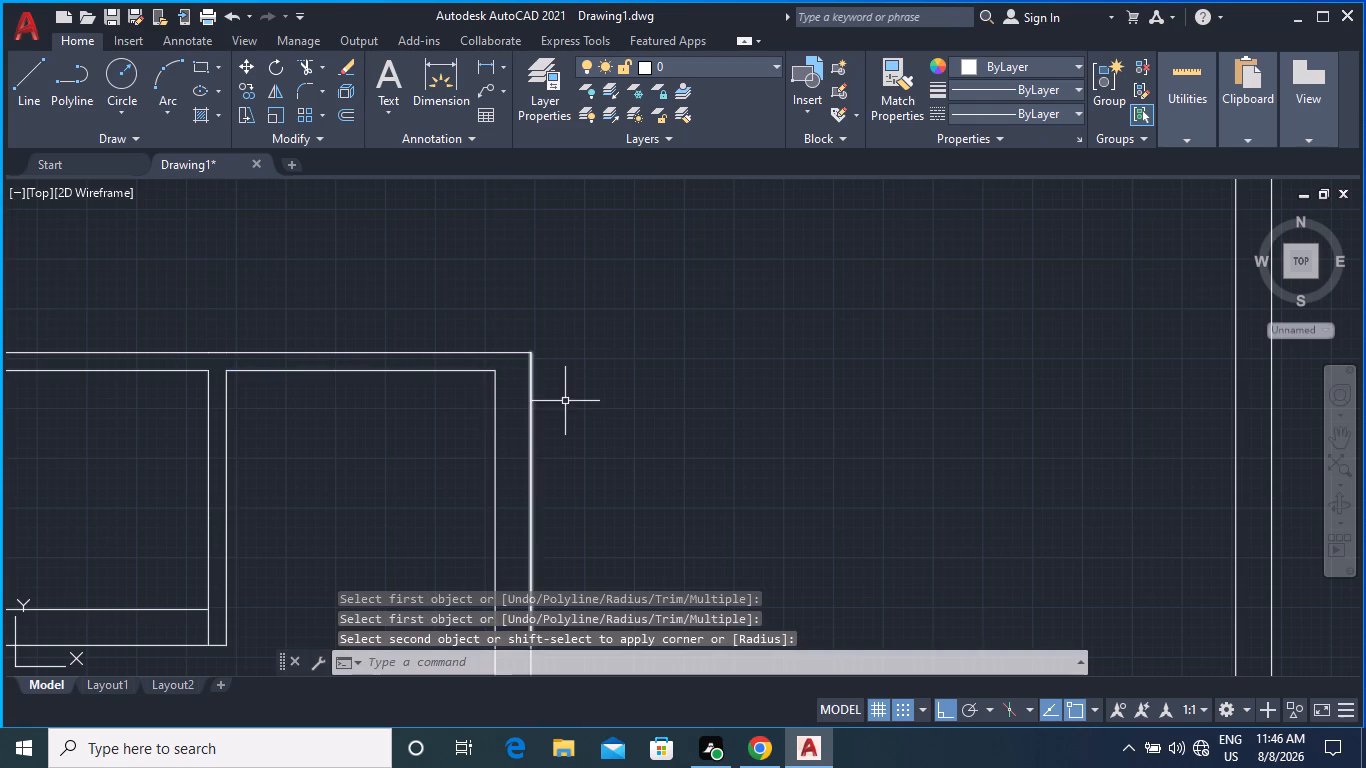
Examine the wall junctions across the plan, especially along the right outer wall, for leftover overlapping lines.
scroll(607, 386, down, 2)
middle_drag(620, 413, 599, 288)
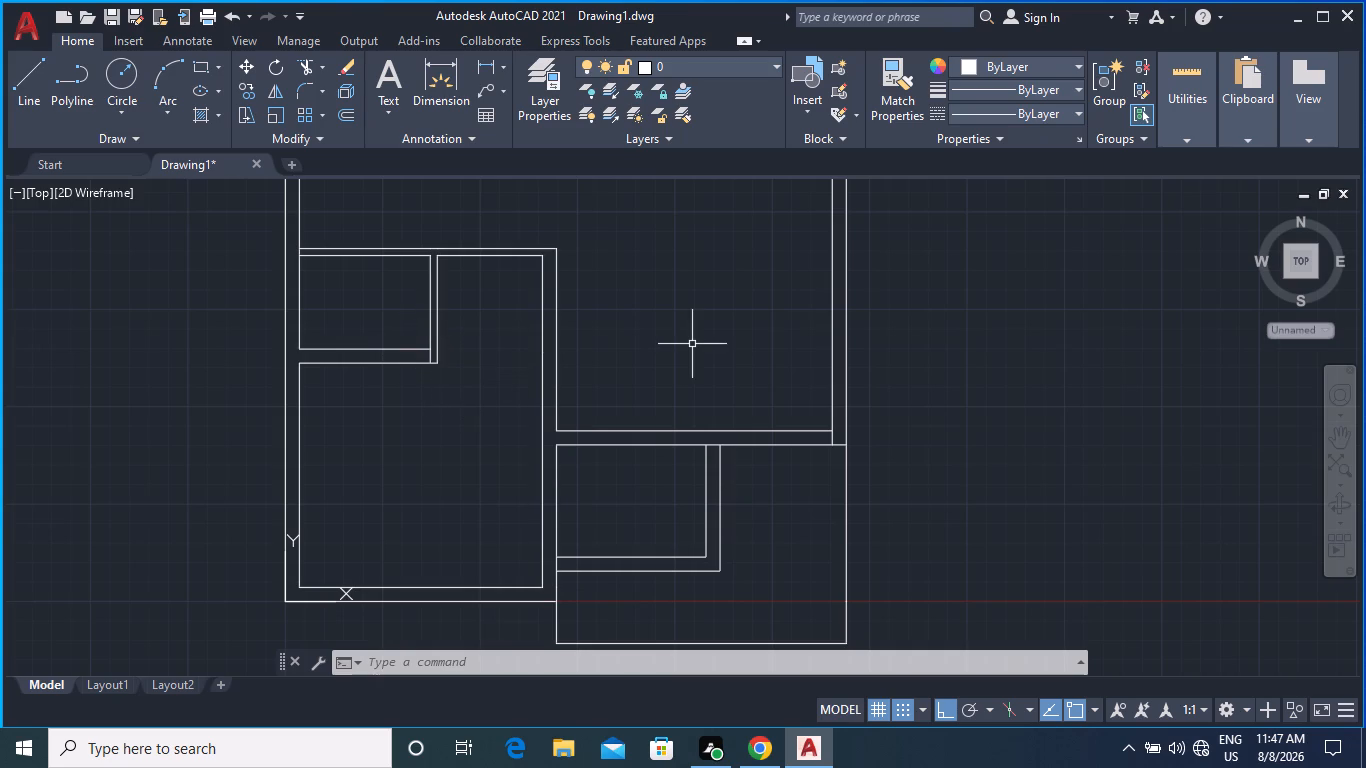
middle_drag(693, 344, 600, 308)
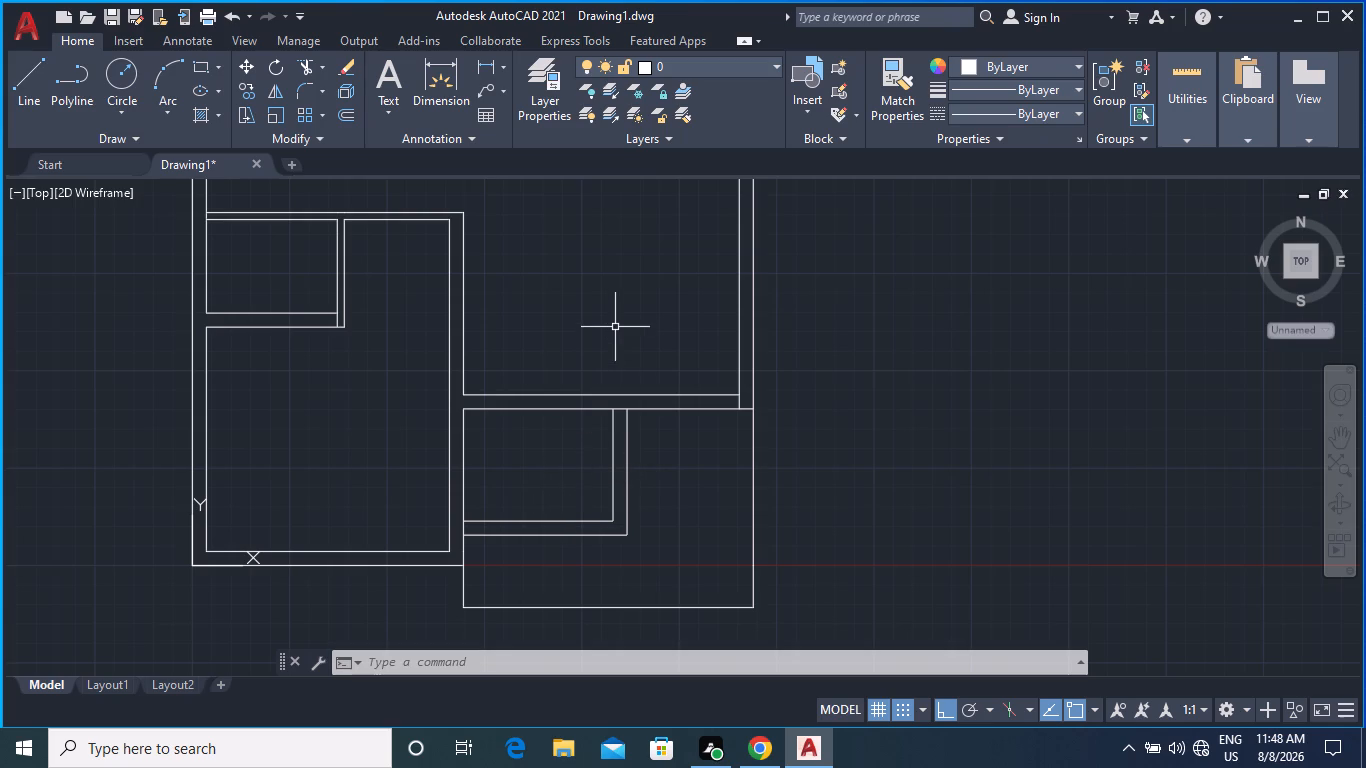
middle_drag(615, 326, 577, 433)
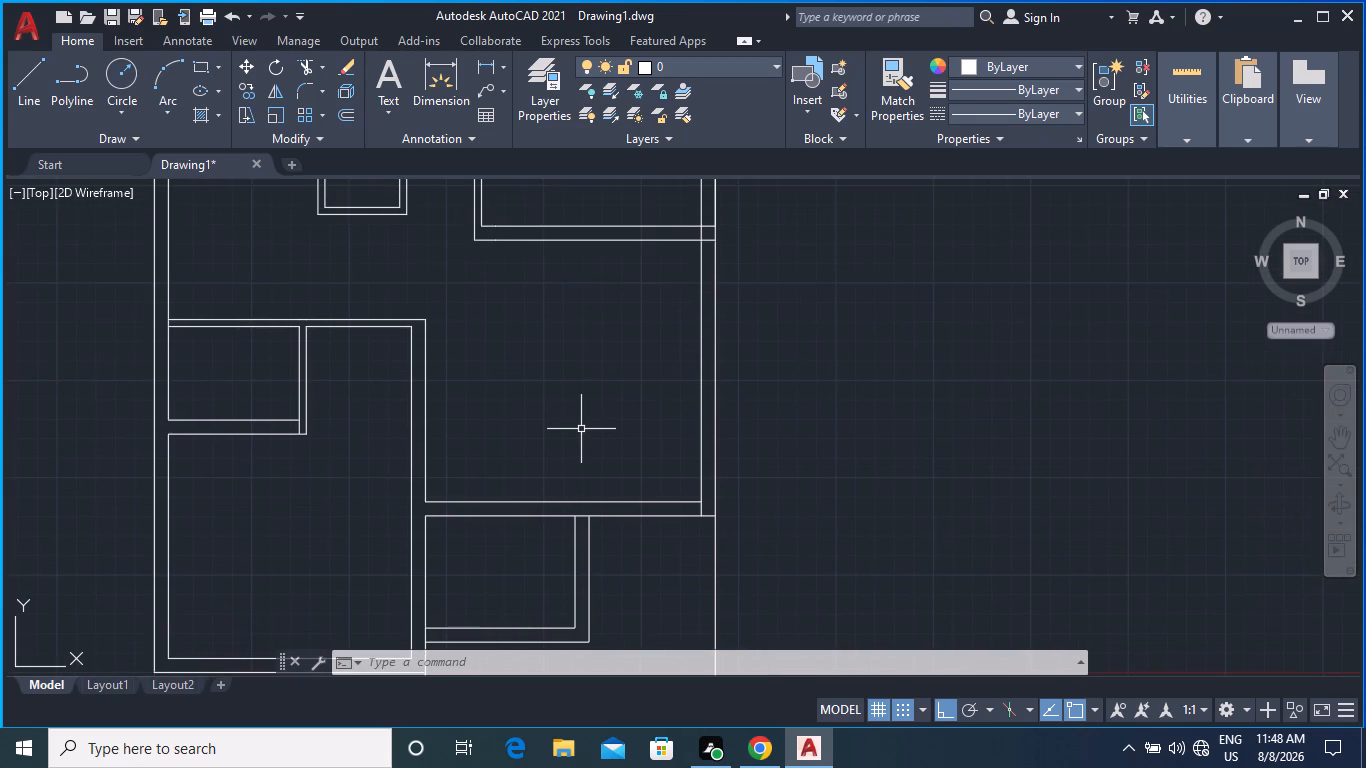
scroll(587, 423, down, 1)
middle_drag(601, 386, 610, 464)
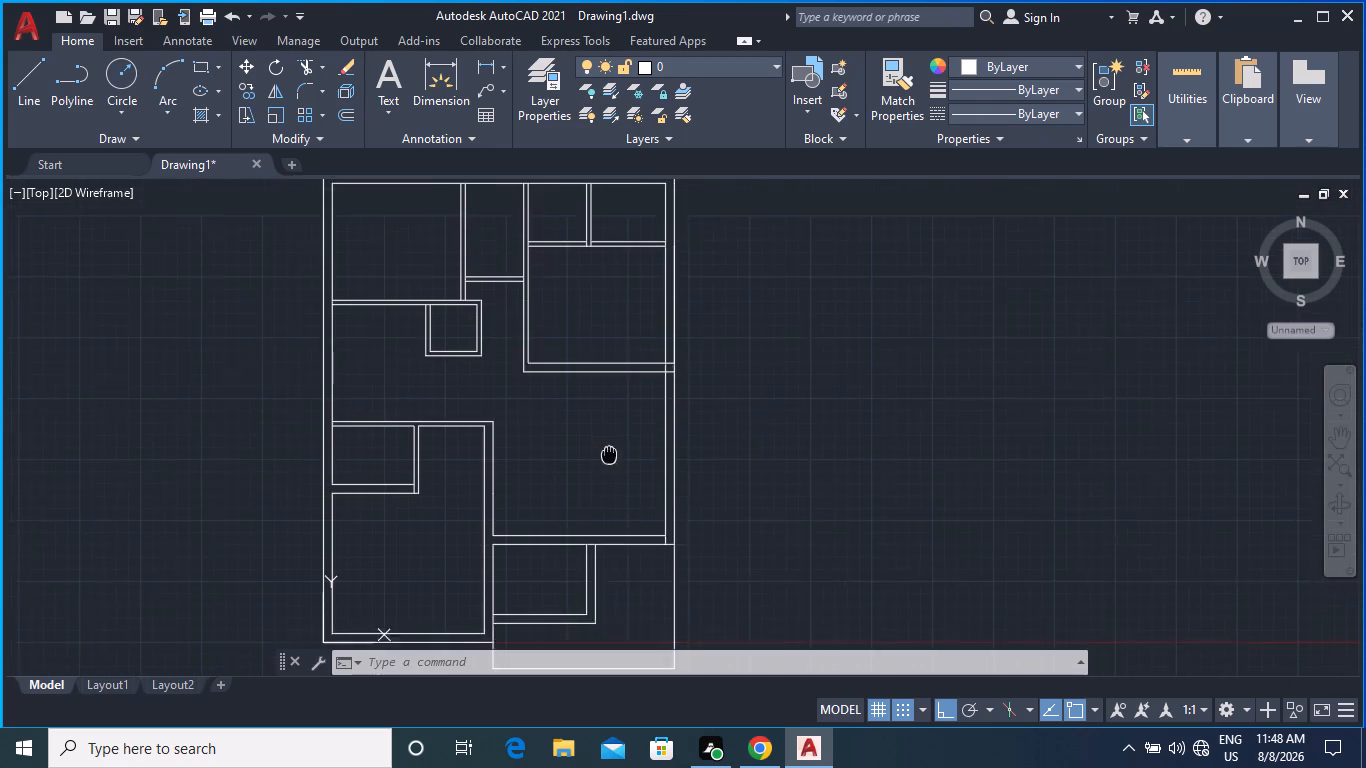
scroll(715, 370, up, 2)
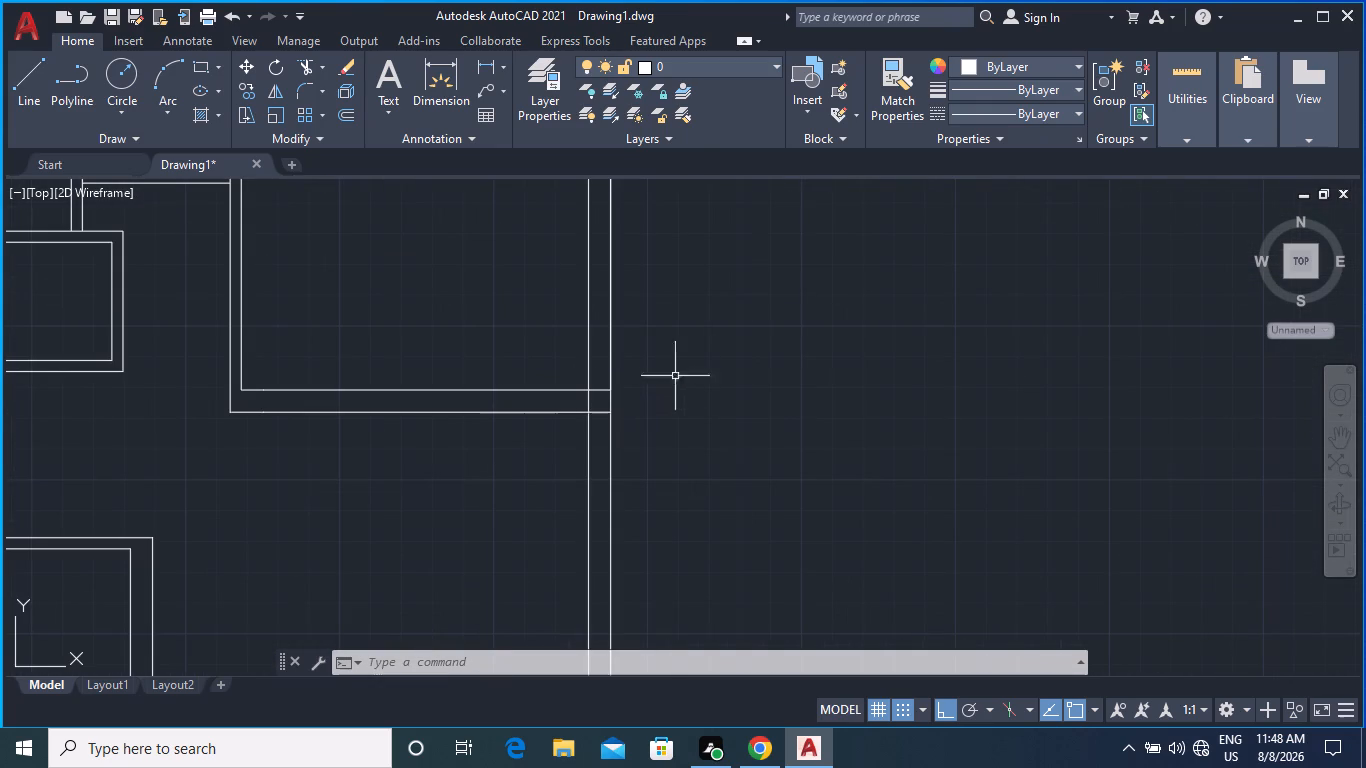
scroll(702, 304, down, 1)
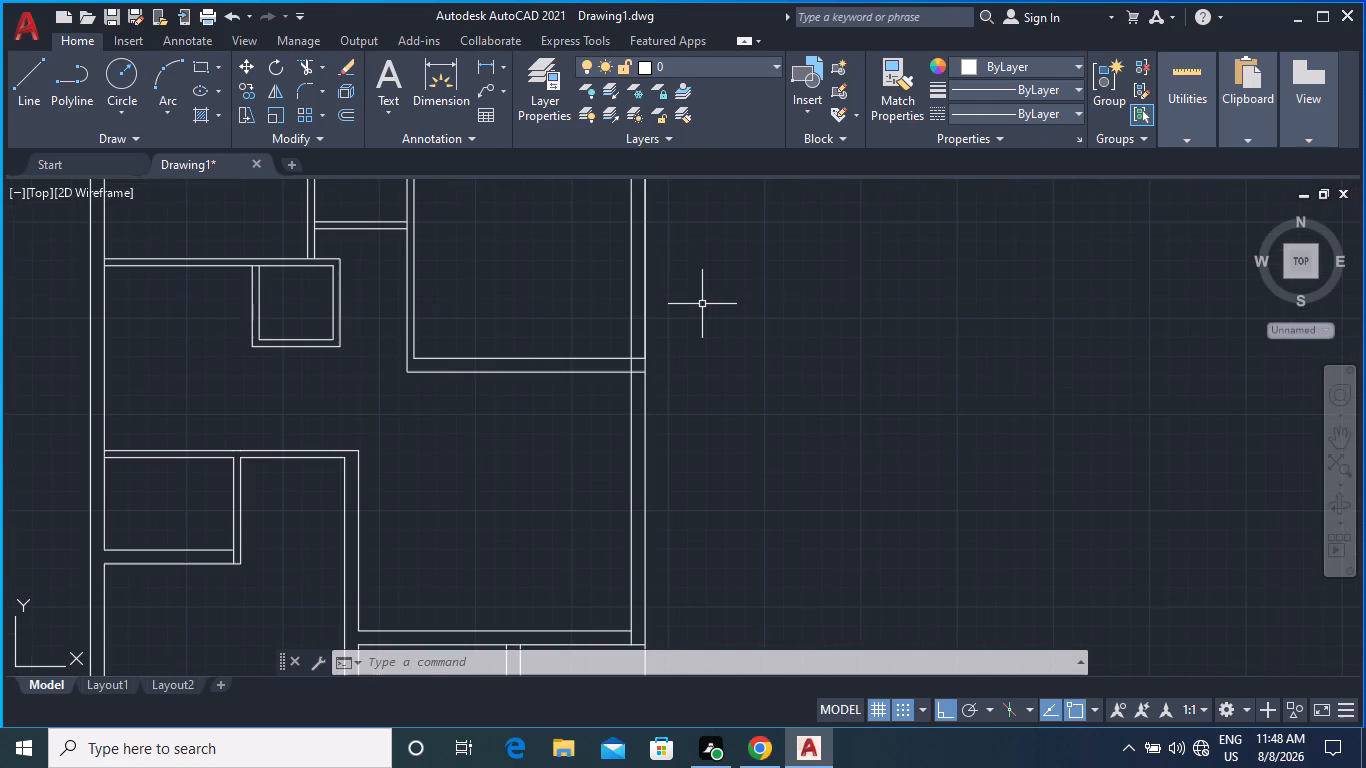
scroll(702, 312, down, 1)
Trim the right outer wall's inner-face stub between the two faces of the large lower-right room's bottom wall.
middle_drag(611, 408, 665, 280)
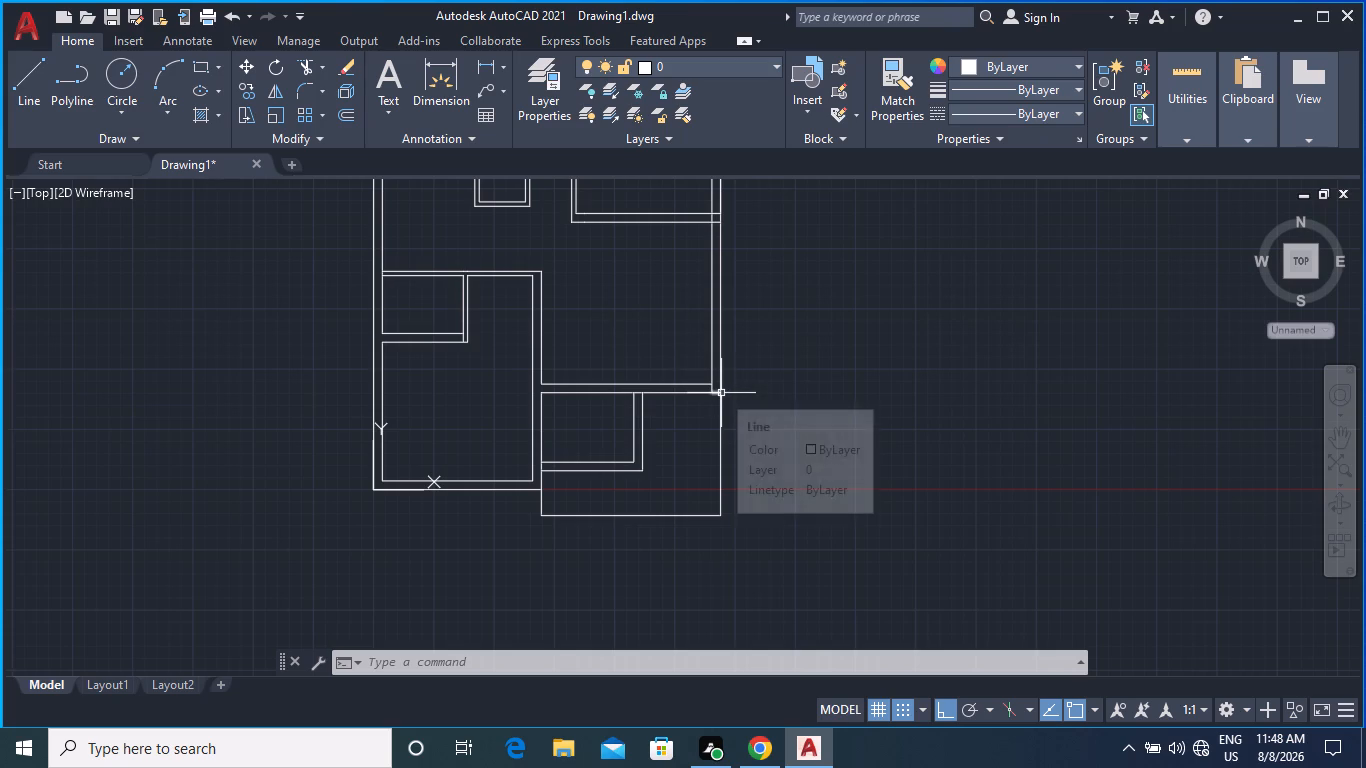
scroll(727, 393, up, 2)
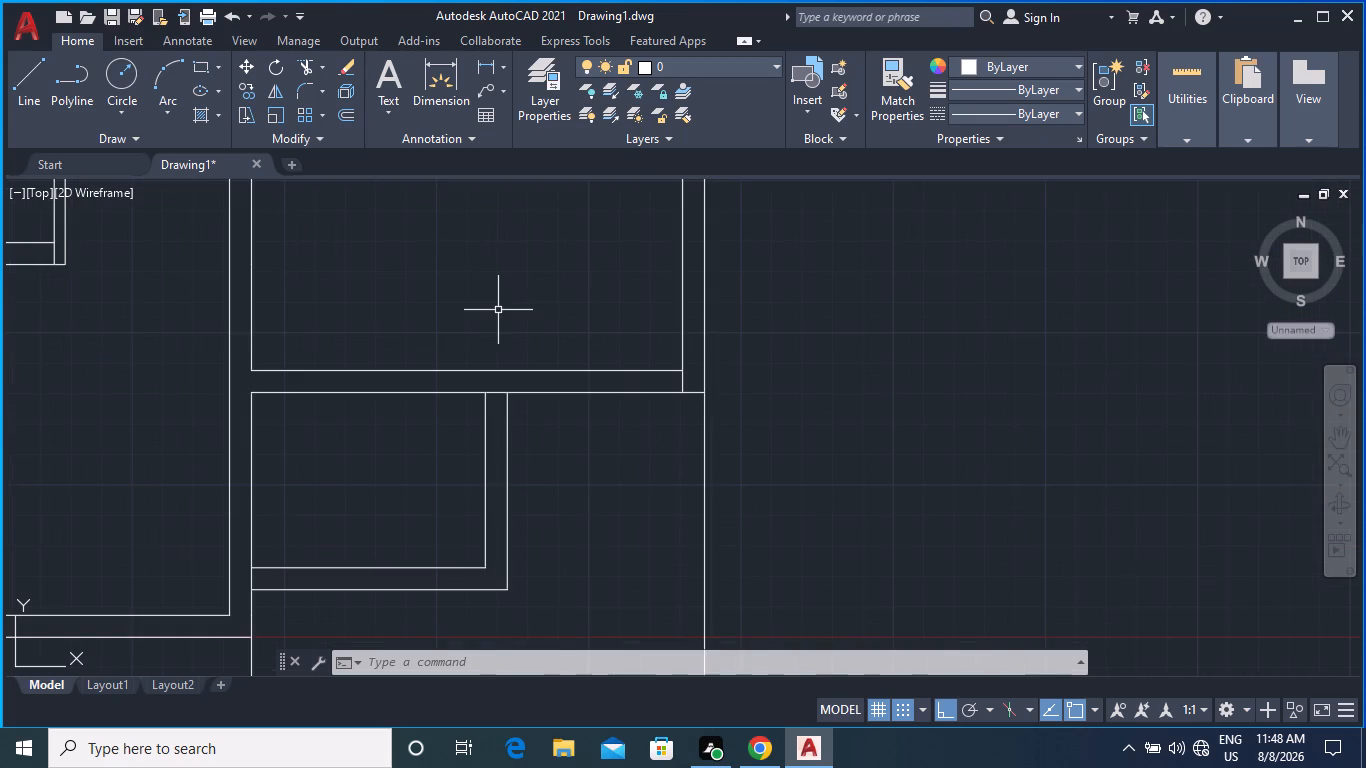
key(t)
key(r)
key(Return)
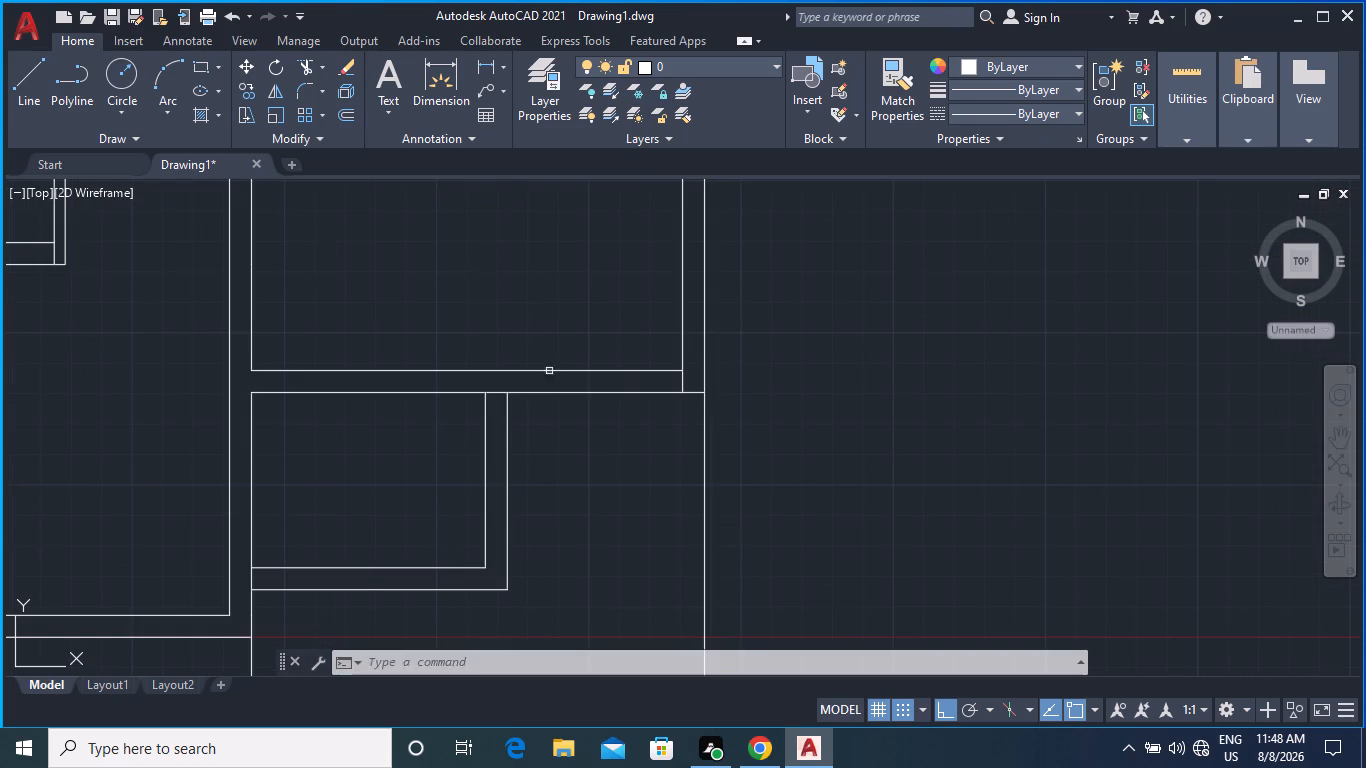
click(682, 379)
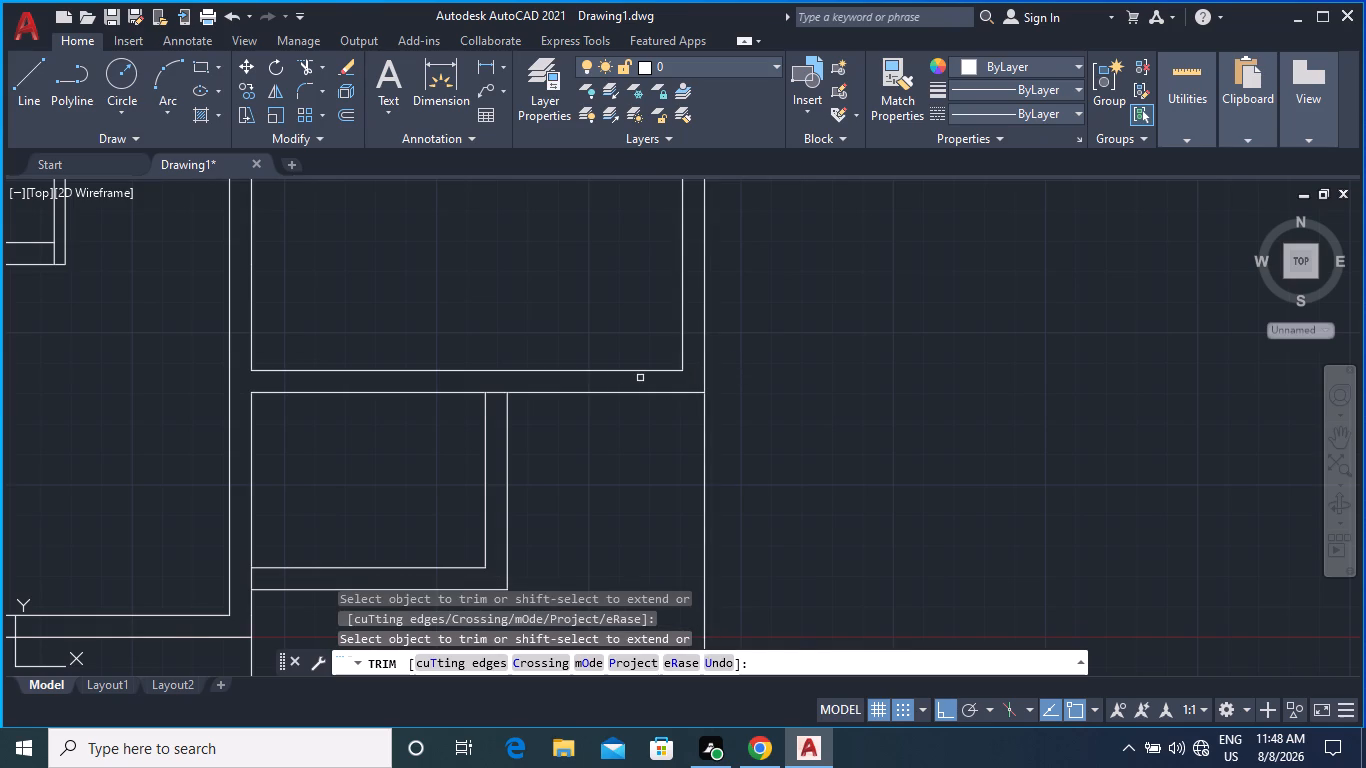
scroll(640, 378, down, 1)
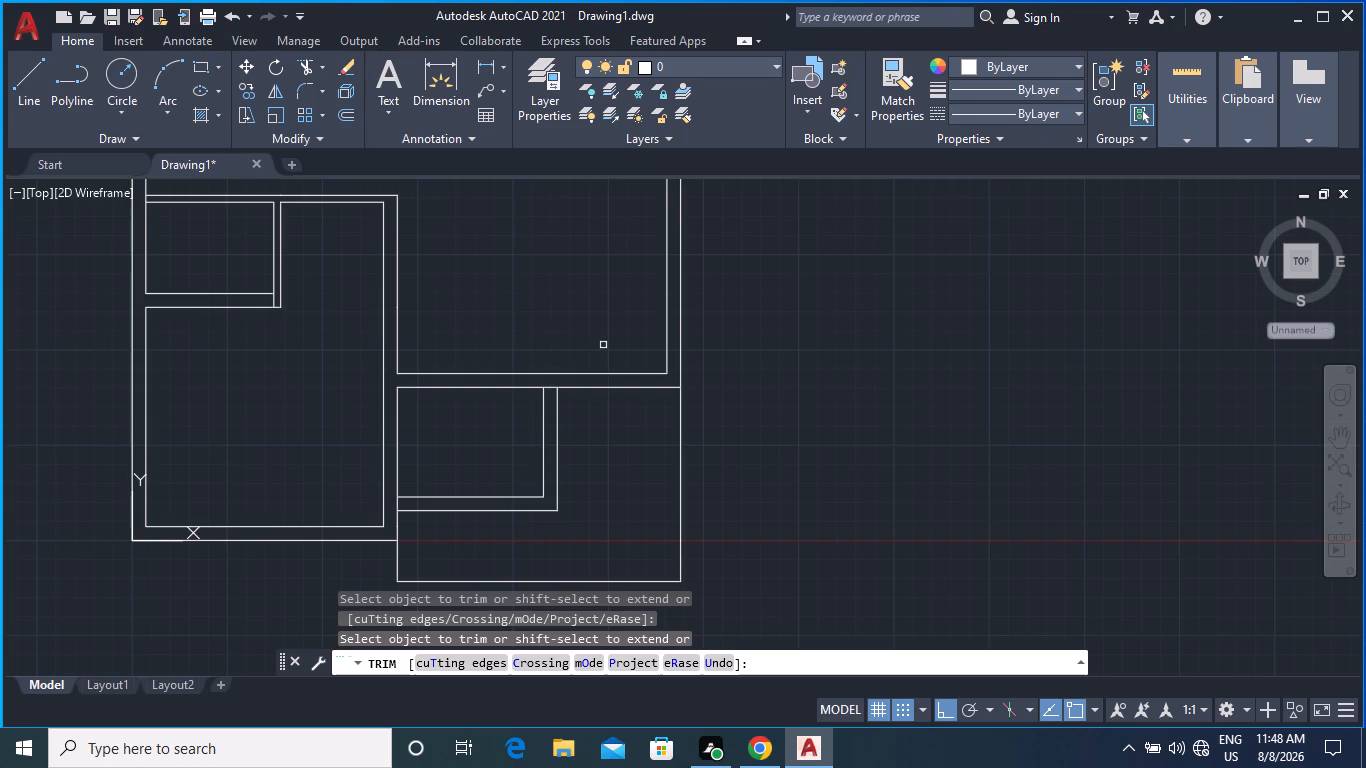
middle_drag(611, 341, 655, 320)
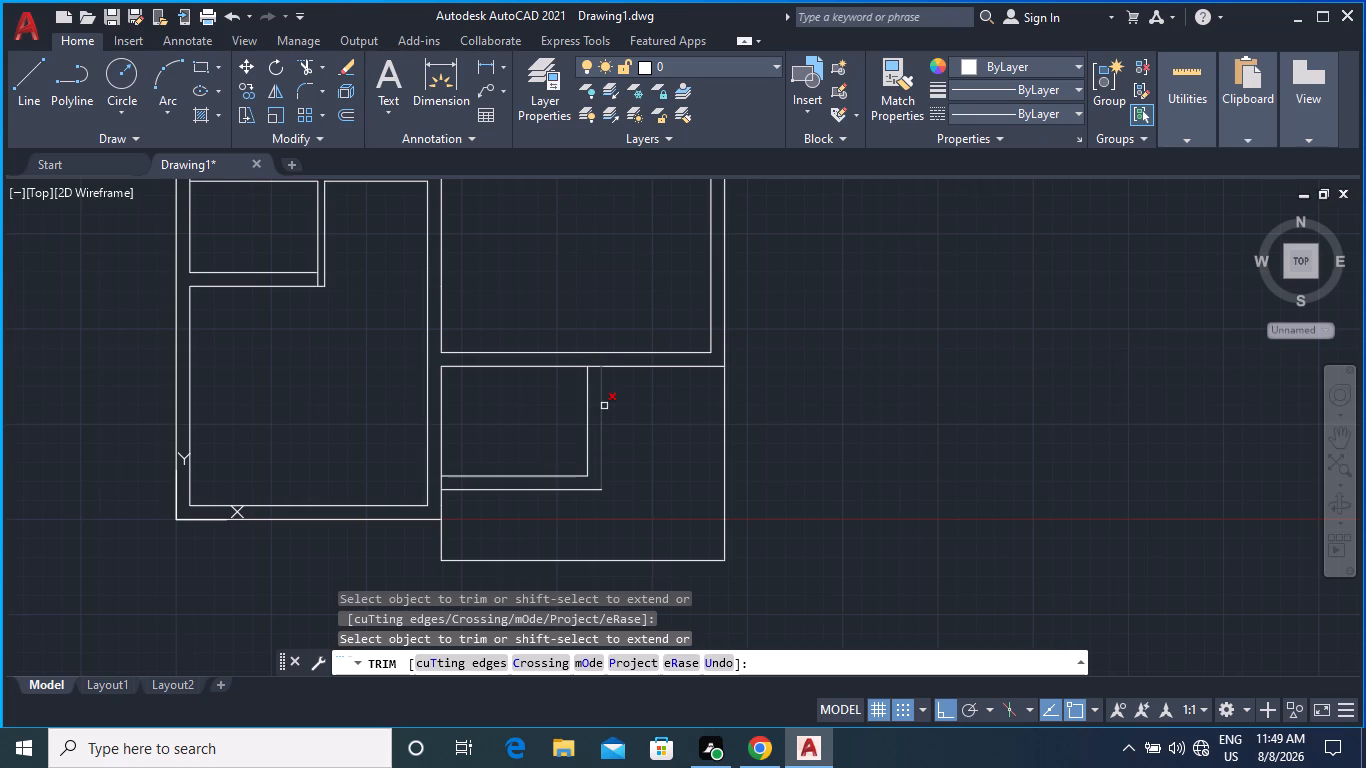
key(Escape)
key(Escape)
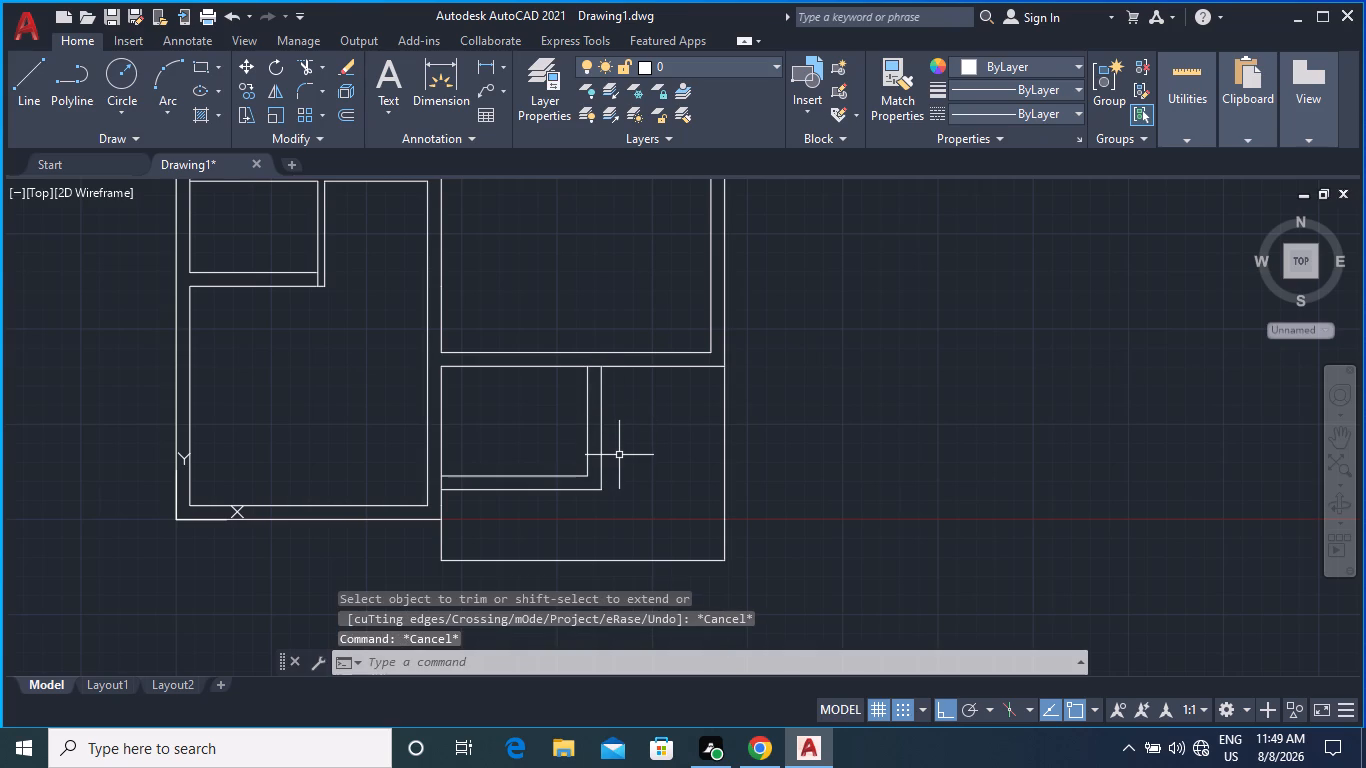
Trim the lower face of that bottom wall between the two faces of the small lower room's right wall.
middle_drag(619, 455, 653, 424)
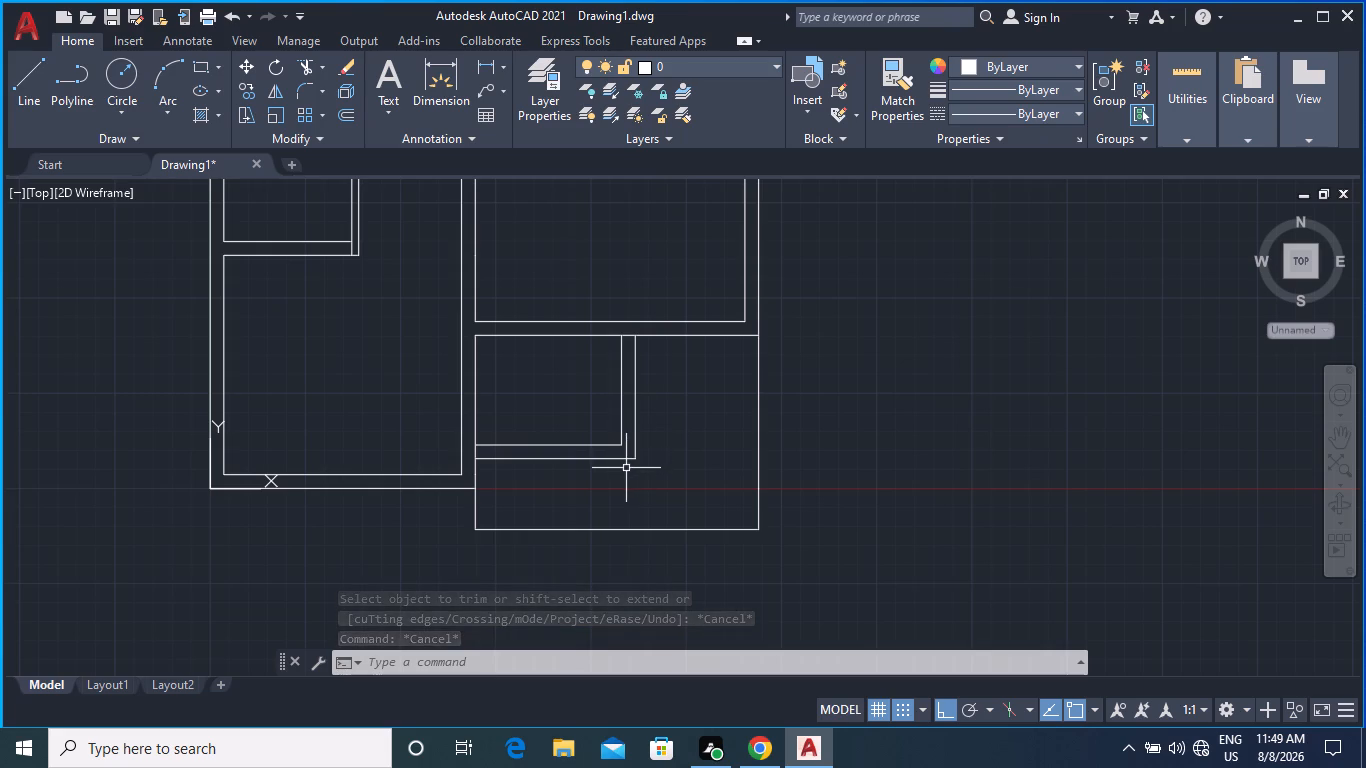
middle_drag(646, 453, 644, 502)
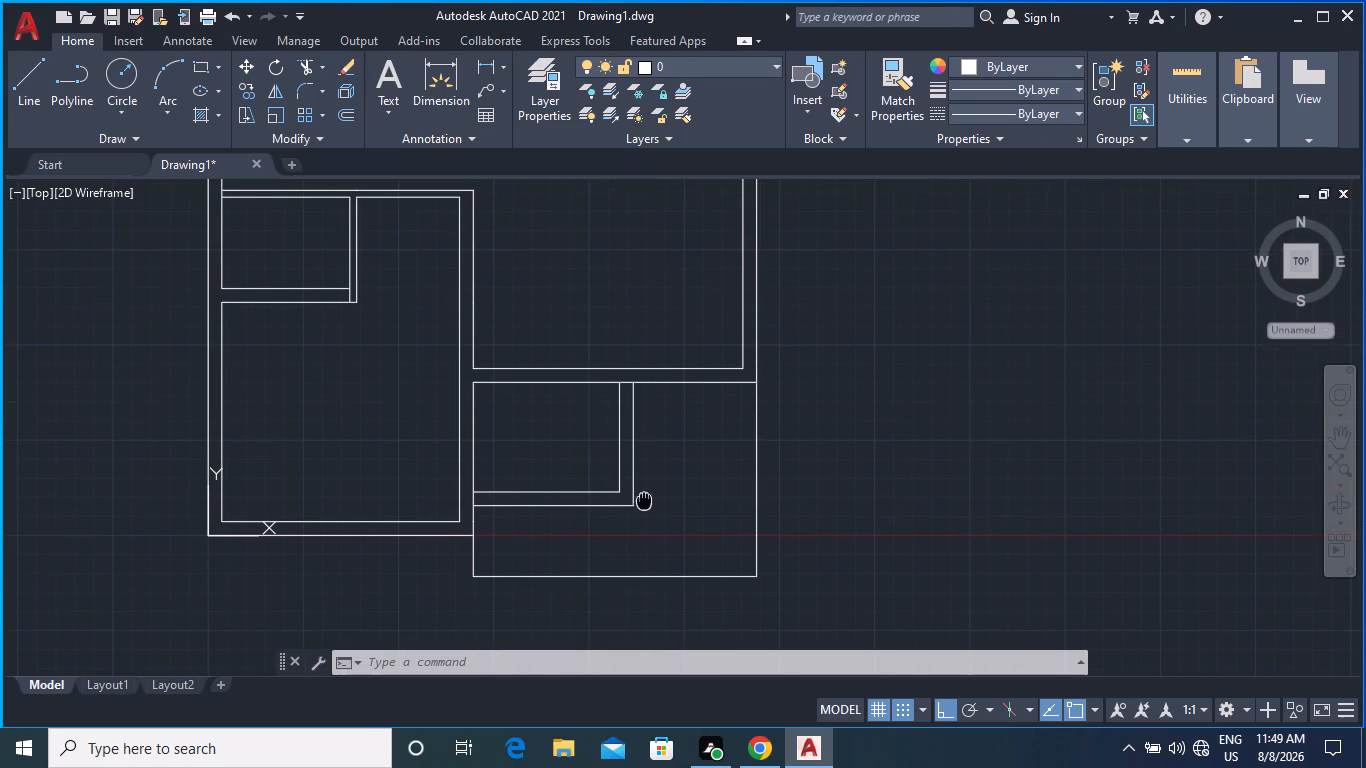
middle_drag(644, 502, 644, 513)
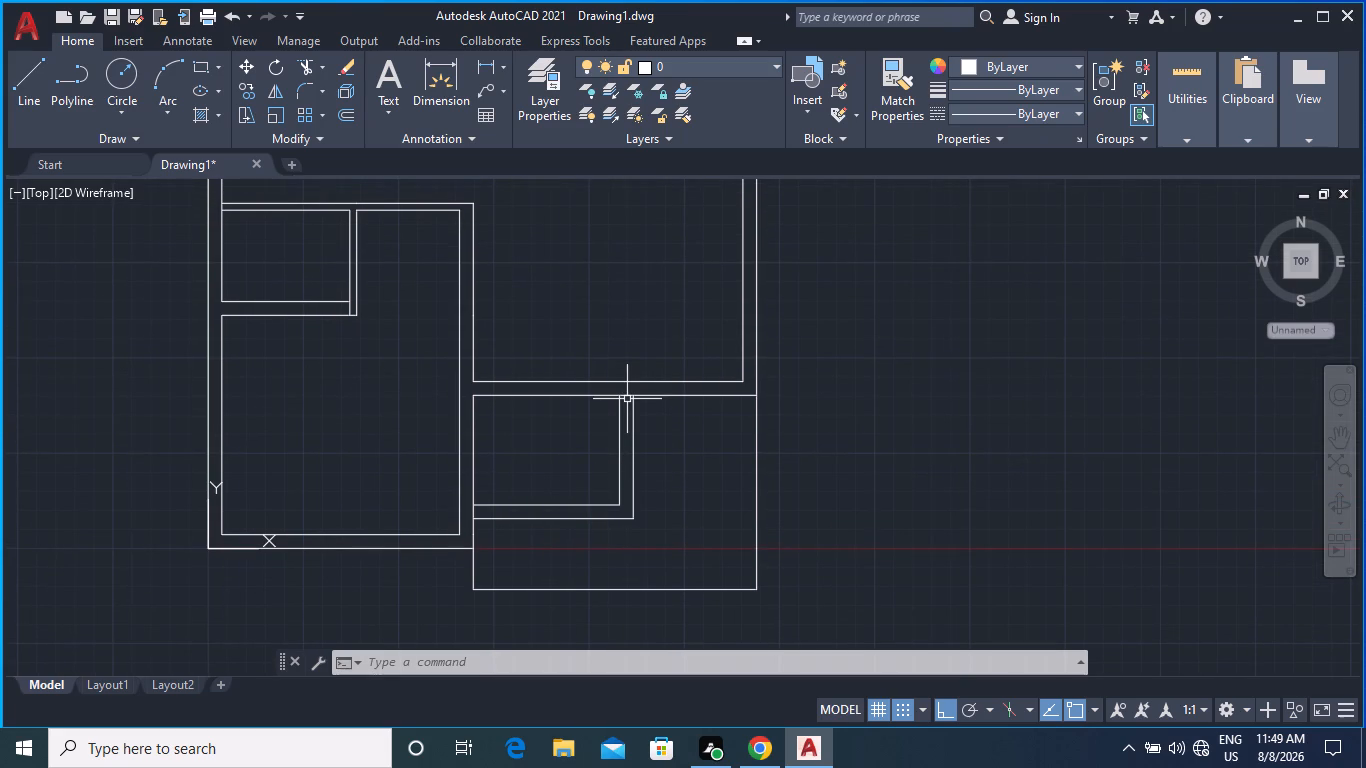
text(tr)
key(Return)
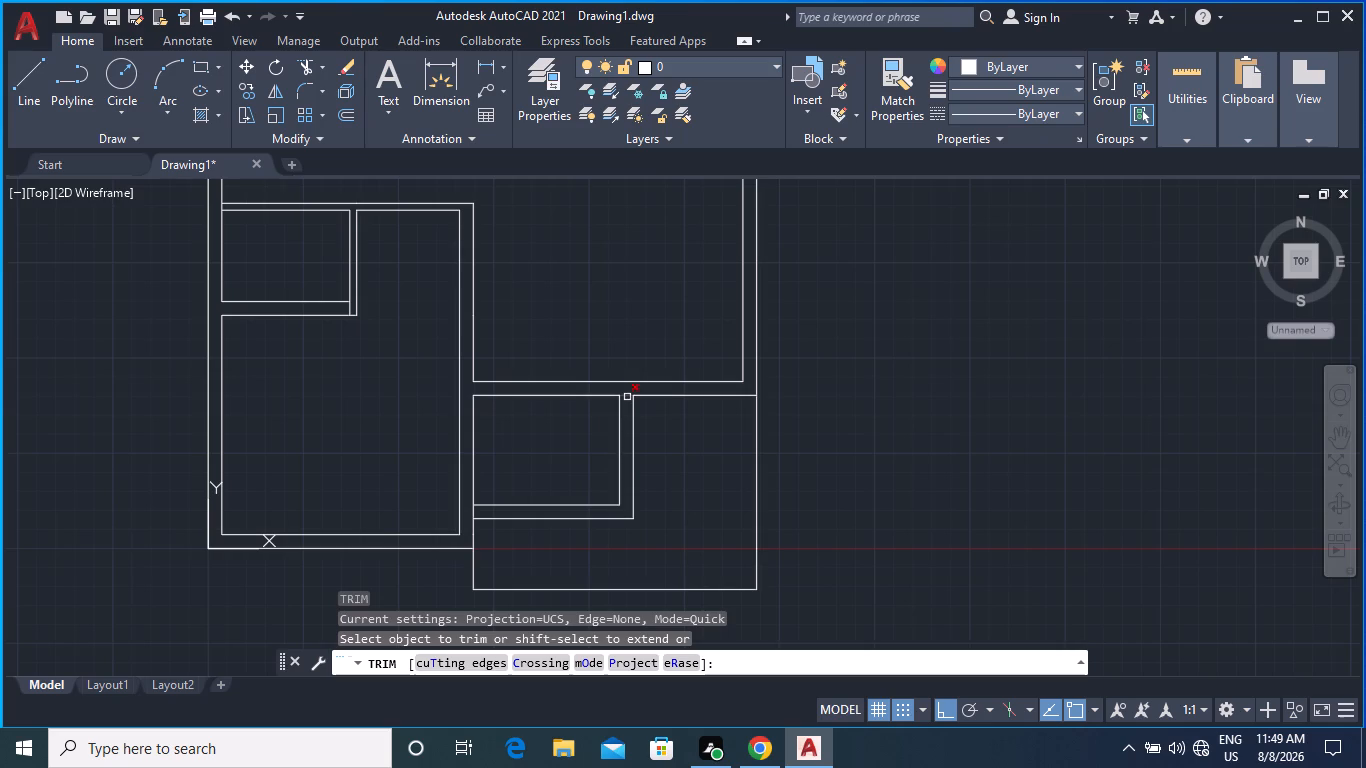
click(628, 397)
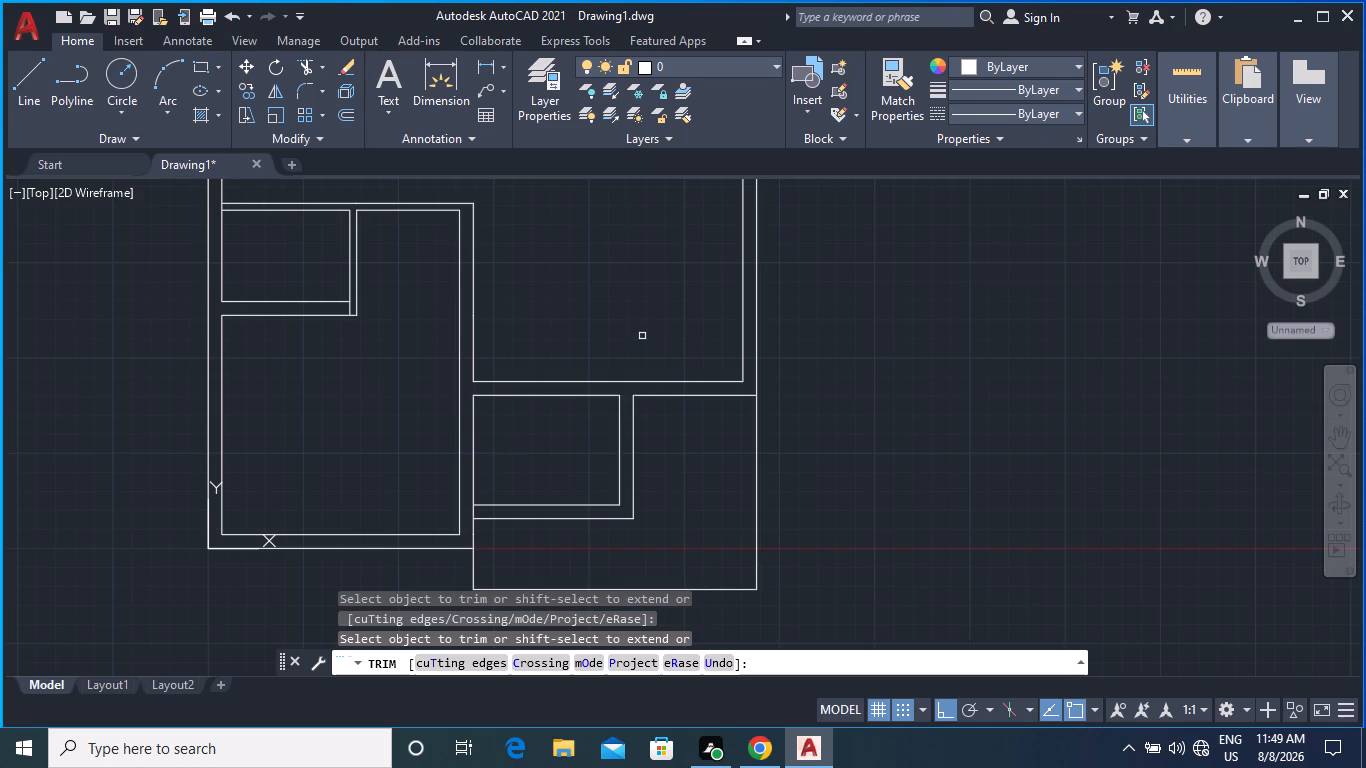
Trim the upper-right room's bottom wall lines inside the right outer wall, plus the outer wall's inner-face segment between them.
middle_drag(641, 313, 636, 451)
scroll(647, 415, down, 1)
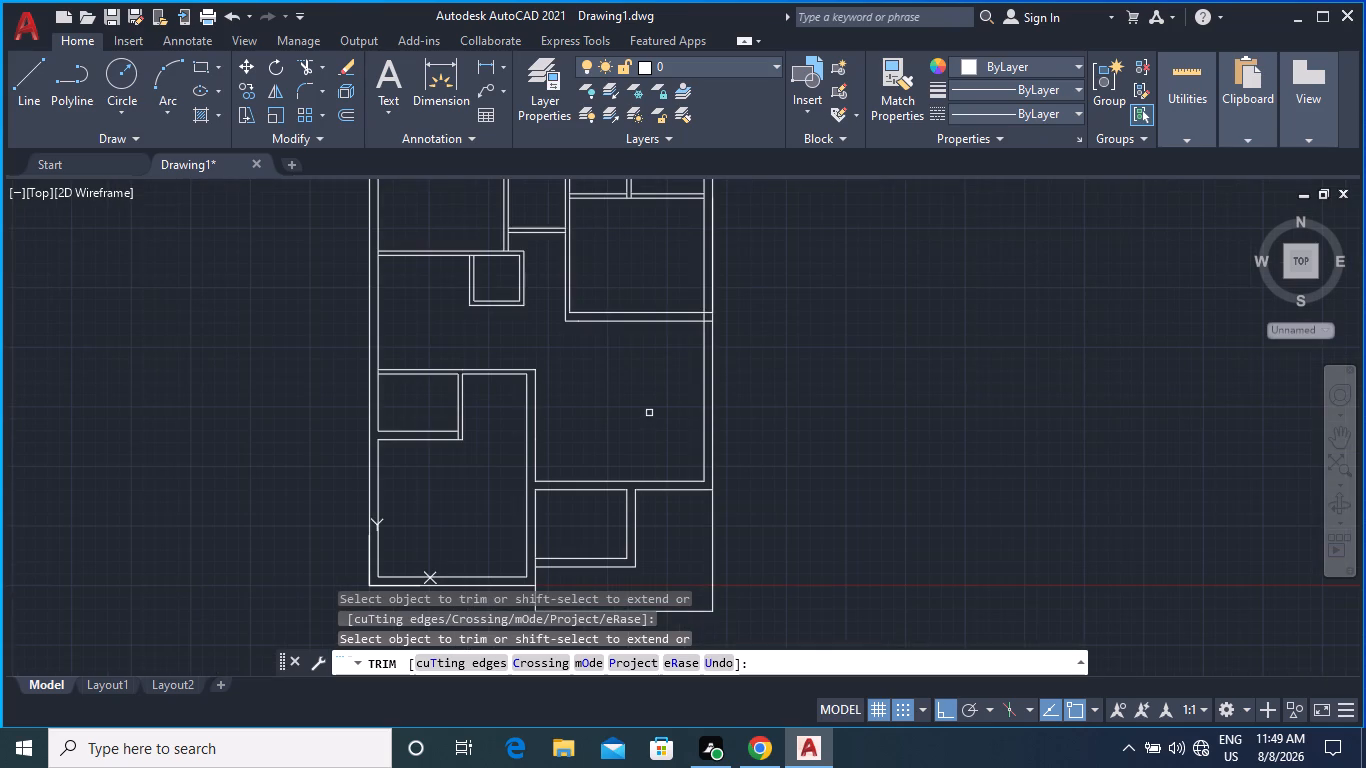
scroll(696, 307, up, 4)
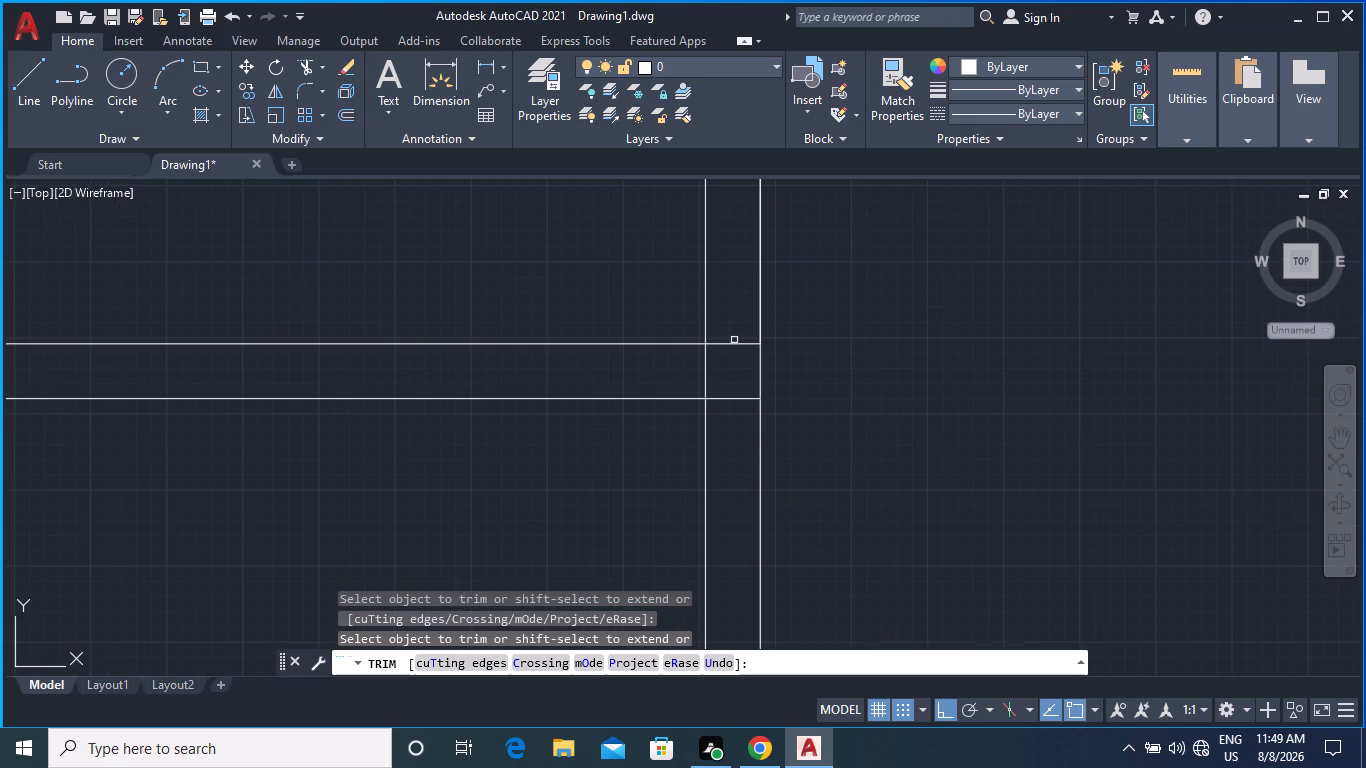
click(731, 346)
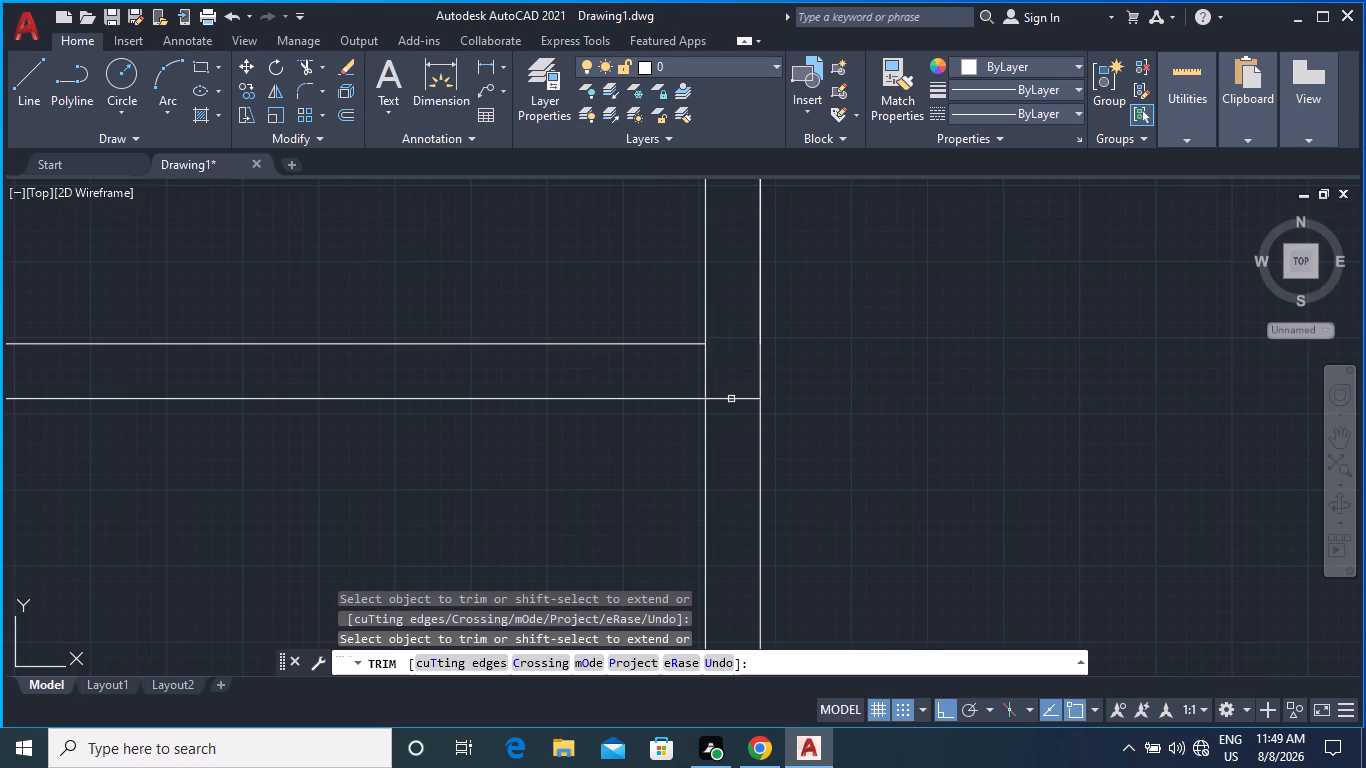
click(731, 402)
click(716, 383)
click(716, 382)
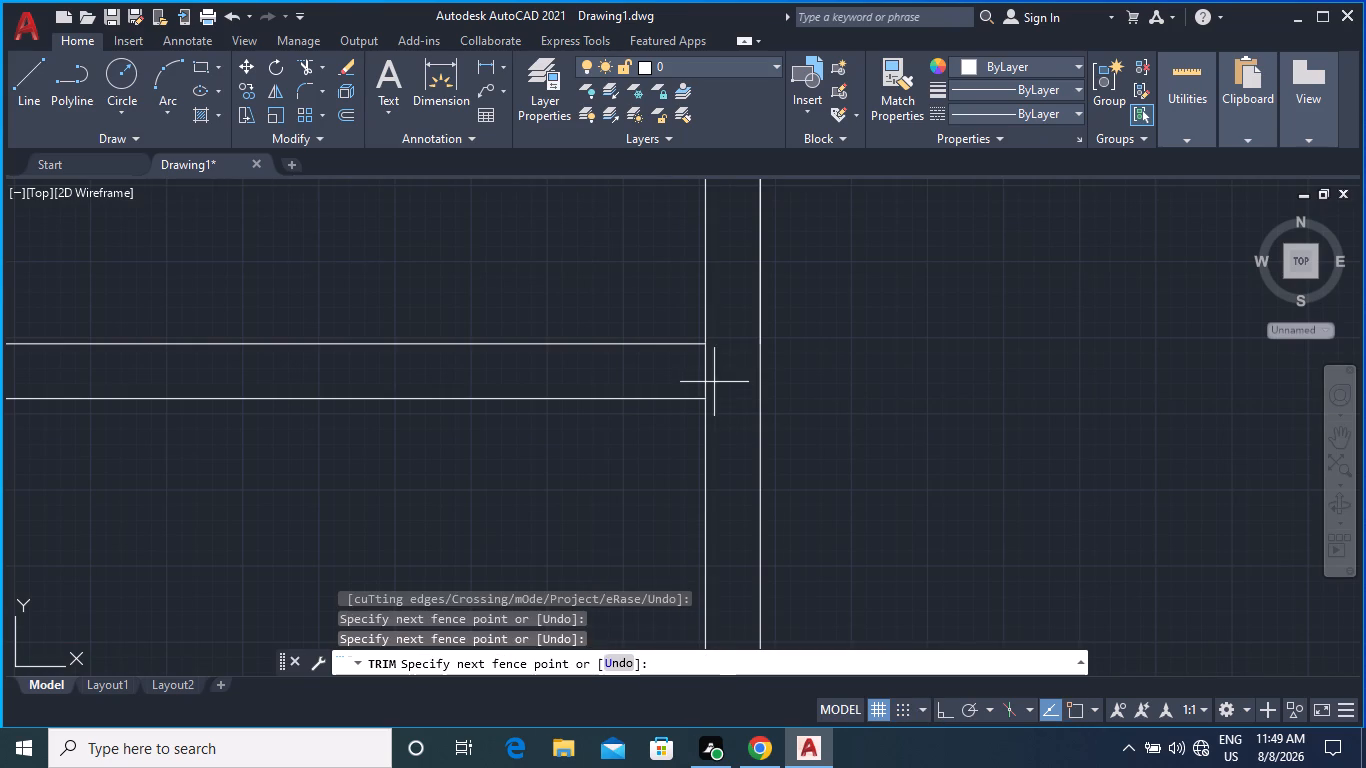
click(687, 377)
Trim the right outer wall's inner-face segment between the two faces of the upper-right partition wall.
scroll(696, 374, down, 3)
middle_drag(652, 313, 645, 468)
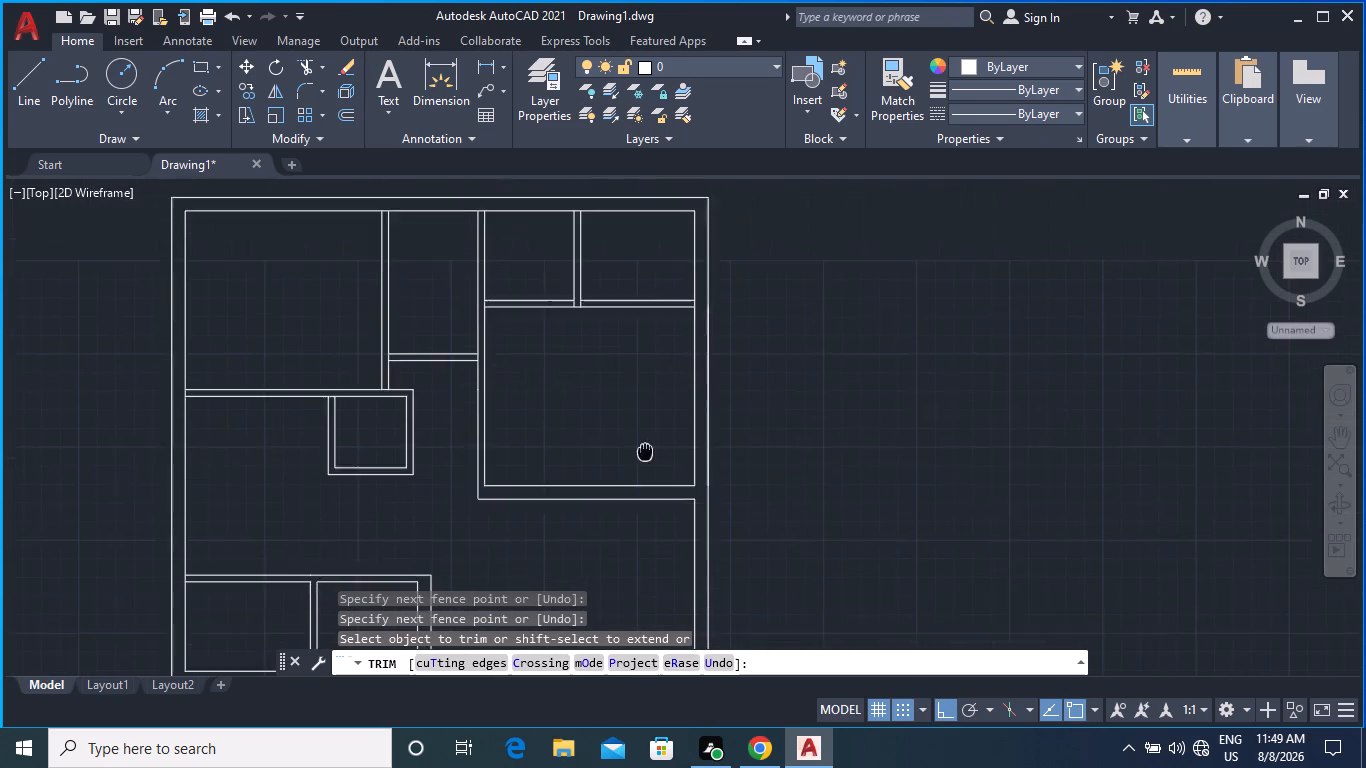
middle_drag(645, 468, 647, 495)
scroll(694, 357, up, 4)
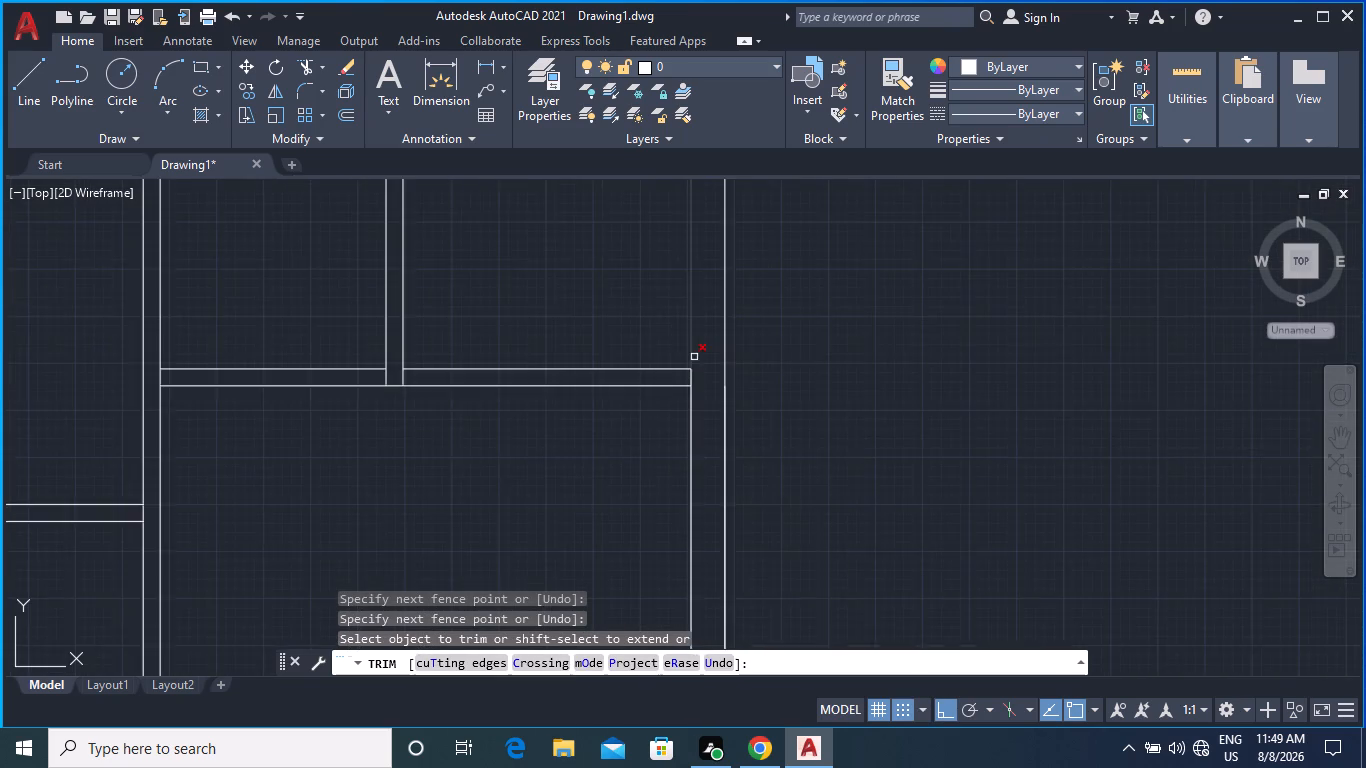
click(700, 384)
click(670, 385)
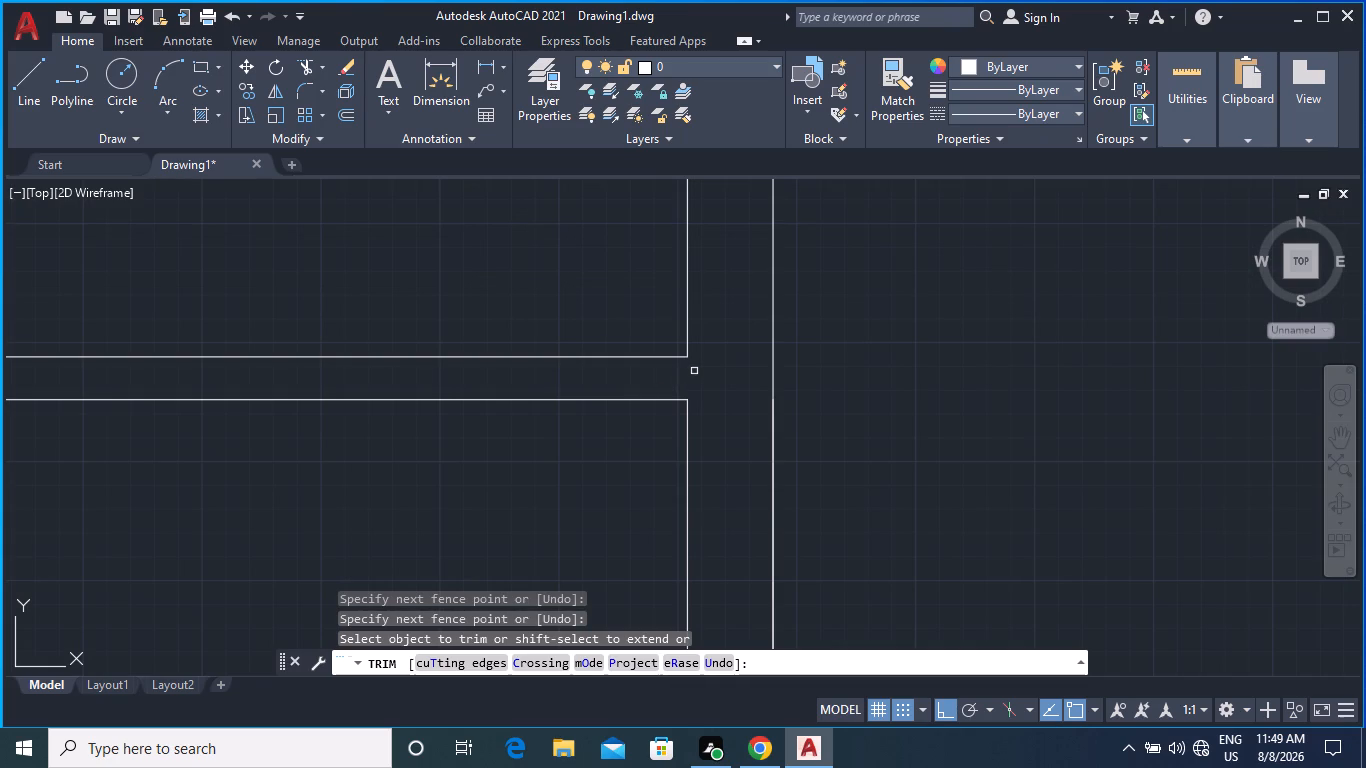
Trim the top outer wall's inner-face segment between the two faces of the upper-left room's right partition wall.
scroll(694, 371, down, 4)
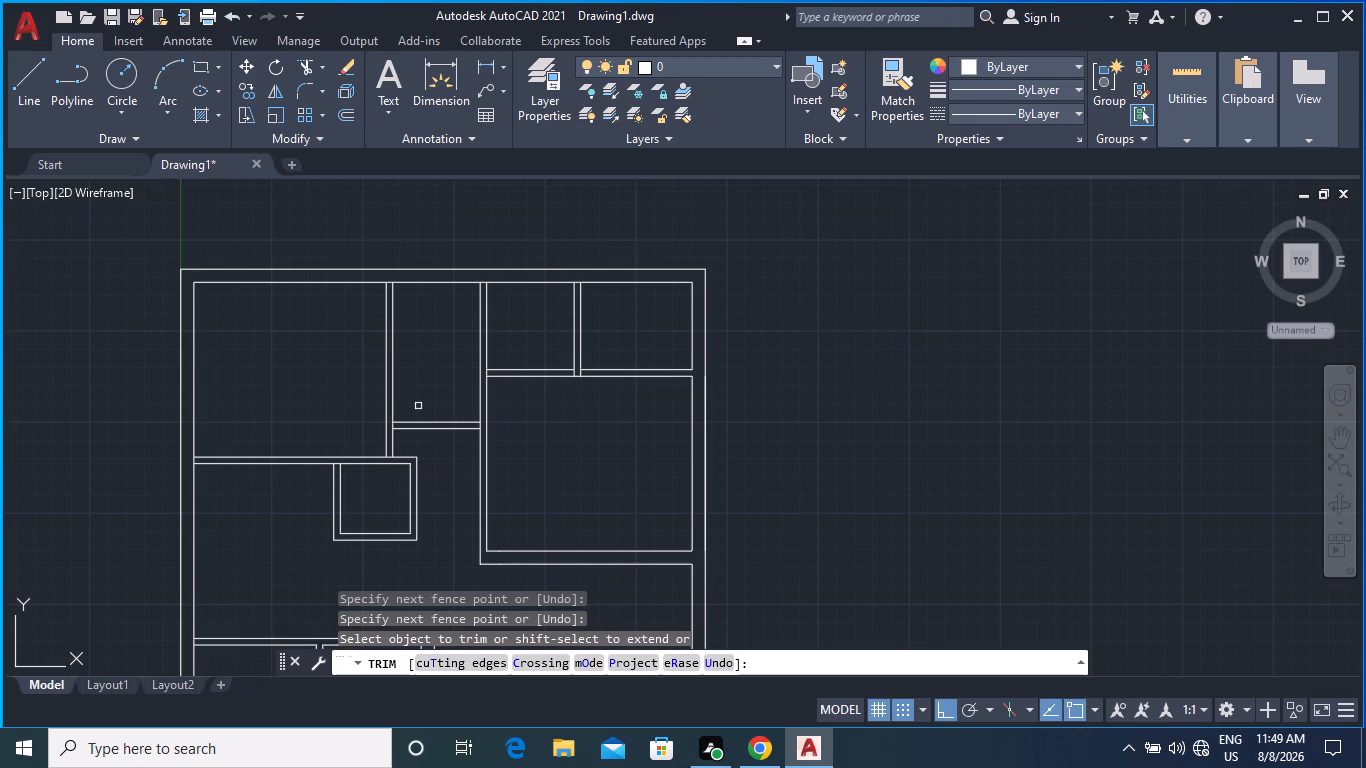
middle_drag(263, 350, 345, 348)
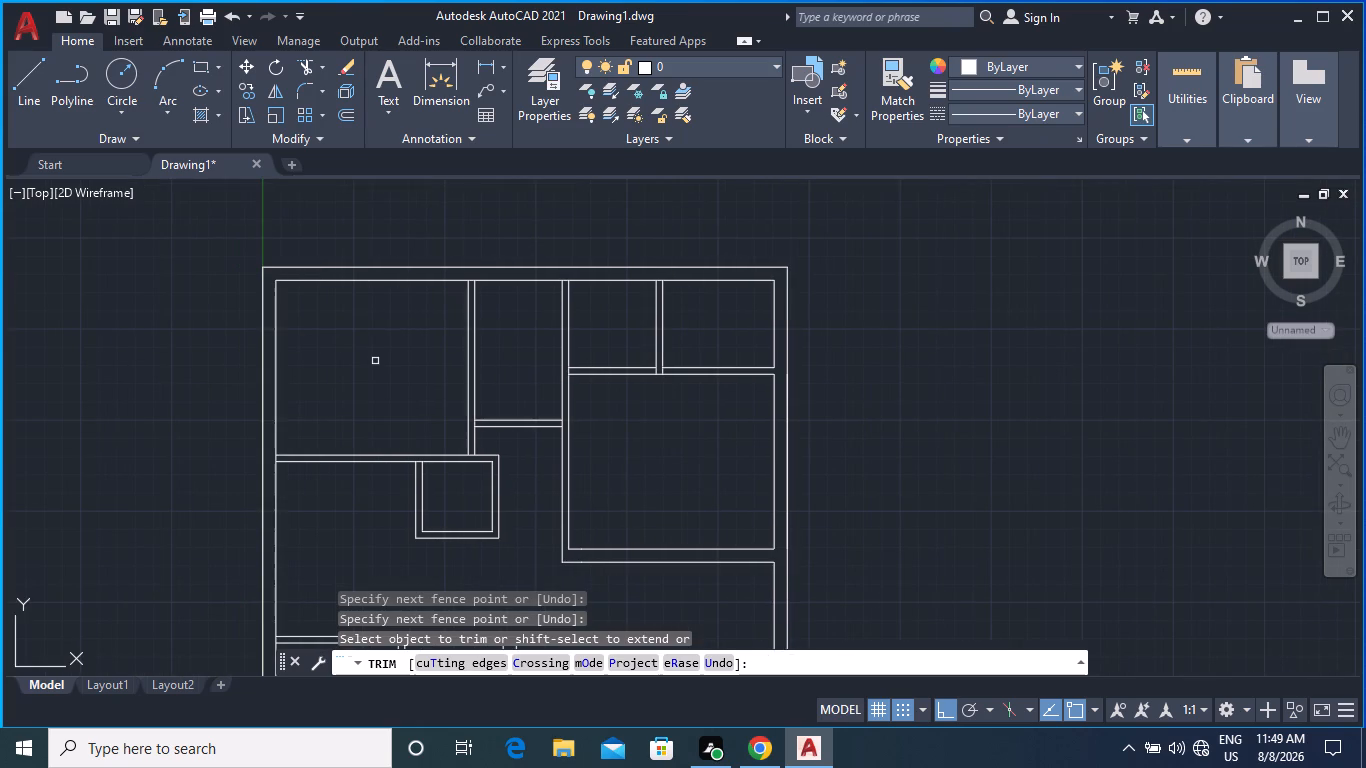
scroll(375, 361, up, 1)
scroll(460, 273, up, 2)
scroll(489, 280, down, 1)
middle_drag(488, 282, 487, 288)
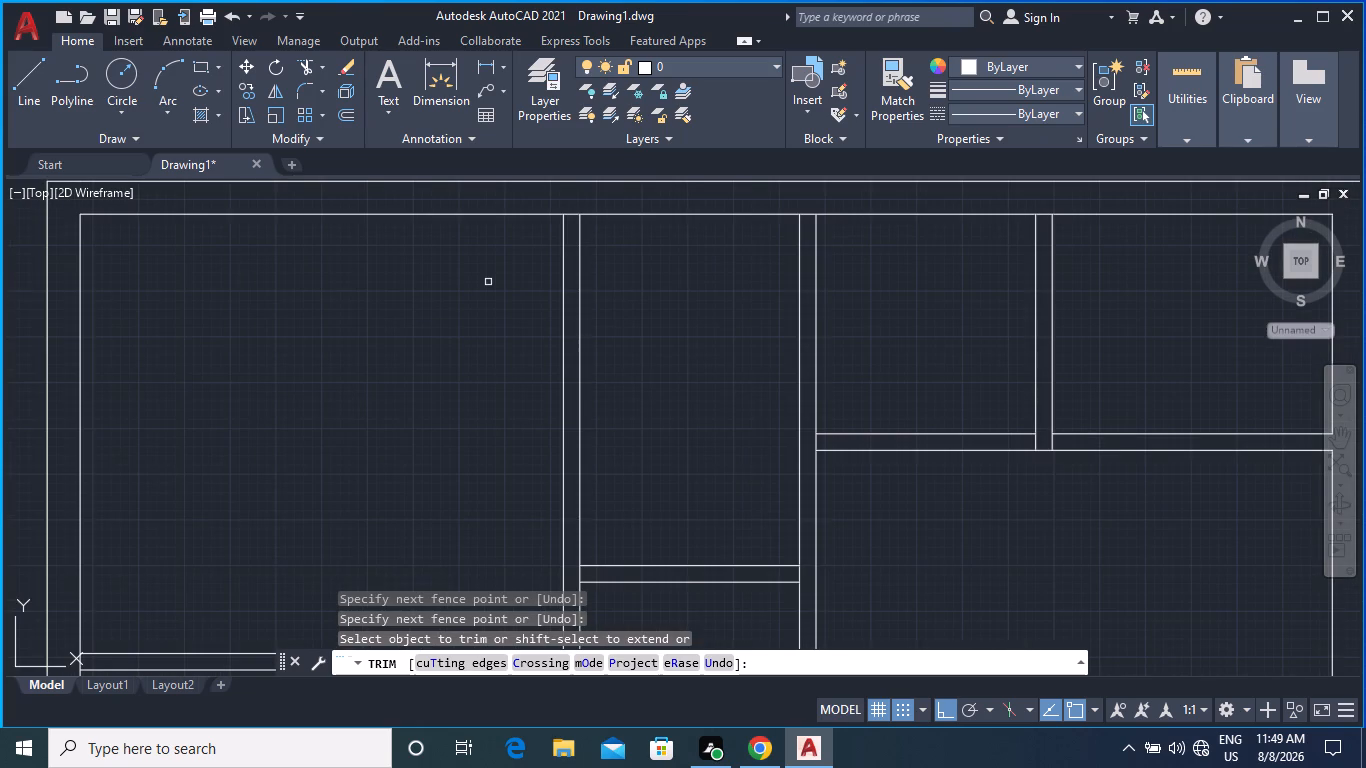
middle_drag(487, 288, 464, 397)
click(546, 316)
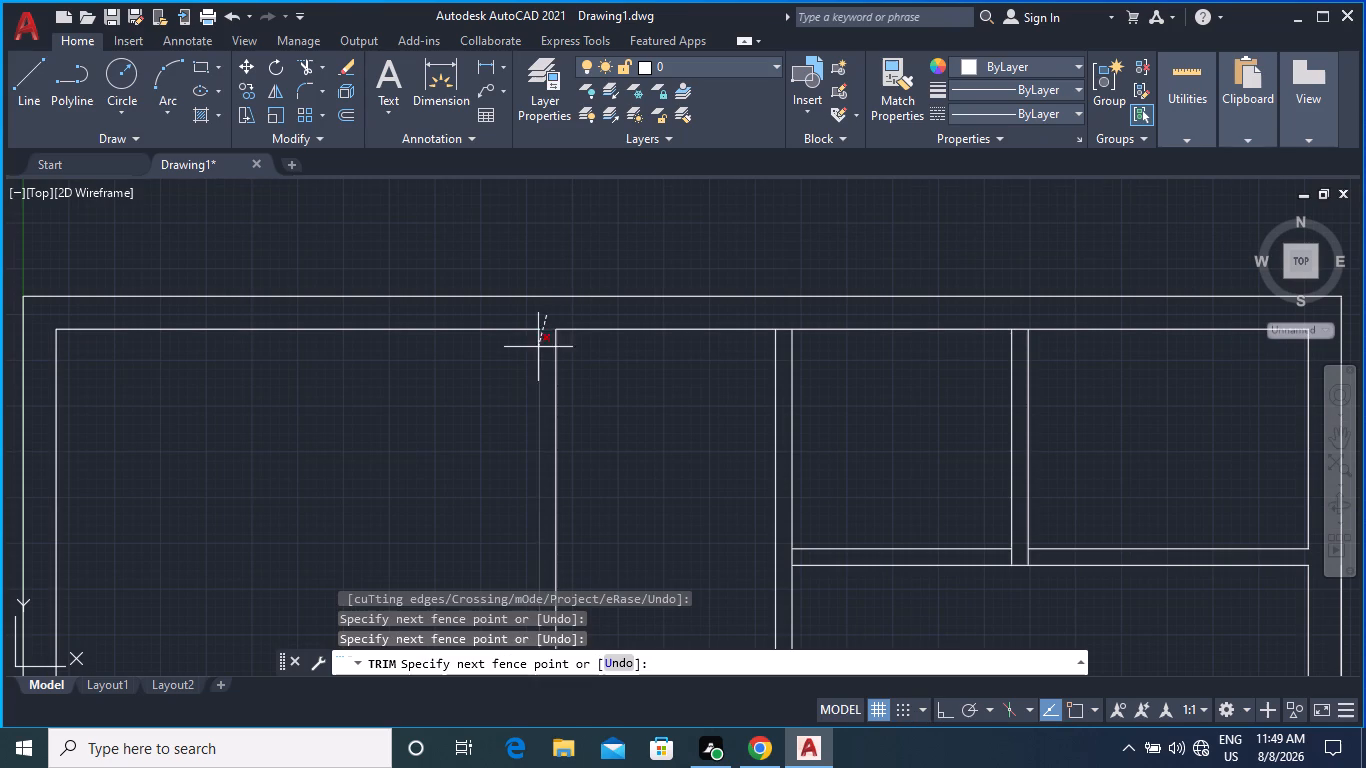
click(547, 342)
Trim the left outer wall's inner-face segment between the two faces of the upper-left room's bottom wall.
scroll(502, 399, down, 1)
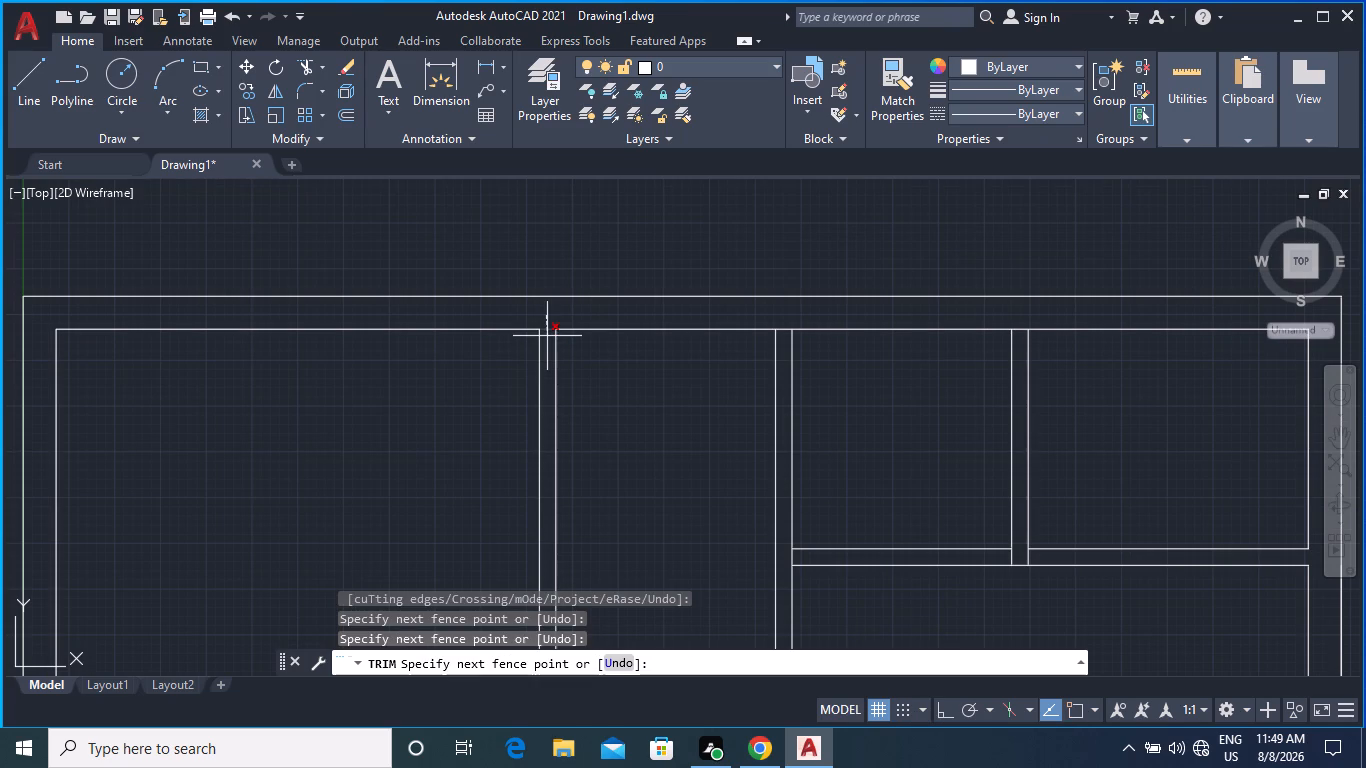
middle_drag(355, 425, 408, 305)
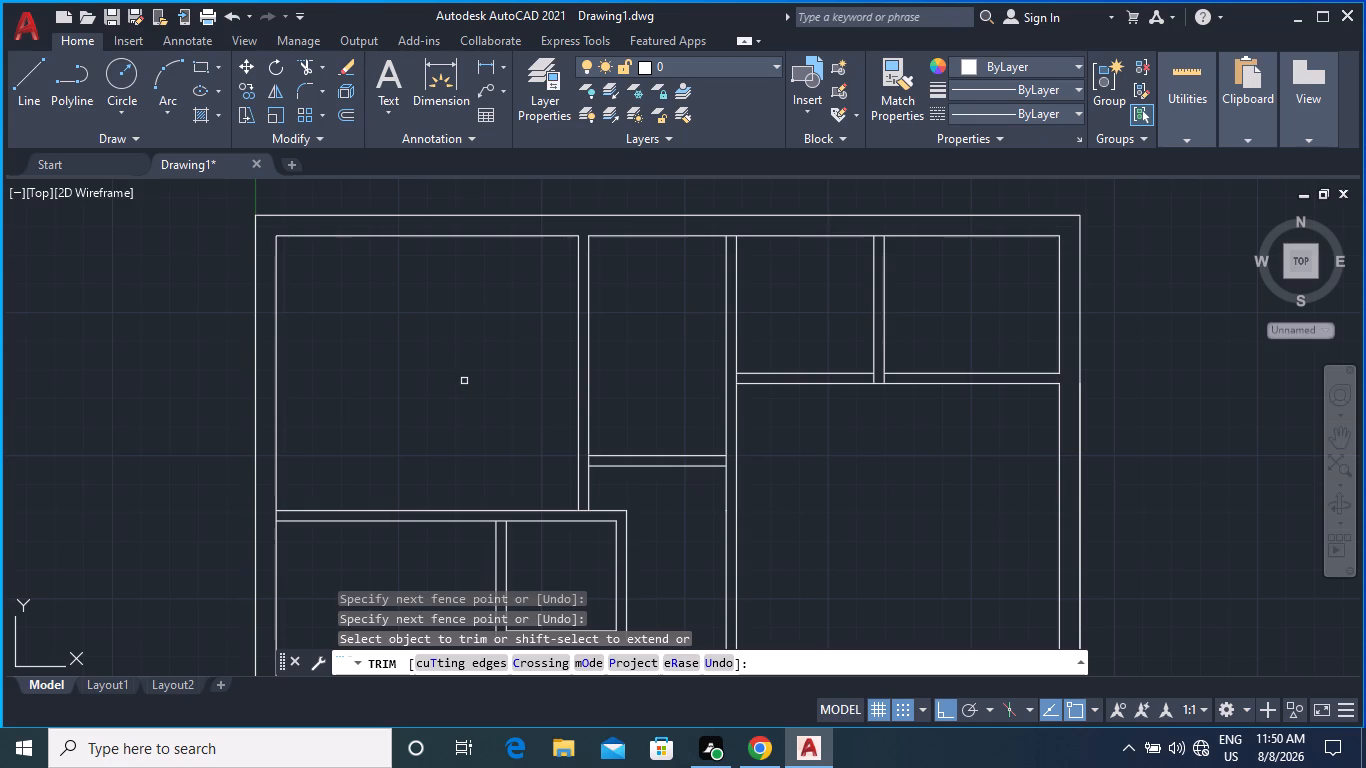
middle_drag(300, 492, 370, 373)
scroll(367, 381, up, 3)
click(229, 454)
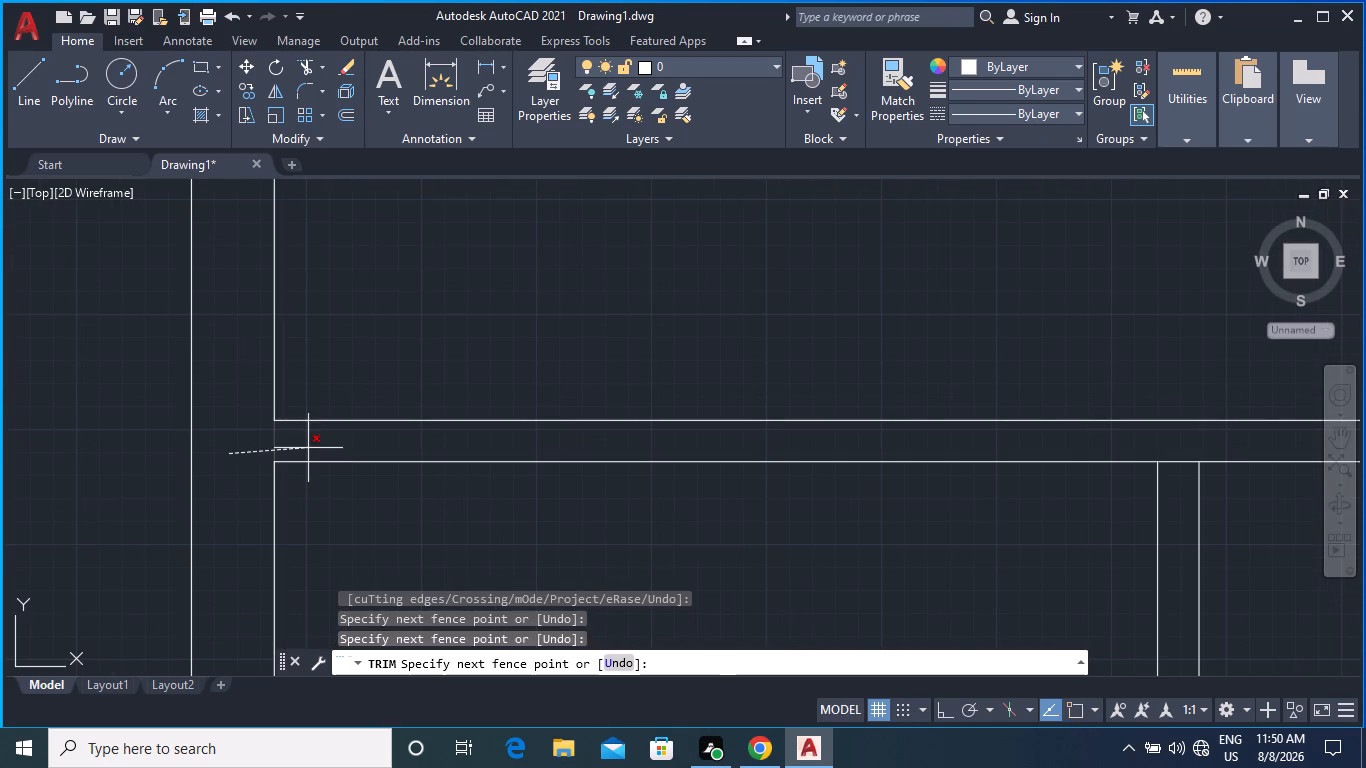
click(315, 448)
Draw a short vertical line across the small square room's bottom wall, from the inner face's midpoint to the outer face.
scroll(458, 361, down, 2)
middle_drag(538, 324, 333, 352)
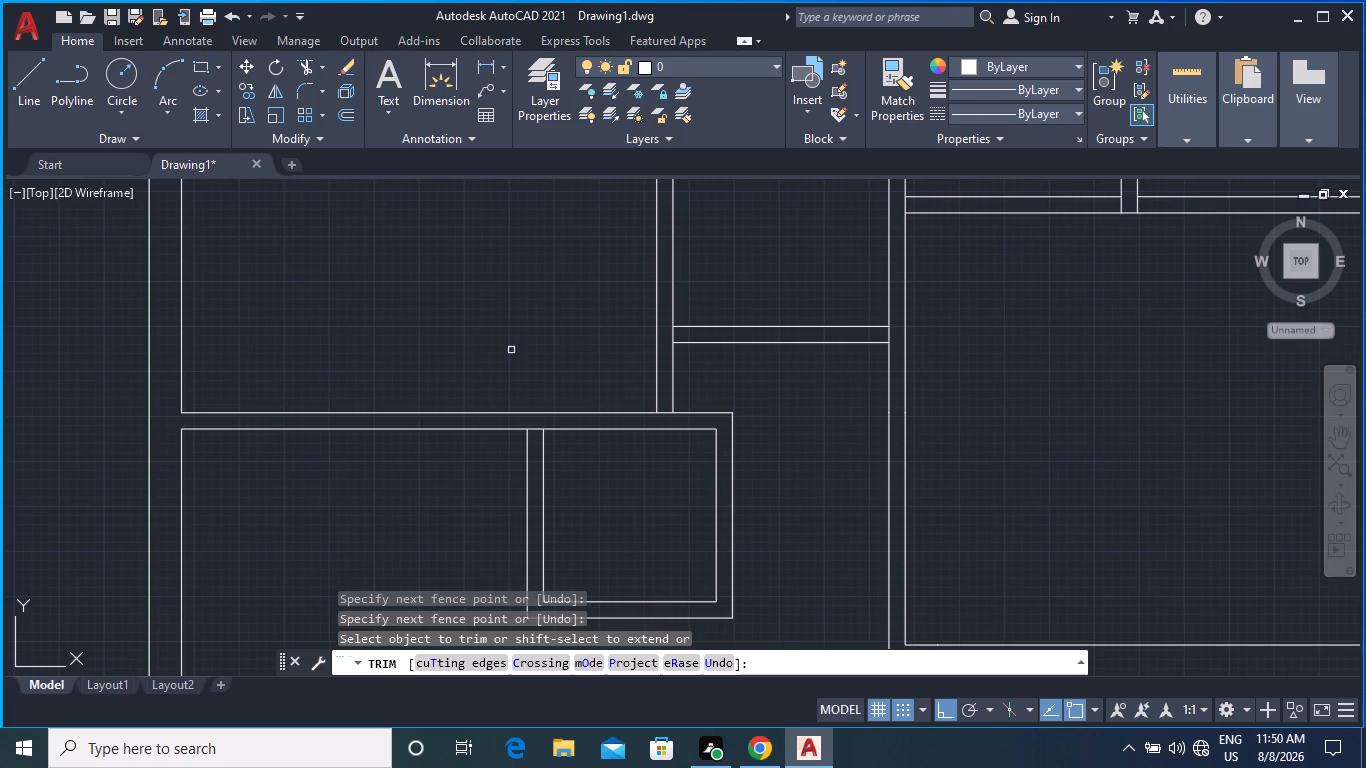
middle_drag(523, 353, 467, 233)
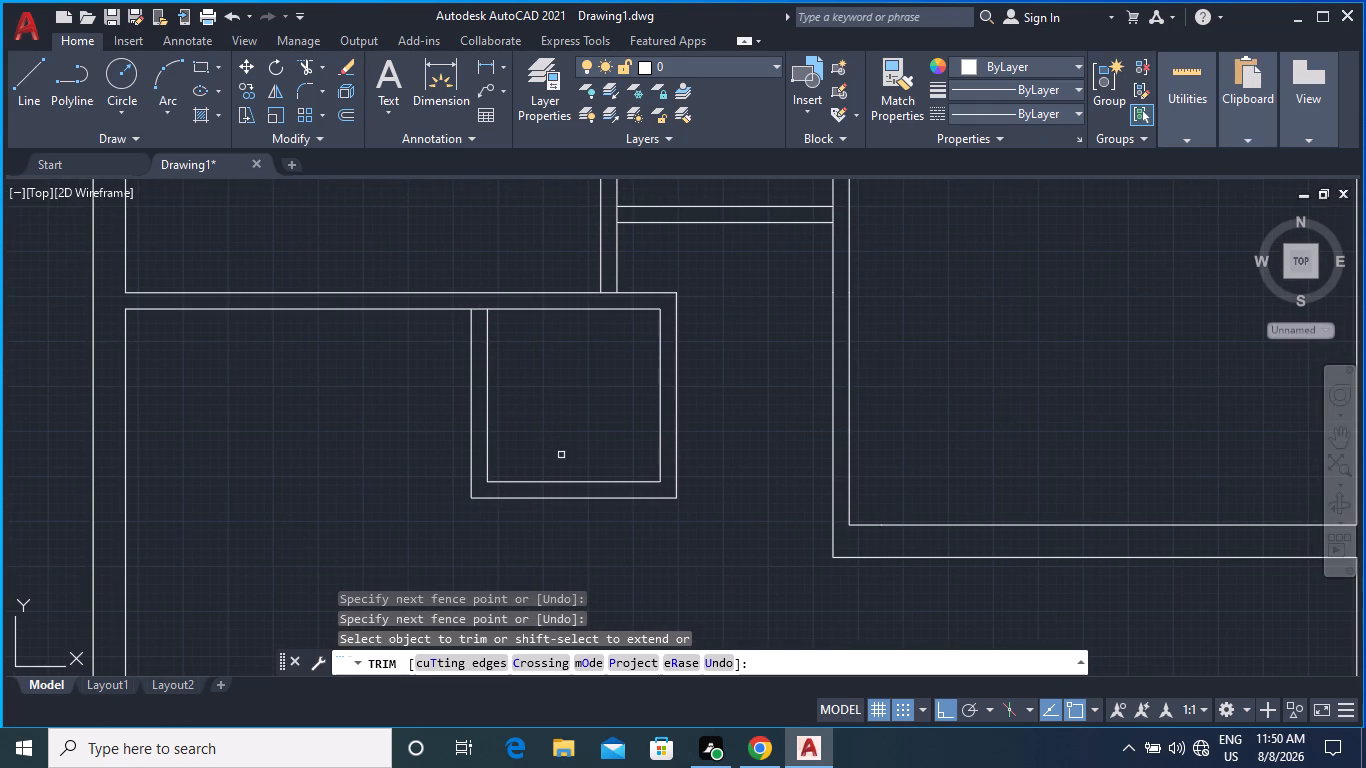
middle_drag(562, 455, 526, 408)
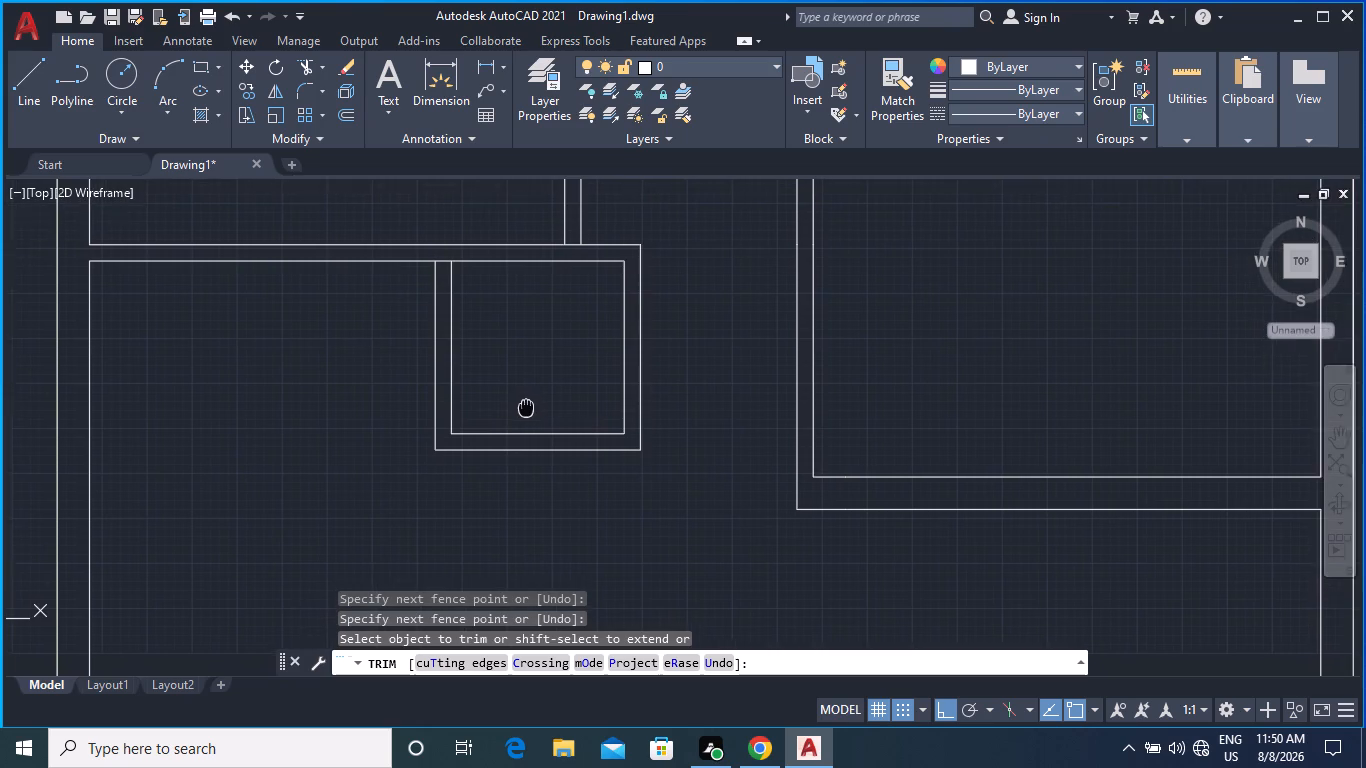
middle_drag(526, 408, 514, 422)
middle_click(514, 422)
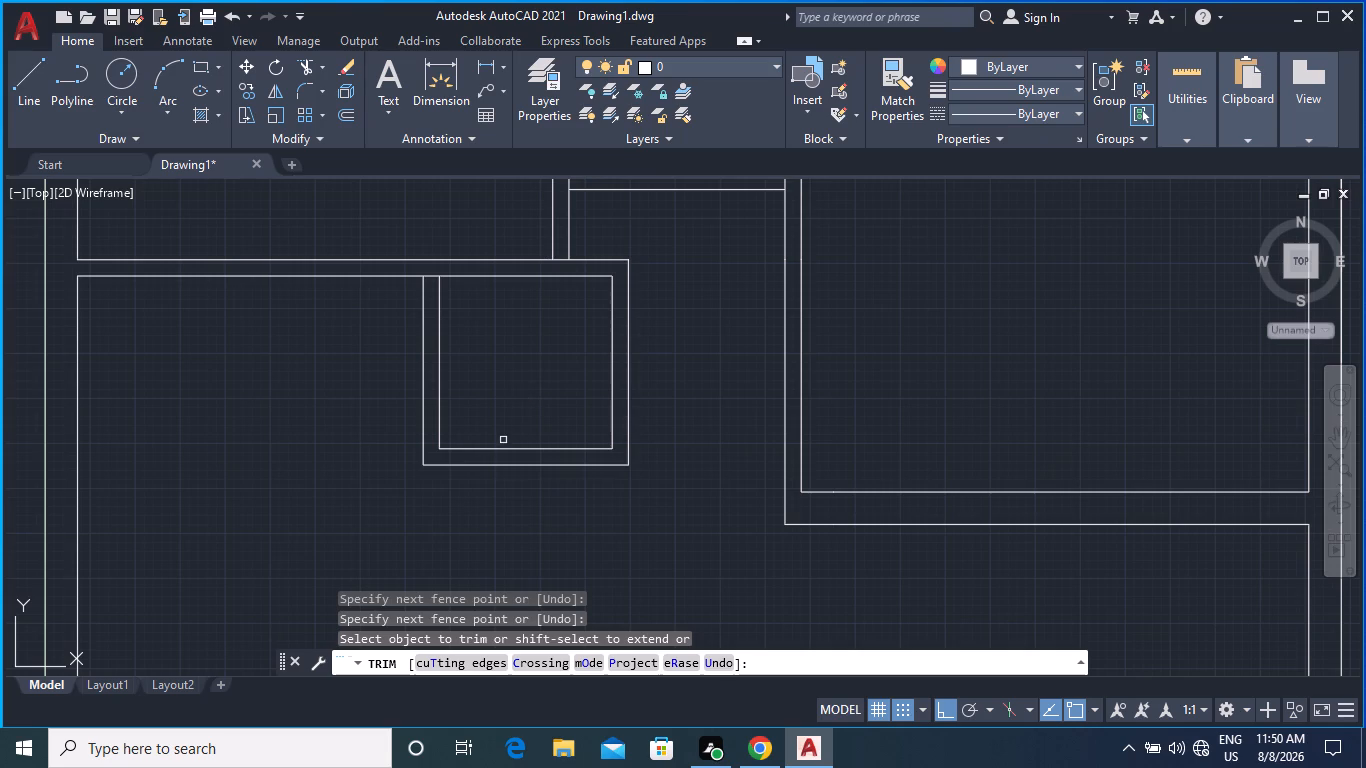
click(16, 90)
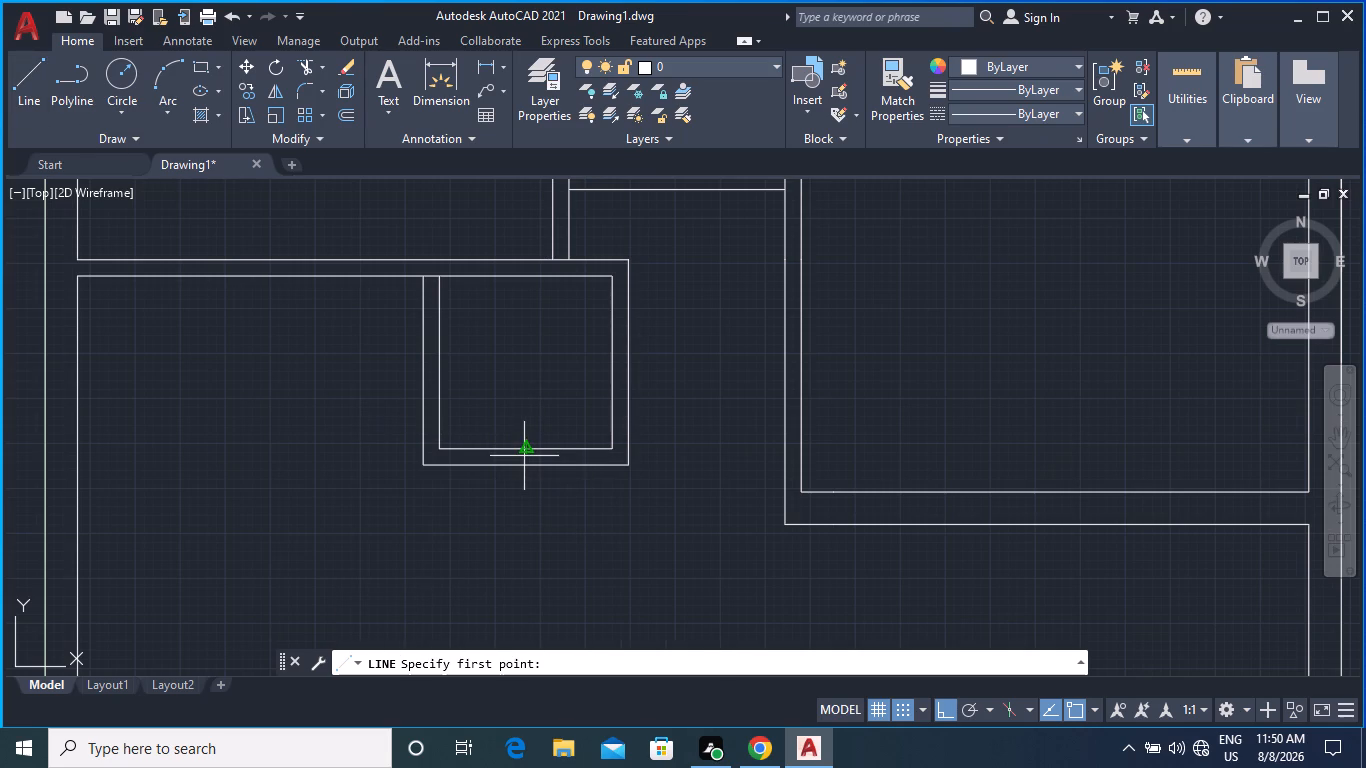
click(527, 450)
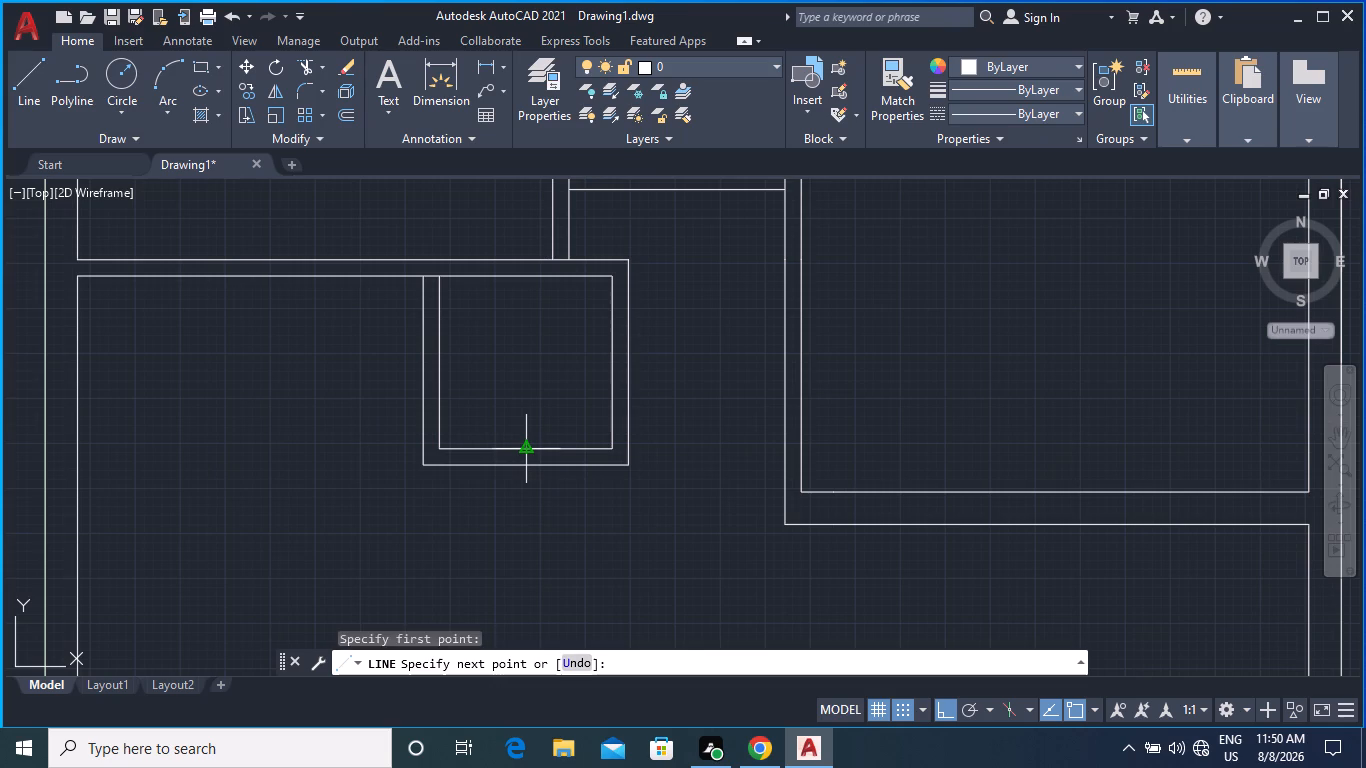
click(527, 459)
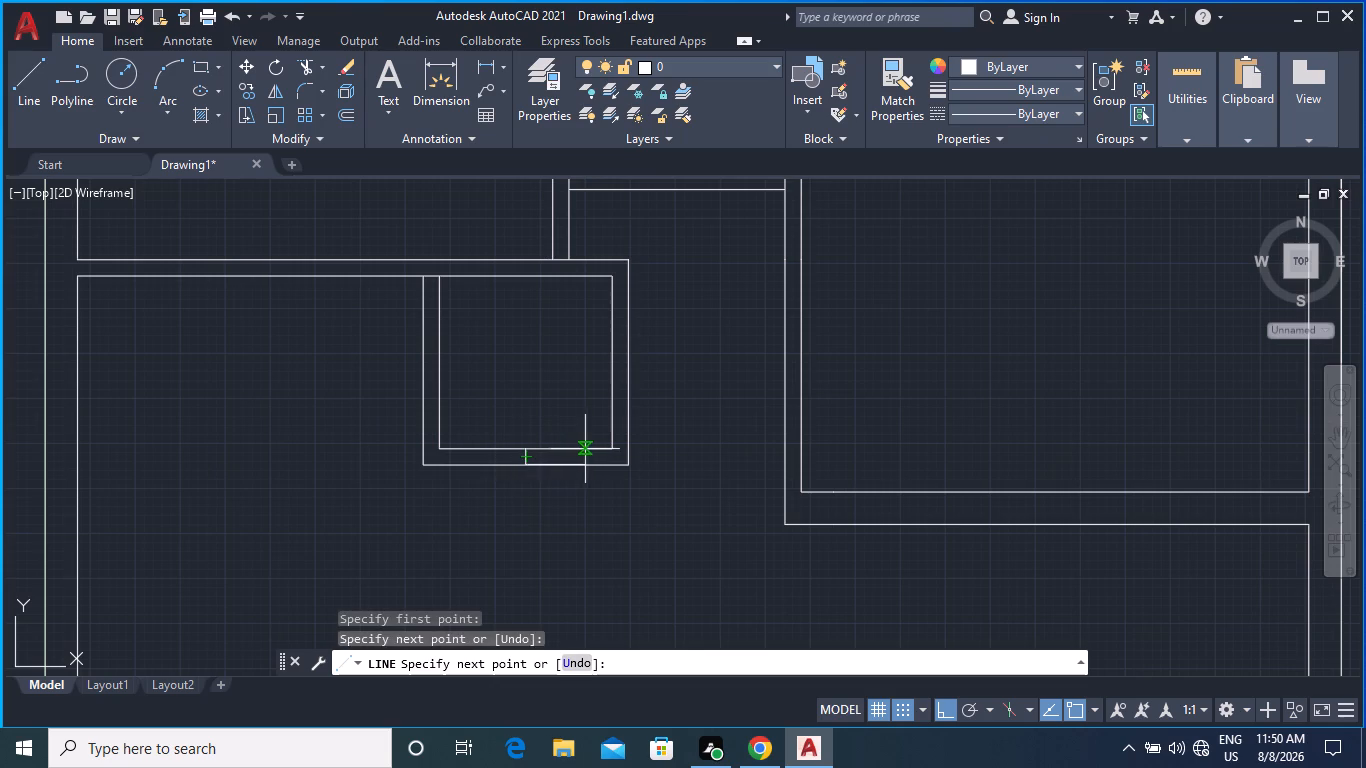
key(Escape)
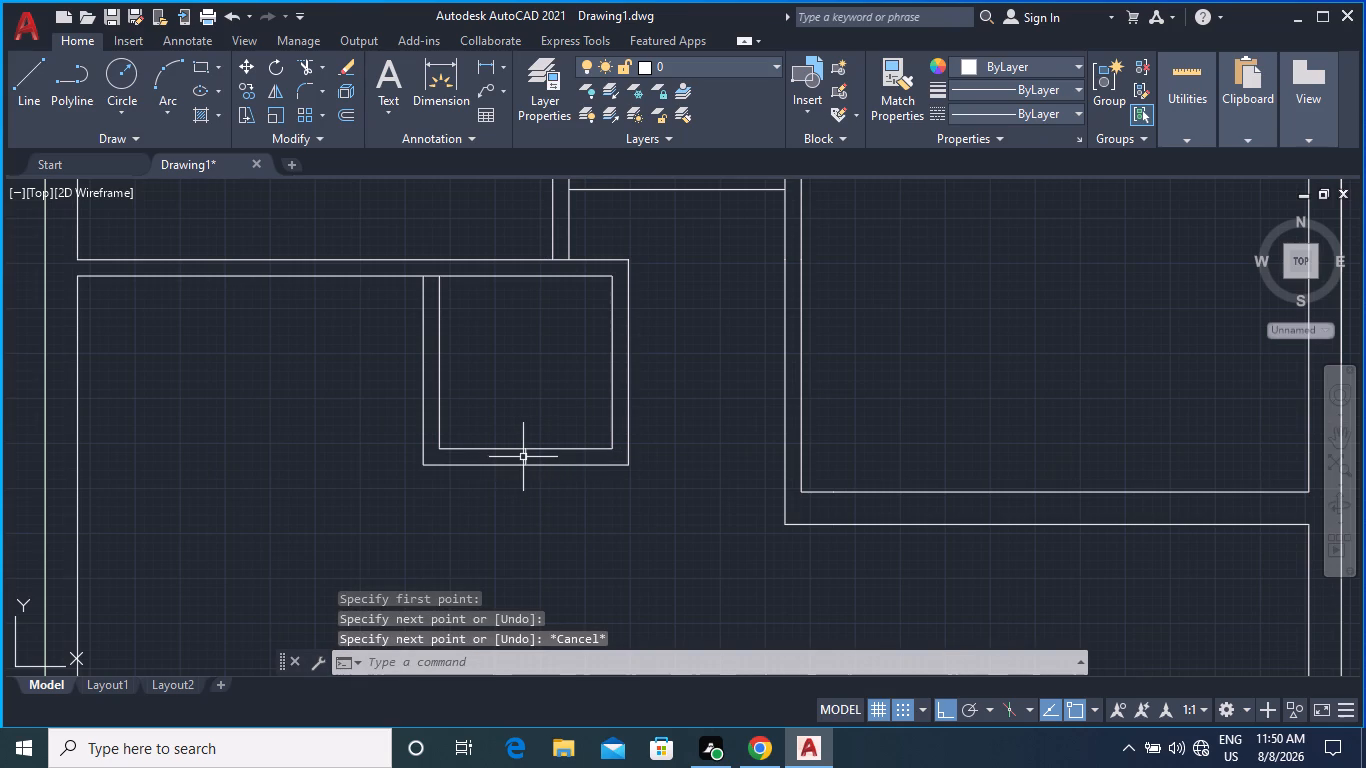
Move the short line 1' left along the small room's bottom wall to mark one side of an opening.
click(523, 457)
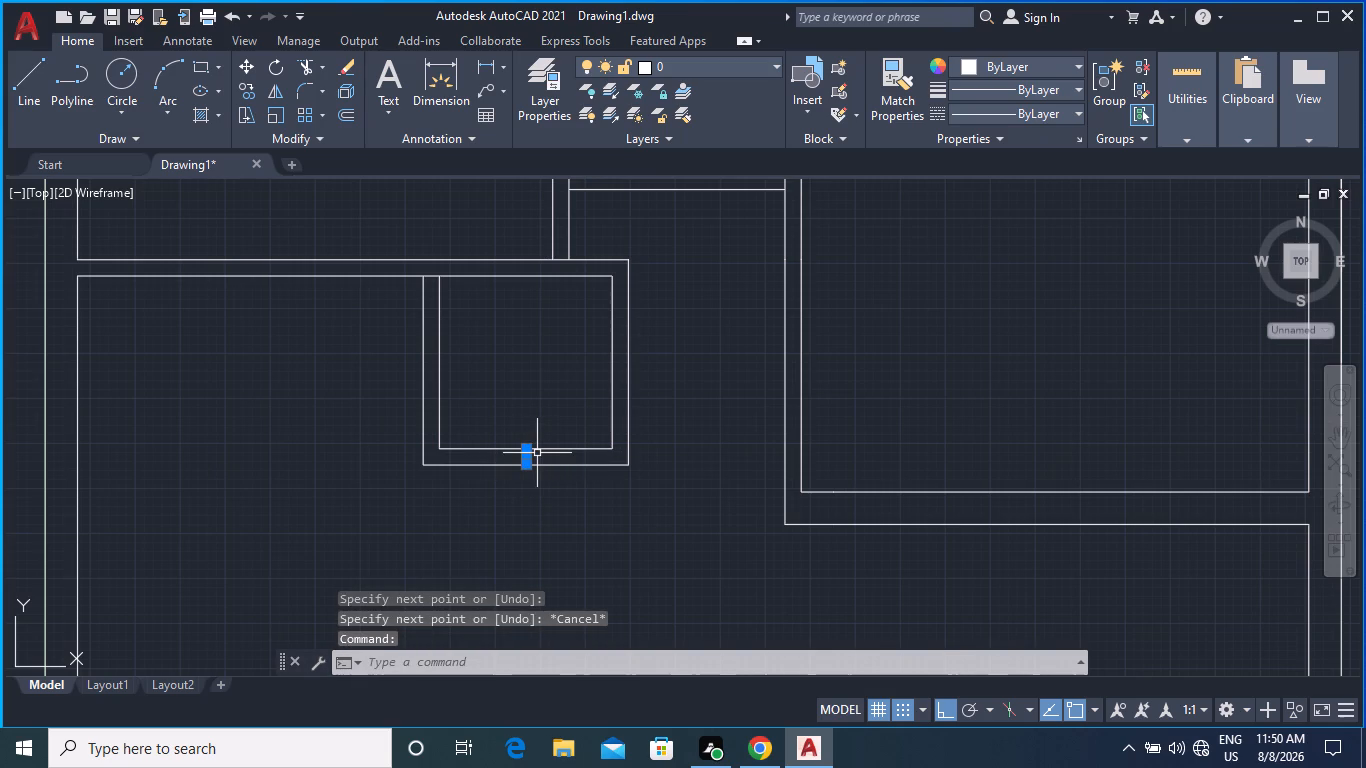
key(m)
key(Return)
scroll(526, 463, up, 5)
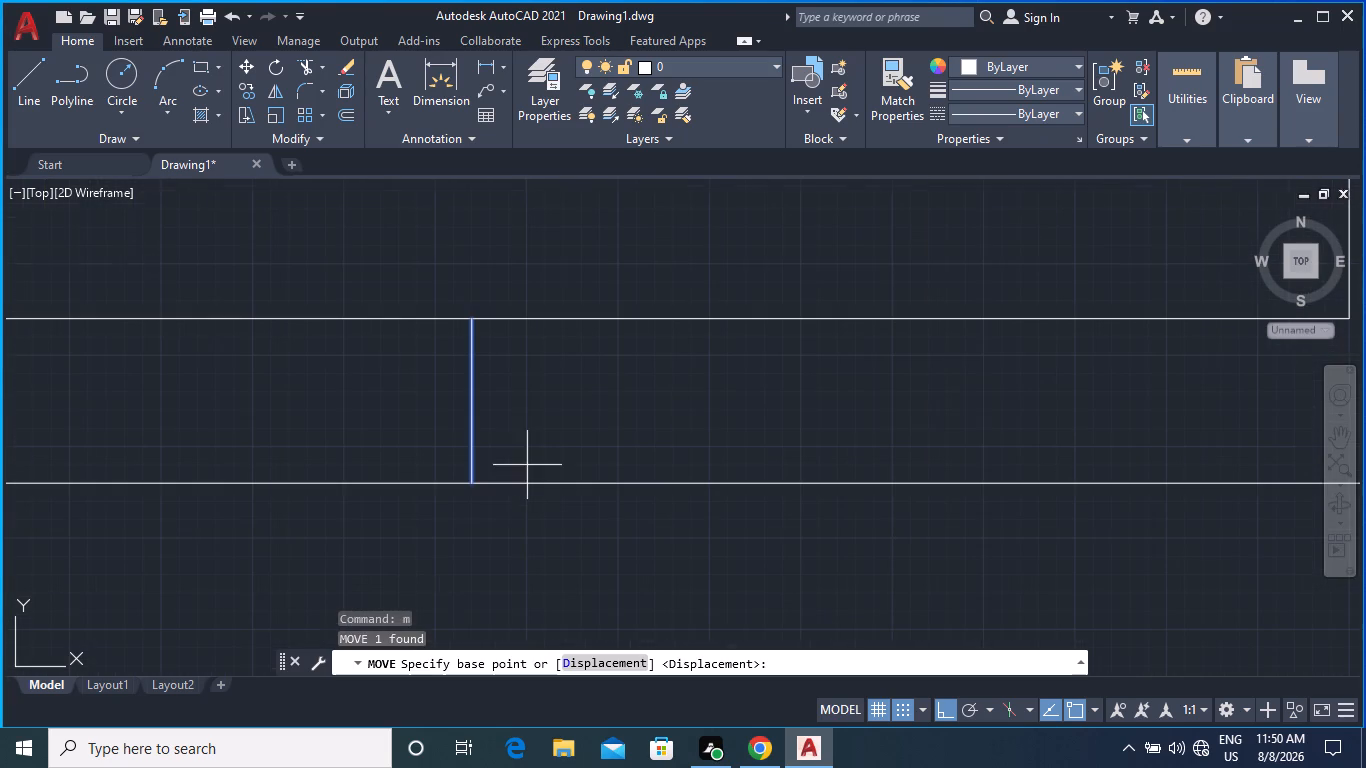
click(470, 486)
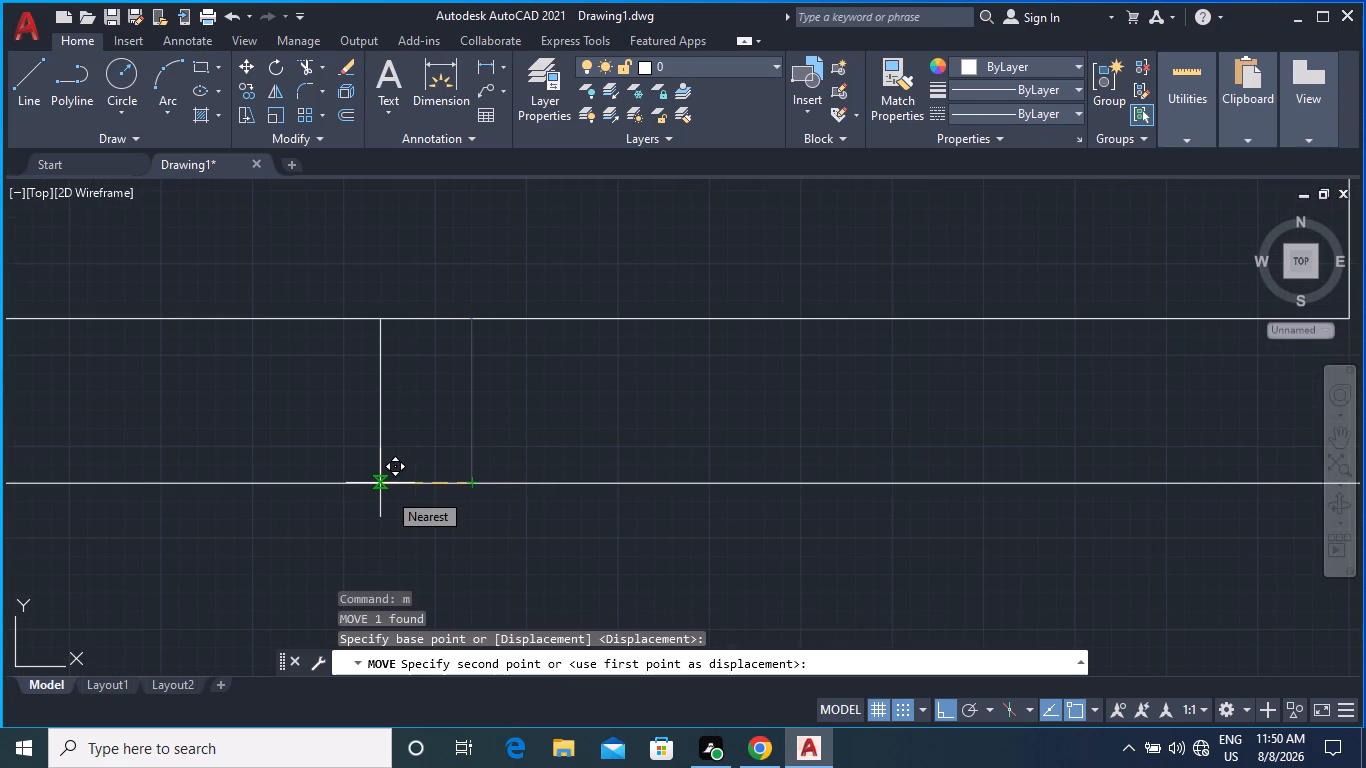
text(1')
key(Return)
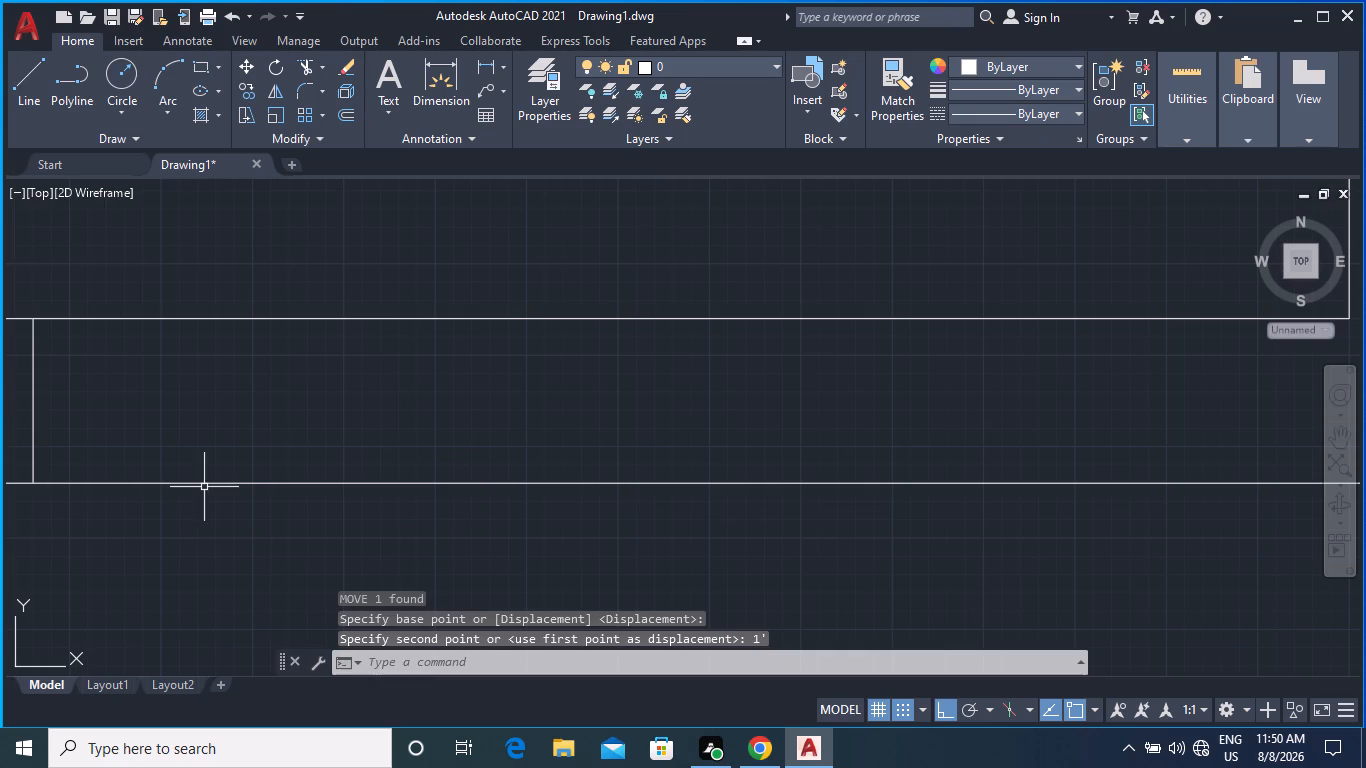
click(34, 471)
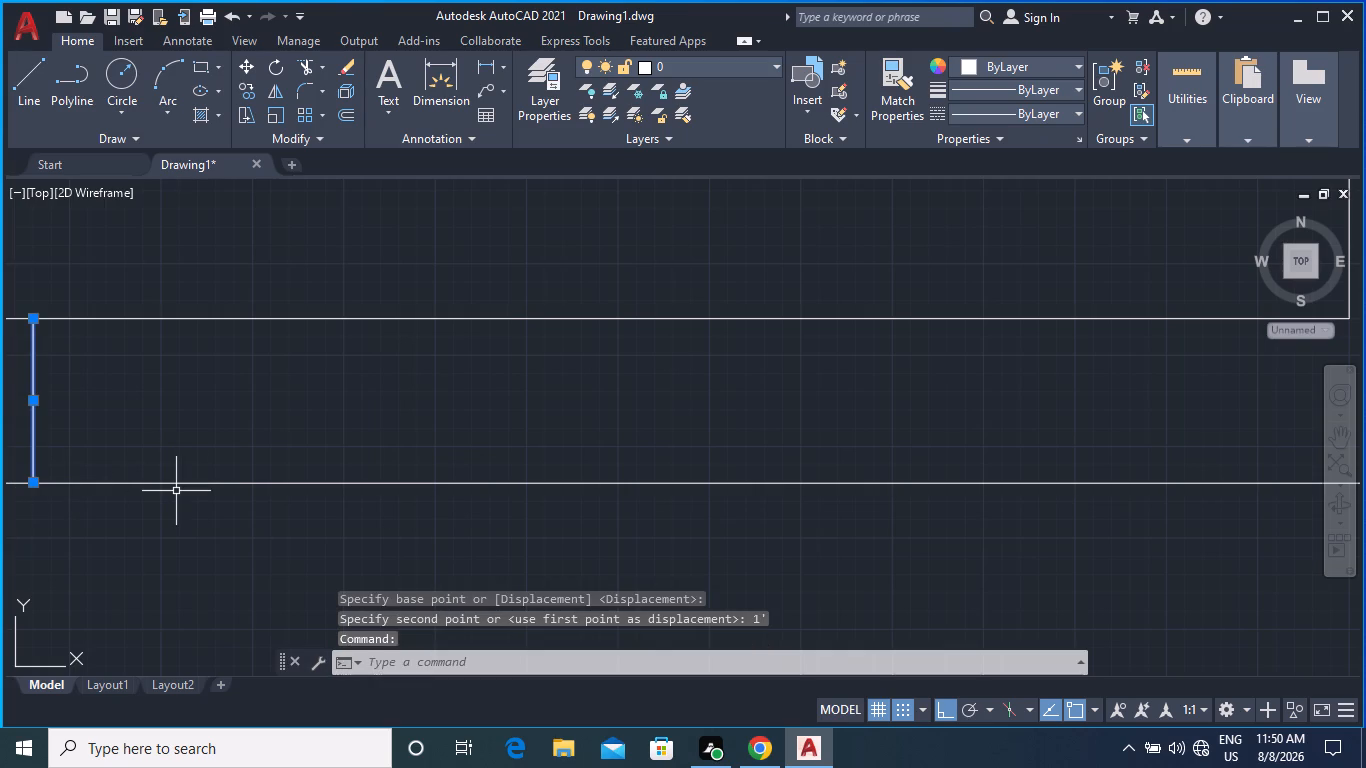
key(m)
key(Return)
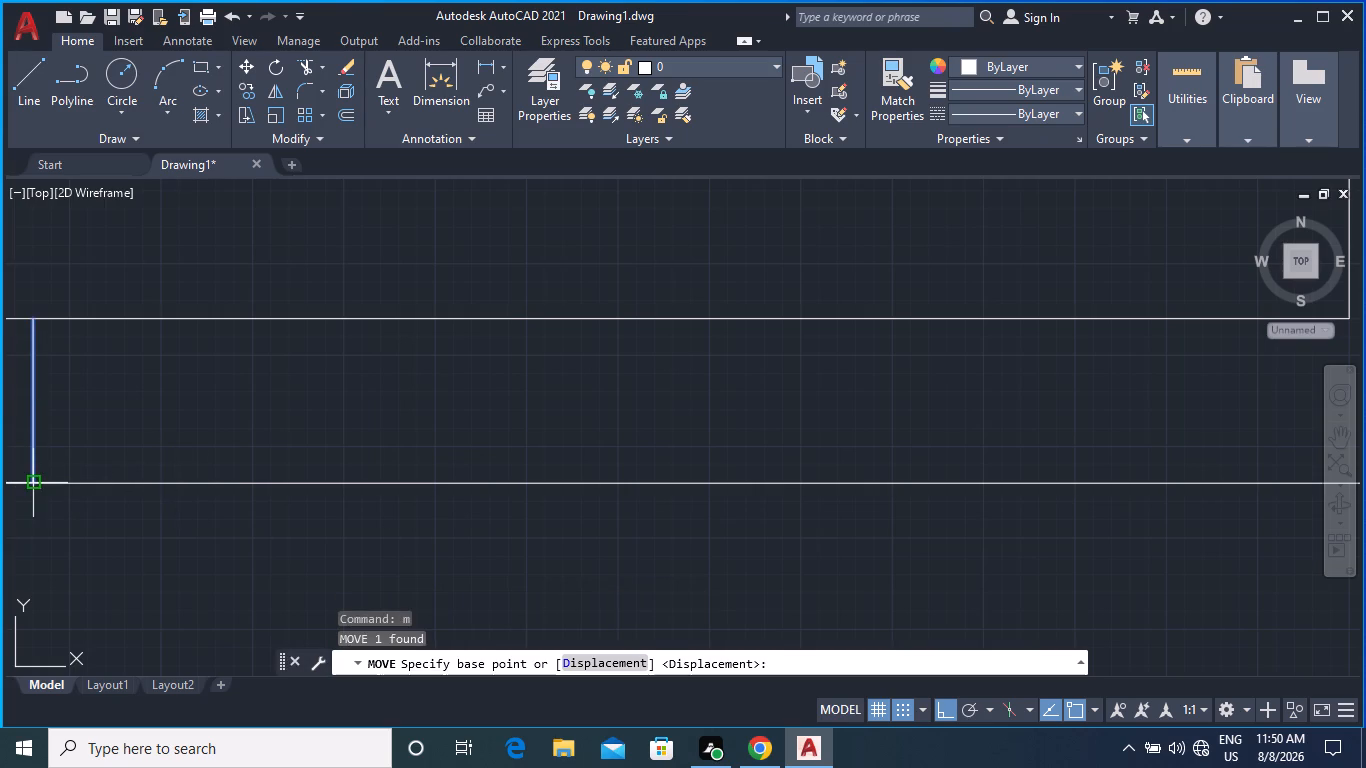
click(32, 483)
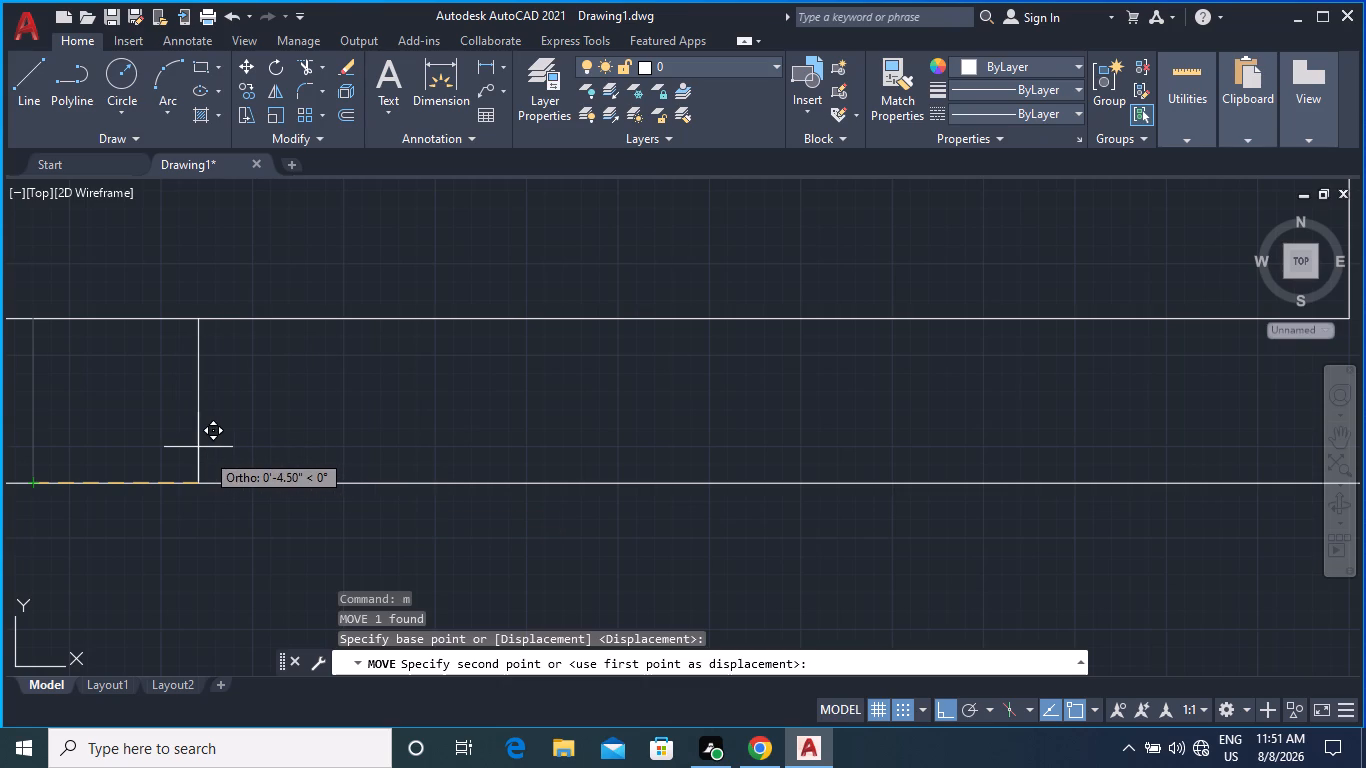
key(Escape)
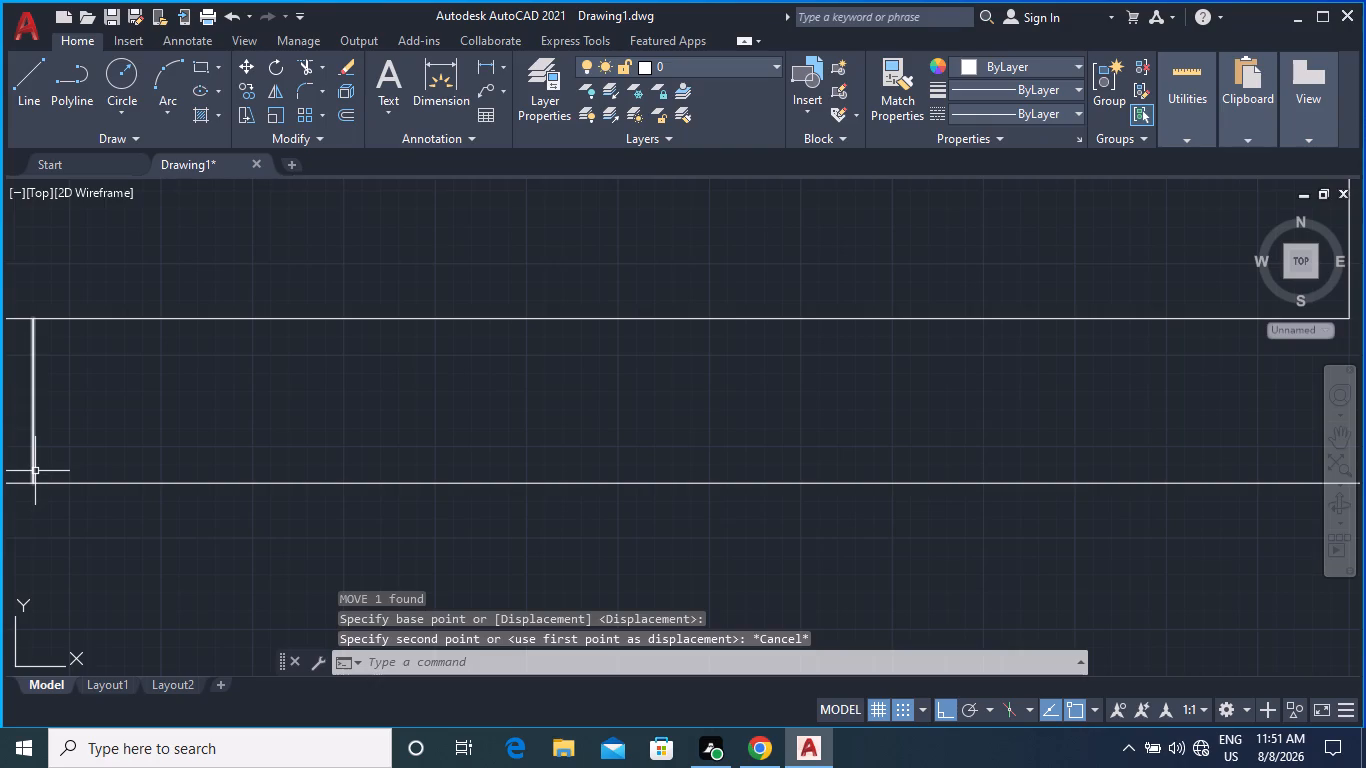
Copy the short jamb line 2' to the right along the small room's bottom wall.
click(245, 81)
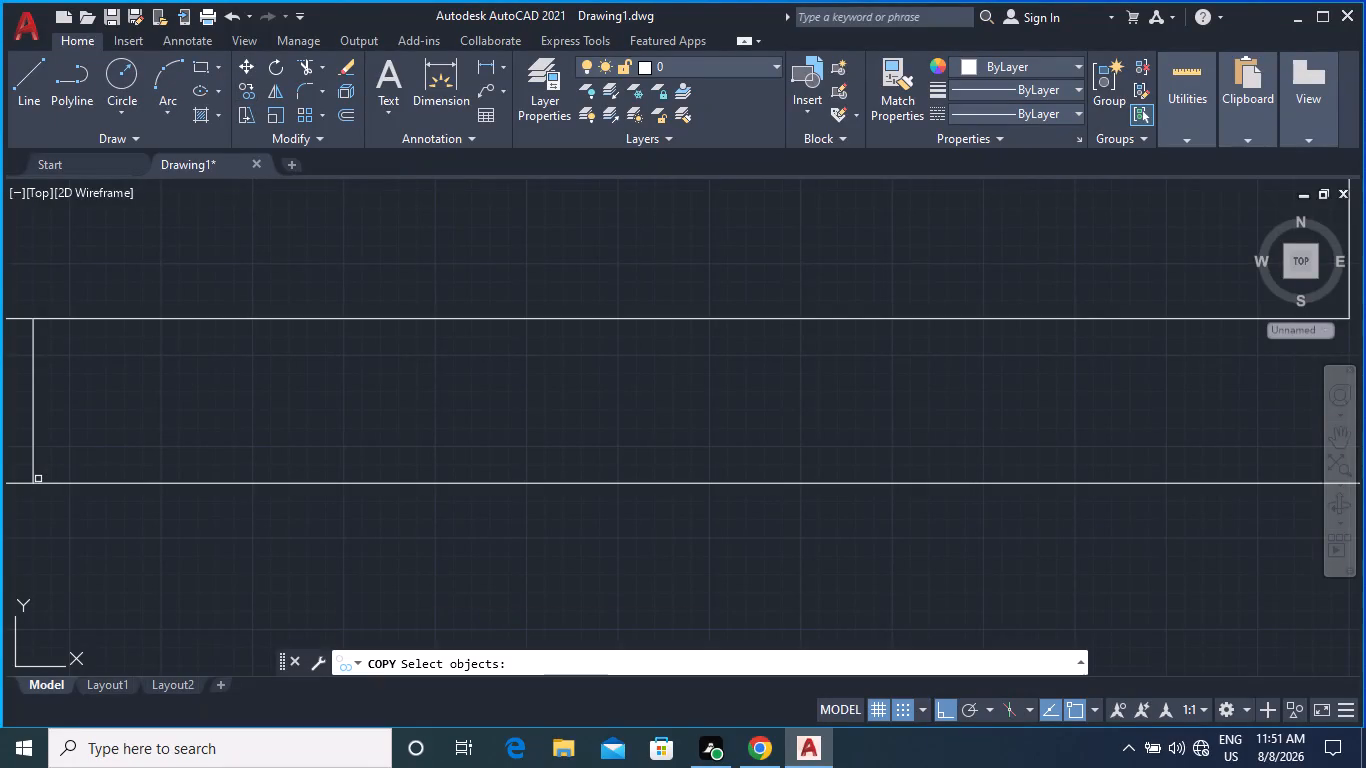
click(33, 471)
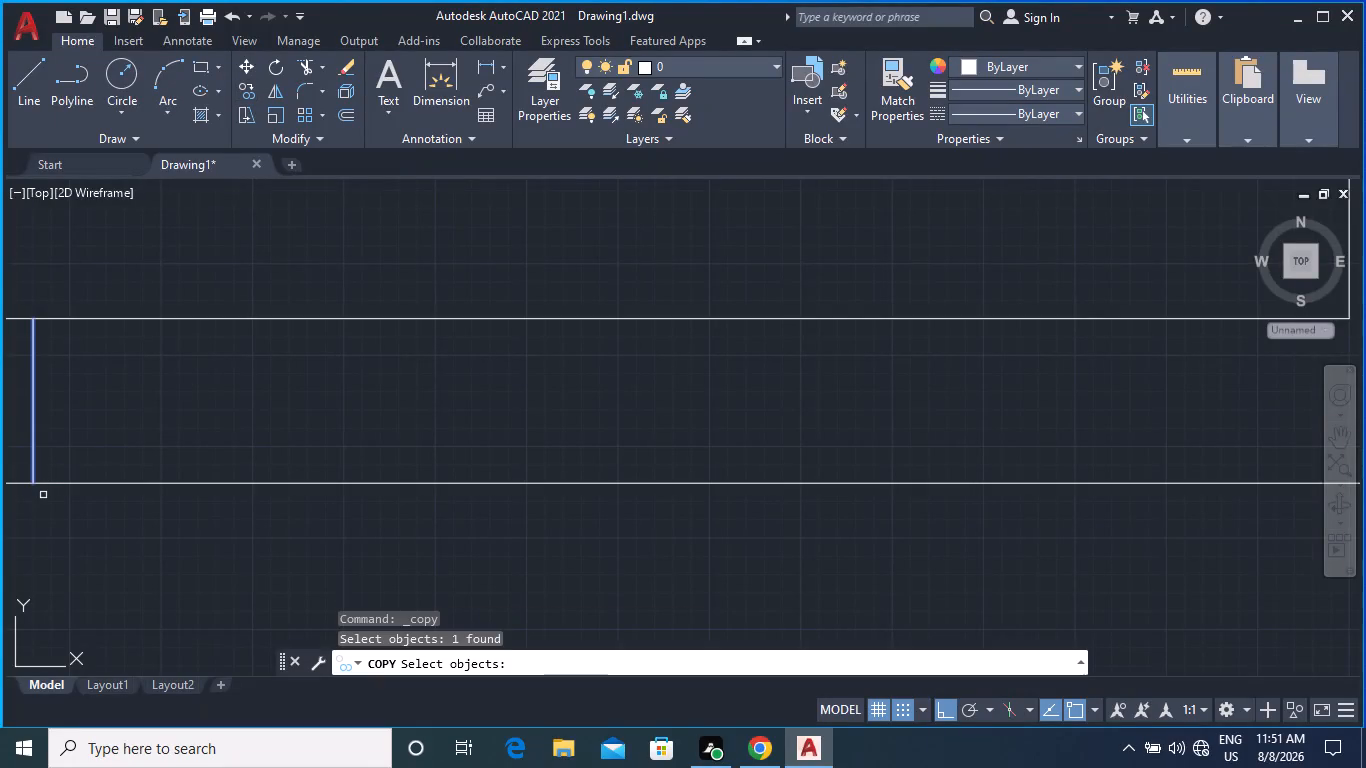
key(Return)
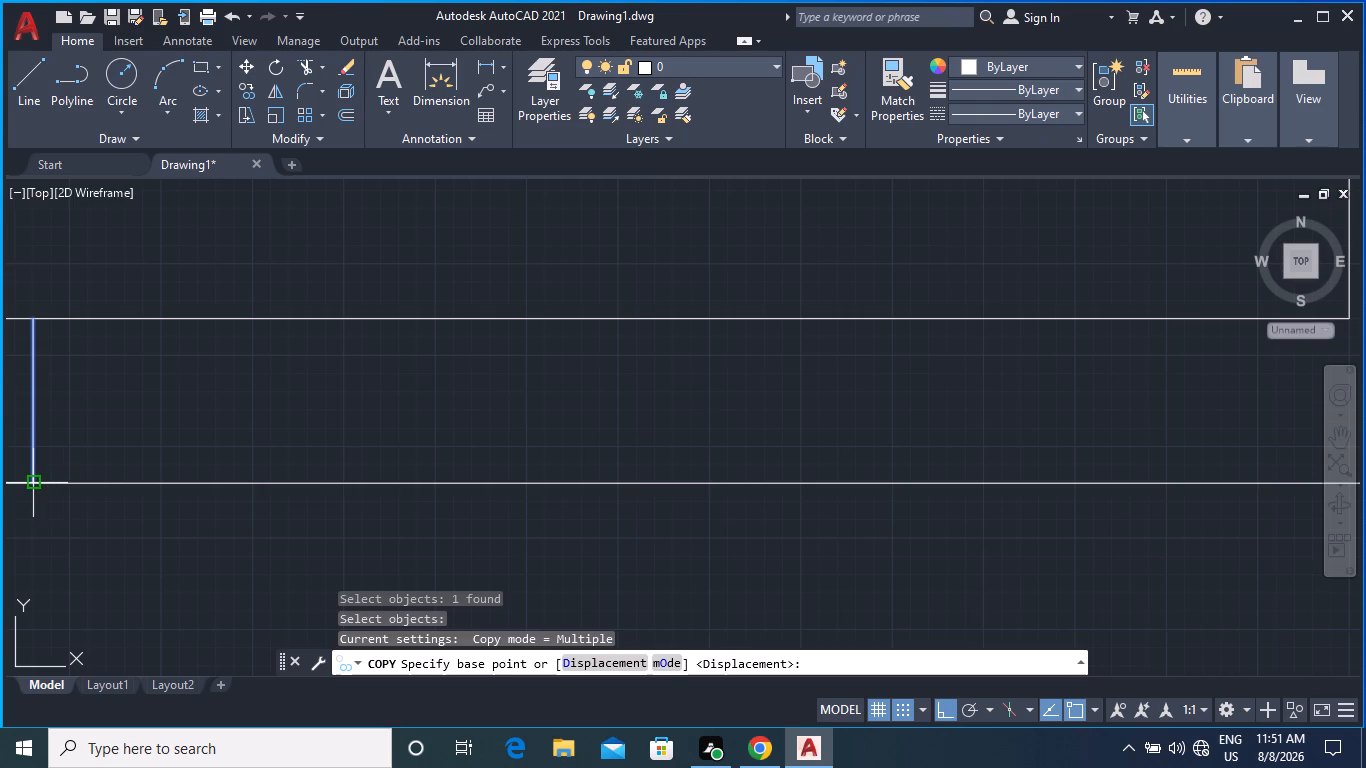
click(36, 487)
key(2)
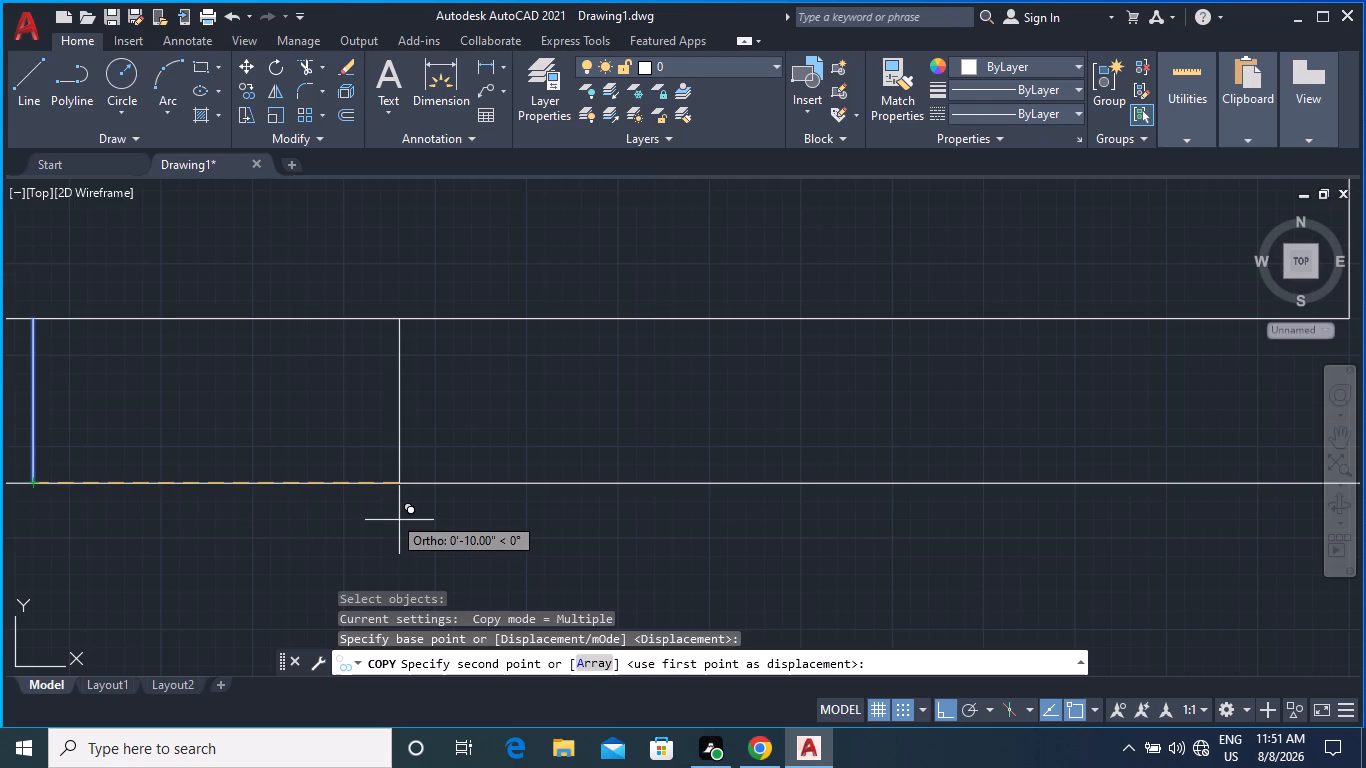
key(apostrophe)
key(Return)
scroll(463, 495, down, 2)
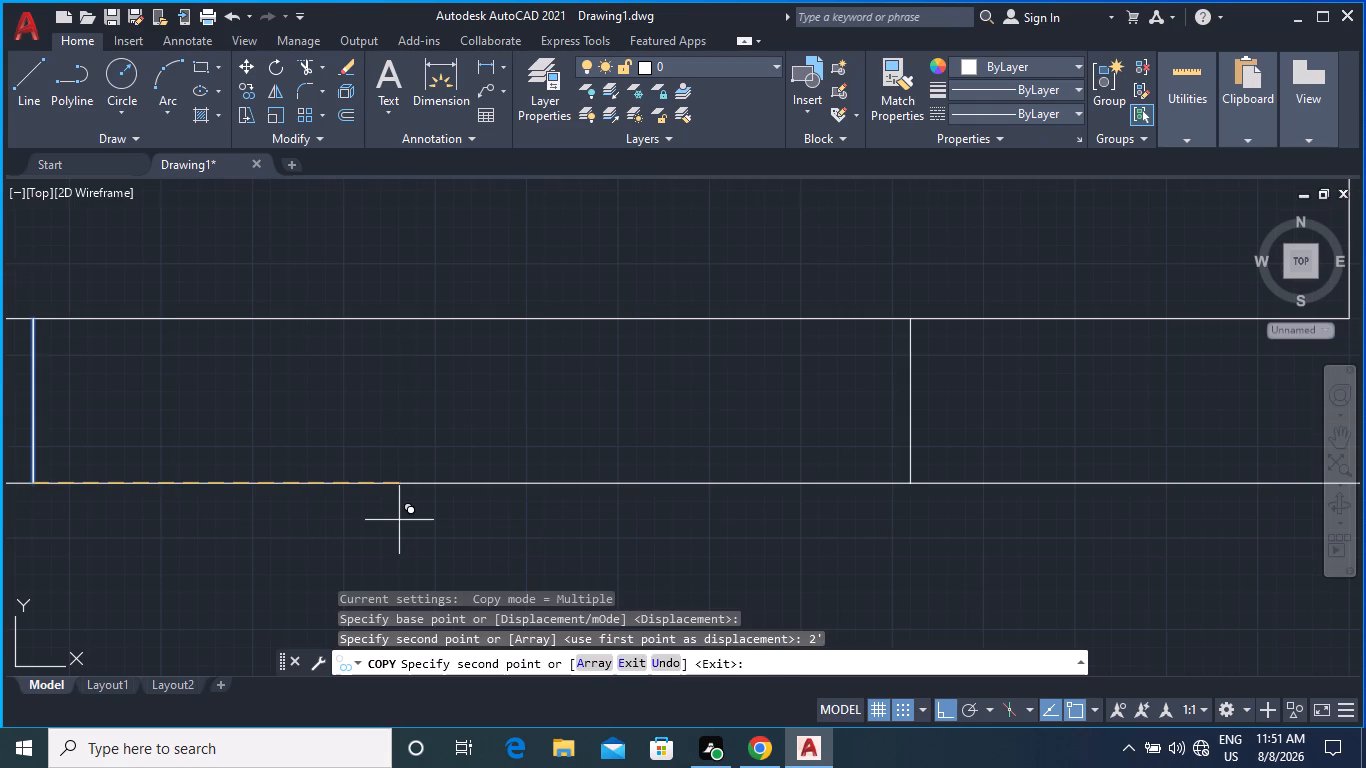
scroll(430, 511, down, 1)
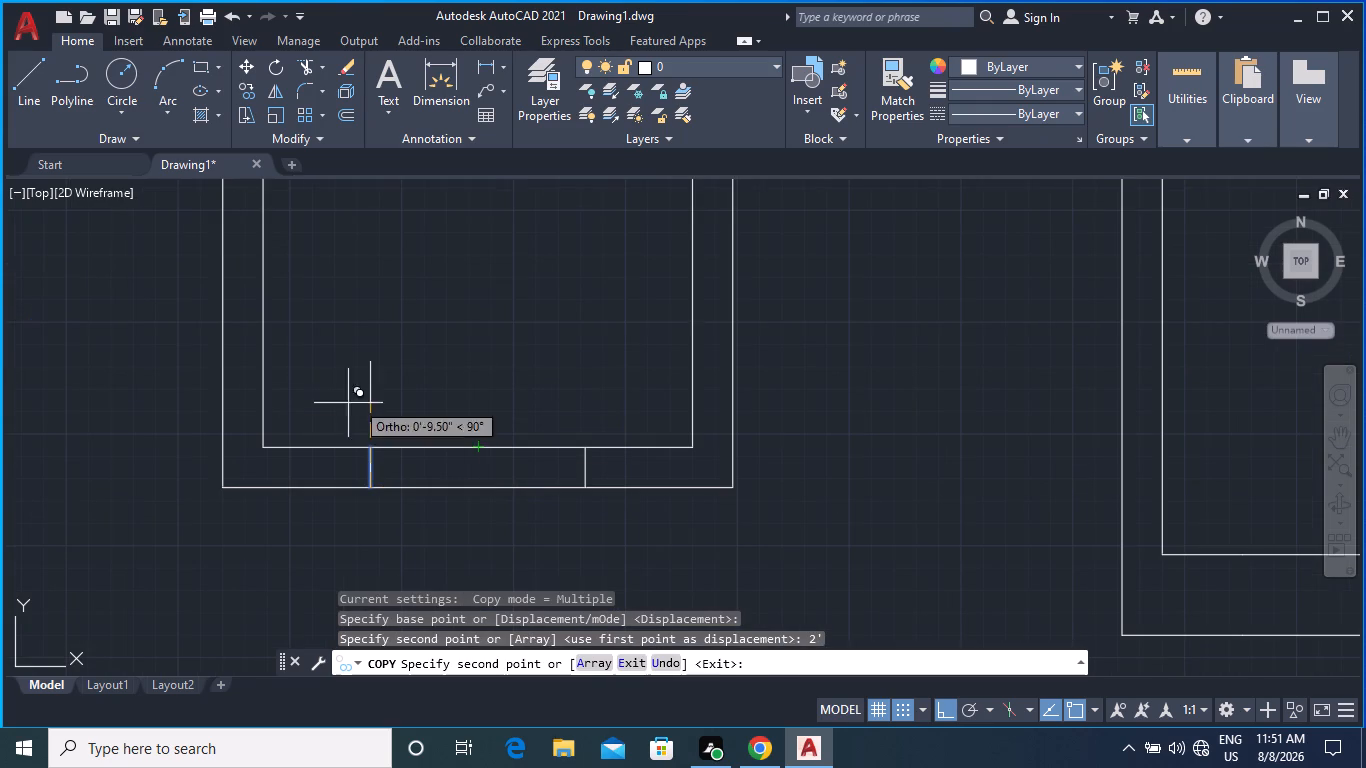
key(Escape)
key(Escape)
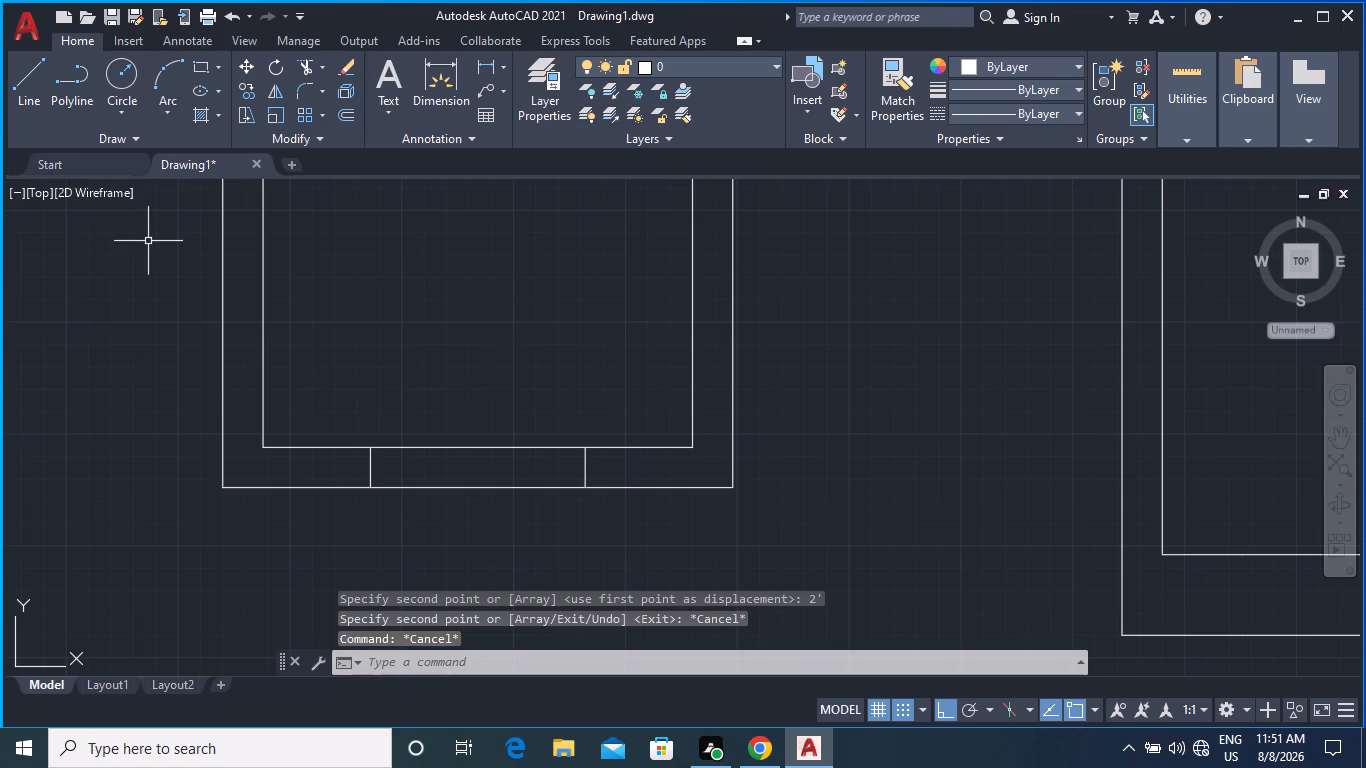
Trim both faces of the small room's bottom wall between the two jamb lines to cut the opening.
key(r)
key(BackSpace)
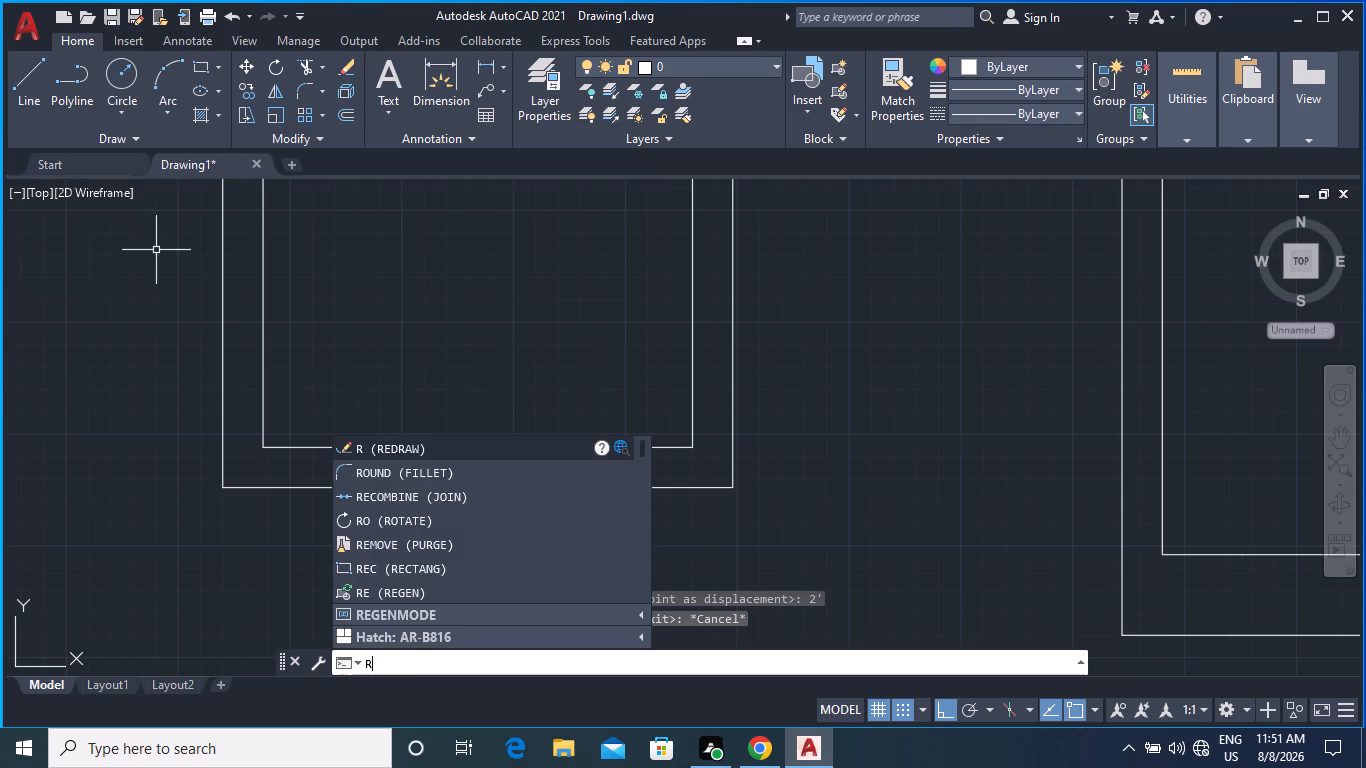
text(tr)
key(Return)
drag(451, 398, 476, 570)
Draw a line continuing the narrow room's bottom wall lower face left across the vertical wall to its far face.
scroll(469, 550, down, 3)
middle_drag(469, 550, 463, 480)
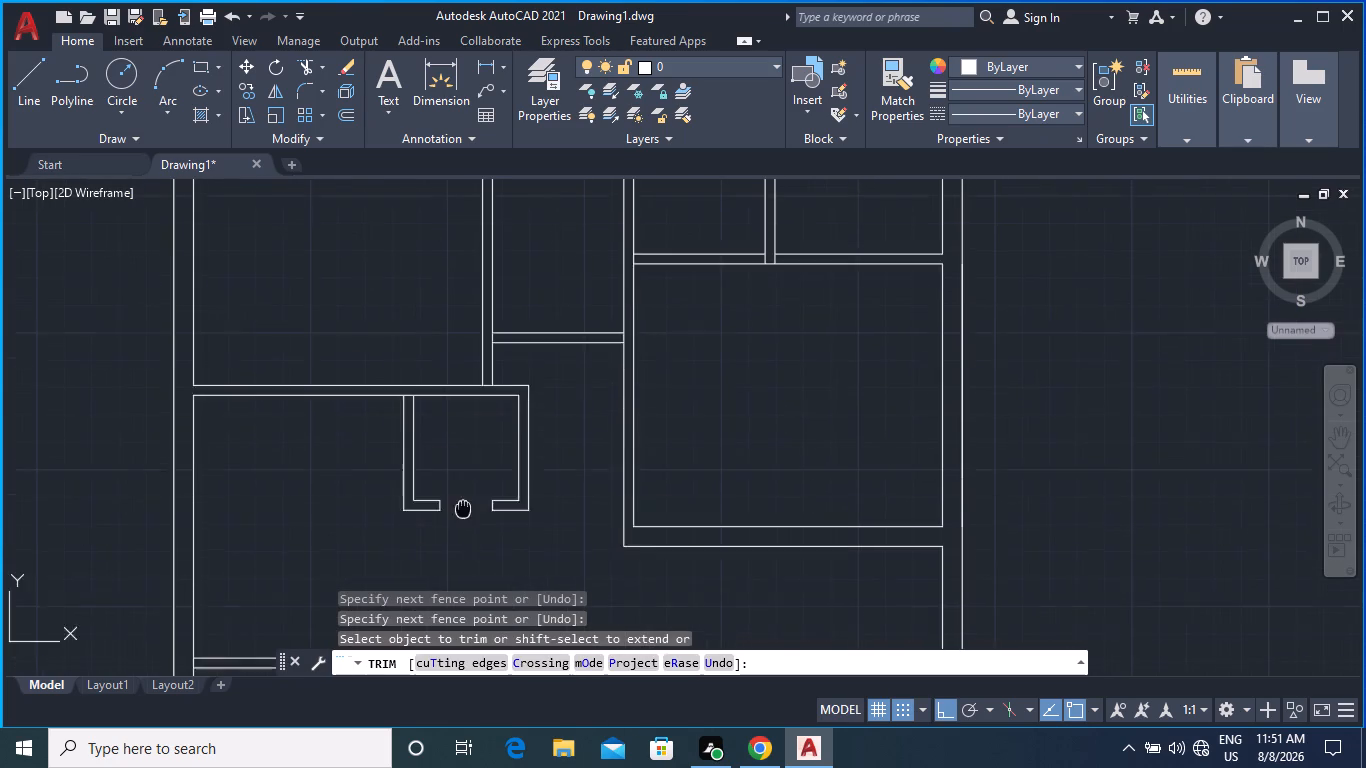
middle_drag(463, 480, 467, 433)
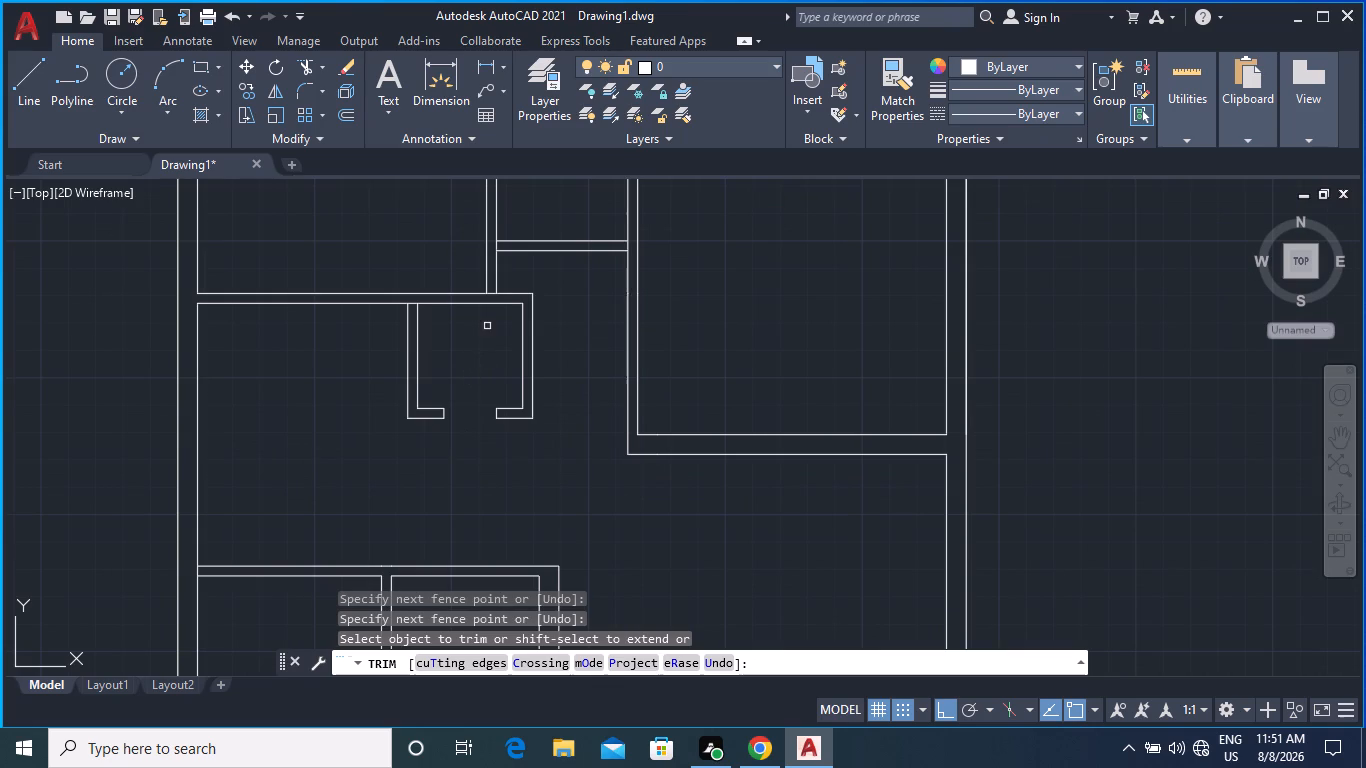
middle_drag(487, 326, 451, 438)
scroll(465, 382, up, 1)
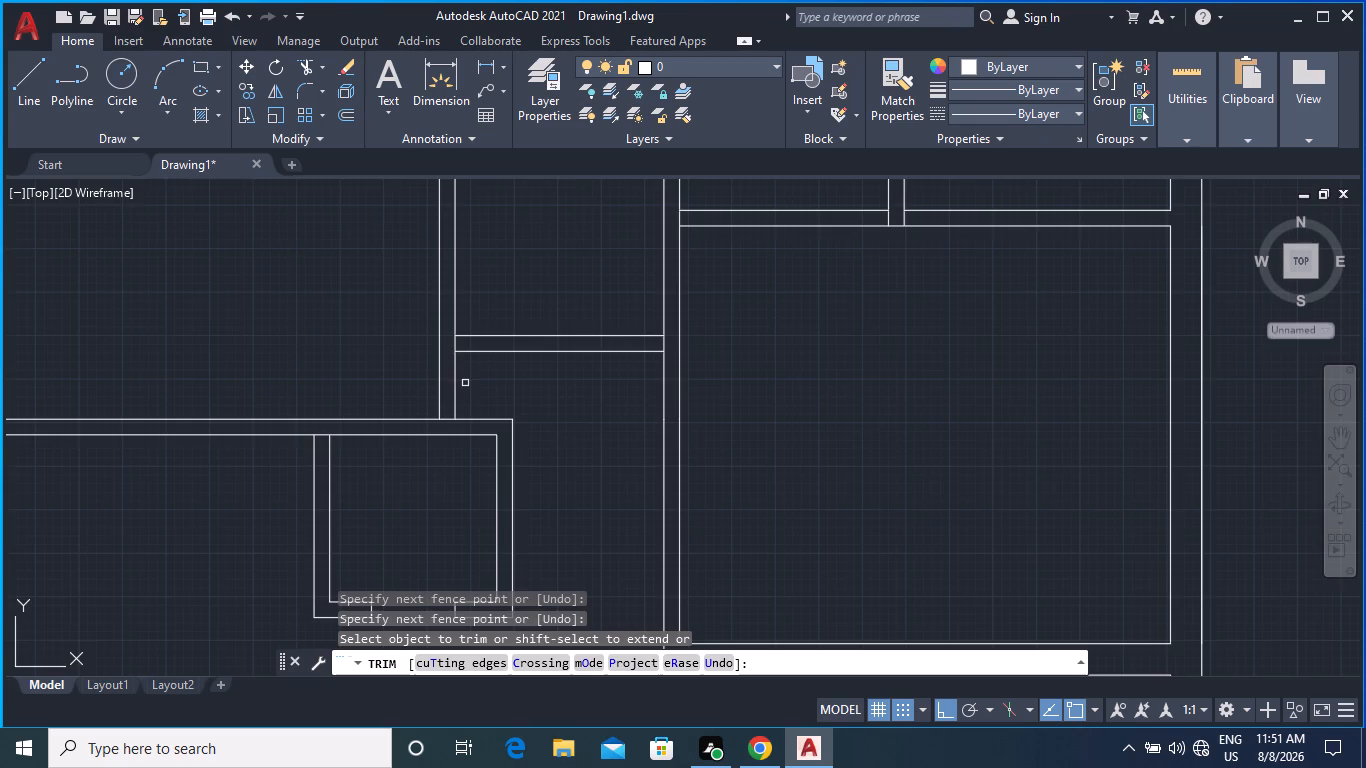
scroll(465, 383, up, 2)
click(20, 80)
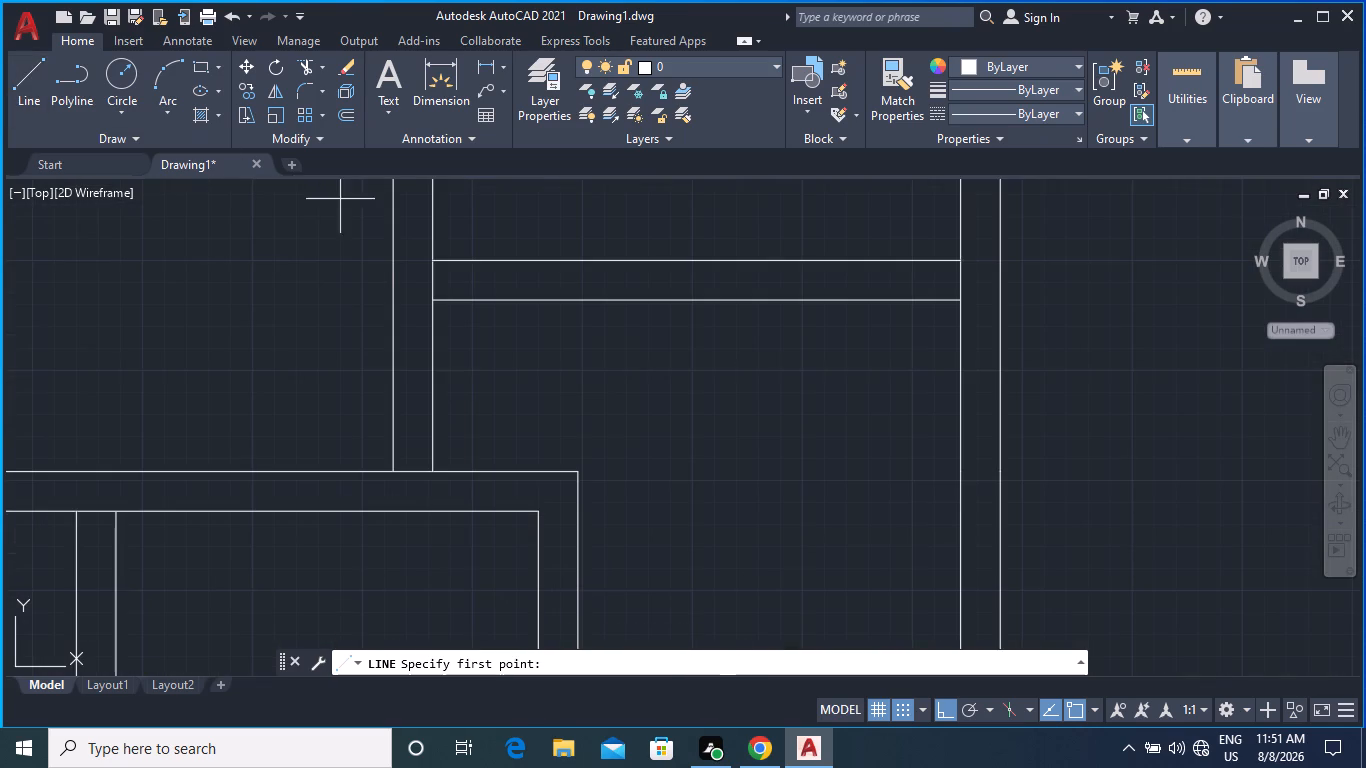
click(431, 301)
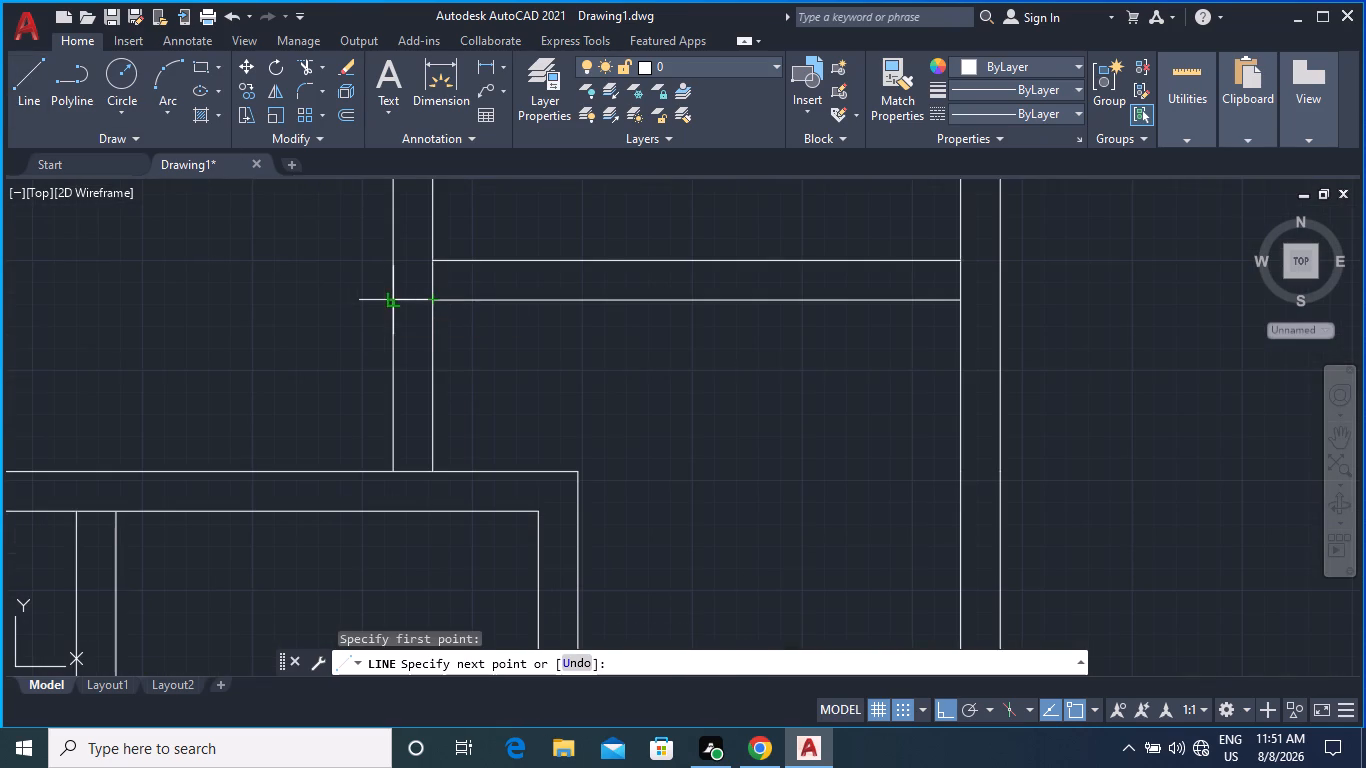
click(390, 296)
key(Escape)
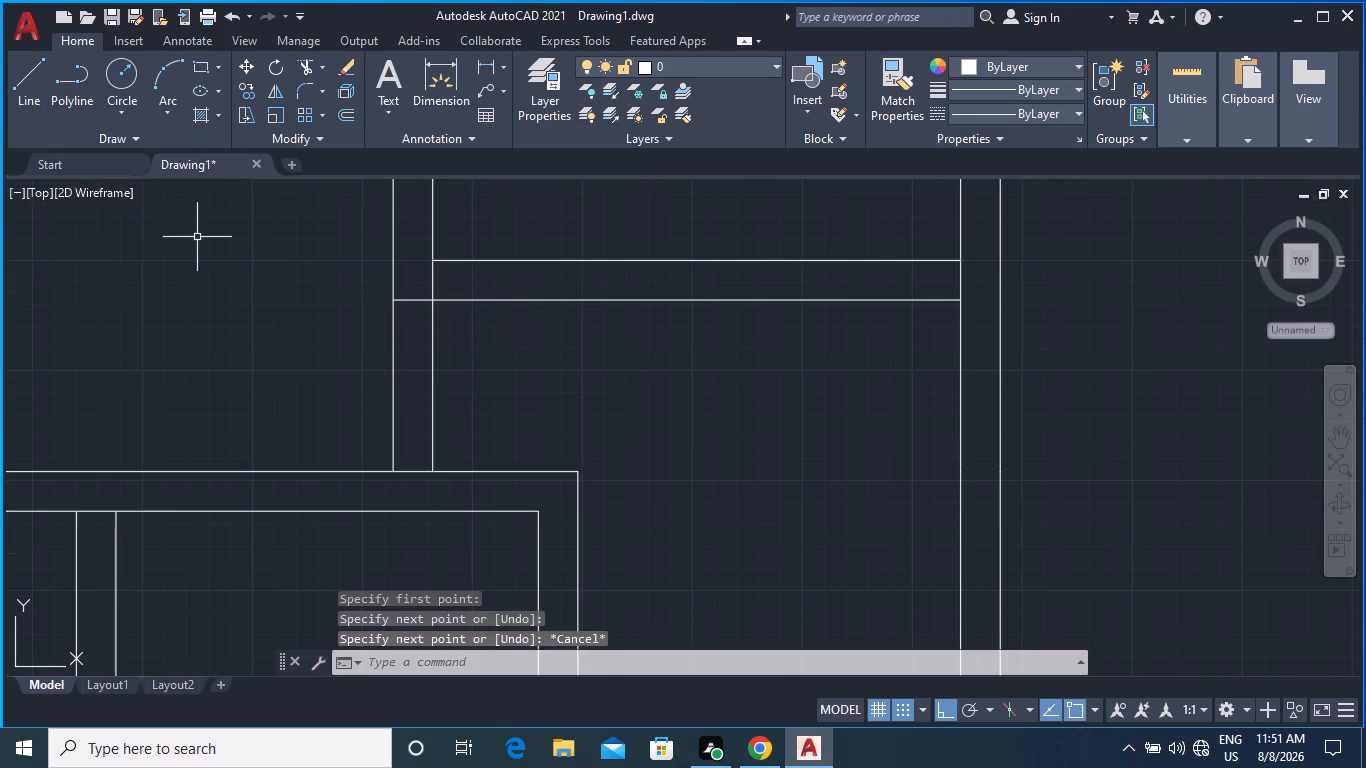
Trim the vertical wall's lines below the narrow room's bottom wall and the stub inside the junction to form a clean corner.
text(tr)
key(Return)
click(524, 389)
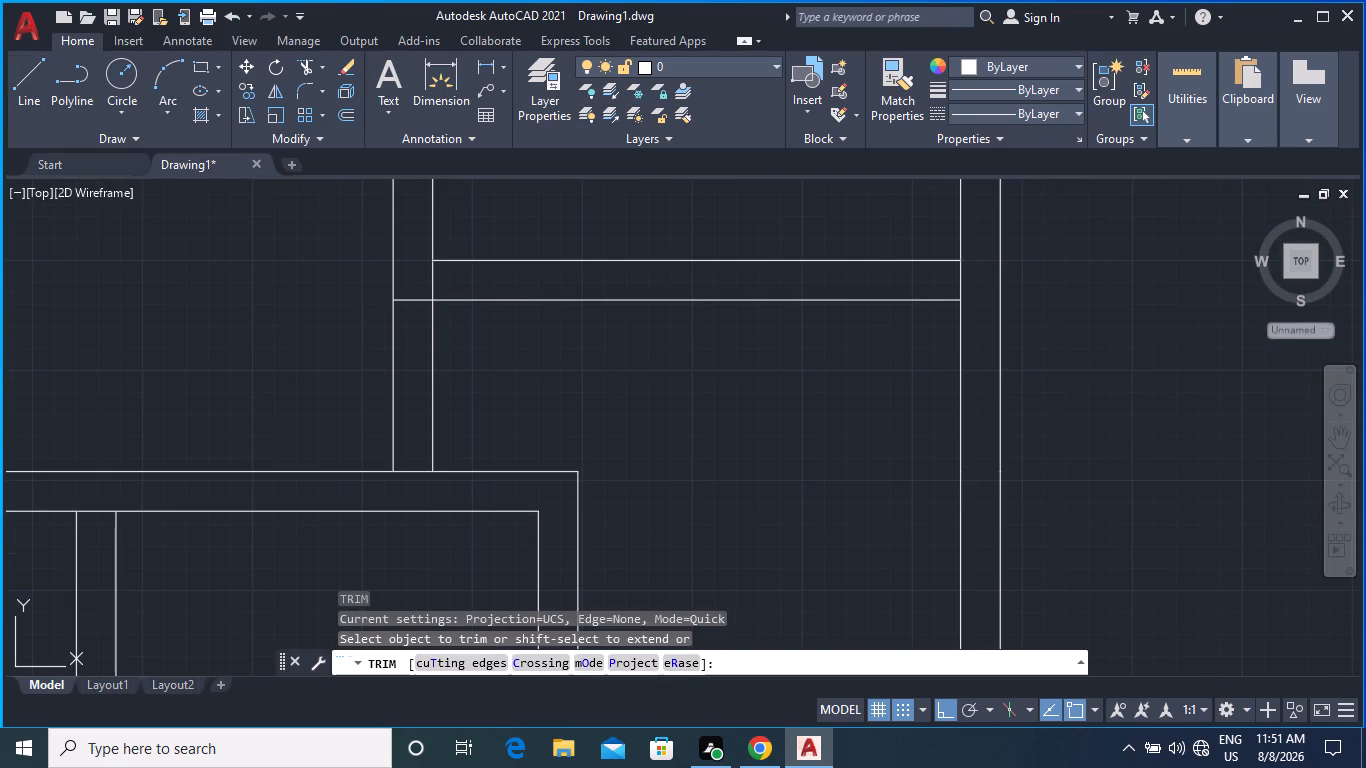
click(280, 365)
scroll(536, 373, down, 2)
middle_drag(536, 373, 488, 428)
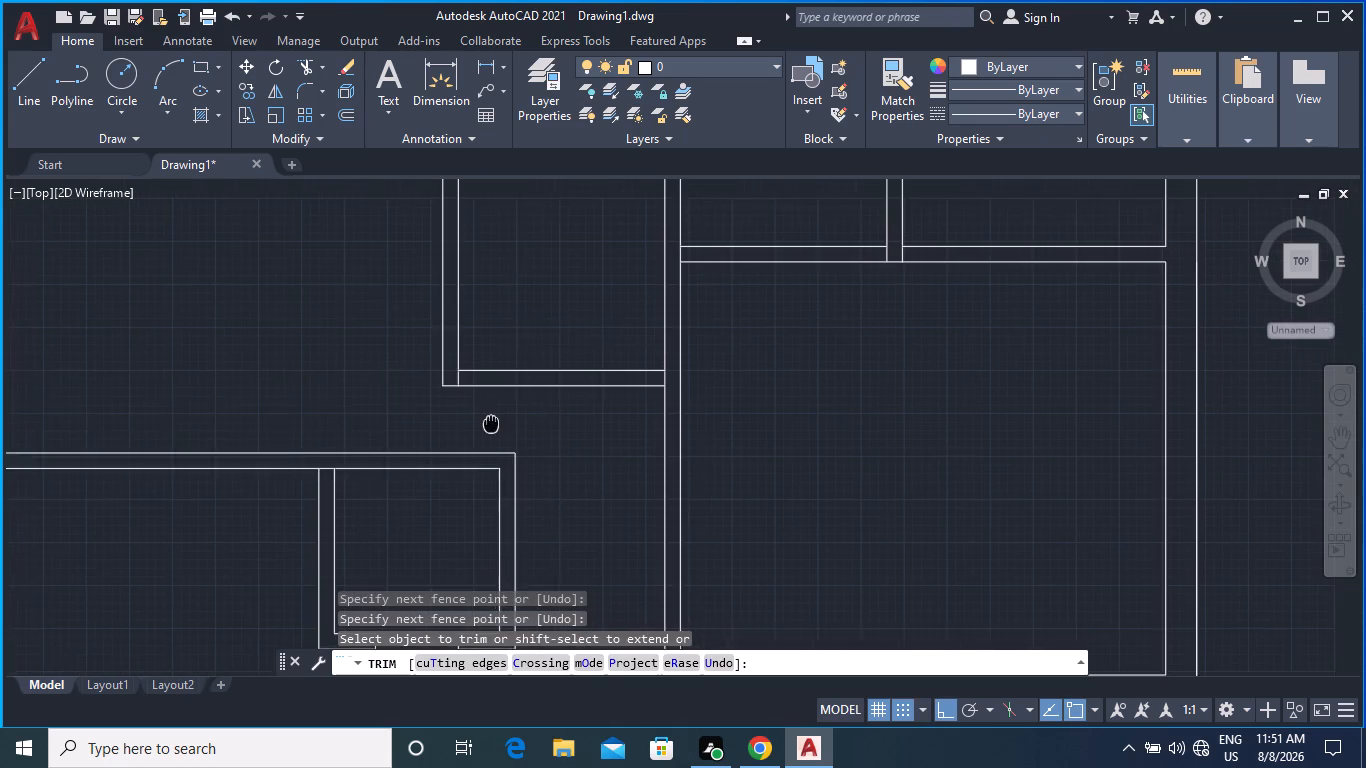
middle_drag(488, 428, 484, 434)
scroll(446, 408, up, 2)
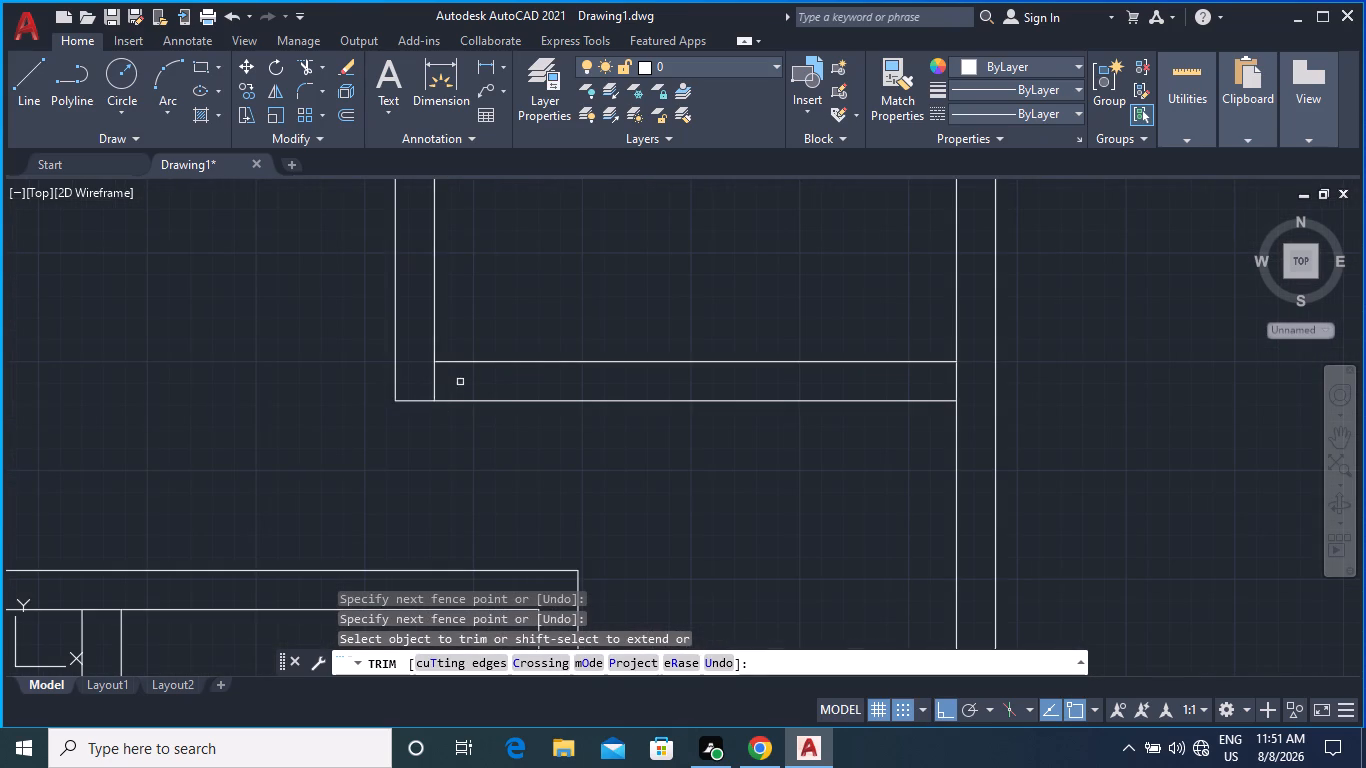
double_click(460, 382)
click(418, 382)
scroll(813, 348, down, 2)
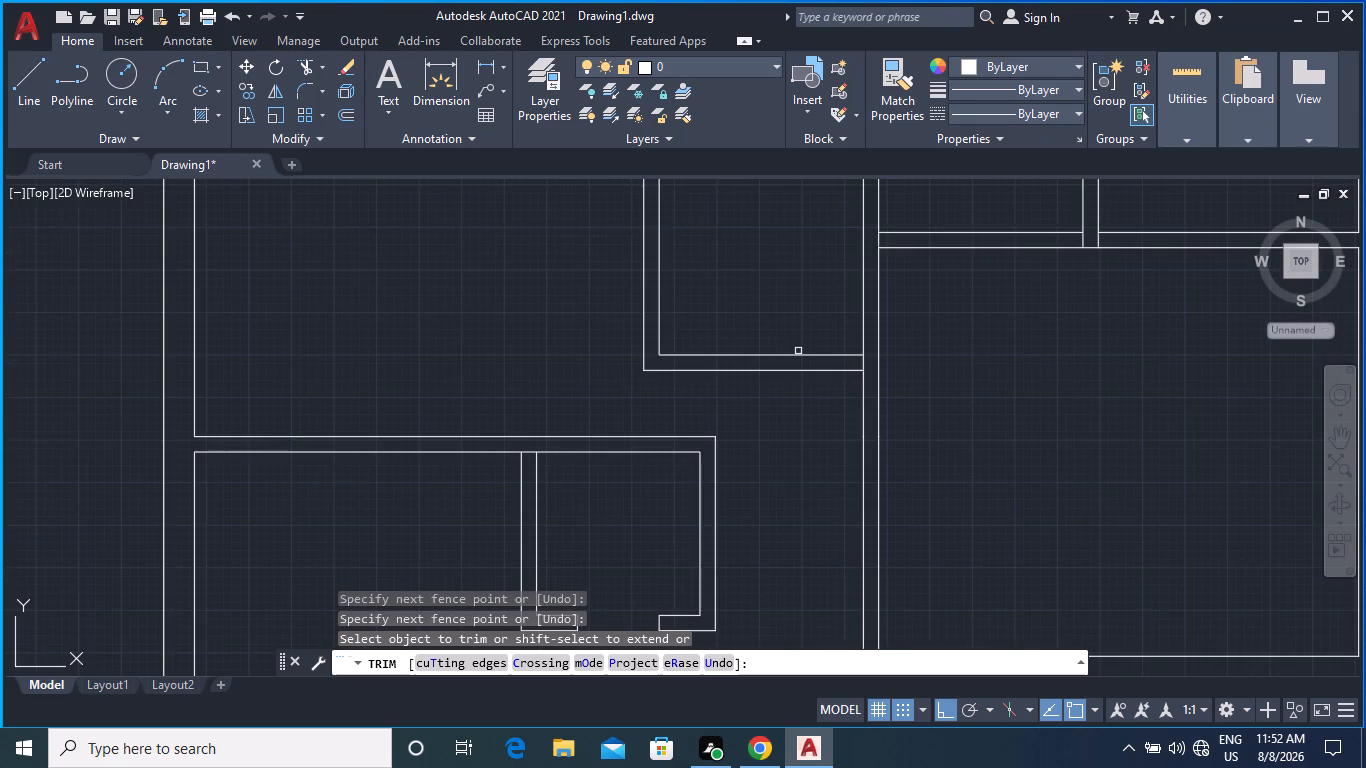
key(space)
Measure the narrow room's inside width along its bottom wall.
click(432, 77)
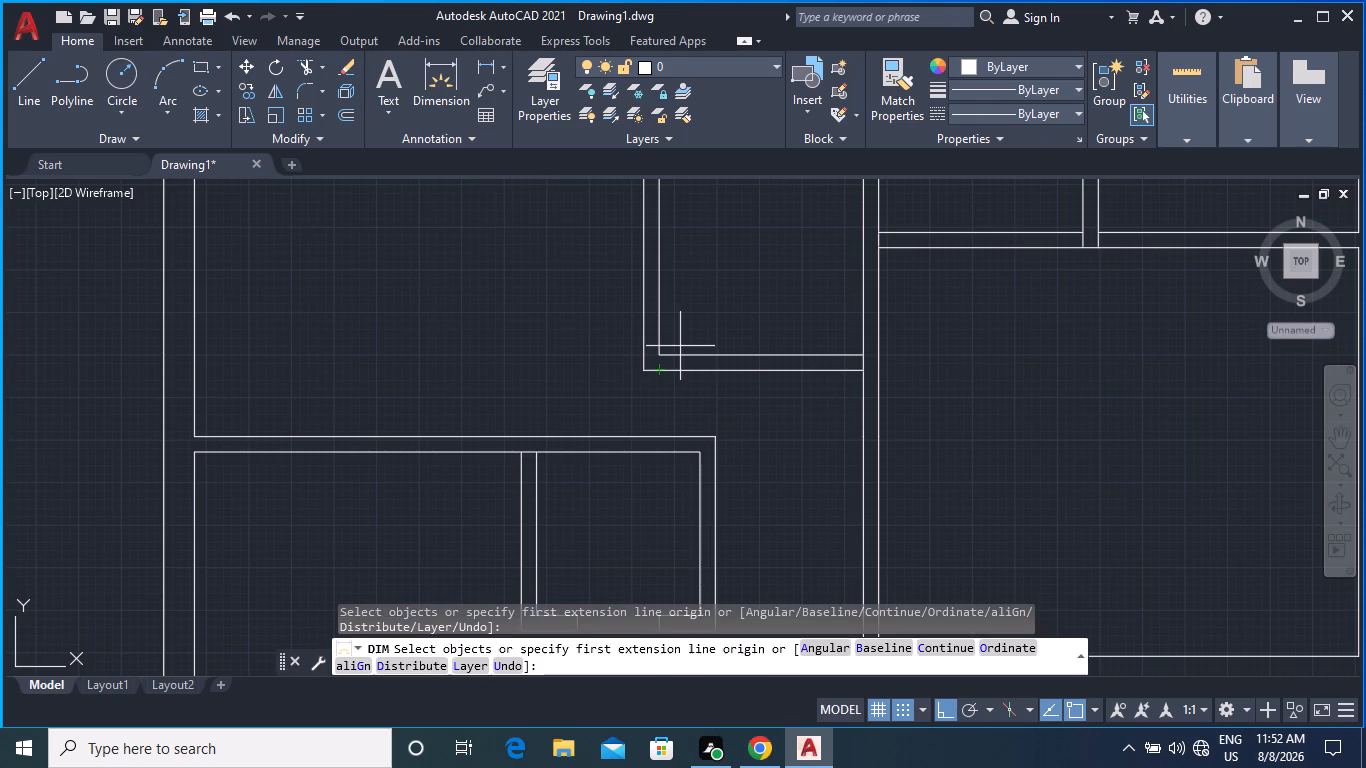
click(660, 352)
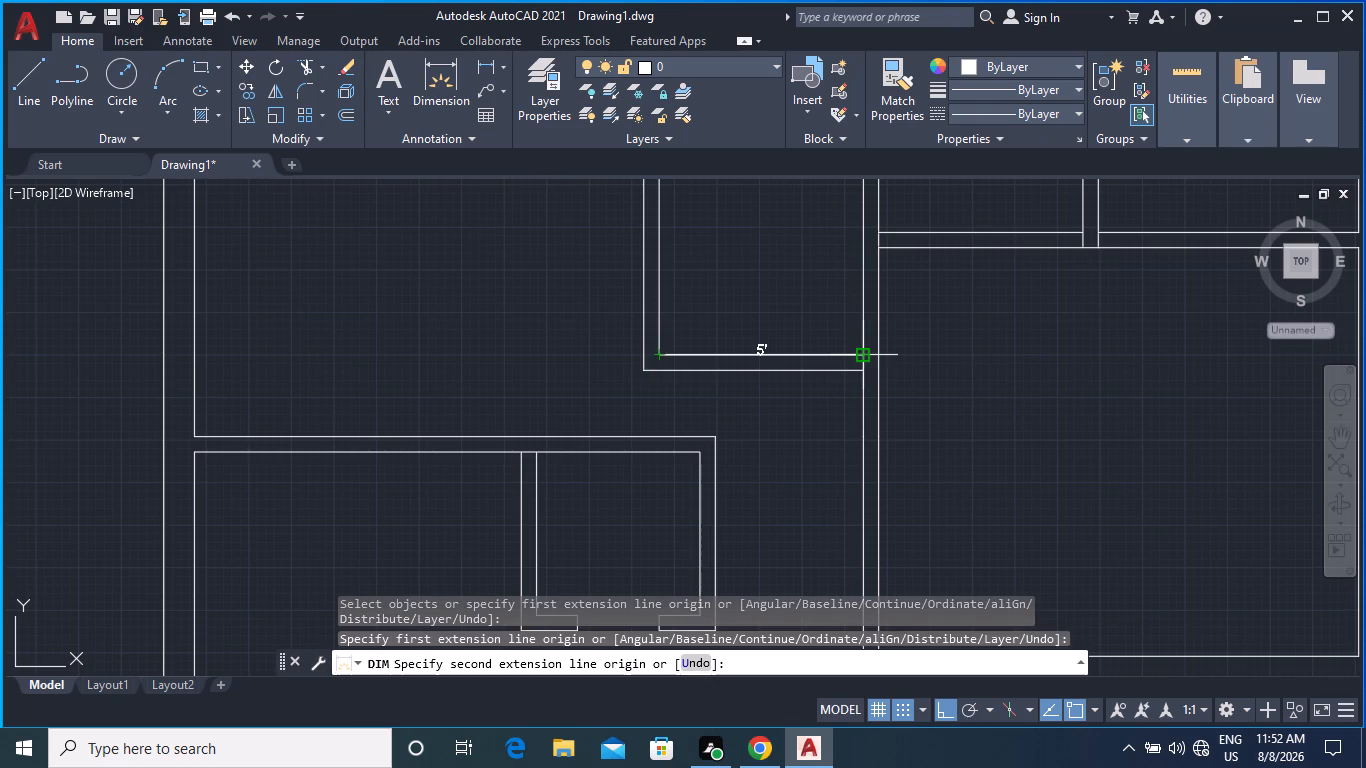
key(Escape)
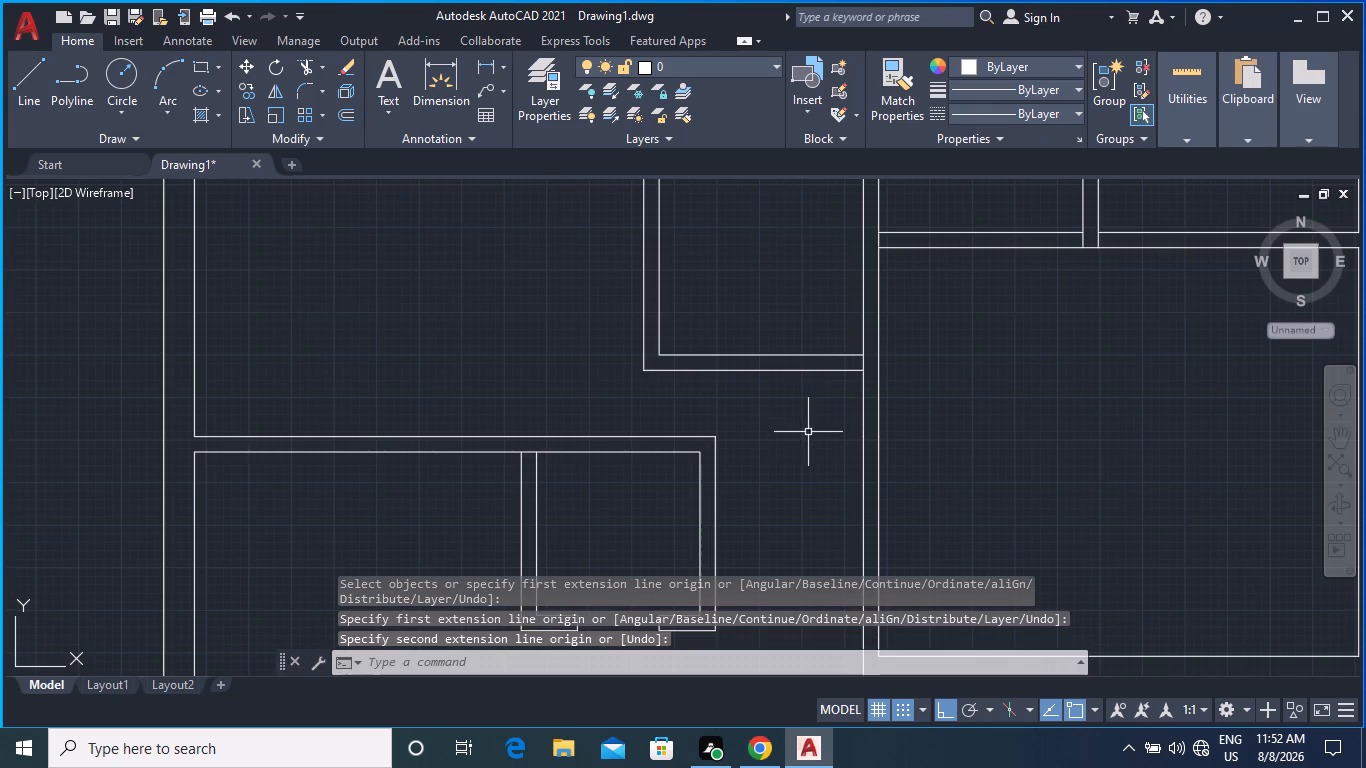
Draw a short vertical line across the narrow room's bottom wall, from its inner left corner to the outer face.
middle_drag(812, 439, 740, 477)
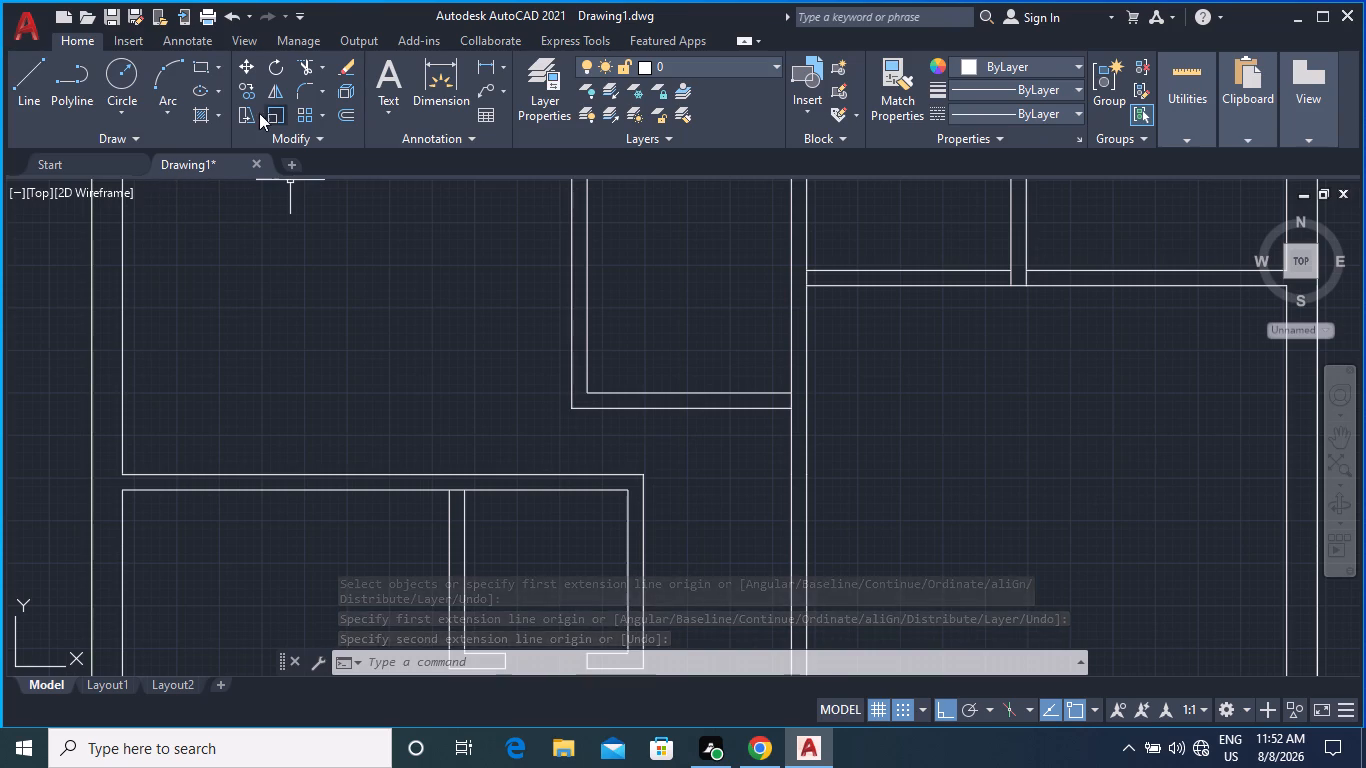
click(31, 83)
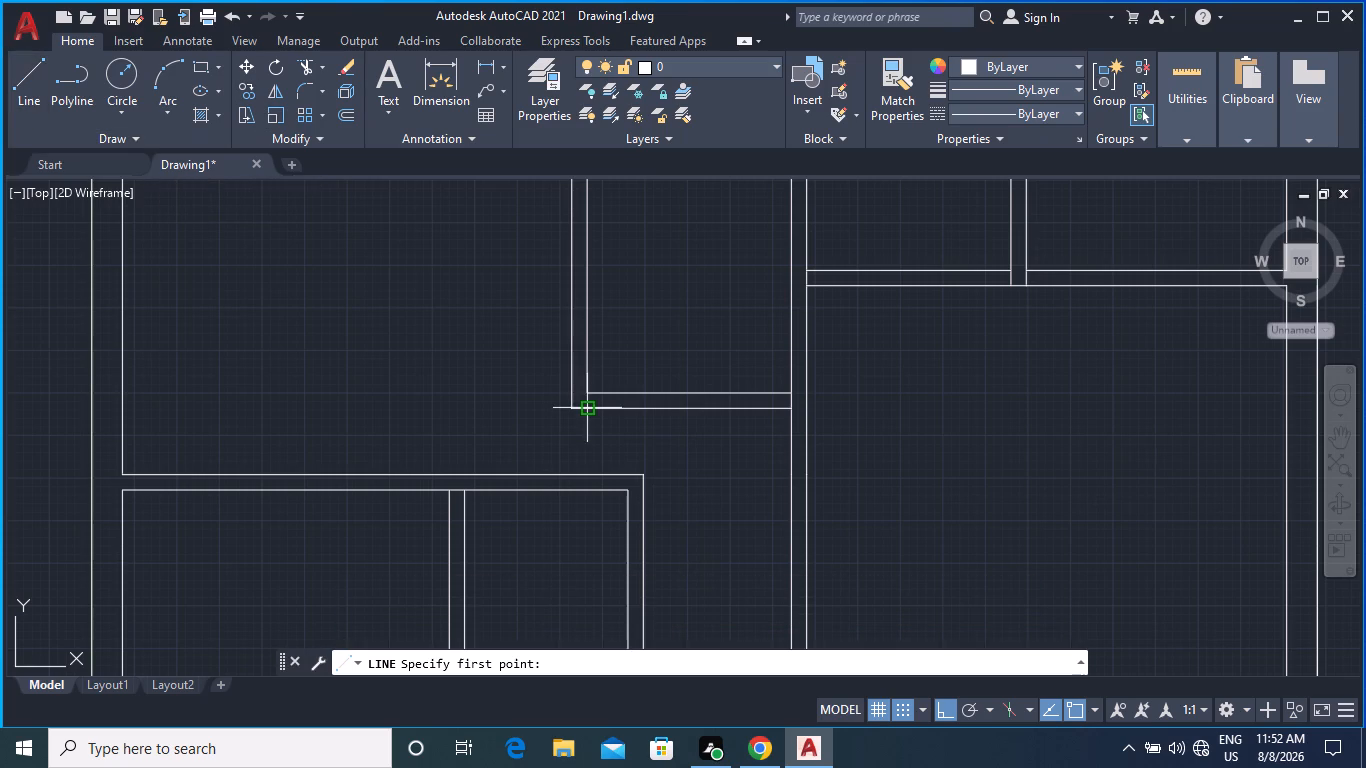
click(587, 393)
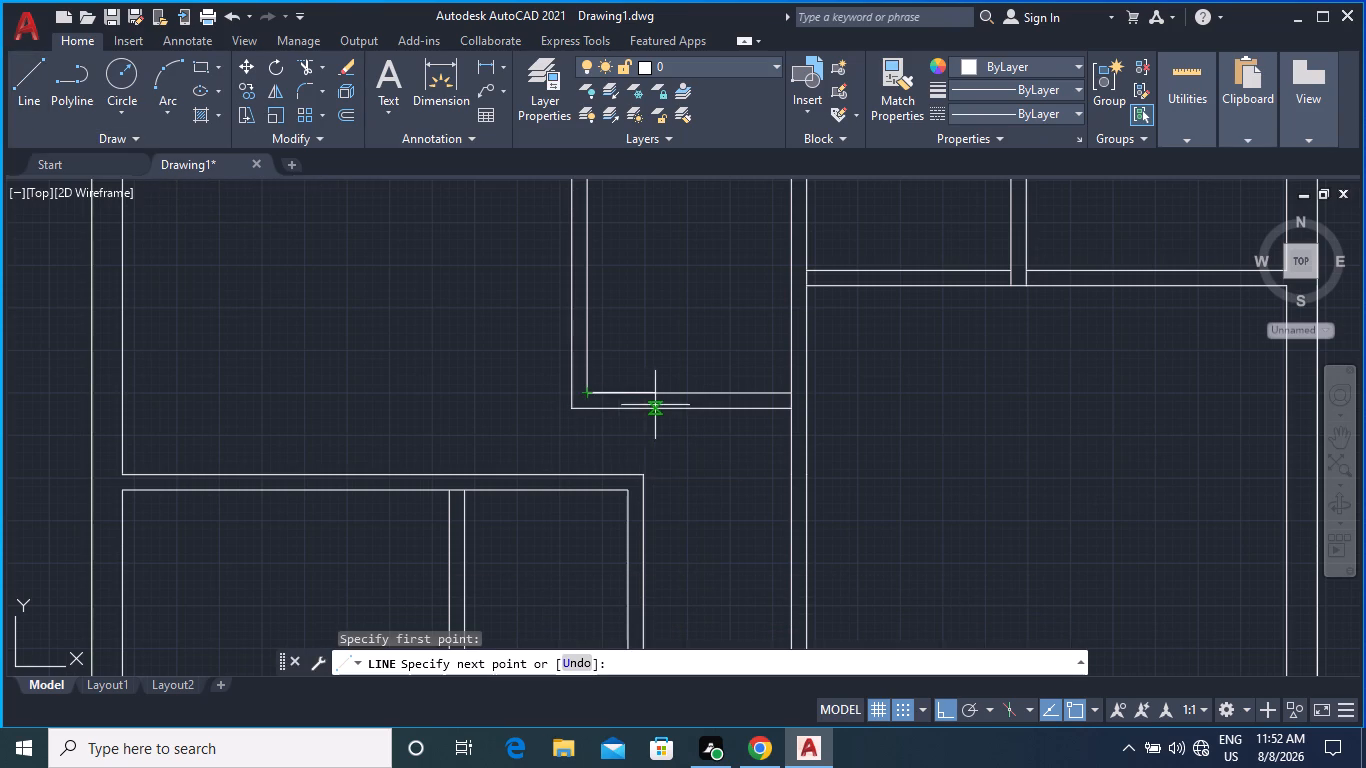
click(586, 412)
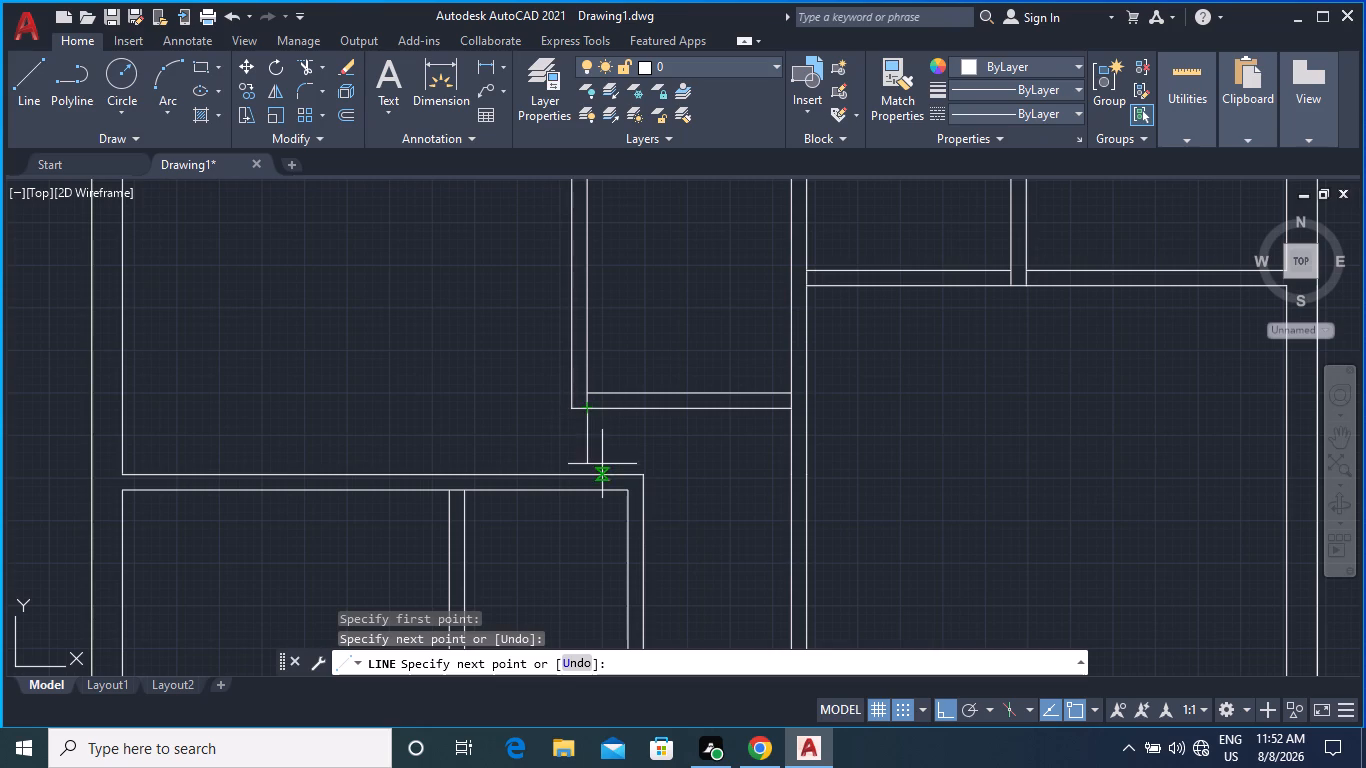
key(Escape)
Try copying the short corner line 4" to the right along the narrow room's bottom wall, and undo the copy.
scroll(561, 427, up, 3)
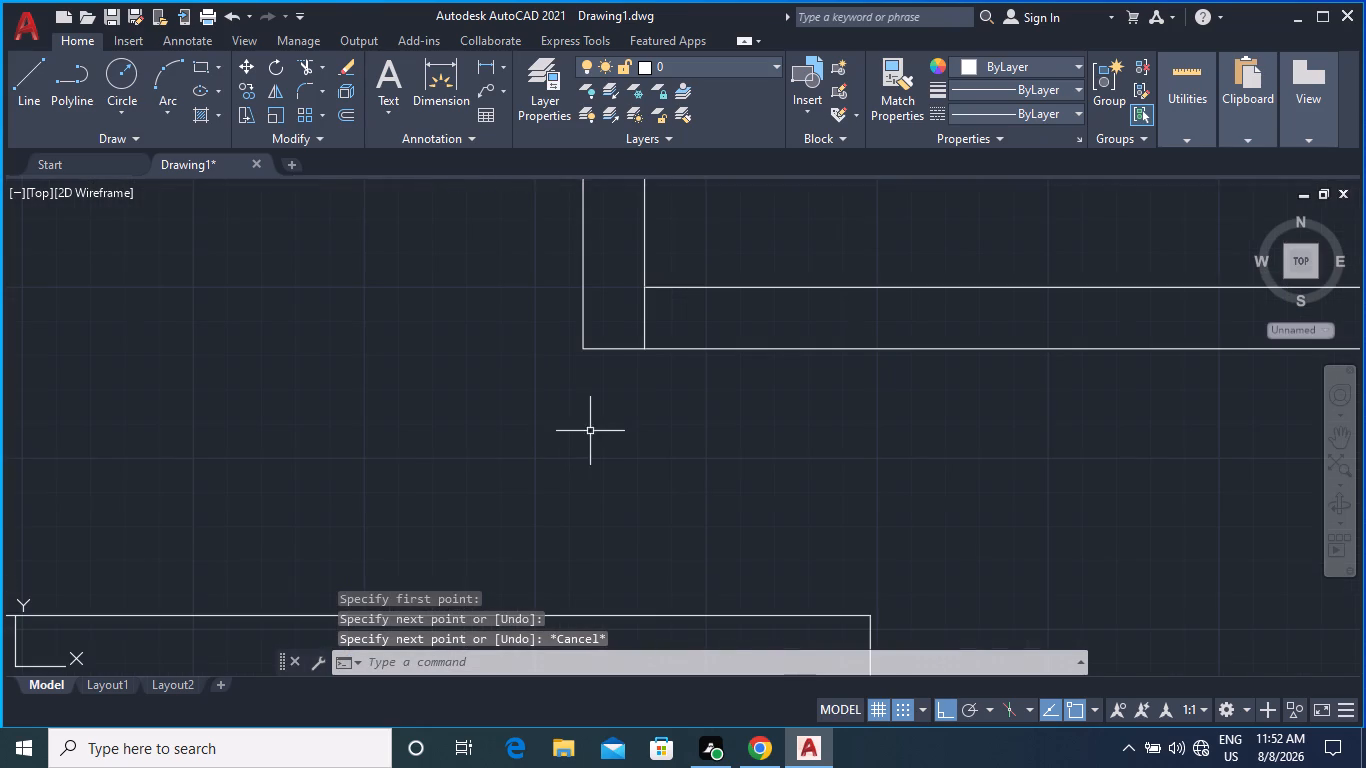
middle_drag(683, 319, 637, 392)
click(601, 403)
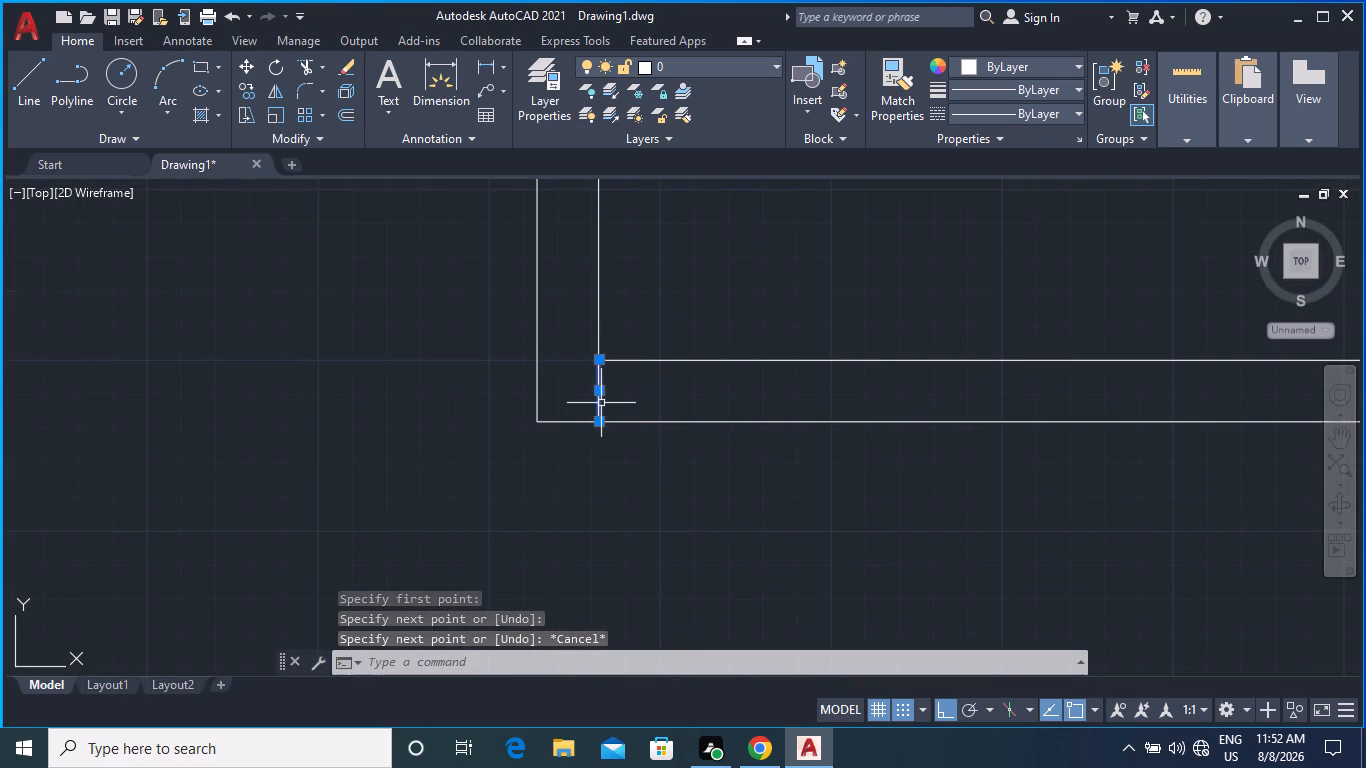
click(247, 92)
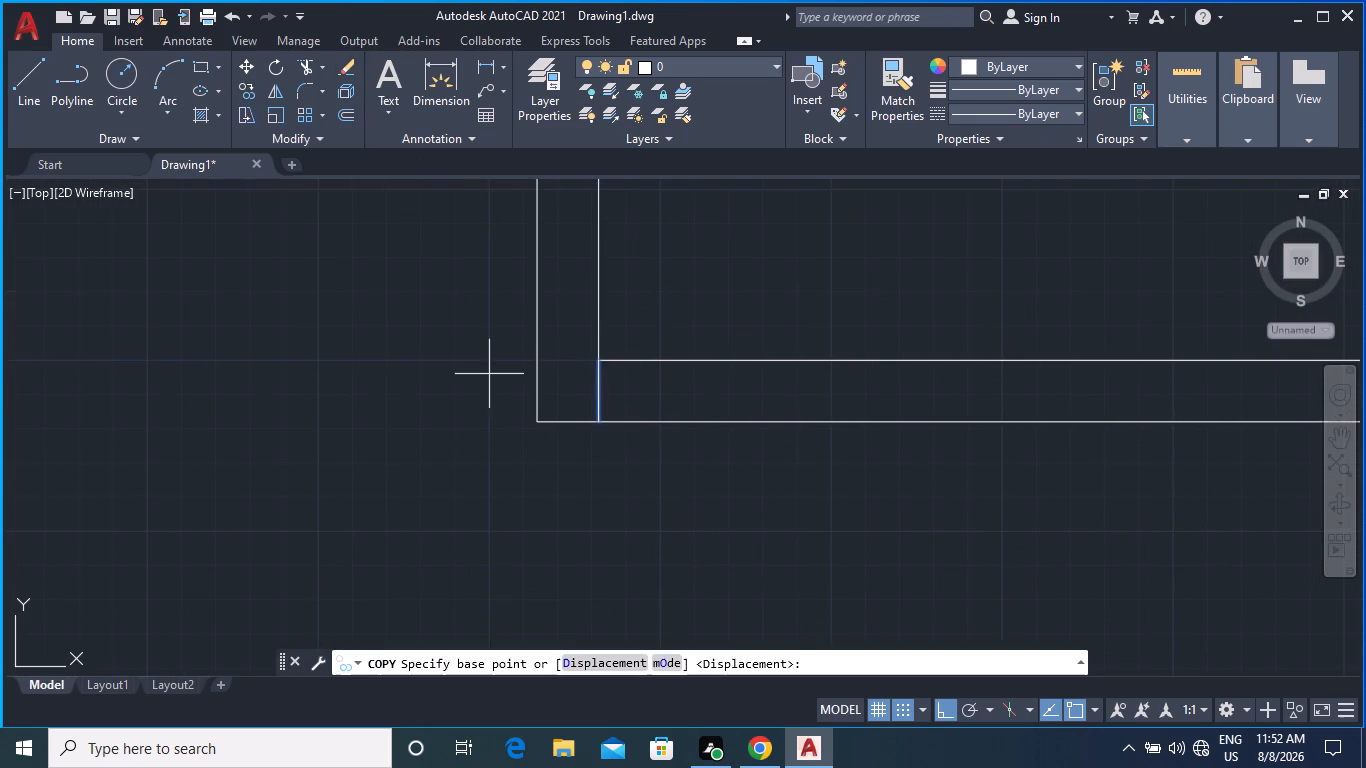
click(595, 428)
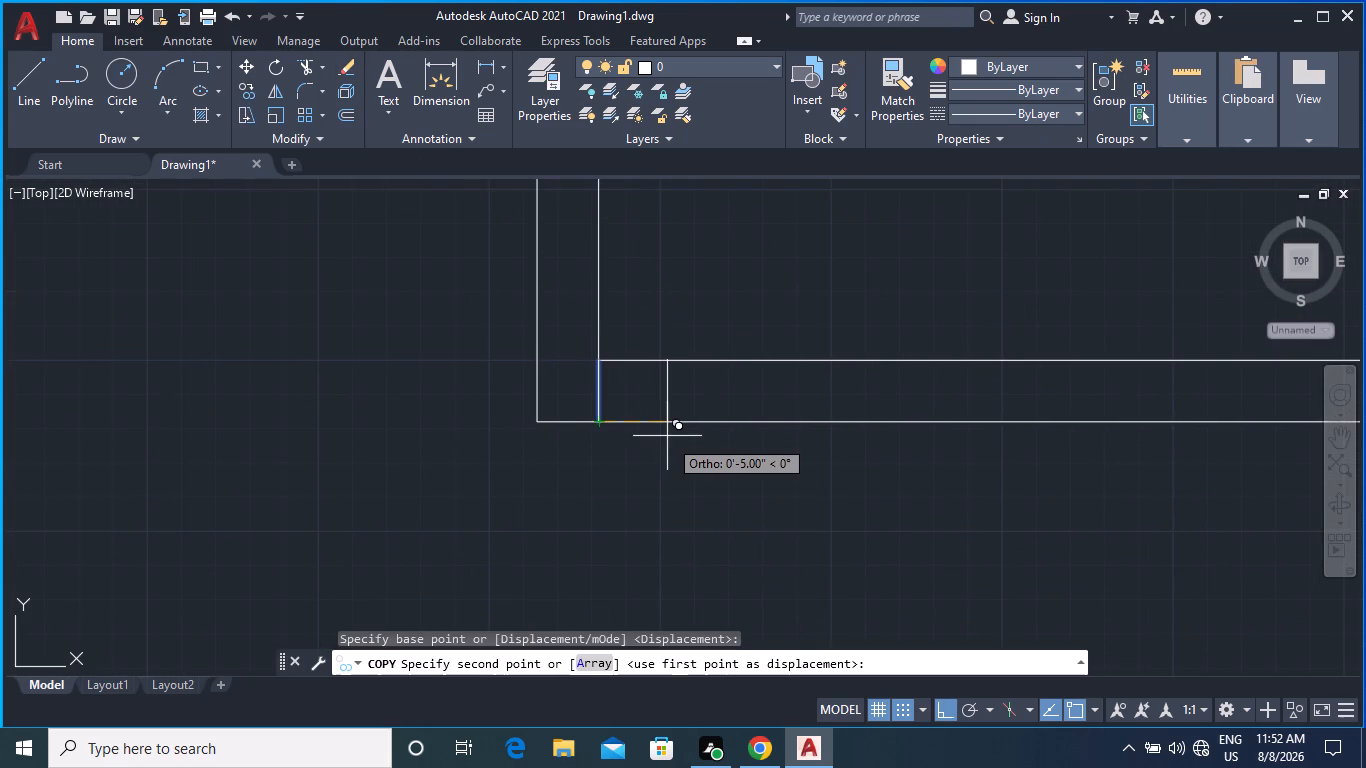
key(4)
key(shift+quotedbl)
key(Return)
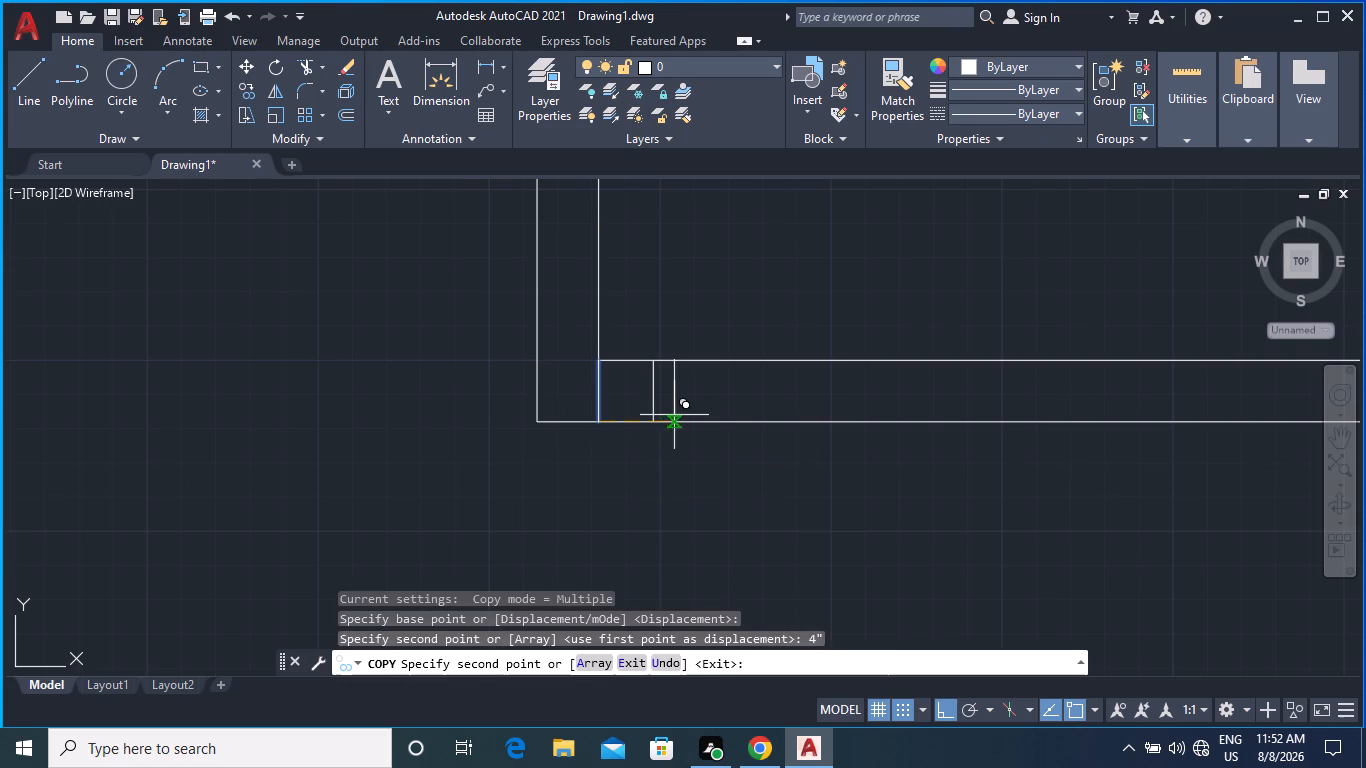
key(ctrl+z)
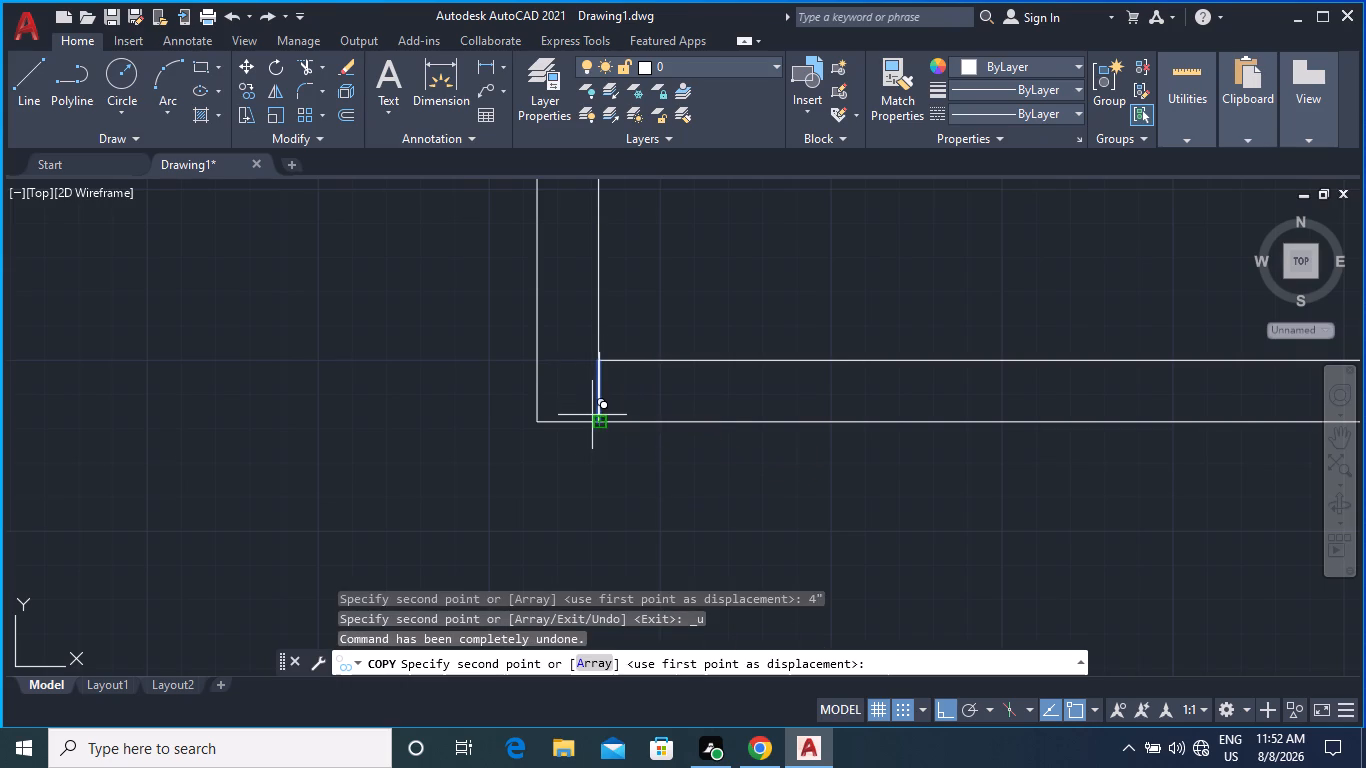
Copy the short corner line 9" to the right along the narrow room's bottom wall to mark one side of an opening.
click(601, 421)
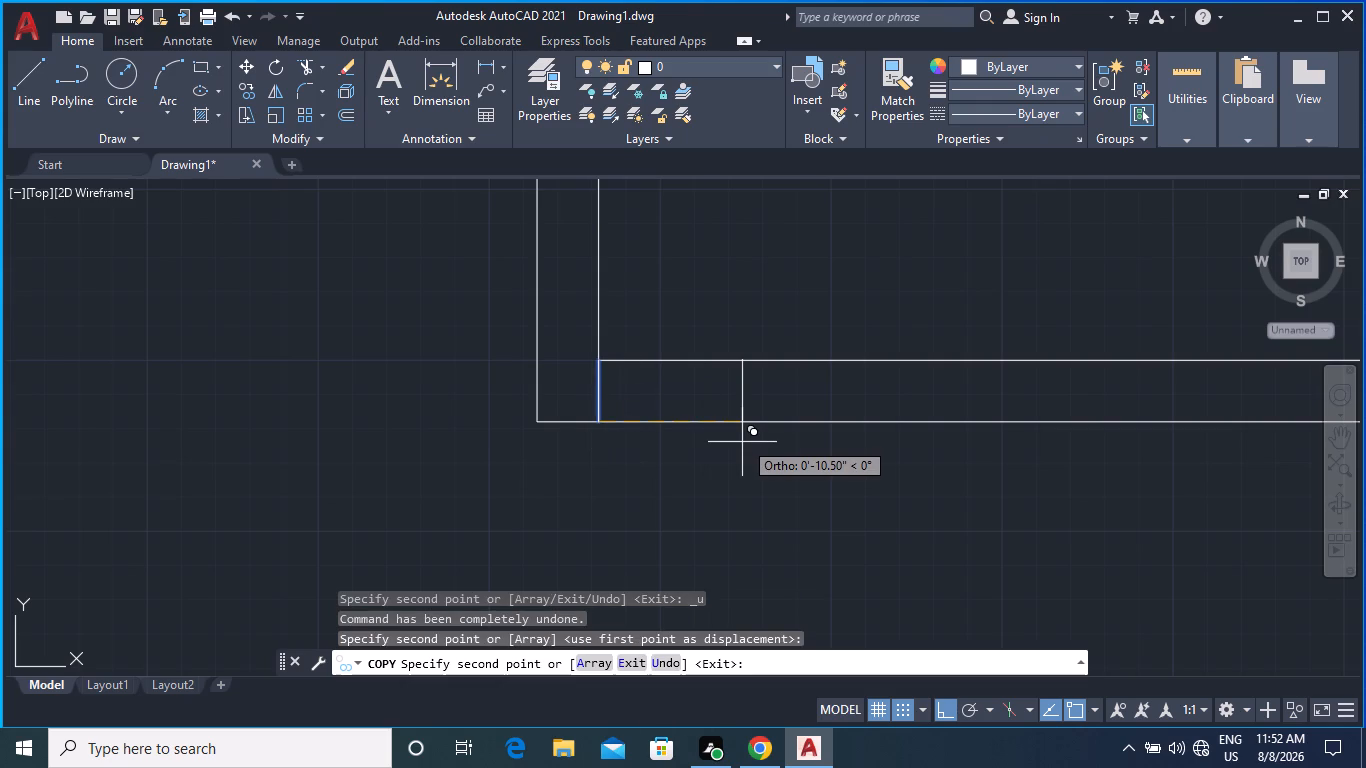
text(9")
key(Return)
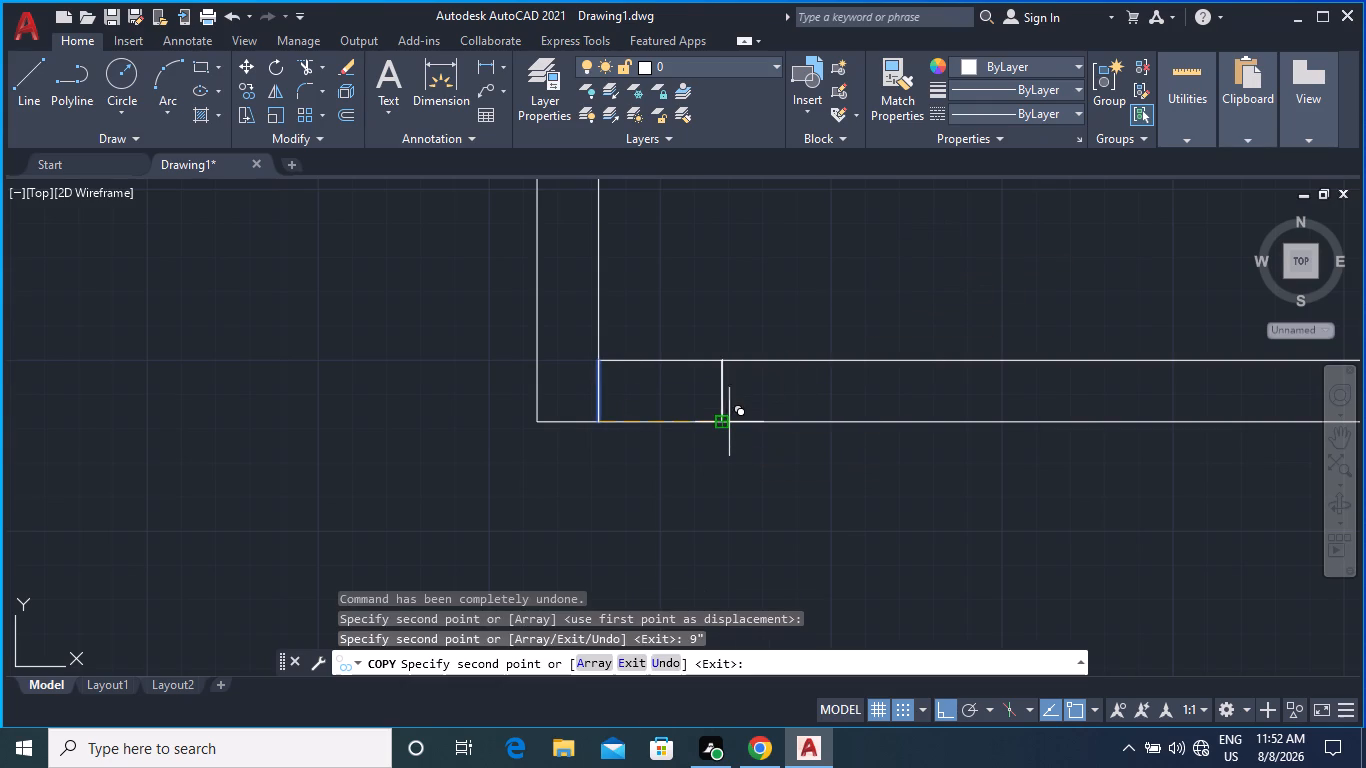
key(Escape)
Delete the original short line and its overlapping duplicate at the narrow room's inner left corner.
click(599, 396)
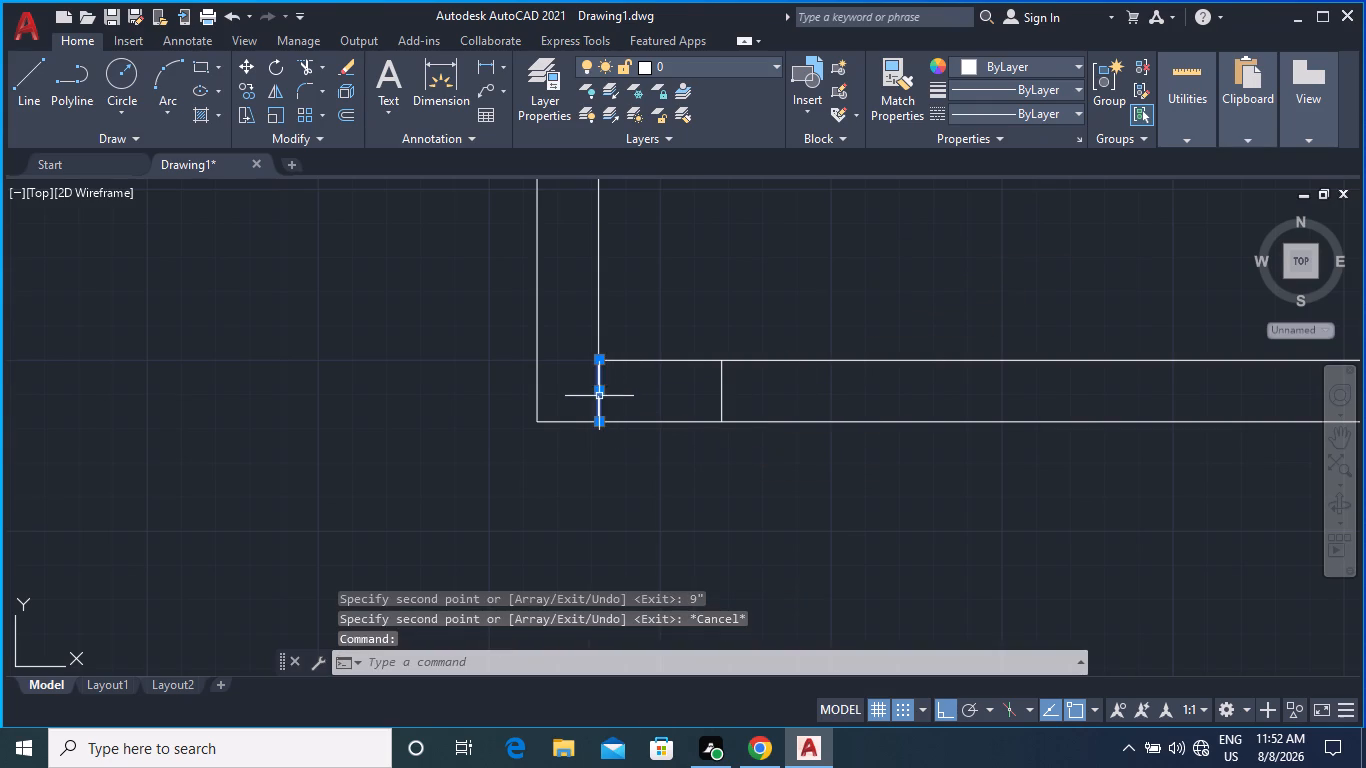
key(Delete)
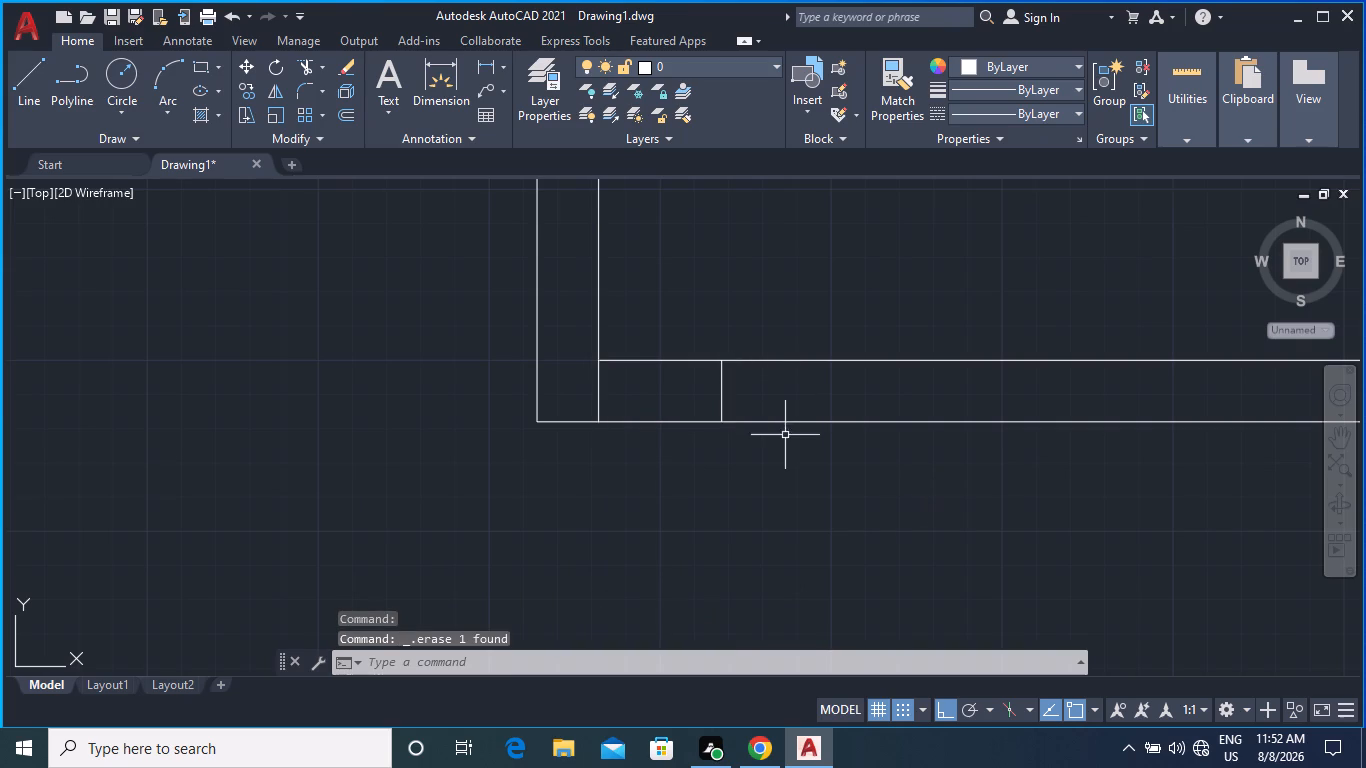
click(600, 395)
key(Delete)
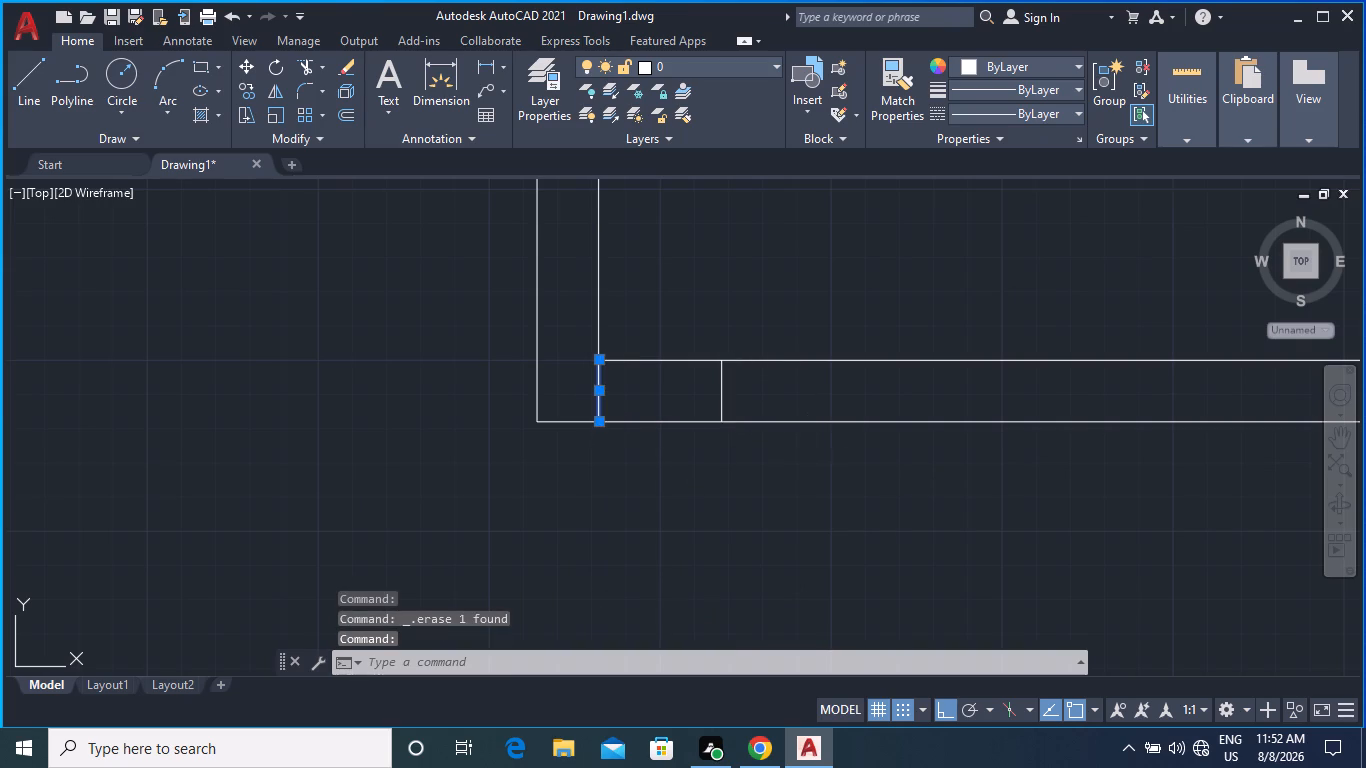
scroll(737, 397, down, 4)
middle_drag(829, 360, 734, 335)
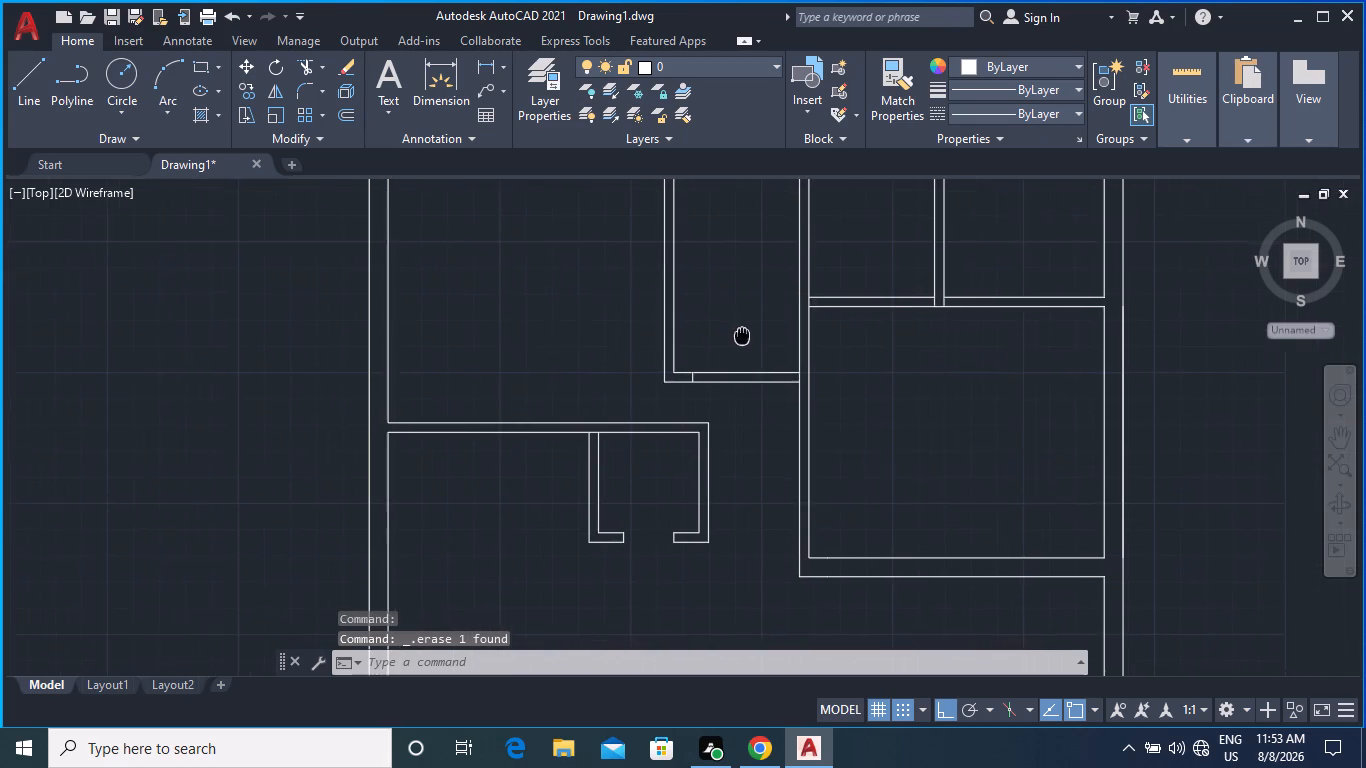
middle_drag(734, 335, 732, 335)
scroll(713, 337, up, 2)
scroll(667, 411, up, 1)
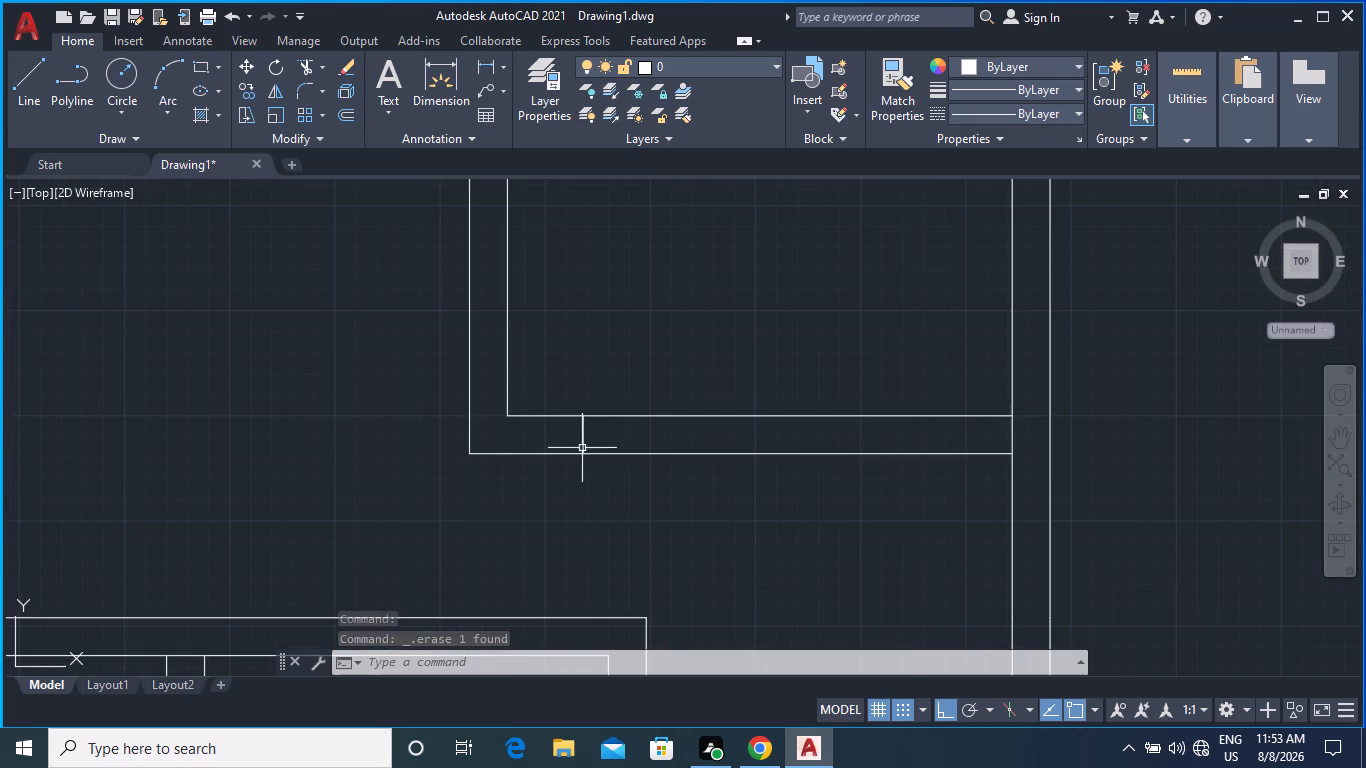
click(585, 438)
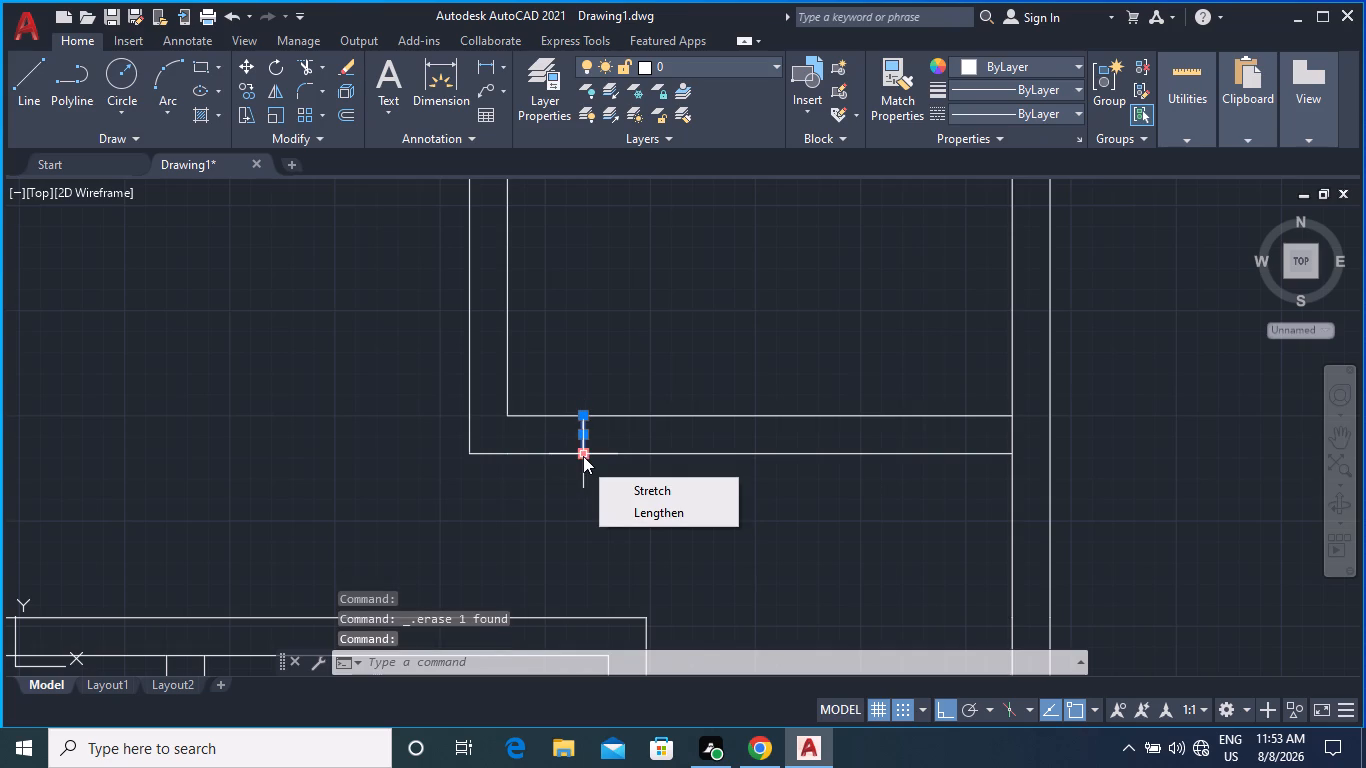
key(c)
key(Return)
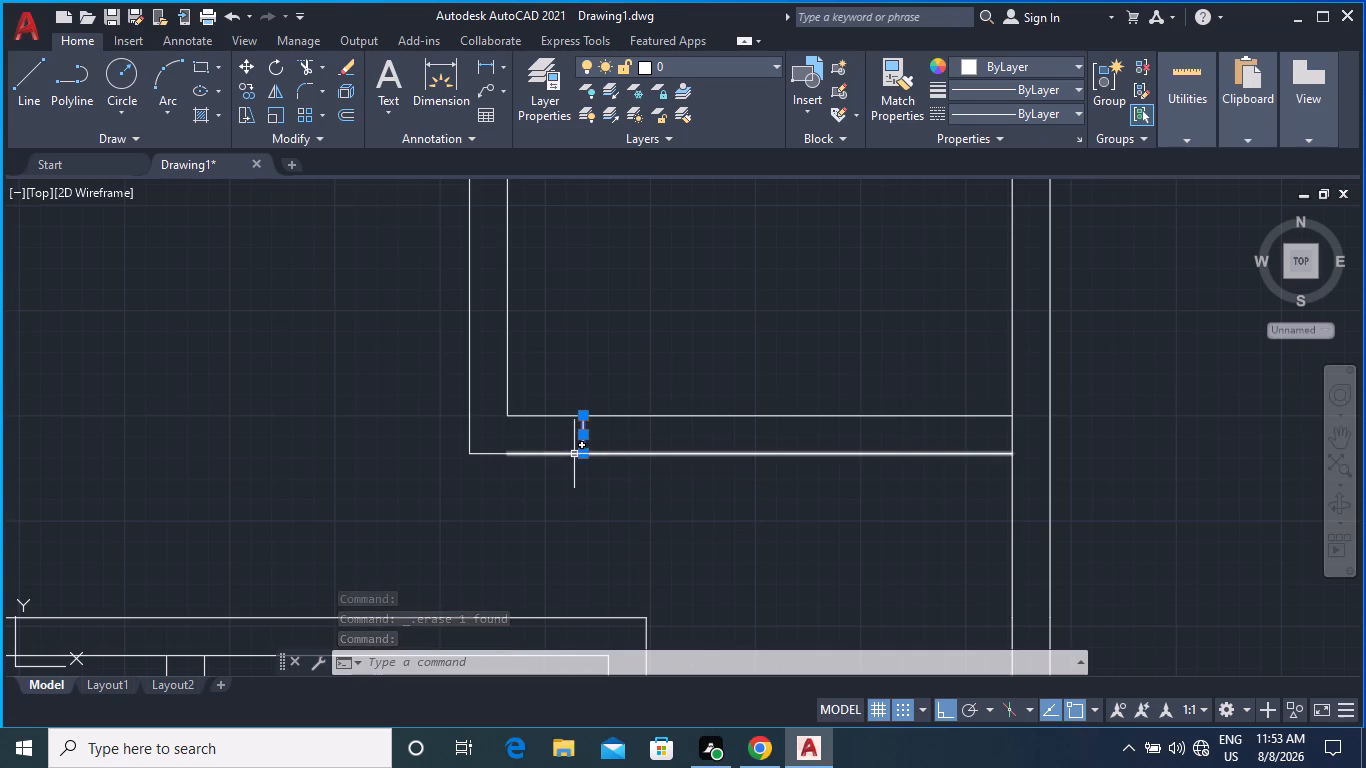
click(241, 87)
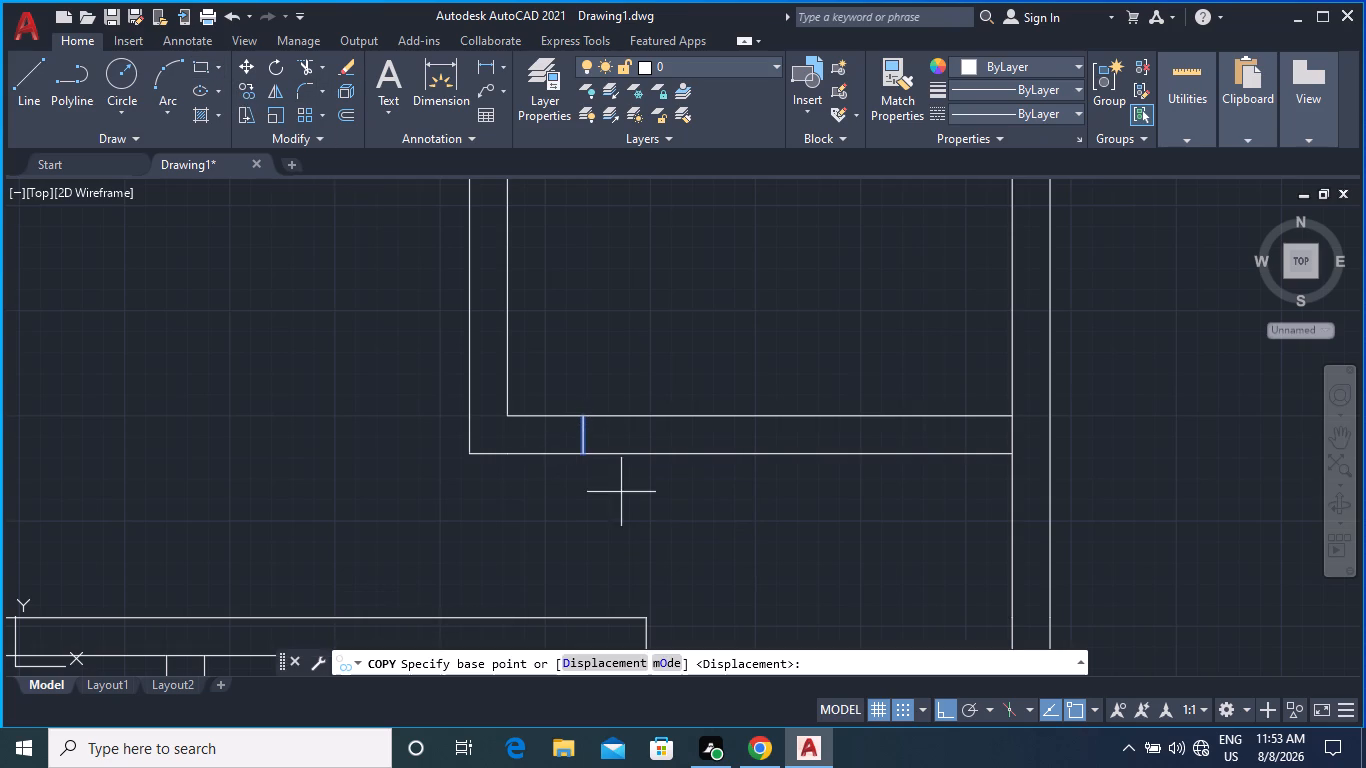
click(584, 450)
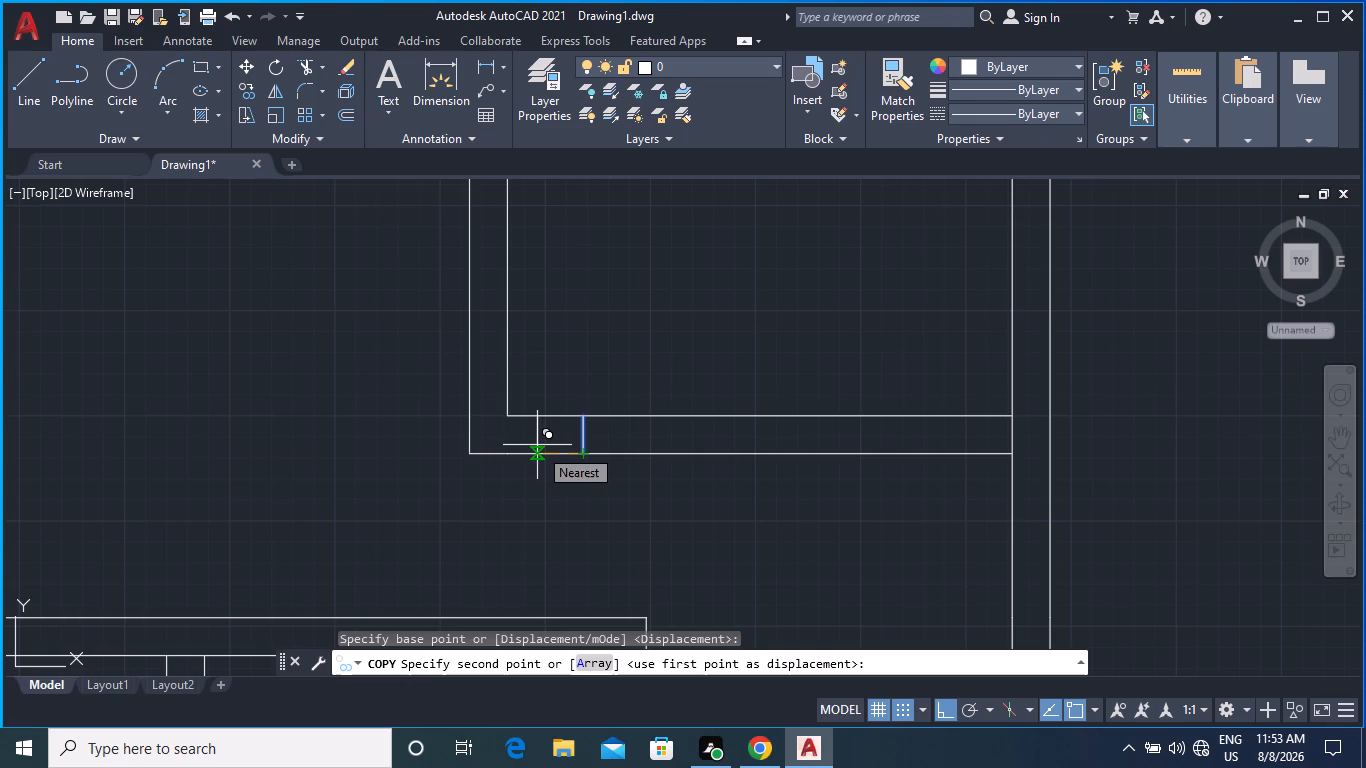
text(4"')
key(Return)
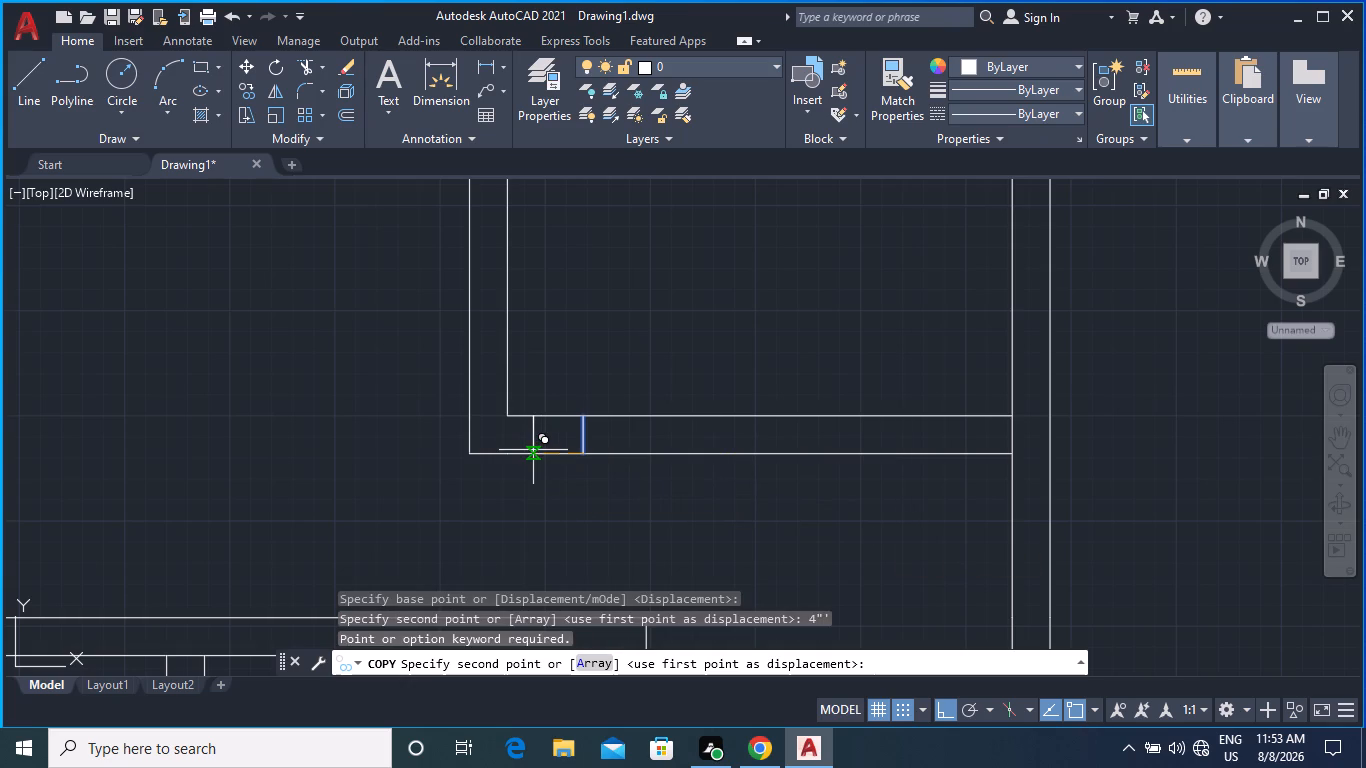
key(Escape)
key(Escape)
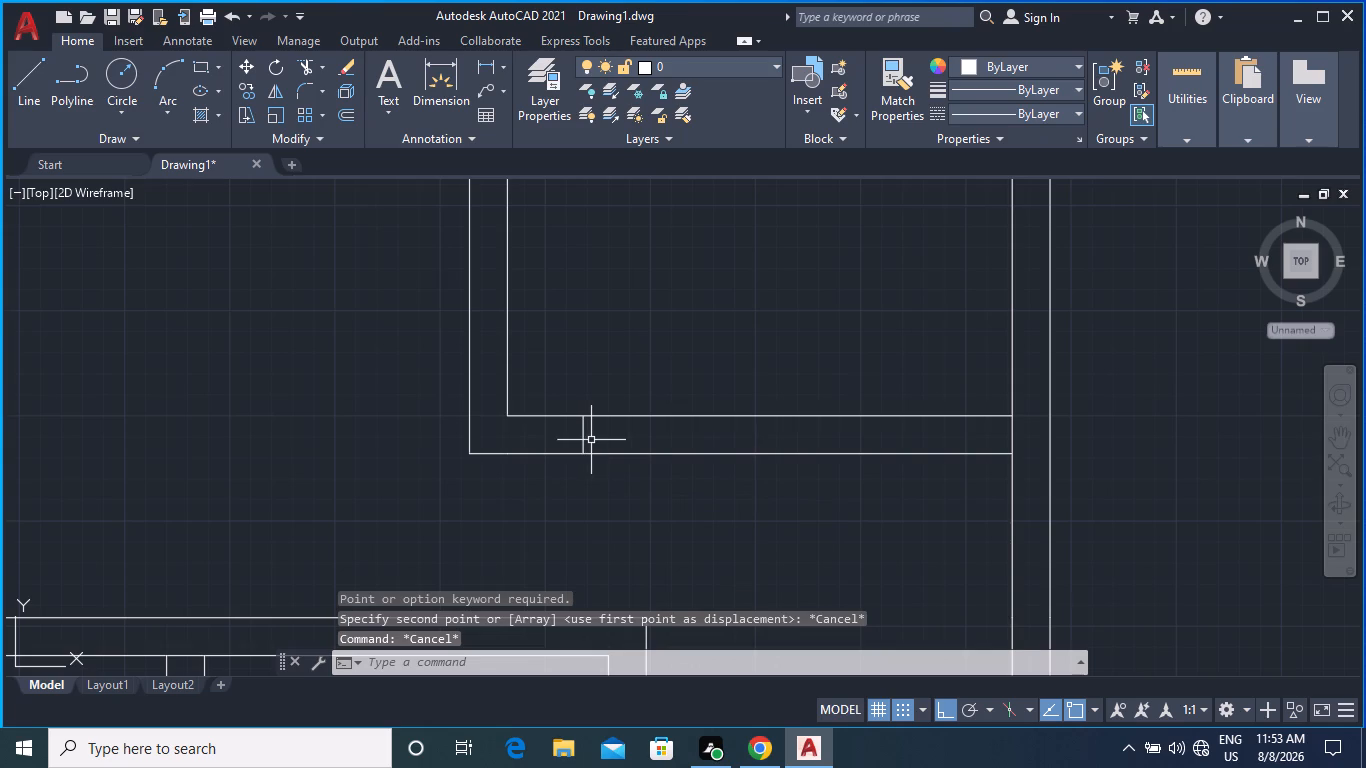
Copy the short line in the narrow room's bottom wall 4" to the left, toward the inner left corner.
click(585, 443)
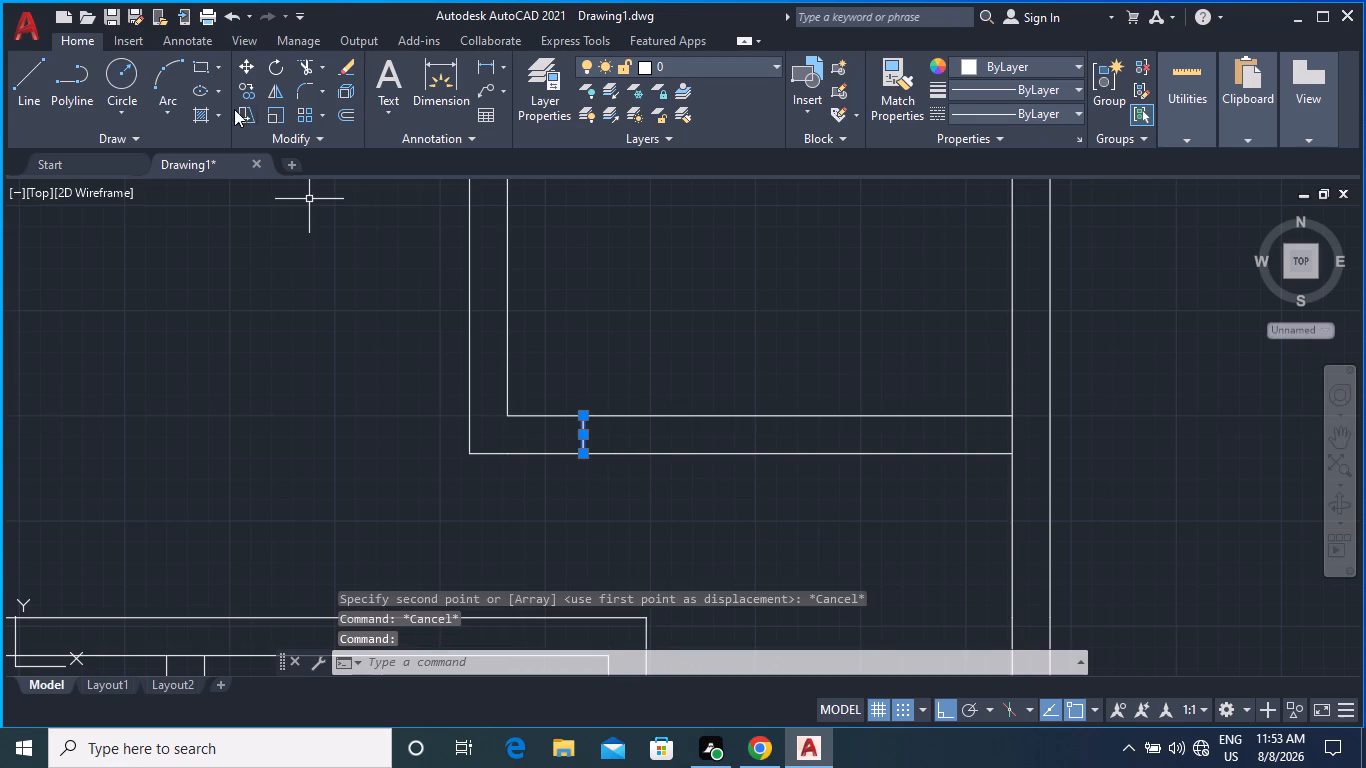
click(249, 92)
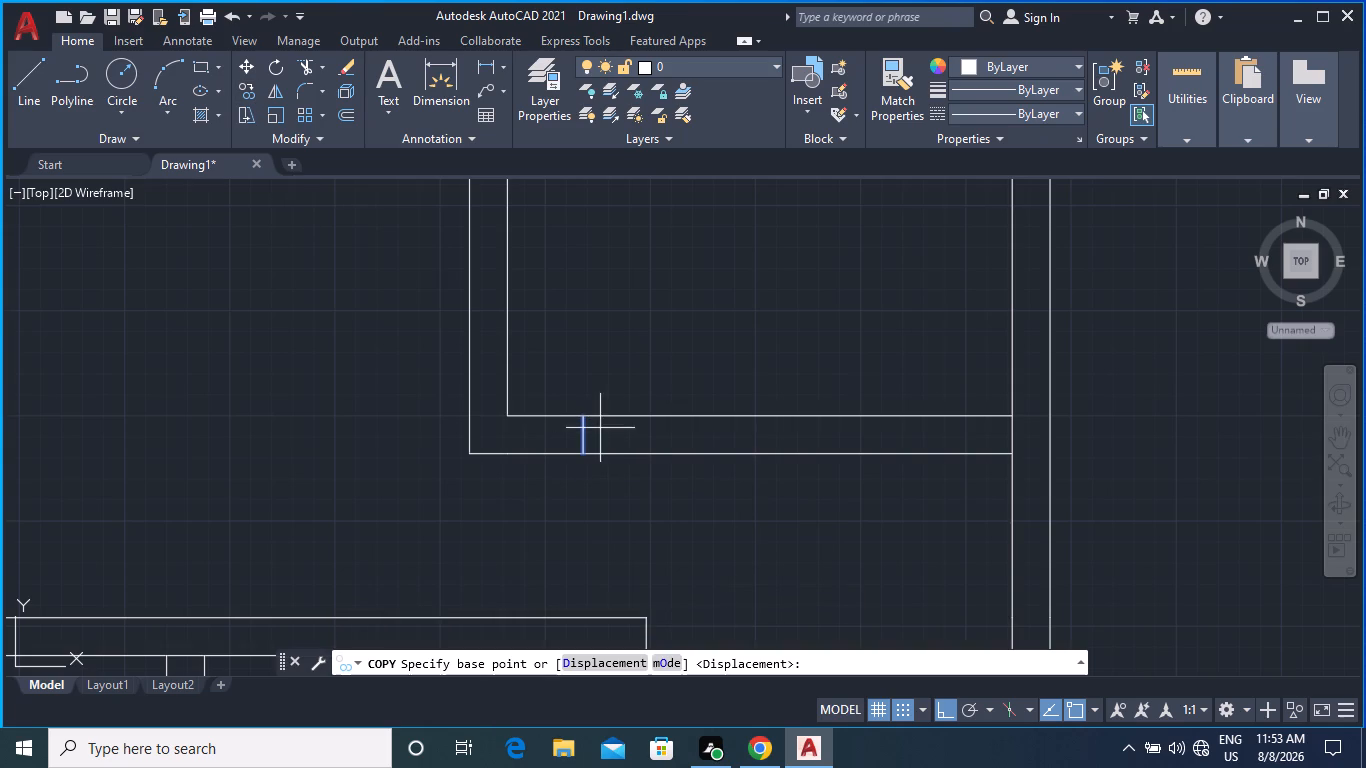
click(579, 449)
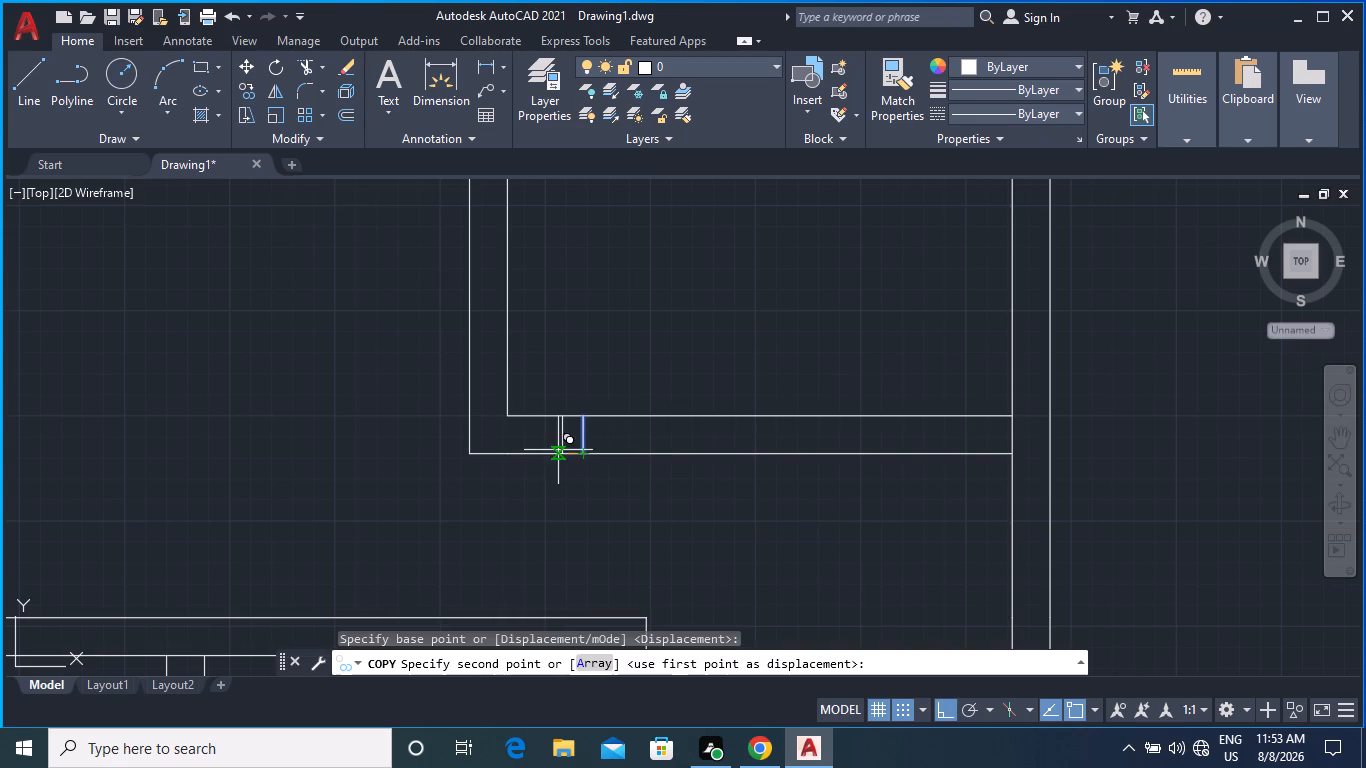
key(F8)
key(F8)
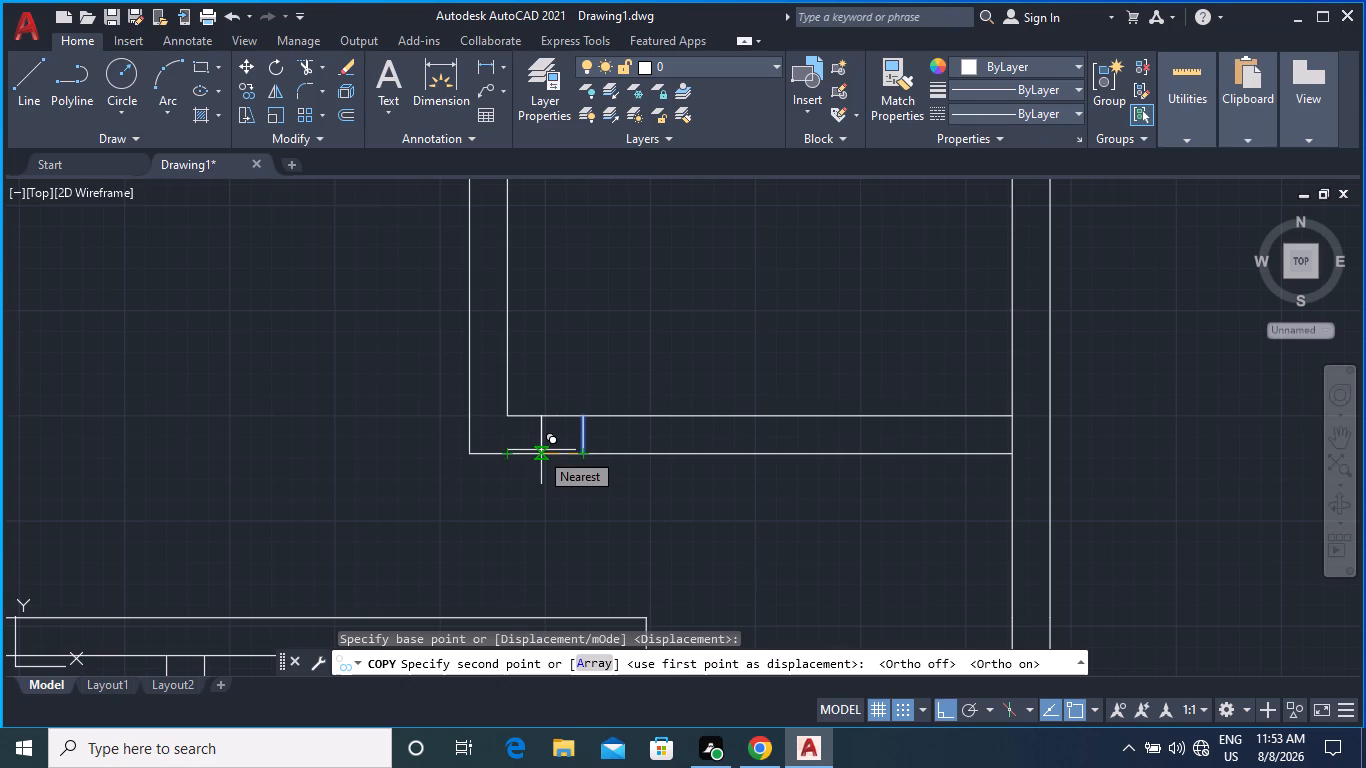
text(4")
key(Return)
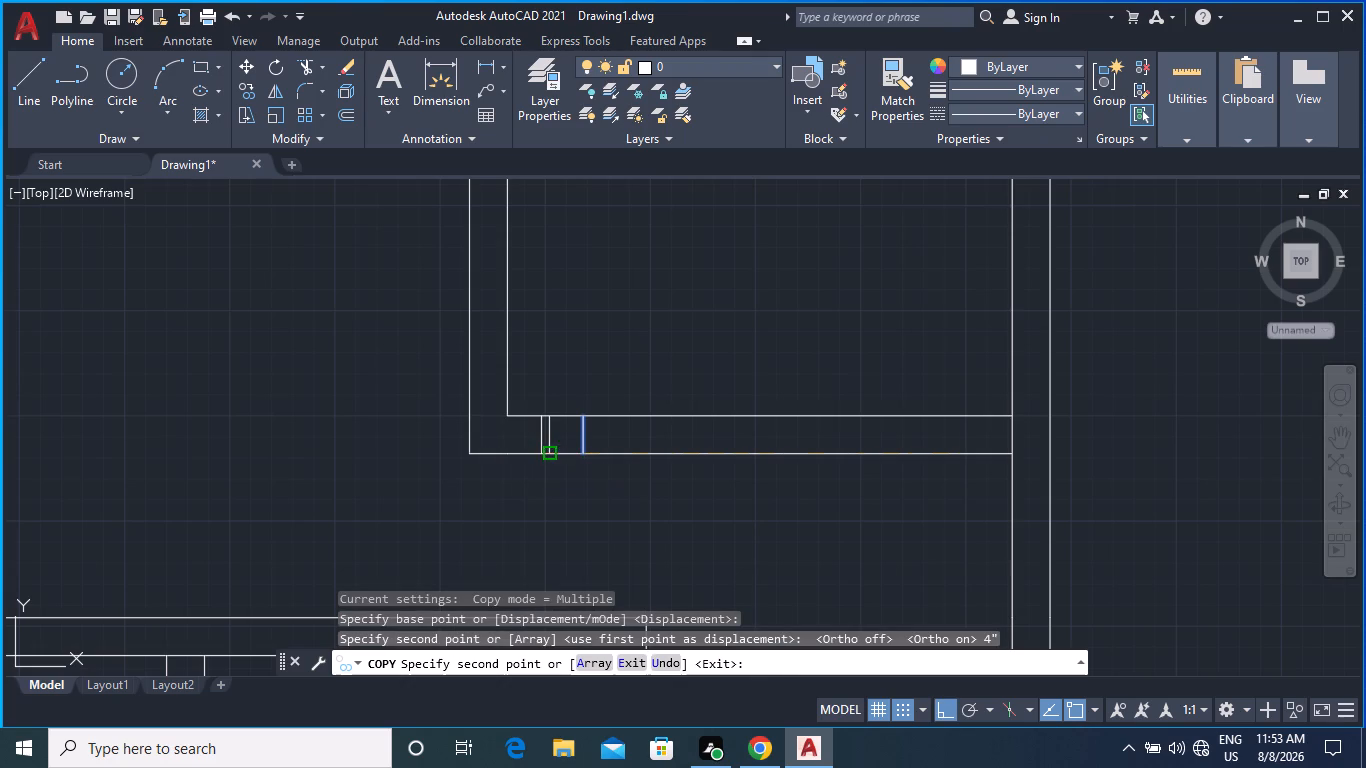
key(Escape)
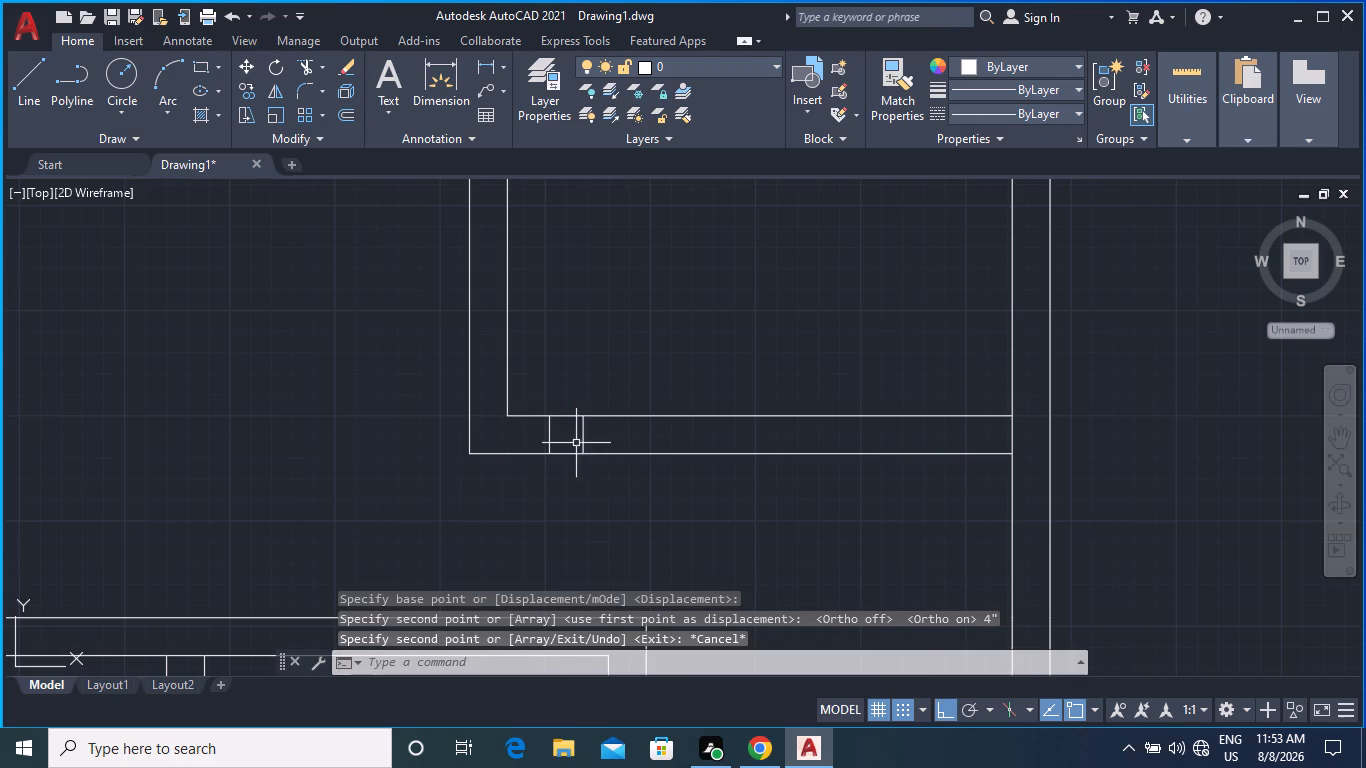
Delete the original short line, keeping only the copy nearer the narrow room's inner left corner.
click(583, 443)
key(Delete)
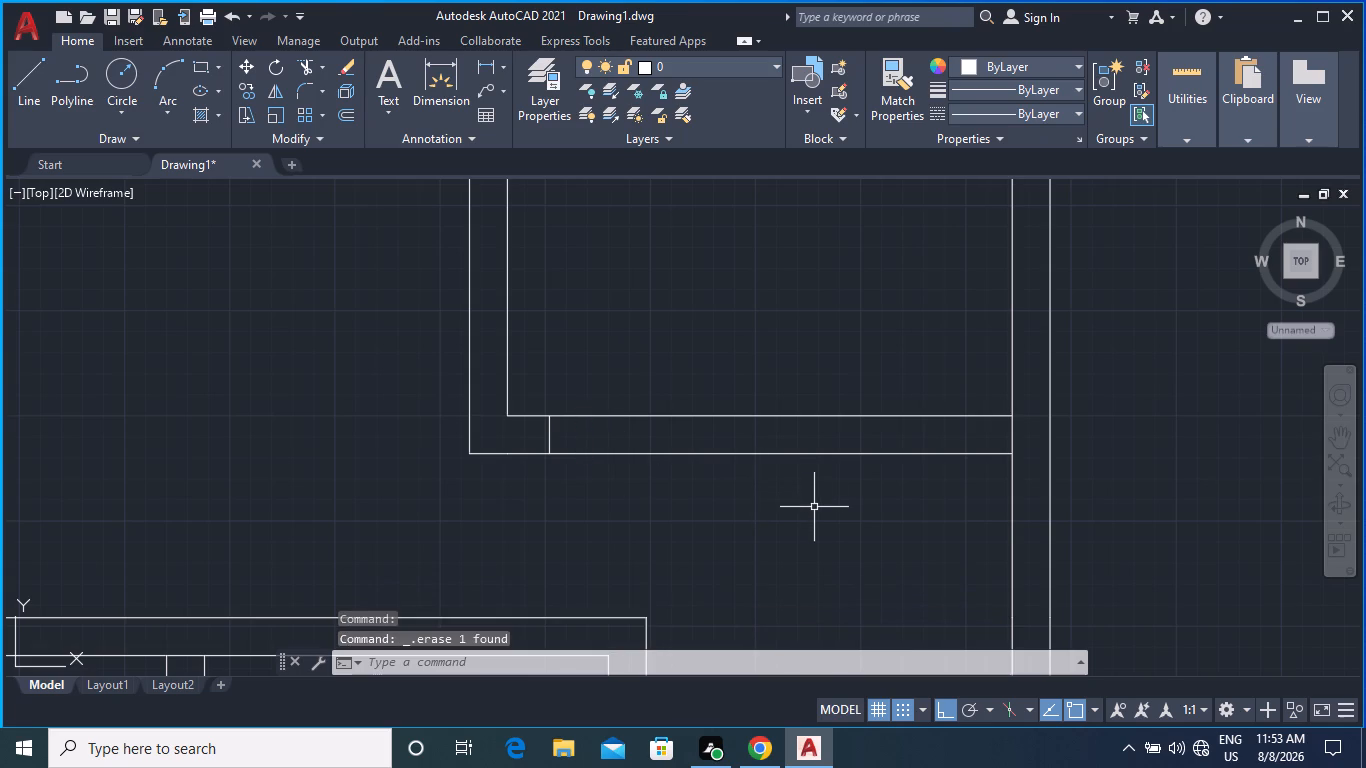
Copy the remaining short line 2'5" to the right along the narrow room's bottom wall to mark the opening's other side.
scroll(670, 444, down, 1)
middle_drag(719, 516, 676, 501)
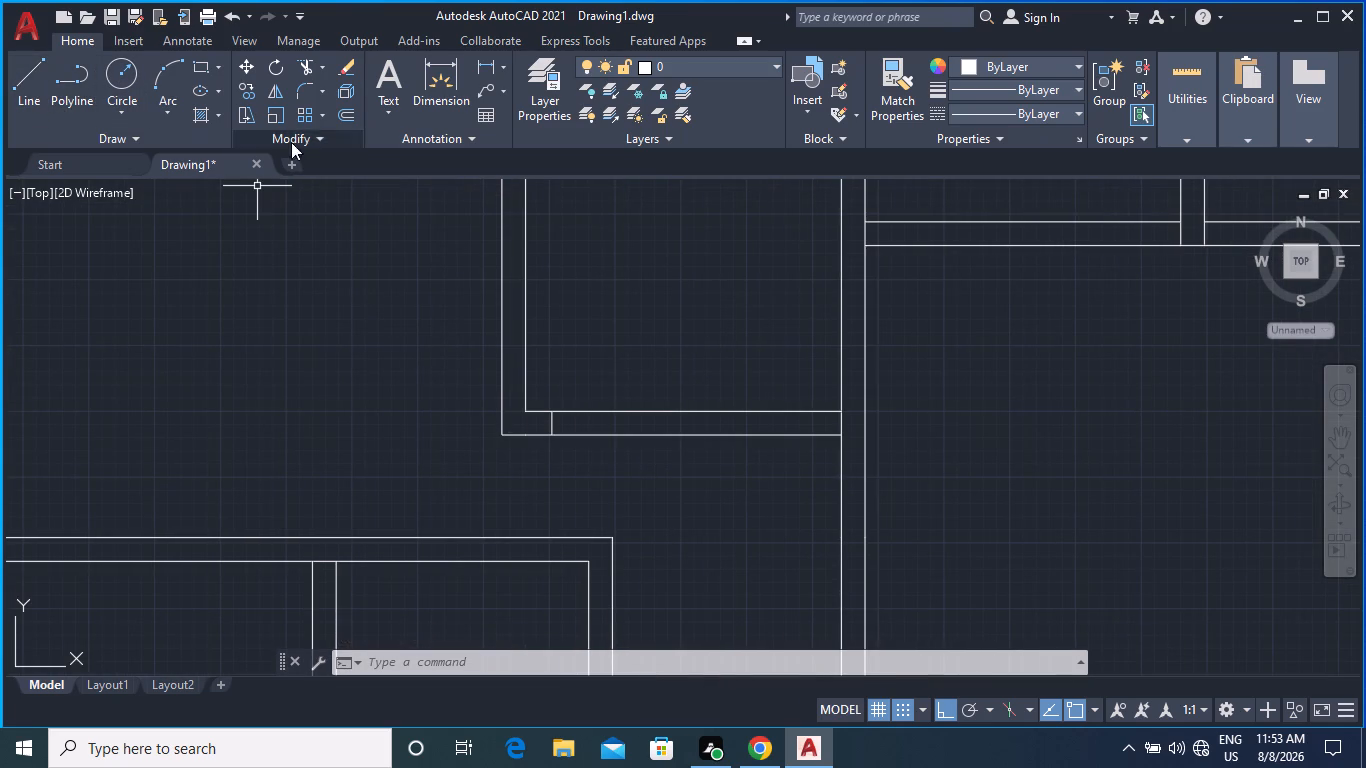
scroll(615, 402, up, 3)
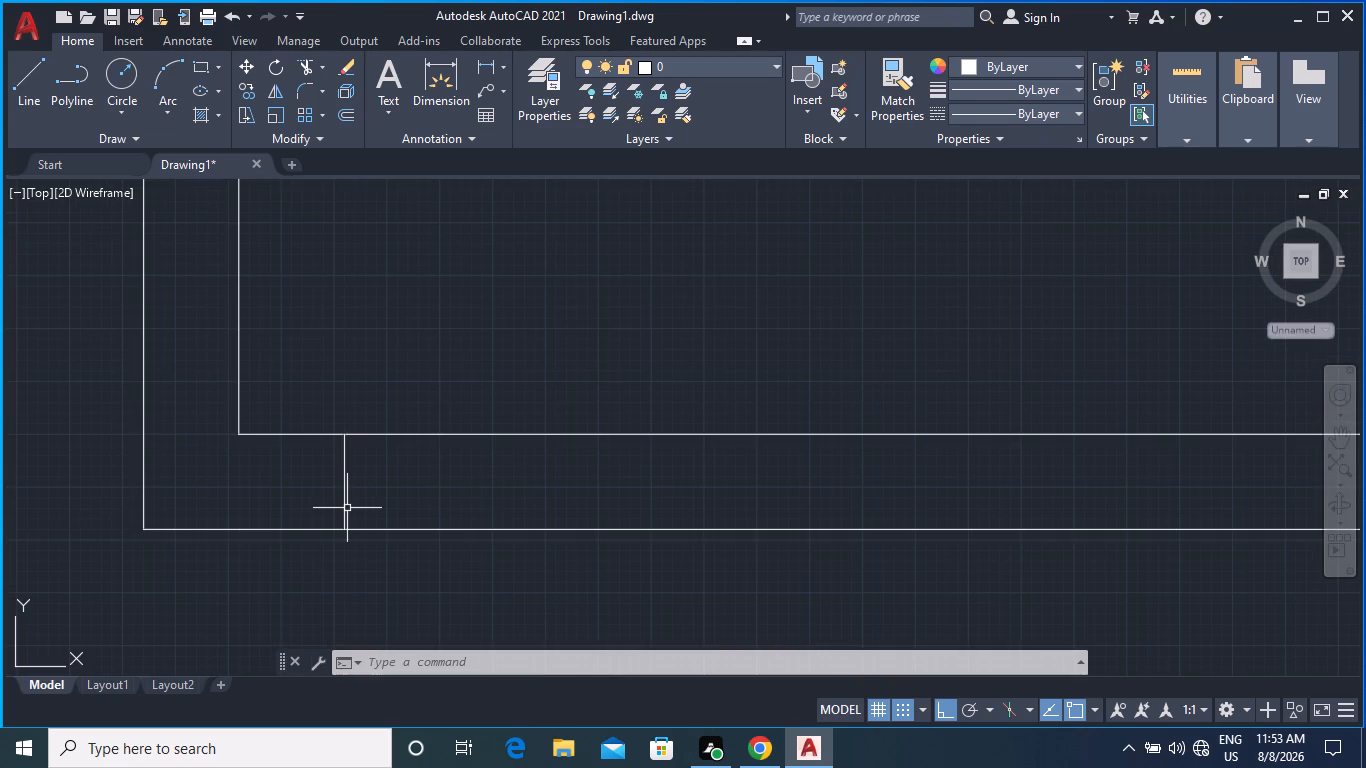
click(345, 511)
scroll(378, 300, down, 1)
scroll(458, 319, down, 2)
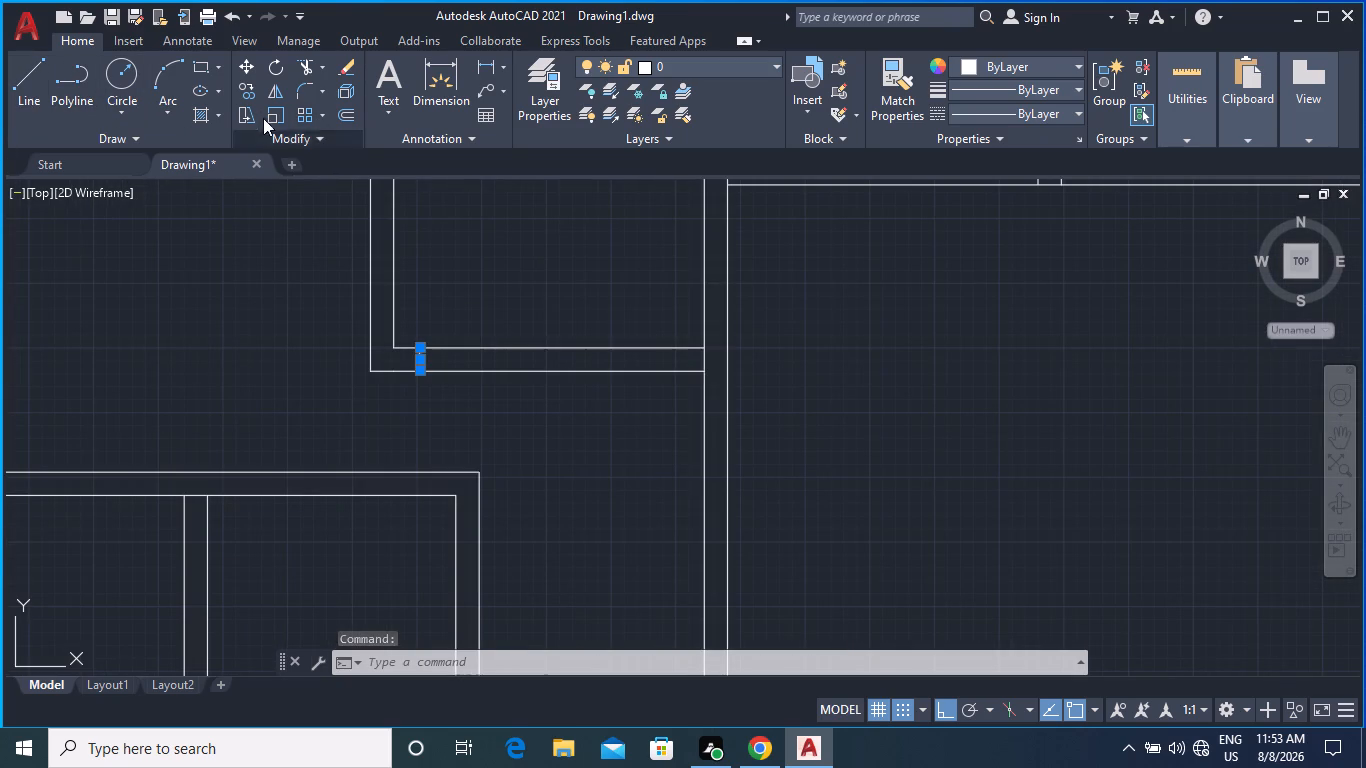
click(252, 90)
scroll(425, 365, up, 1)
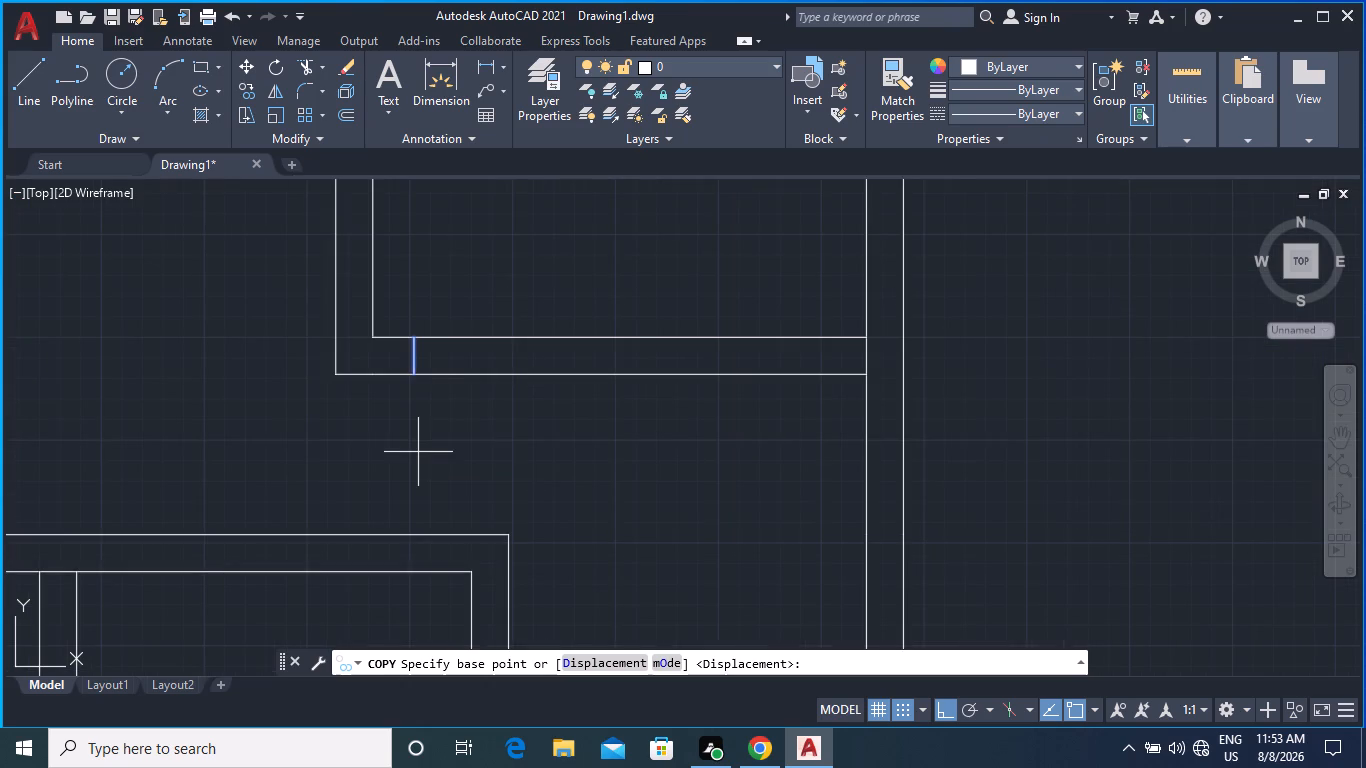
click(414, 375)
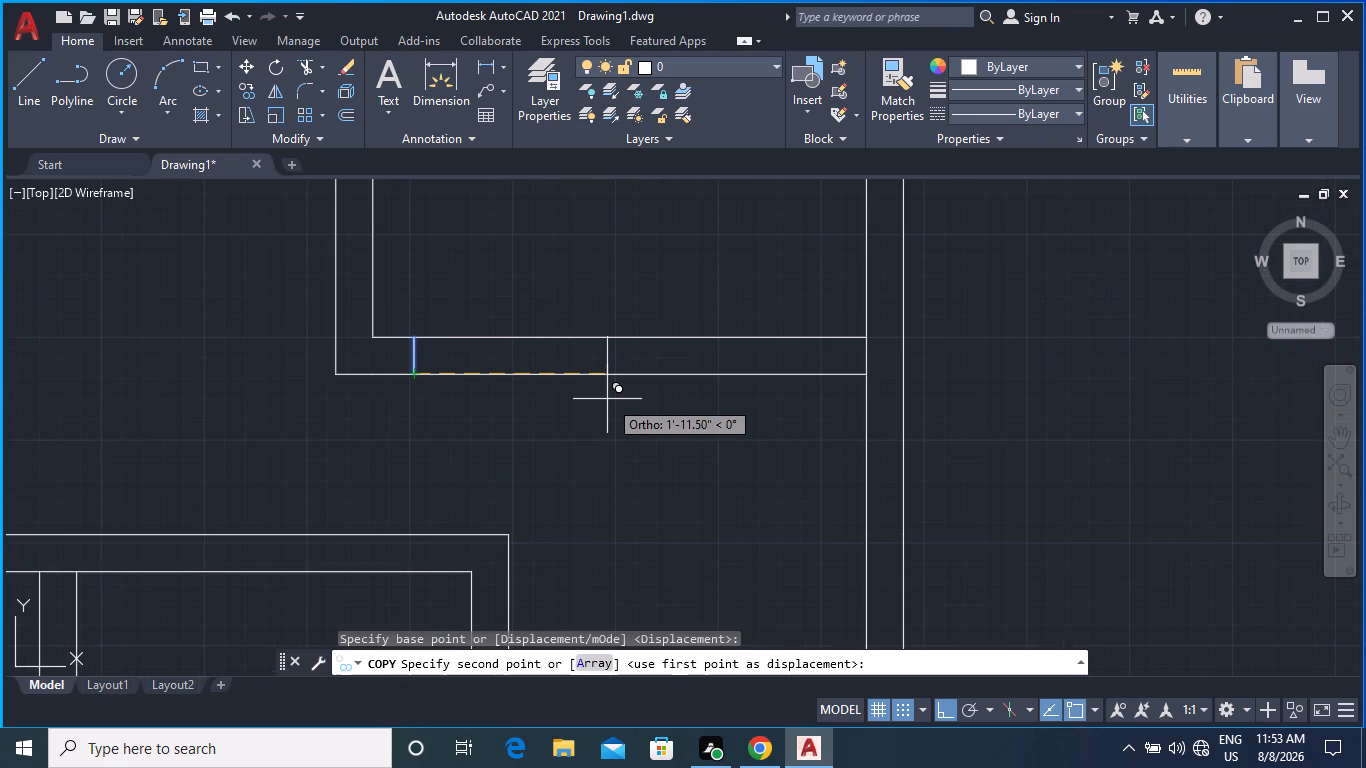
key(2)
key(apostrophe)
key(5)
key(shift+quotedbl)
key(shift+Return)
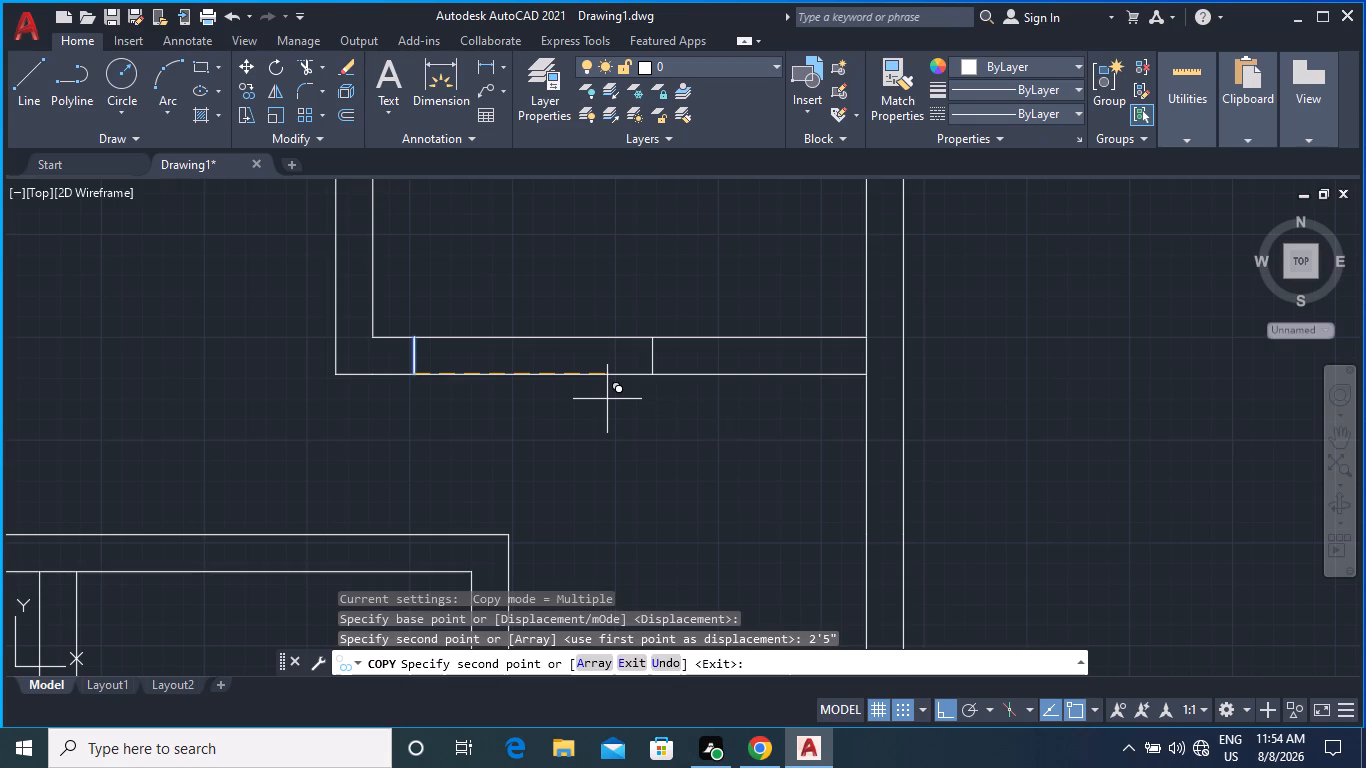
key(Return)
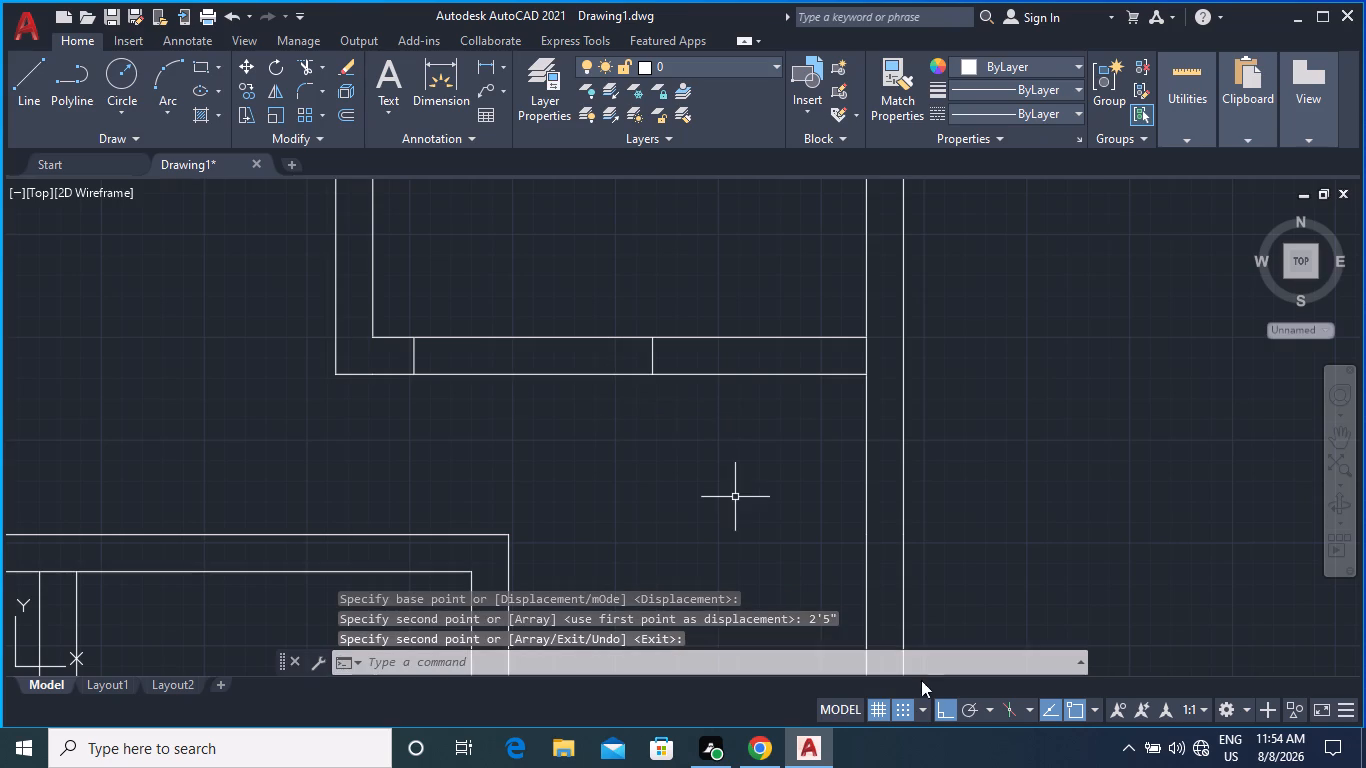
key(Escape)
Trim both faces of the narrow room's bottom wall between the two short lines to cut the door opening.
text(tr)
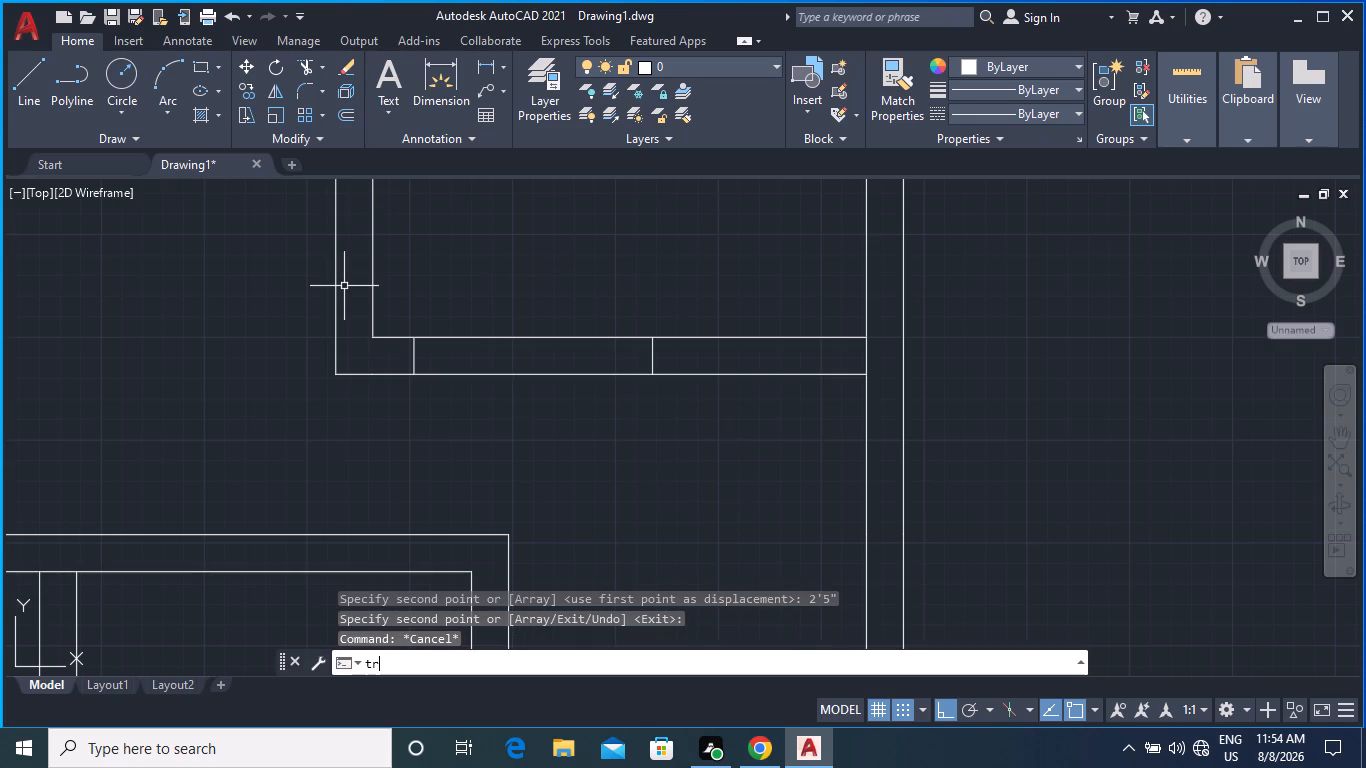
key(Return)
click(502, 246)
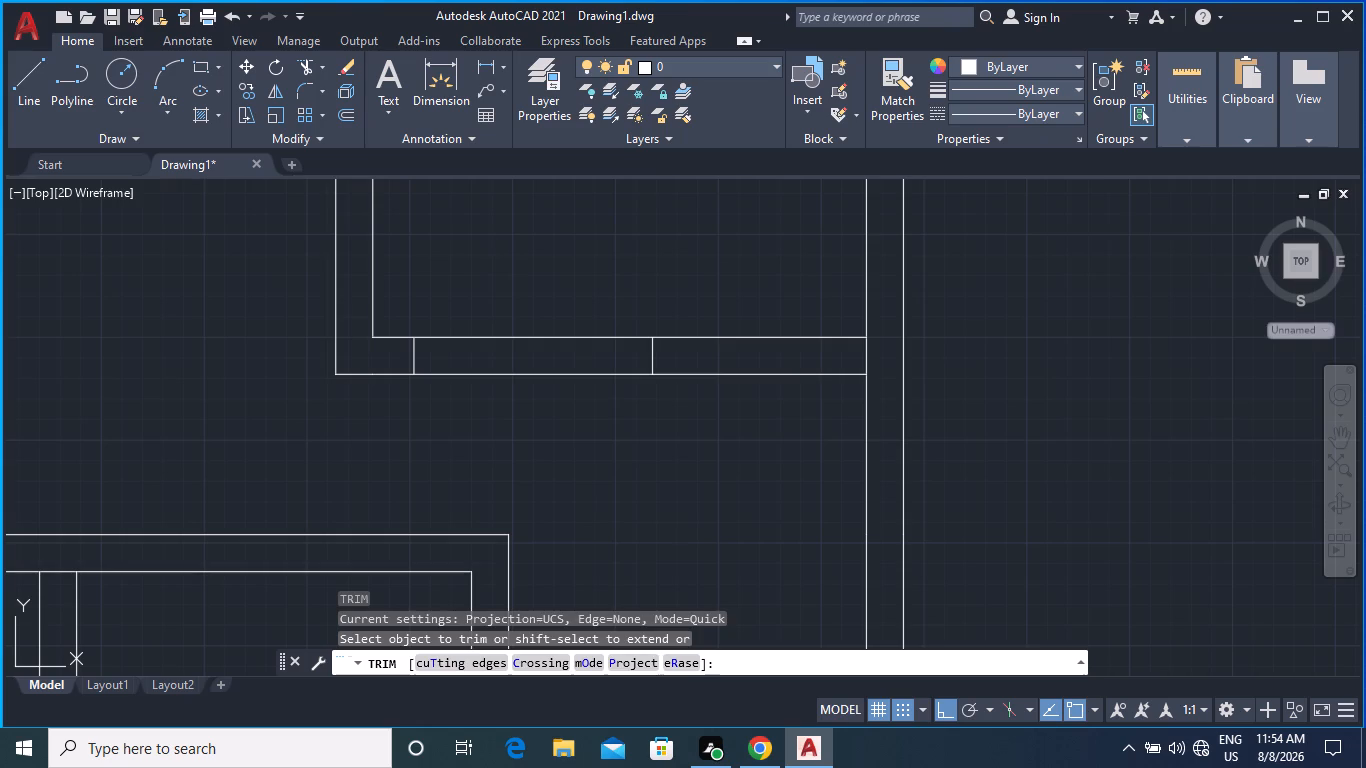
click(643, 610)
Dimension the inner width of the small room just right of the narrow room, placing the dimension above the plan's top wall.
scroll(598, 466, down, 4)
middle_drag(606, 379, 586, 457)
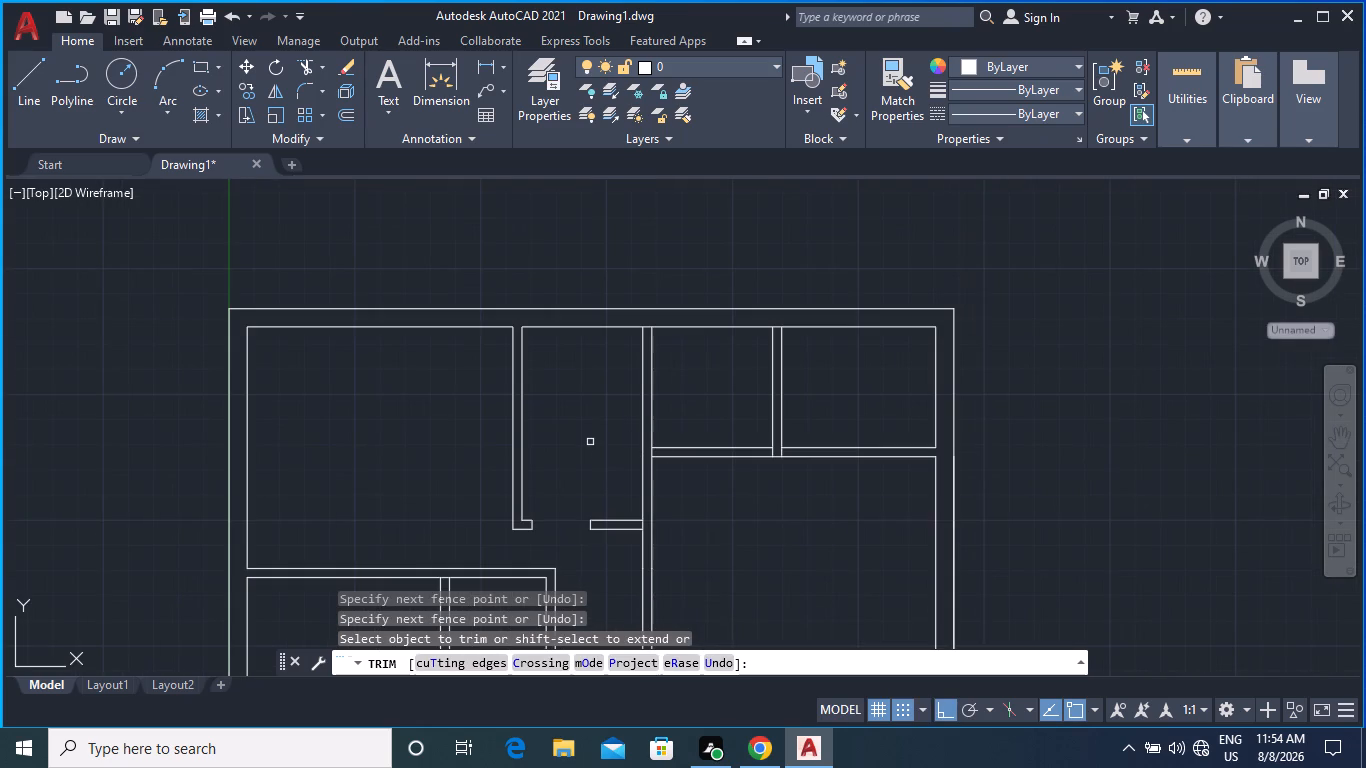
middle_drag(589, 472, 606, 376)
middle_drag(605, 405, 553, 335)
middle_drag(683, 403, 653, 448)
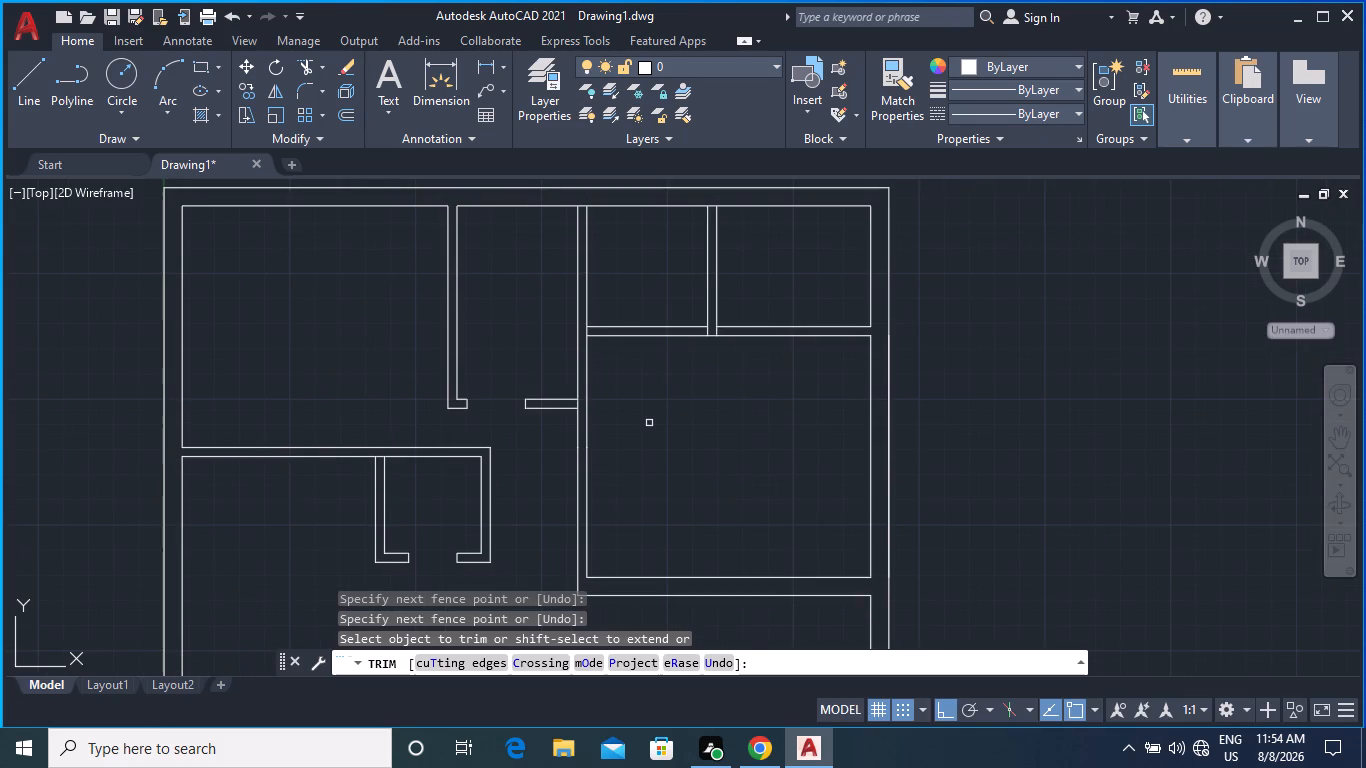
middle_drag(691, 413, 659, 455)
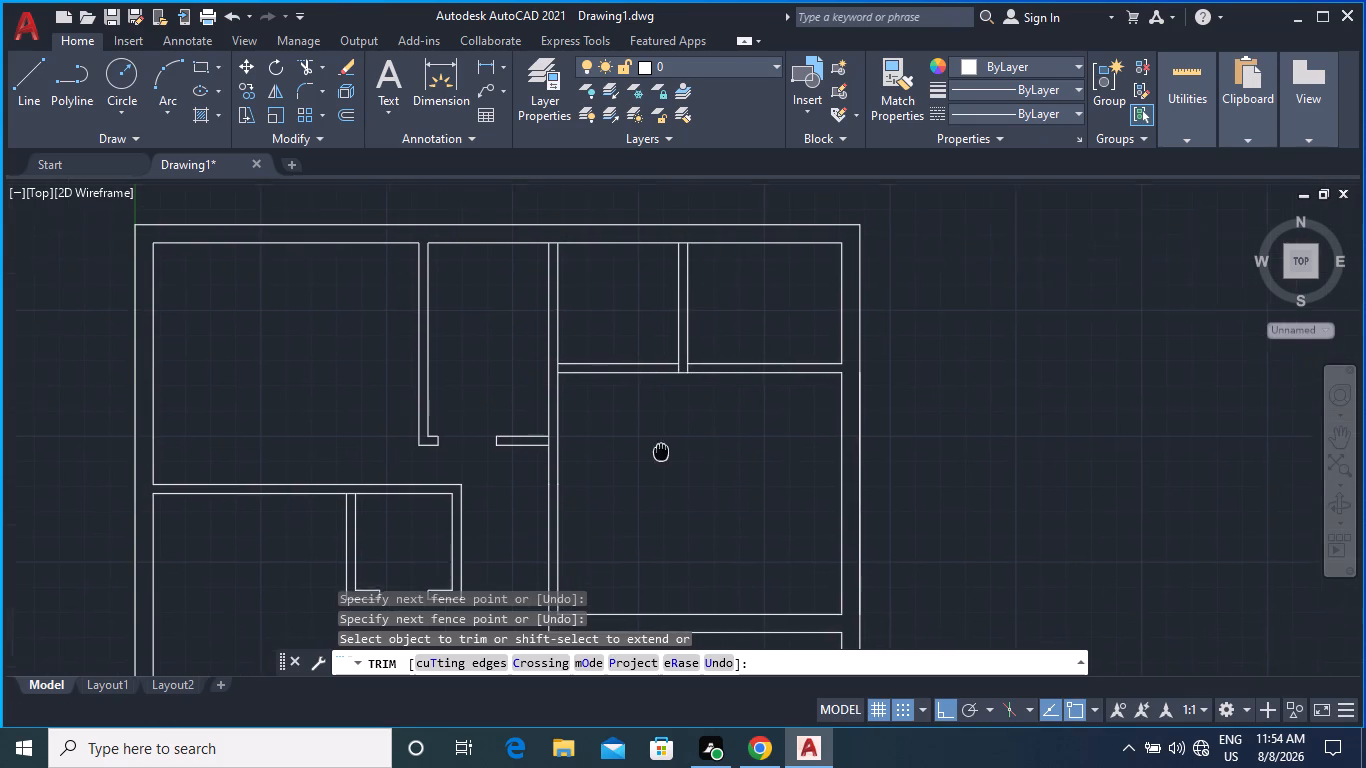
middle_drag(659, 455, 659, 456)
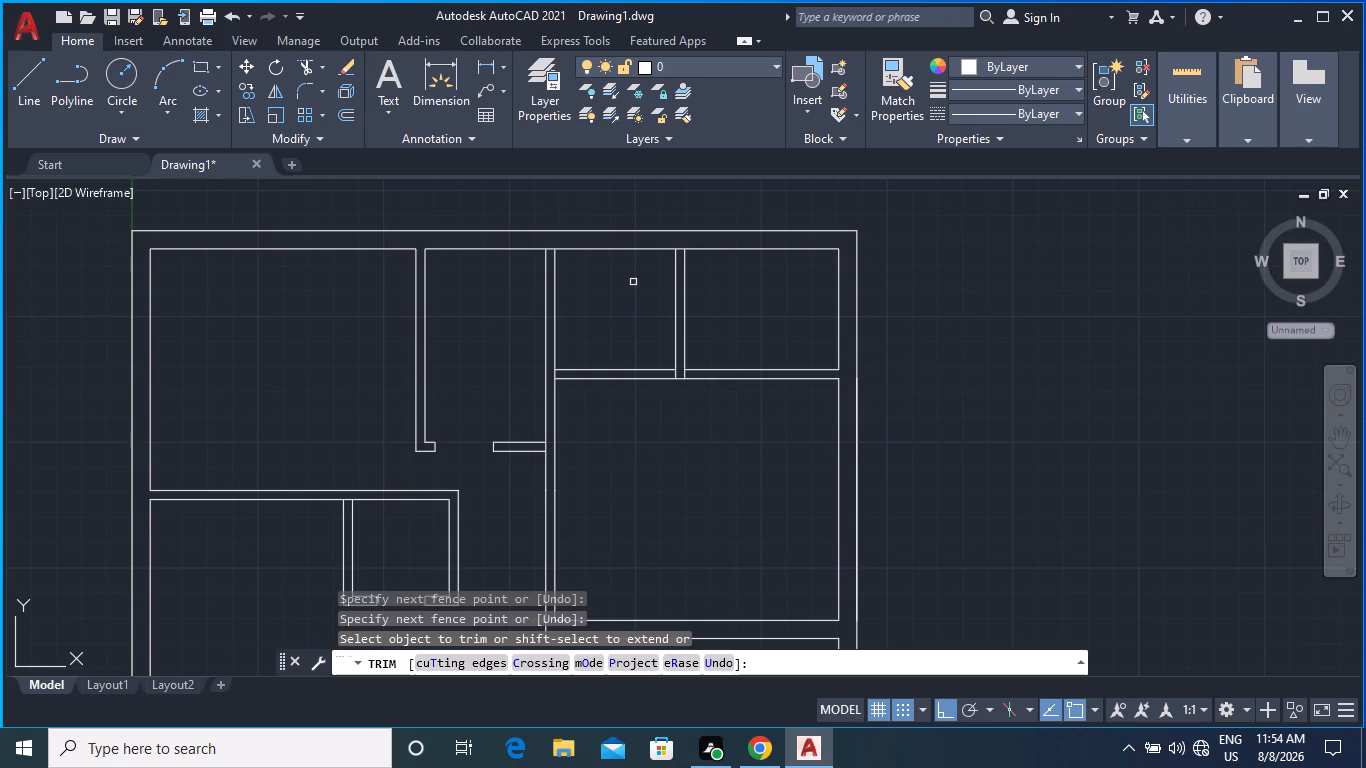
click(449, 77)
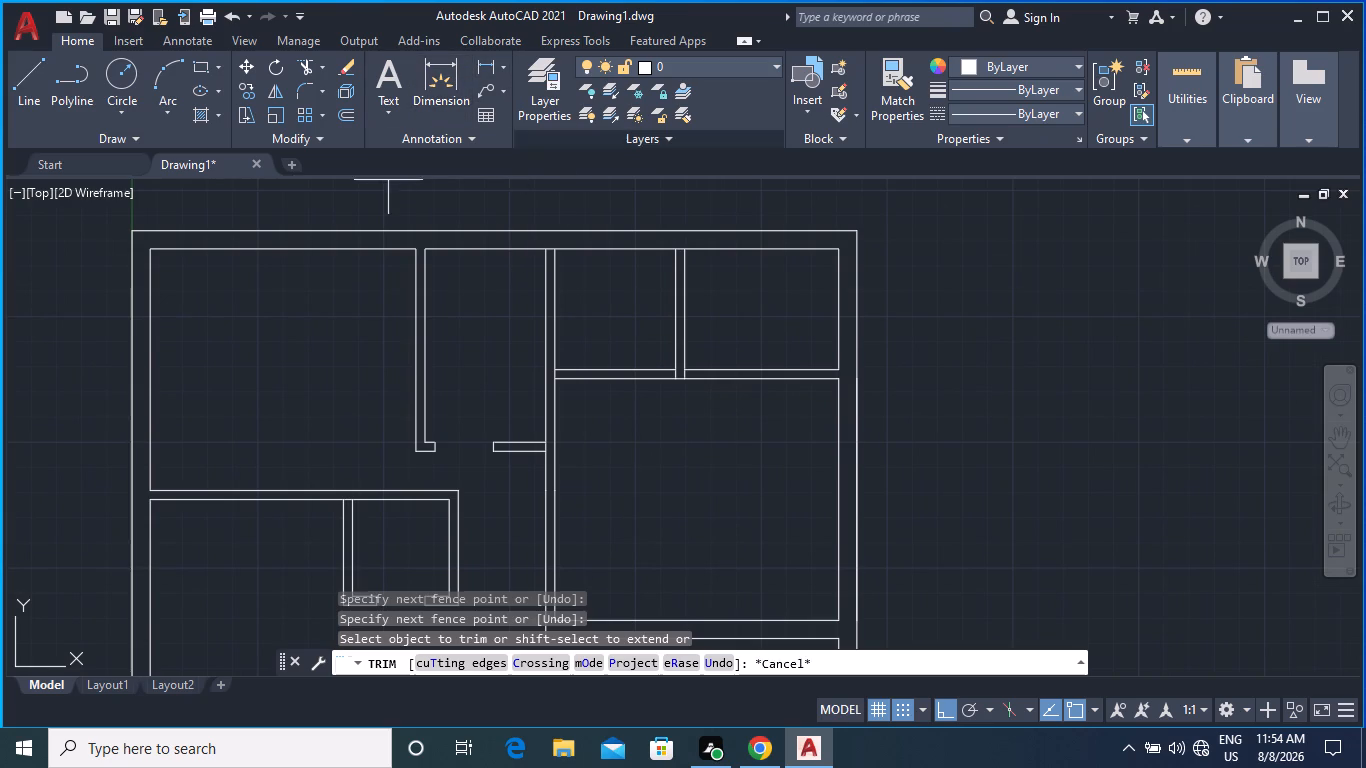
click(553, 253)
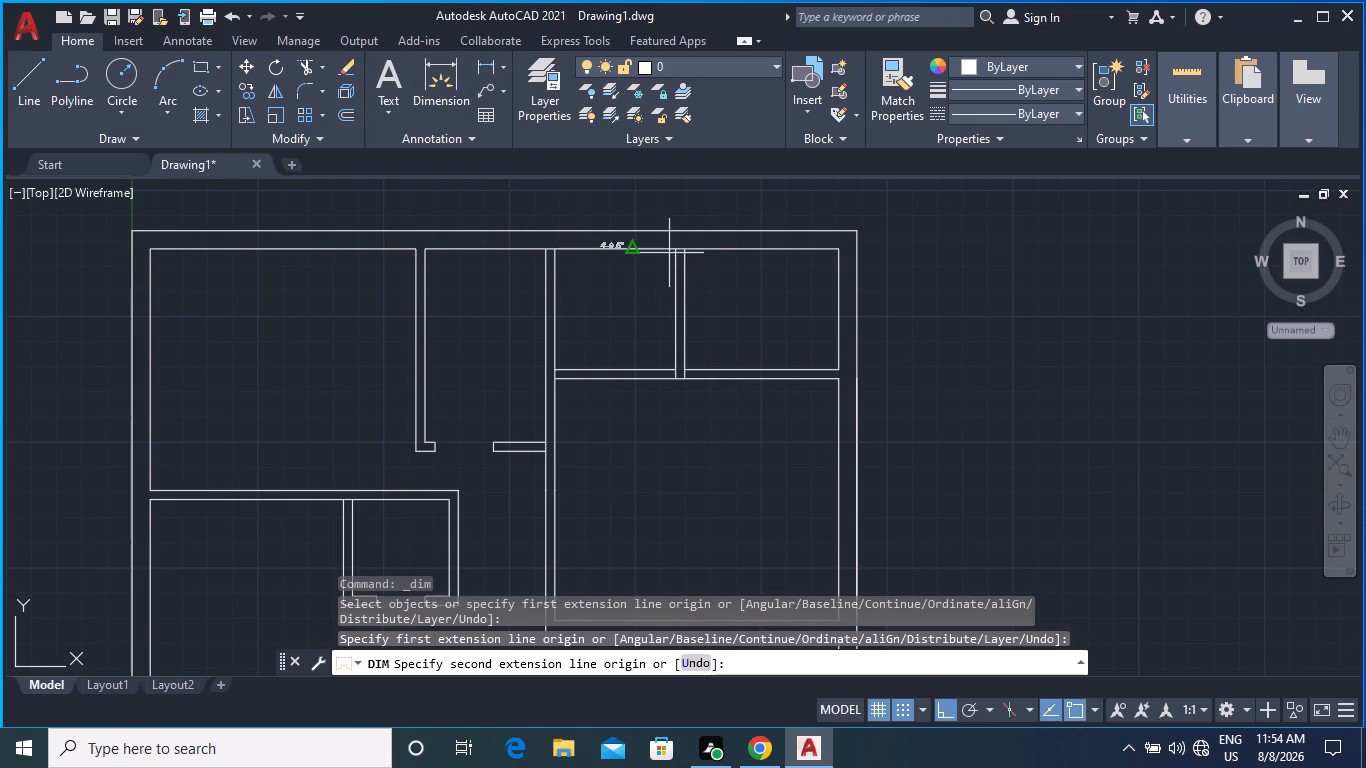
click(677, 253)
click(657, 192)
key(Escape)
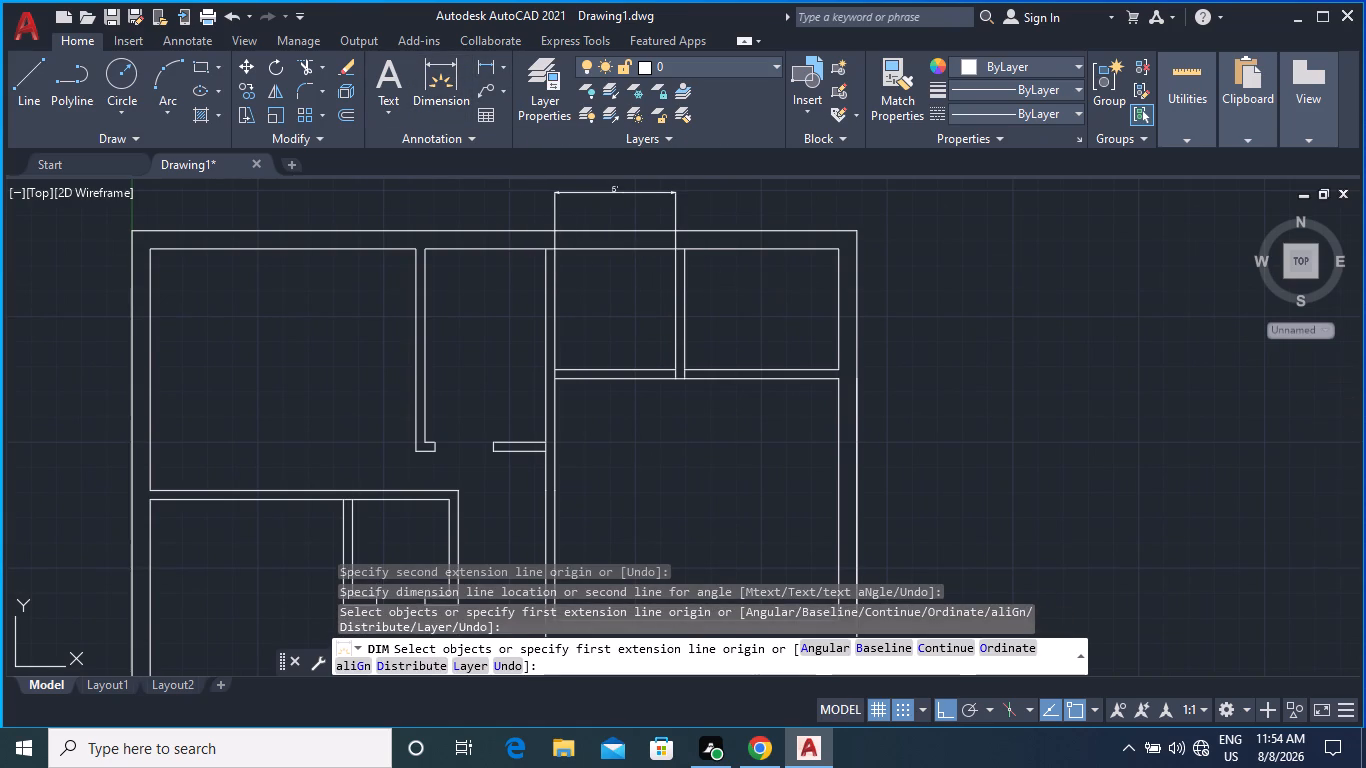
Undo the width dimension placed above the plan's top wall.
click(616, 181)
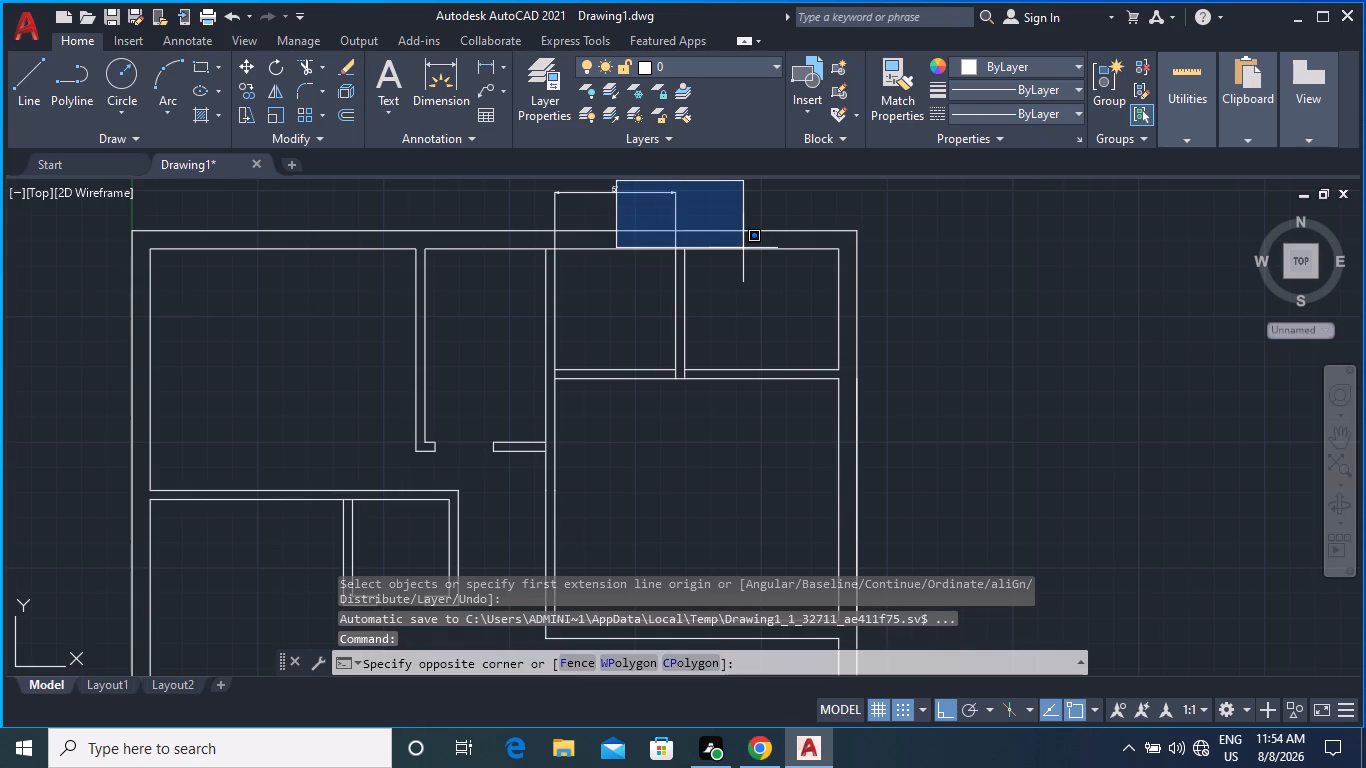
key(Escape)
key(ctrl+z)
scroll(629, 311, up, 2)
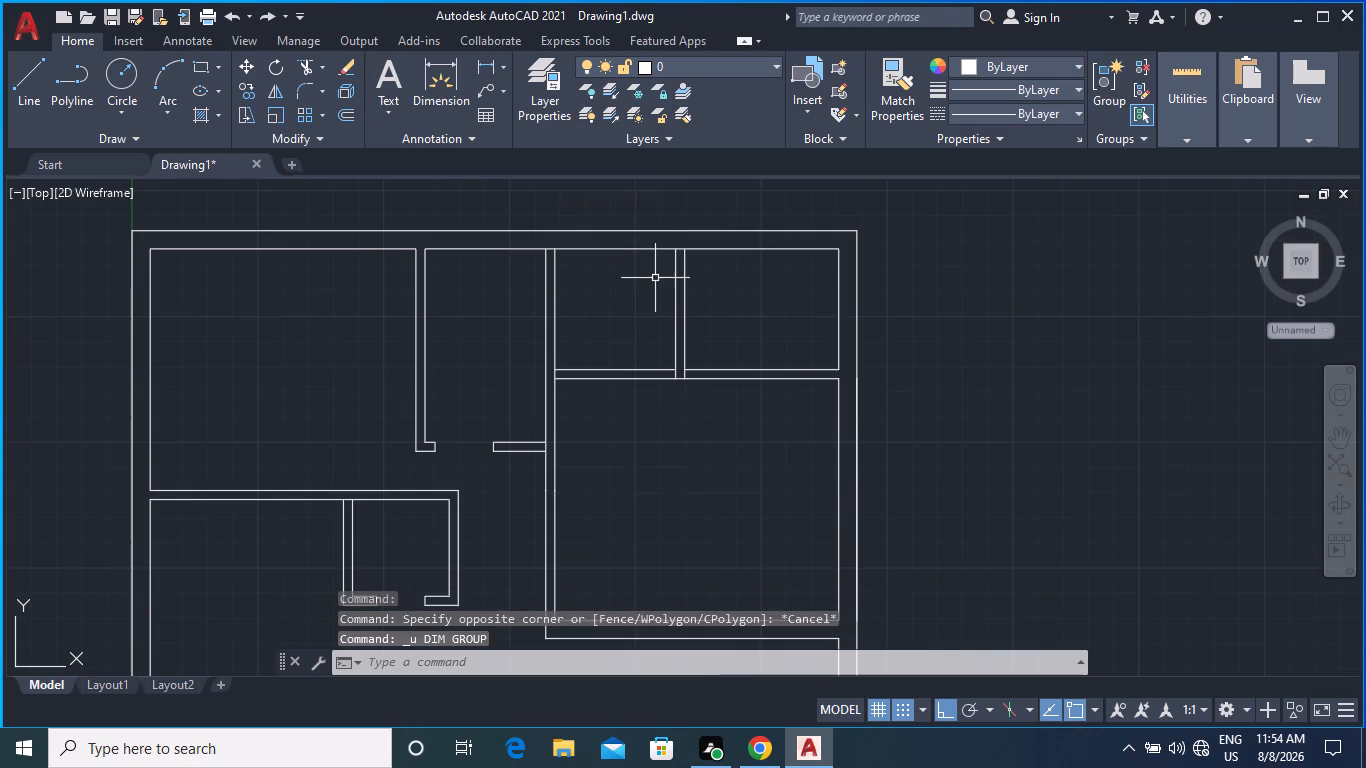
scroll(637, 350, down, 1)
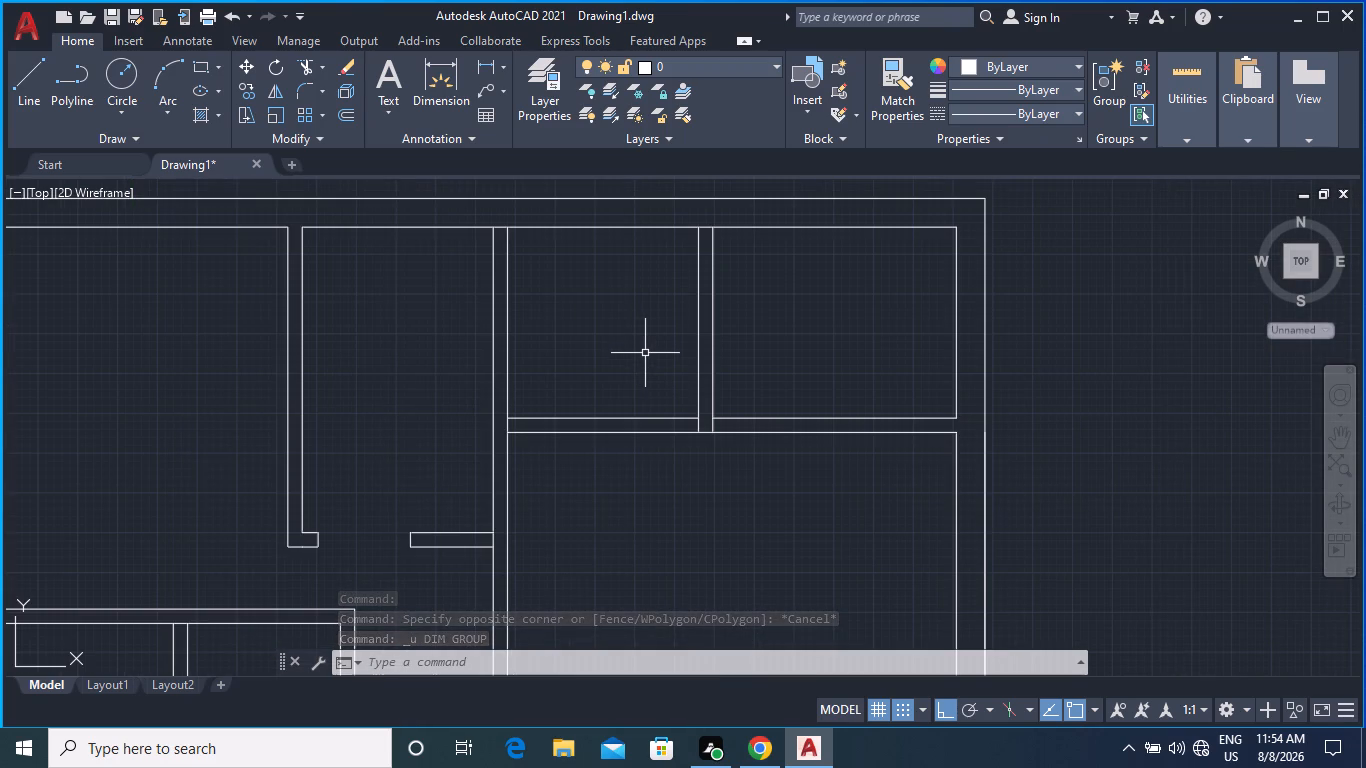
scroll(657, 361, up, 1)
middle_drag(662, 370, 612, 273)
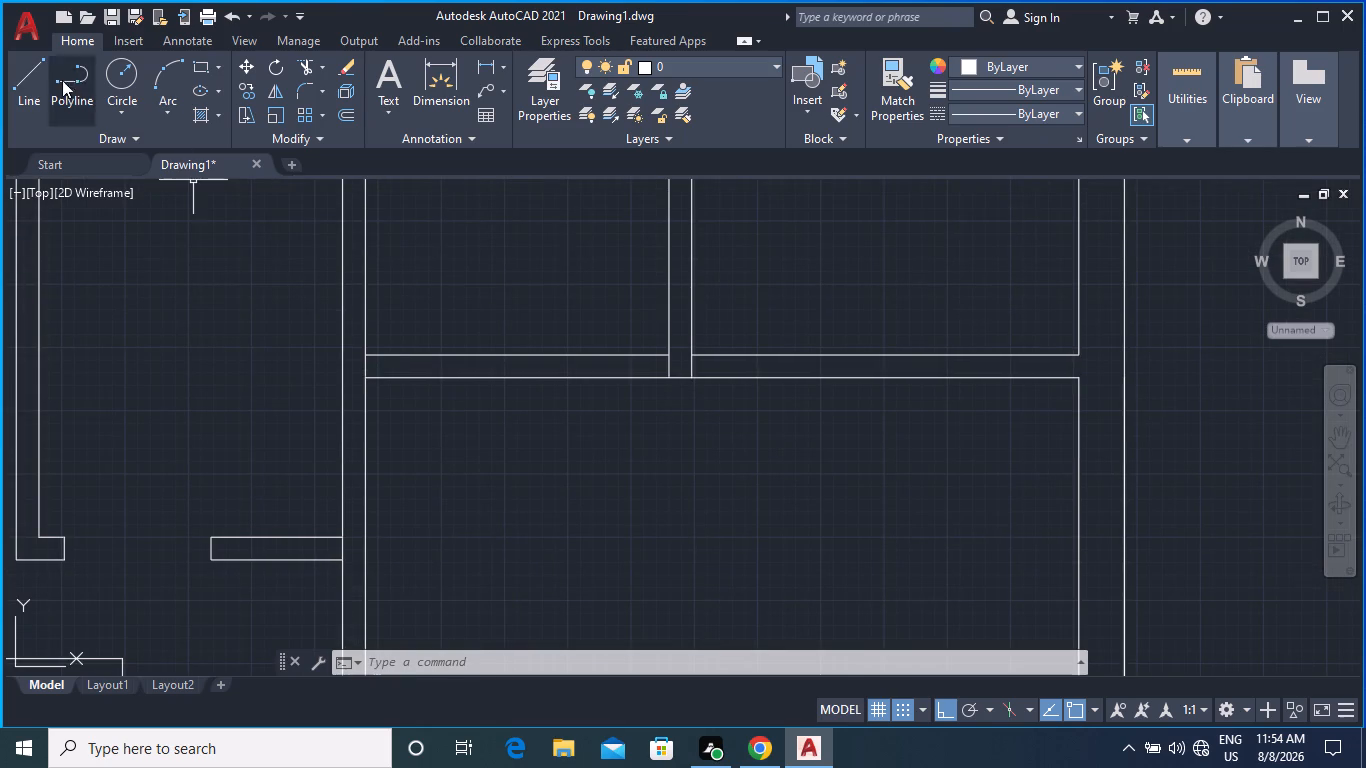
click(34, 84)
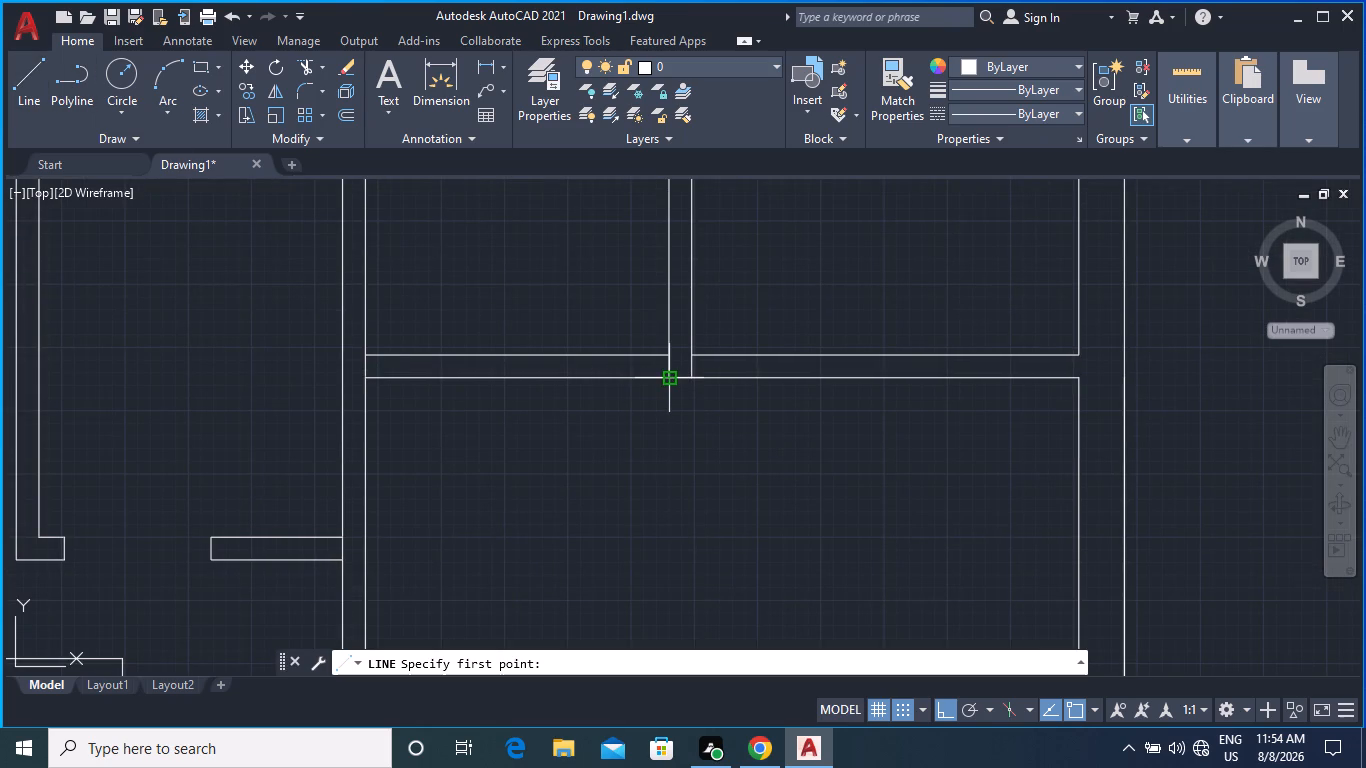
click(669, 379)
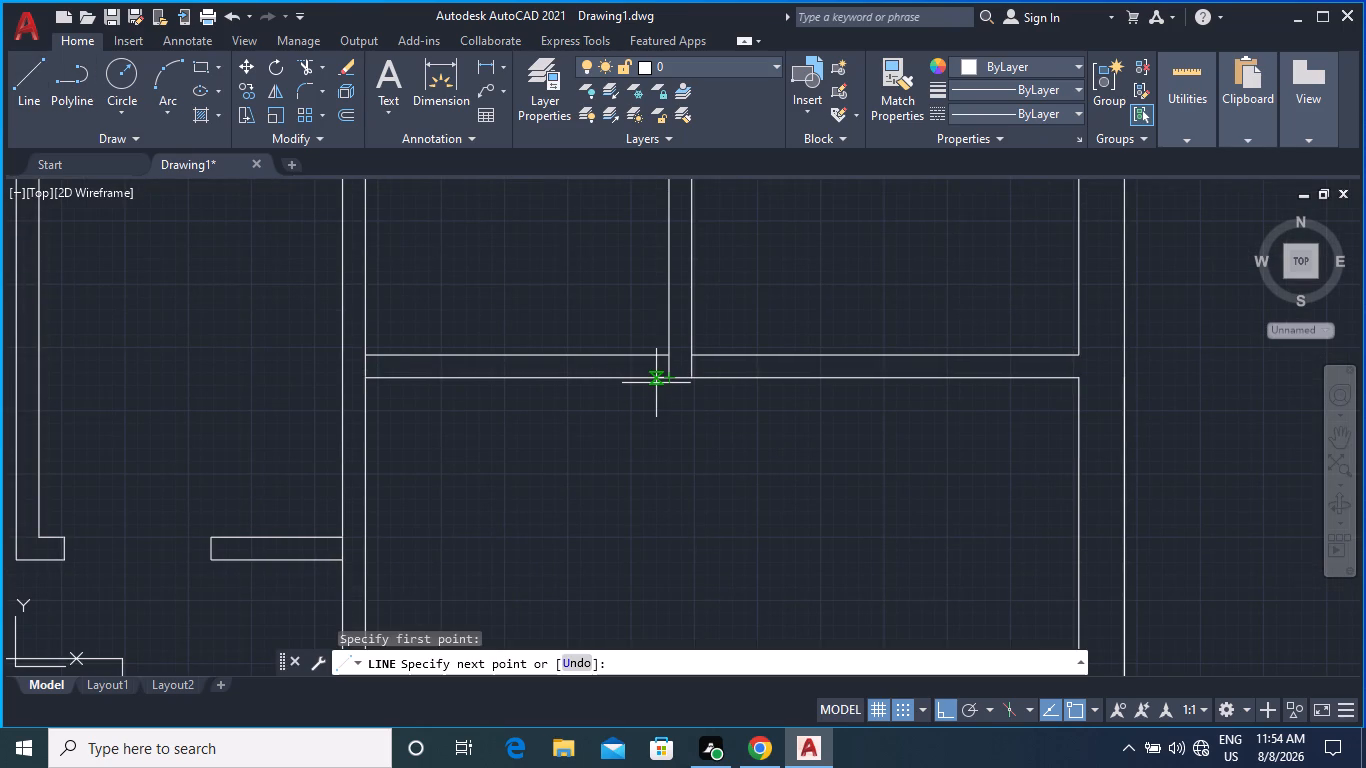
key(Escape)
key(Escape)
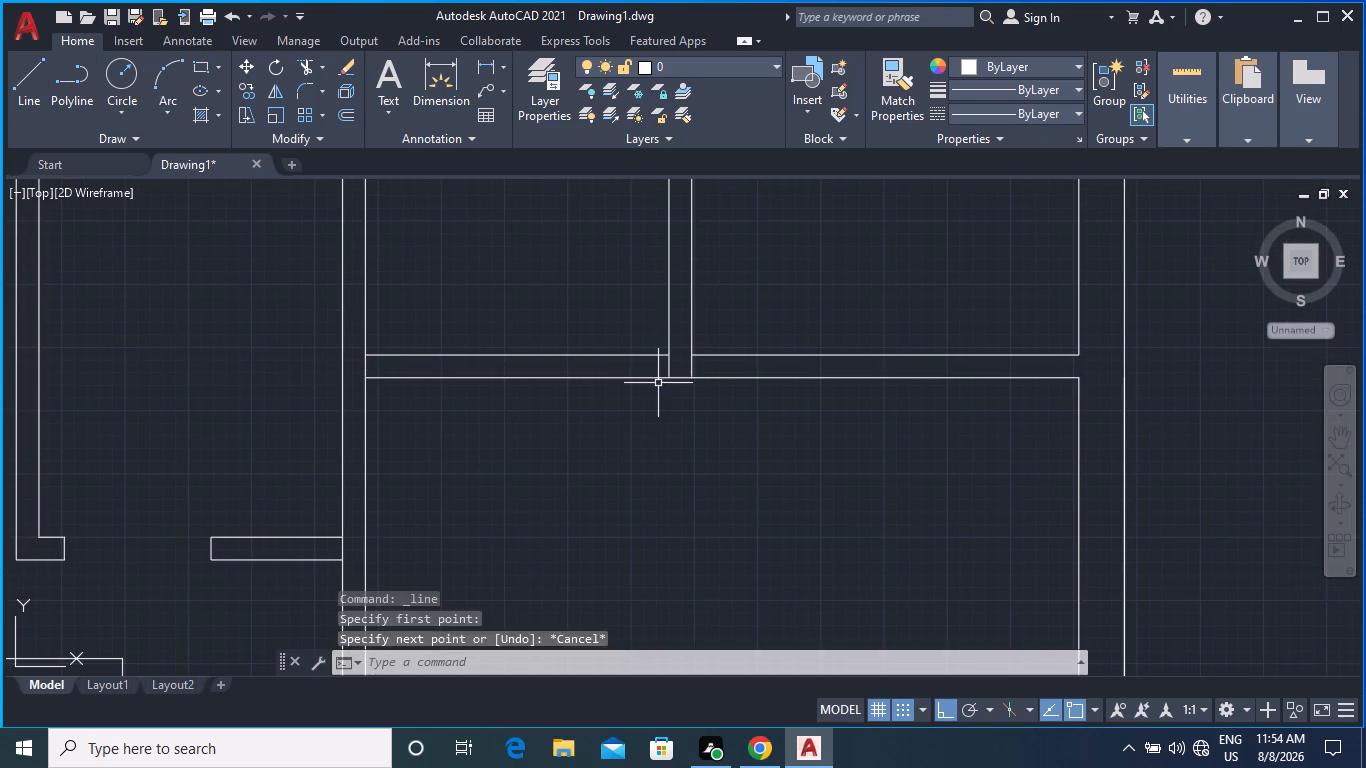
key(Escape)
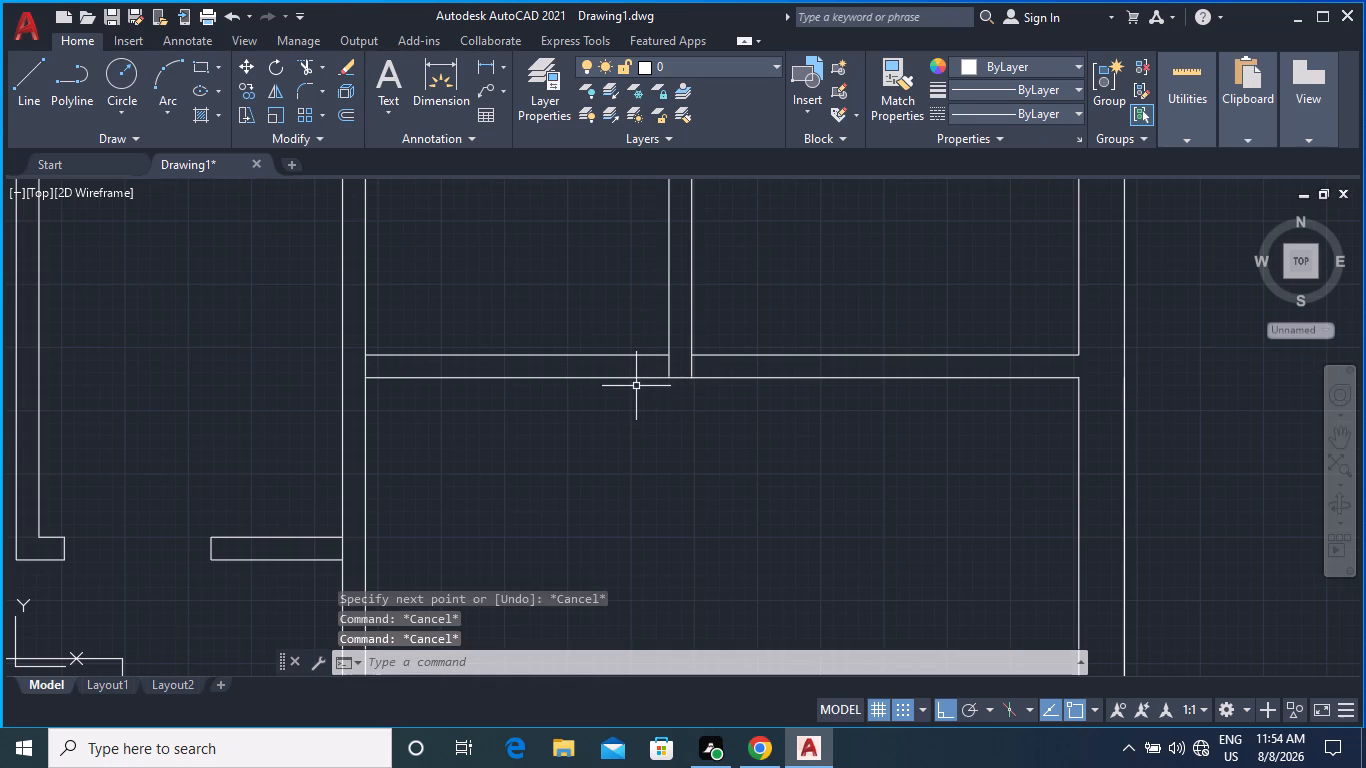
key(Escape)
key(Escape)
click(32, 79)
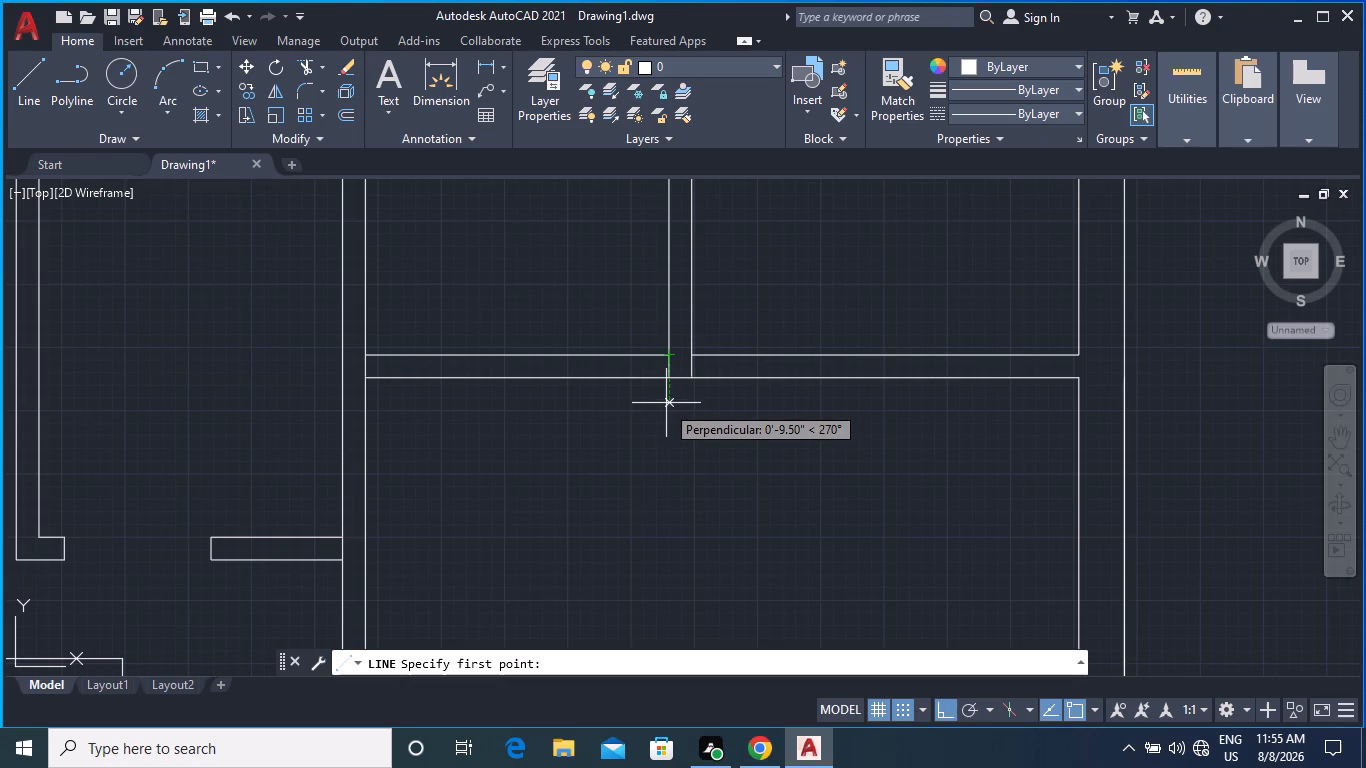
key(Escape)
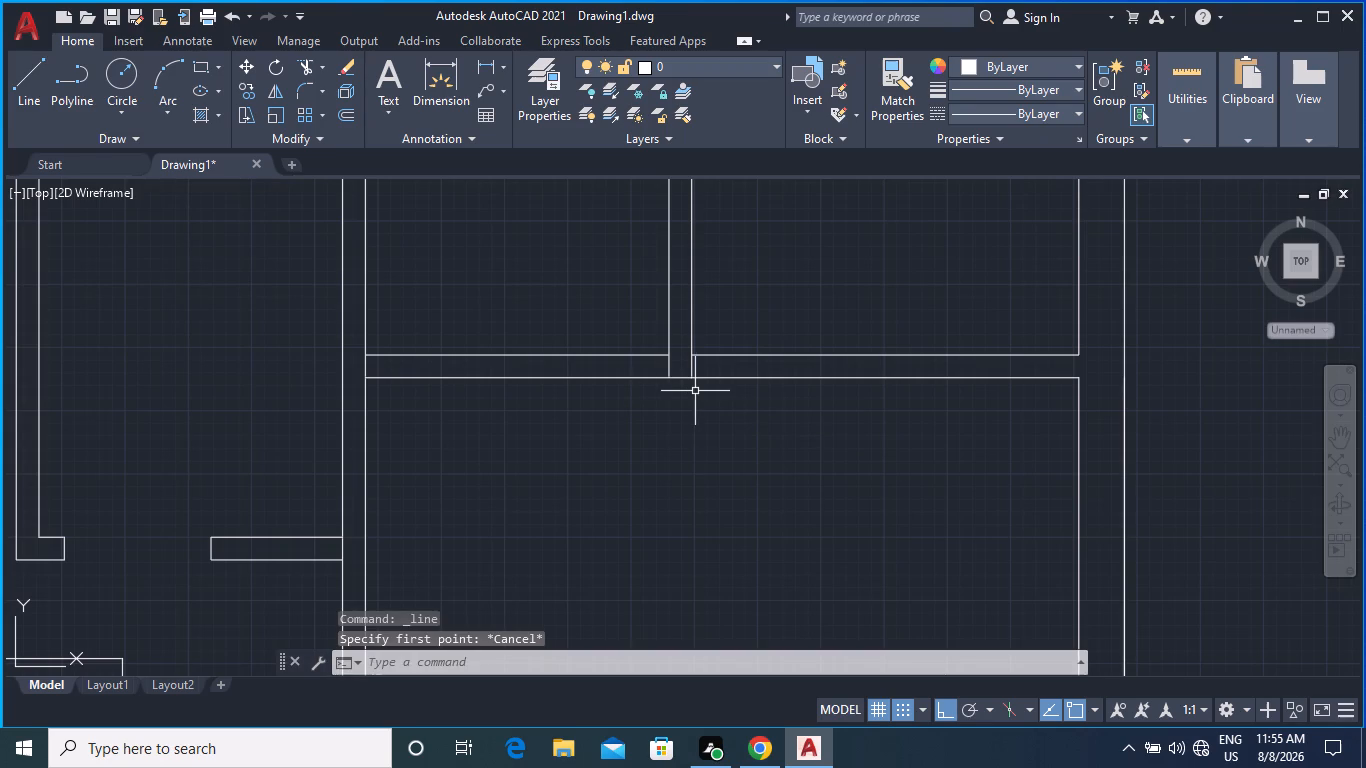
Draw a short line across the small room's bottom wall, offset 4" left of the partition at its right side.
key(l)
key(Return)
text(tk)
key(Return)
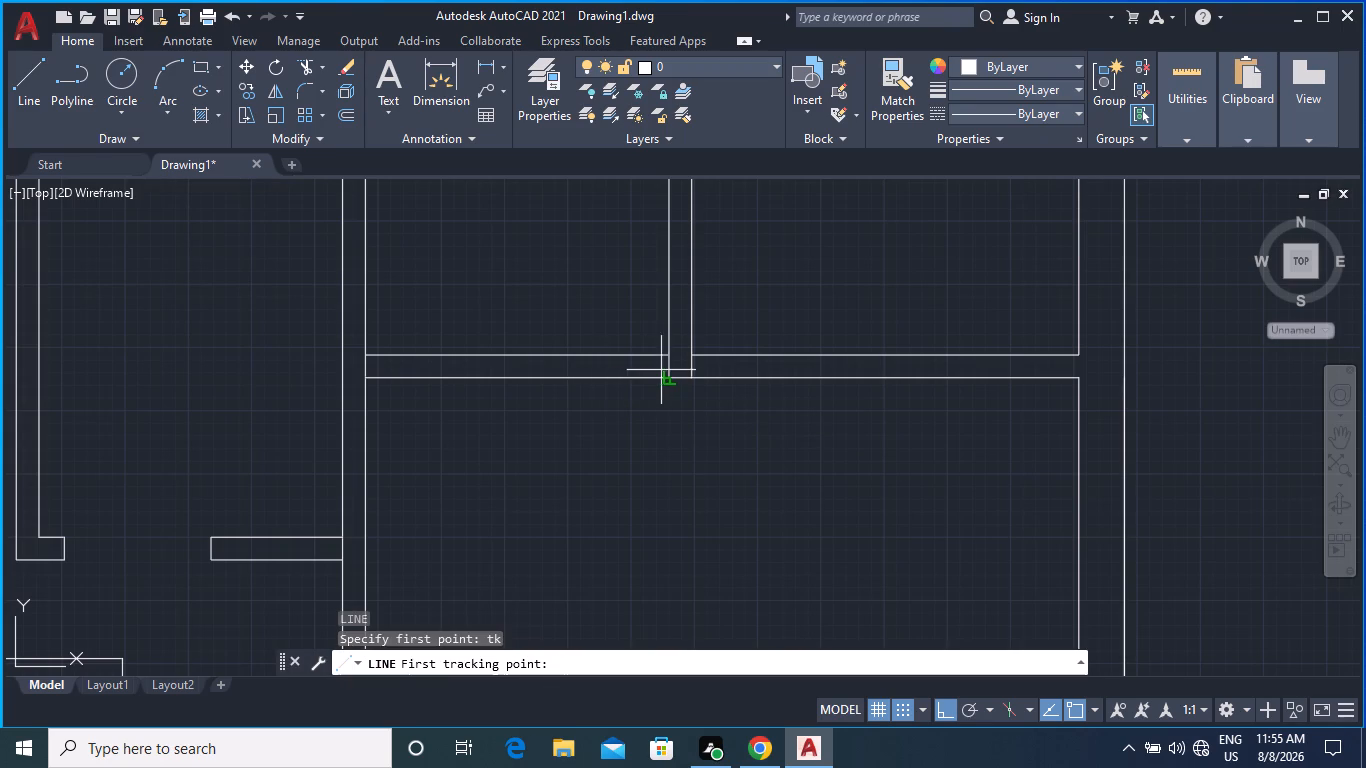
click(675, 381)
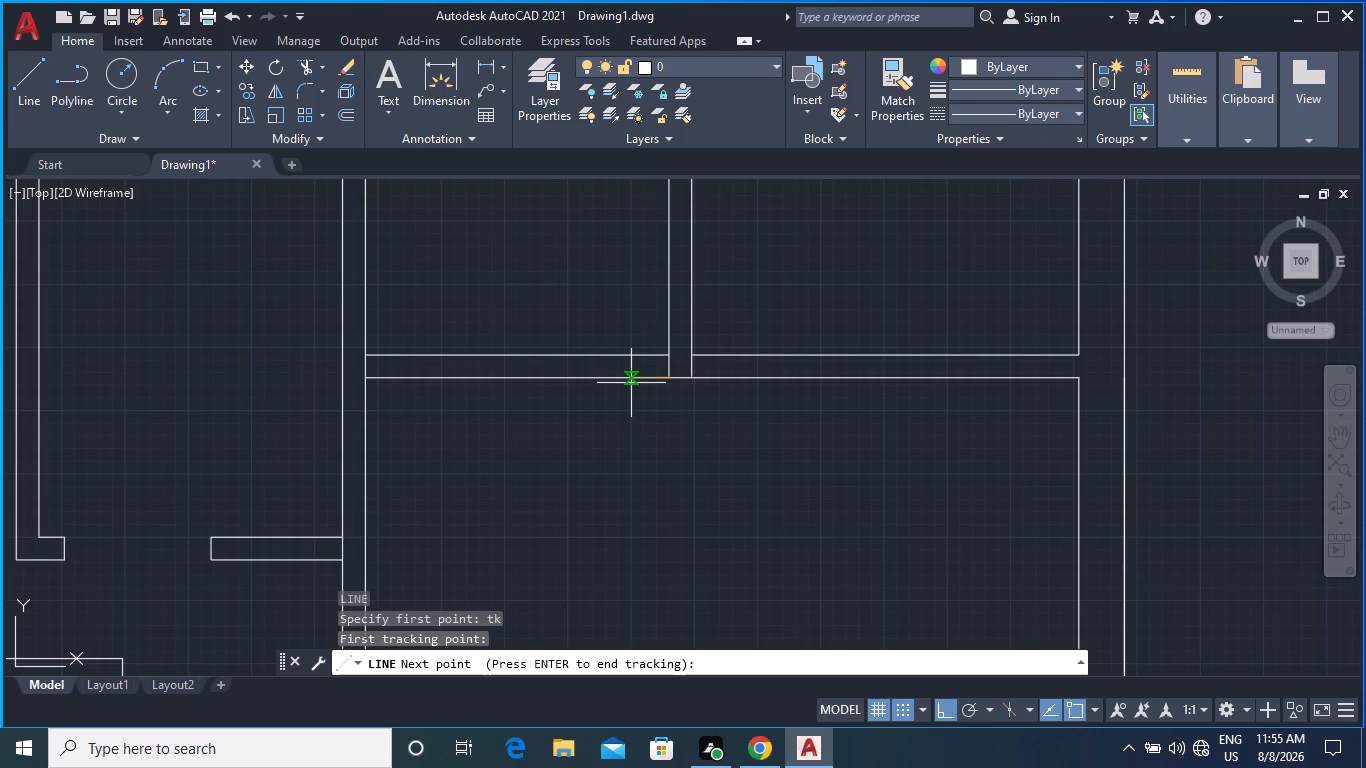
text(4")
key(Return)
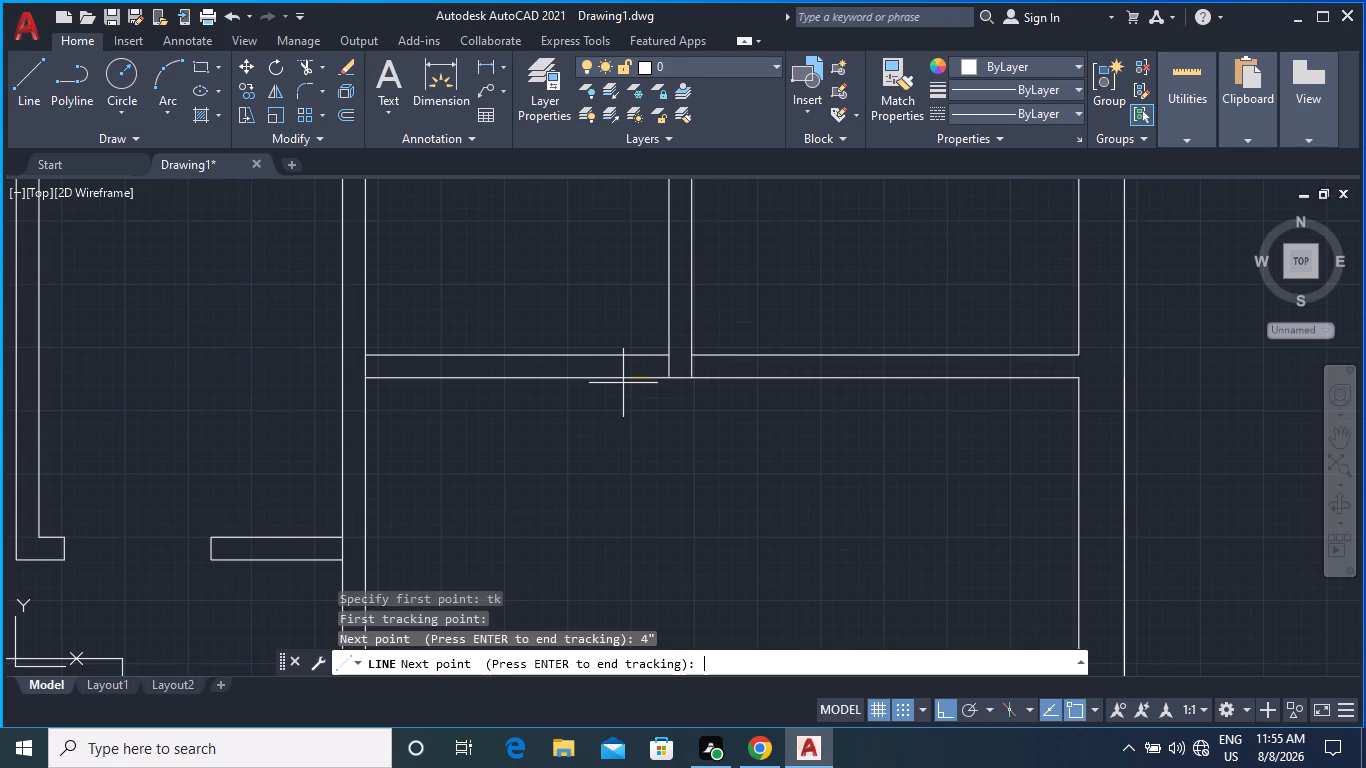
key(Return)
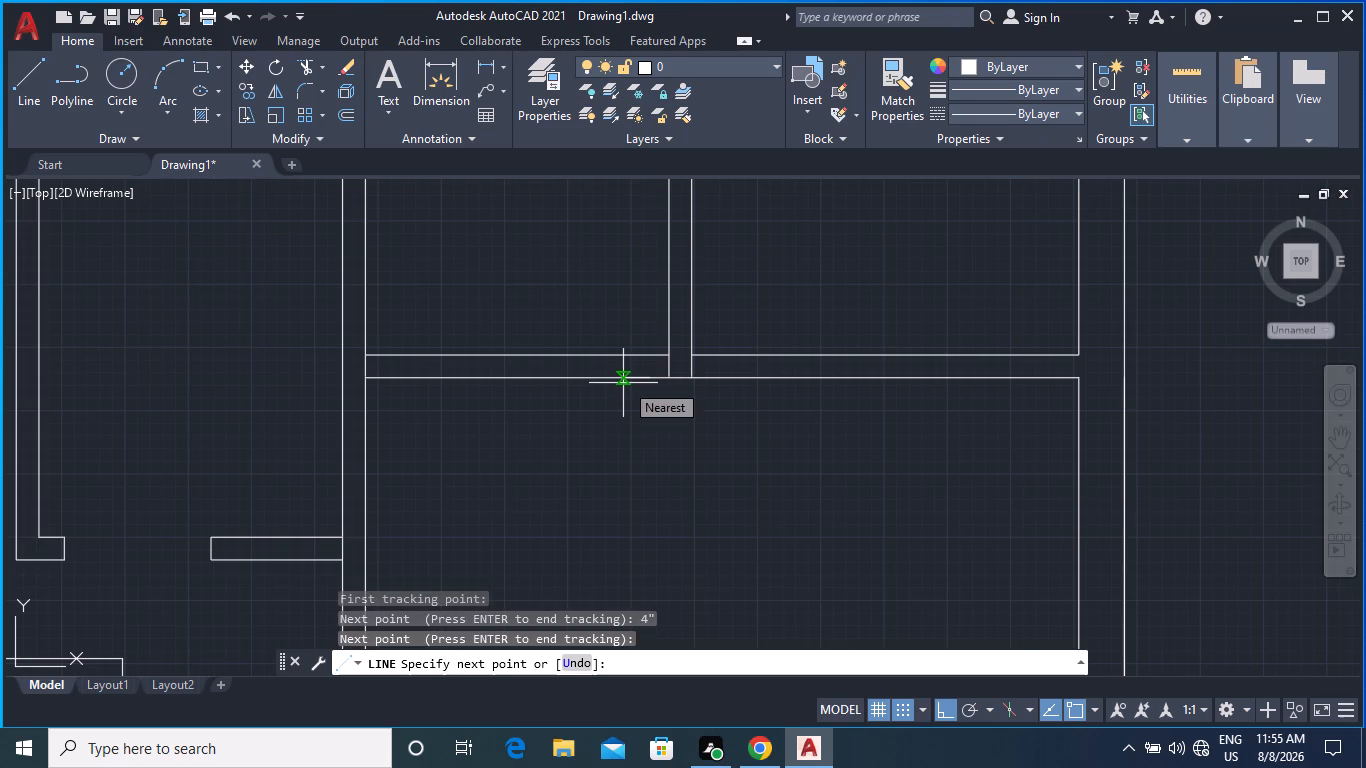
double_click(650, 354)
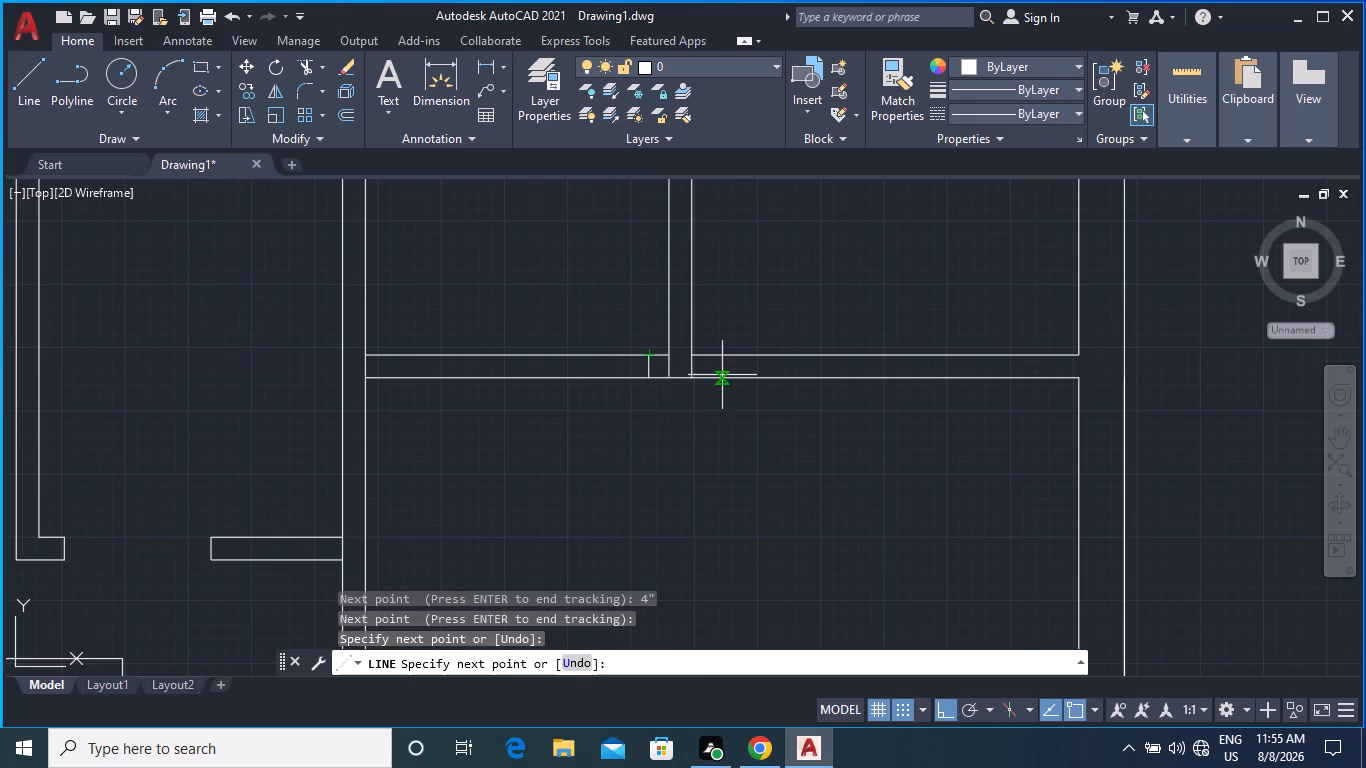
key(Escape)
Try copying the short line 3' left, undo it, and copy it 2'6" left instead to mark the opening's other side.
scroll(696, 394, up, 1)
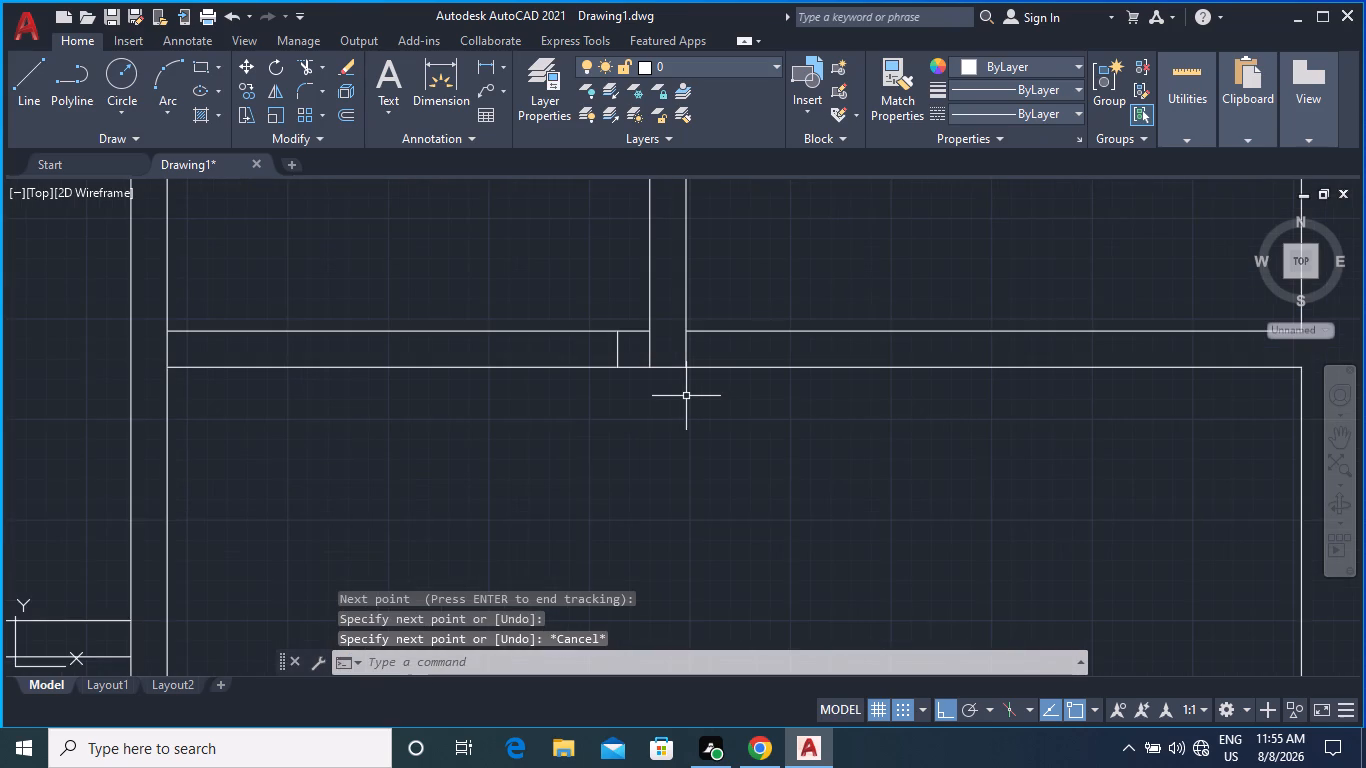
middle_drag(656, 396, 716, 508)
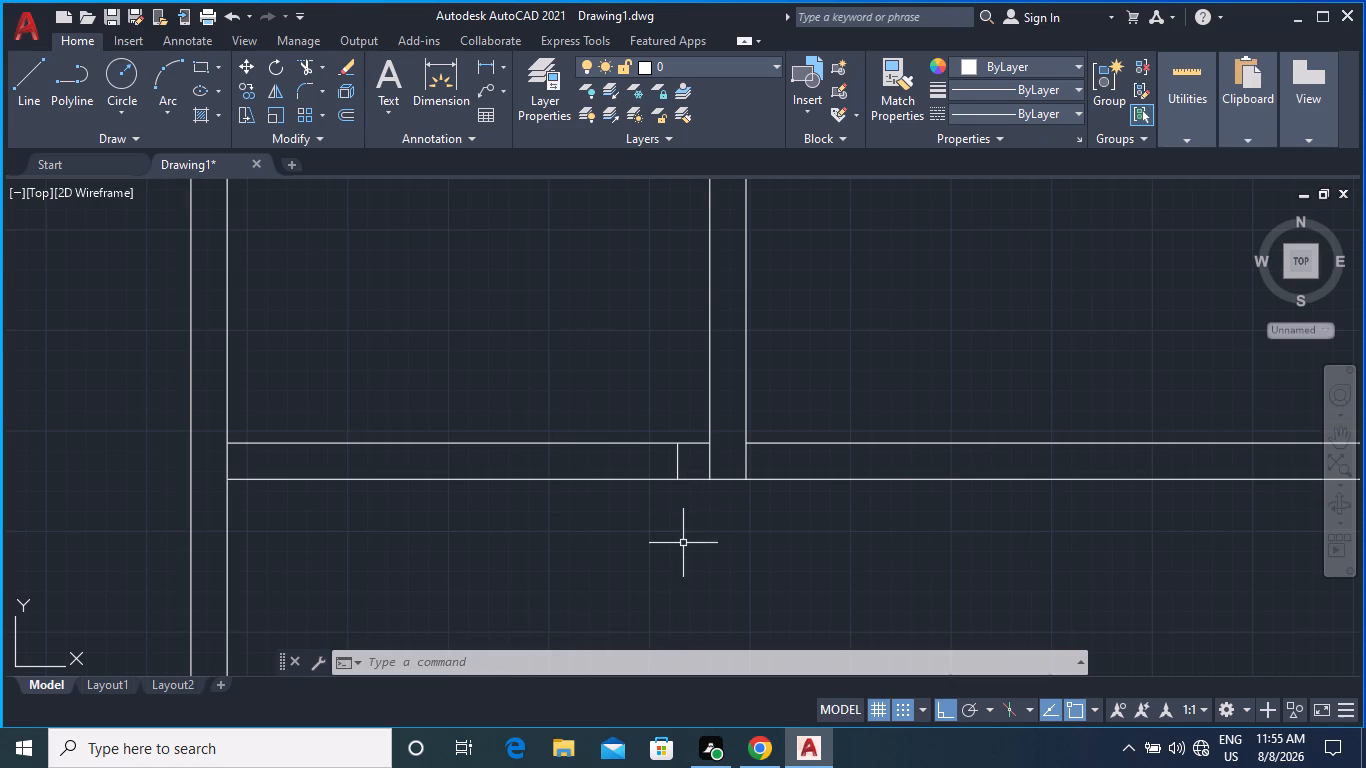
middle_drag(678, 544, 740, 505)
scroll(731, 444, up, 1)
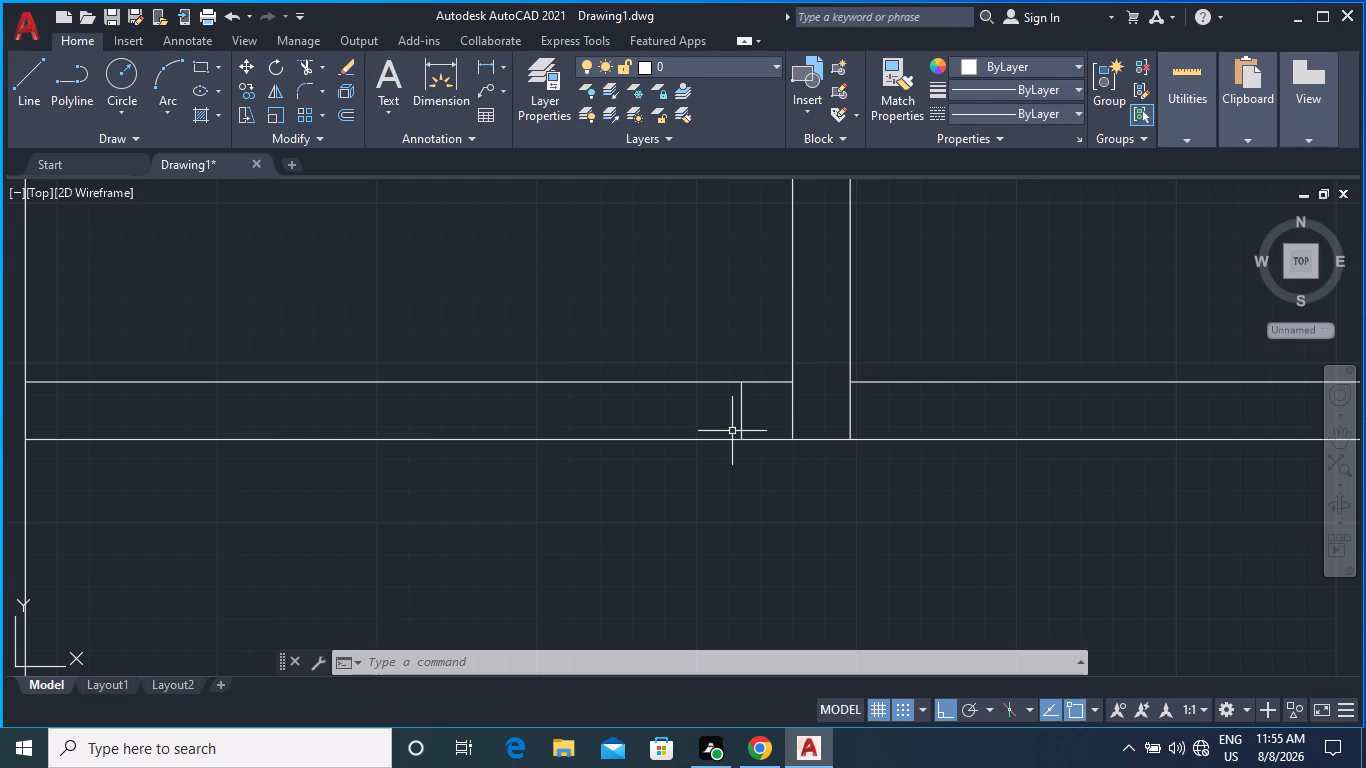
click(740, 428)
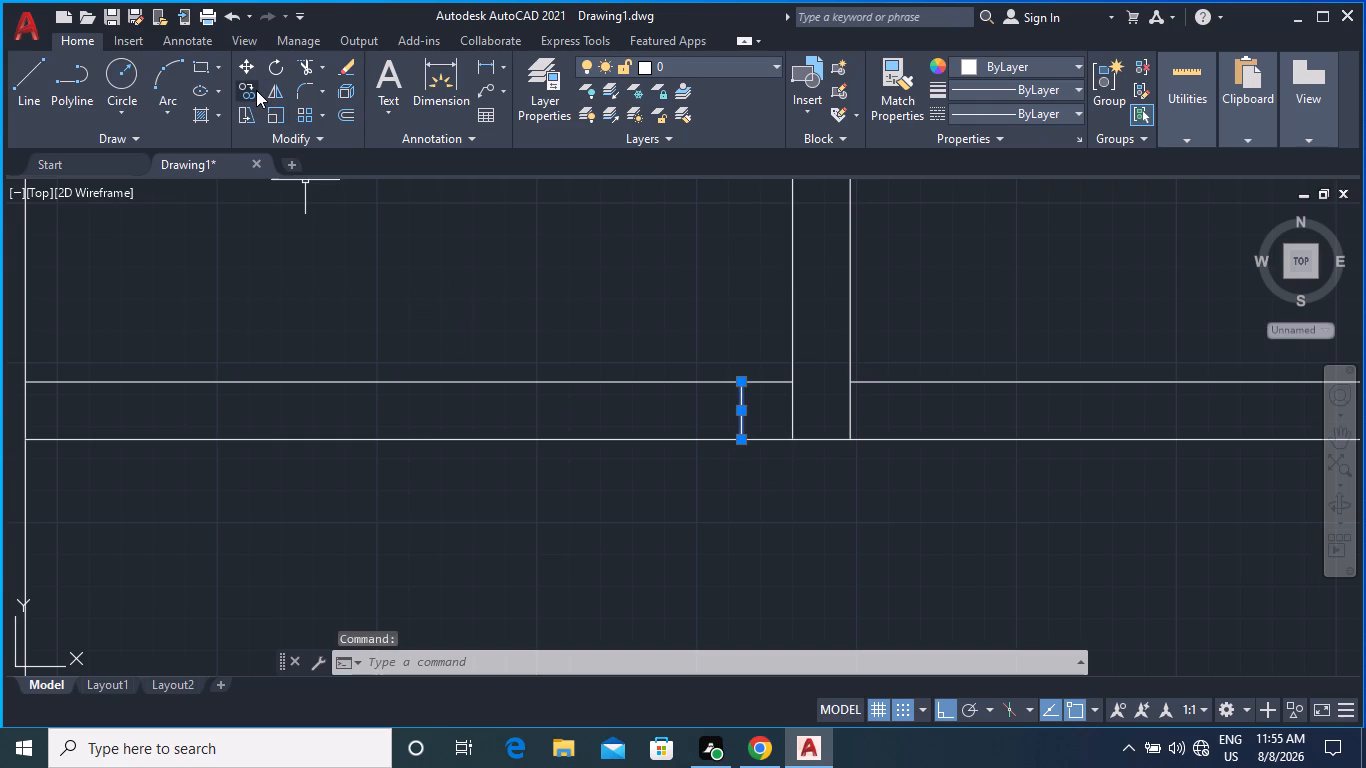
click(256, 90)
click(738, 439)
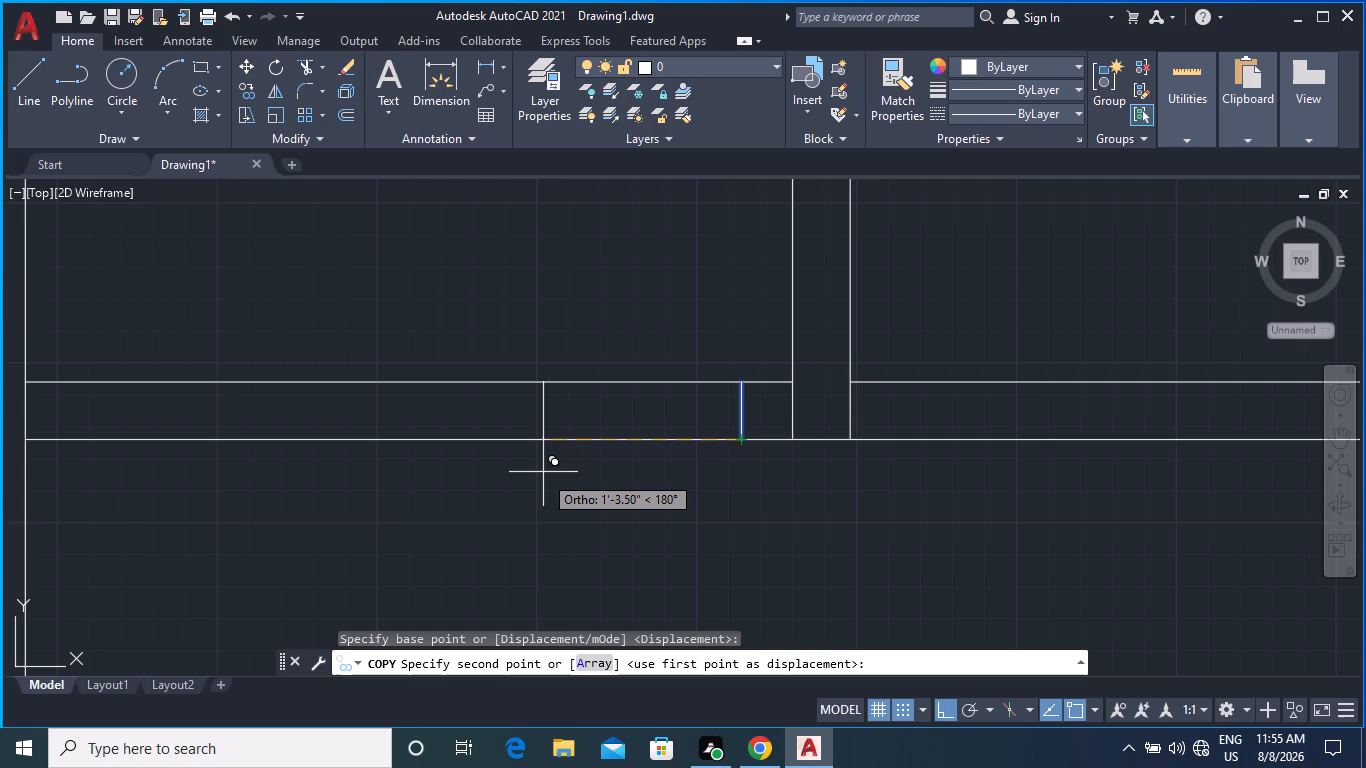
key(3)
key(apostrophe)
key(Return)
scroll(516, 483, down, 2)
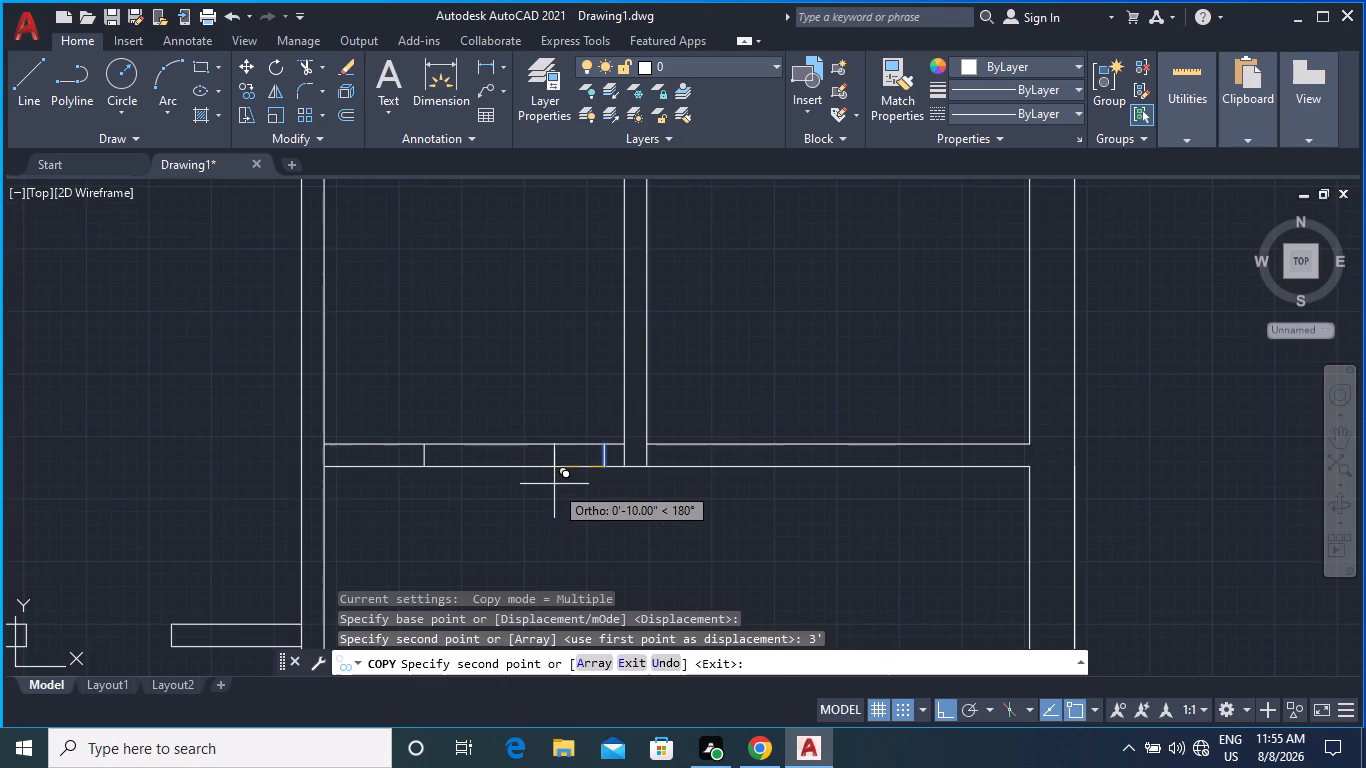
key(ctrl+z)
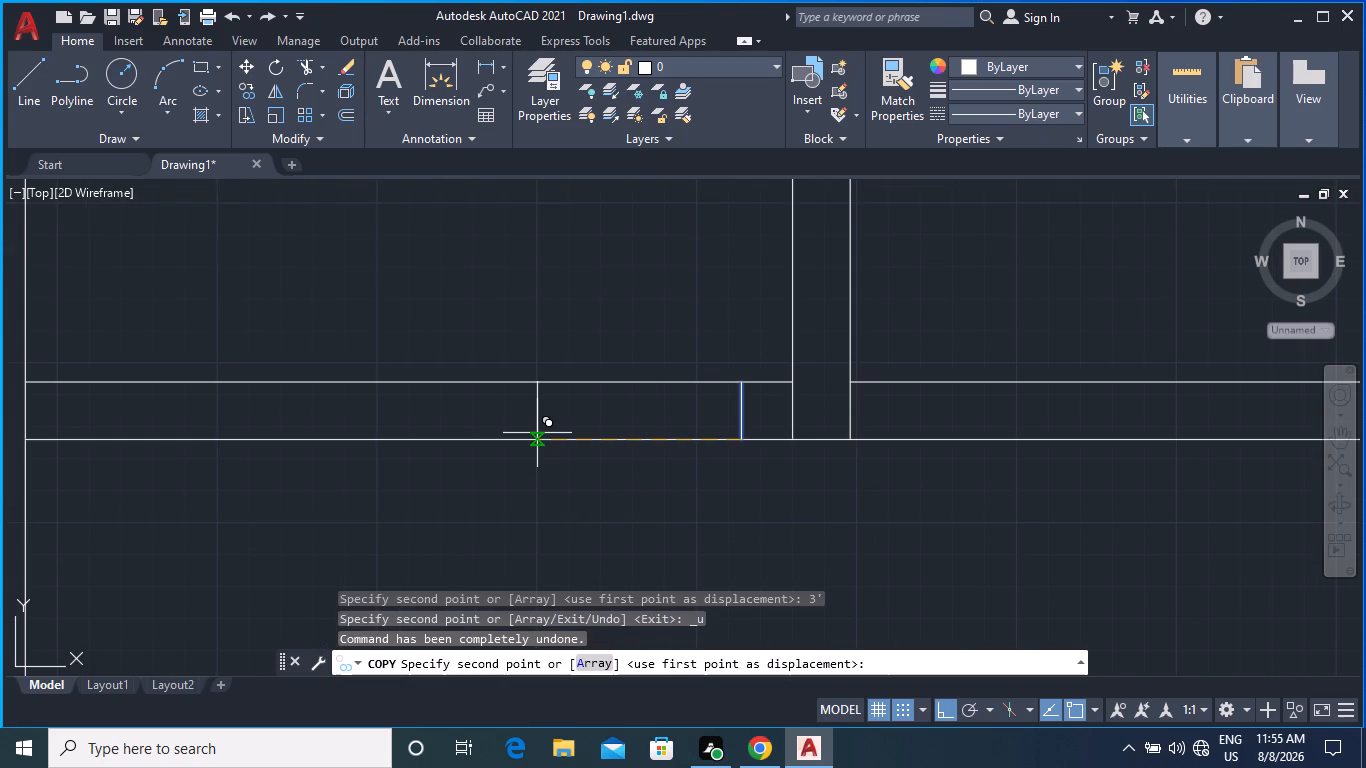
key(2)
key(apostrophe)
text(6")
key(Return)
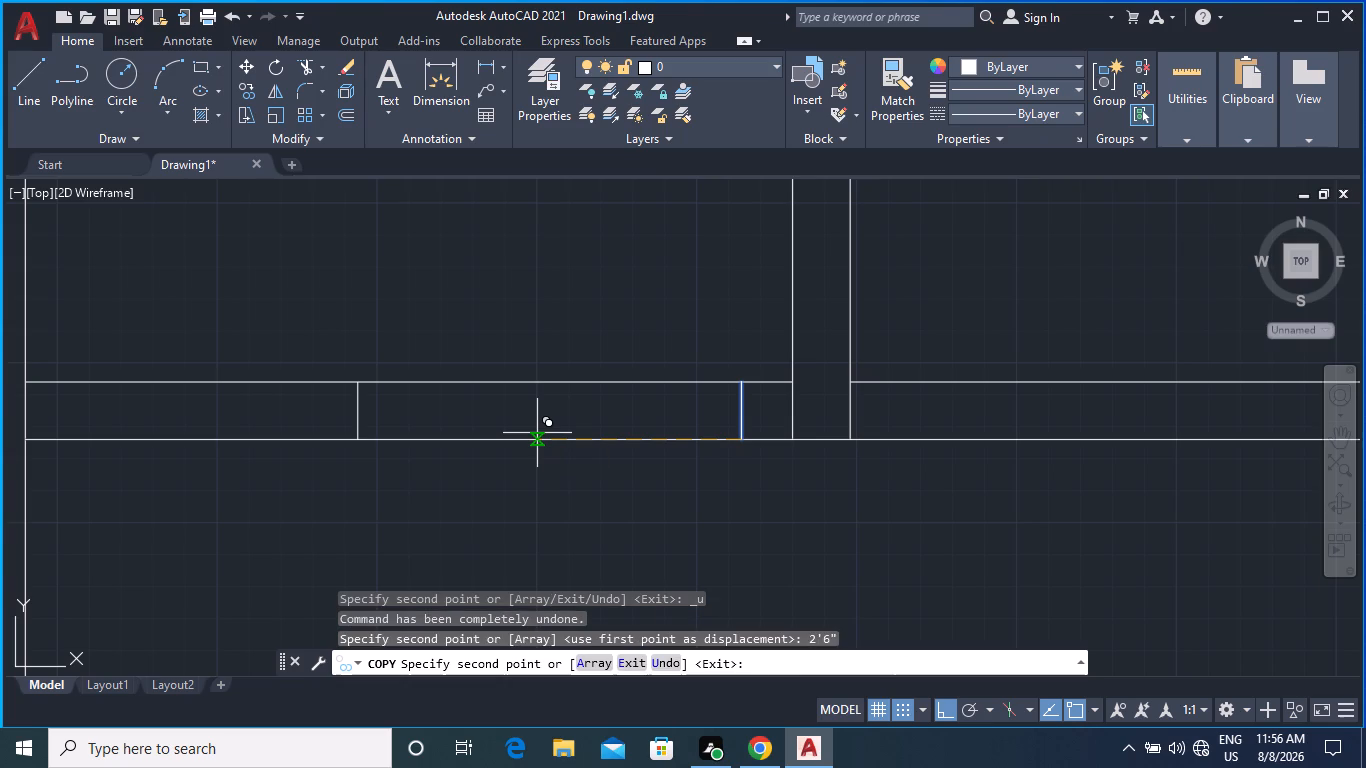
key(Return)
Trim both faces of the small room's bottom wall between the two short lines to cut the door opening.
scroll(634, 506, down, 3)
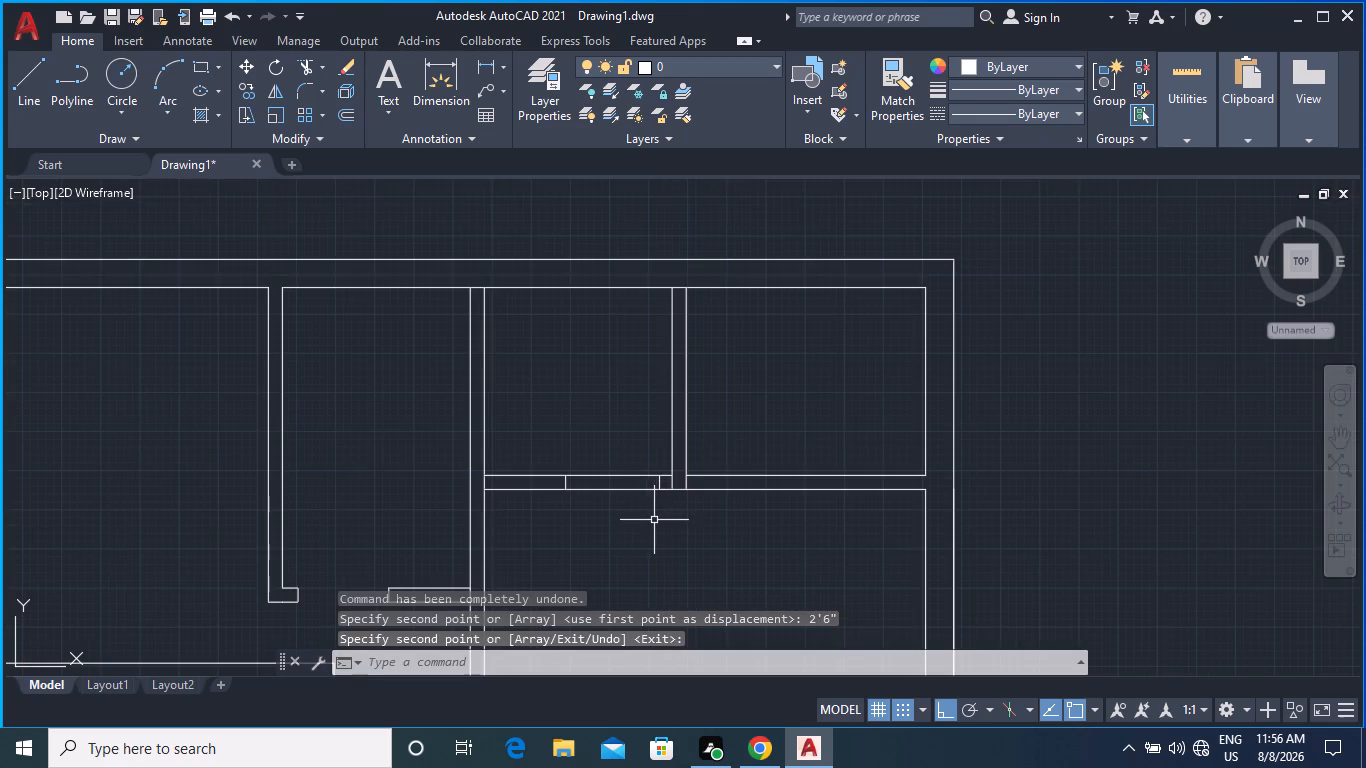
middle_drag(653, 520, 656, 448)
scroll(644, 456, up, 1)
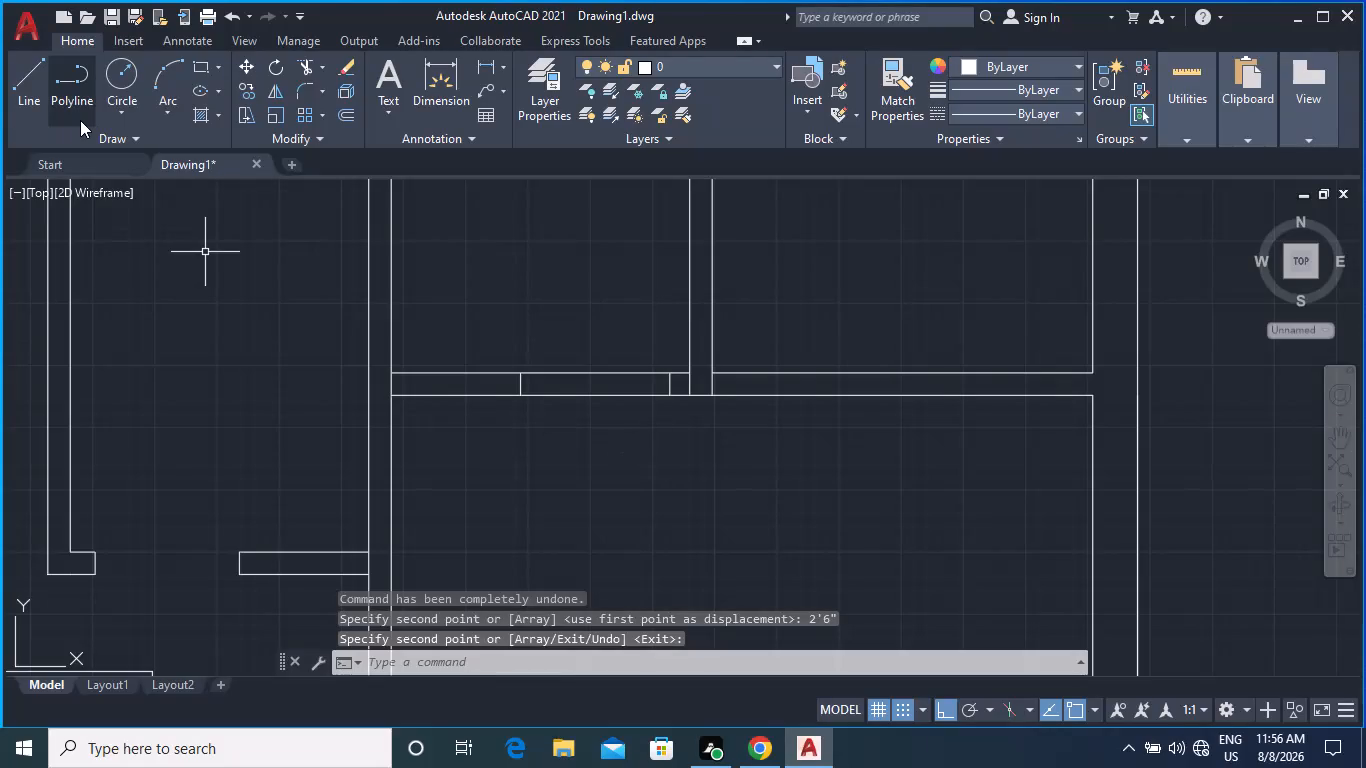
text(tr)
key(Return)
click(541, 326)
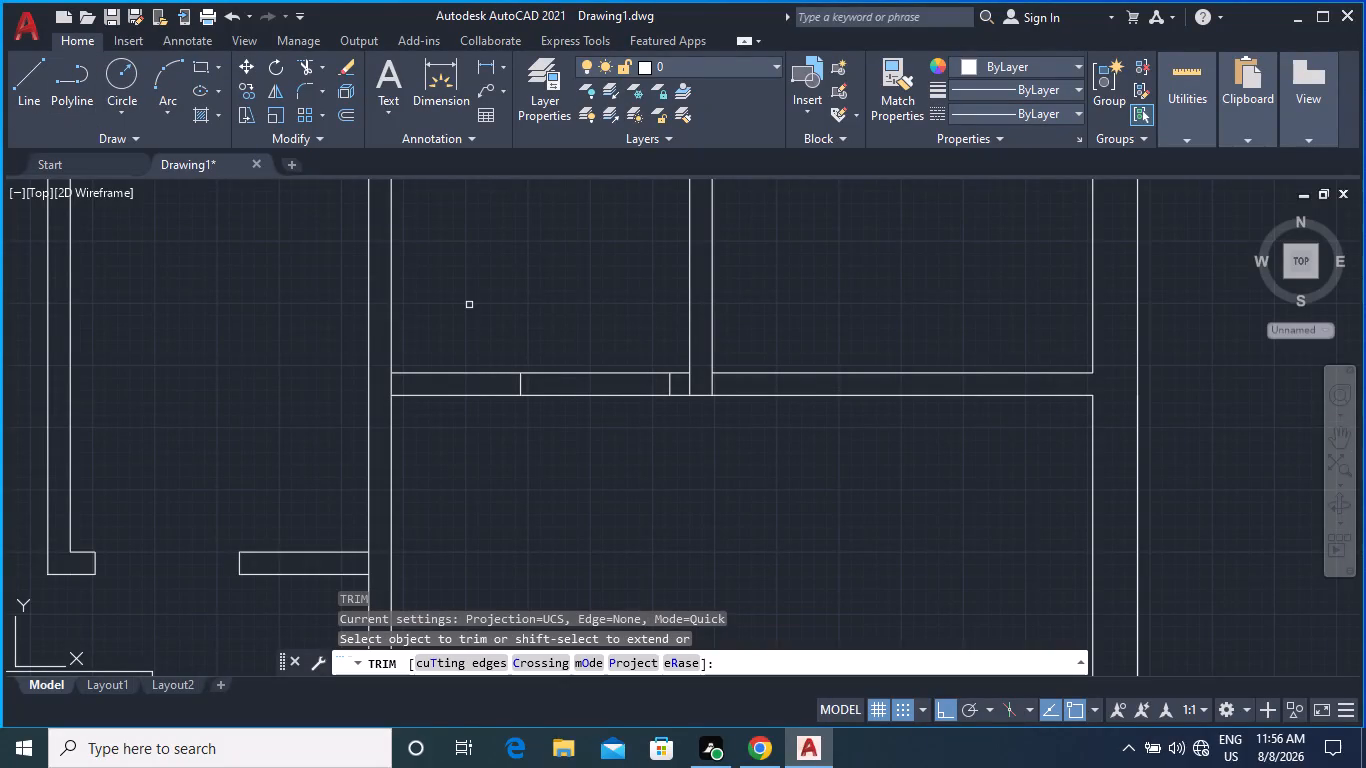
click(624, 438)
Draw a short line across the top-right room's bottom wall, offset 4" right of the partition at its left side.
scroll(558, 324, down, 2)
middle_drag(561, 311, 478, 371)
scroll(500, 368, up, 1)
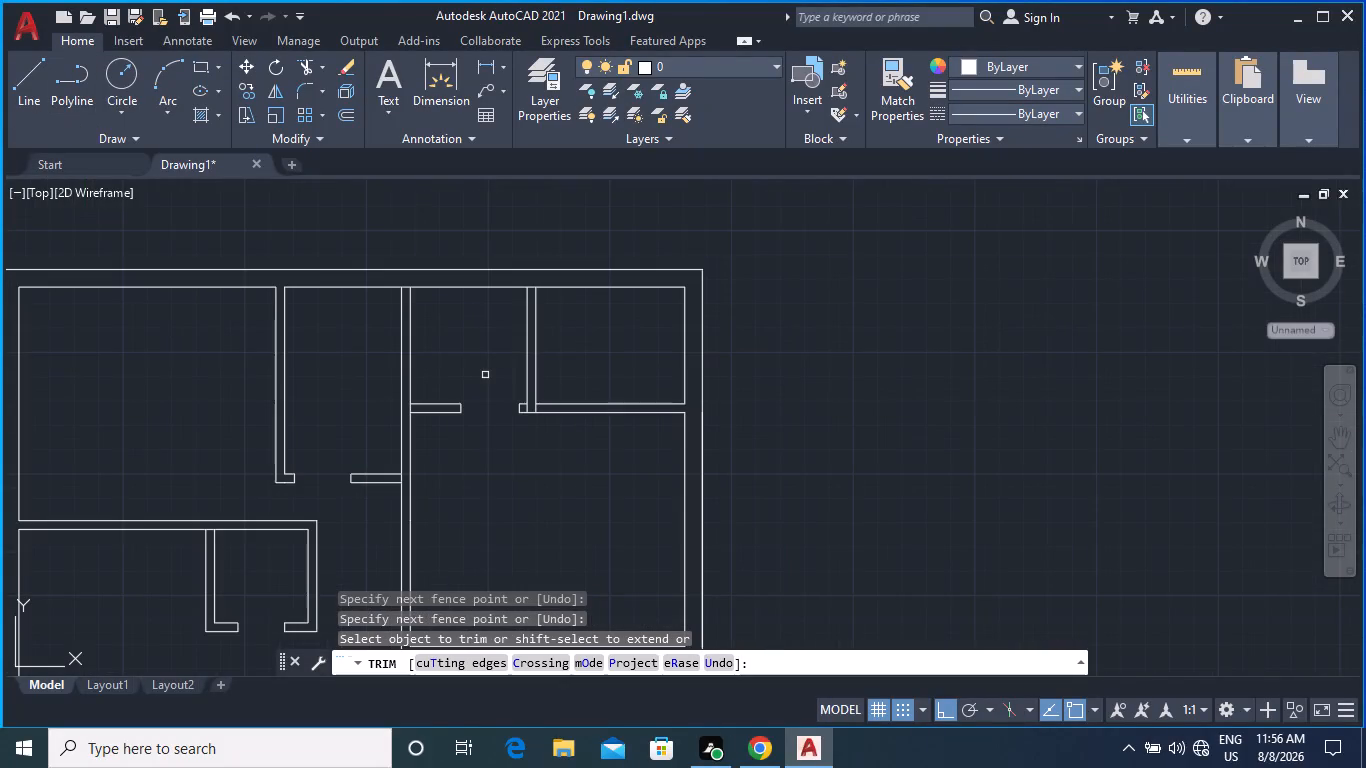
middle_drag(656, 331, 540, 361)
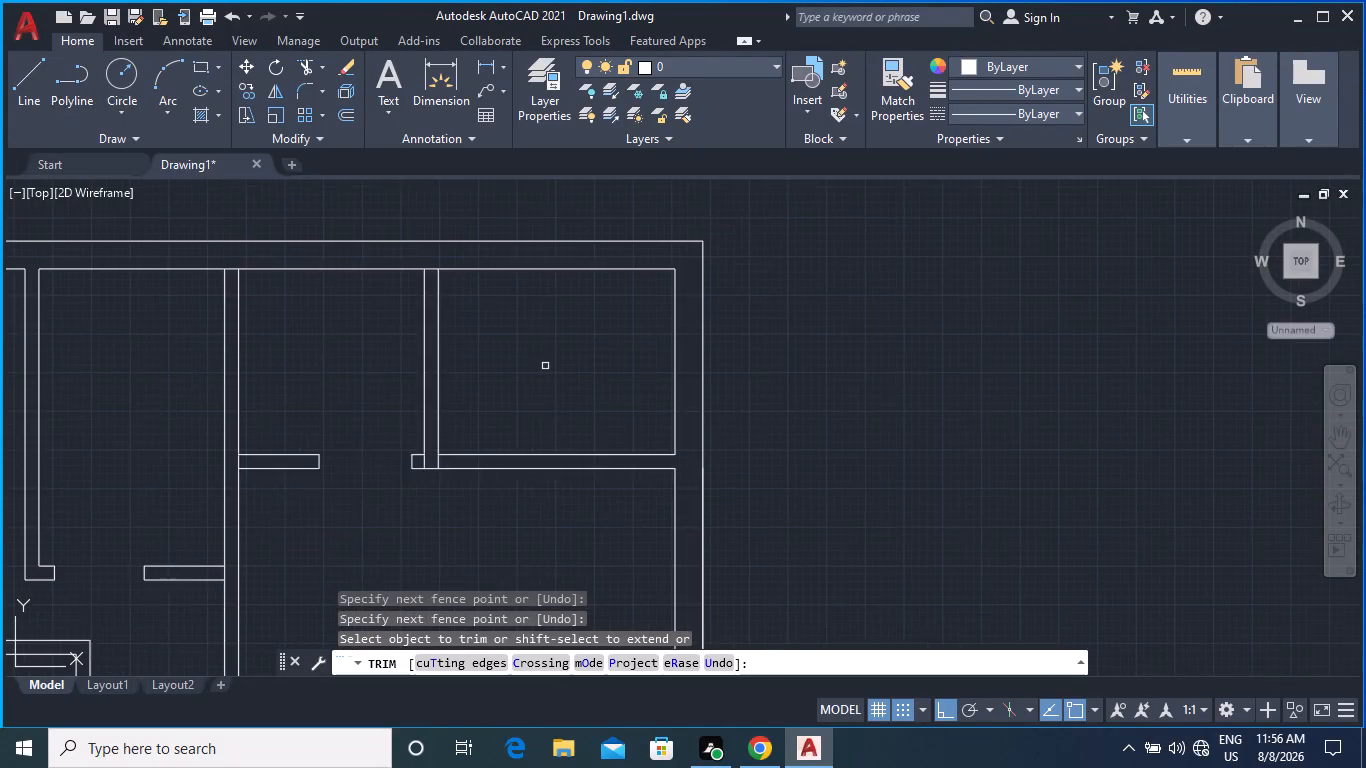
scroll(545, 366, up, 1)
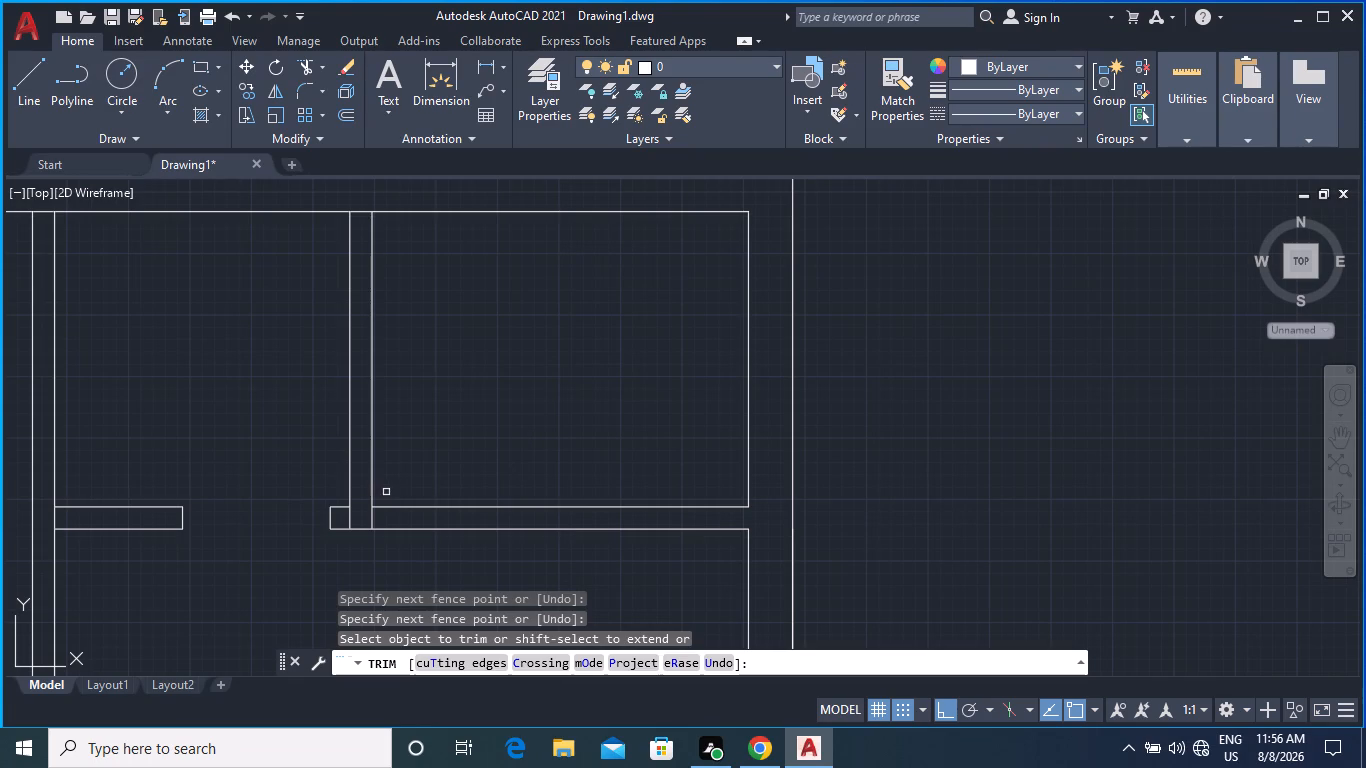
scroll(415, 501, up, 2)
middle_drag(424, 452, 429, 371)
click(26, 76)
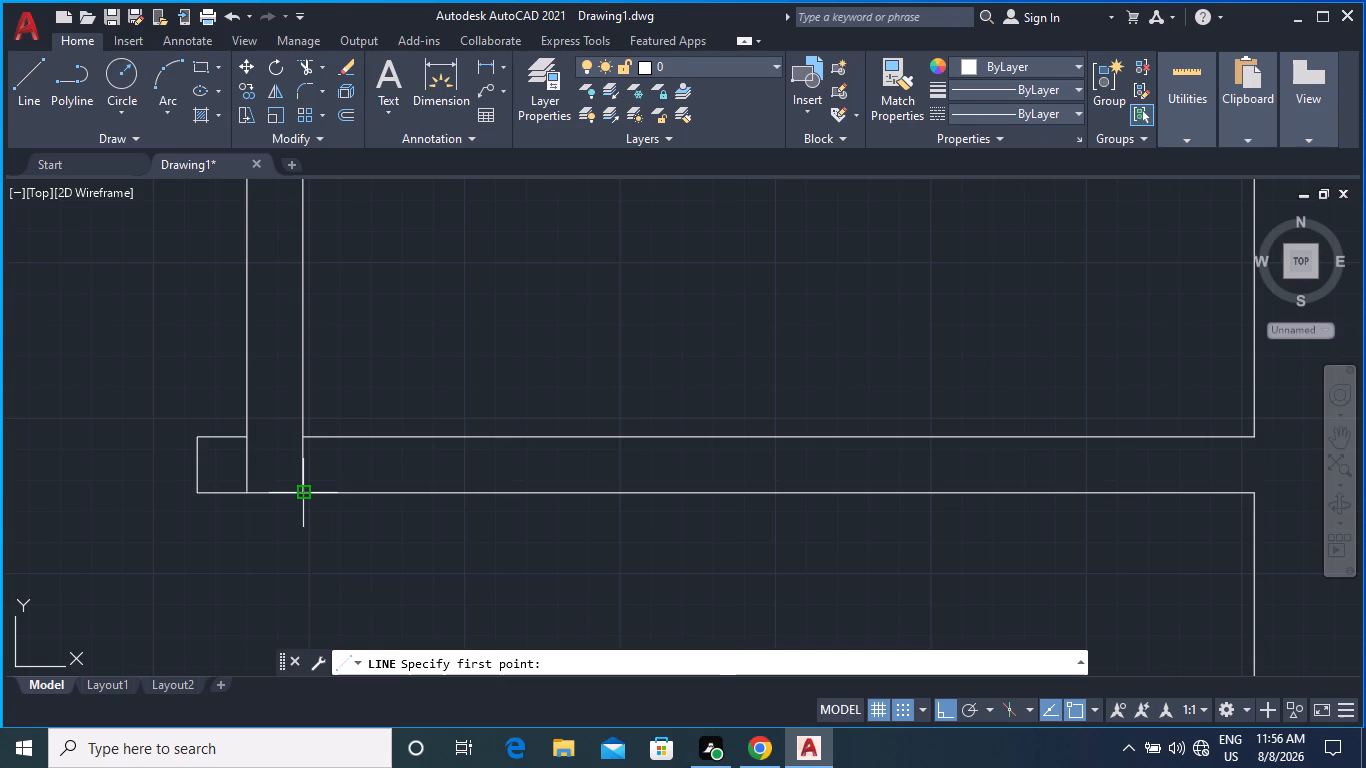
text(tk)
key(Return)
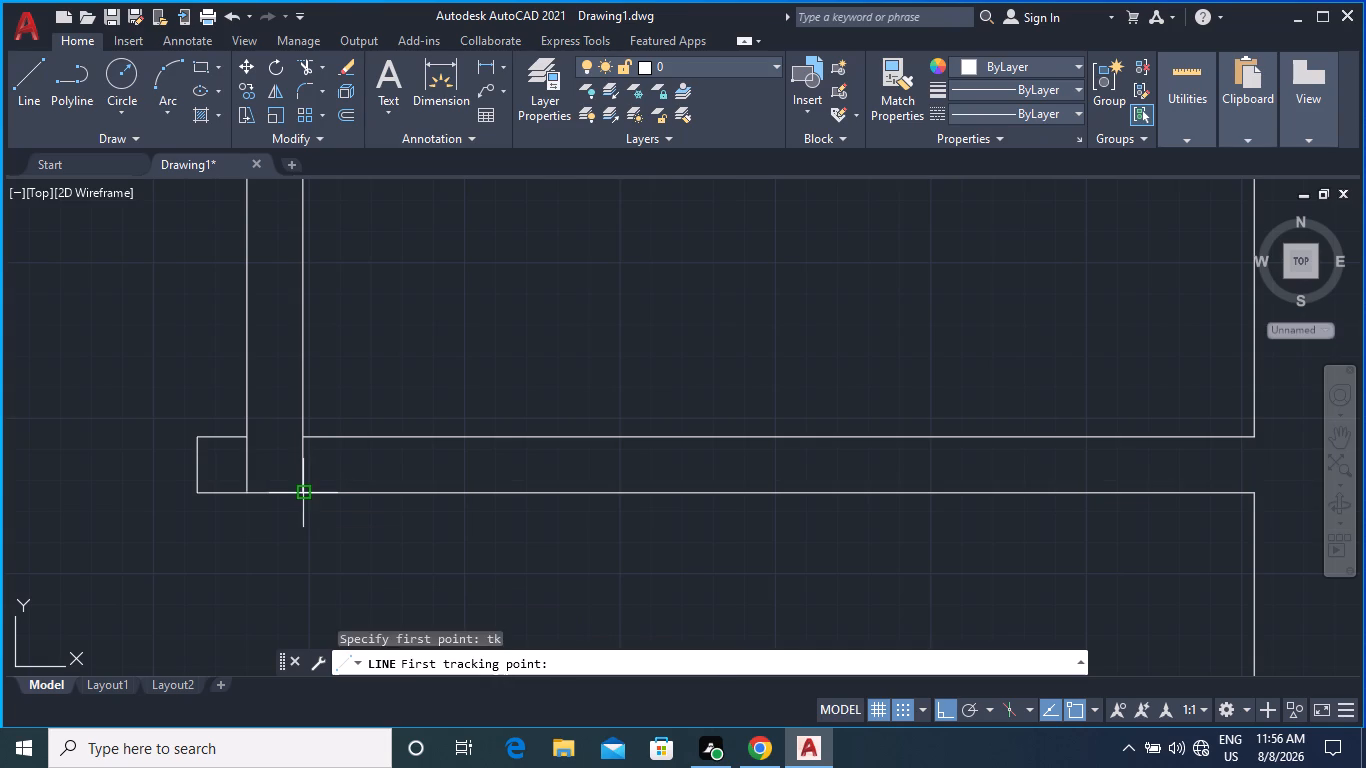
click(306, 489)
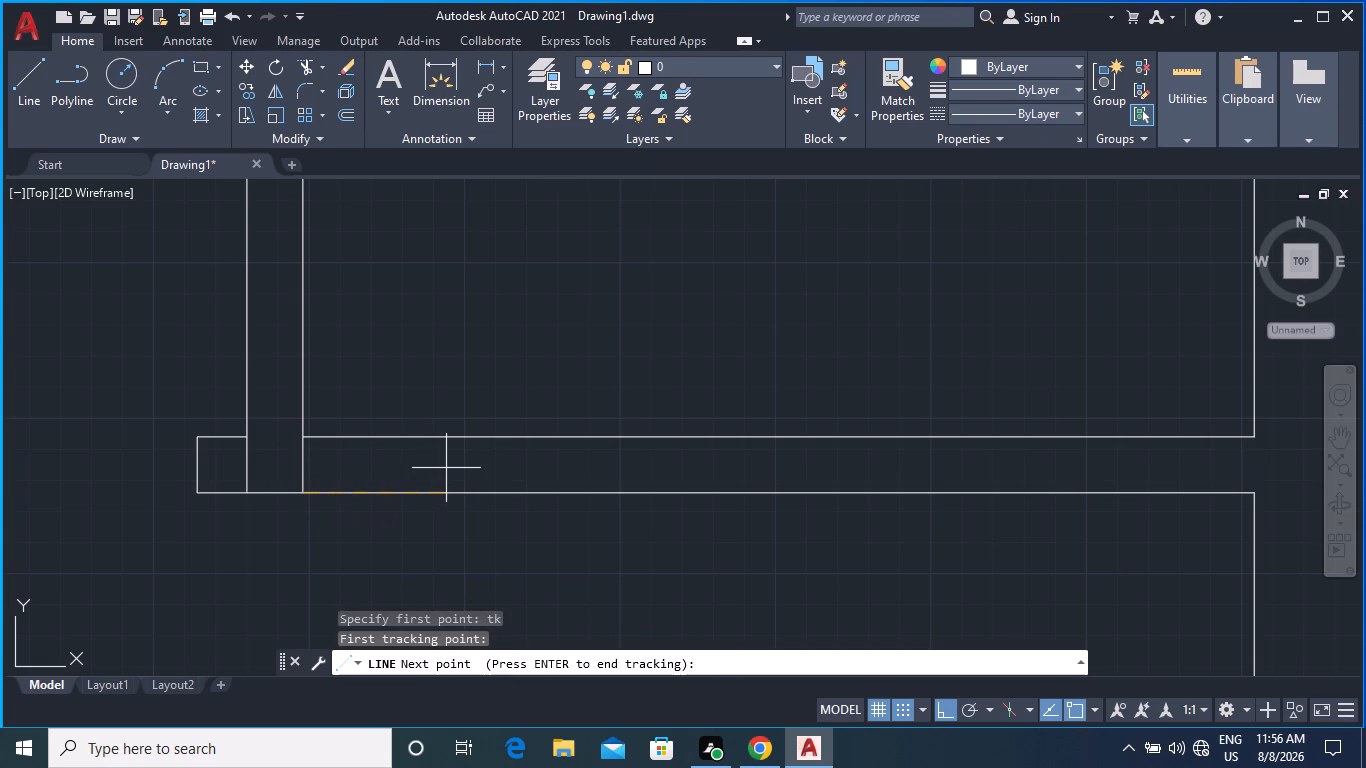
text(4")
key(Return)
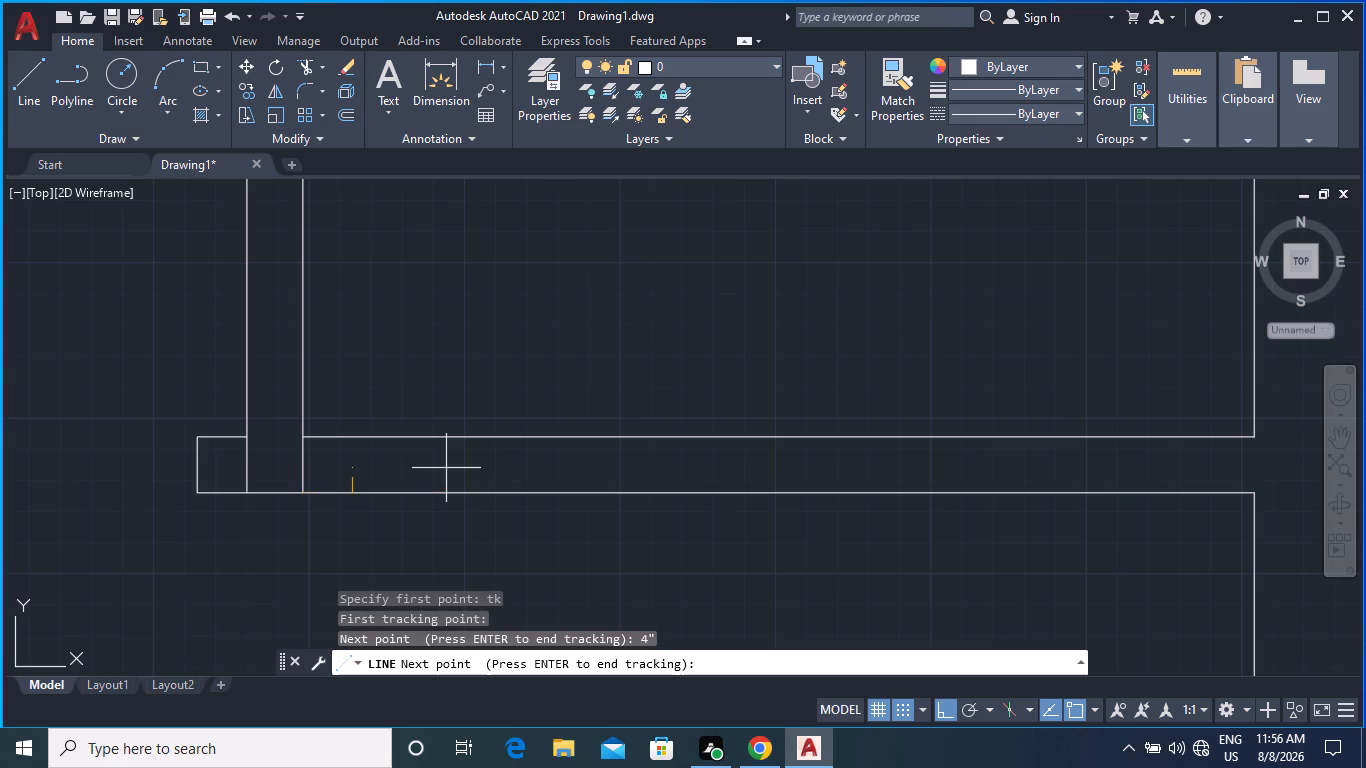
key(Return)
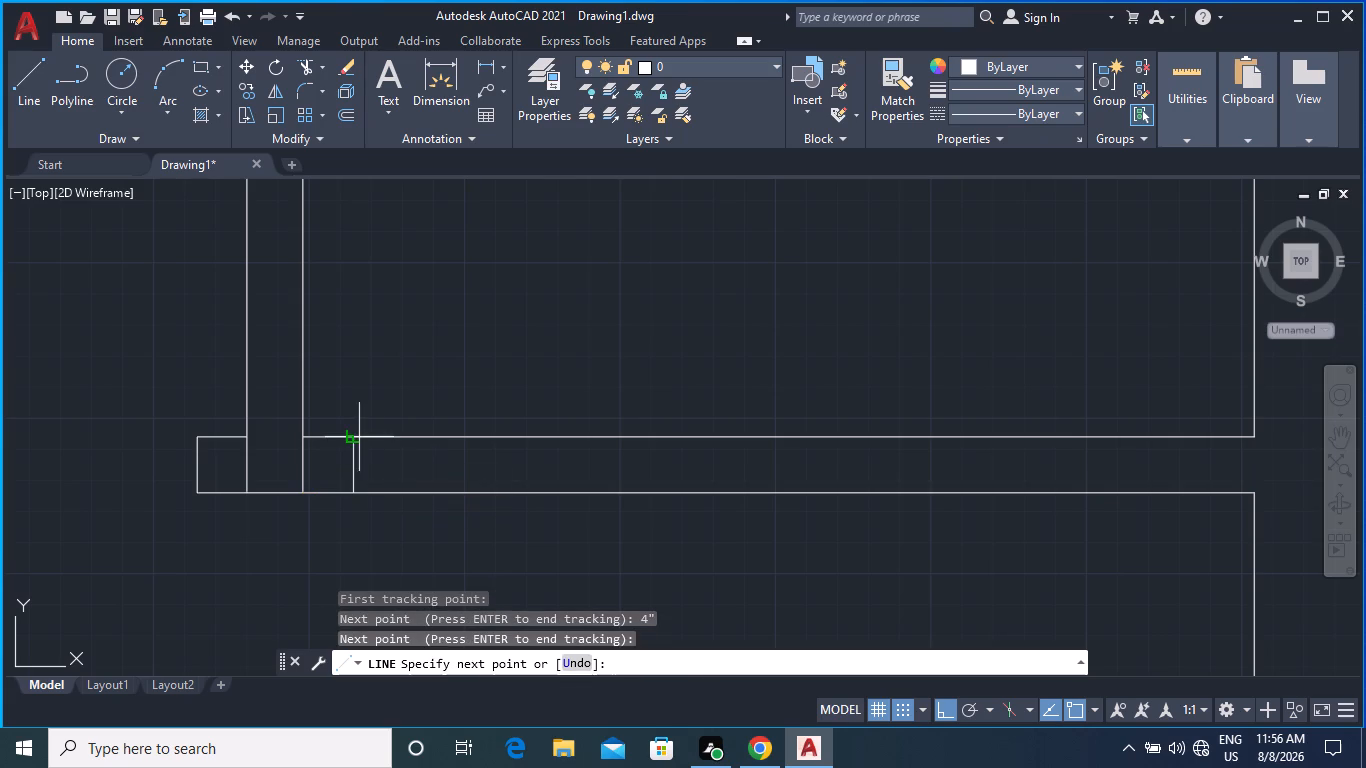
click(346, 434)
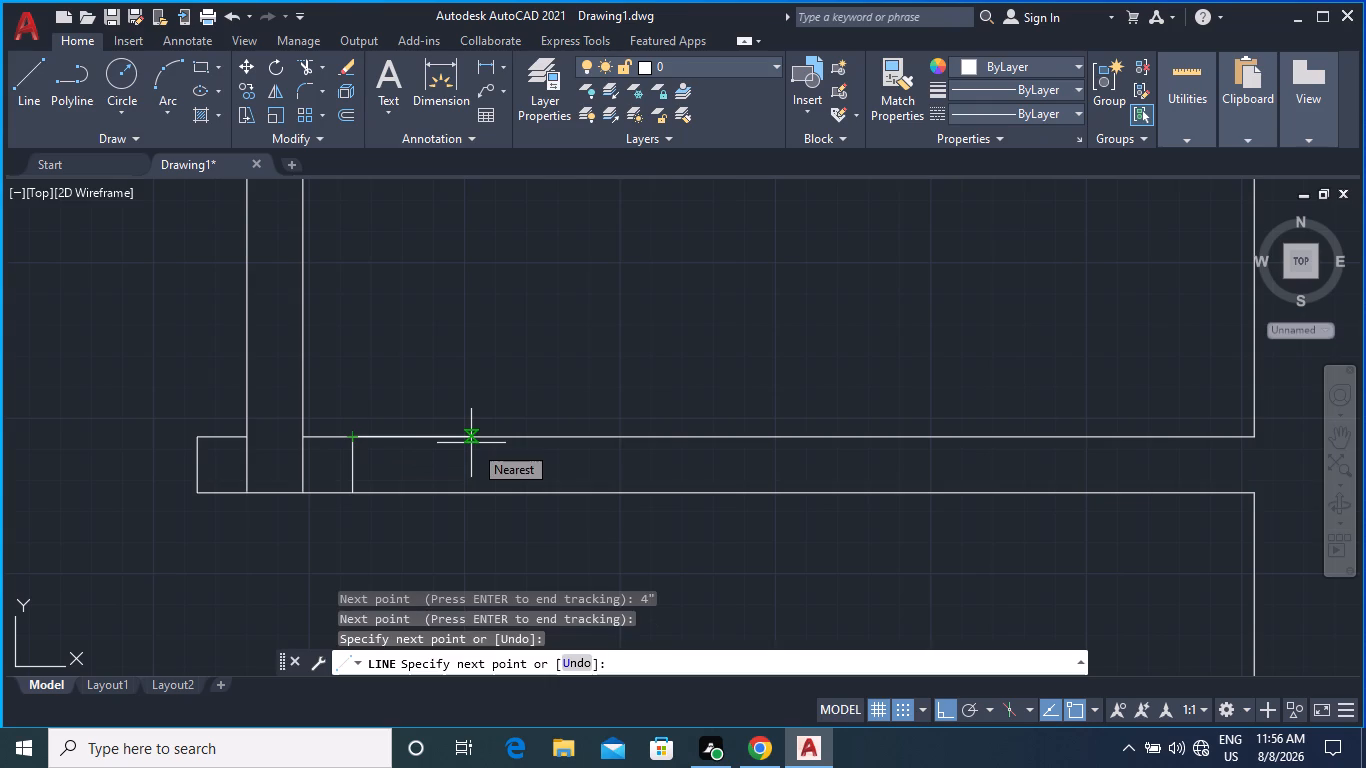
key(Escape)
Copy the short line 2'6" to the right along the wall to mark the opening's other side.
scroll(366, 500, up, 1)
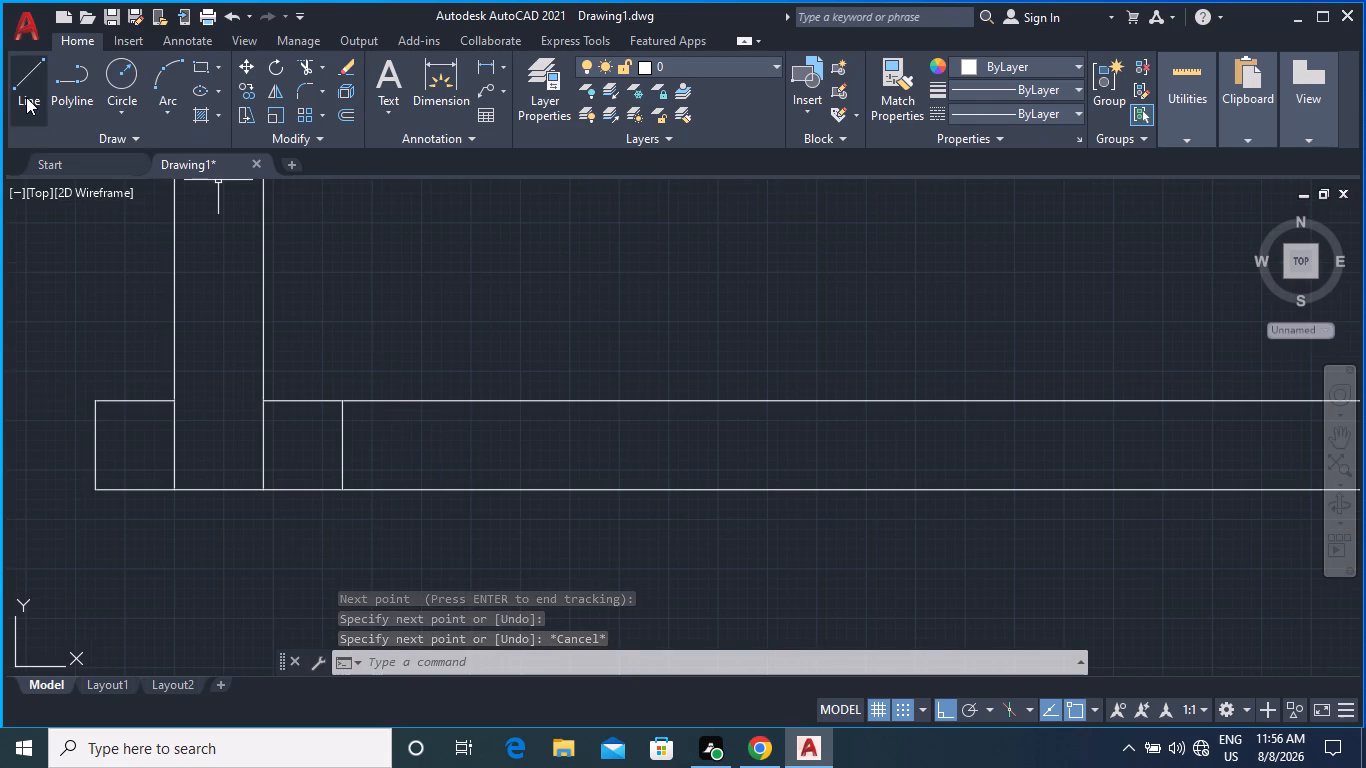
click(341, 465)
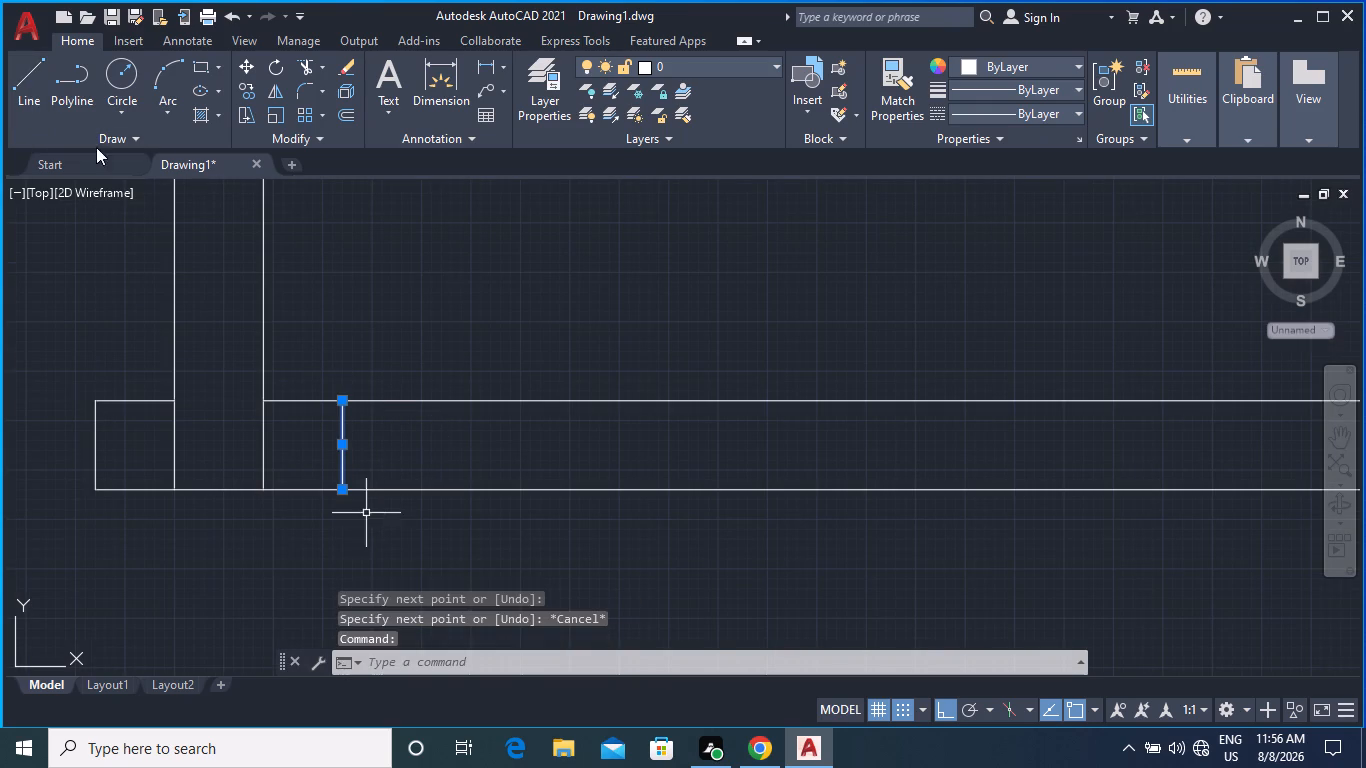
click(250, 88)
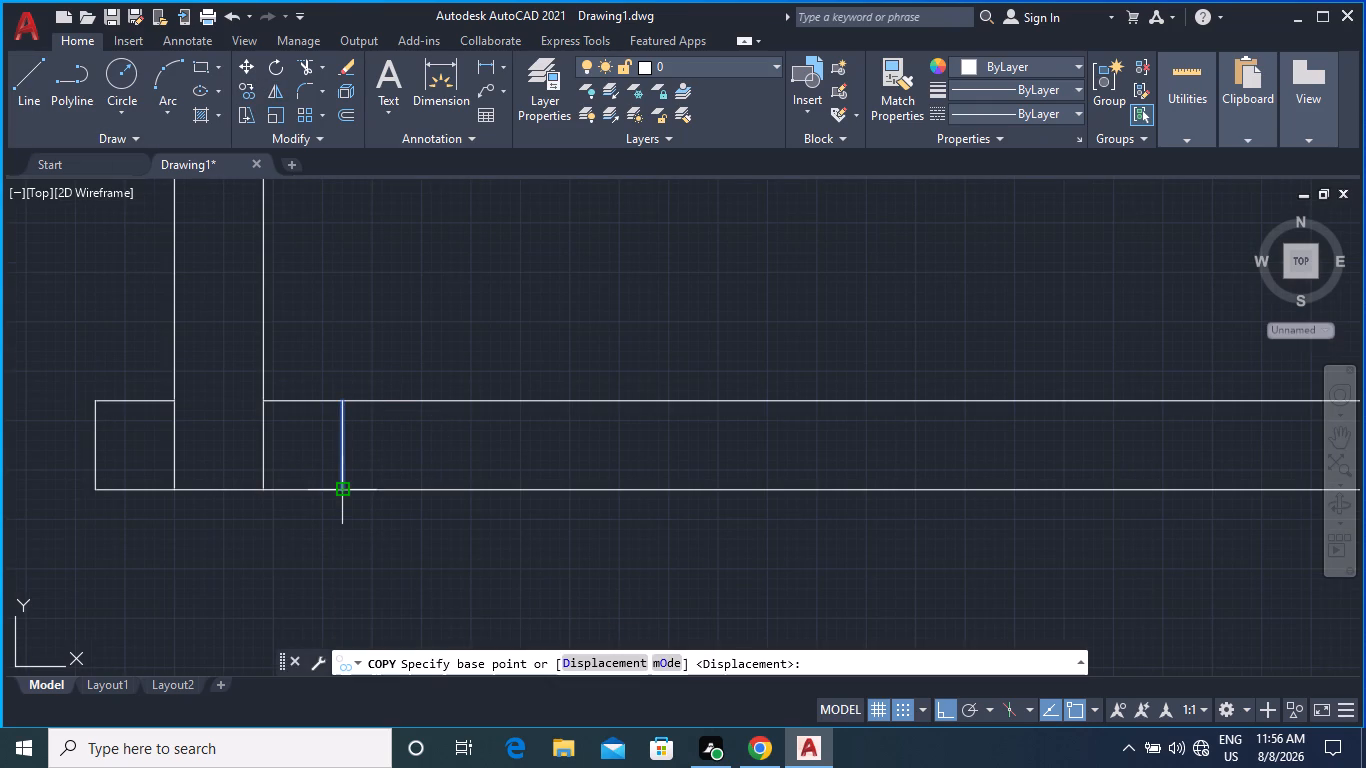
click(345, 484)
text(2'6")
key(Return)
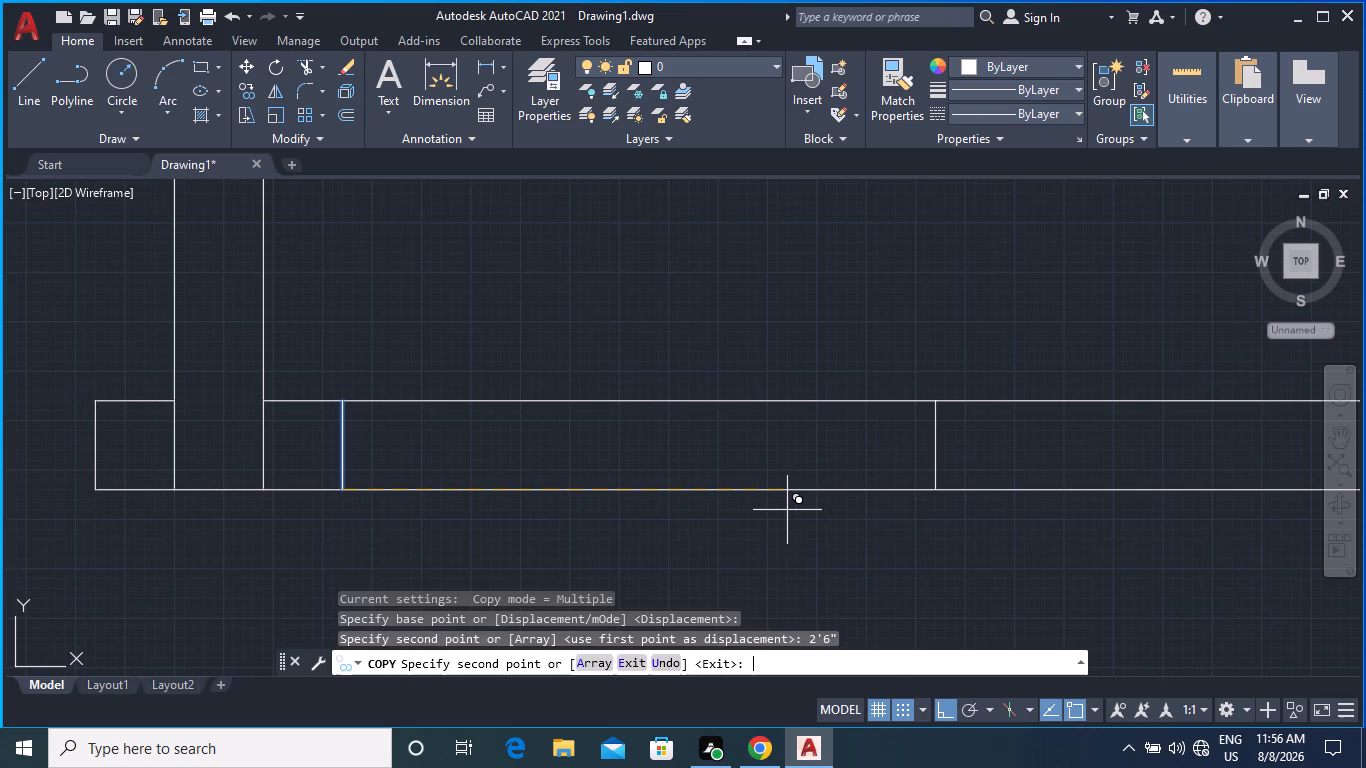
key(Return)
Trim both faces of the top-right room's bottom wall between the two short lines to cut the door opening.
scroll(785, 506, down, 3)
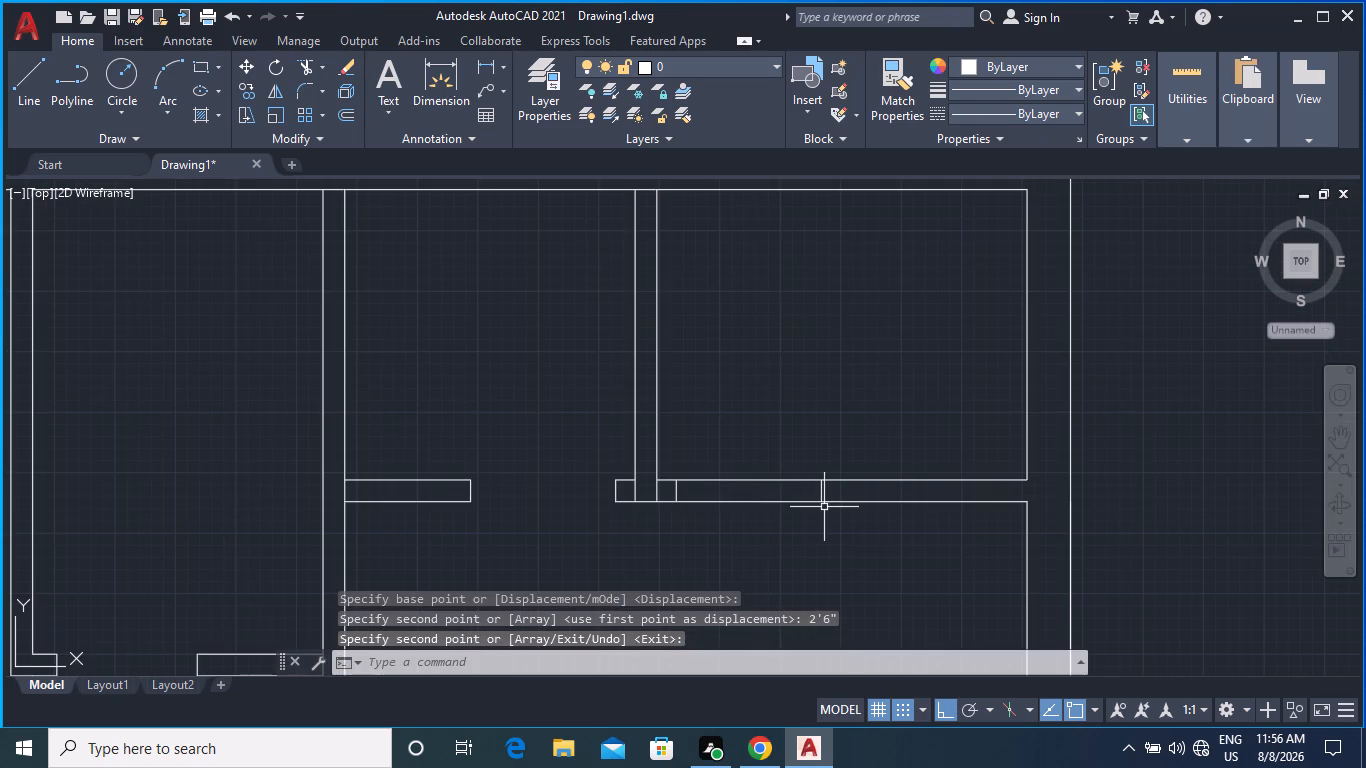
text(tr)
key(Return)
click(730, 405)
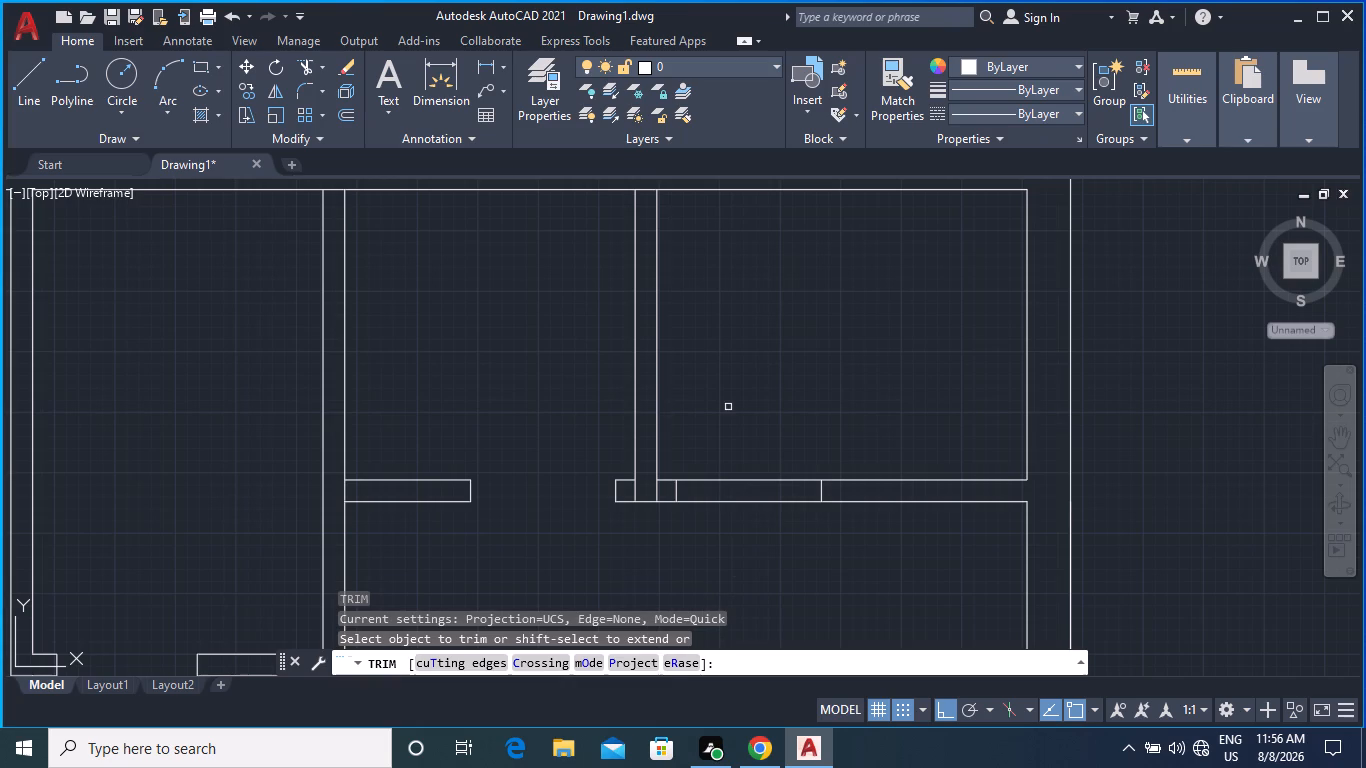
click(768, 576)
Trim the two partition lines crossing the short wall stub between the door openings to clean the T-junction.
scroll(746, 432, down, 3)
scroll(742, 428, up, 5)
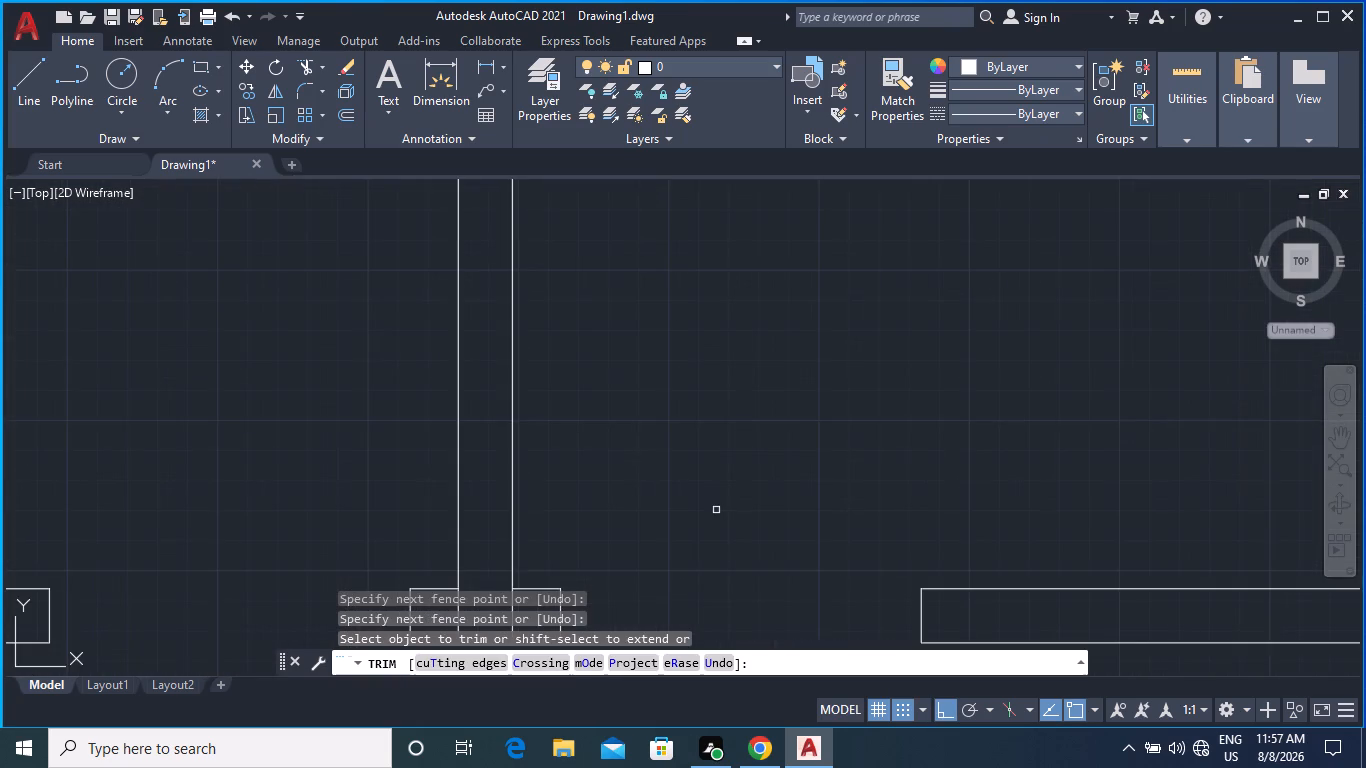
middle_drag(717, 491, 767, 275)
click(495, 401)
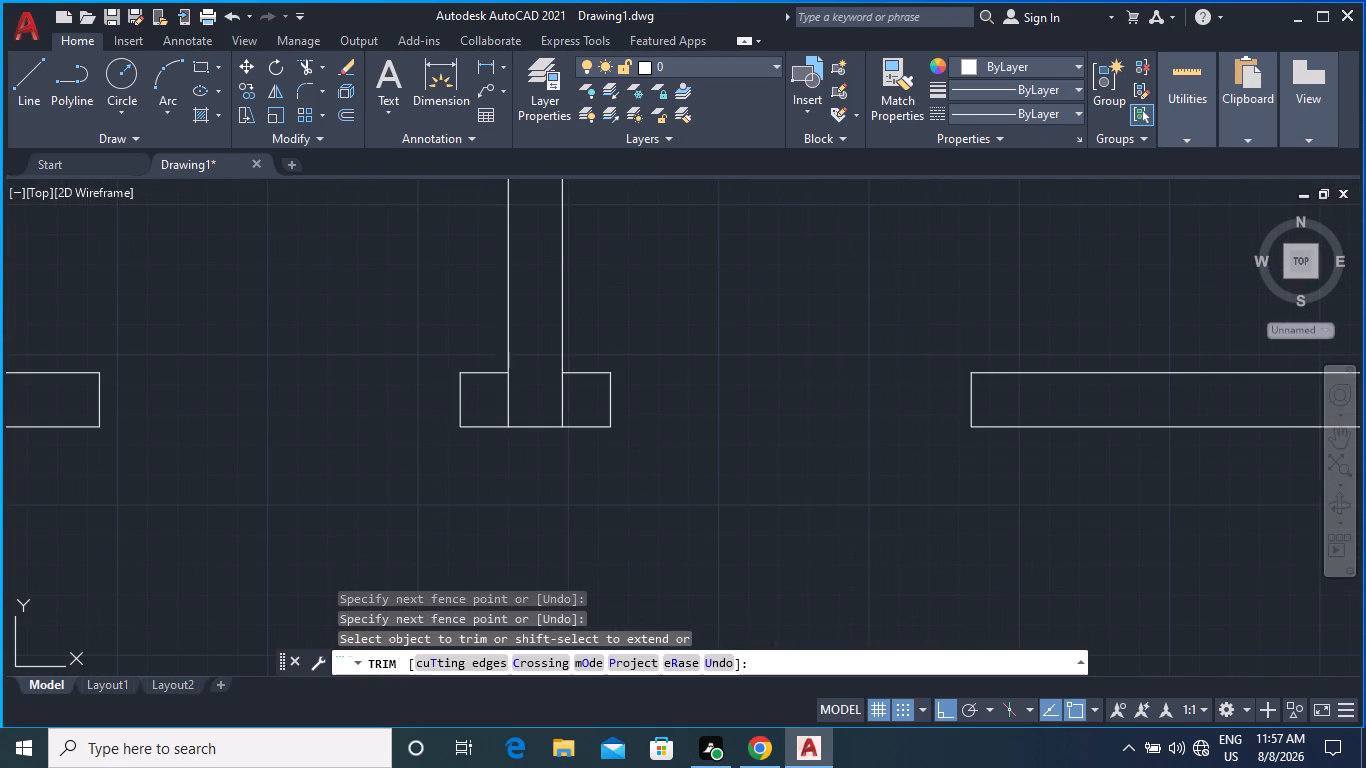
click(585, 402)
Trim the long vertical wall's right face where the small room's bottom wall meets it, opening that junction.
scroll(649, 323, down, 4)
scroll(536, 320, up, 3)
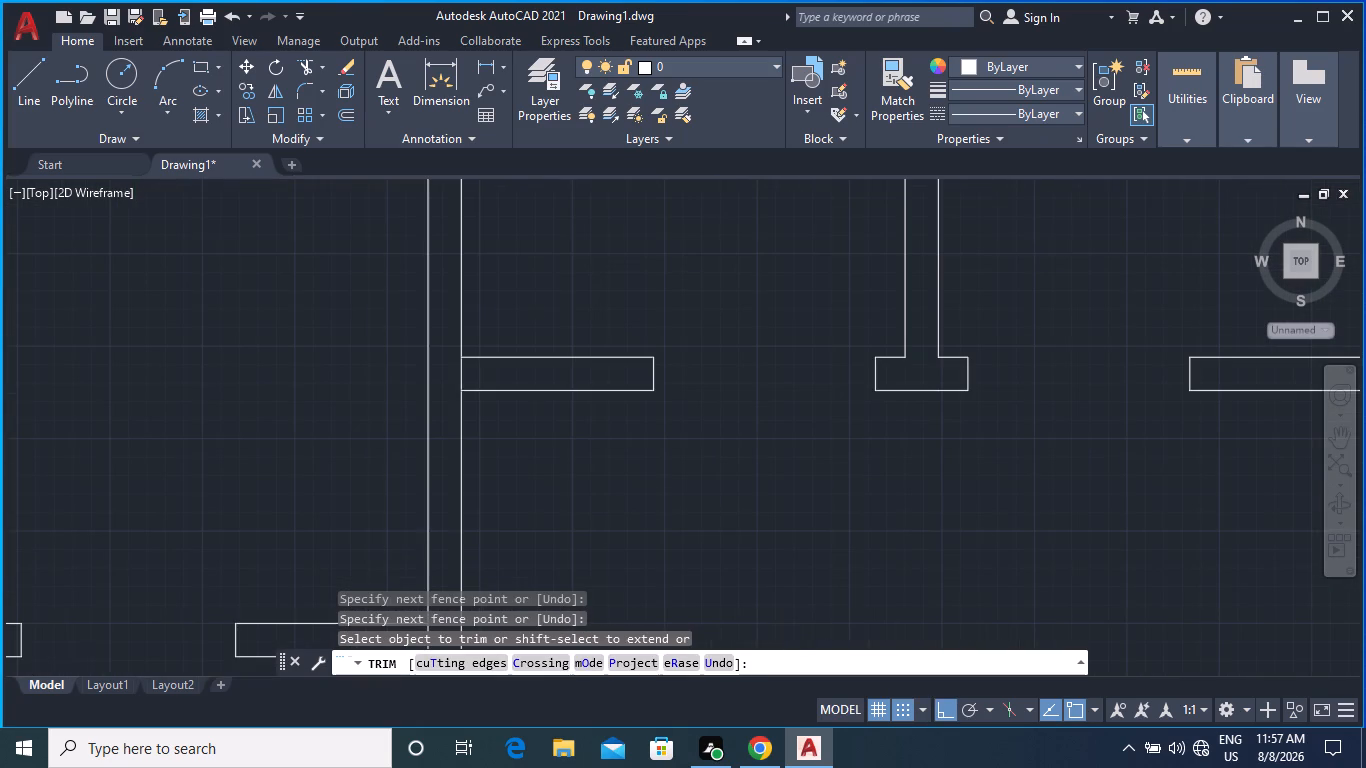
click(494, 376)
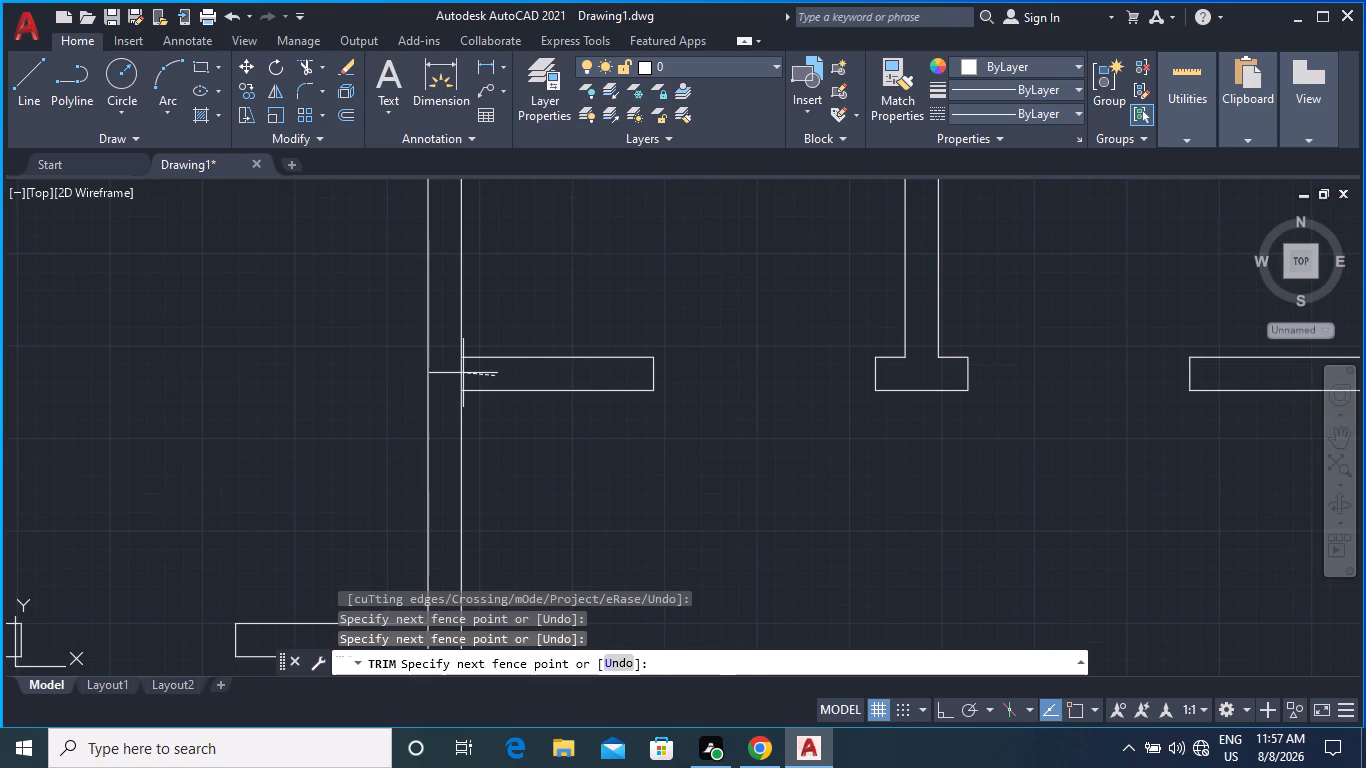
click(456, 374)
scroll(652, 387, down, 2)
middle_drag(726, 468, 600, 442)
scroll(653, 427, down, 2)
middle_drag(666, 446, 662, 375)
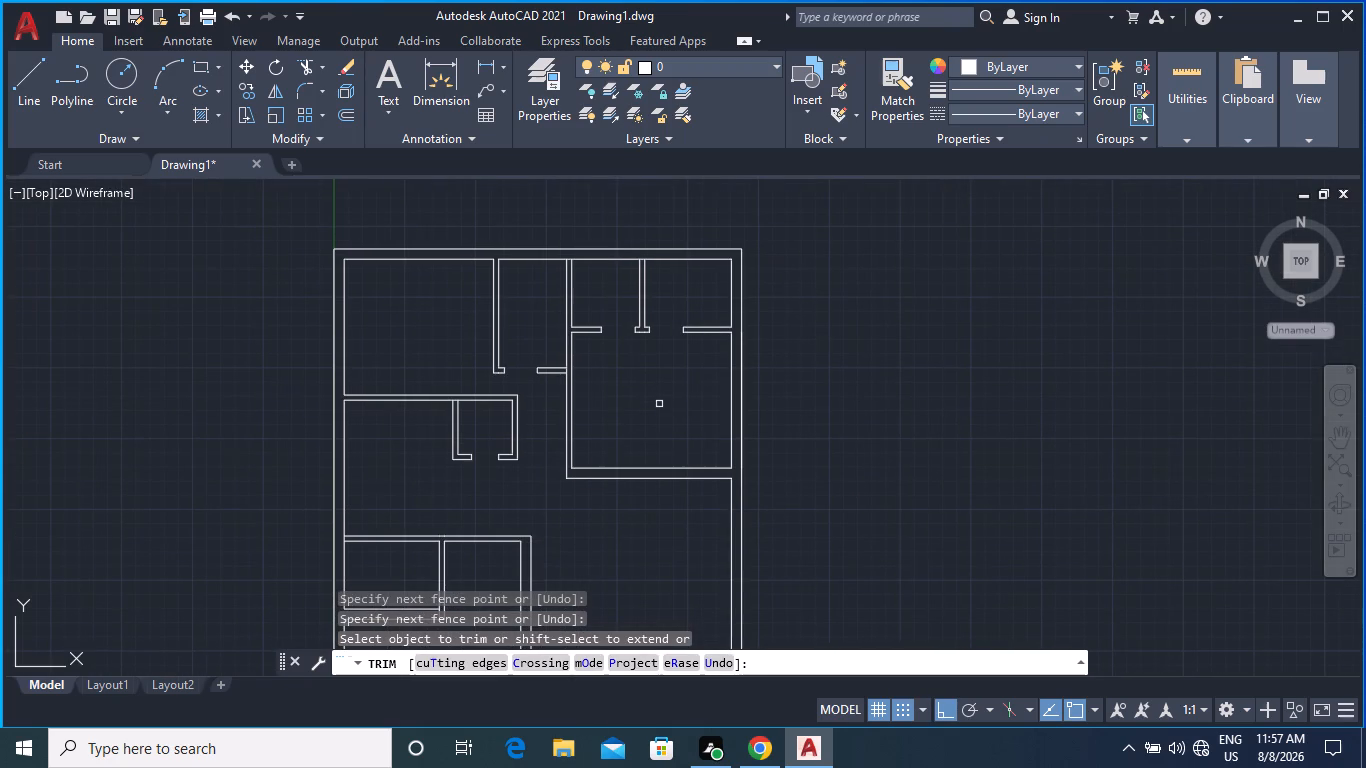
key(Escape)
key(Escape)
Trim the top wall's inner face between the two faces of the partition separating the two top-right rooms.
scroll(659, 405, up, 1)
middle_drag(646, 438, 659, 538)
scroll(682, 260, up, 3)
scroll(635, 347, up, 1)
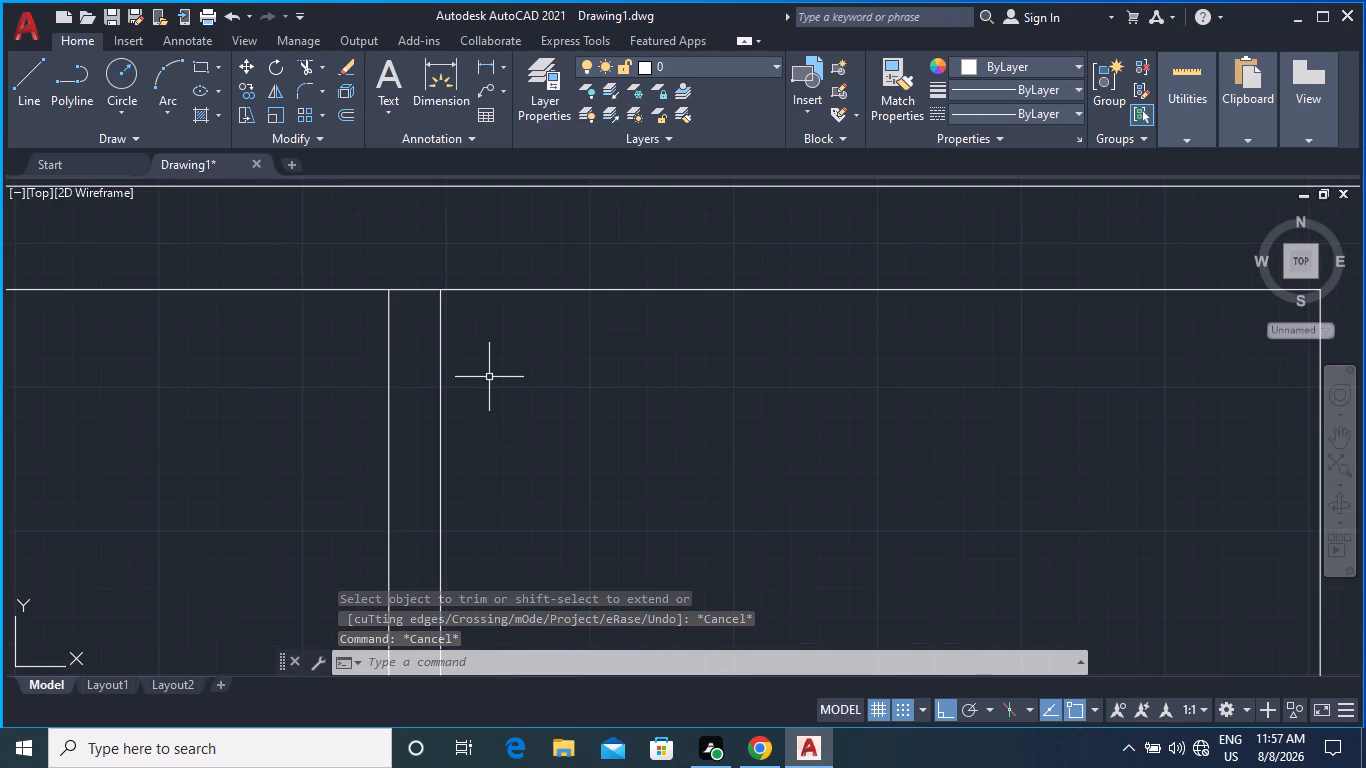
key(space)
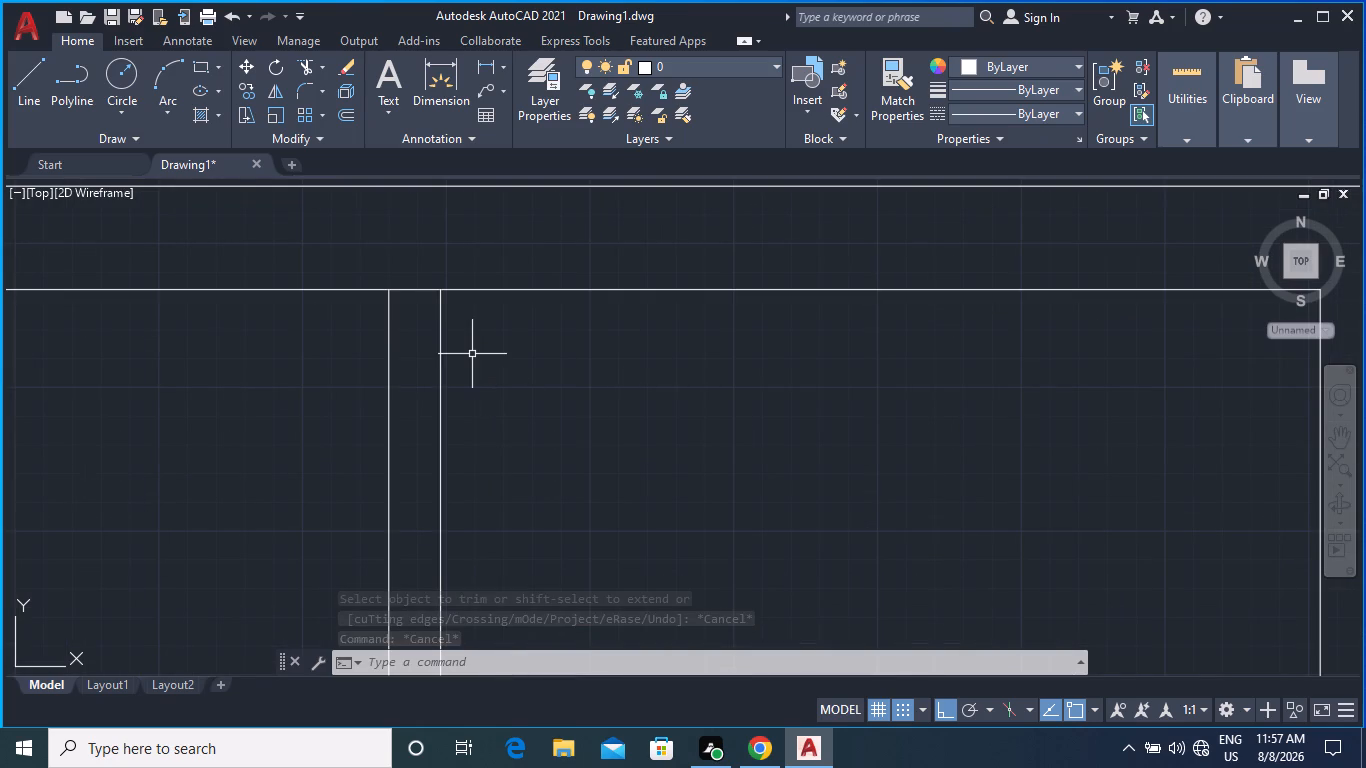
scroll(387, 290, up, 1)
click(420, 325)
click(396, 254)
Trim the top wall's inner face between the two faces of the next vertical wall to the left.
scroll(417, 251, down, 4)
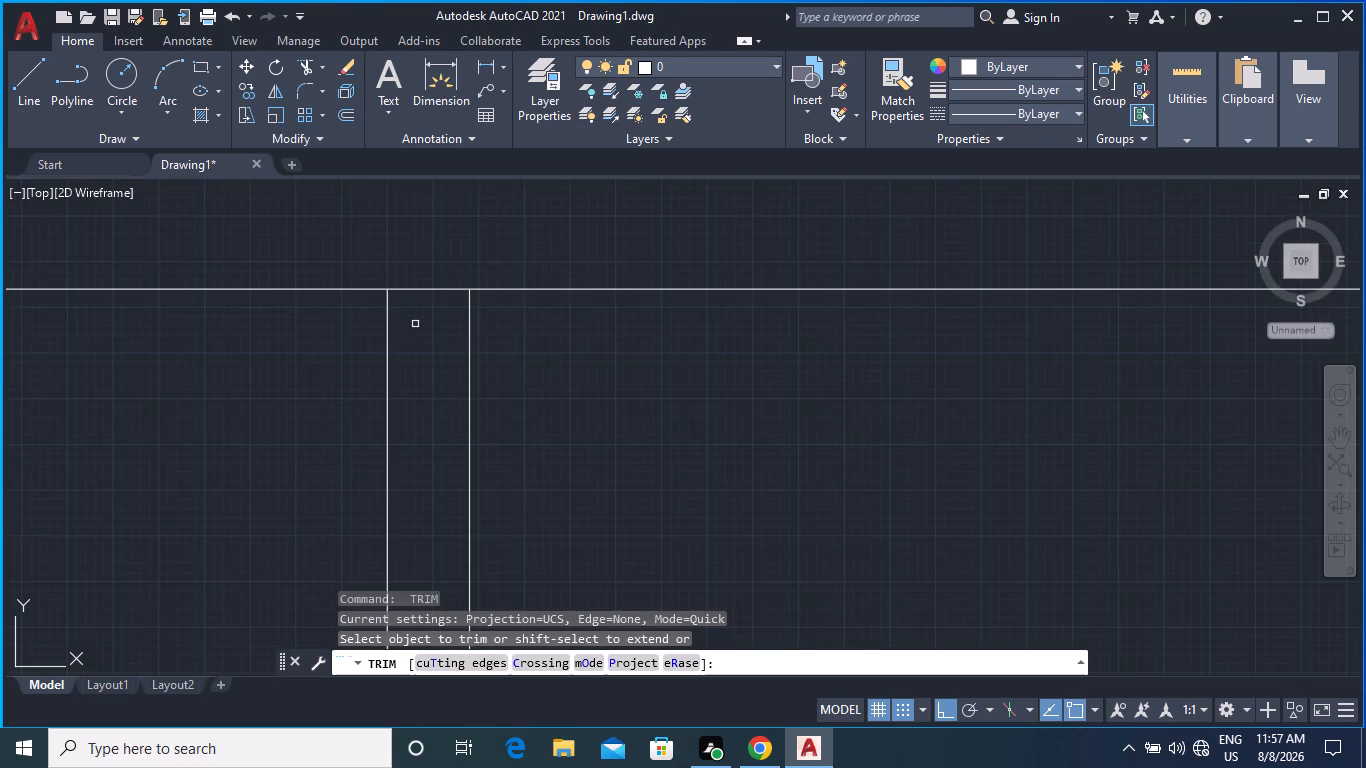
scroll(363, 352, down, 2)
middle_click(315, 348)
scroll(321, 351, down, 1)
middle_drag(405, 371, 480, 375)
scroll(418, 362, up, 5)
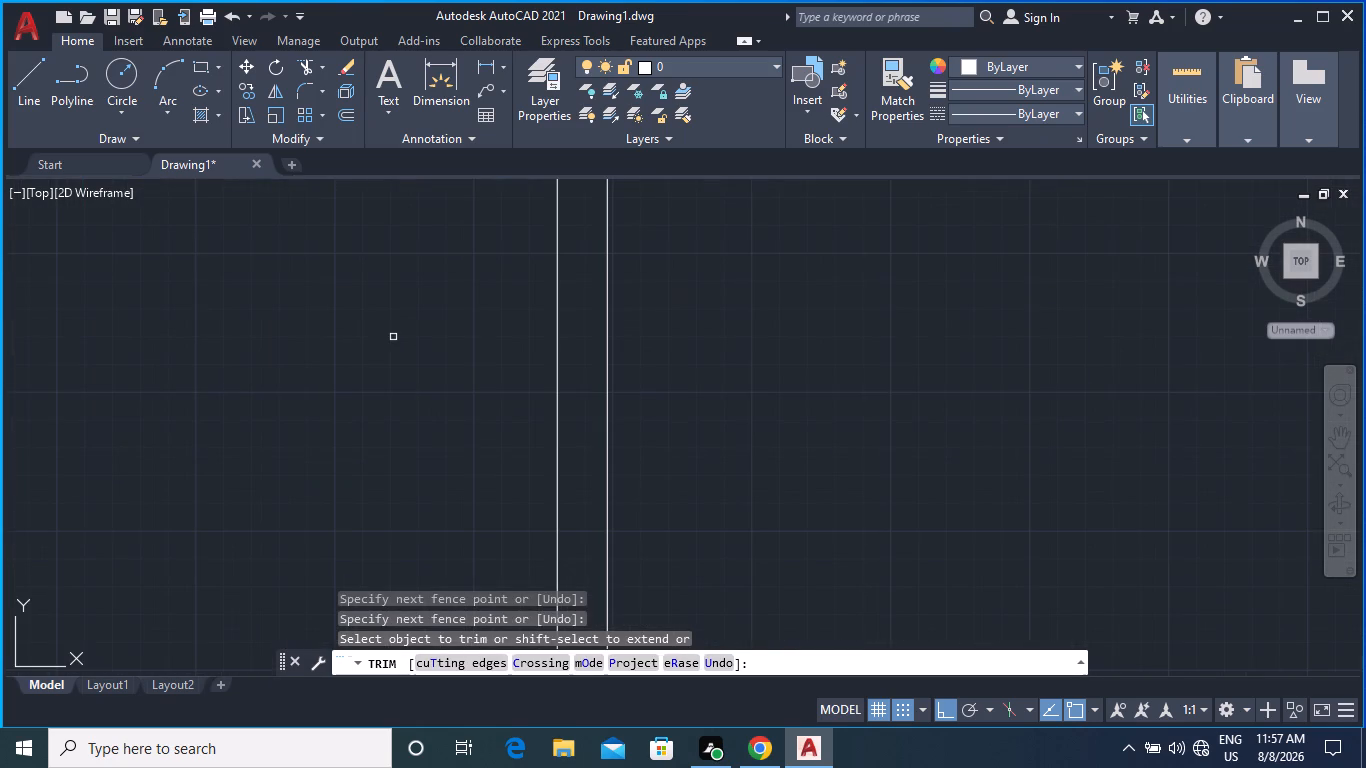
middle_drag(381, 336, 763, 399)
scroll(478, 357, down, 3)
scroll(422, 341, up, 5)
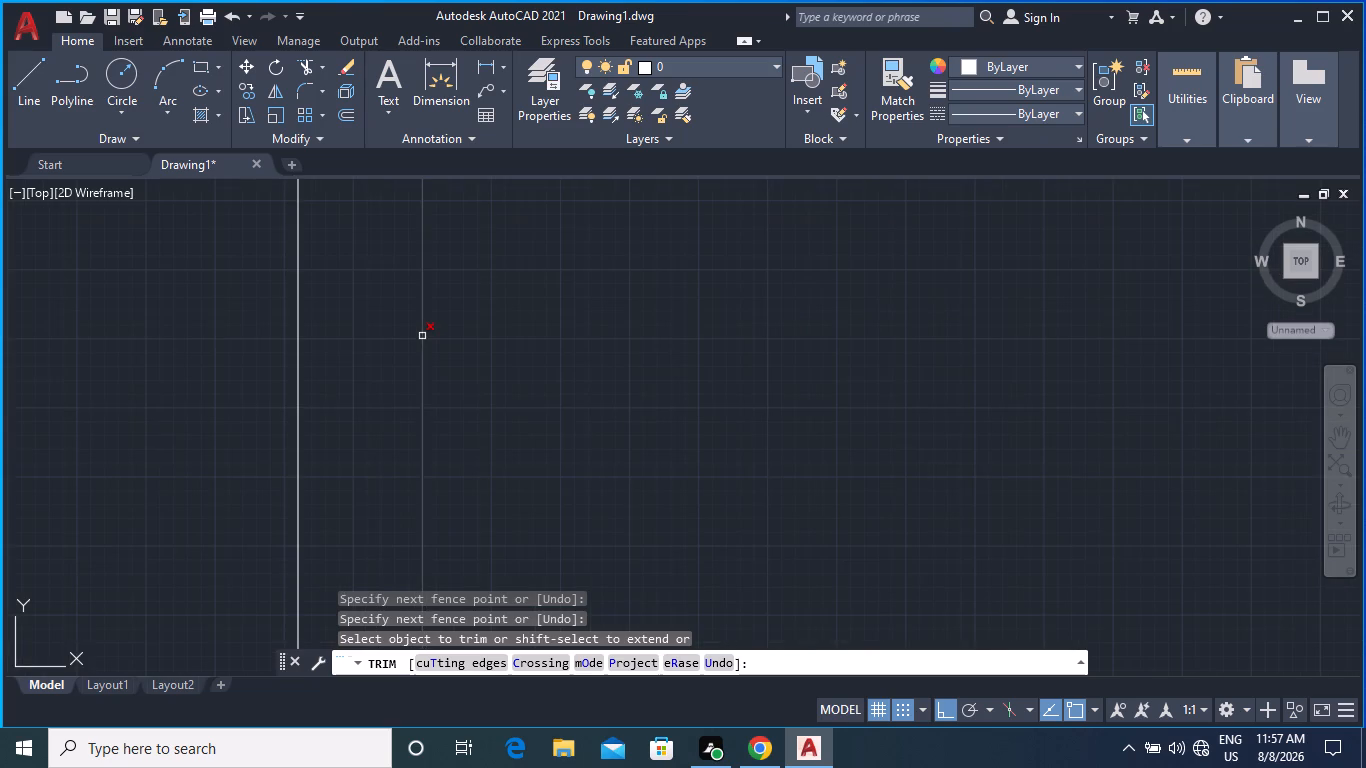
middle_drag(369, 250, 412, 431)
click(426, 416)
click(401, 304)
Trim the long vertical wall's left face where the short stub beside the left door opening joins it.
scroll(410, 337, down, 5)
middle_drag(288, 404, 574, 396)
middle_drag(577, 440, 564, 349)
scroll(560, 350, down, 3)
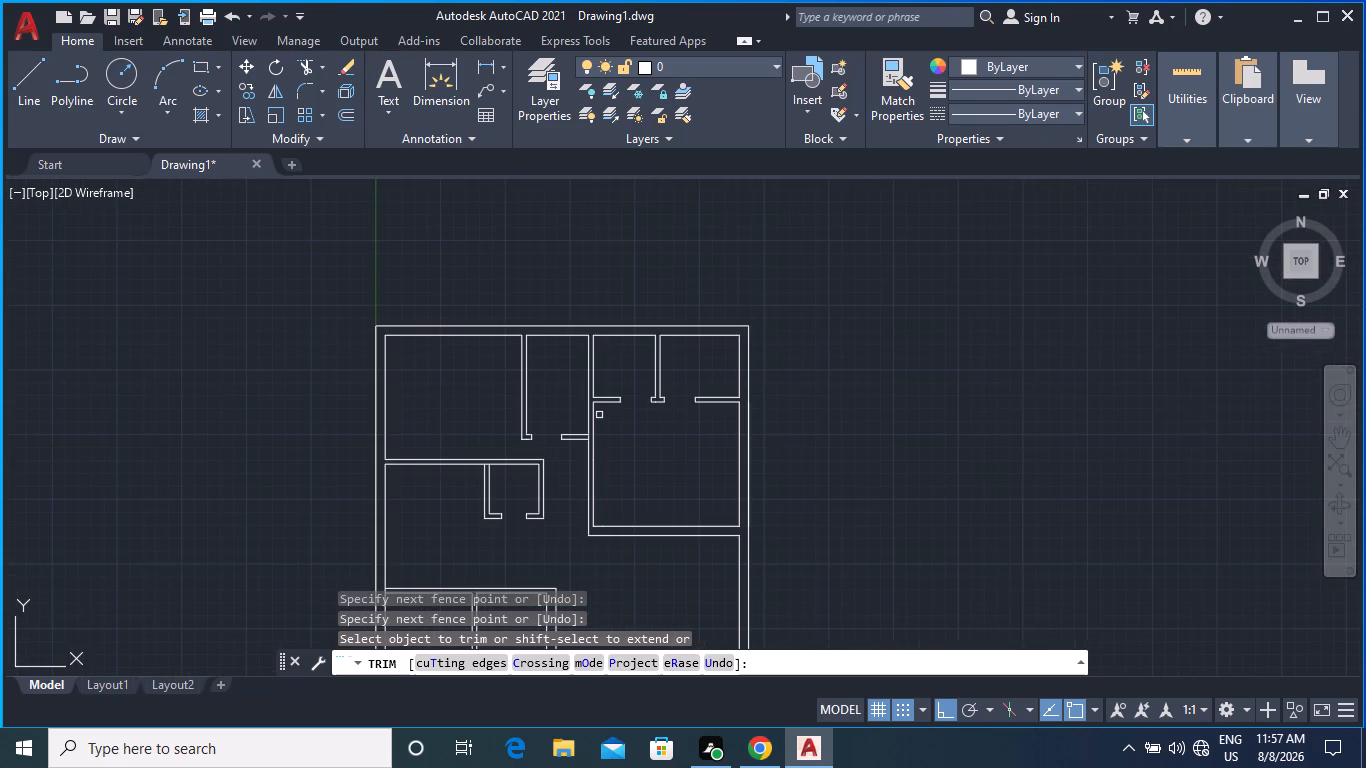
middle_drag(599, 416, 596, 302)
scroll(744, 277, up, 1)
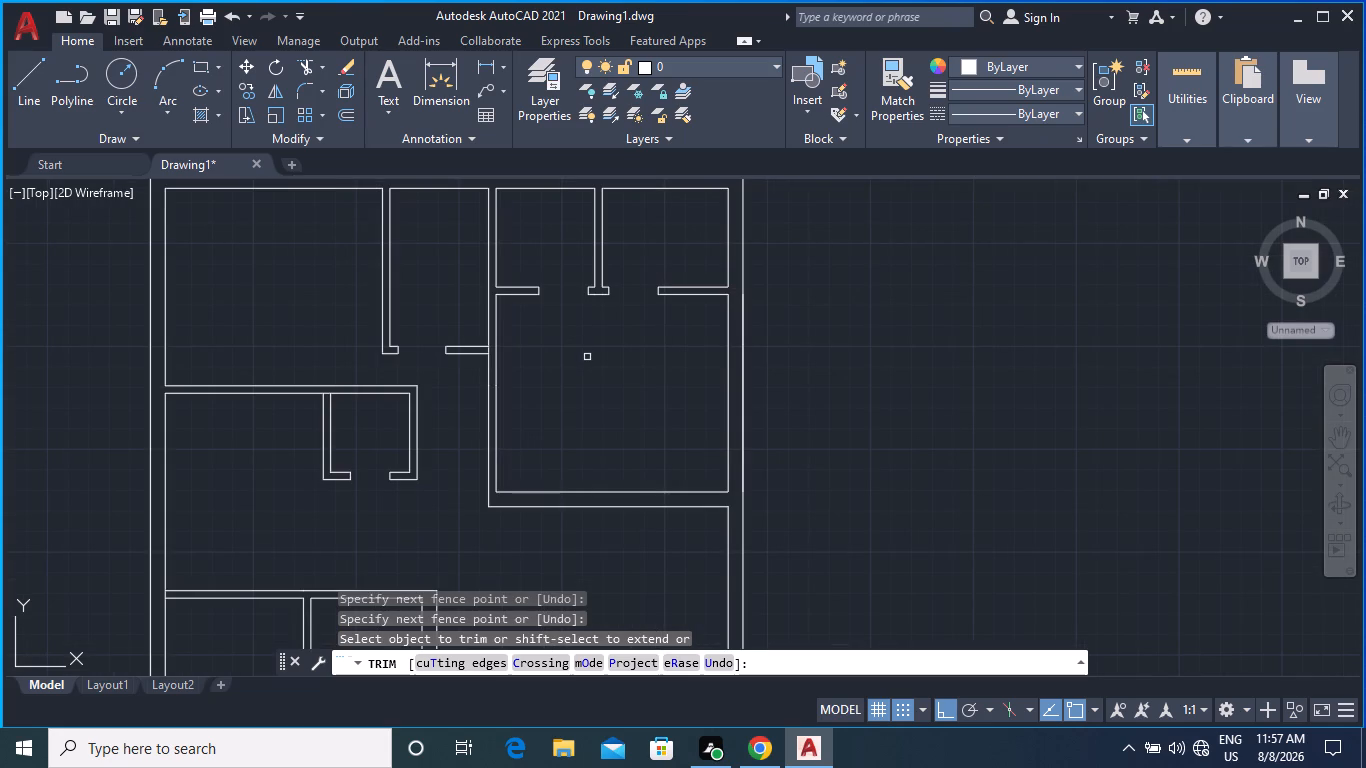
scroll(510, 358, up, 2)
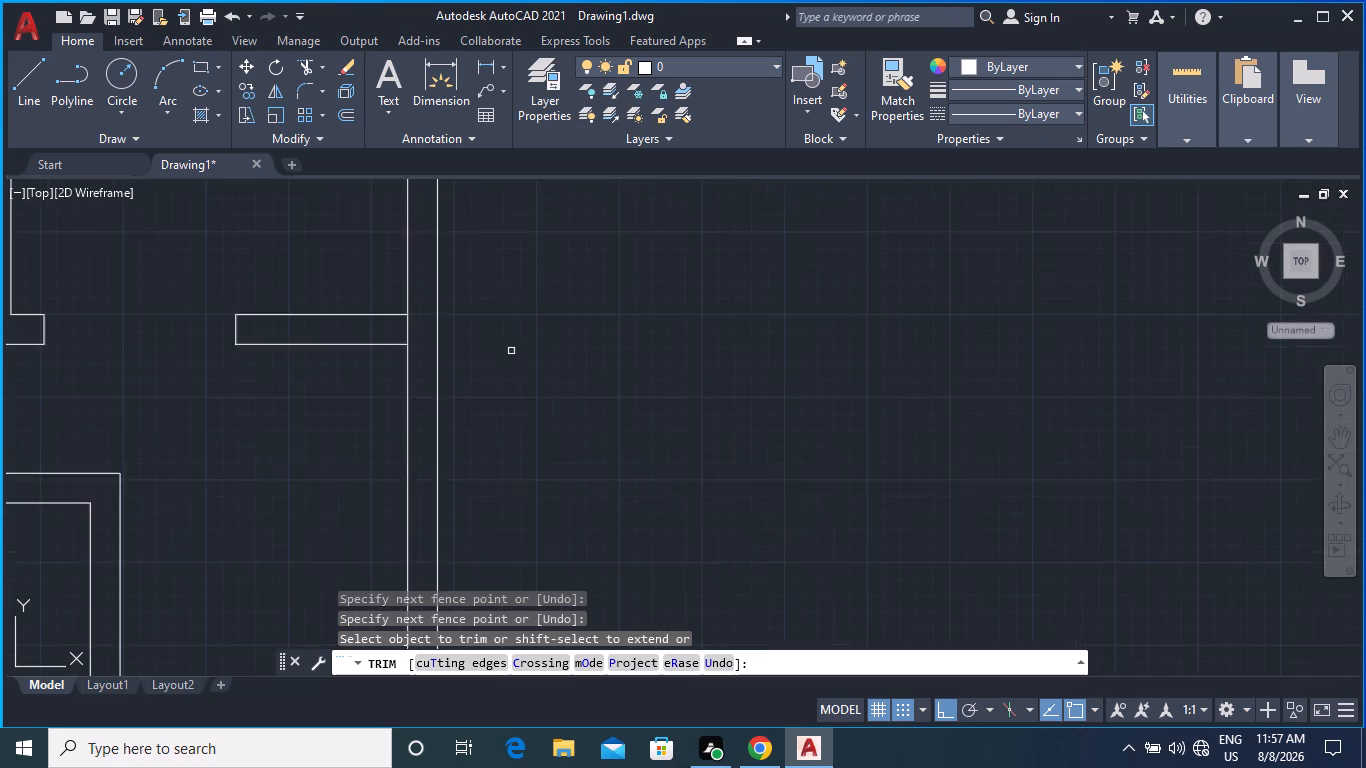
scroll(511, 351, up, 3)
click(303, 310)
click(275, 312)
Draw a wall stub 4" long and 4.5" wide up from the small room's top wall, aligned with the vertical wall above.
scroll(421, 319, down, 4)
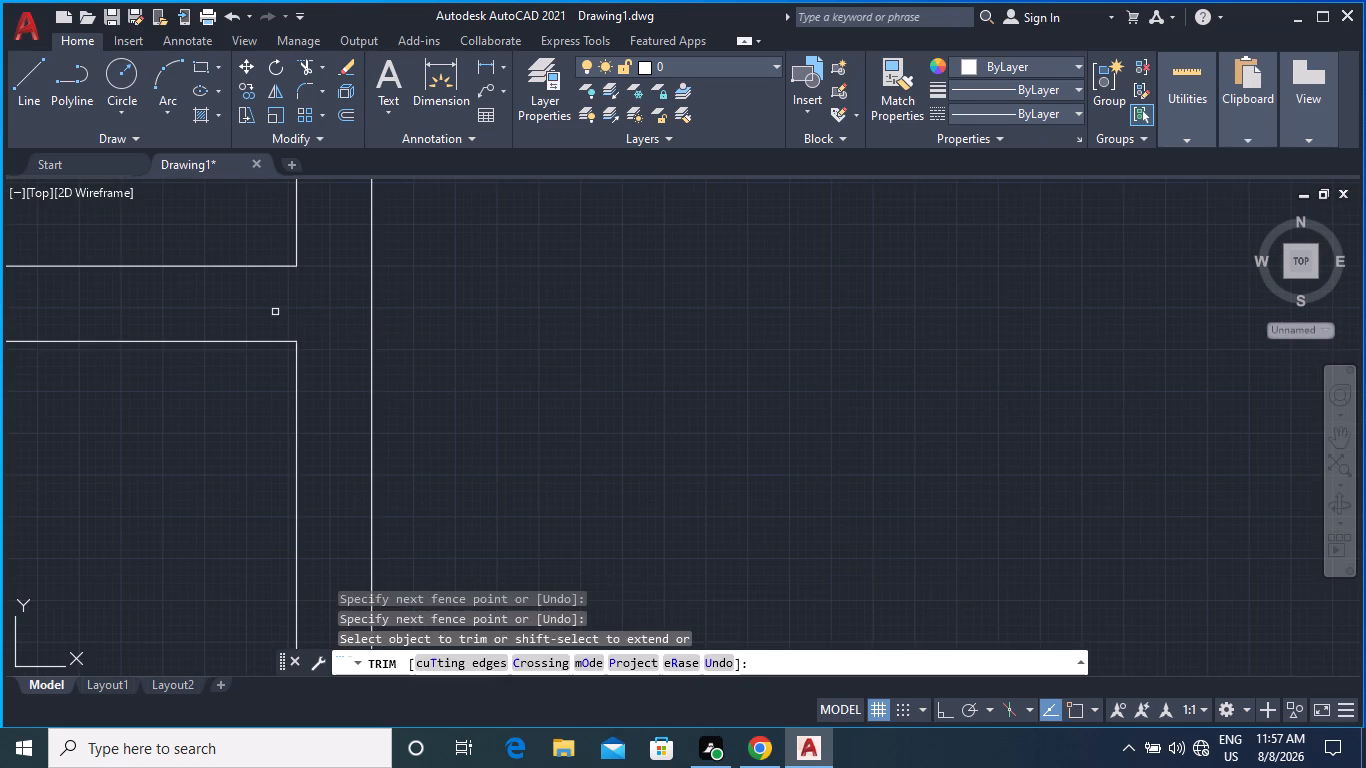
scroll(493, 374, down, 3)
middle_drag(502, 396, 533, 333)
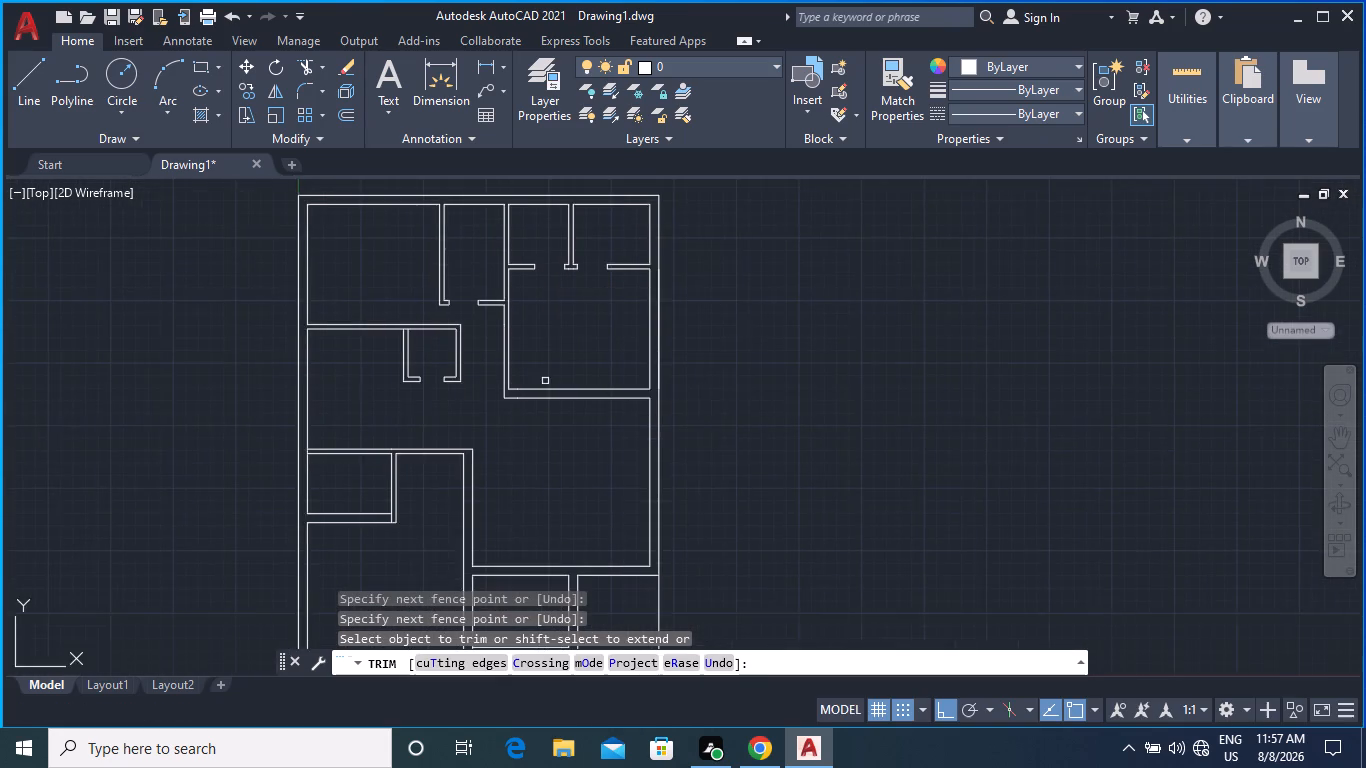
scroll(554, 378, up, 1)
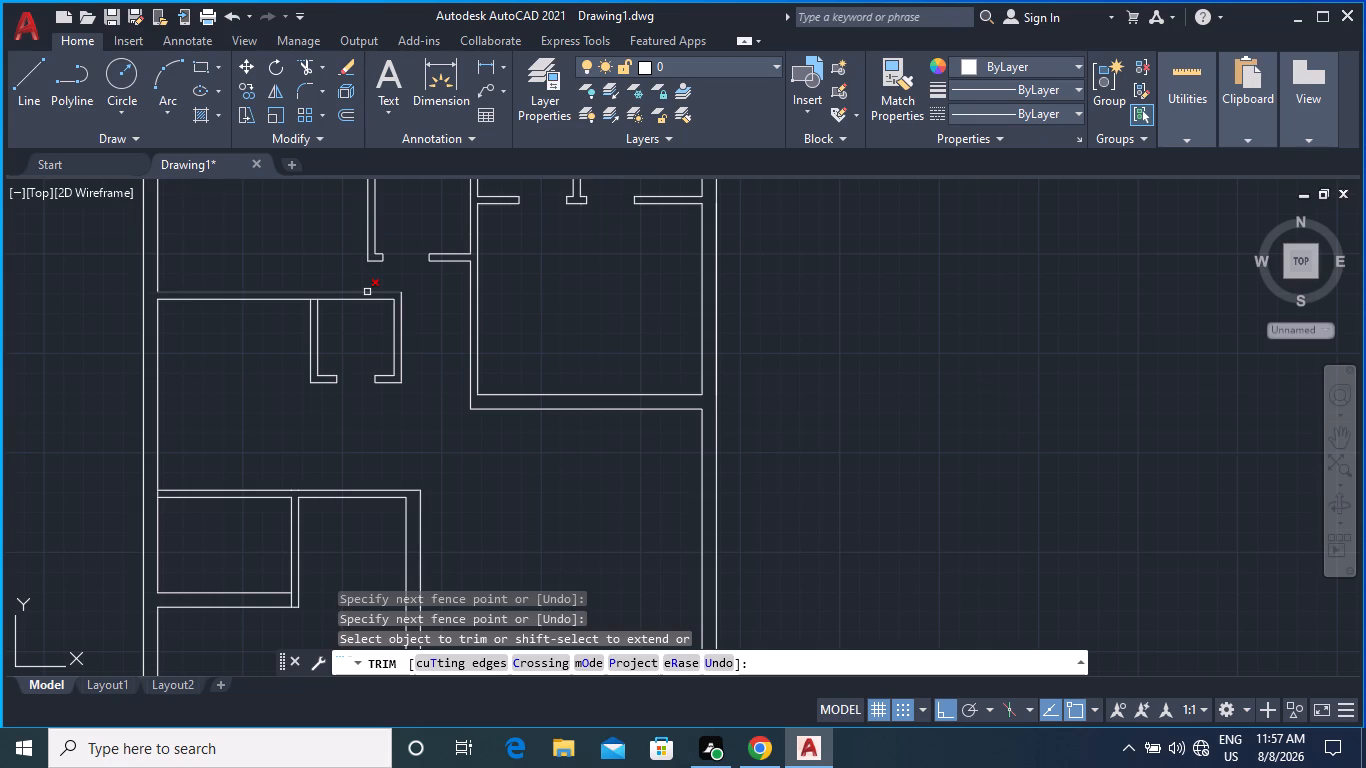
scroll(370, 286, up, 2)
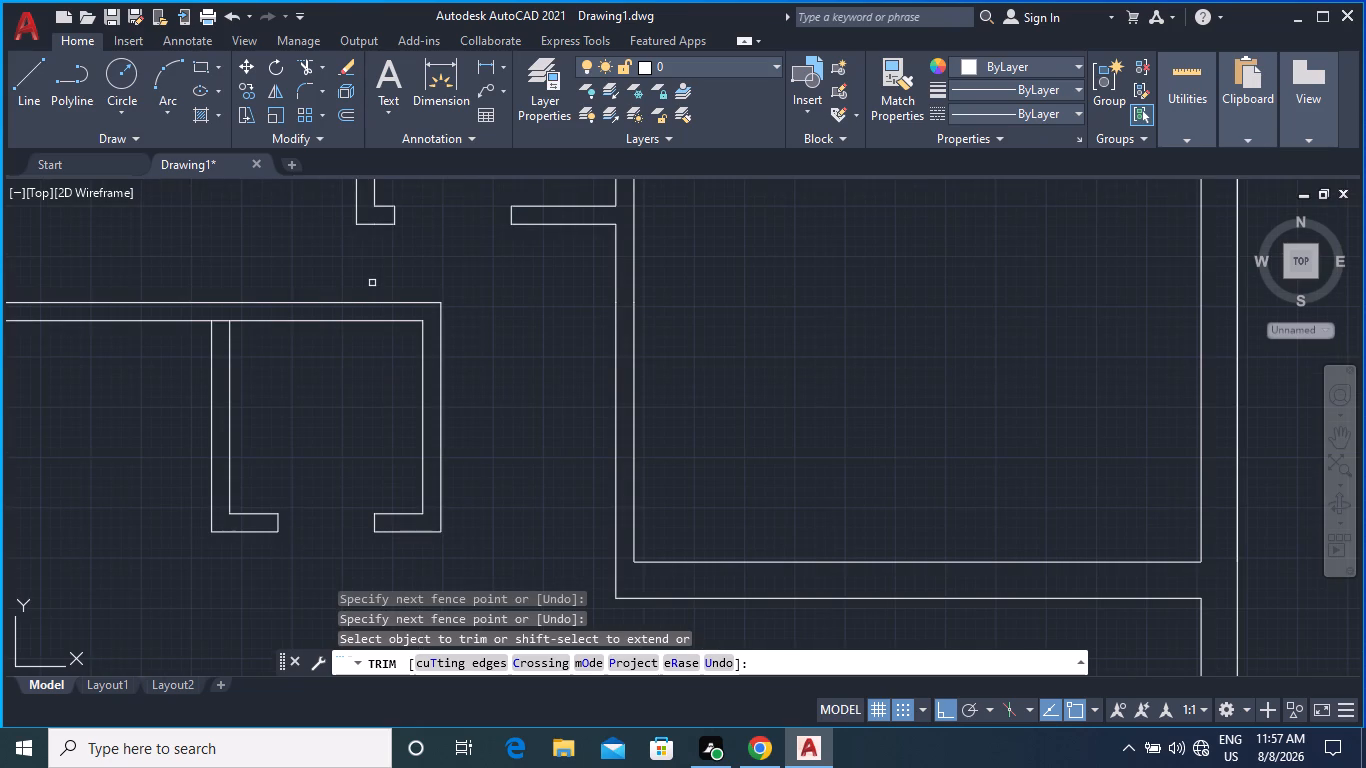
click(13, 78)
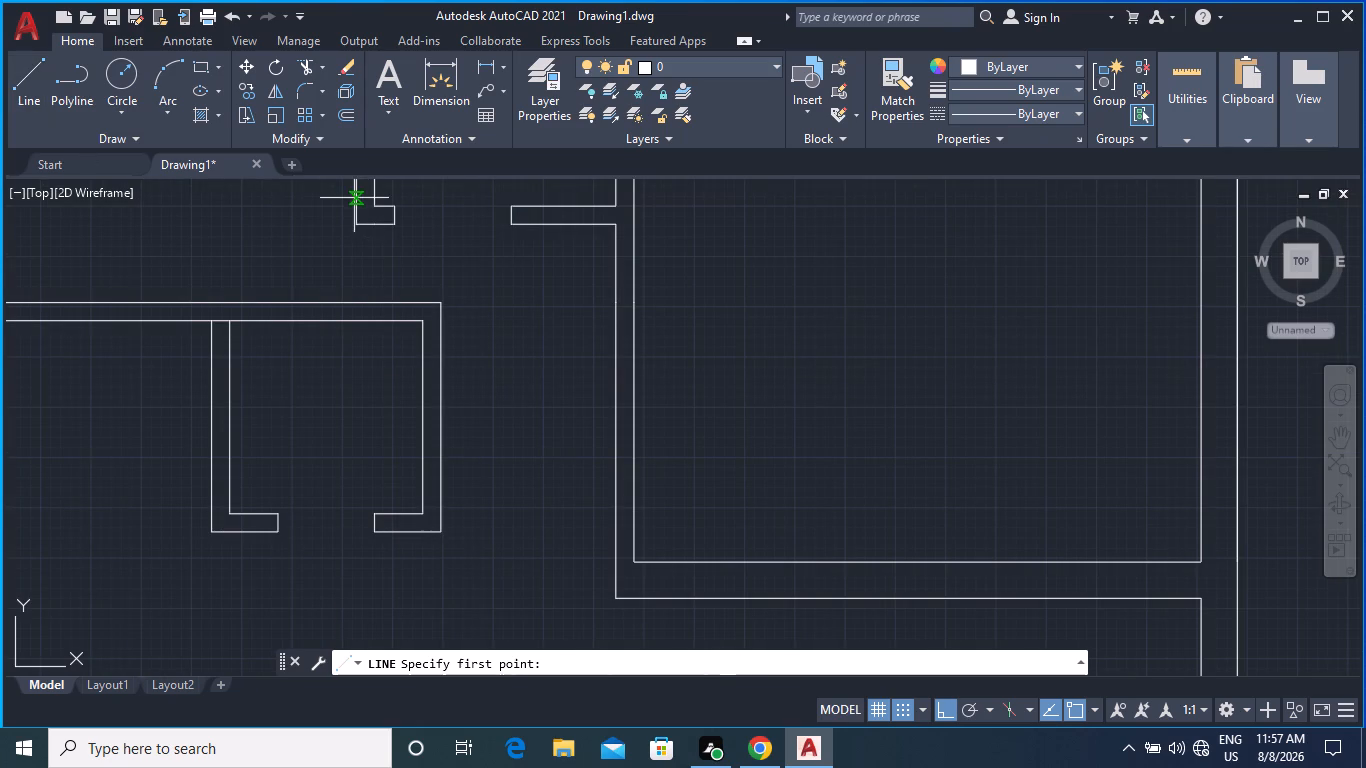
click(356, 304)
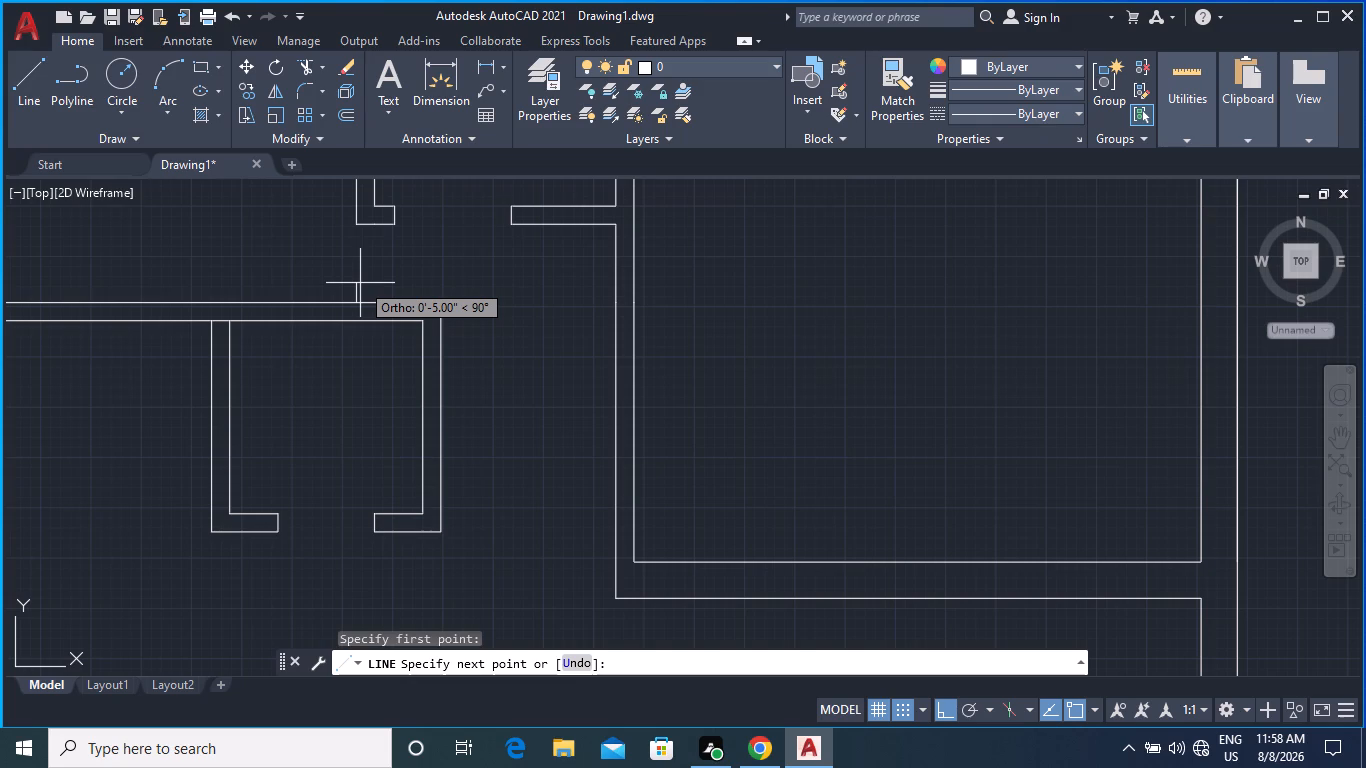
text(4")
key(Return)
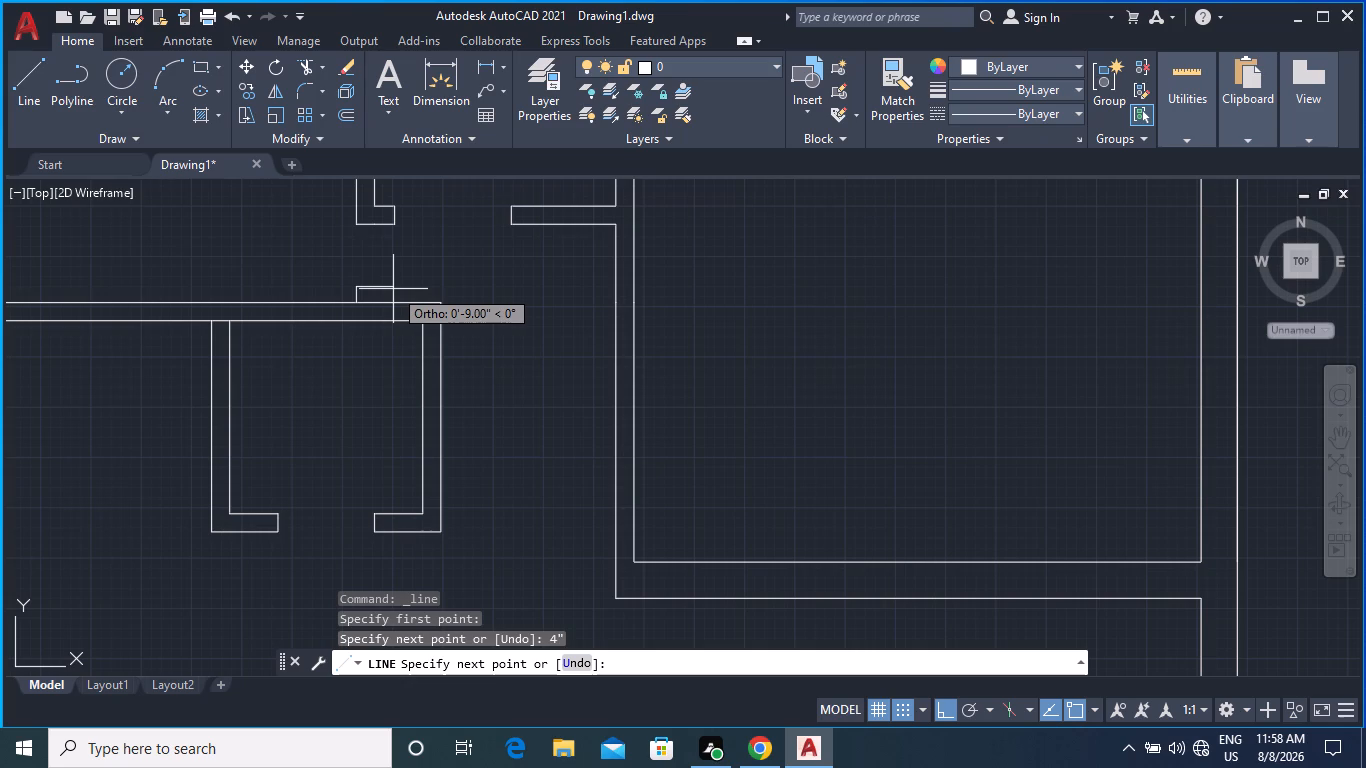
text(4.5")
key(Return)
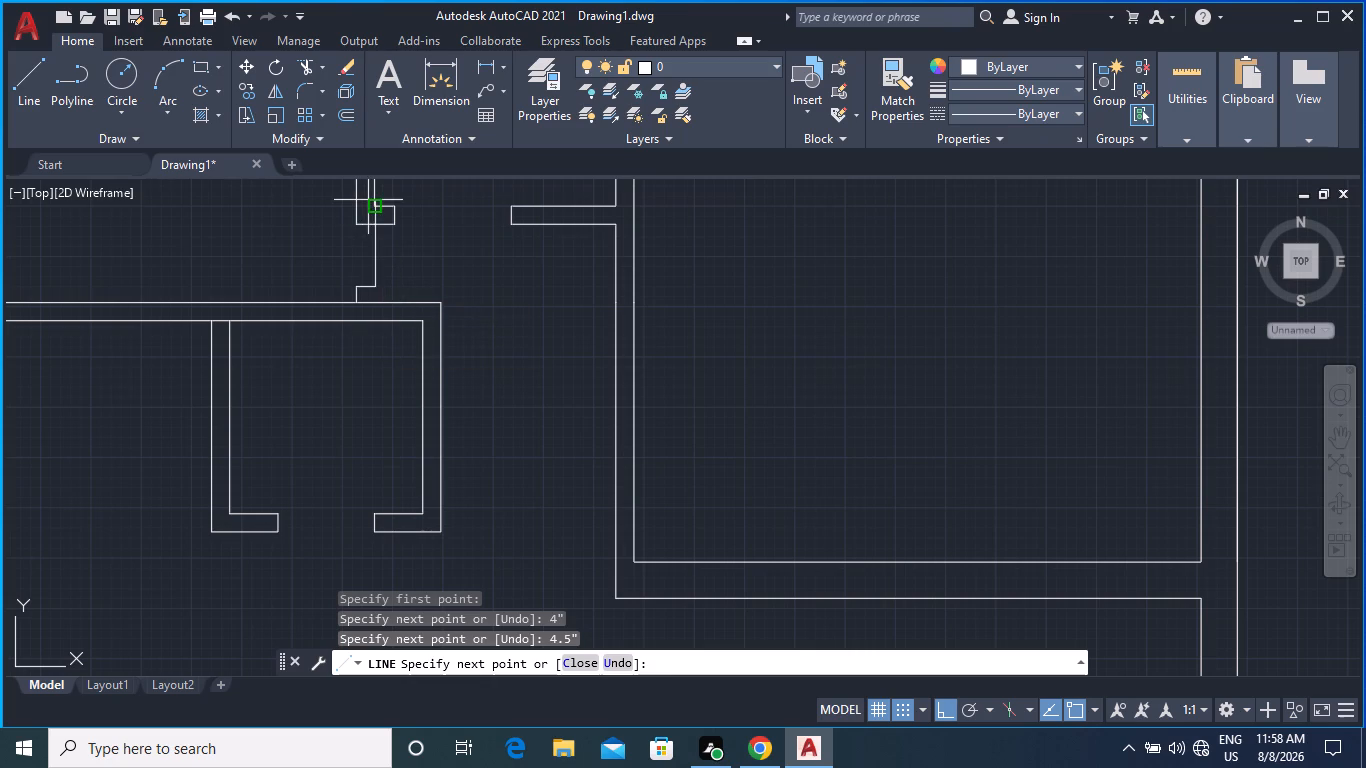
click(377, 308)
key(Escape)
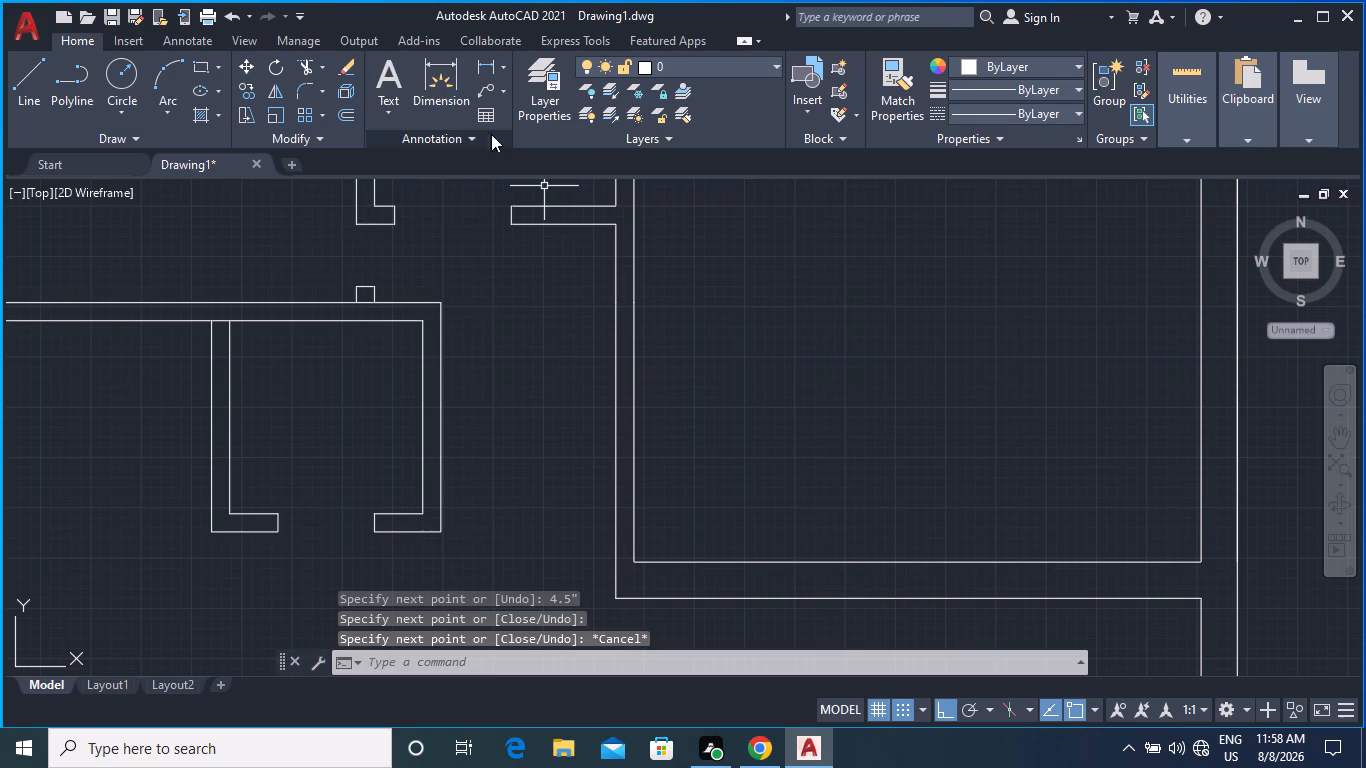
Measure the gap between the new stub and the end of the vertical wall above it.
click(439, 90)
scroll(361, 258, up, 3)
scroll(345, 351, down, 2)
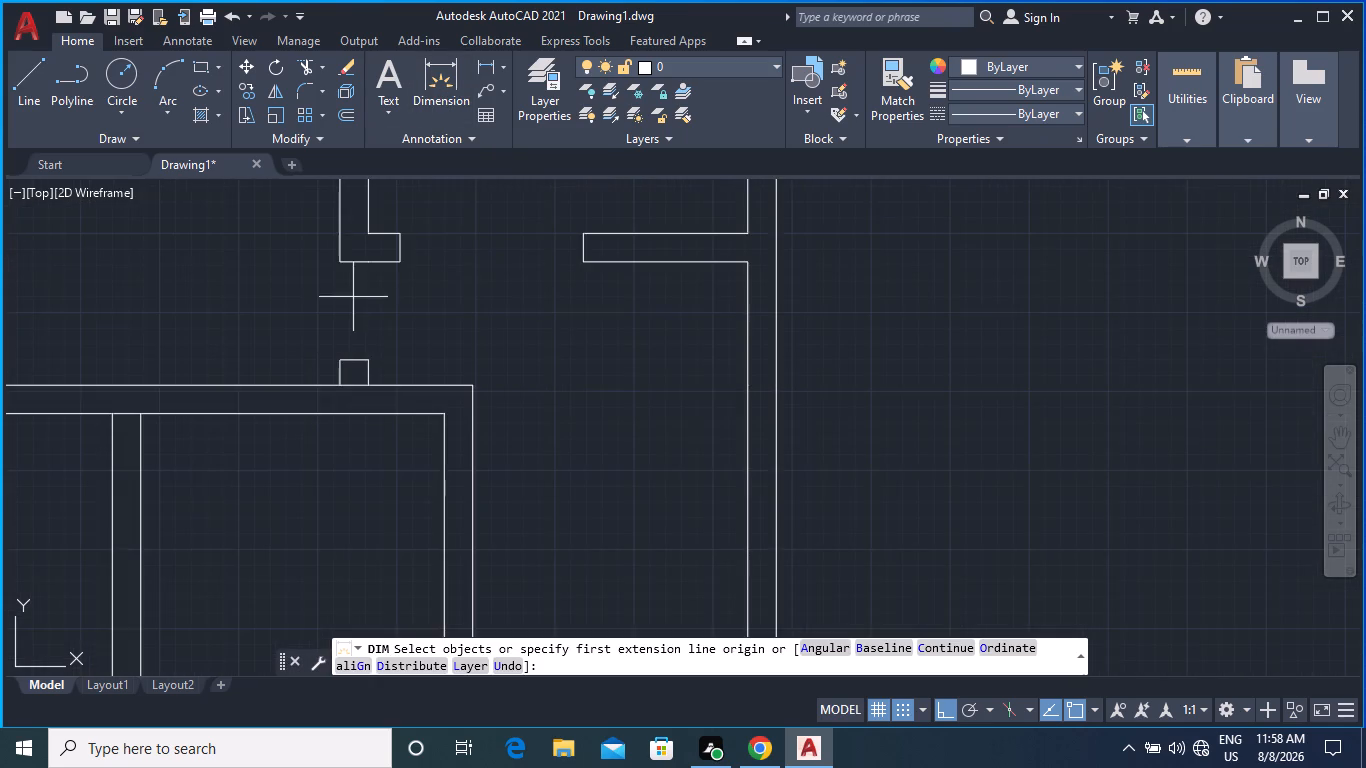
middle_drag(353, 296, 352, 344)
scroll(341, 385, up, 1)
click(336, 422)
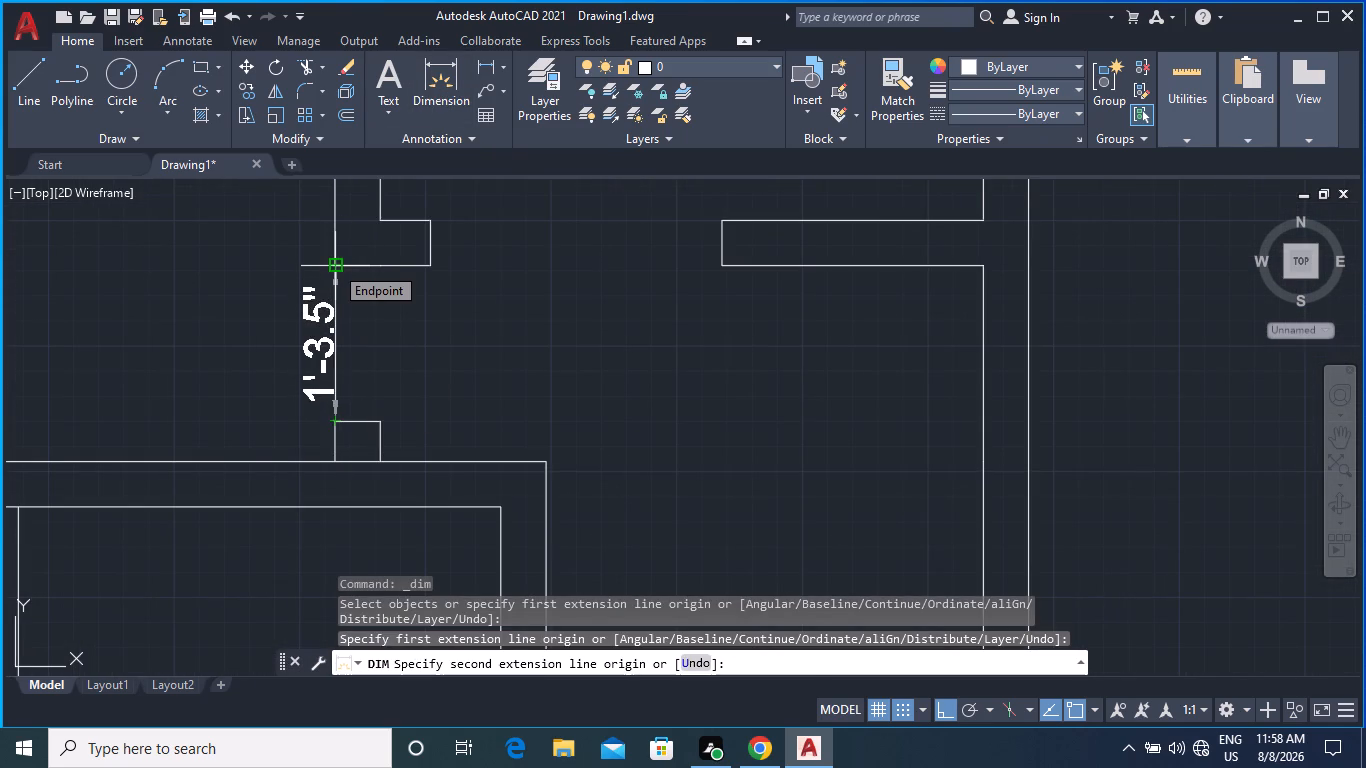
key(Escape)
key(Escape)
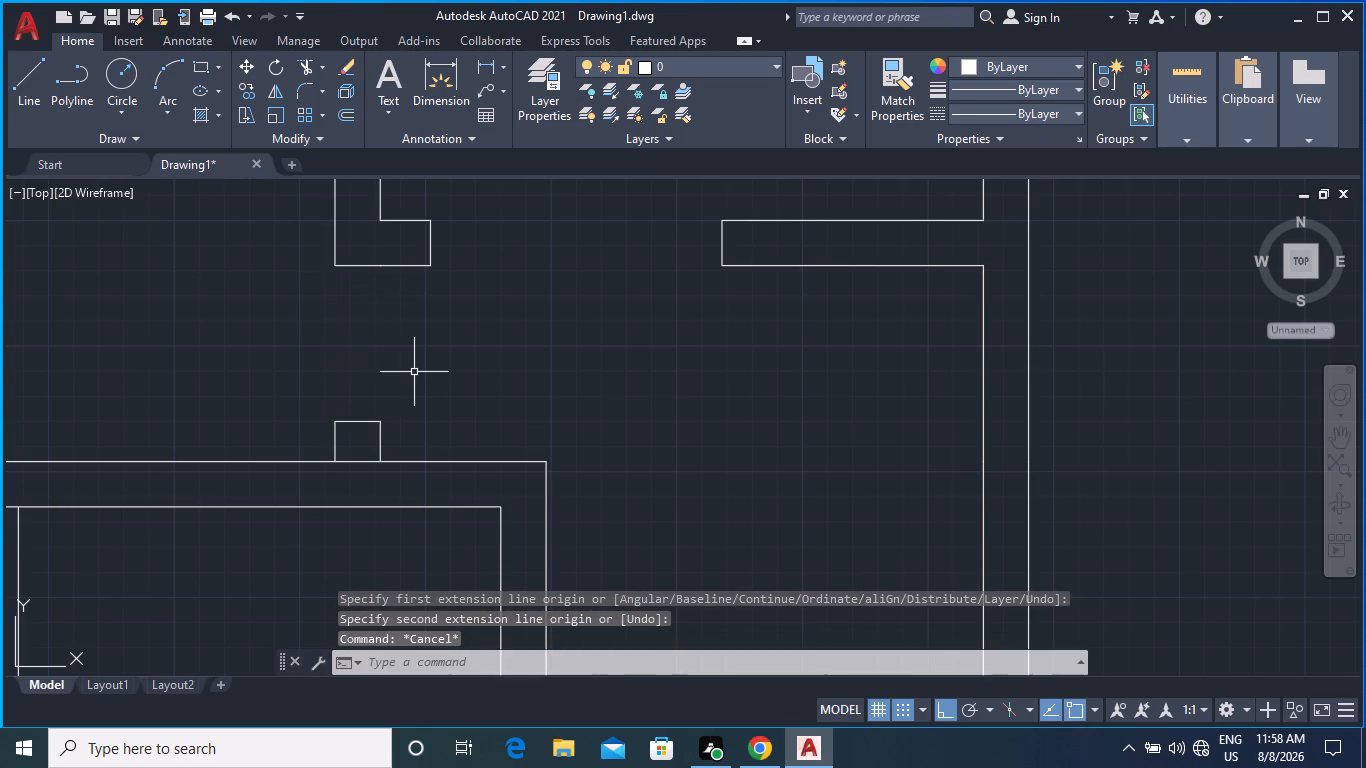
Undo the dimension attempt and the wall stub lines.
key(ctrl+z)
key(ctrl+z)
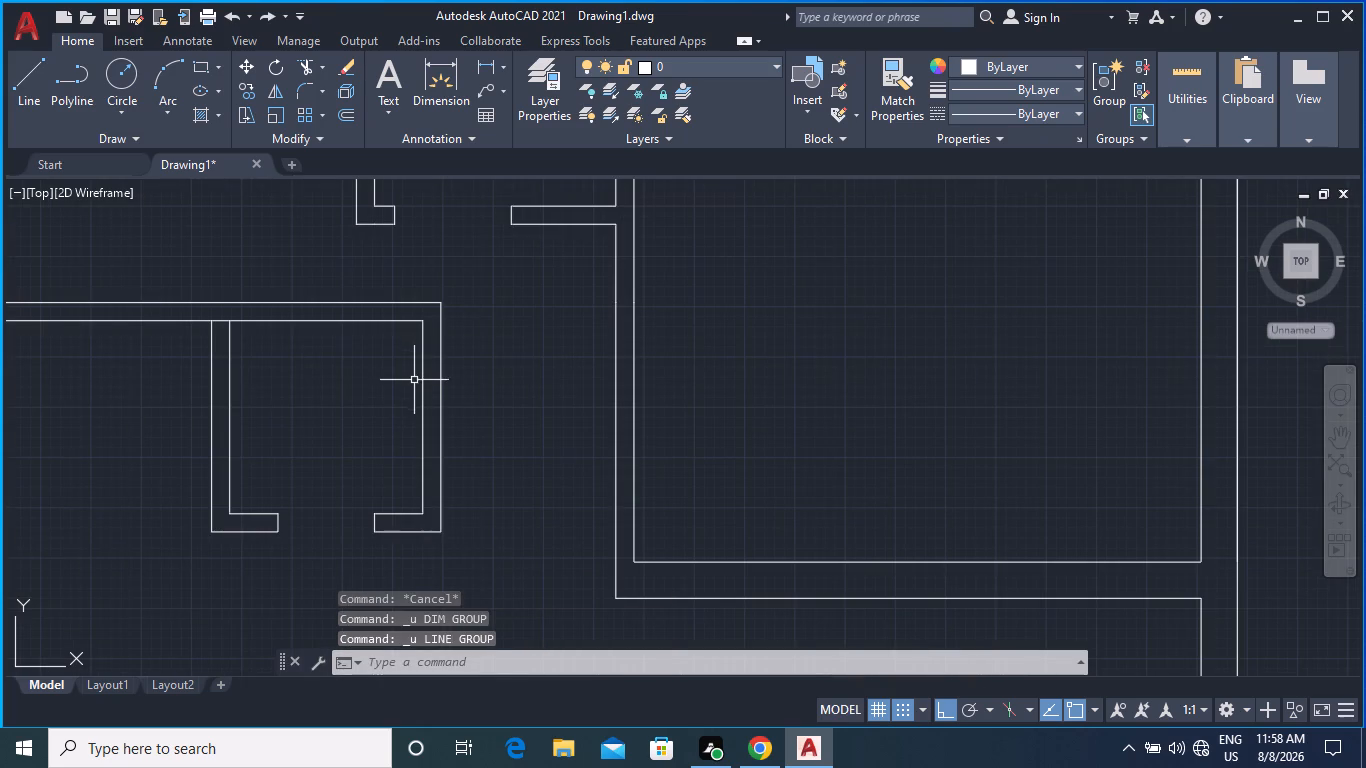
Draw a jamb line across the large upper-right room's bottom wall, aligned with the left end of the short middle stub above.
scroll(456, 351, down, 1)
middle_drag(489, 374, 392, 175)
scroll(409, 220, down, 3)
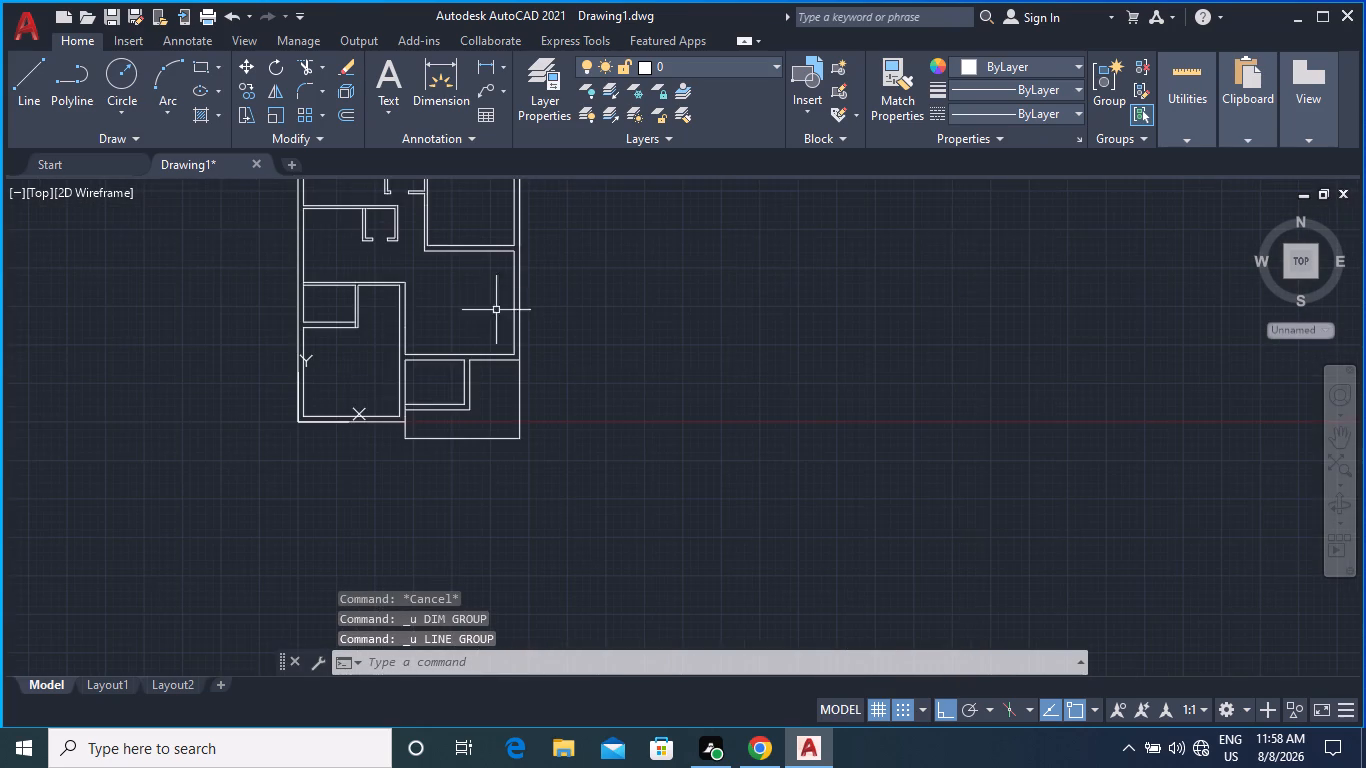
middle_drag(469, 296, 497, 441)
scroll(509, 396, up, 1)
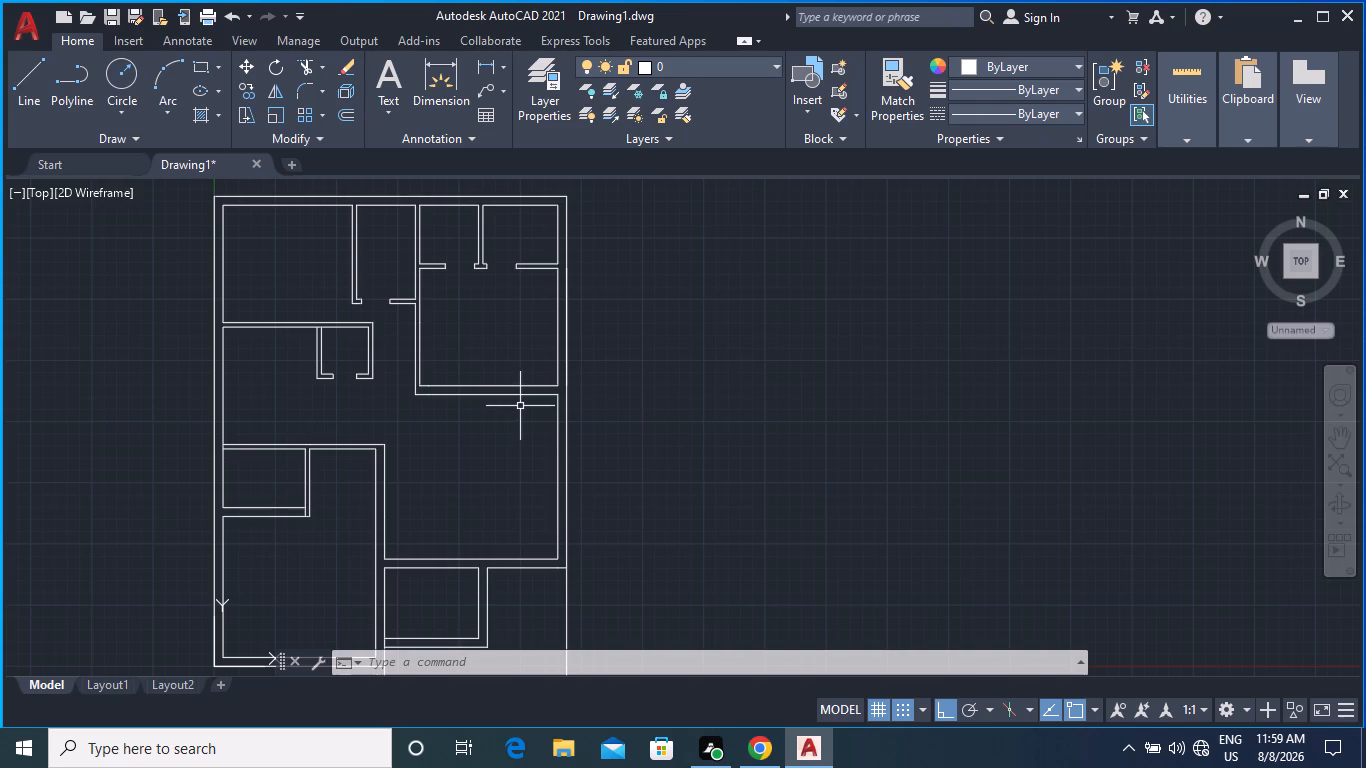
middle_drag(622, 387, 695, 372)
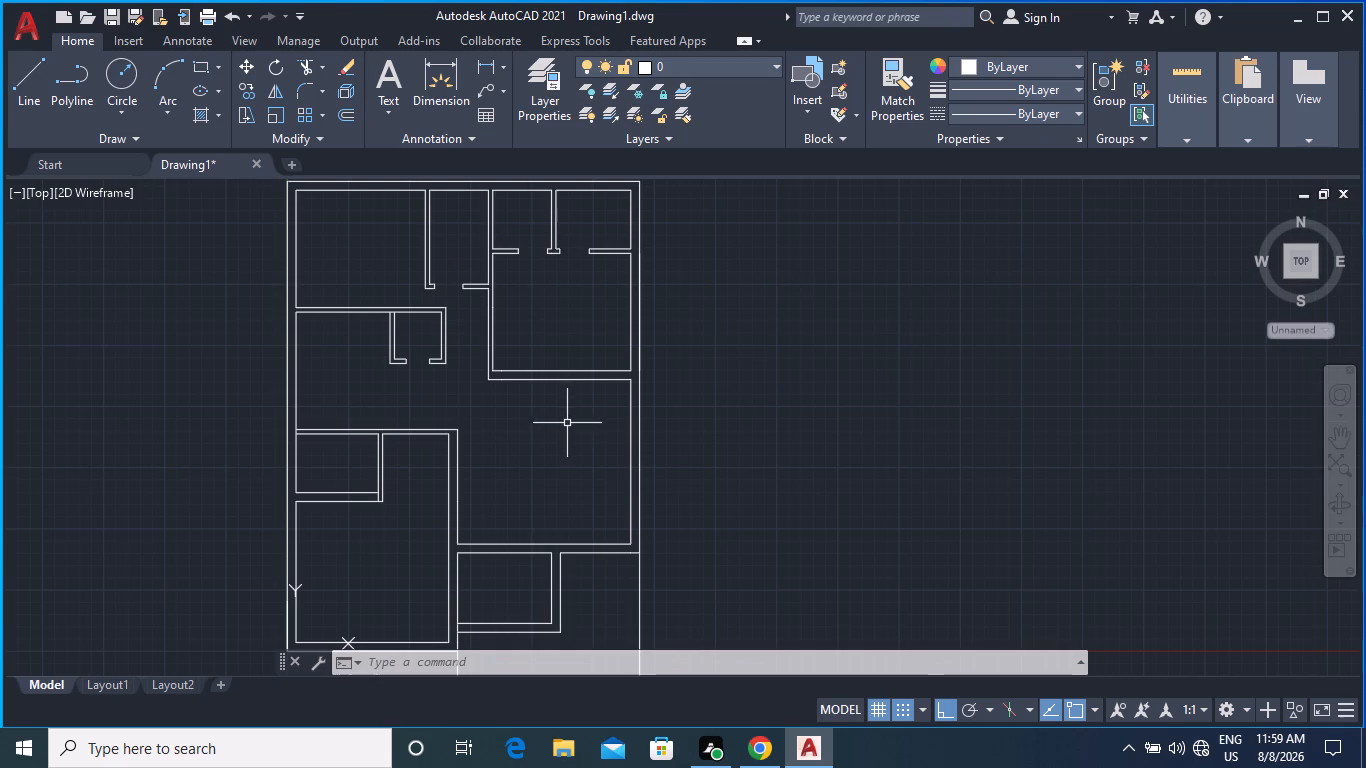
middle_drag(561, 425, 649, 451)
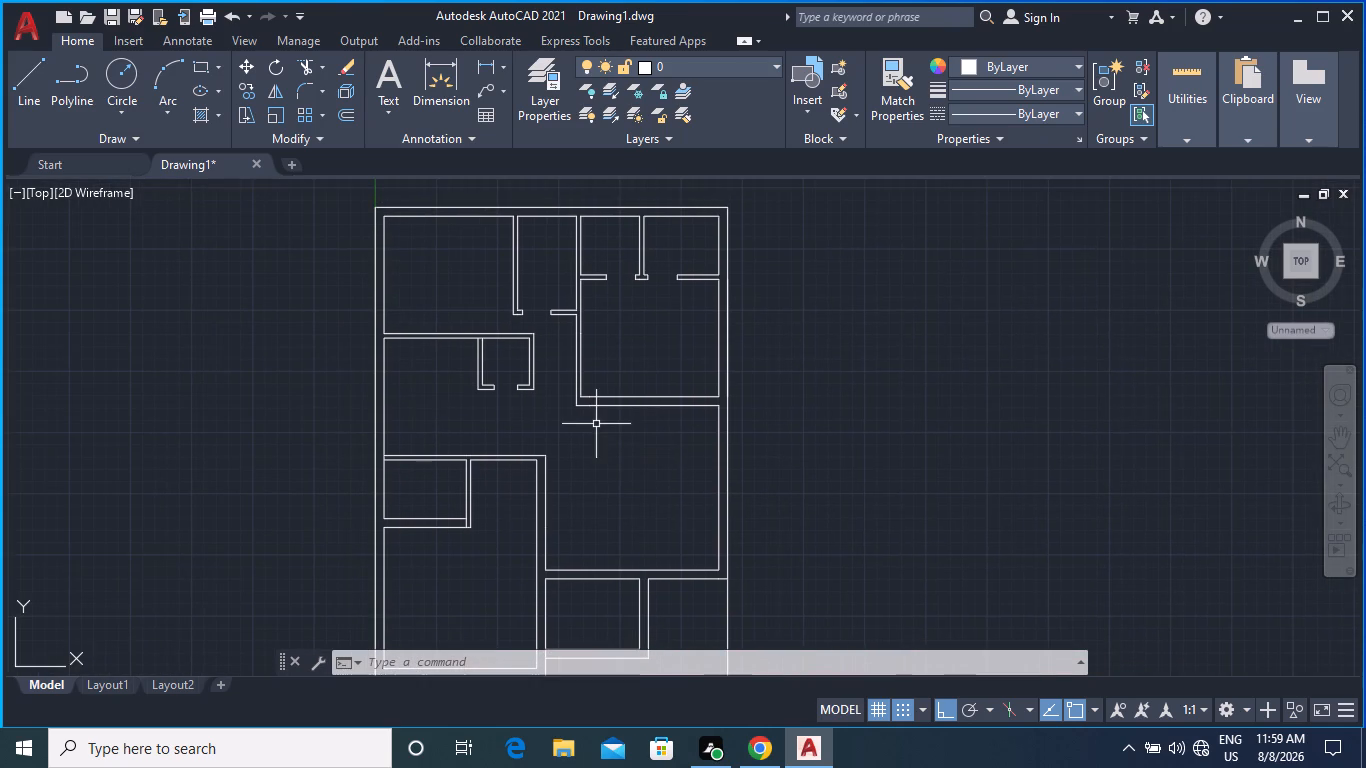
scroll(613, 427, up, 1)
middle_drag(613, 431, 611, 510)
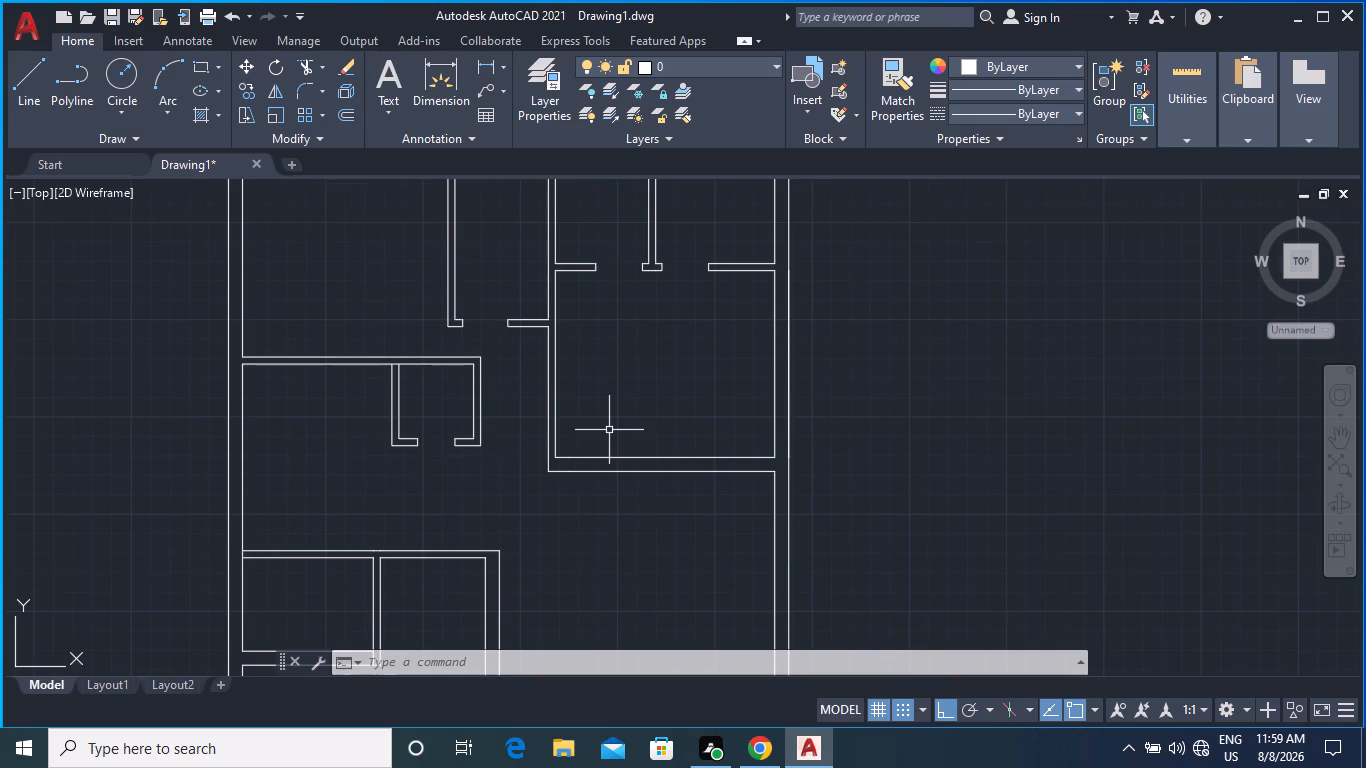
scroll(610, 429, up, 1)
scroll(618, 438, down, 1)
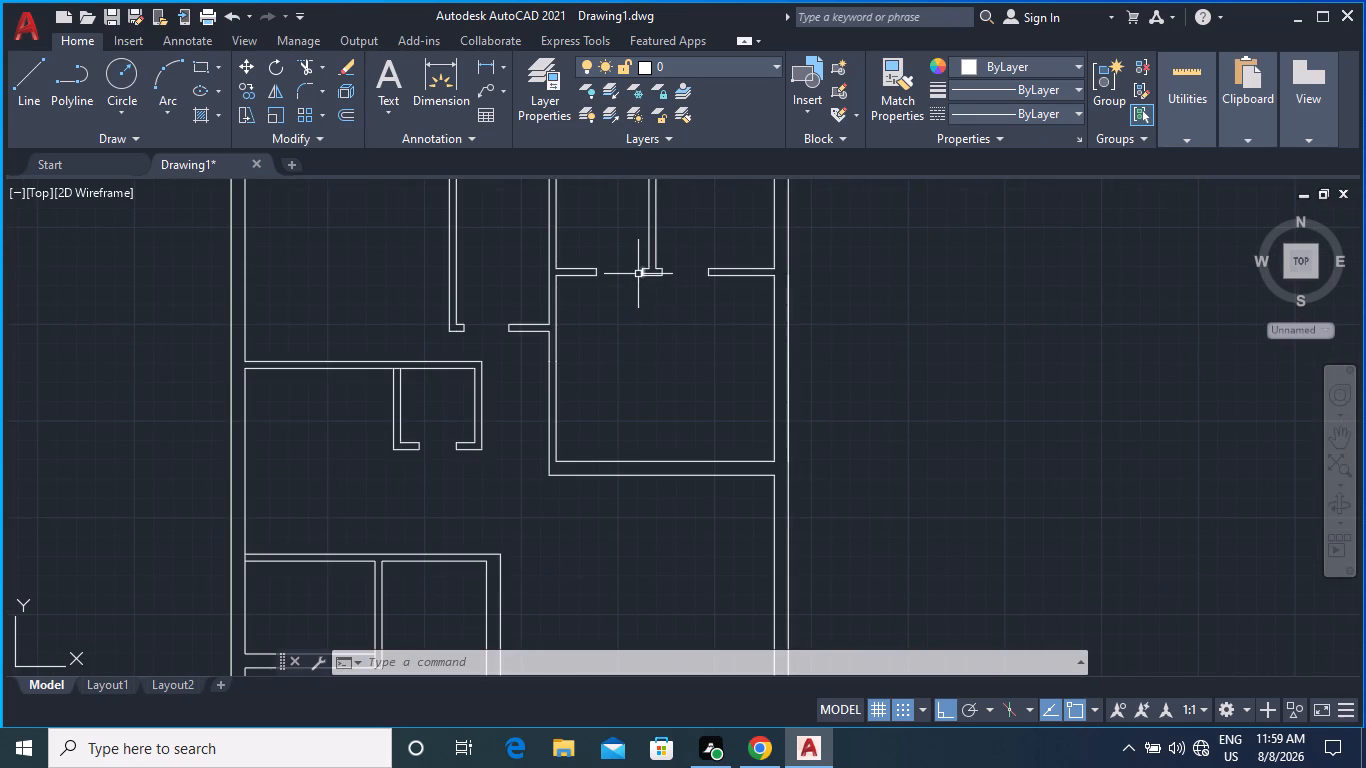
click(41, 97)
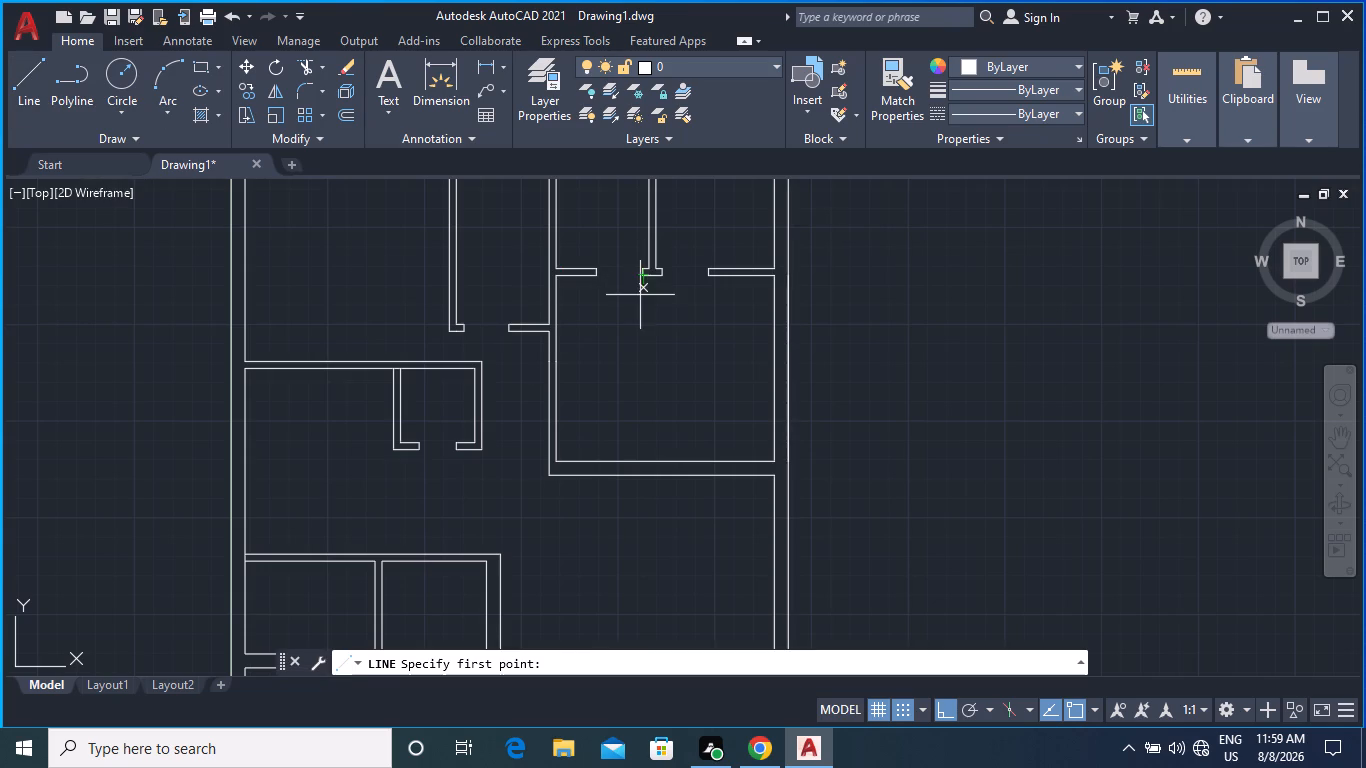
click(644, 464)
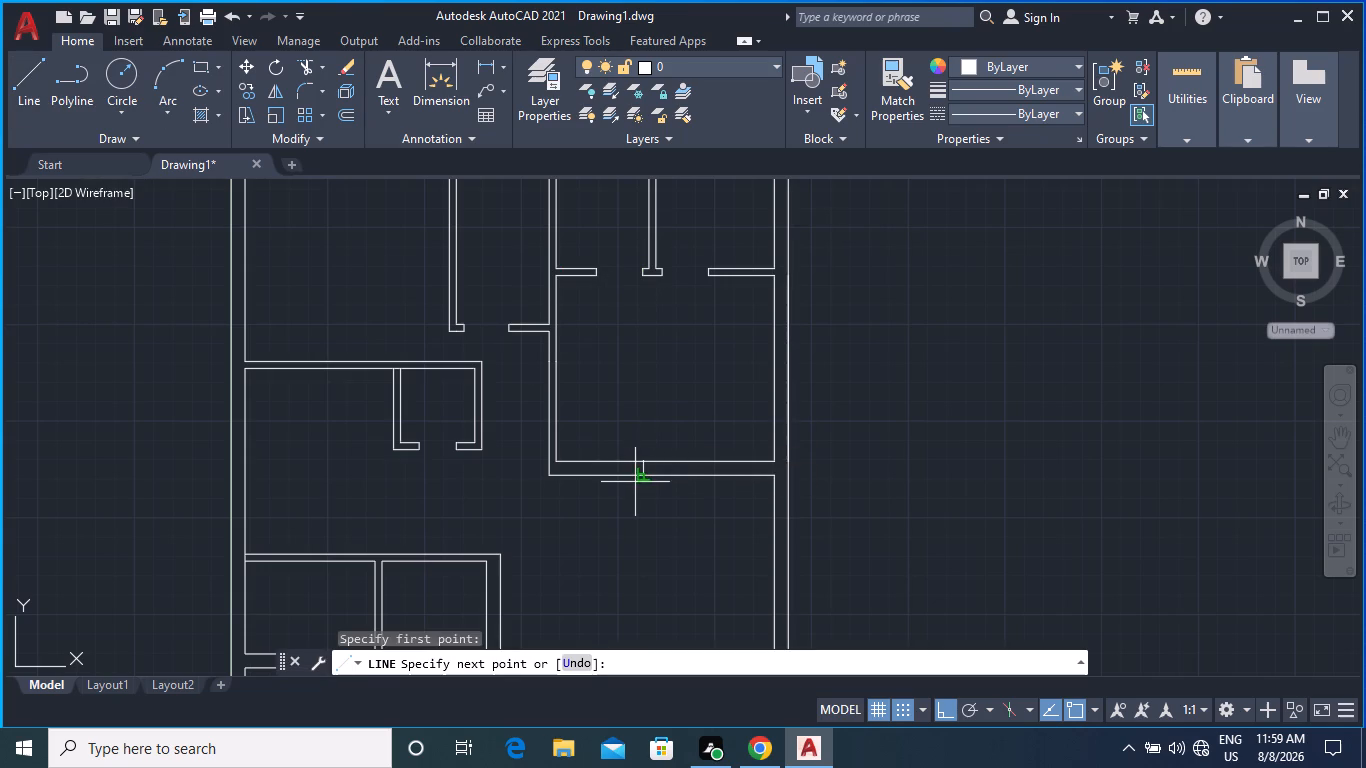
click(644, 475)
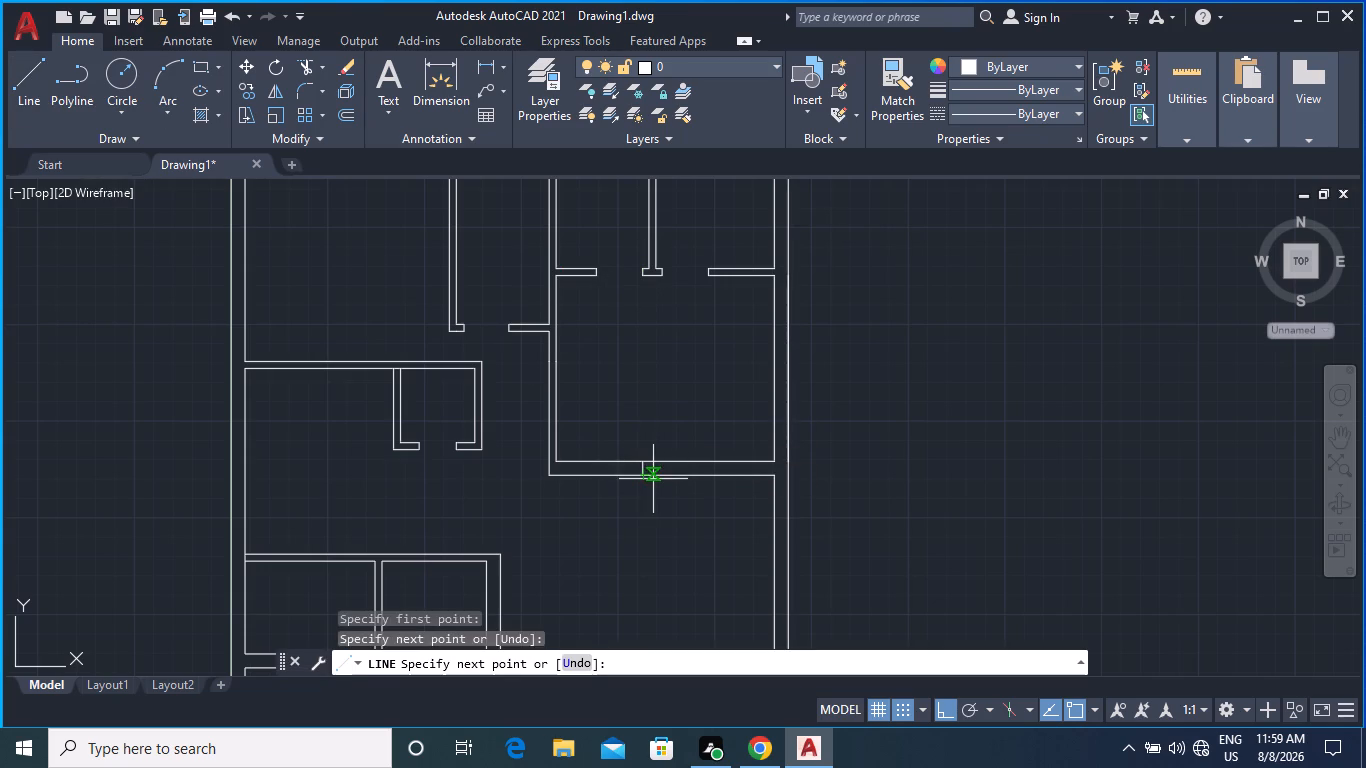
key(Escape)
Copy the jamb line 3' to the left along the same wall.
scroll(638, 467, up, 1)
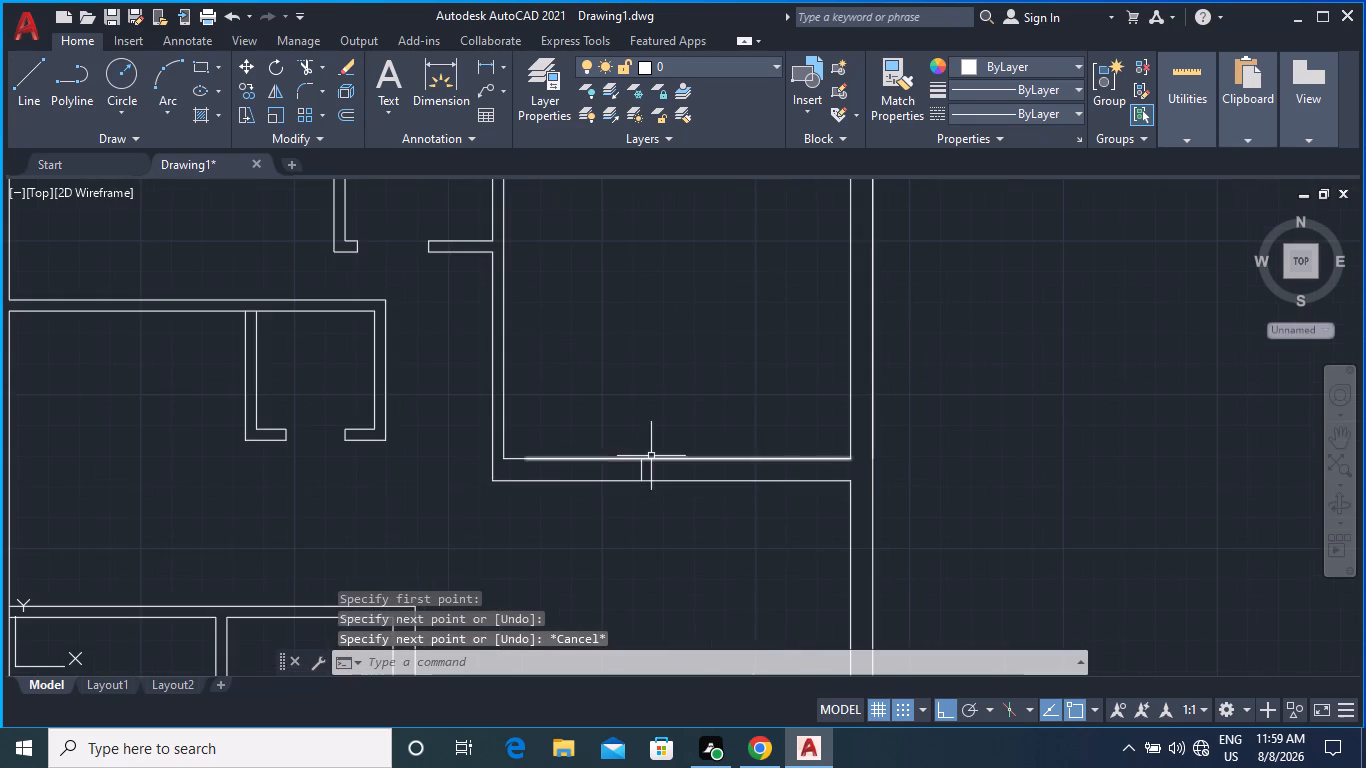
middle_drag(653, 381, 671, 498)
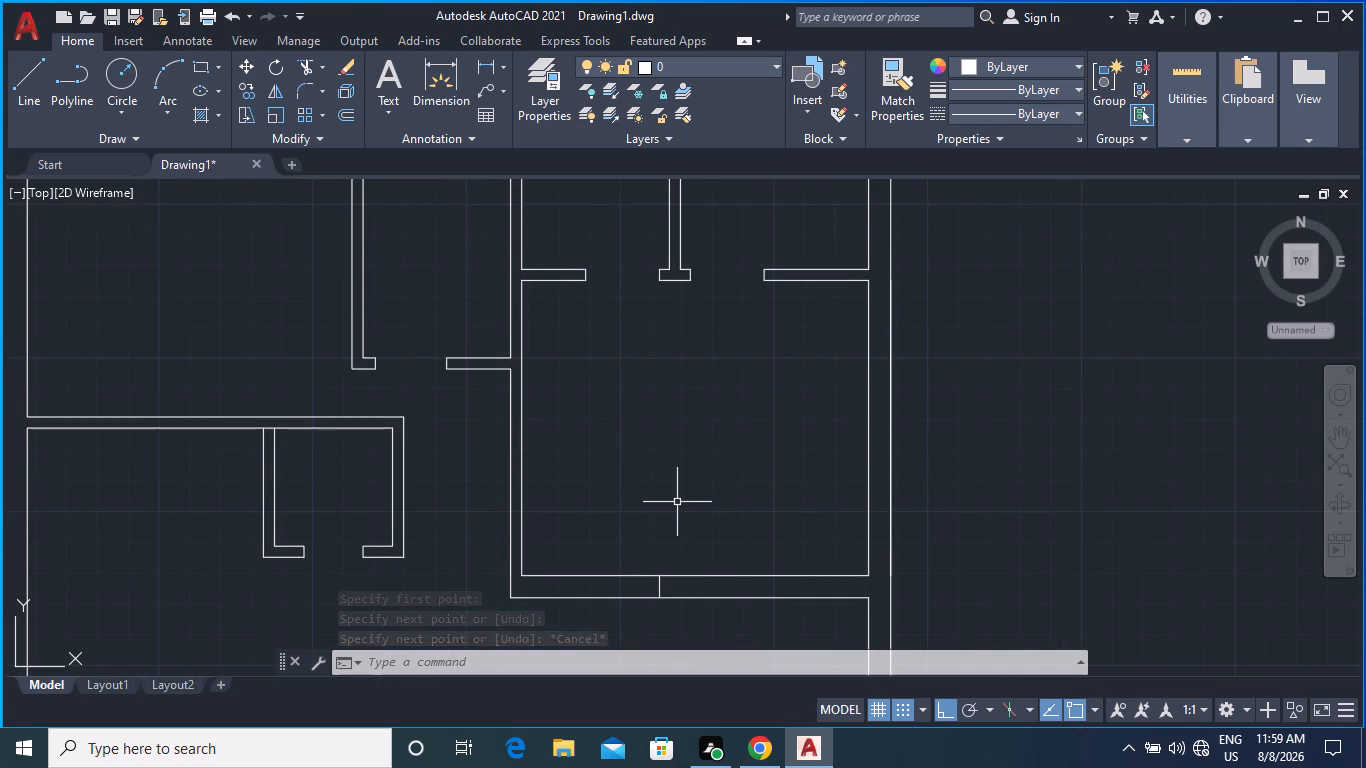
scroll(677, 502, down, 1)
middle_drag(677, 498, 663, 436)
scroll(646, 490, up, 3)
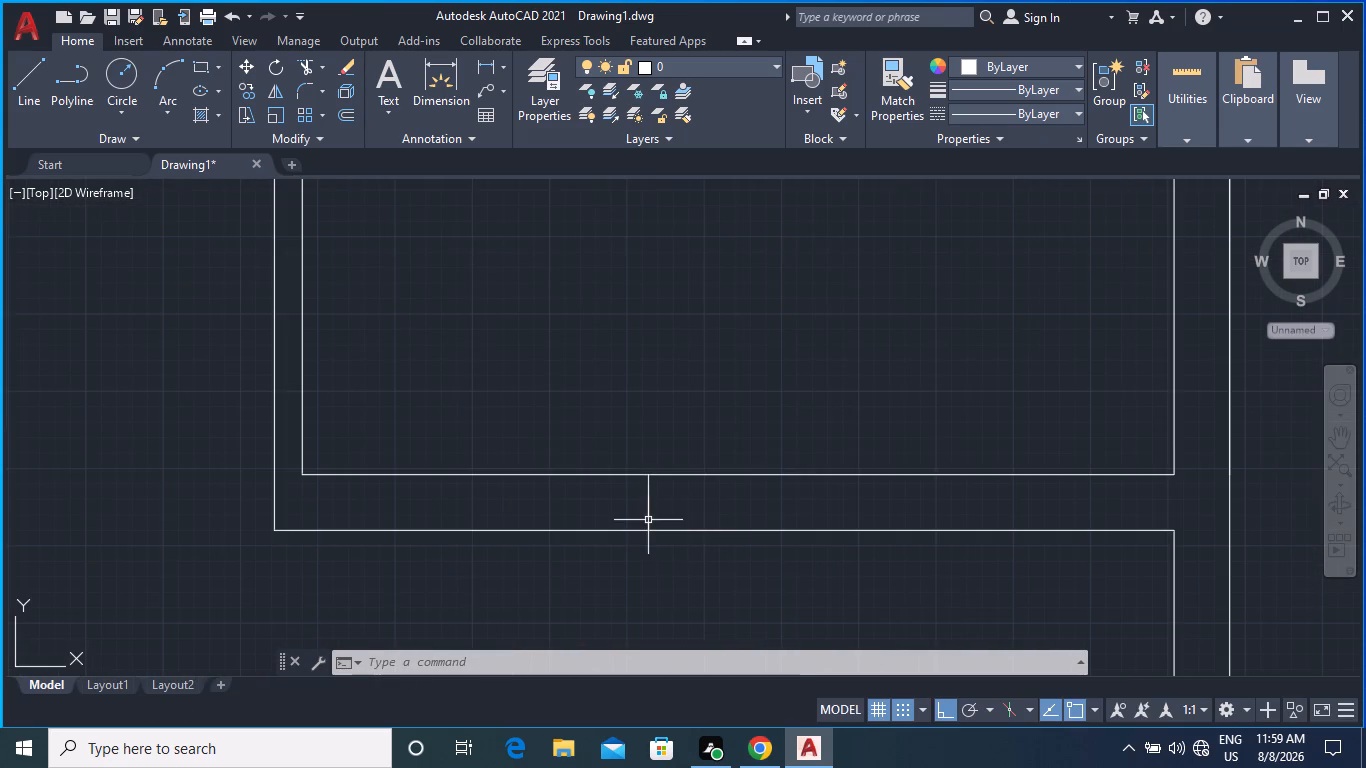
click(648, 520)
click(249, 97)
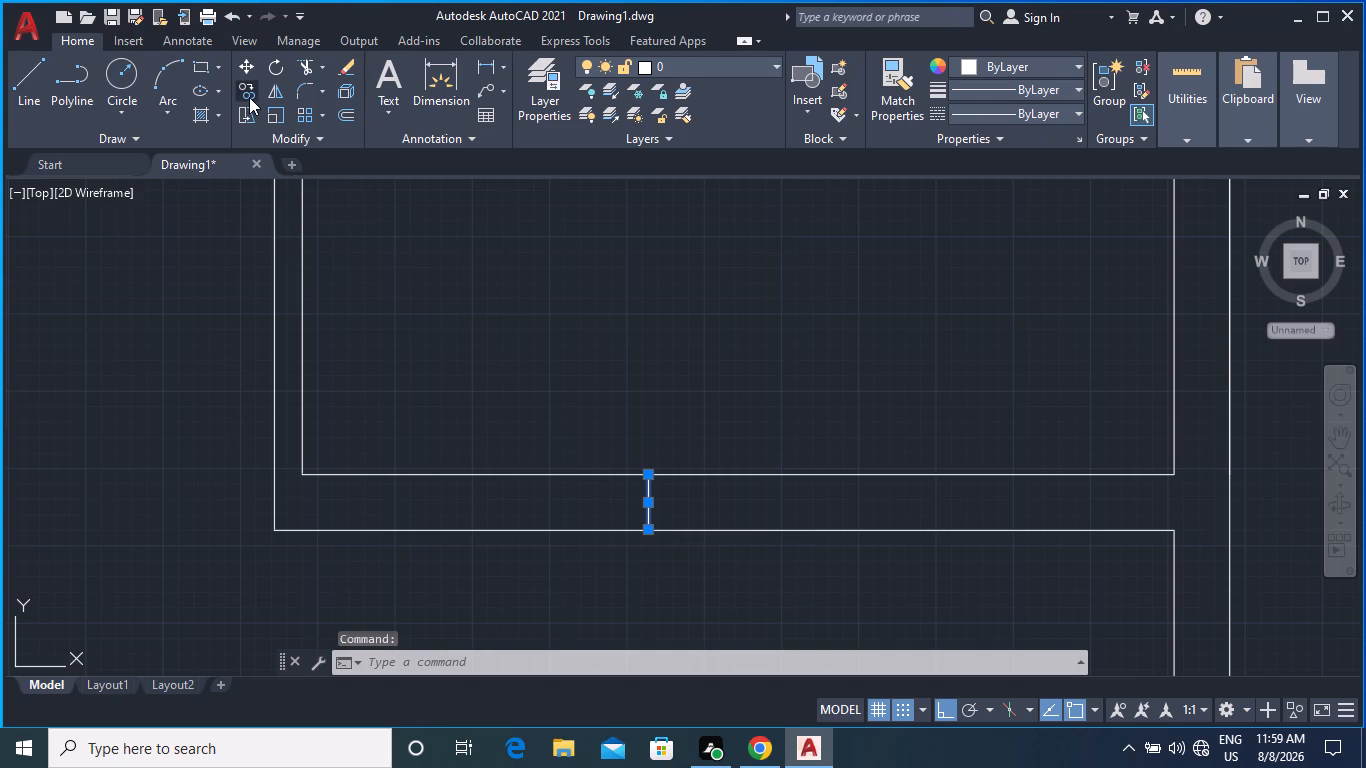
click(643, 533)
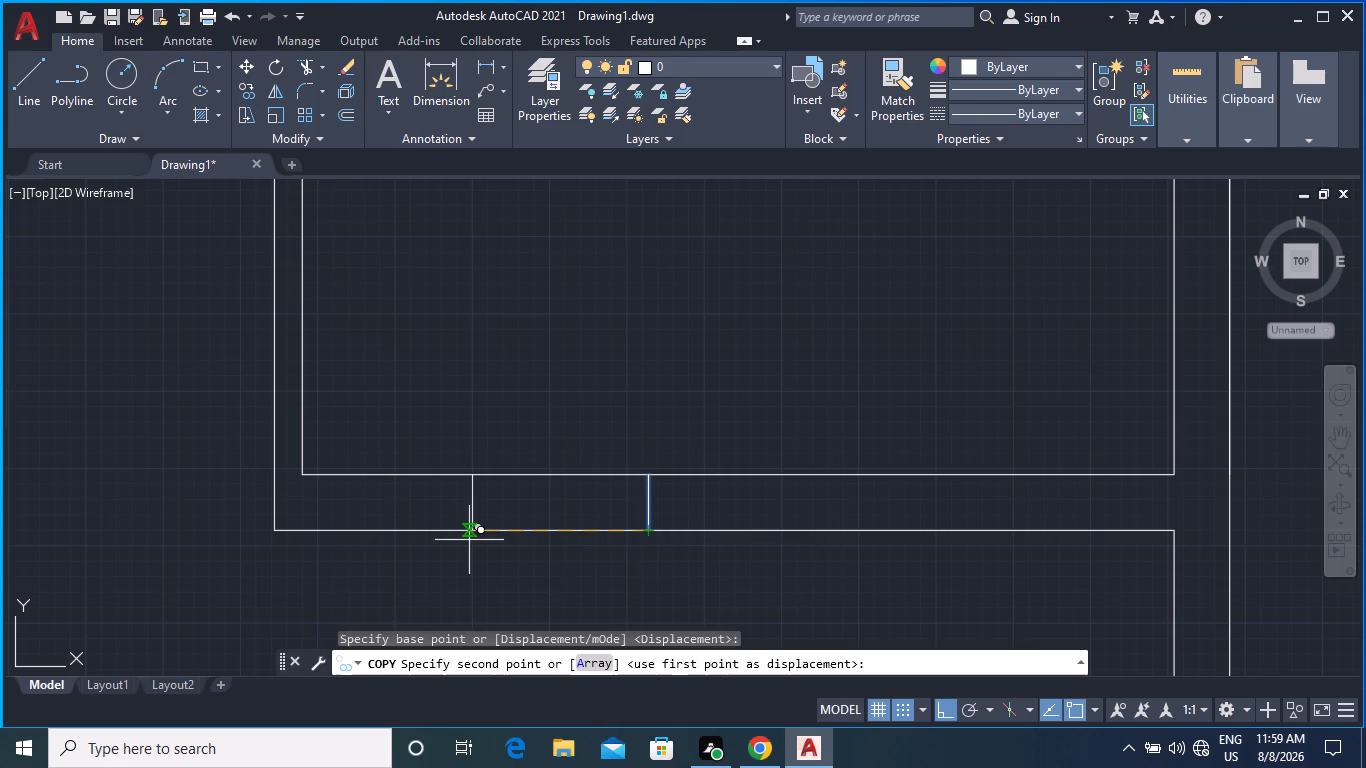
text(3')
key(Return)
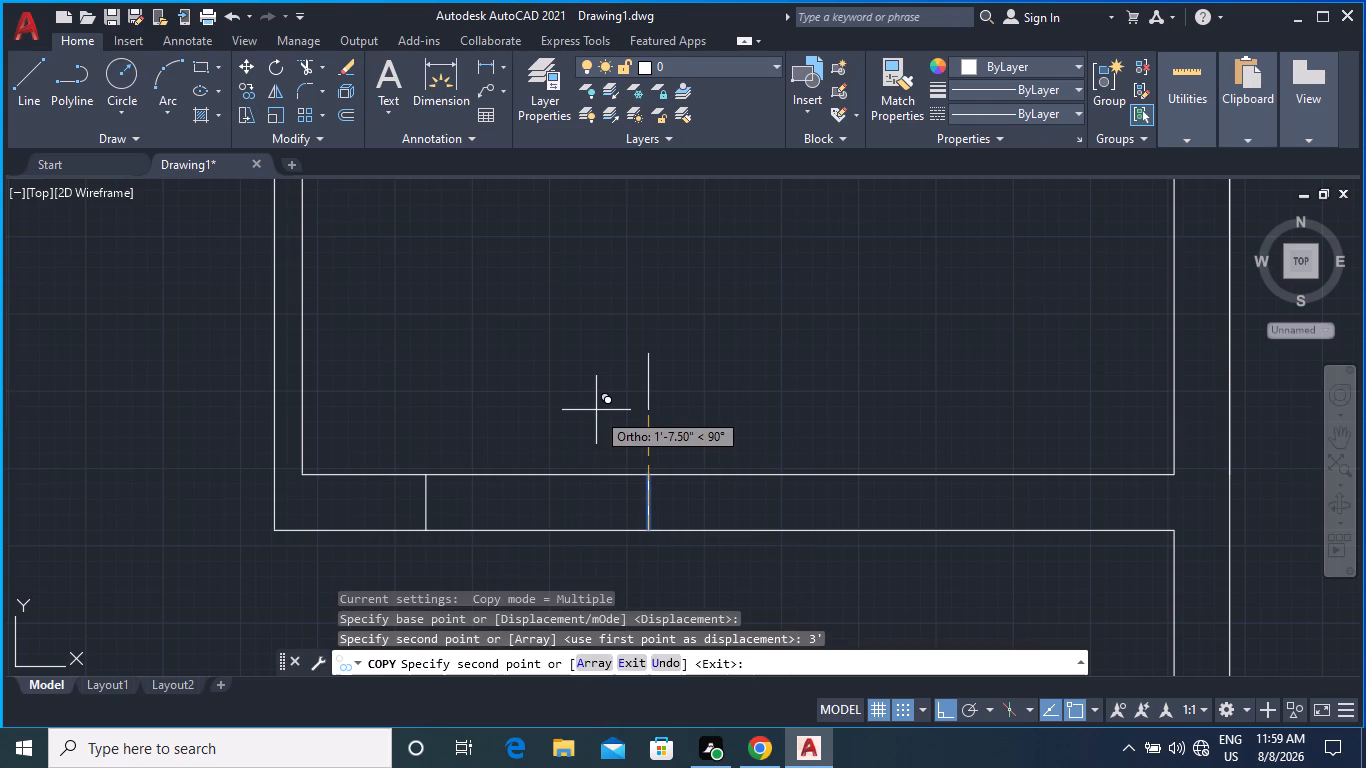
key(space)
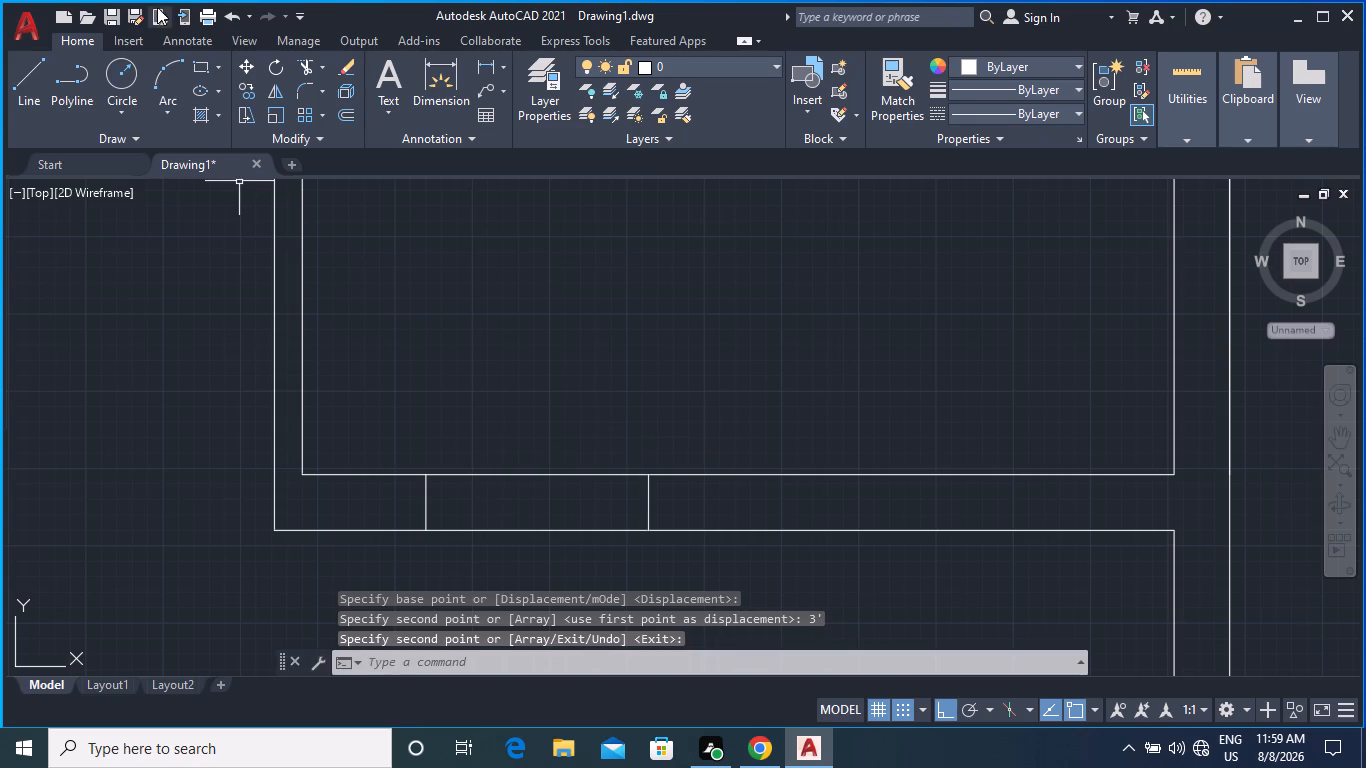
Trim both faces of the large room's bottom wall between the two jamb lines, opening the doorway.
key(t)
key(r)
key(Return)
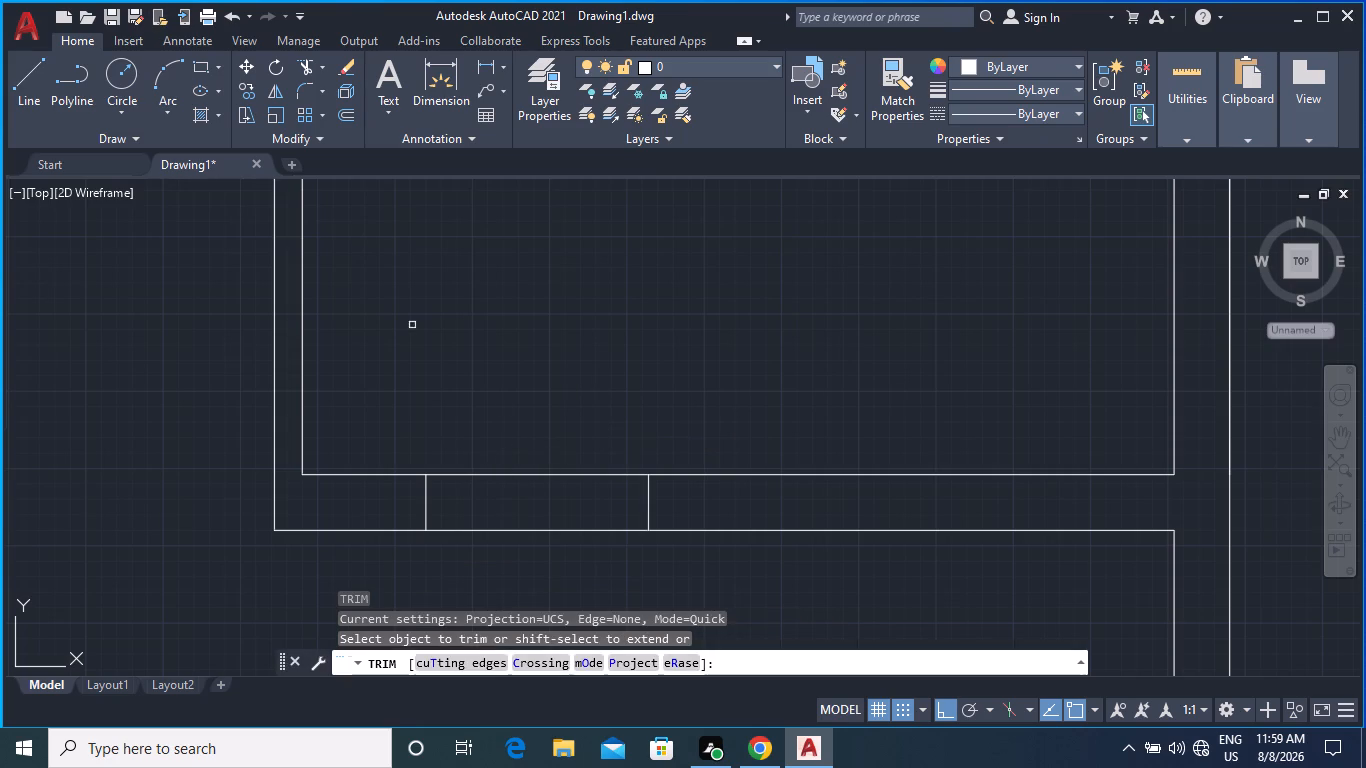
click(506, 414)
click(571, 566)
scroll(543, 459, down, 3)
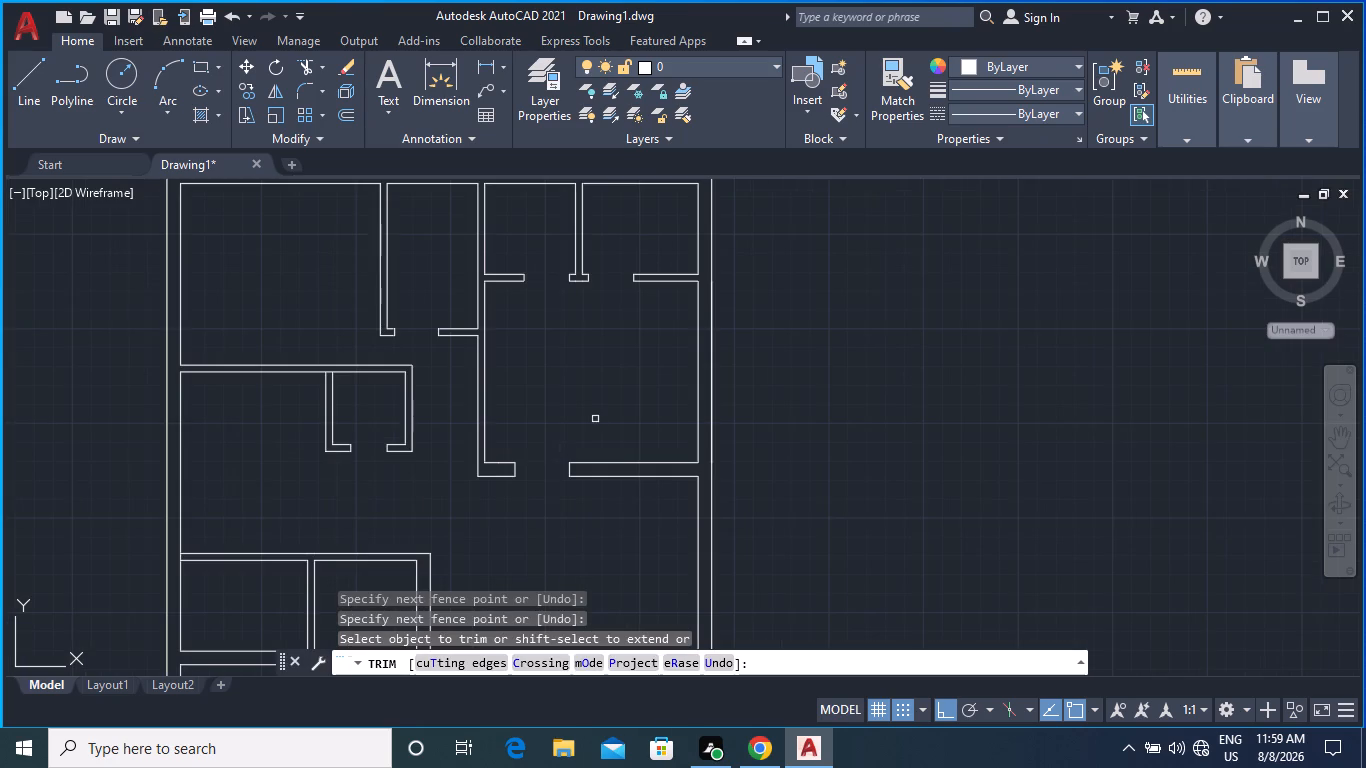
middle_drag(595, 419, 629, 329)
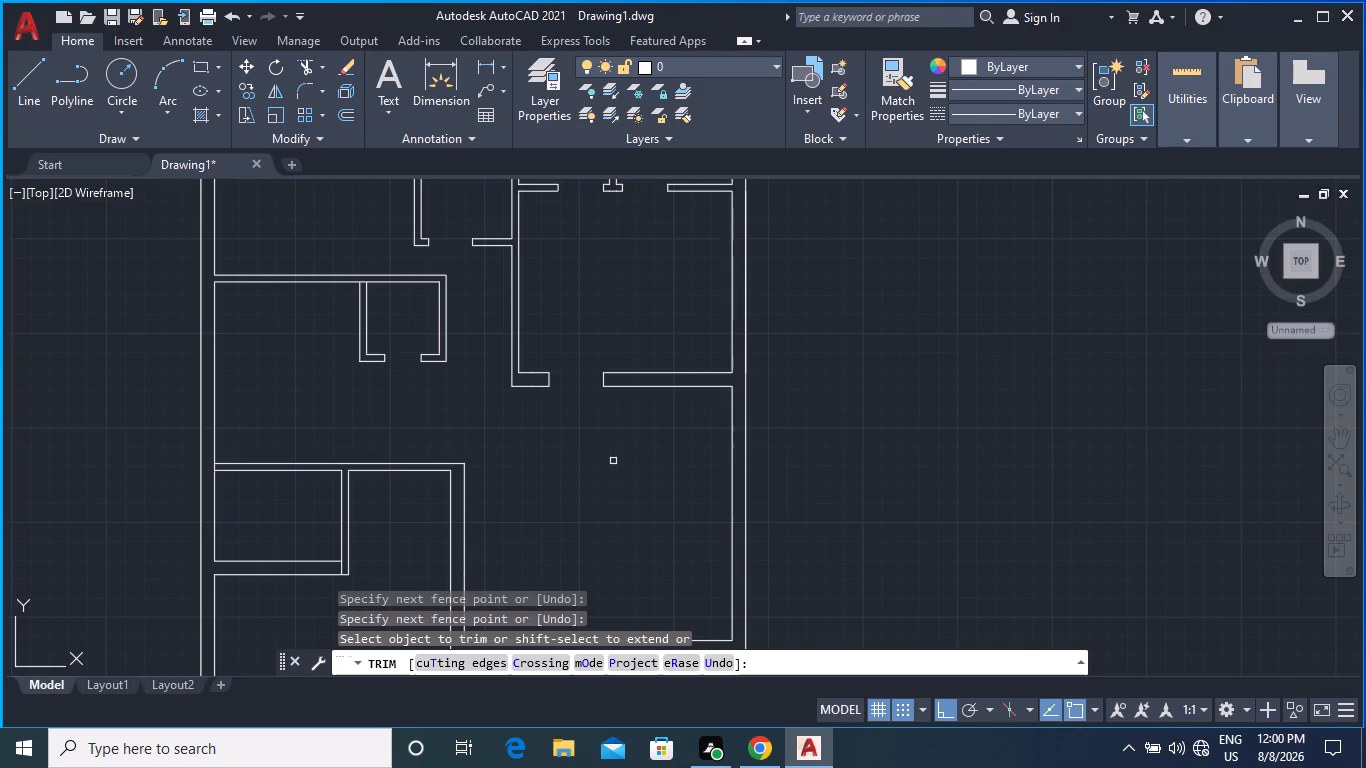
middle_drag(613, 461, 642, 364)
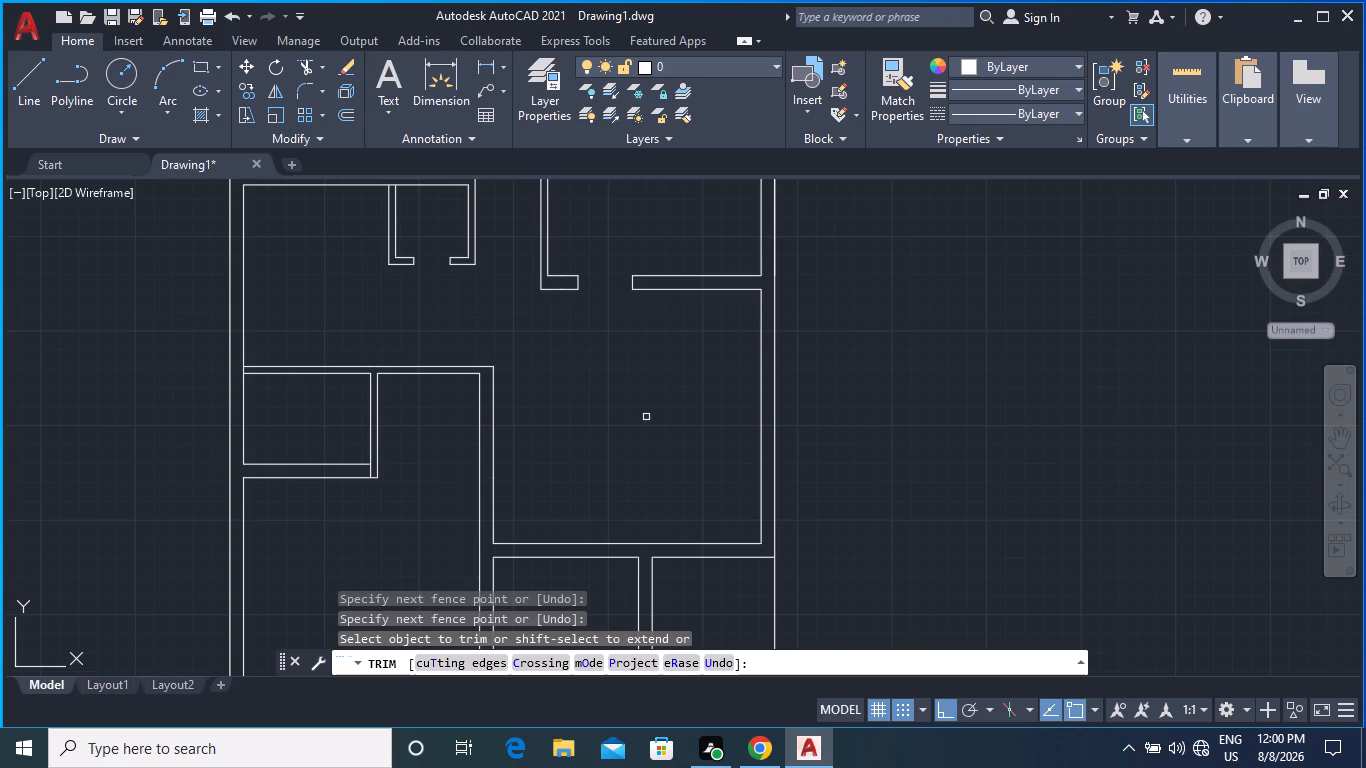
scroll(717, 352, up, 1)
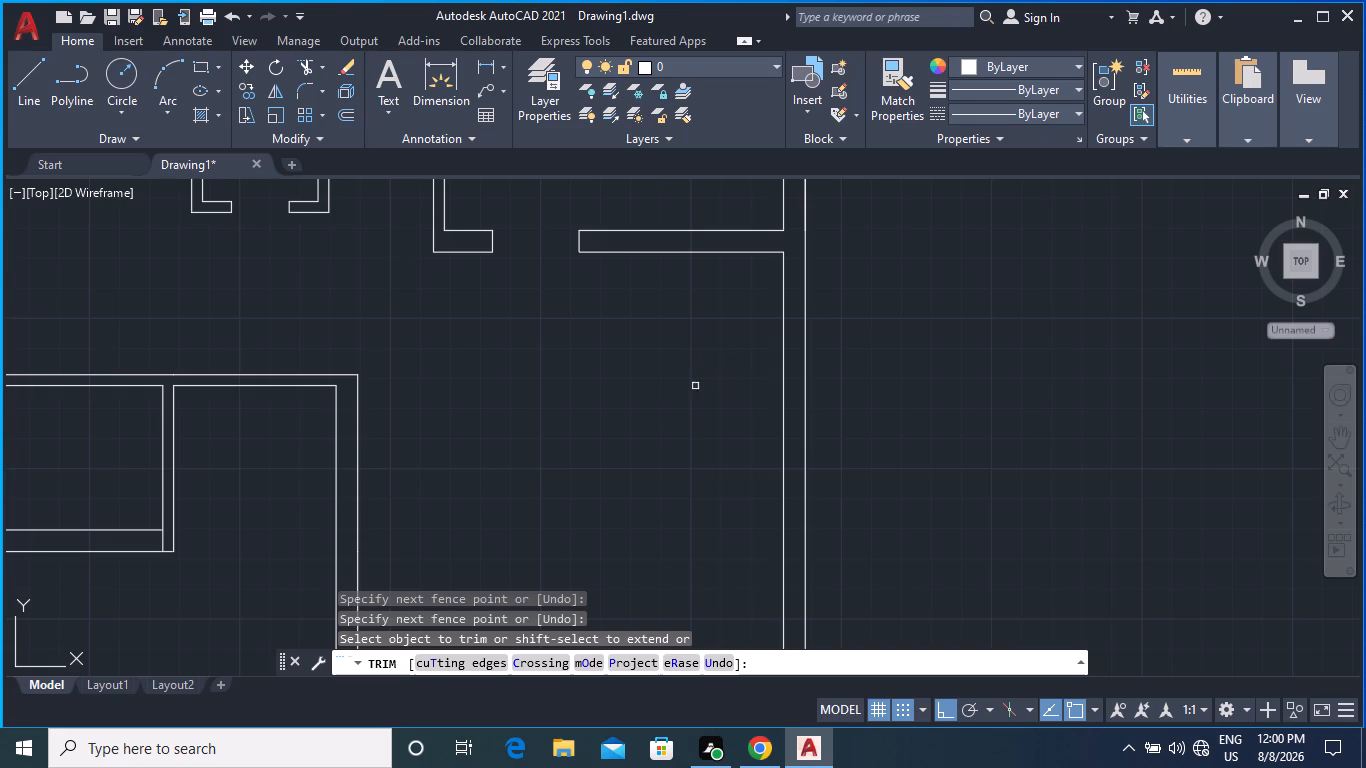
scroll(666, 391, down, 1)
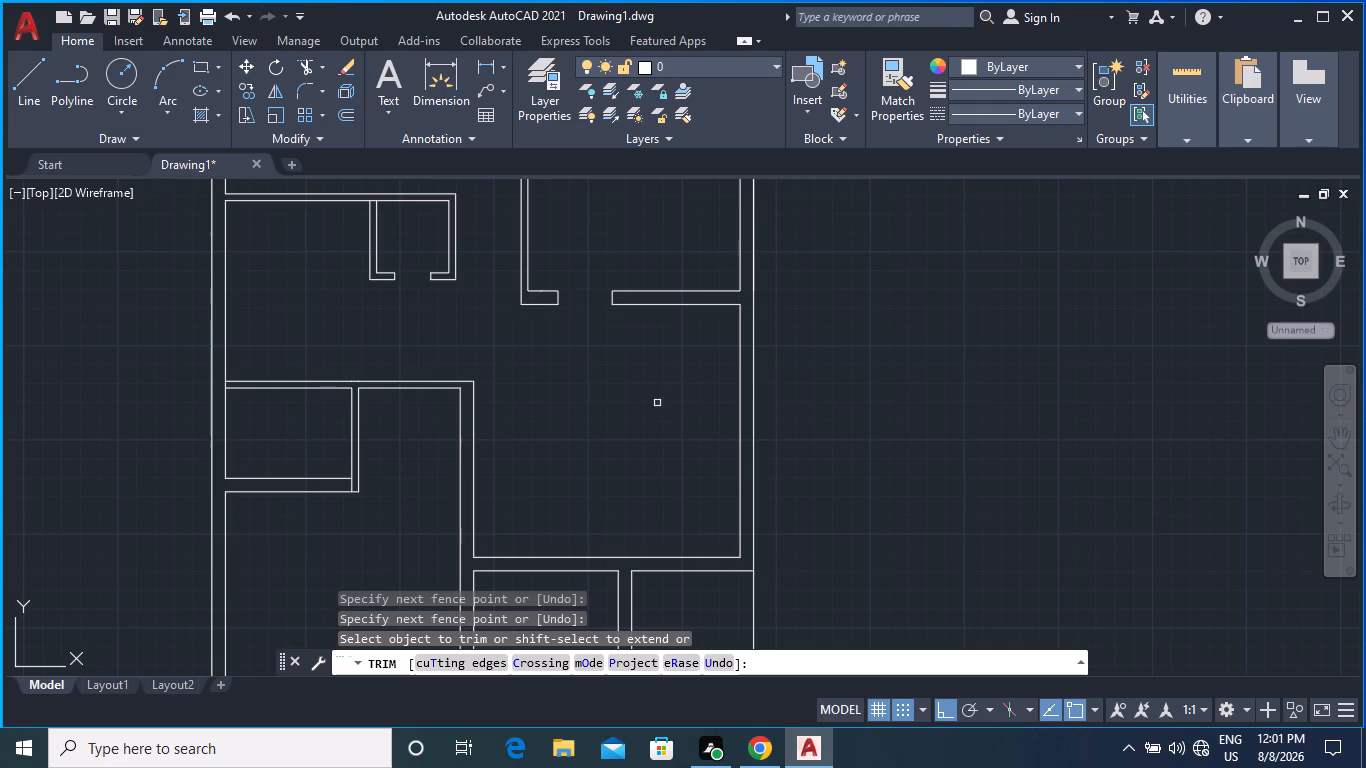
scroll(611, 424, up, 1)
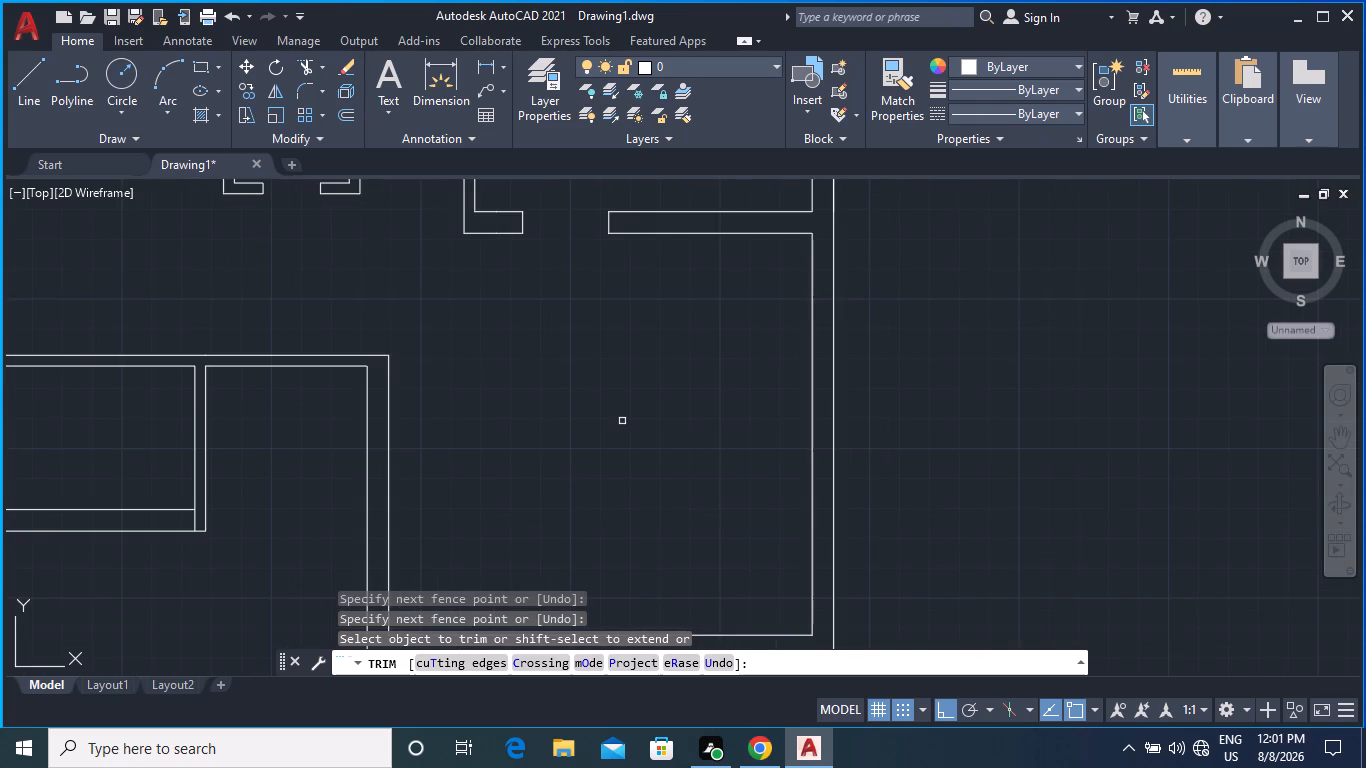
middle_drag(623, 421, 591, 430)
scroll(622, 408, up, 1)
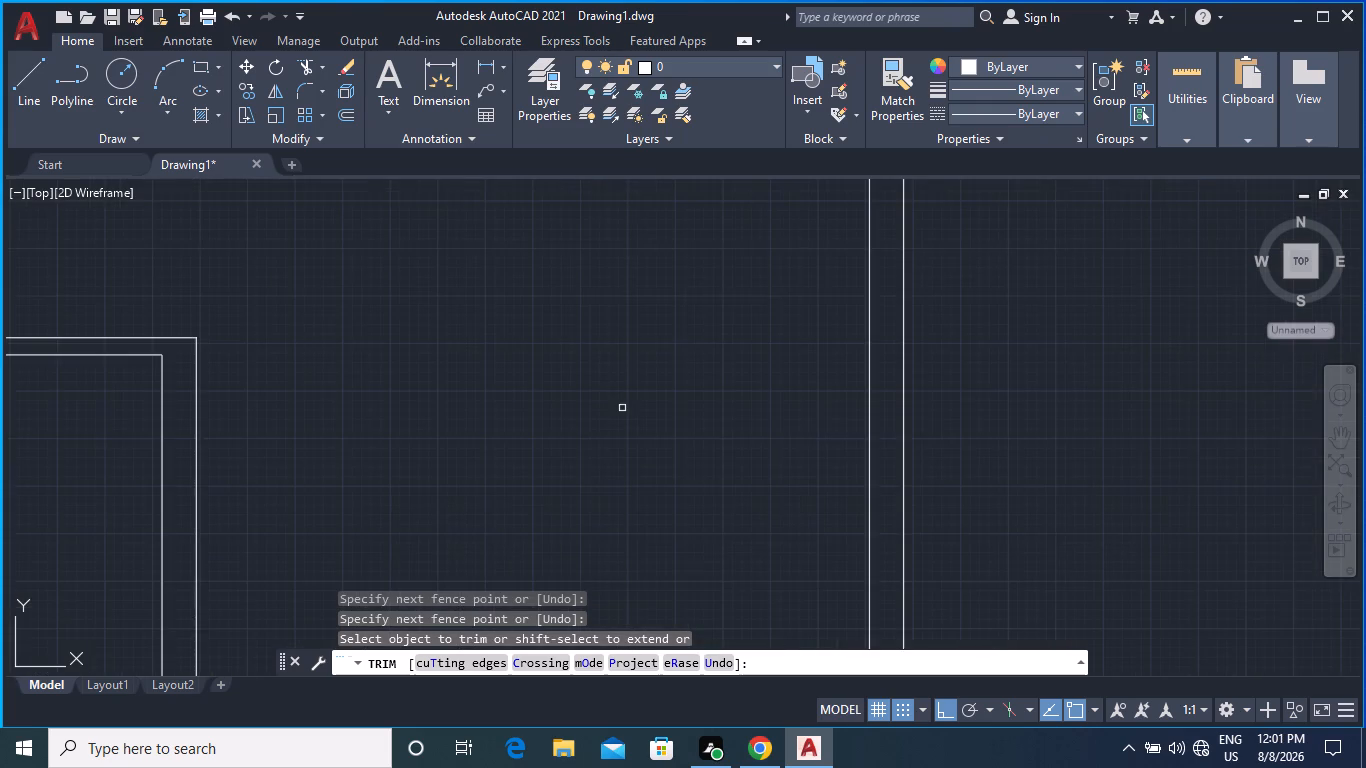
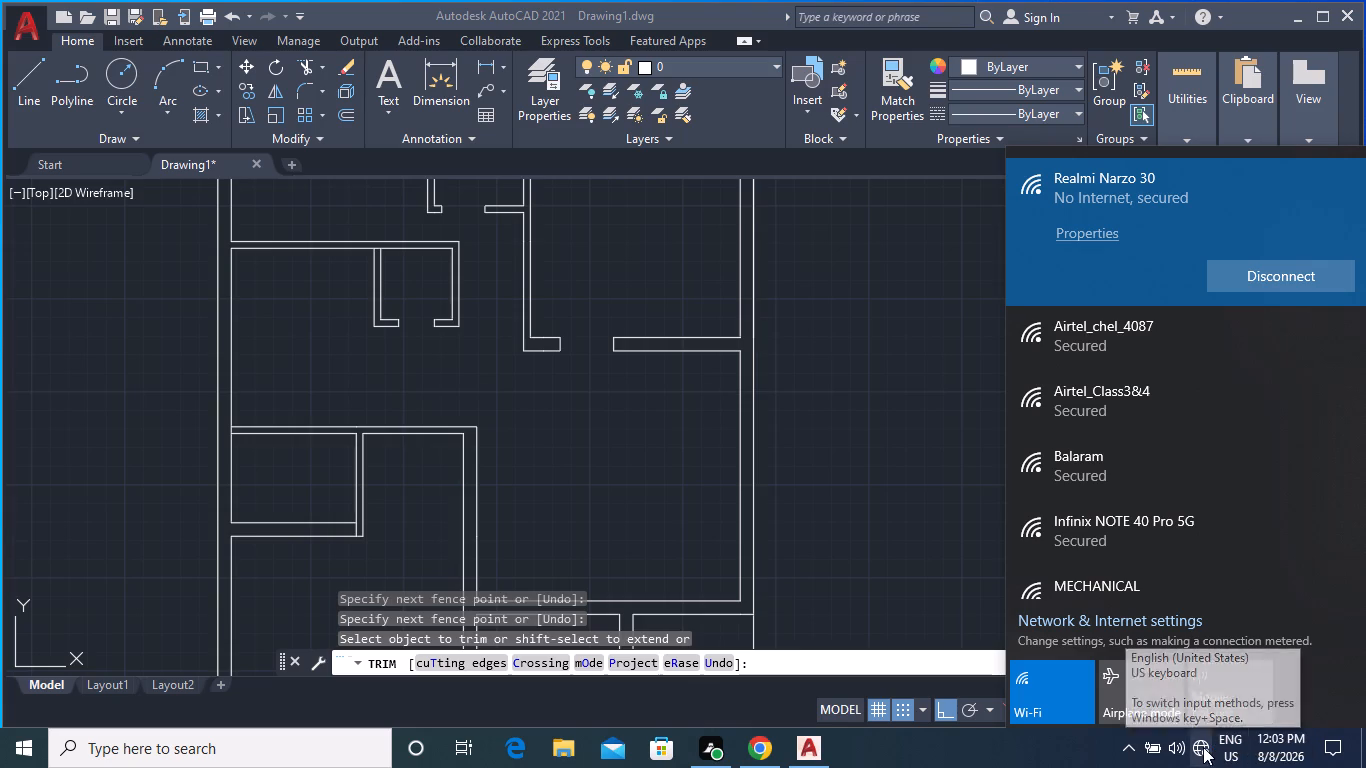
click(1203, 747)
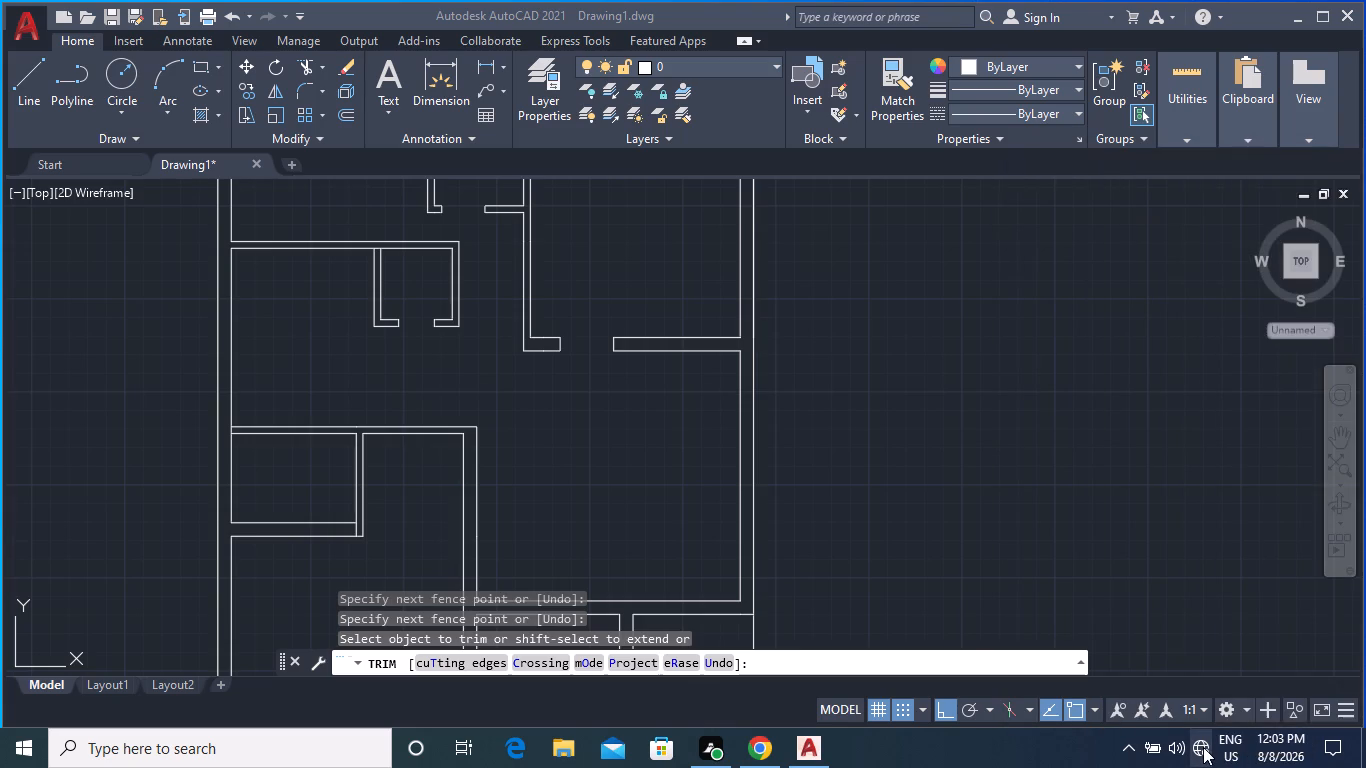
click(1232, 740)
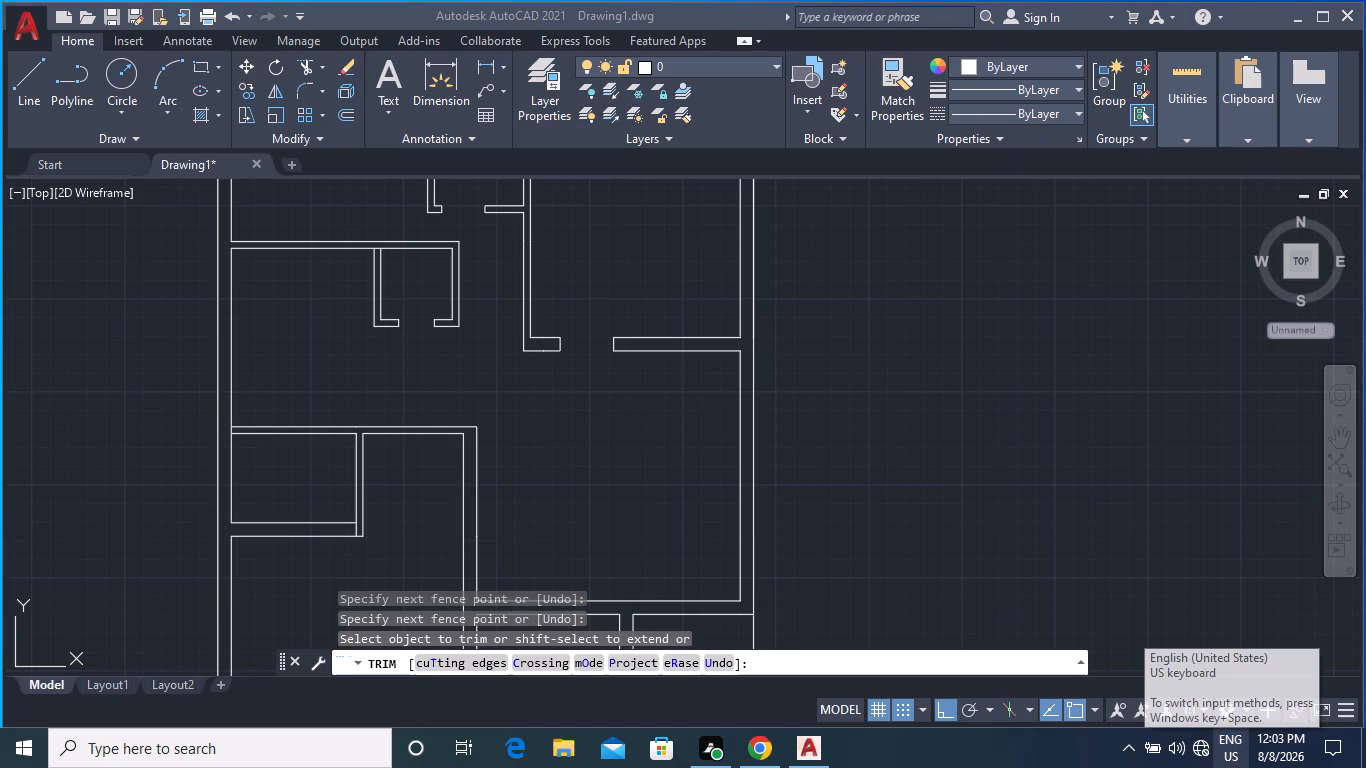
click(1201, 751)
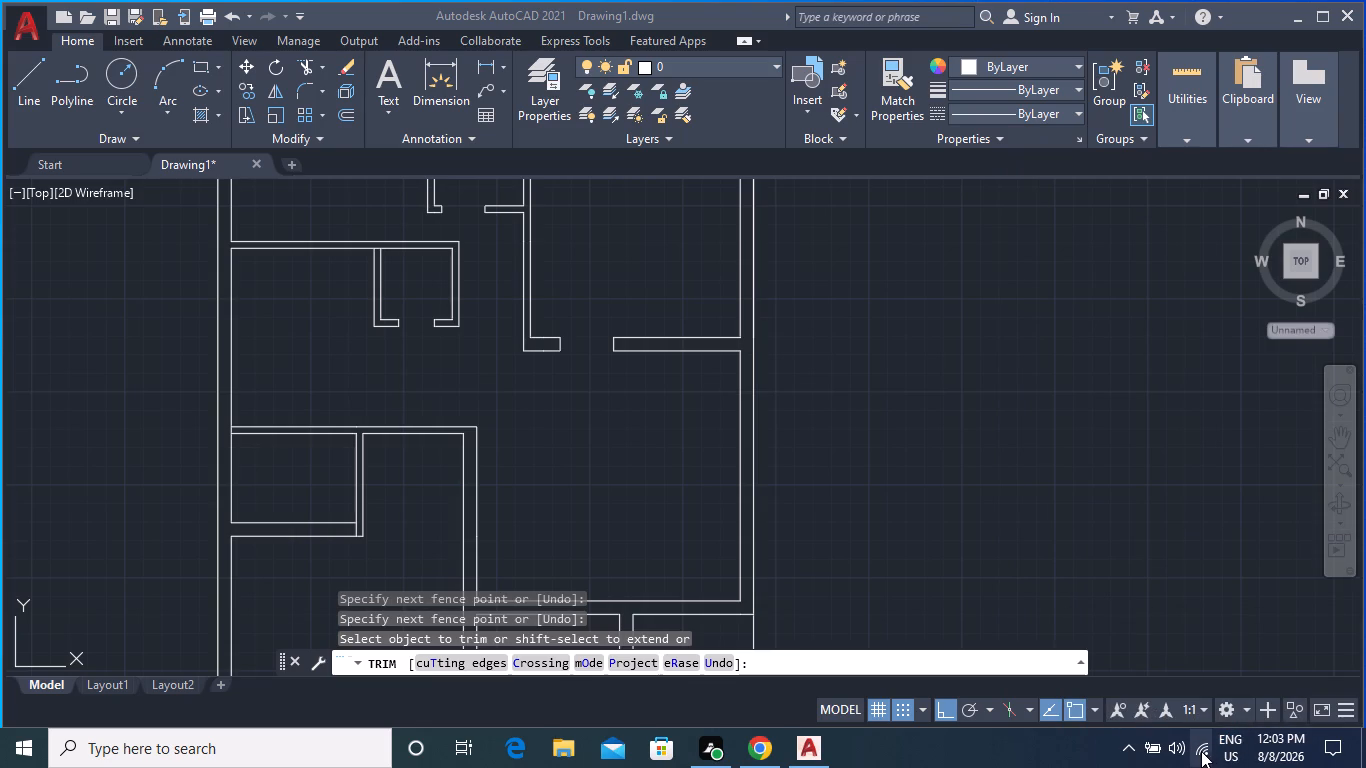
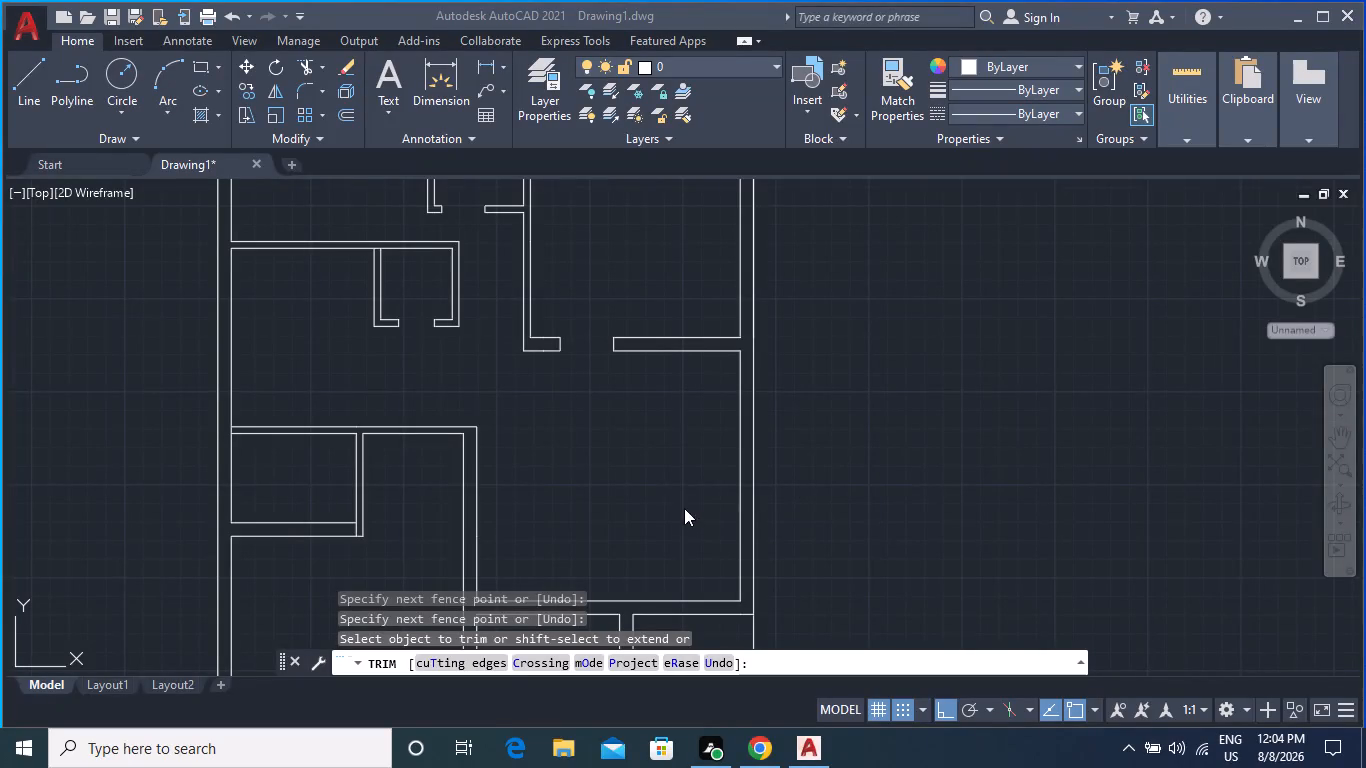
Trim the line crossing the junction where the small closet's west partition meets the horizontal wall above it.
middle_drag(604, 379, 613, 452)
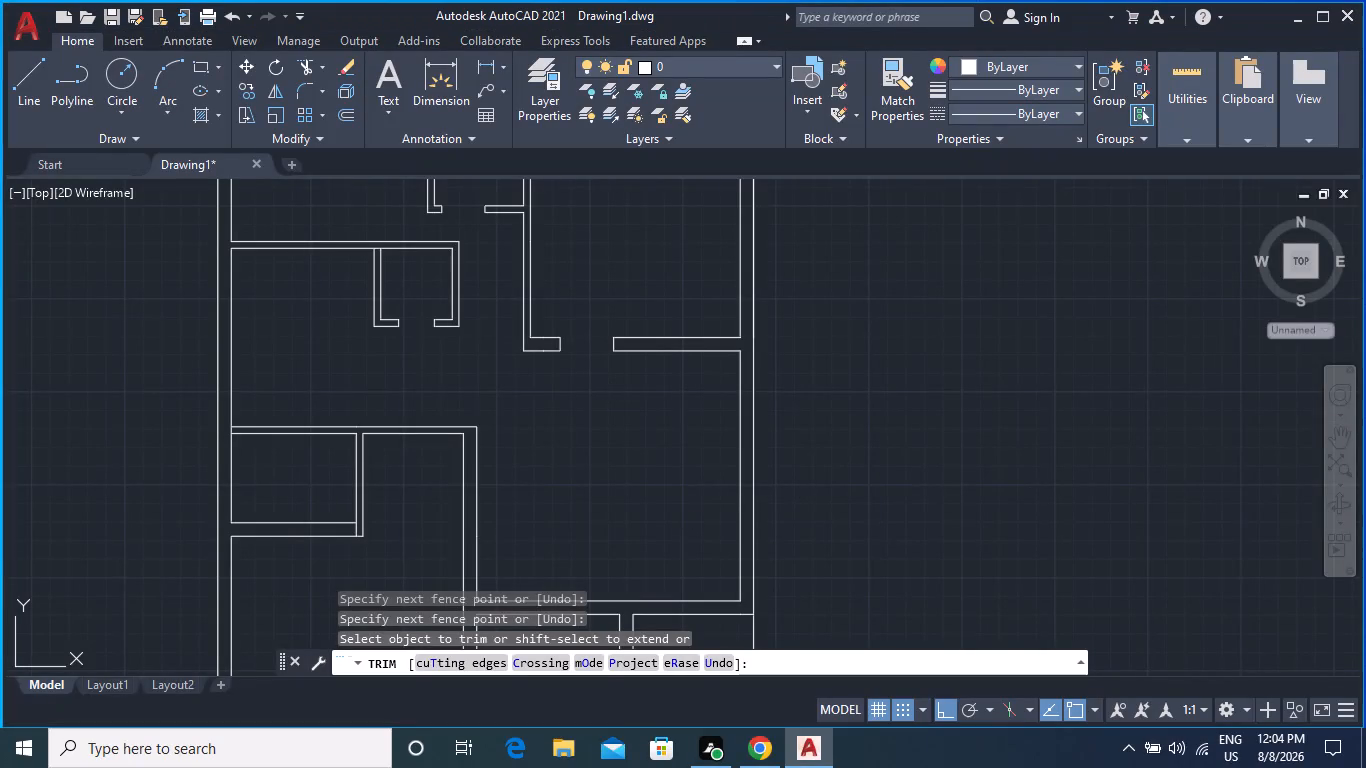
middle_drag(613, 452, 638, 492)
key(Escape)
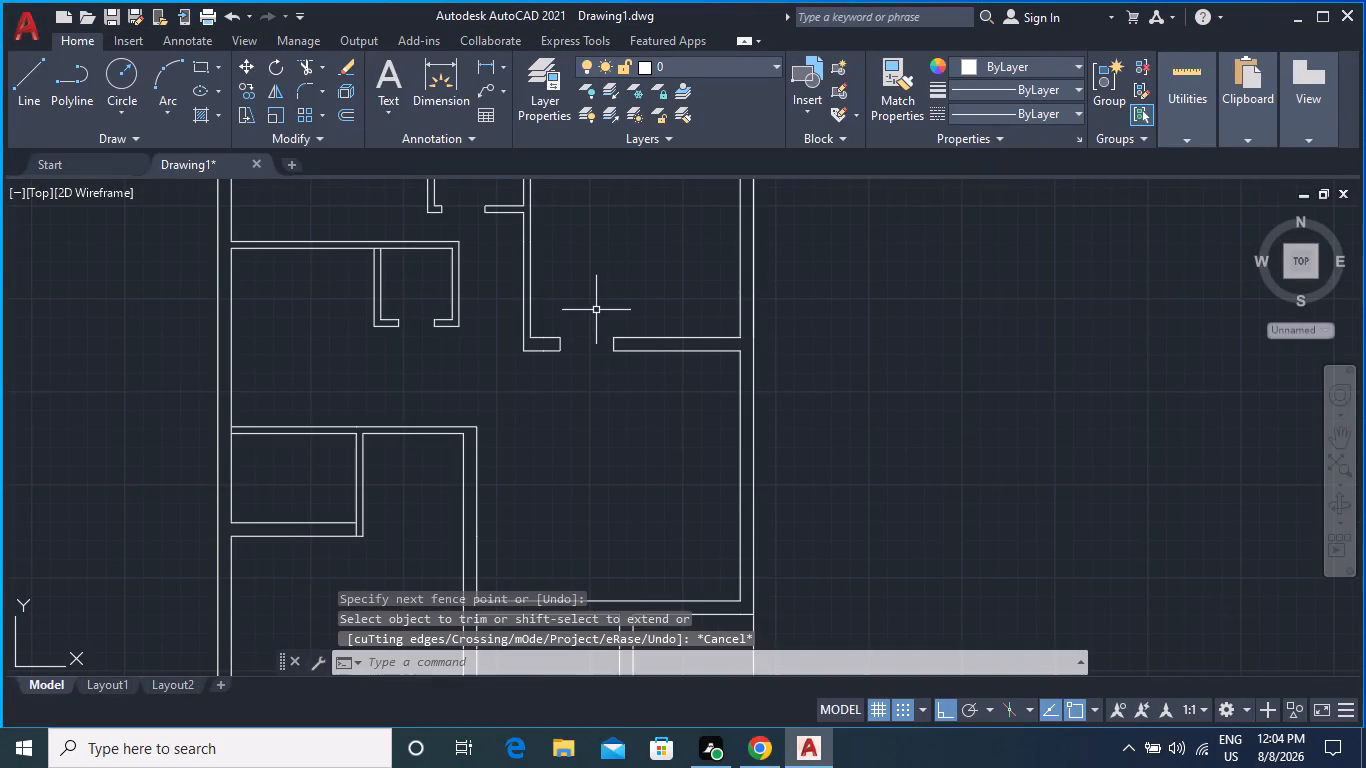
middle_drag(596, 310, 664, 505)
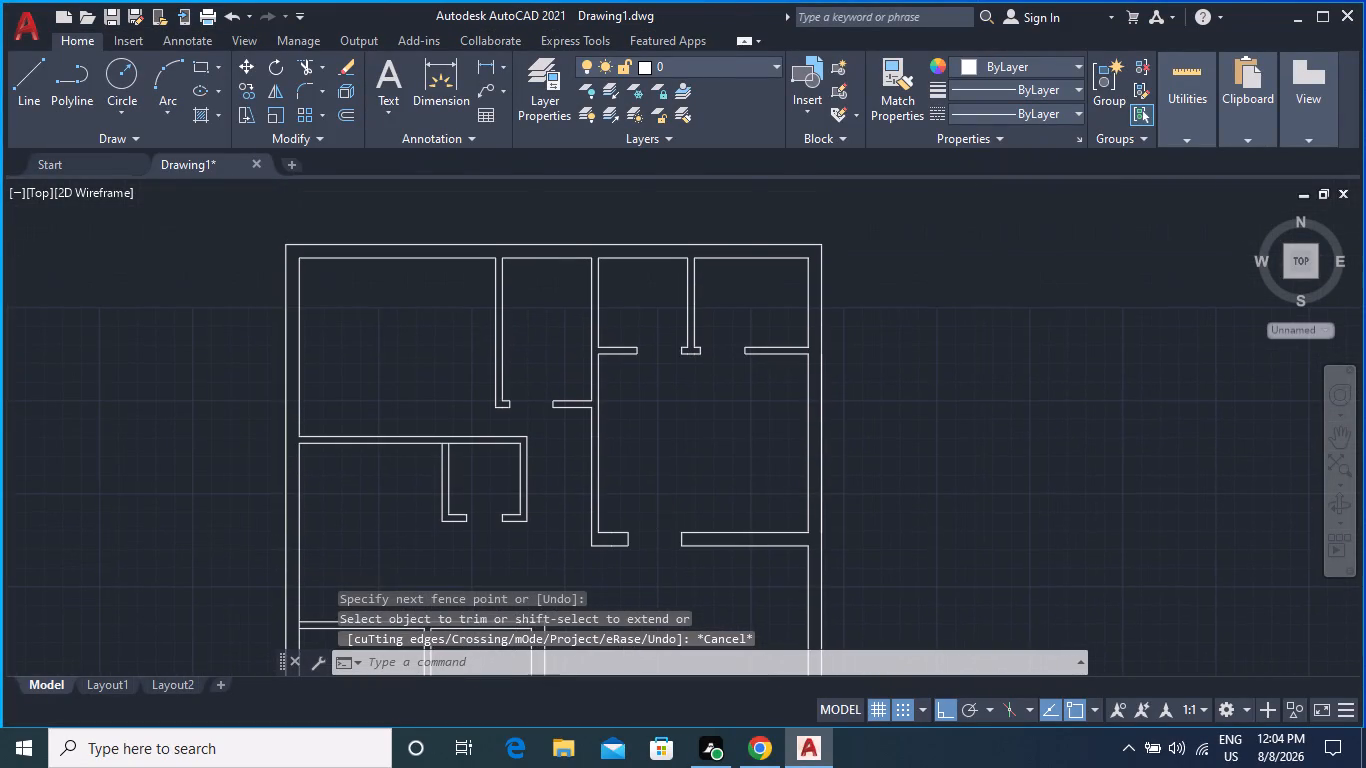
middle_drag(667, 502, 671, 457)
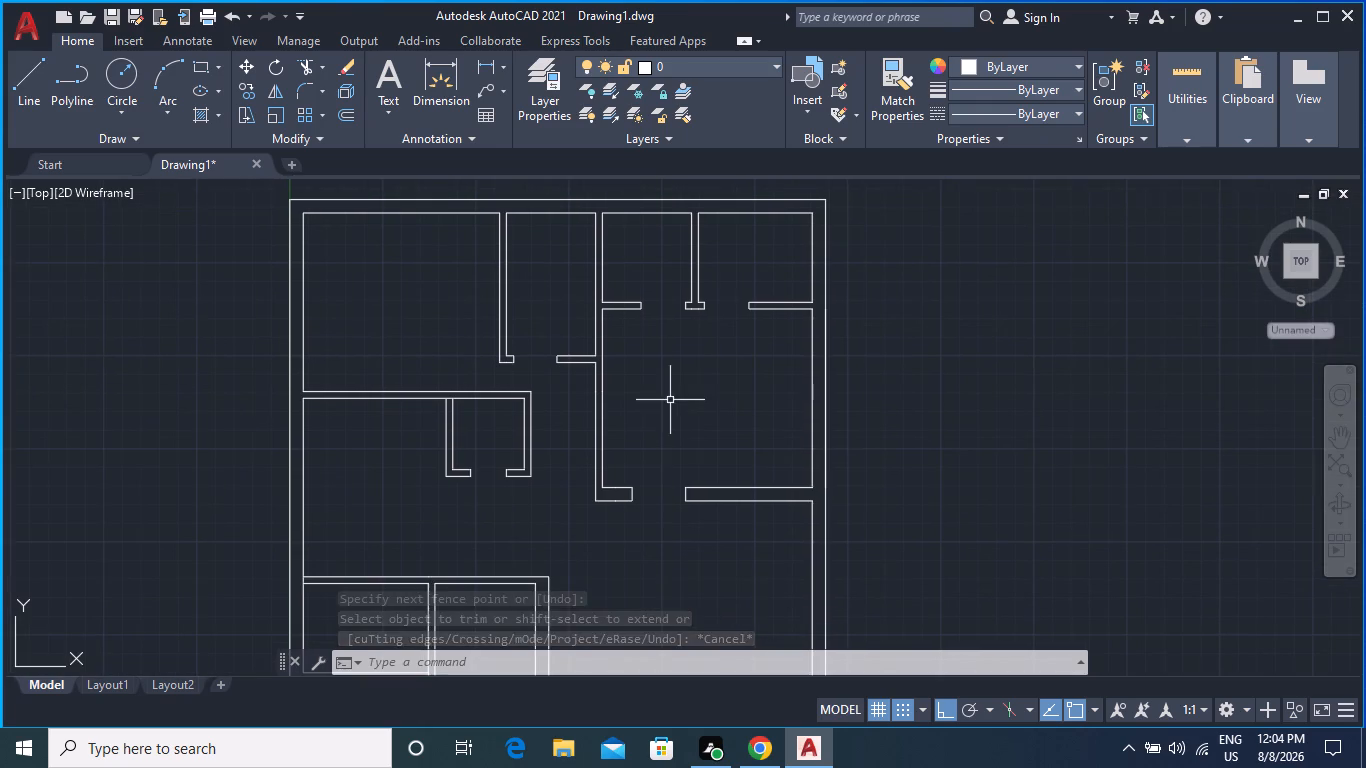
middle_drag(665, 437, 671, 384)
scroll(494, 349, up, 2)
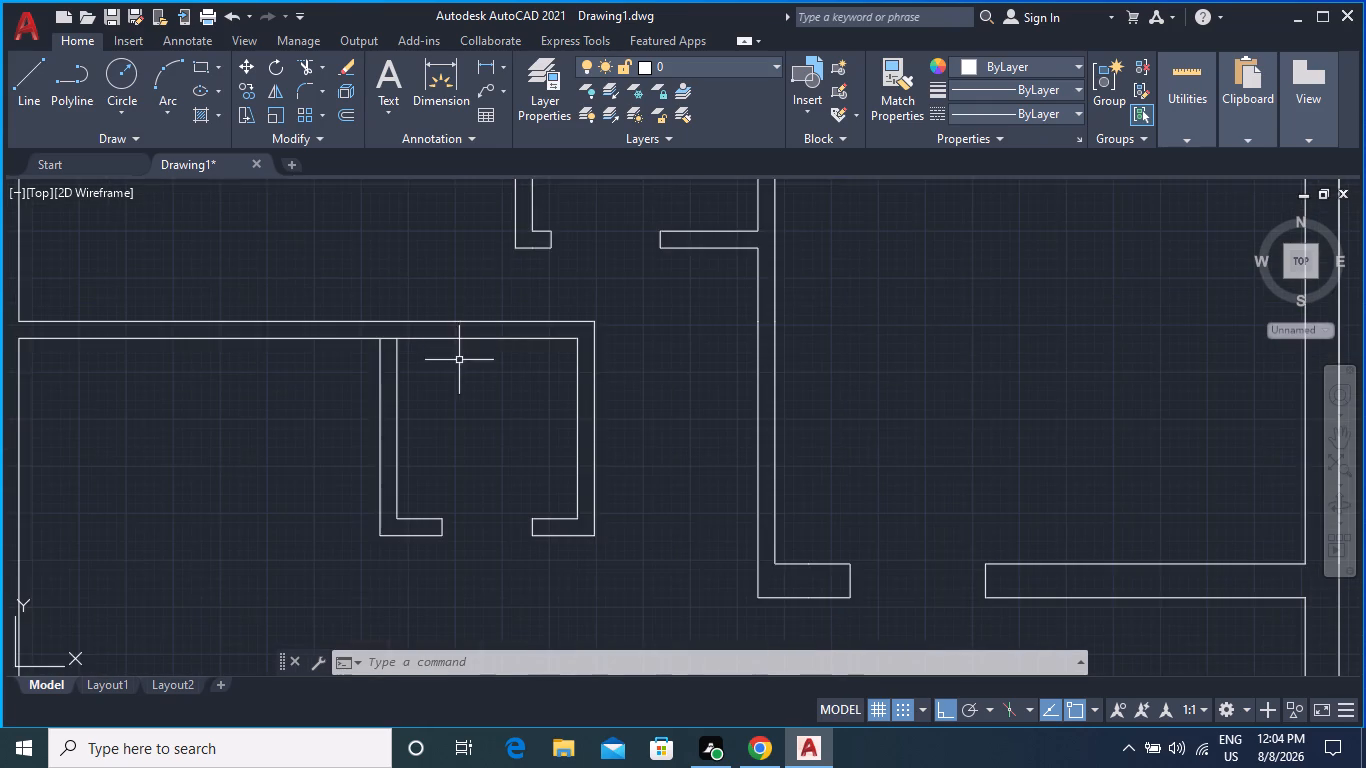
scroll(459, 361, up, 2)
text(tr)
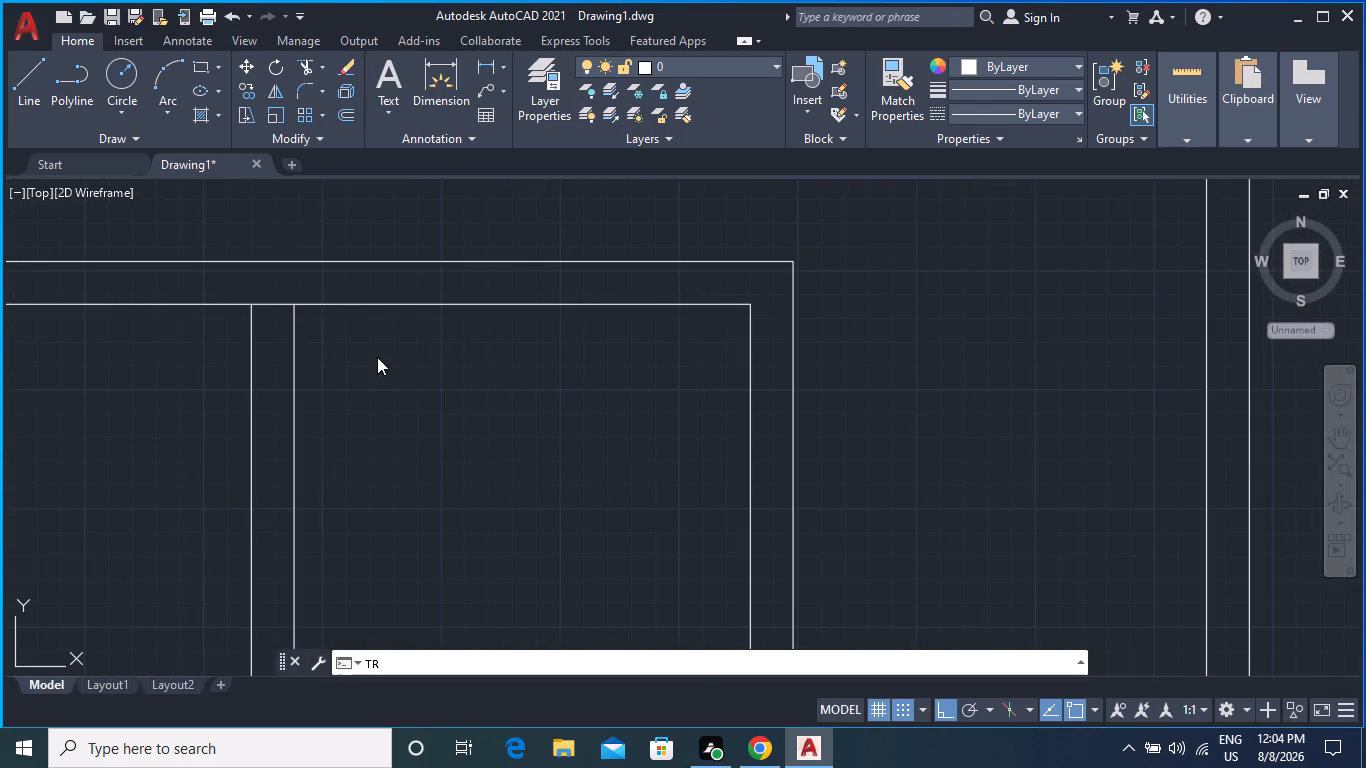
key(Return)
click(266, 297)
click(268, 333)
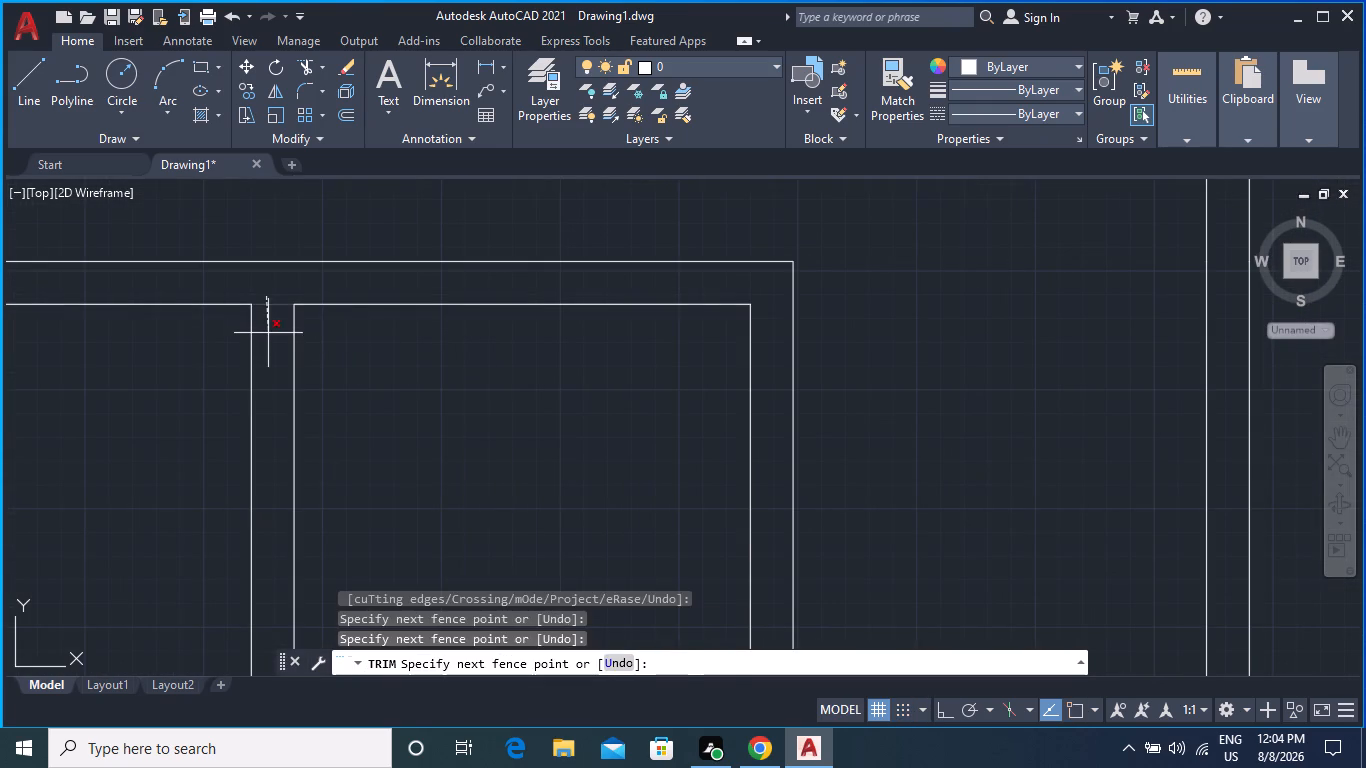
Draw a jamb line across the wall north of the small lower room, starting 4" east of the large room's inner southwest corner.
scroll(314, 328, down, 3)
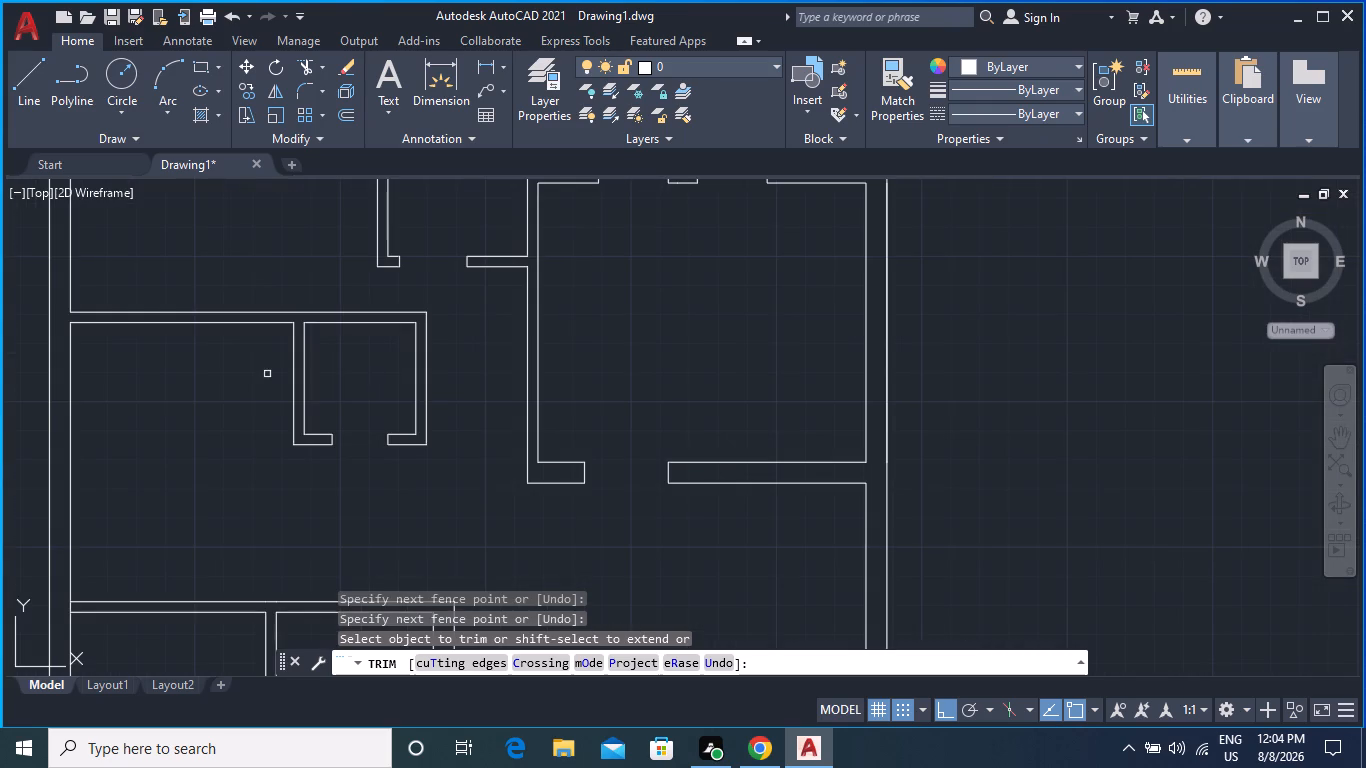
scroll(238, 376, down, 2)
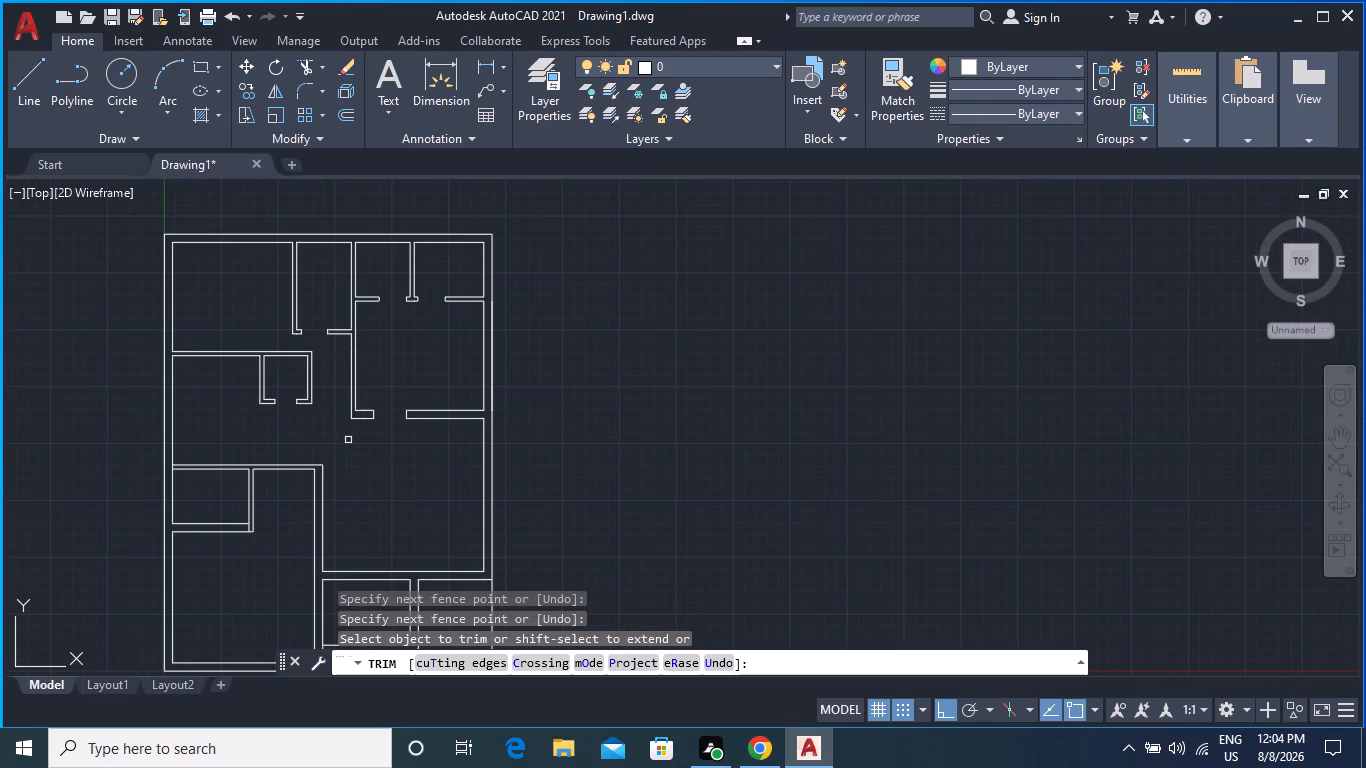
scroll(349, 437, up, 1)
middle_drag(356, 447, 373, 372)
scroll(376, 375, up, 1)
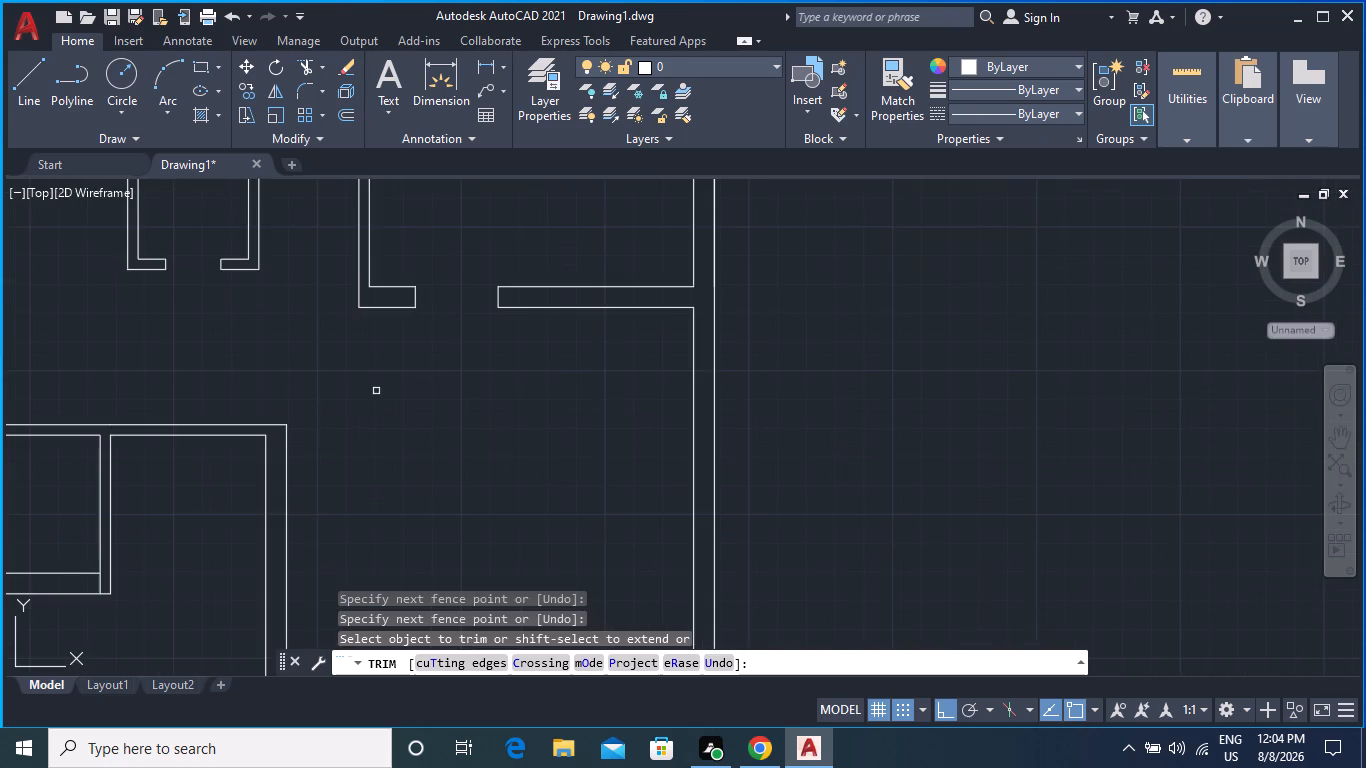
middle_drag(375, 393, 514, 321)
middle_drag(516, 430, 514, 324)
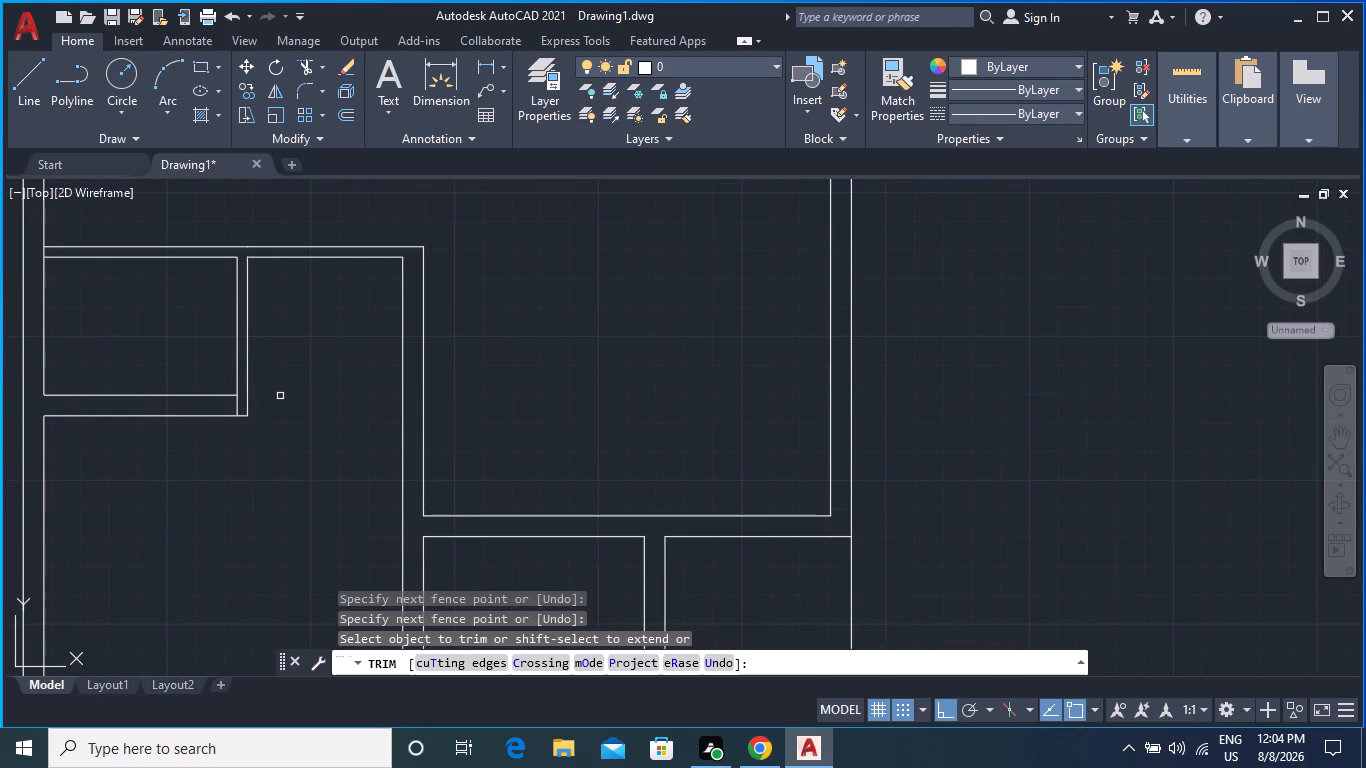
scroll(594, 404, down, 1)
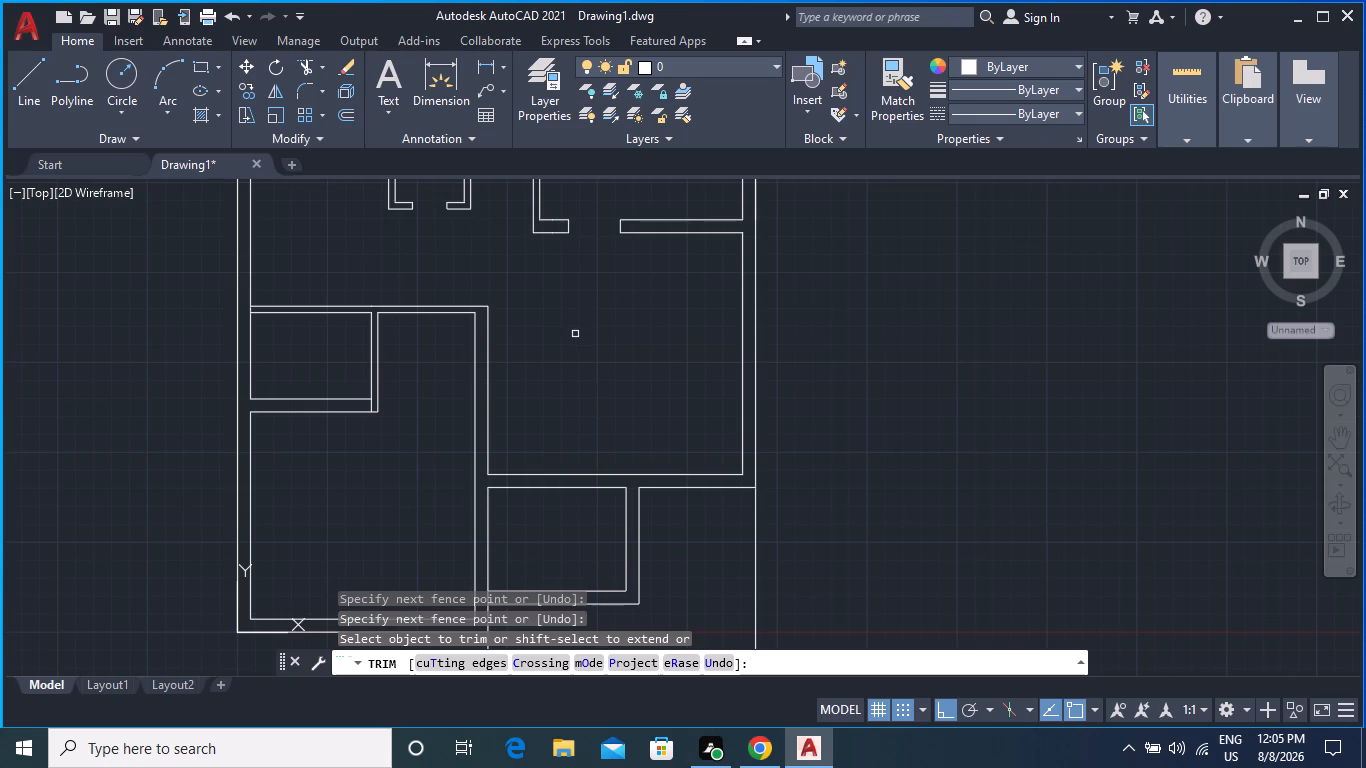
middle_drag(574, 437, 589, 350)
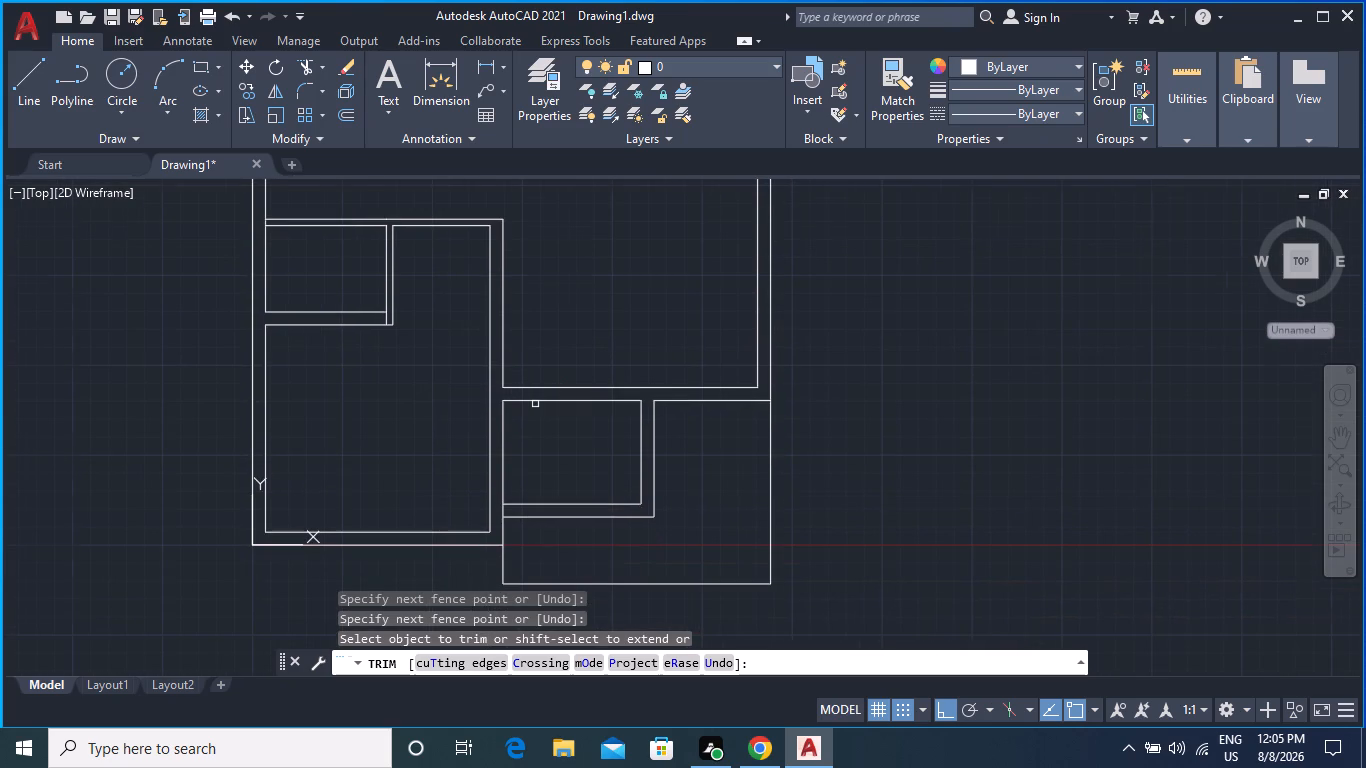
scroll(535, 404, up, 1)
click(13, 88)
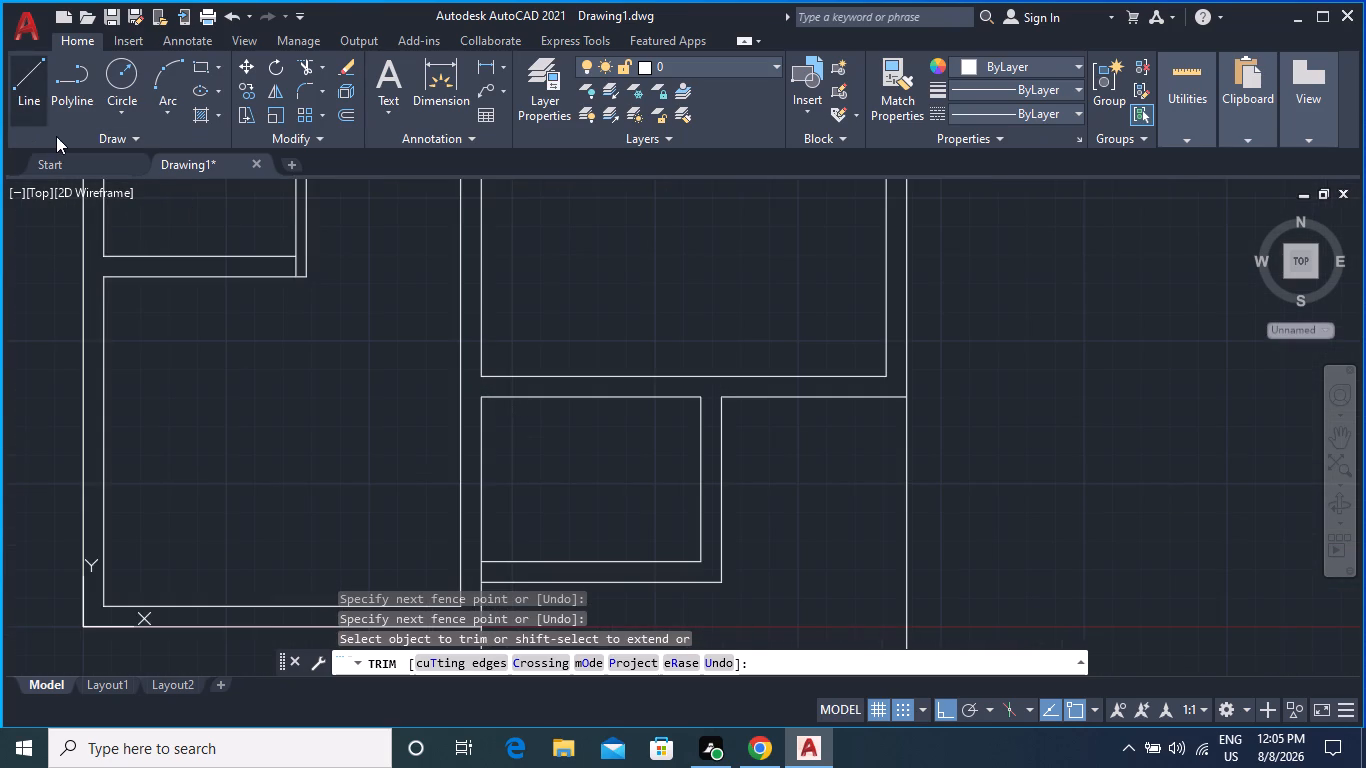
text(tk)
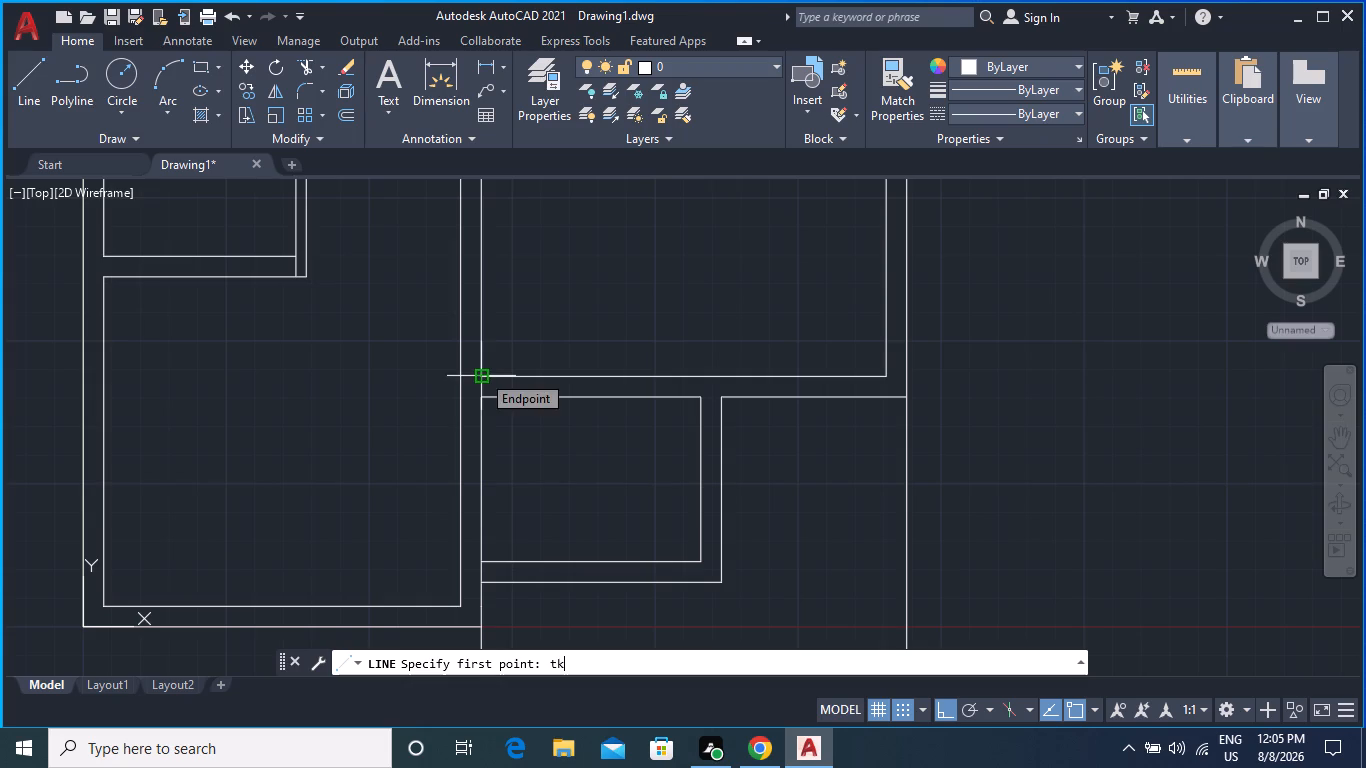
key(Return)
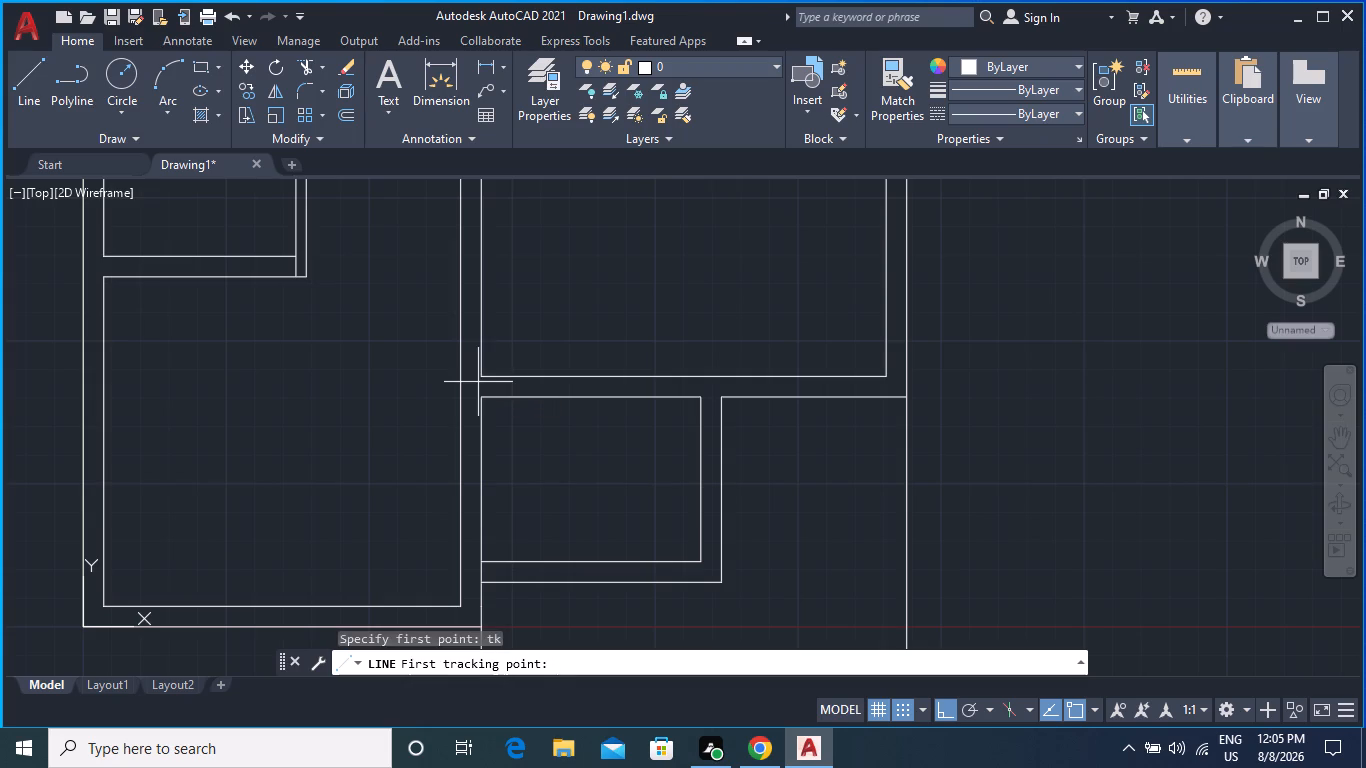
click(478, 373)
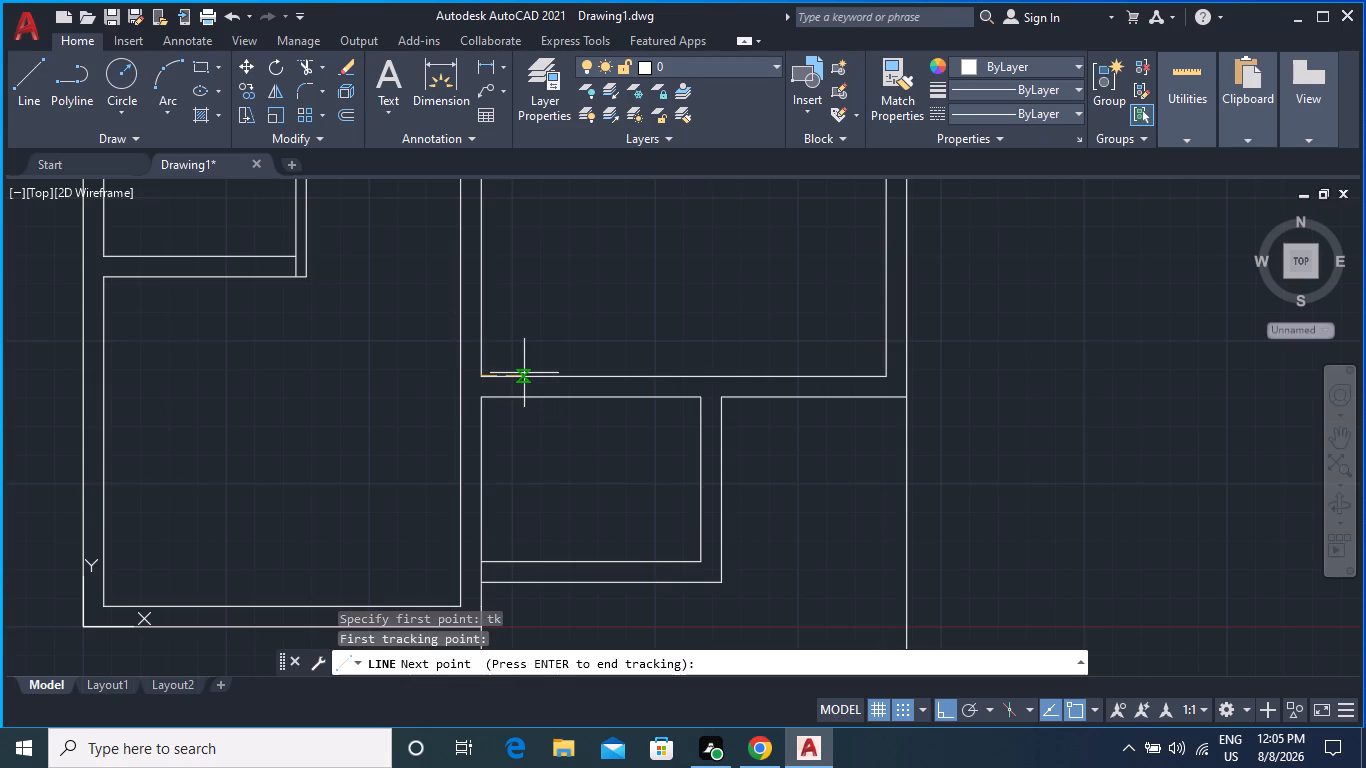
text(4")
key(Return)
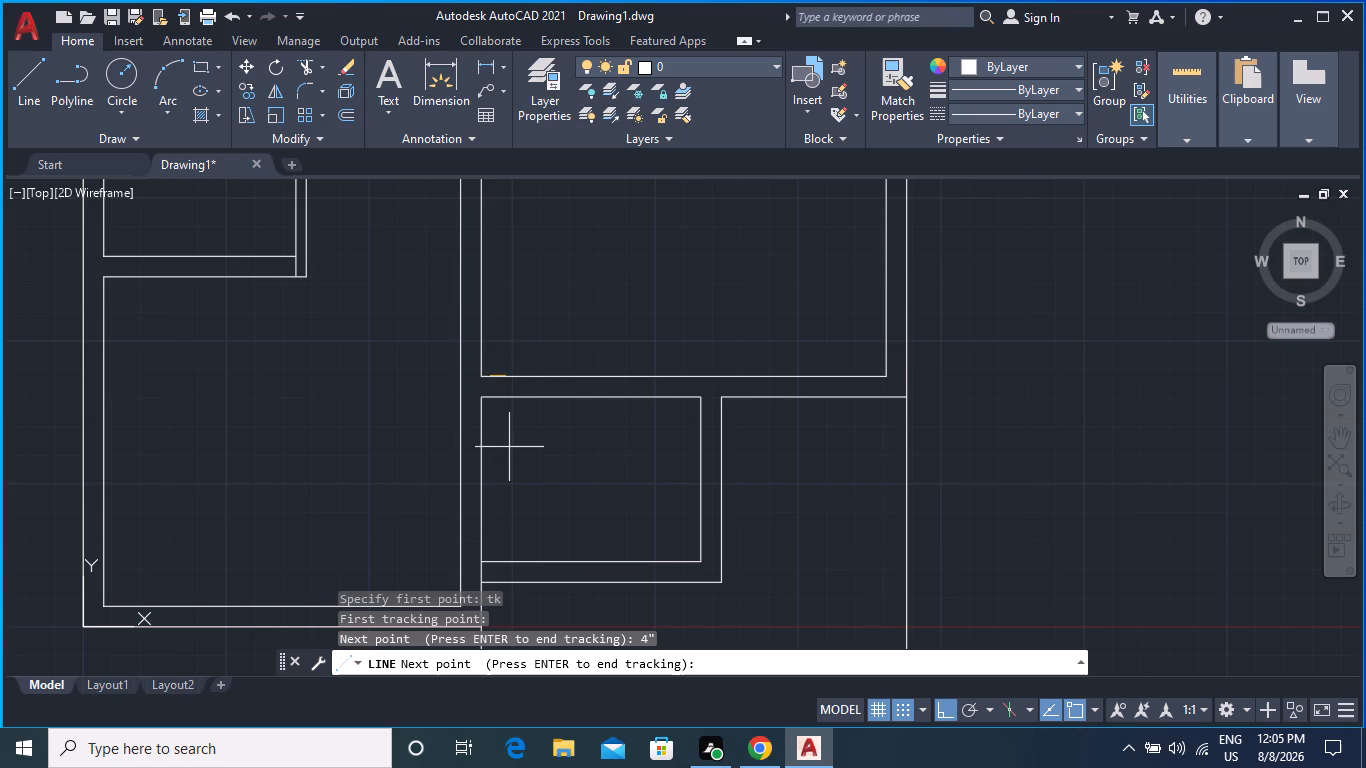
key(Return)
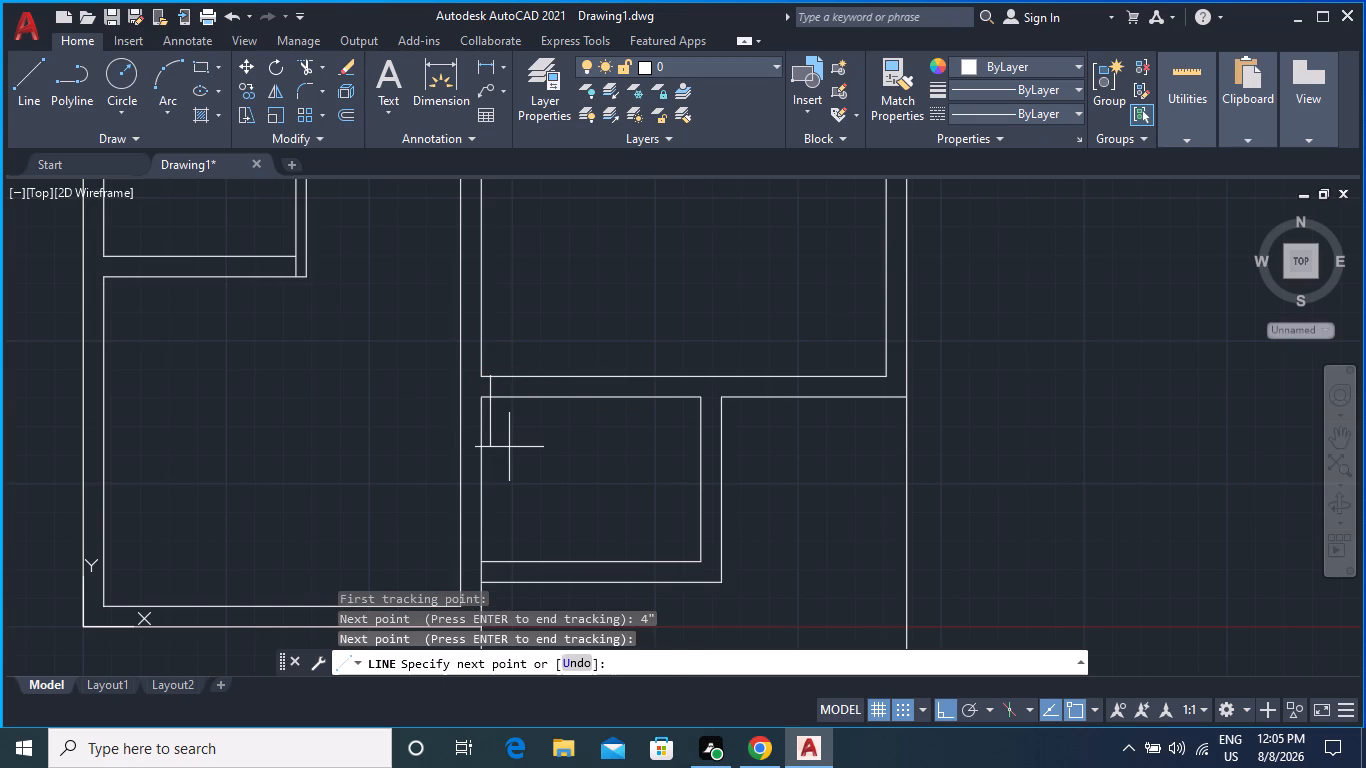
scroll(517, 440, up, 2)
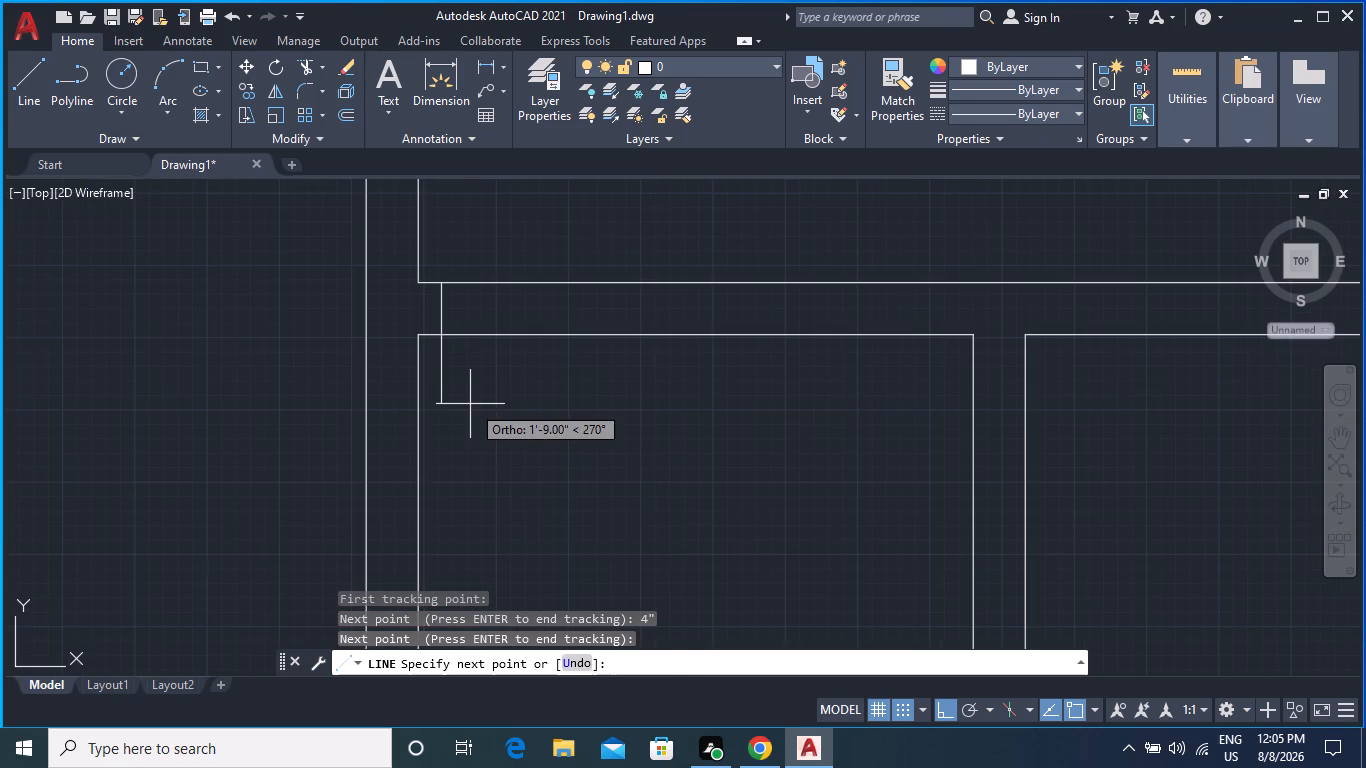
scroll(476, 387, up, 1)
click(421, 306)
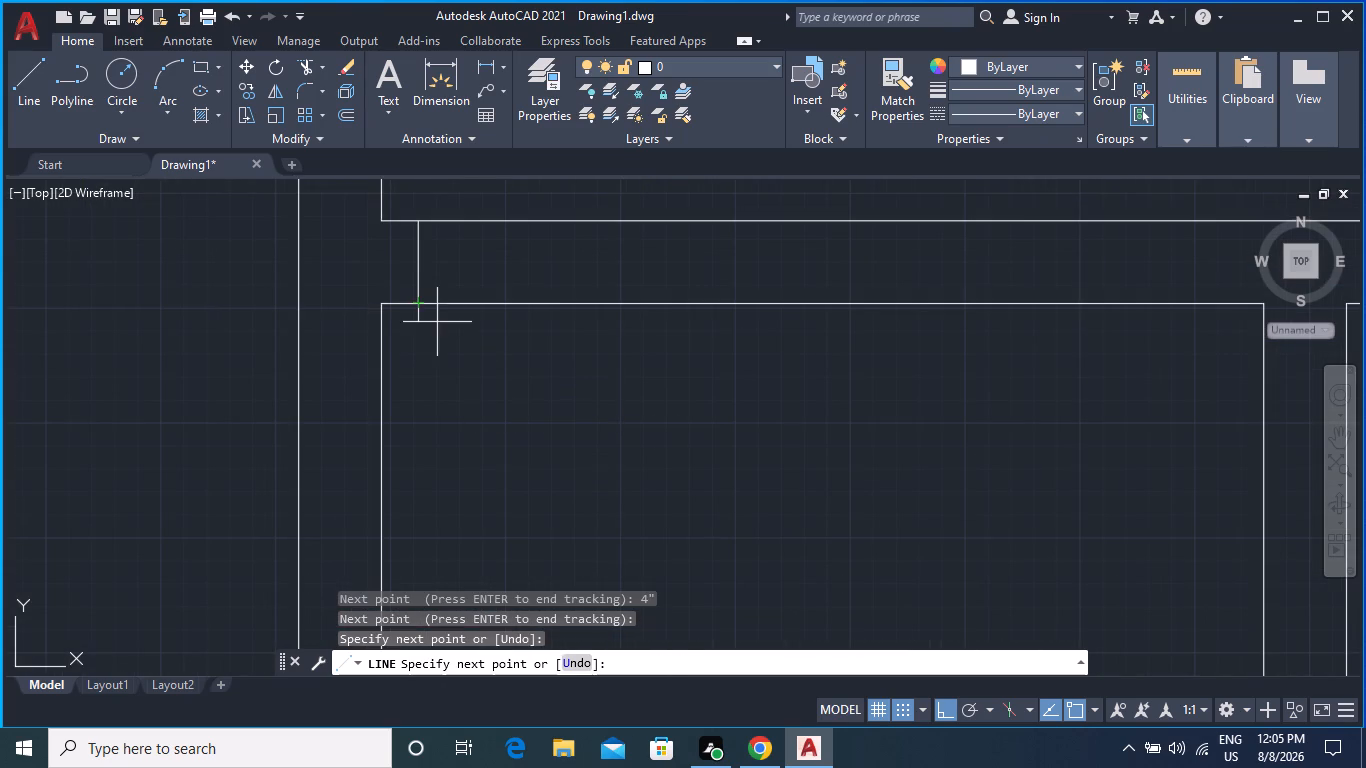
key(Escape)
Copy the new jamb line 4' east along the wall to mark the other side of the door opening.
scroll(446, 281, down, 2)
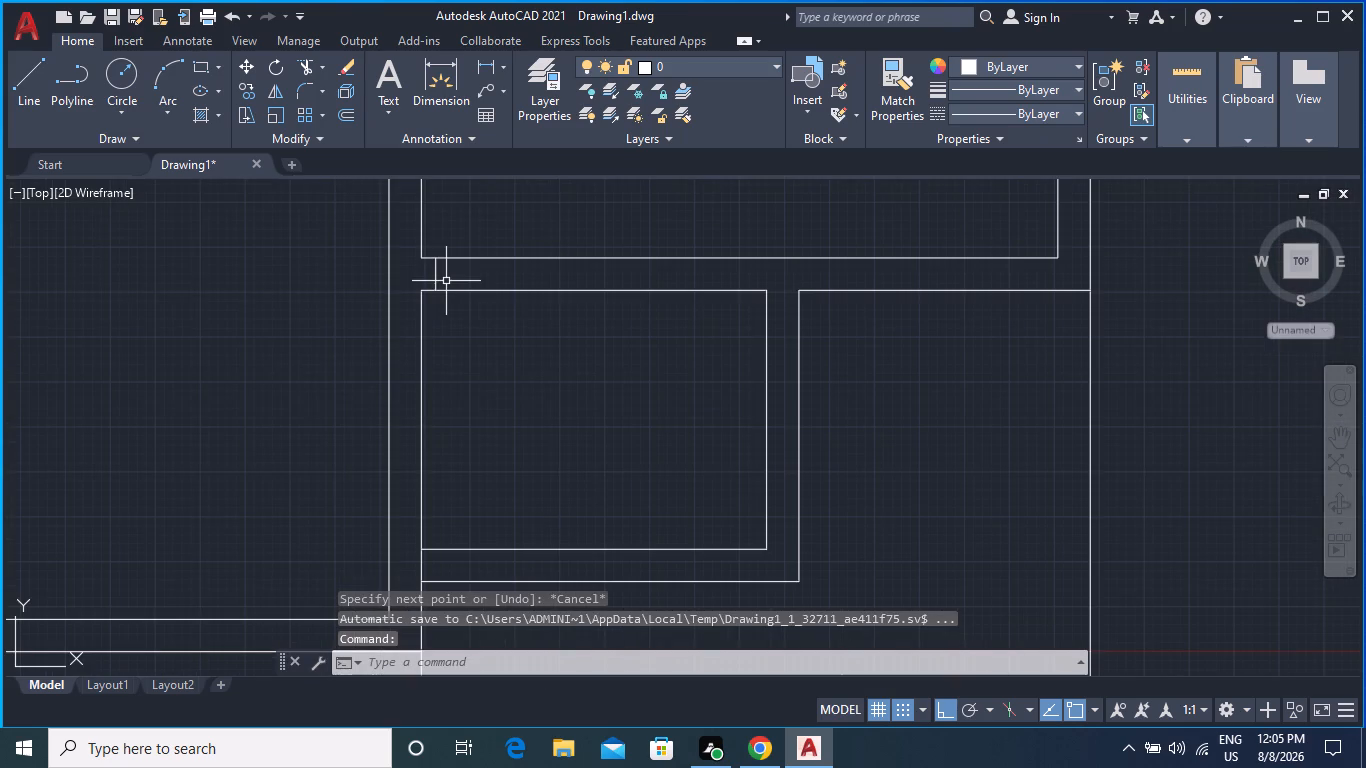
click(435, 273)
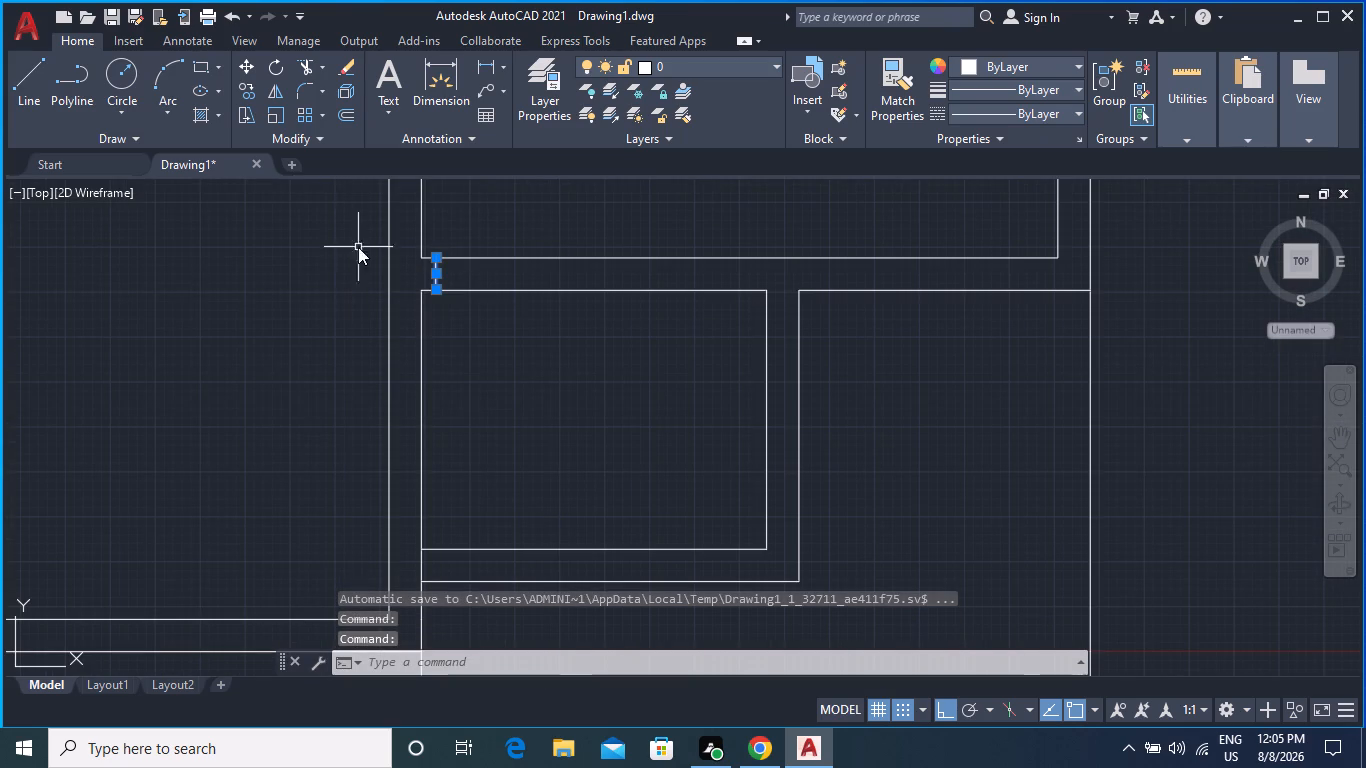
click(243, 87)
click(433, 291)
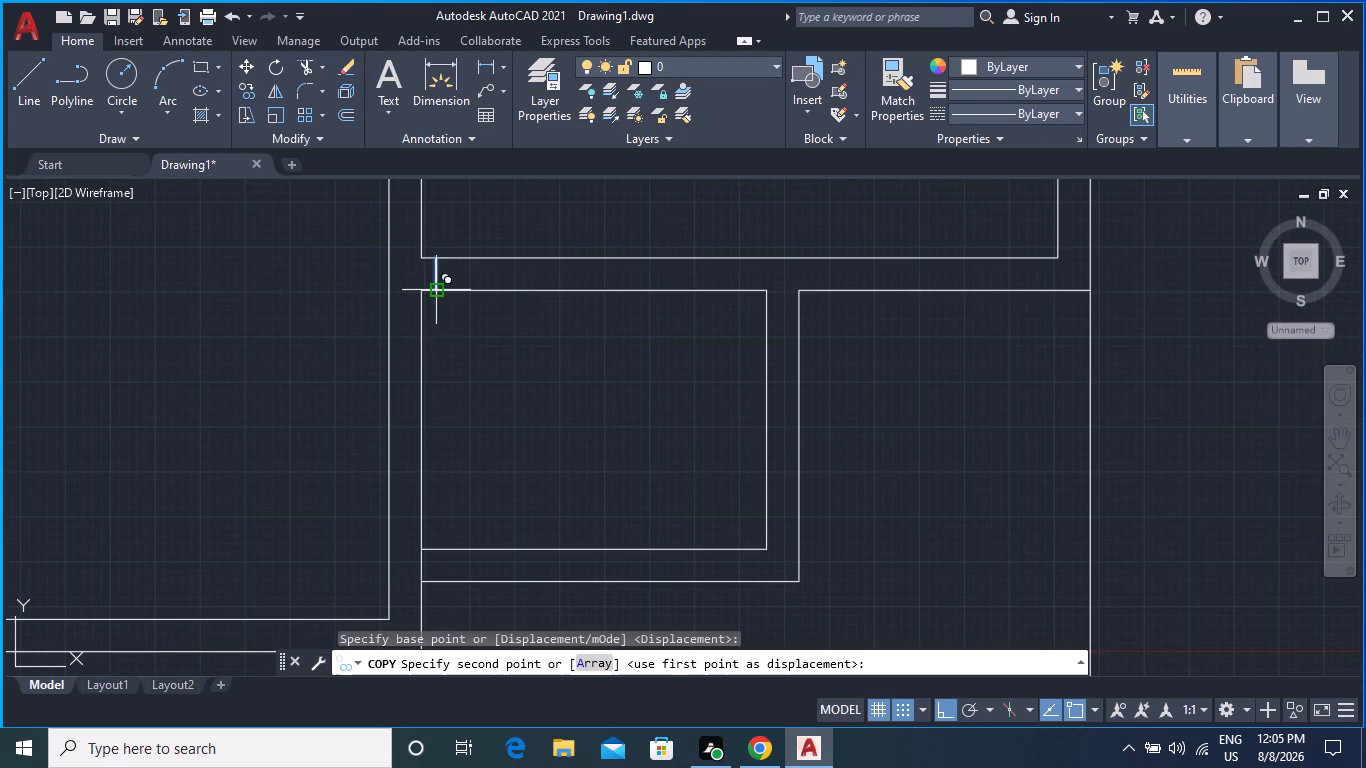
key(3)
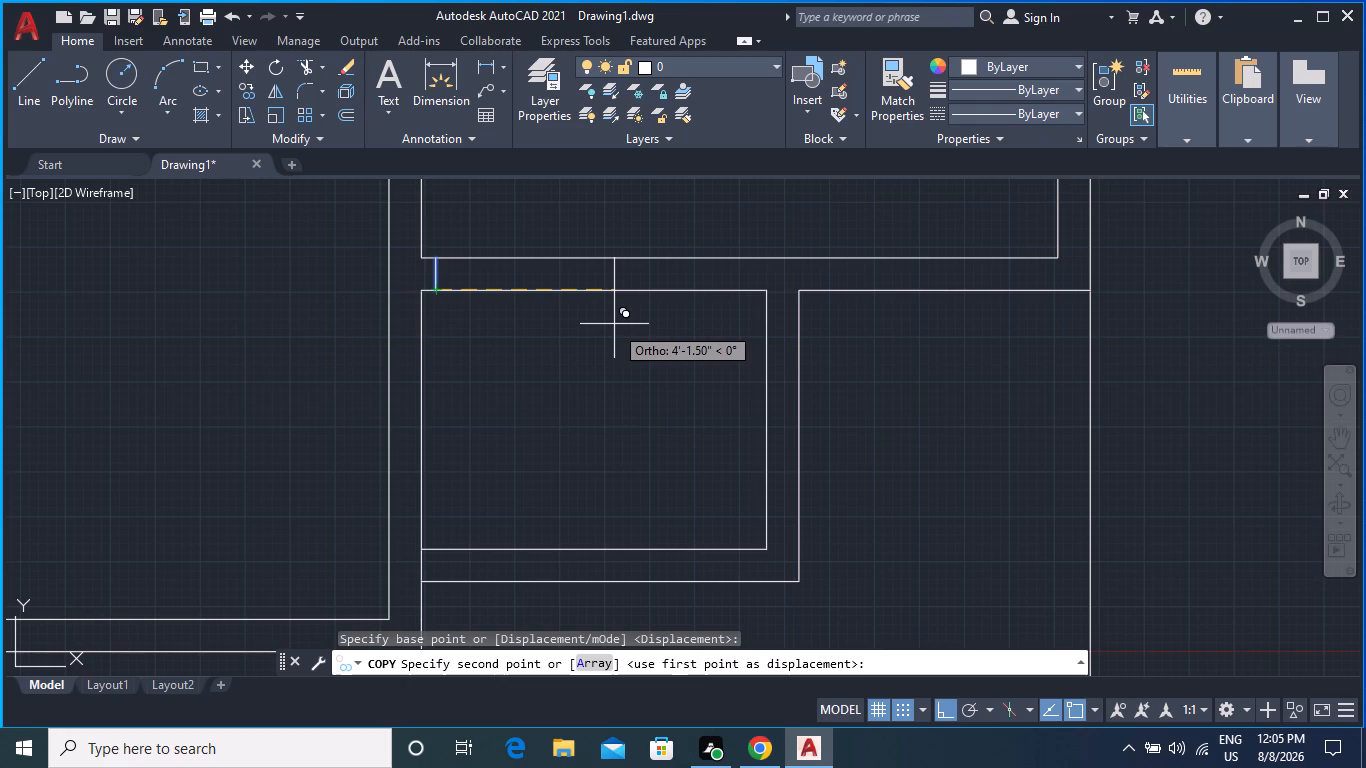
key(apostrophe)
key(Return)
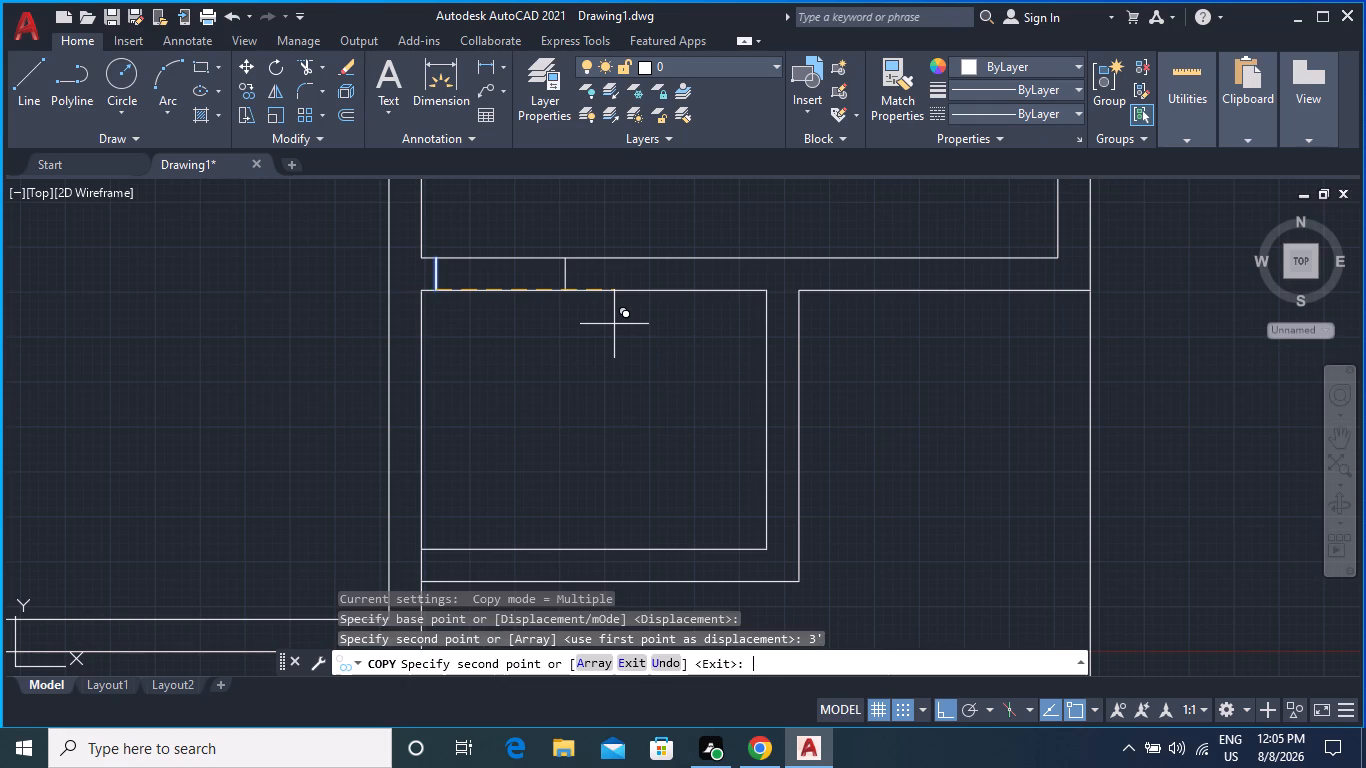
key(ctrl+z)
key(4)
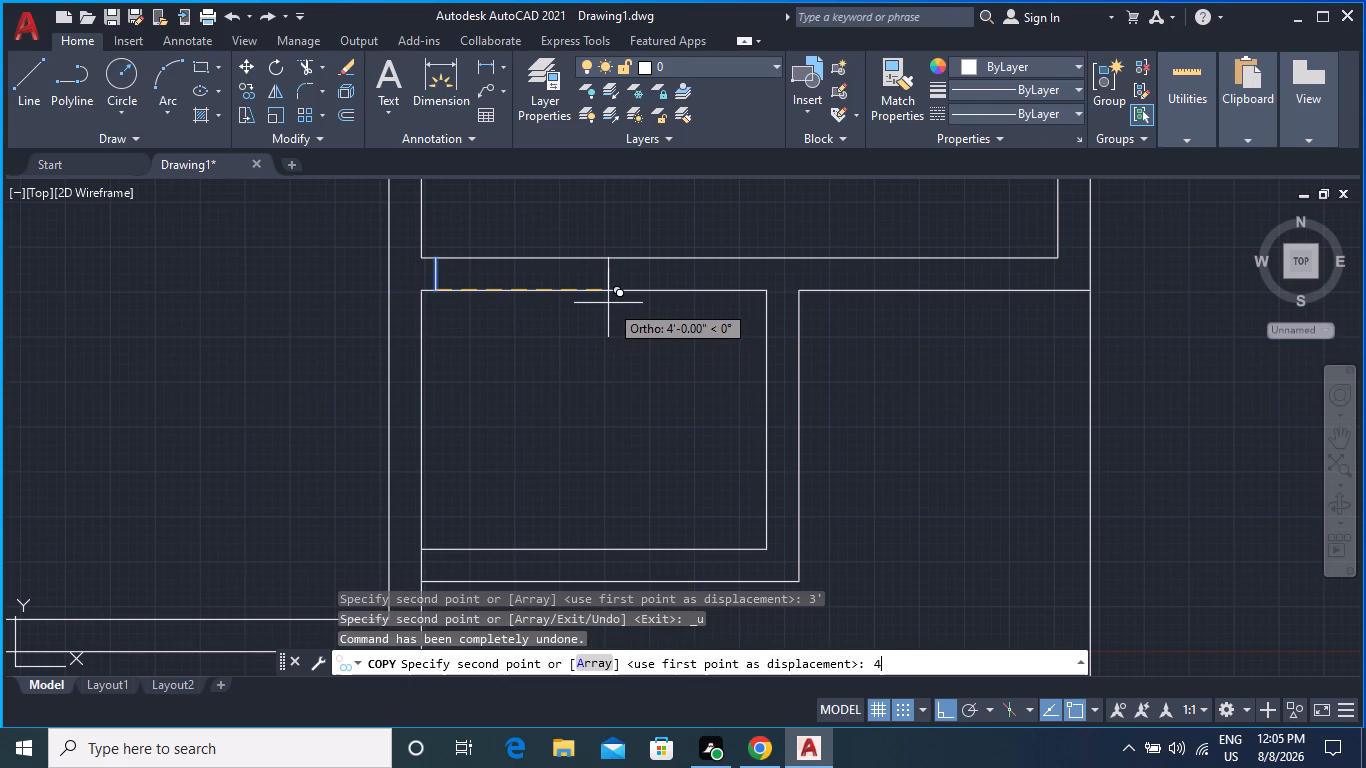
key(apostrophe)
key(Return)
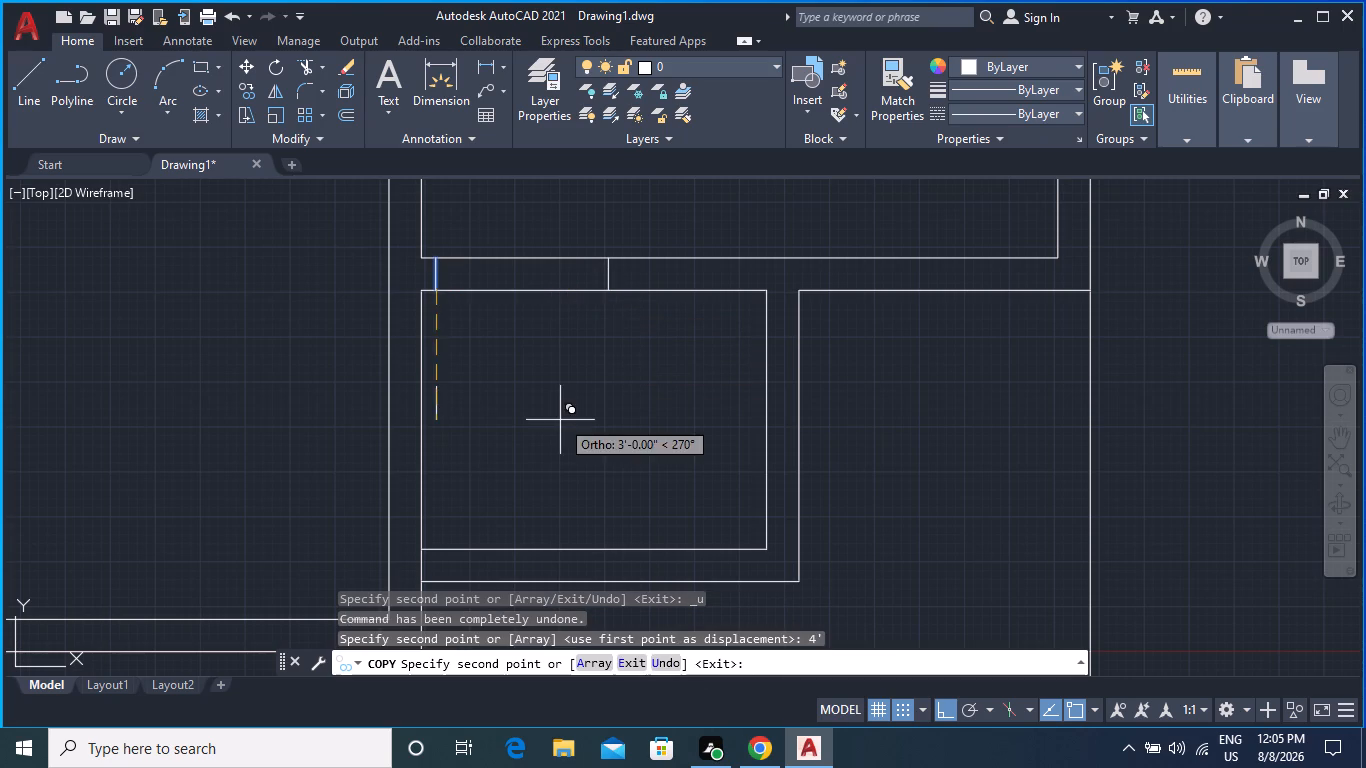
key(Escape)
Trim both wall lines between the two jamb lines to open the doorway into the small lower room.
middle_drag(569, 339, 570, 392)
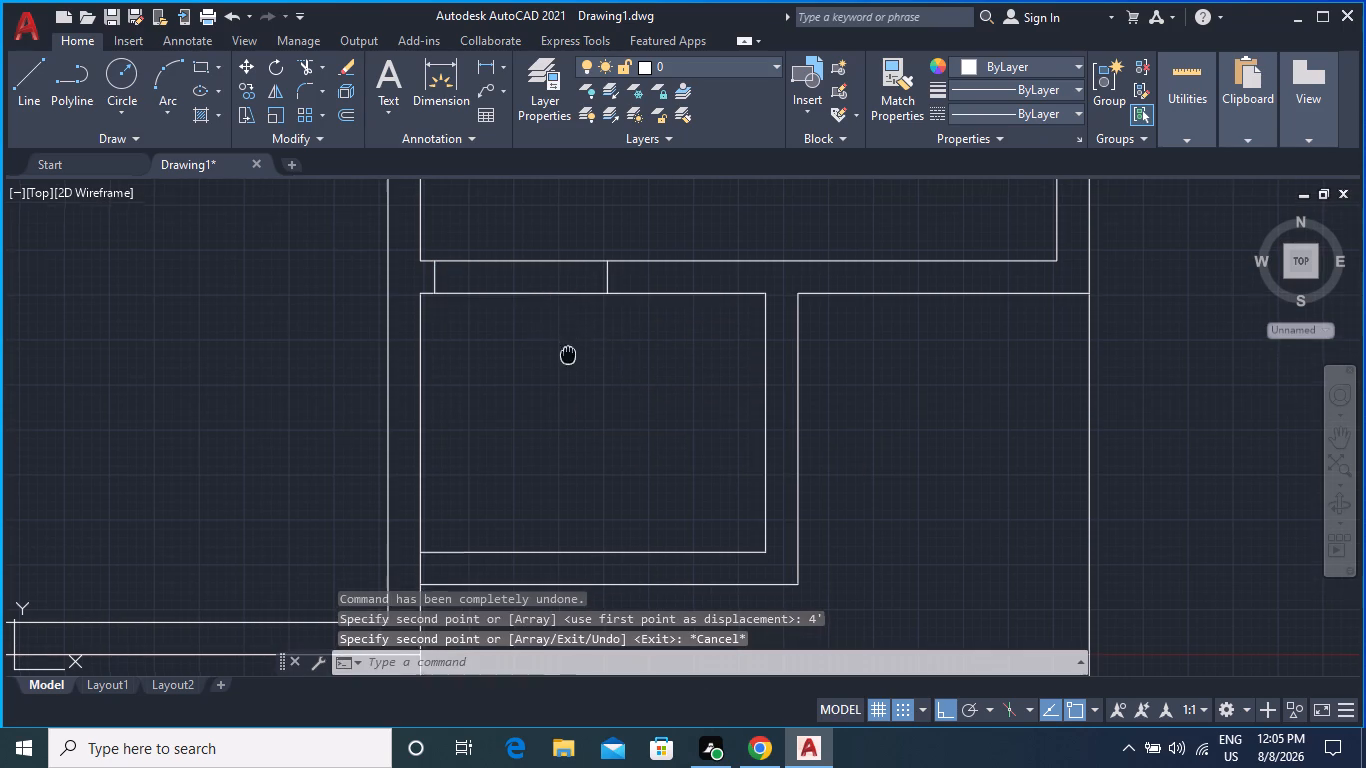
middle_drag(570, 392, 579, 456)
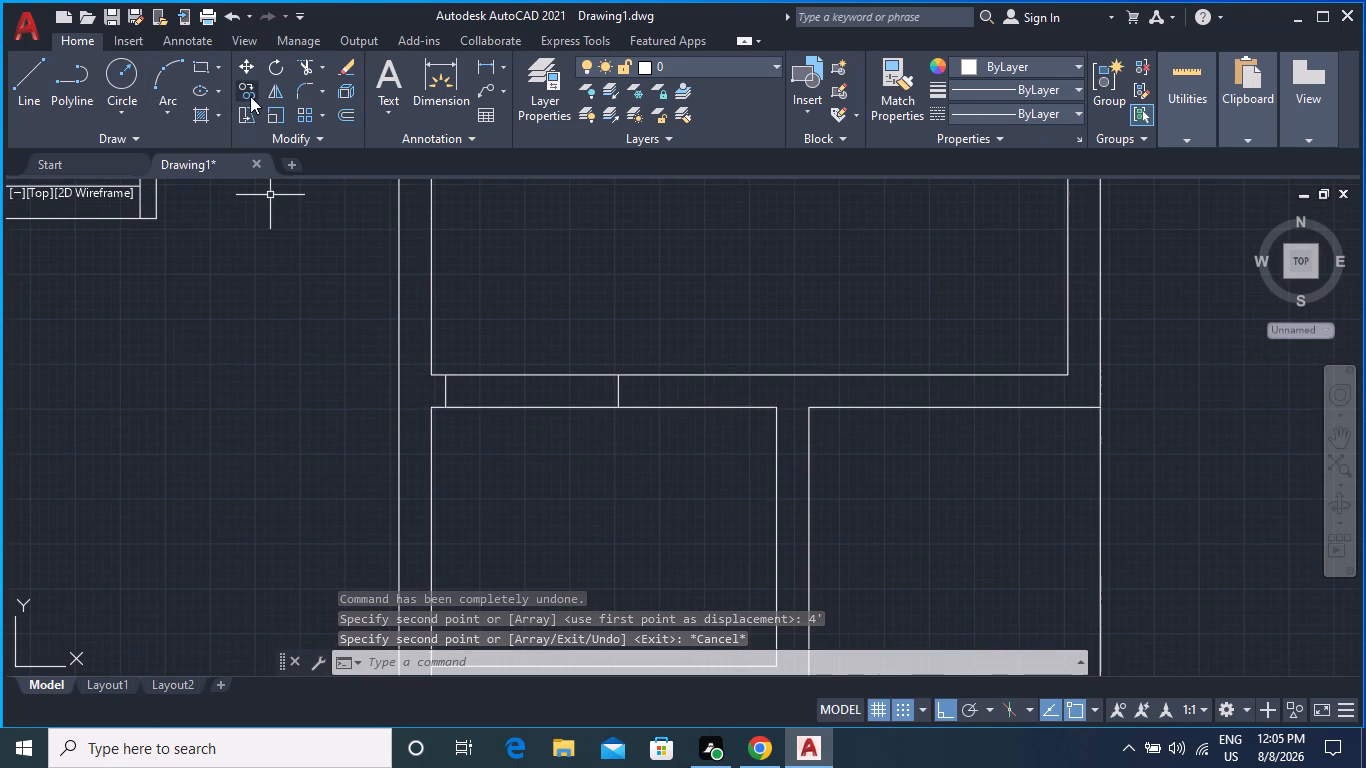
text(tr)
key(Return)
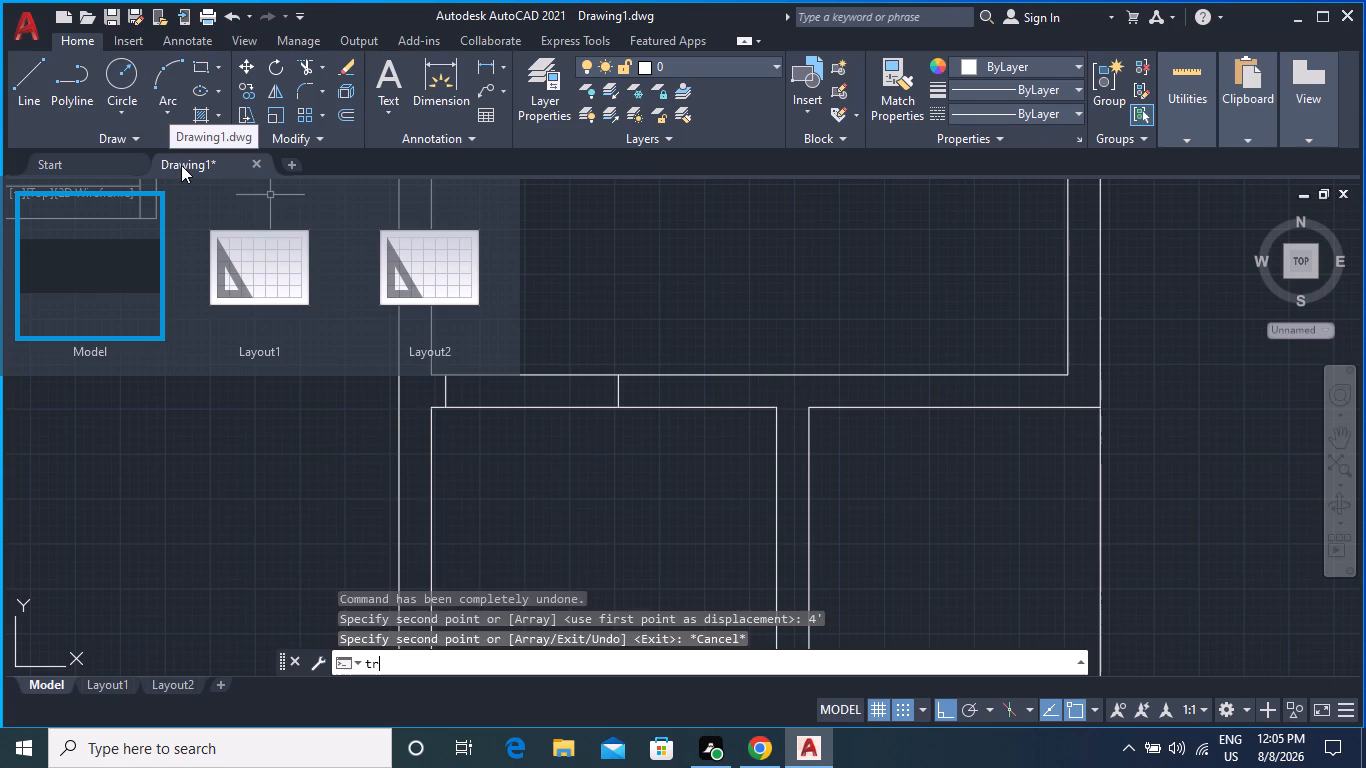
click(580, 445)
click(534, 305)
scroll(590, 339, down, 2)
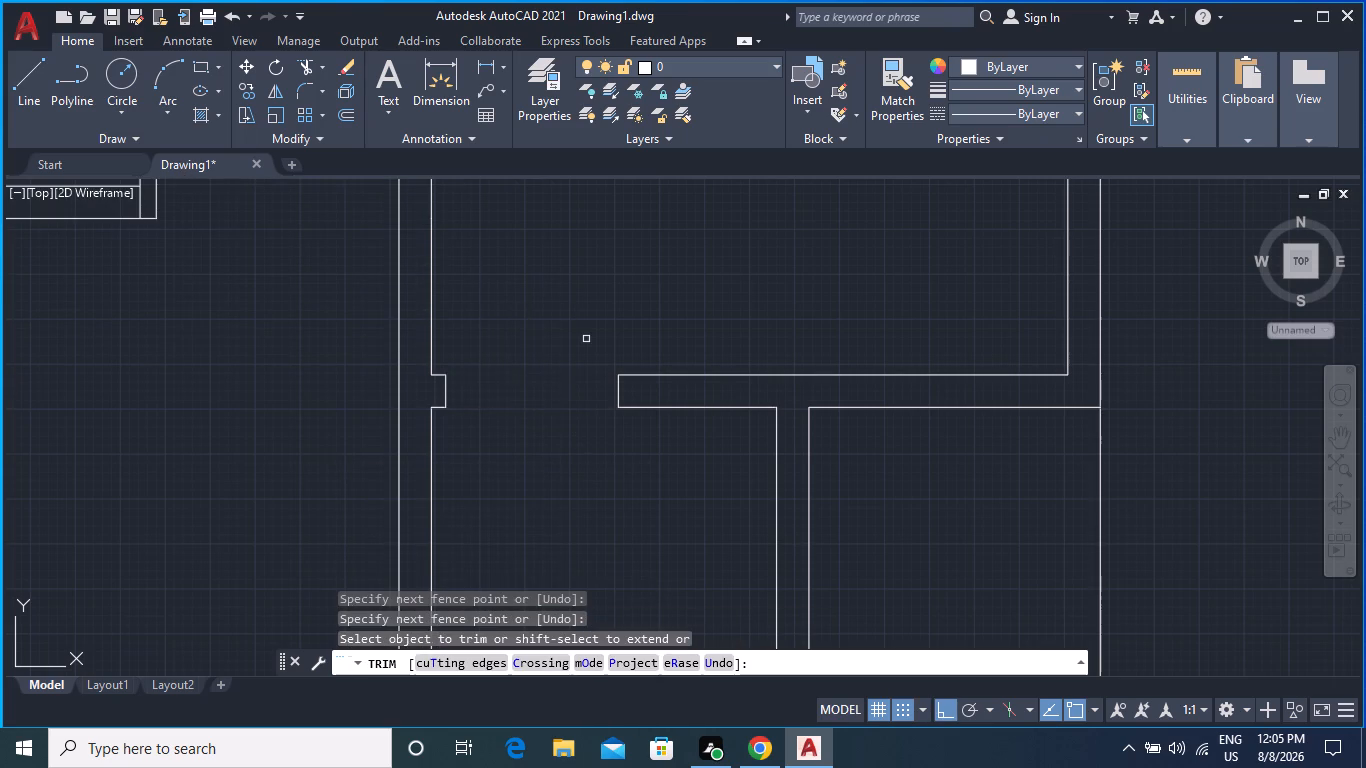
middle_drag(649, 319, 638, 473)
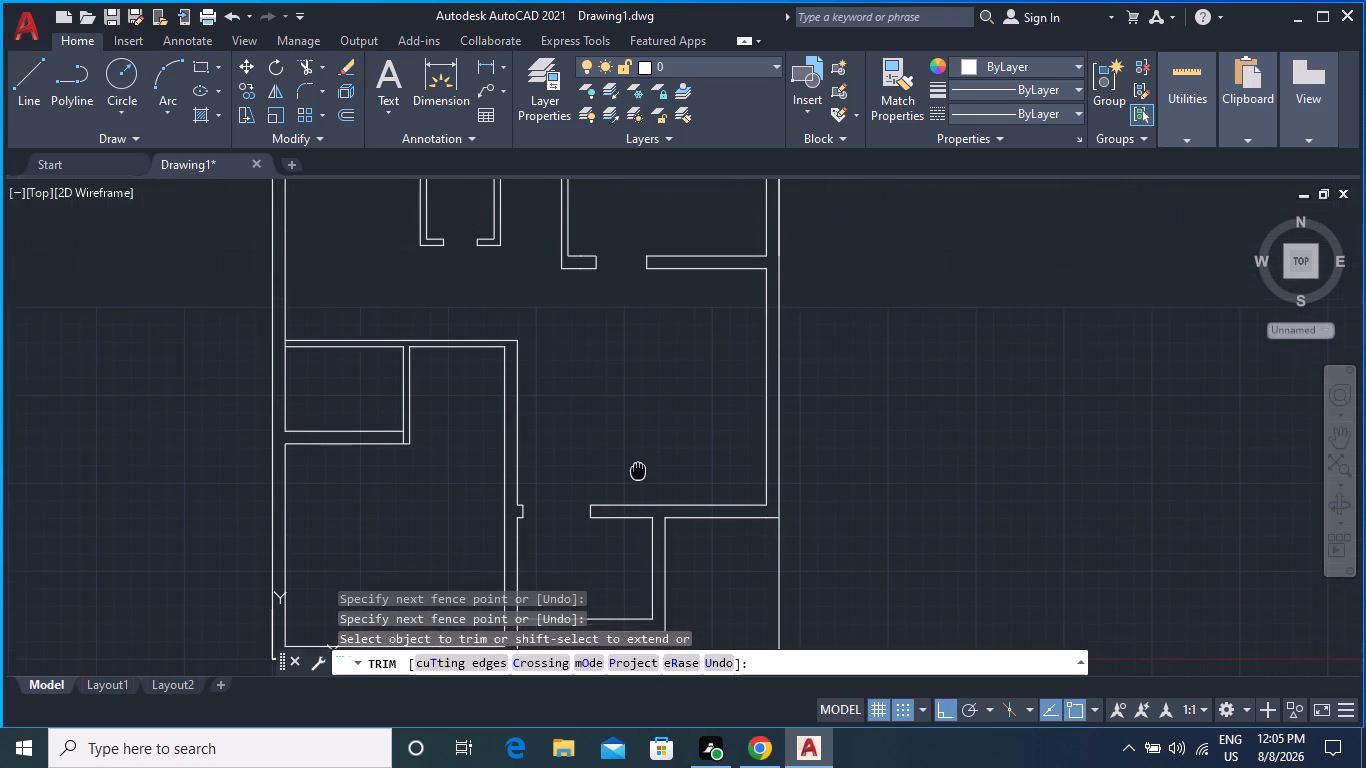
Draw a line across the southwest room's east wall, level with the outer south face of the small enclosed room.
middle_drag(638, 473, 644, 455)
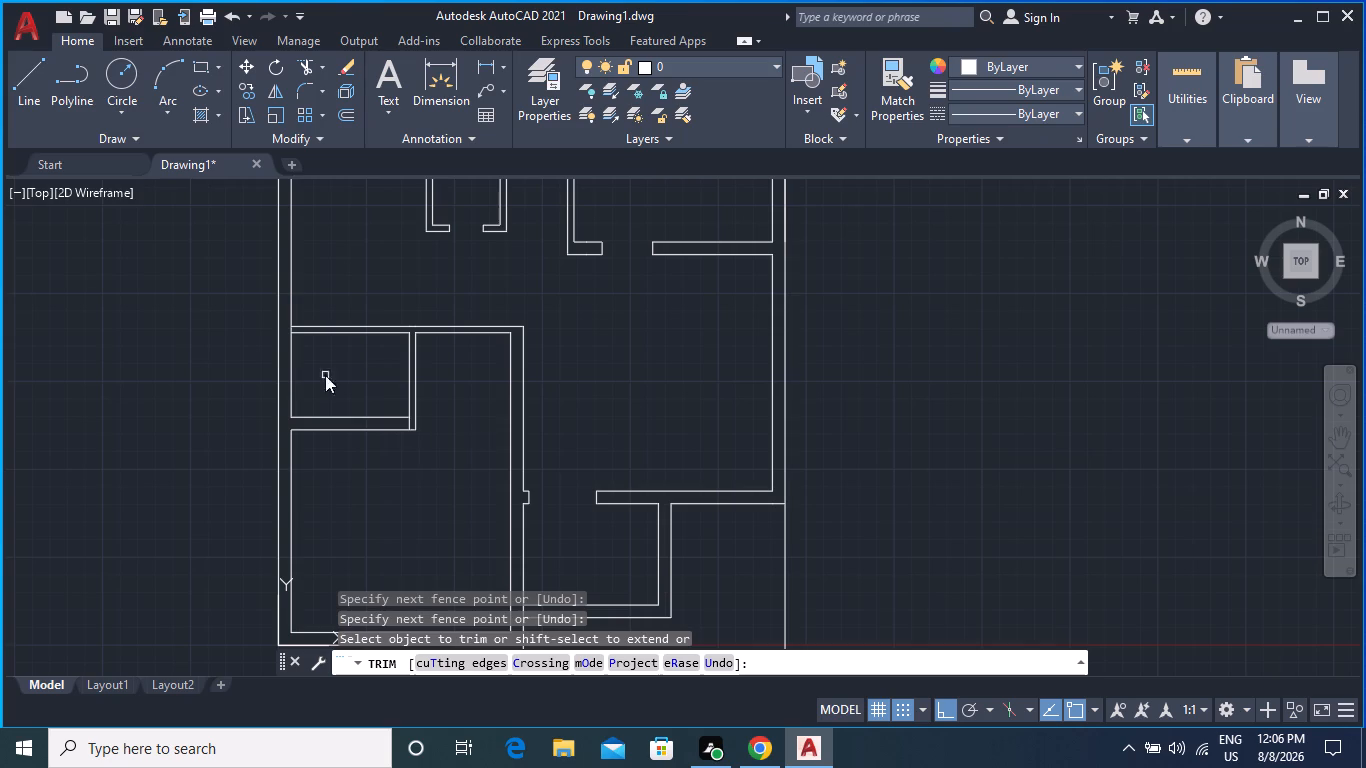
click(21, 98)
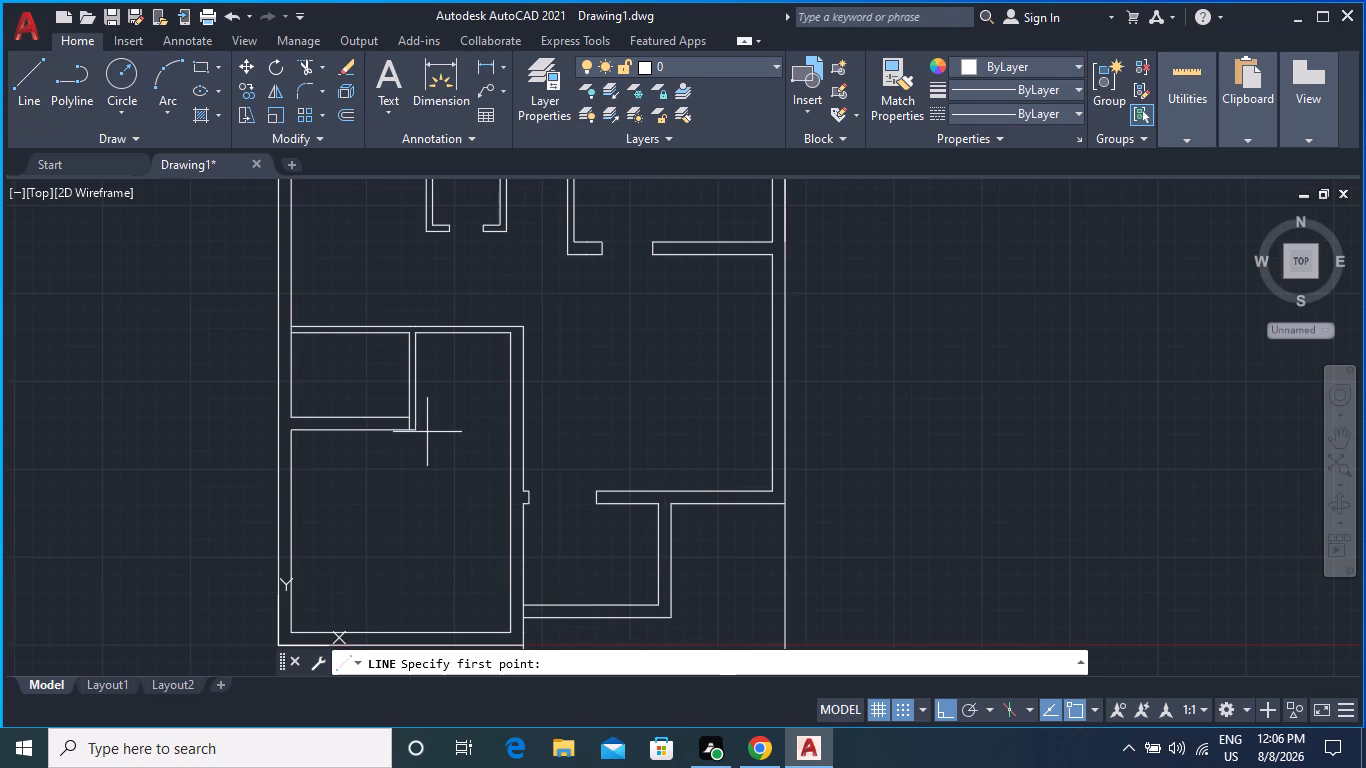
click(510, 431)
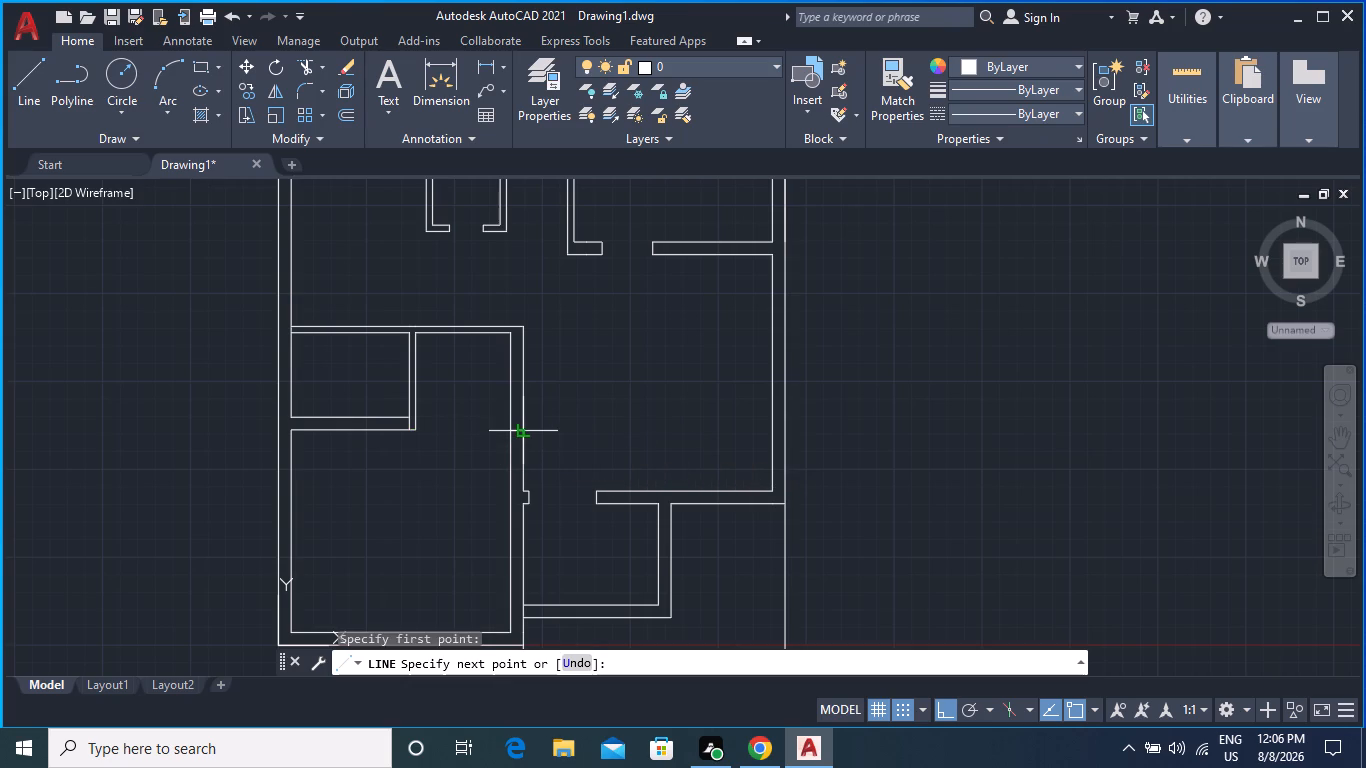
click(528, 431)
key(Escape)
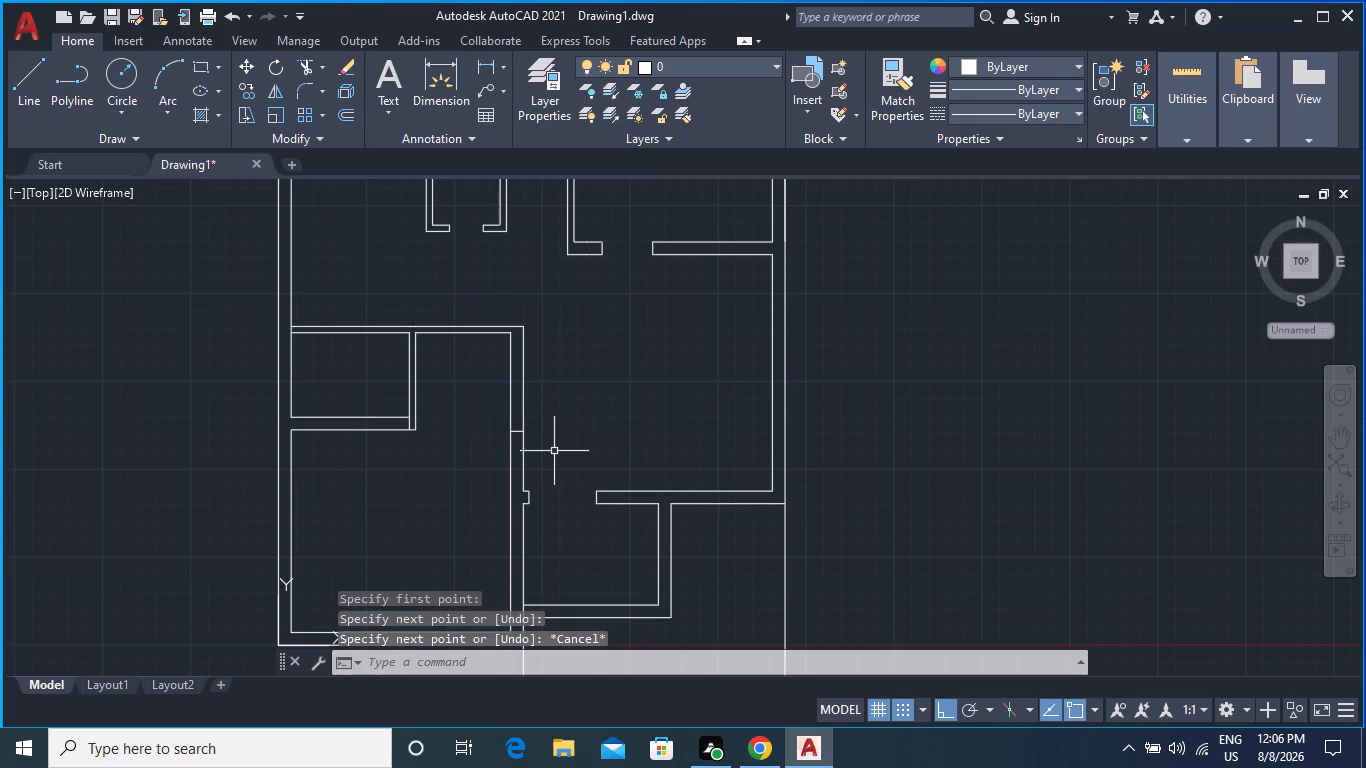
Copy the line across the southwest room's east wall 1' south along the wall.
scroll(553, 432, up, 1)
middle_drag(569, 457, 576, 437)
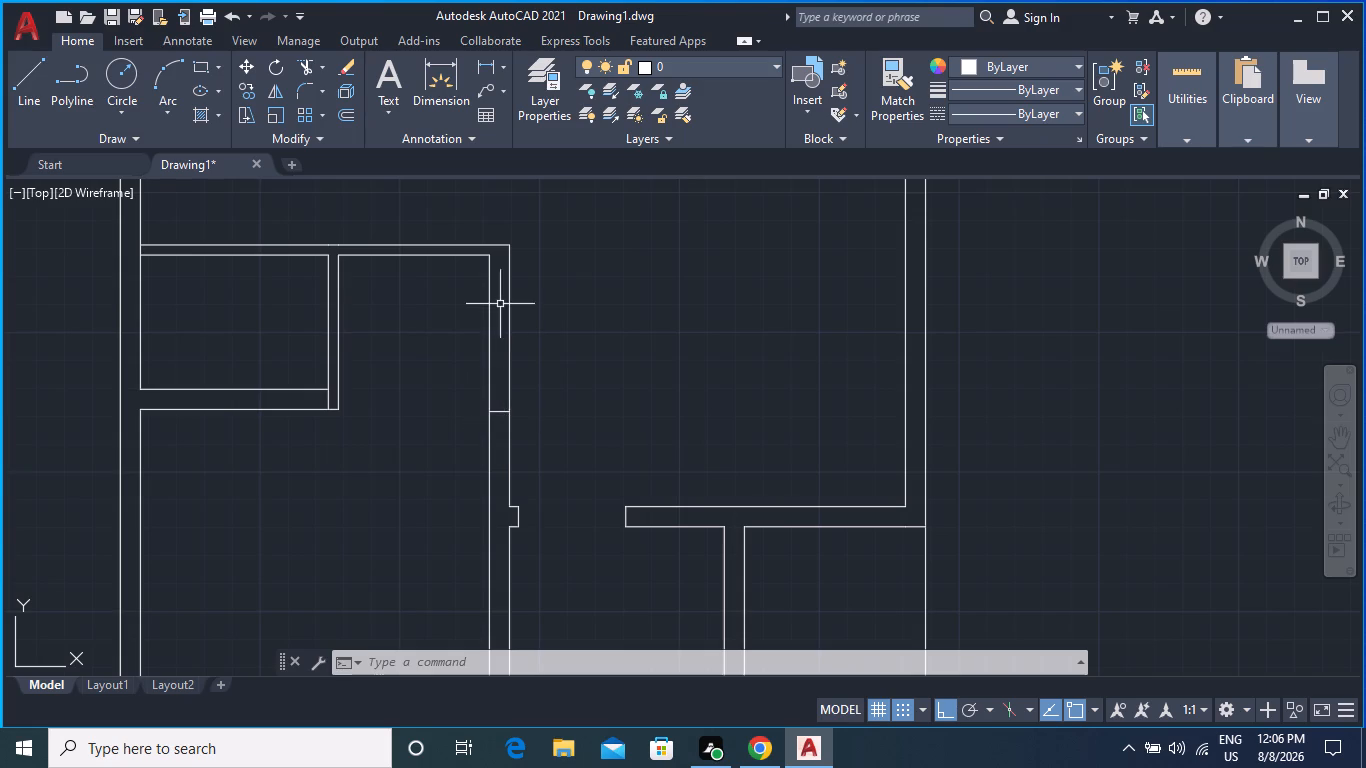
click(503, 412)
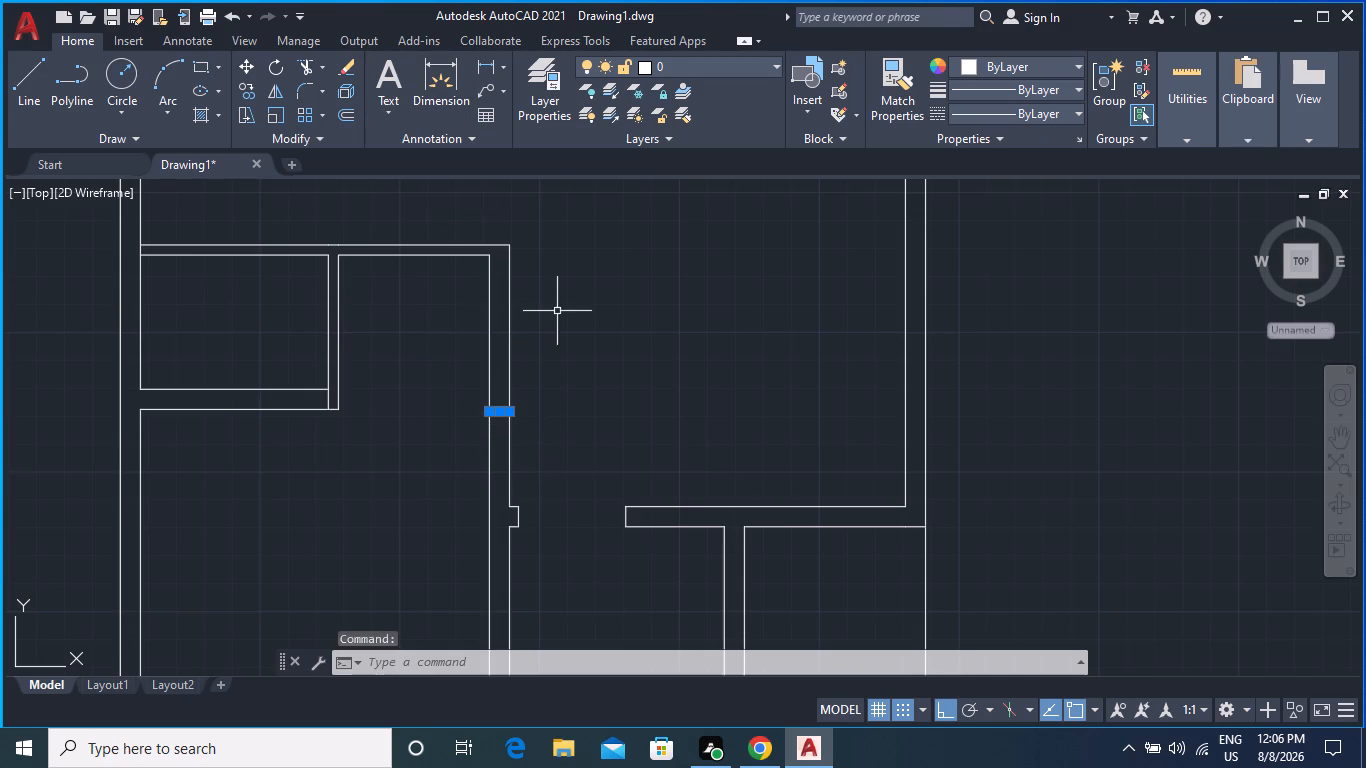
click(253, 93)
scroll(570, 459, up, 2)
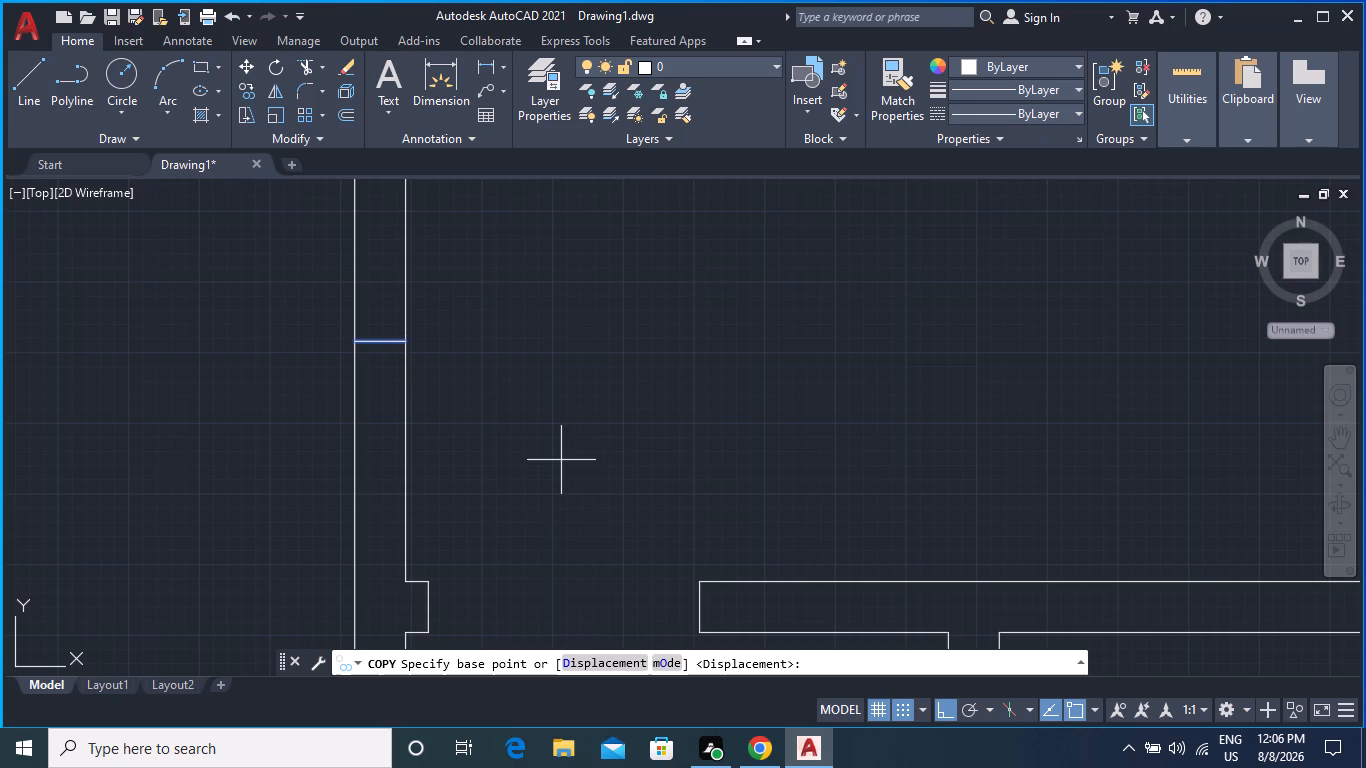
click(408, 336)
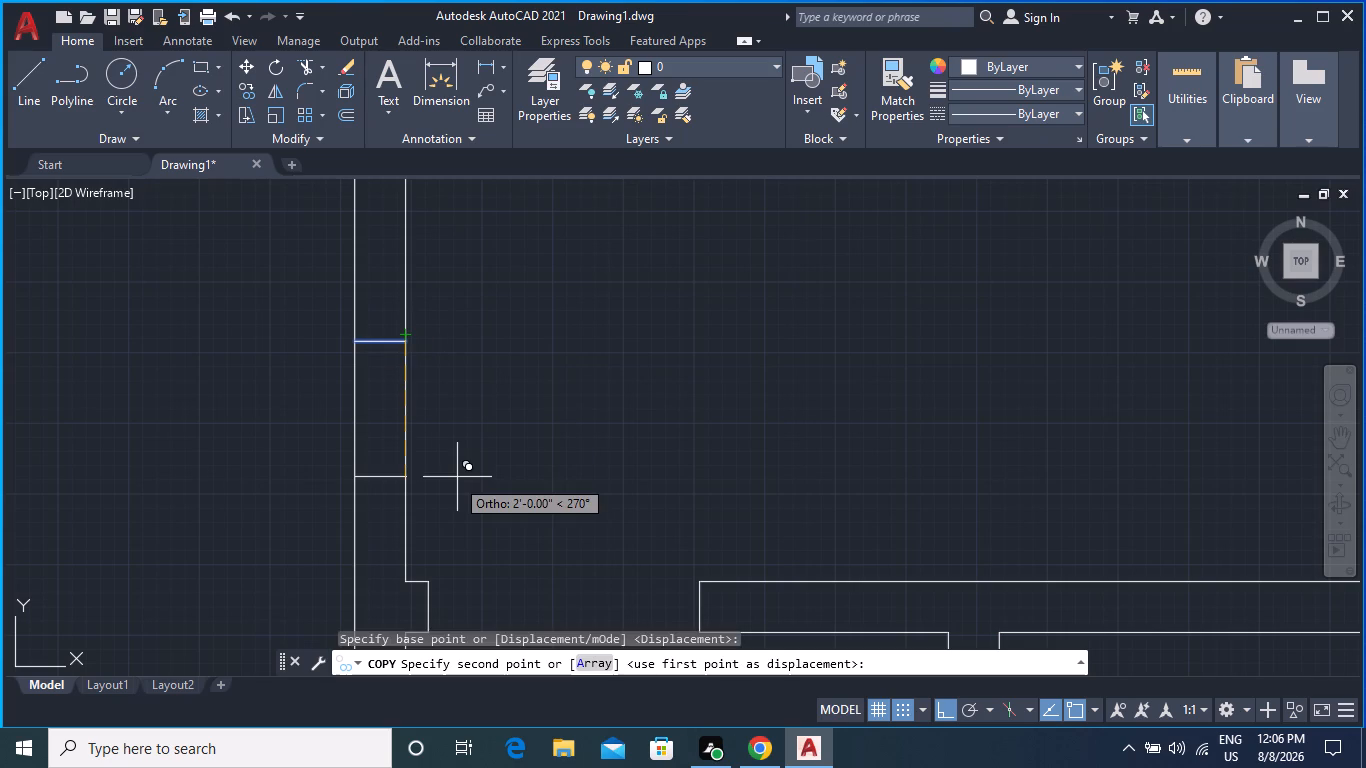
text(1')
key(Return)
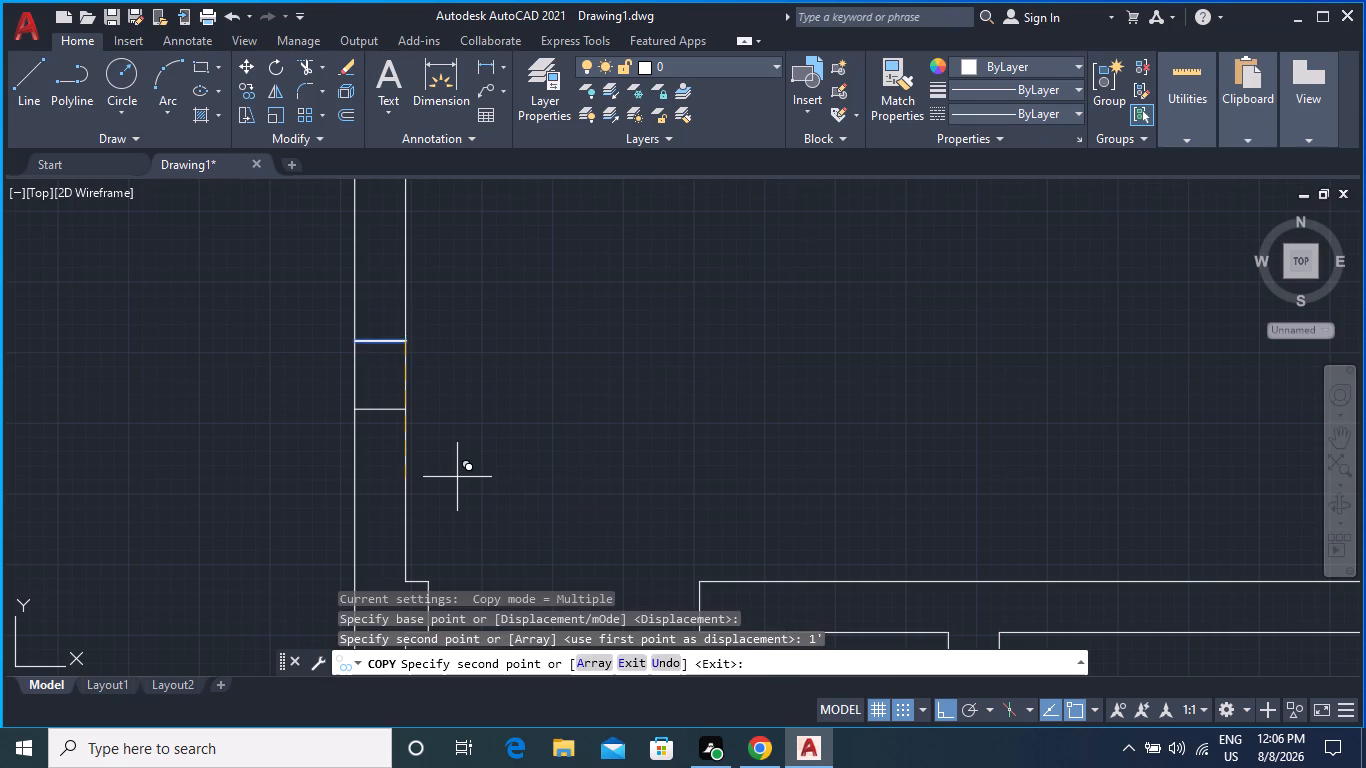
key(Escape)
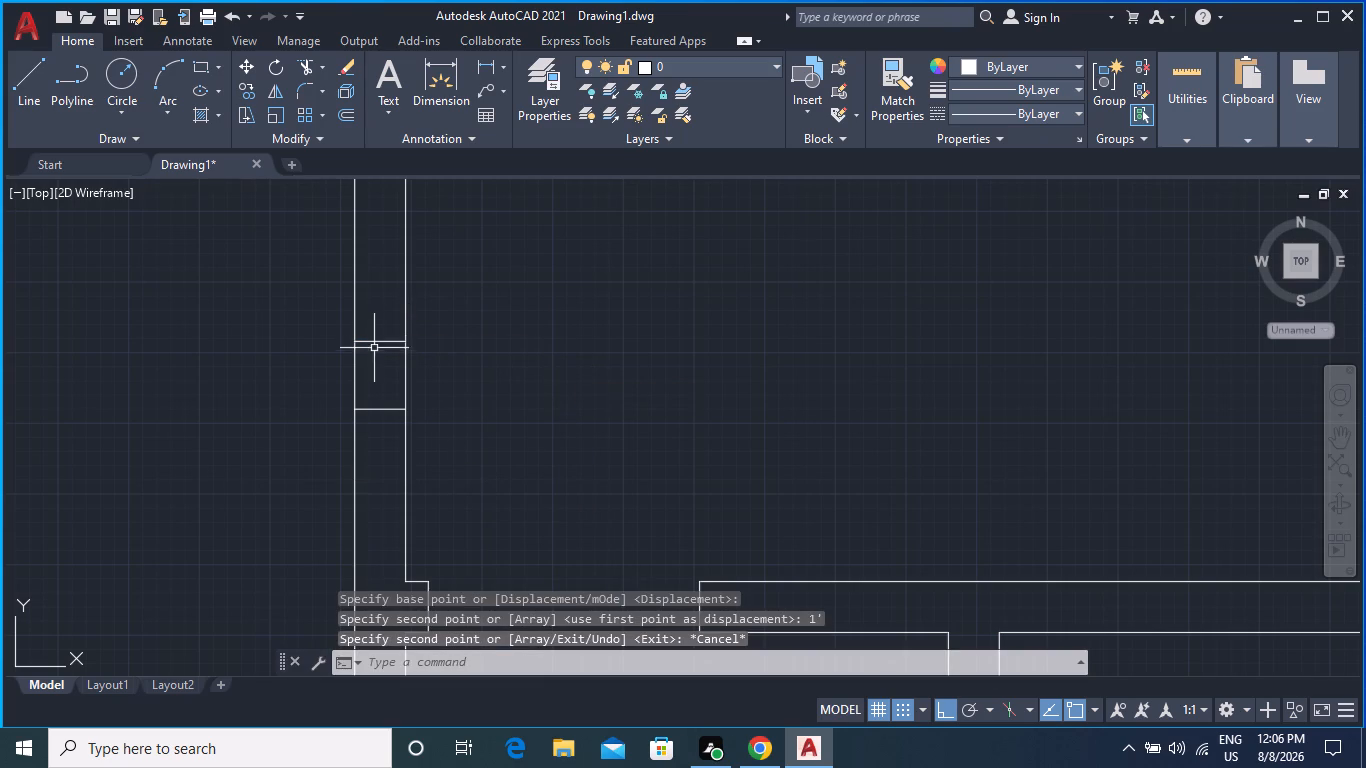
Erase the original upper line across the east wall, keeping the copy 1' south of it.
click(381, 339)
key(Delete)
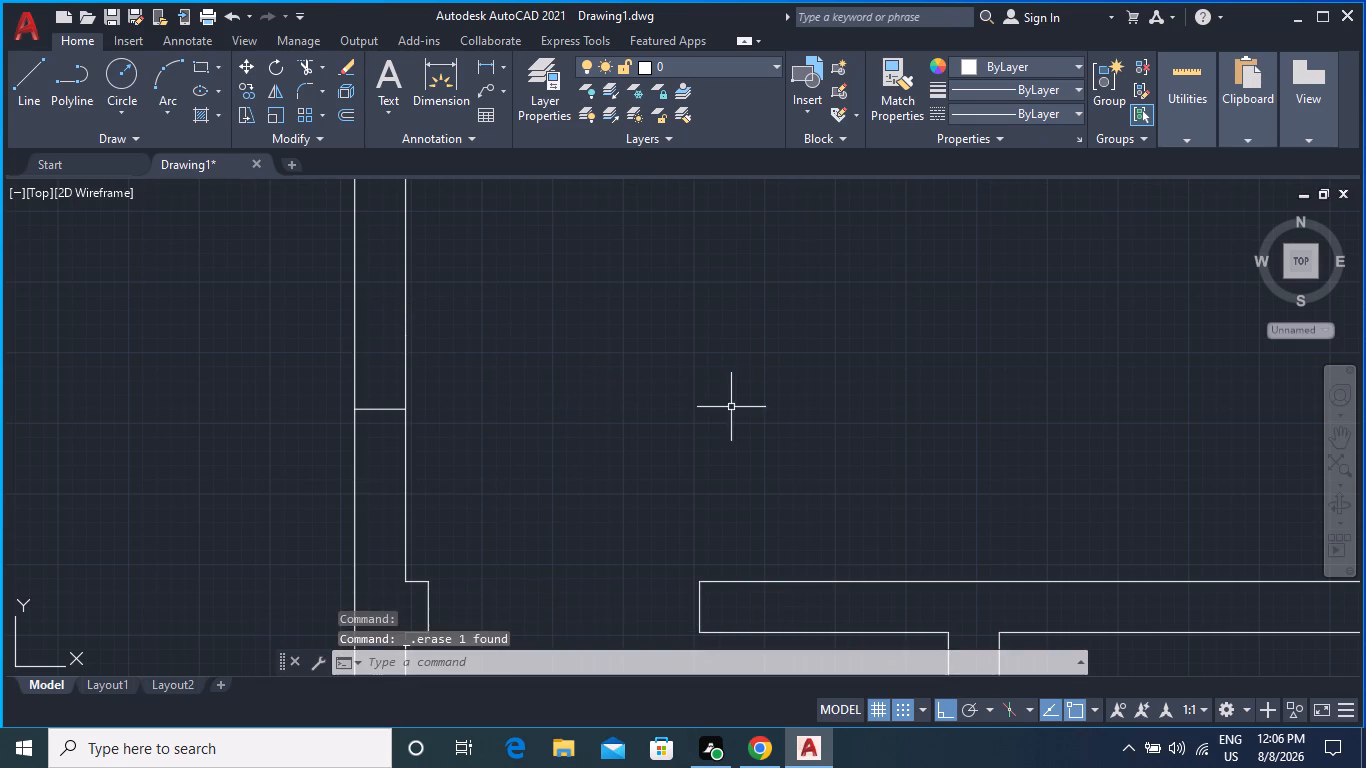
Copy the remaining jamb line 3' north along the east wall to mark the other side of the door opening.
scroll(454, 414, down, 2)
click(421, 413)
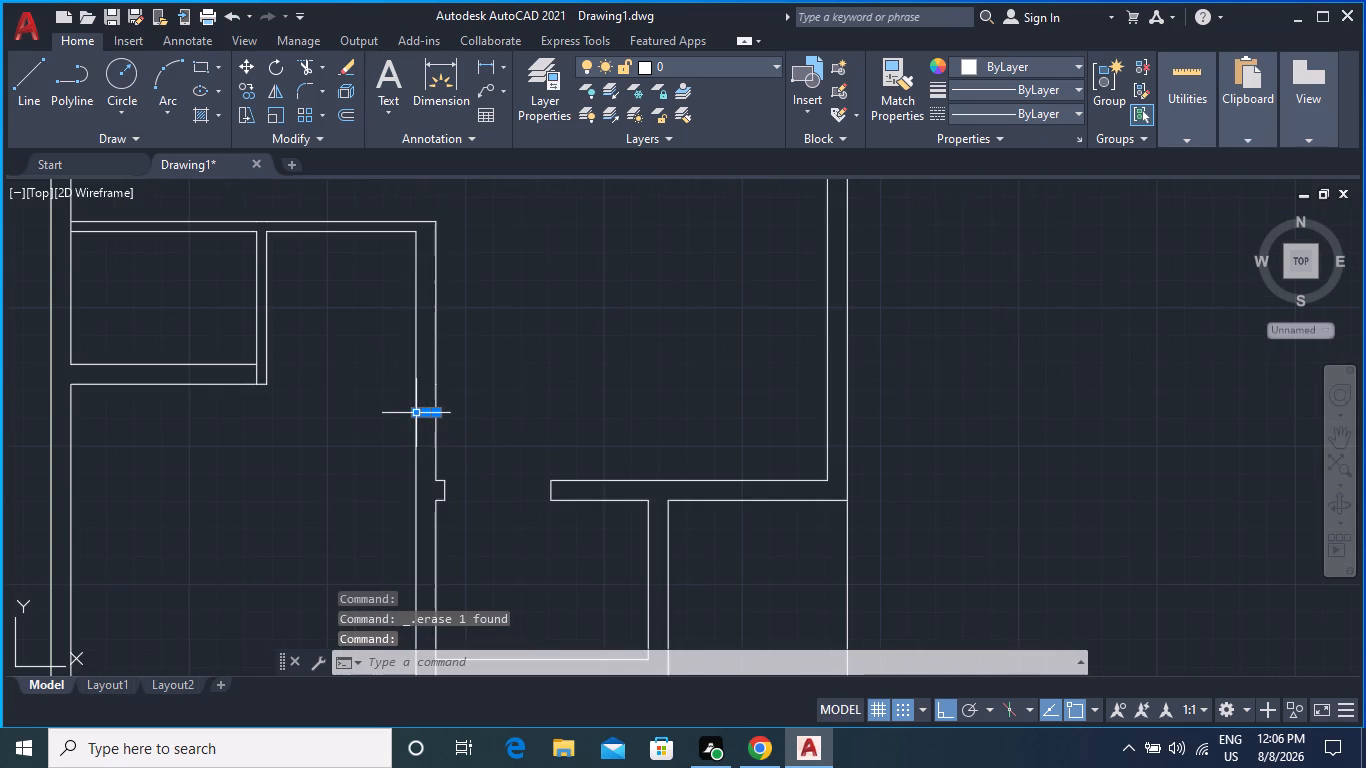
click(250, 89)
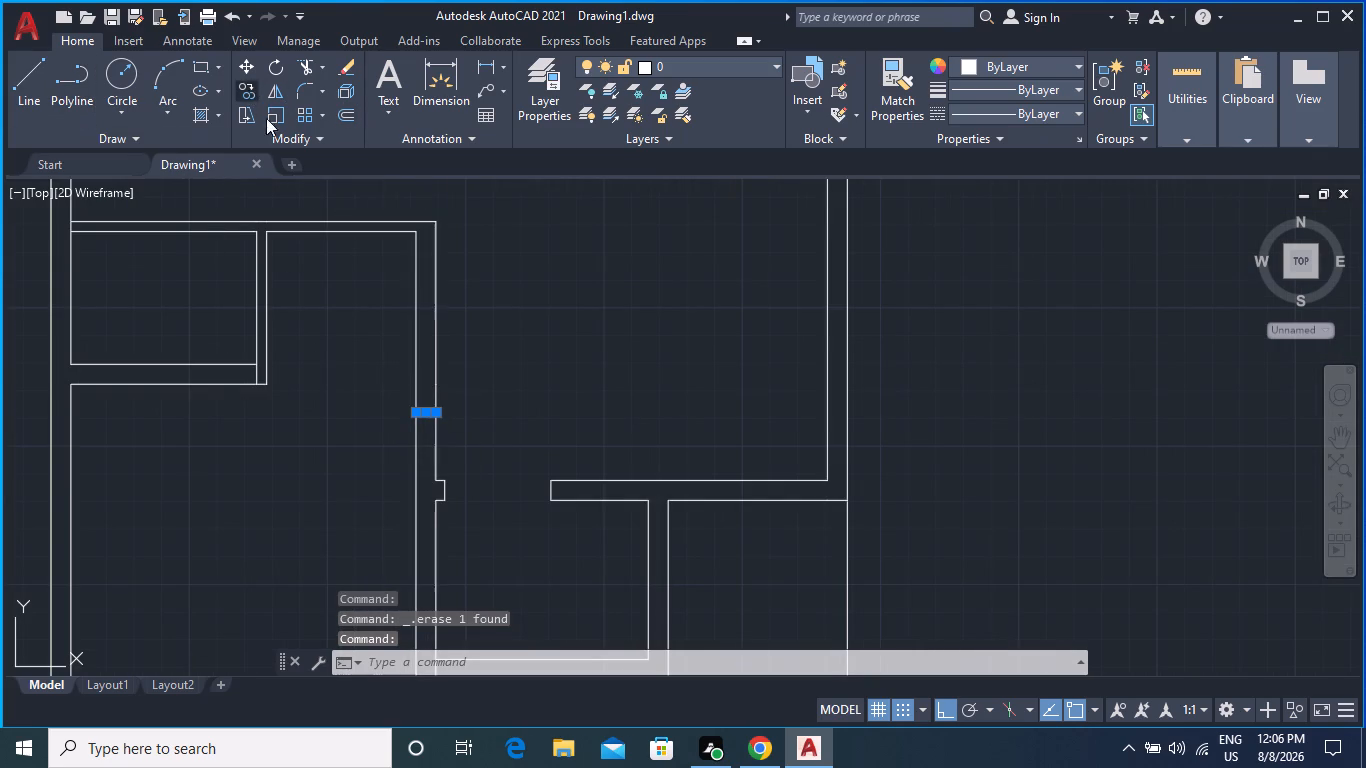
scroll(469, 462, up, 2)
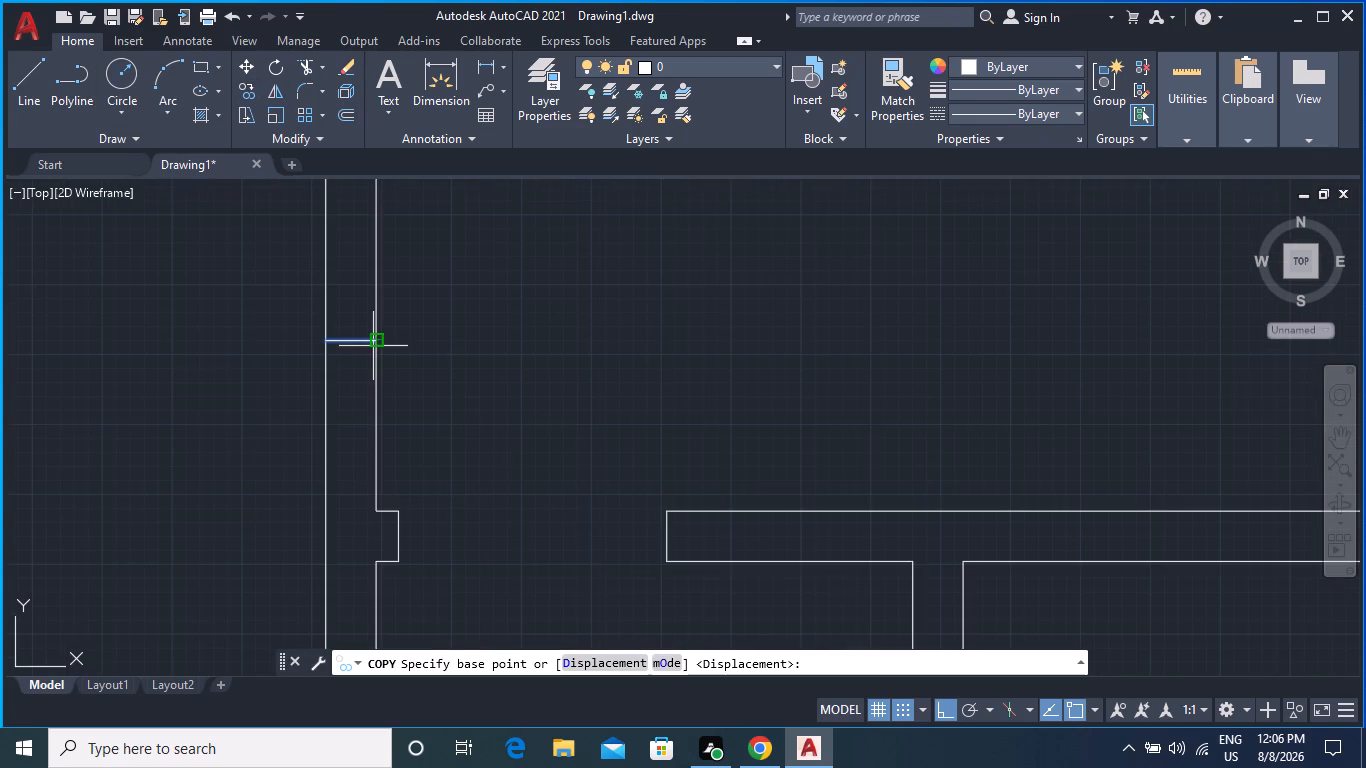
click(374, 343)
scroll(376, 232, down, 2)
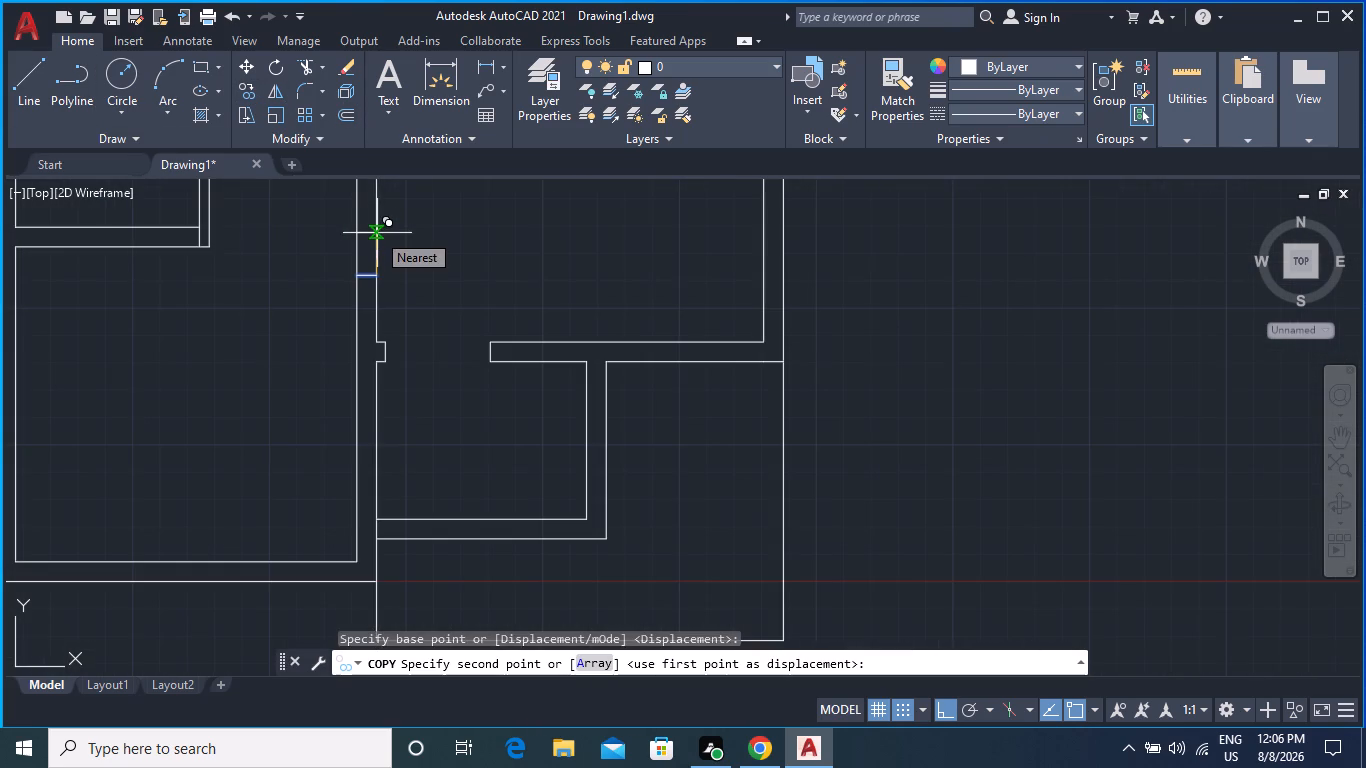
middle_drag(376, 232, 379, 437)
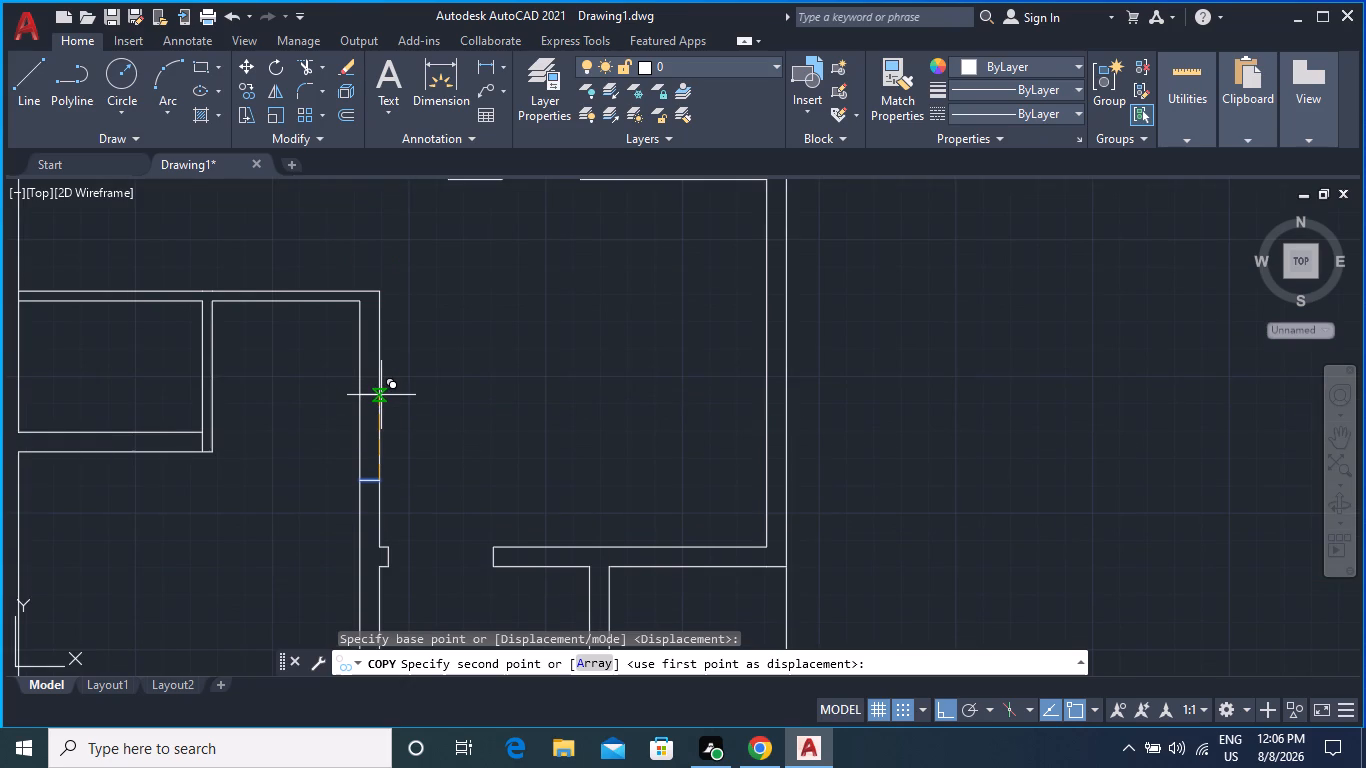
key(3)
key(apostrophe)
key(Return)
key(Return)
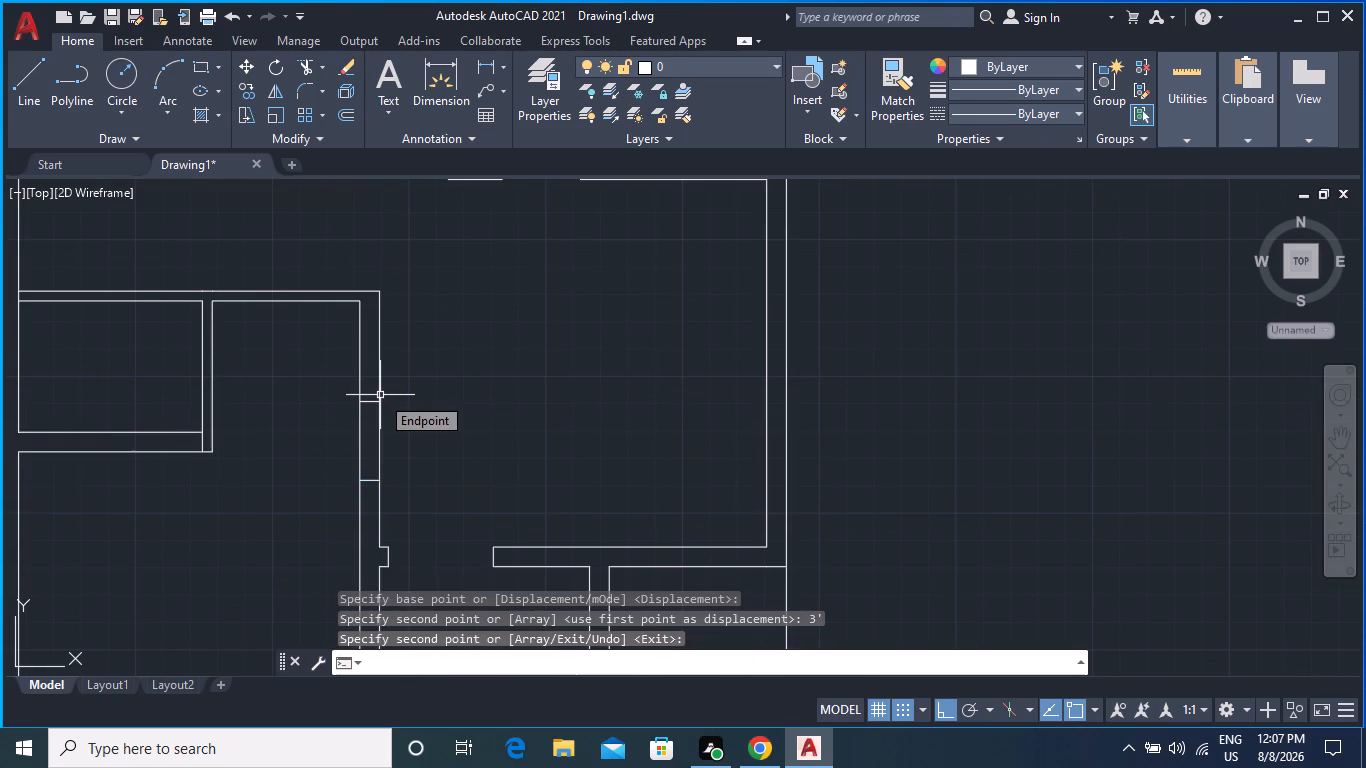
Trim both wall lines between the two jamb lines to open the doorway in the southwest room's east wall.
middle_drag(512, 361, 751, 370)
middle_drag(737, 442, 725, 360)
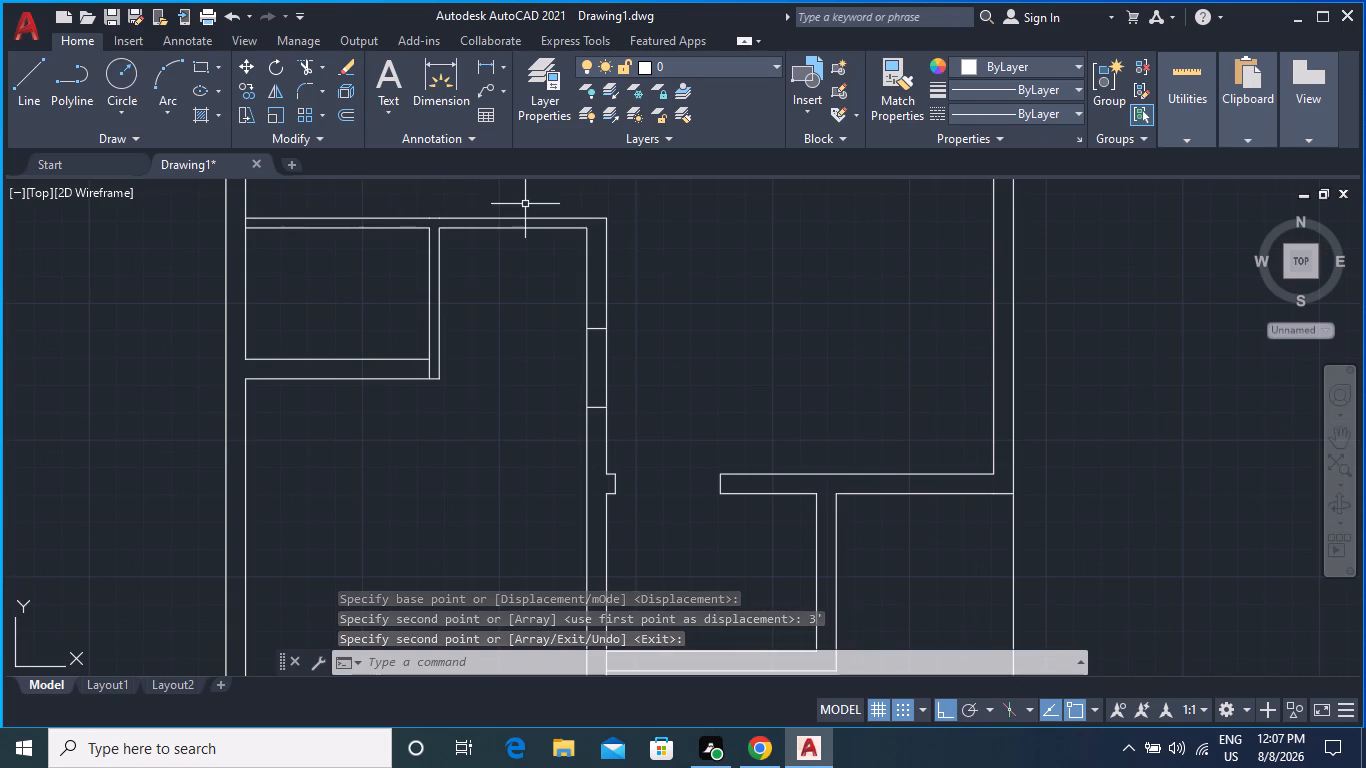
key(space)
key(space)
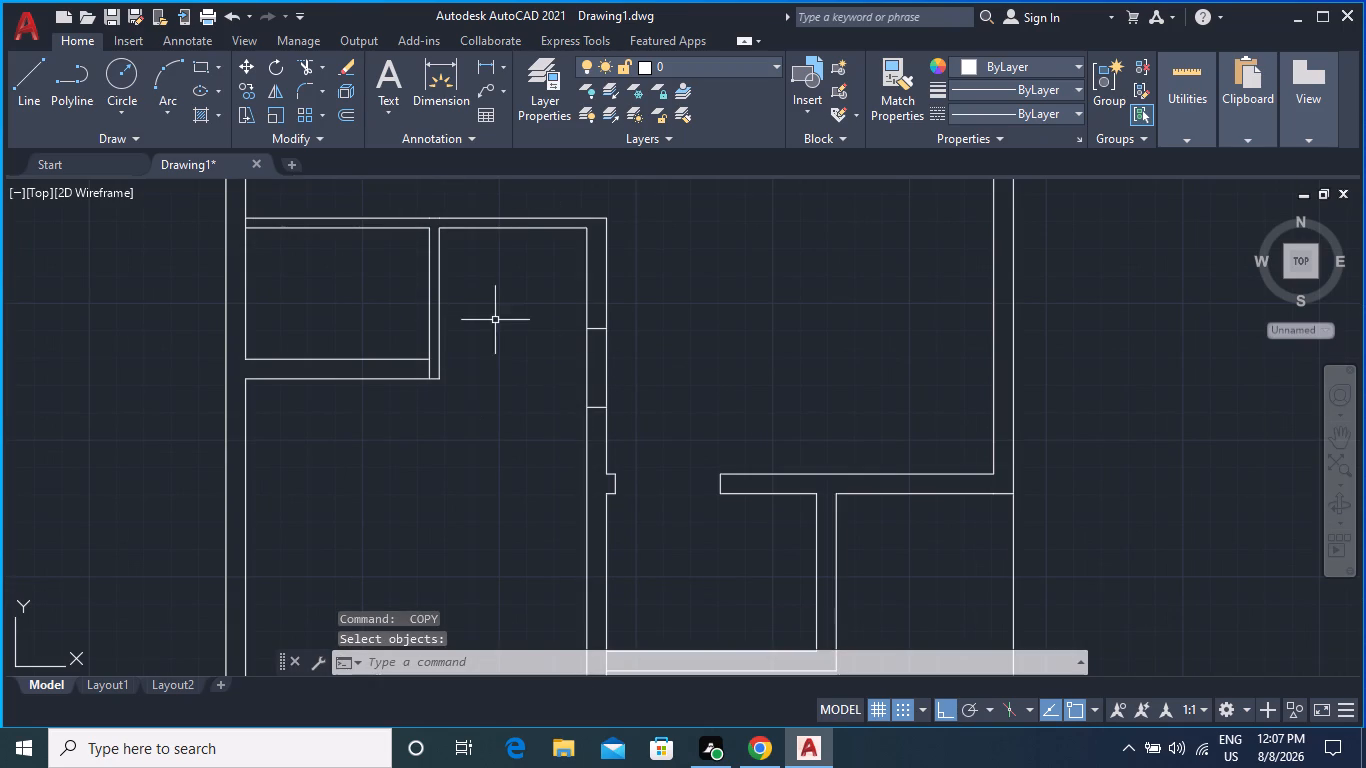
text(tr)
key(Return)
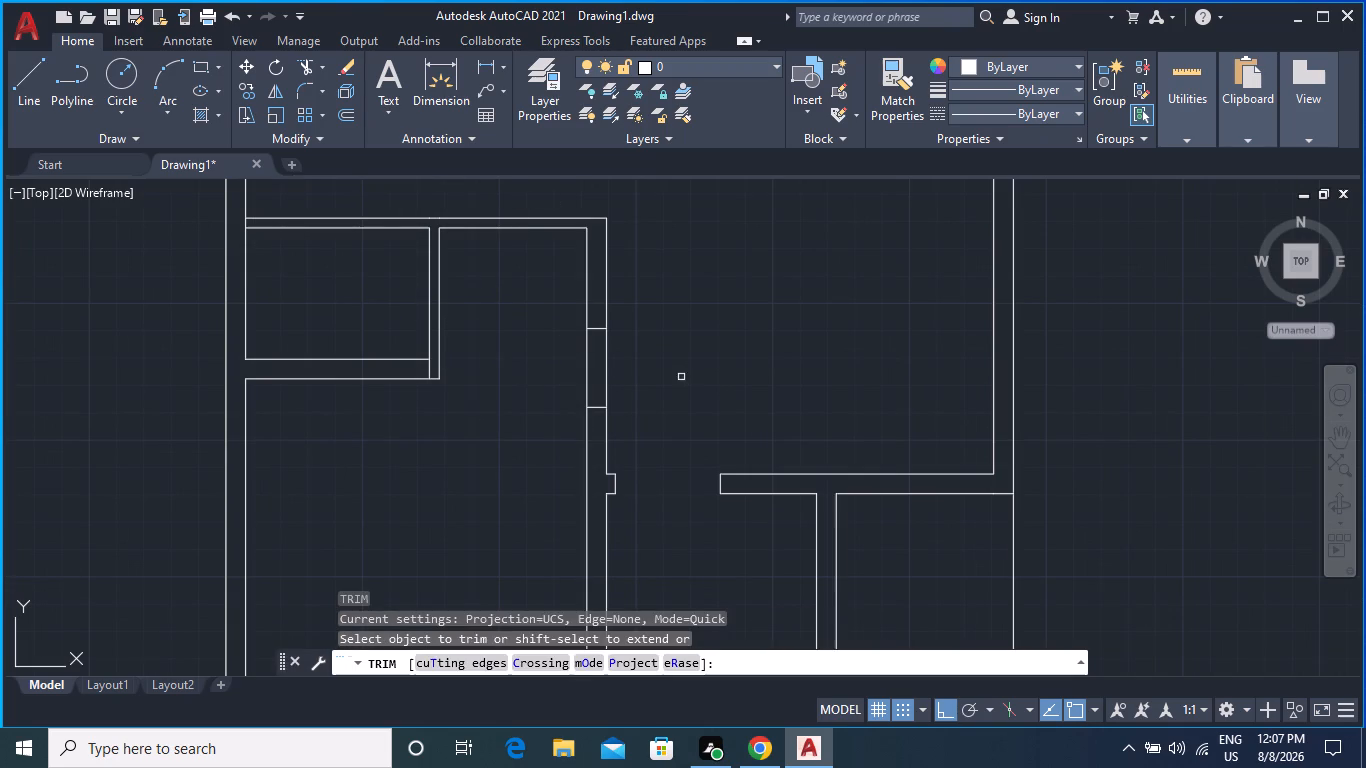
click(681, 377)
click(531, 372)
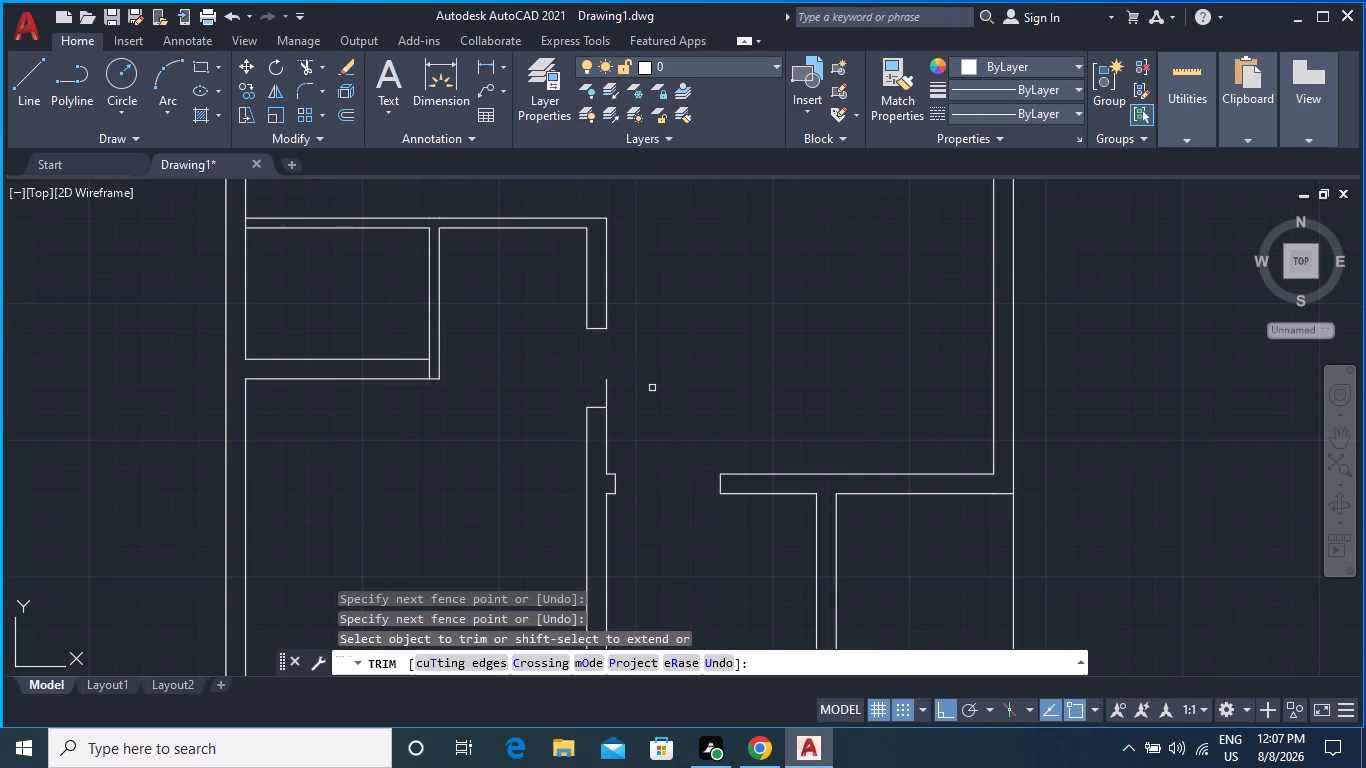
key(ctrl+z)
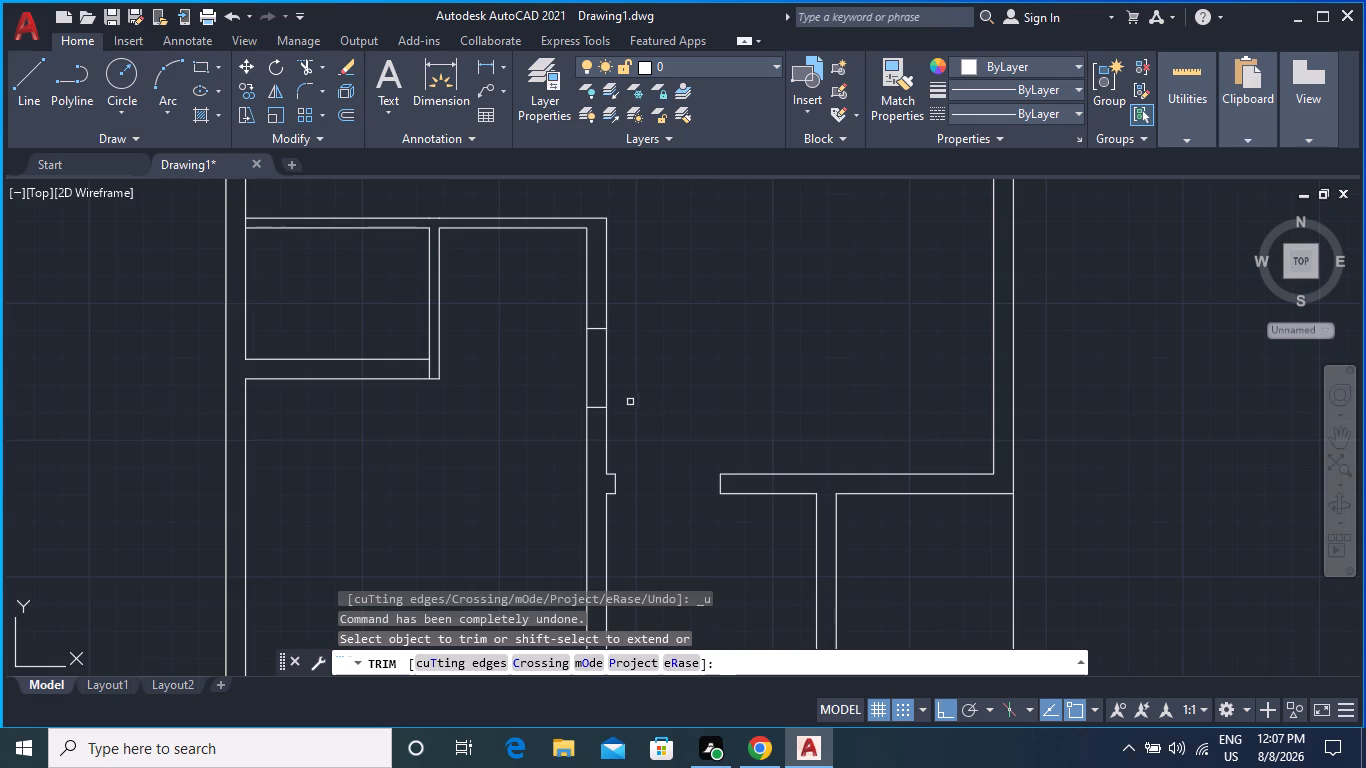
click(641, 399)
click(566, 383)
click(639, 376)
click(576, 349)
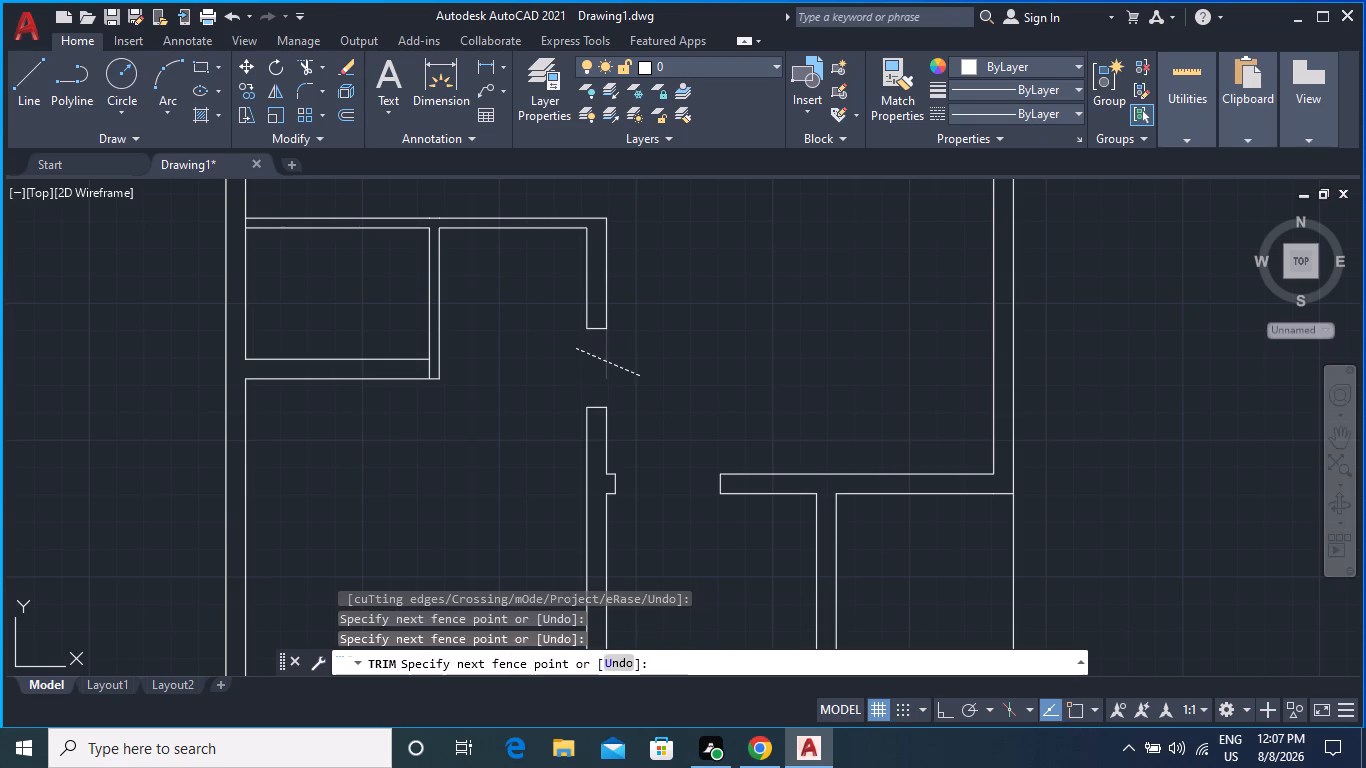
key(Escape)
key(Escape)
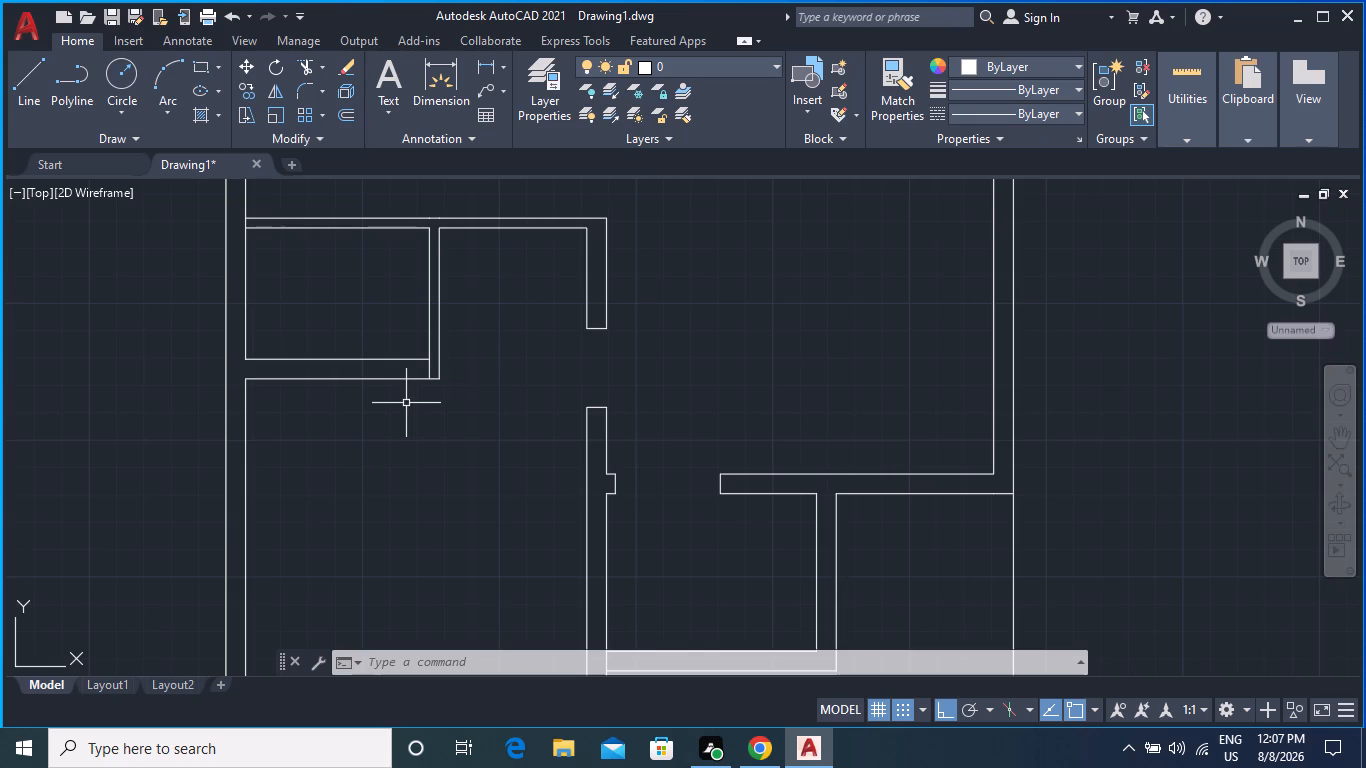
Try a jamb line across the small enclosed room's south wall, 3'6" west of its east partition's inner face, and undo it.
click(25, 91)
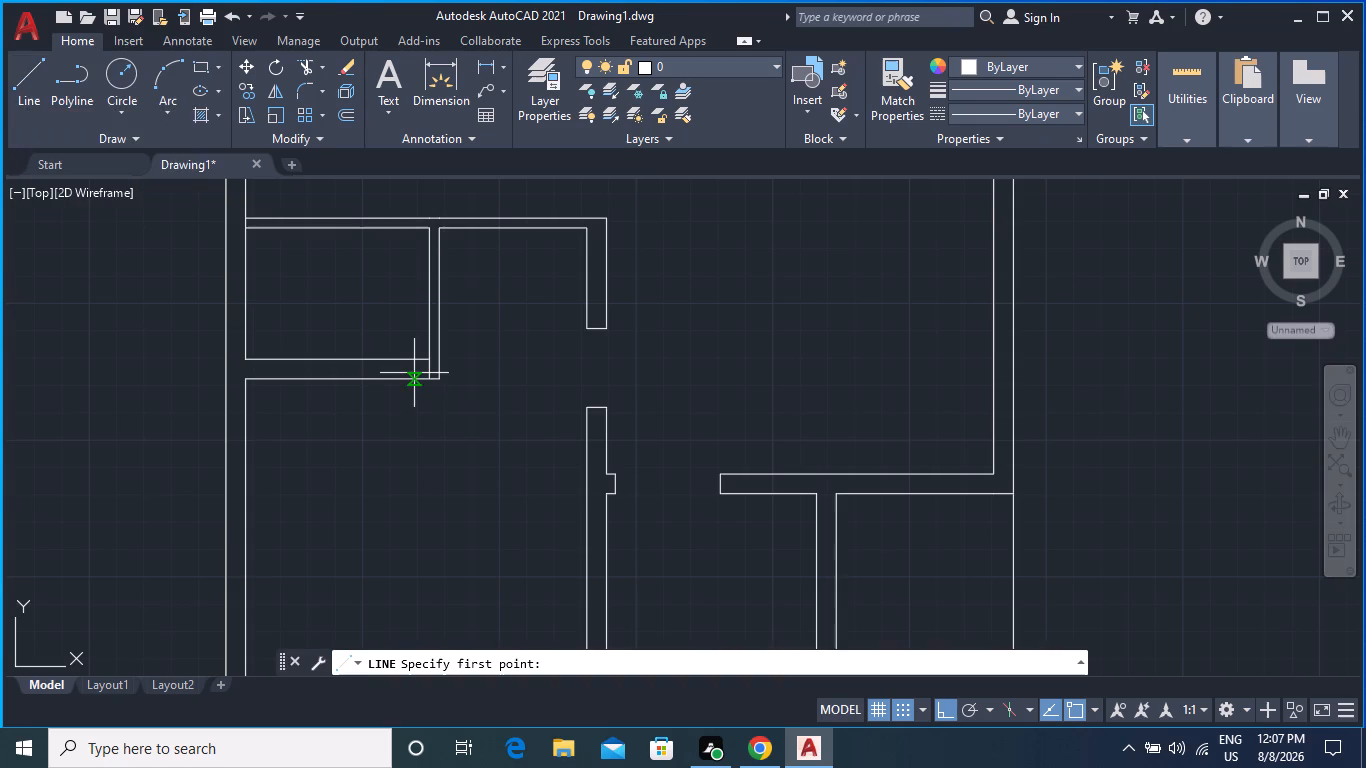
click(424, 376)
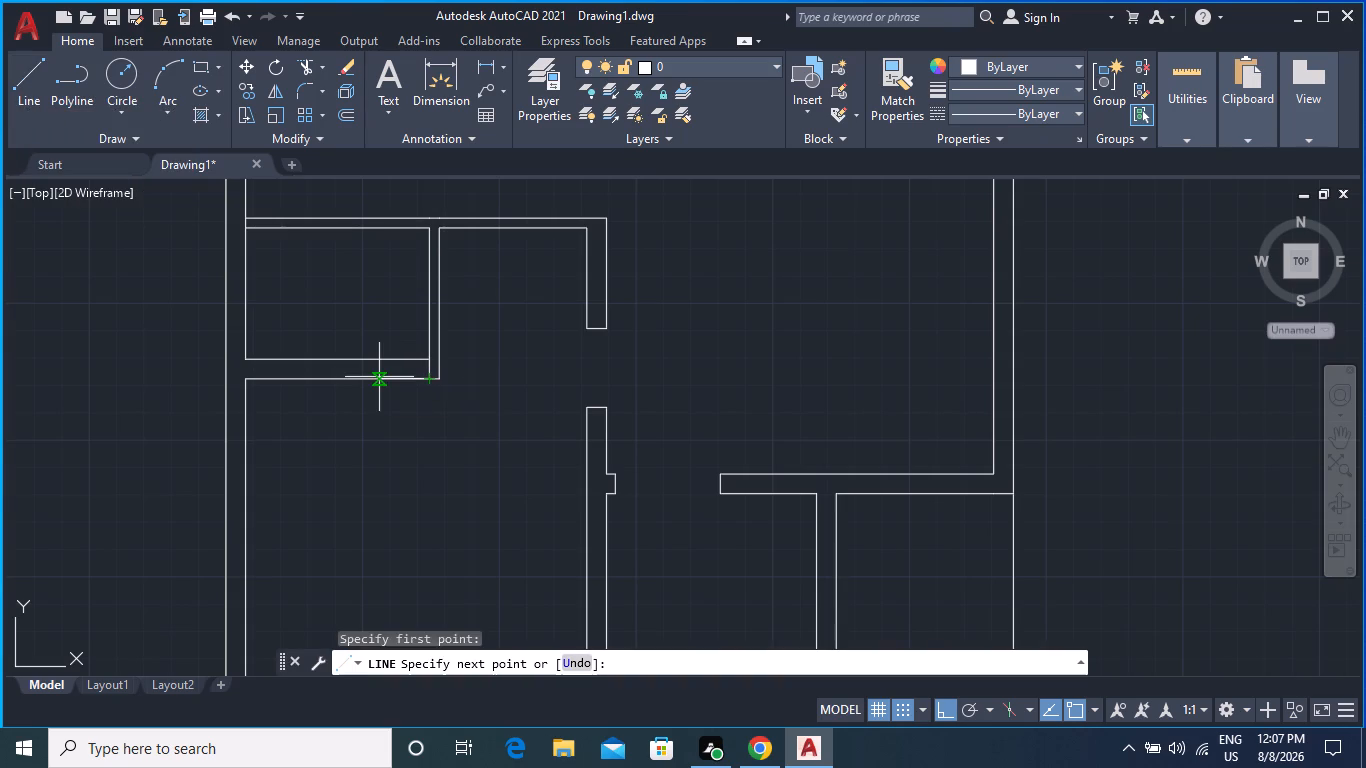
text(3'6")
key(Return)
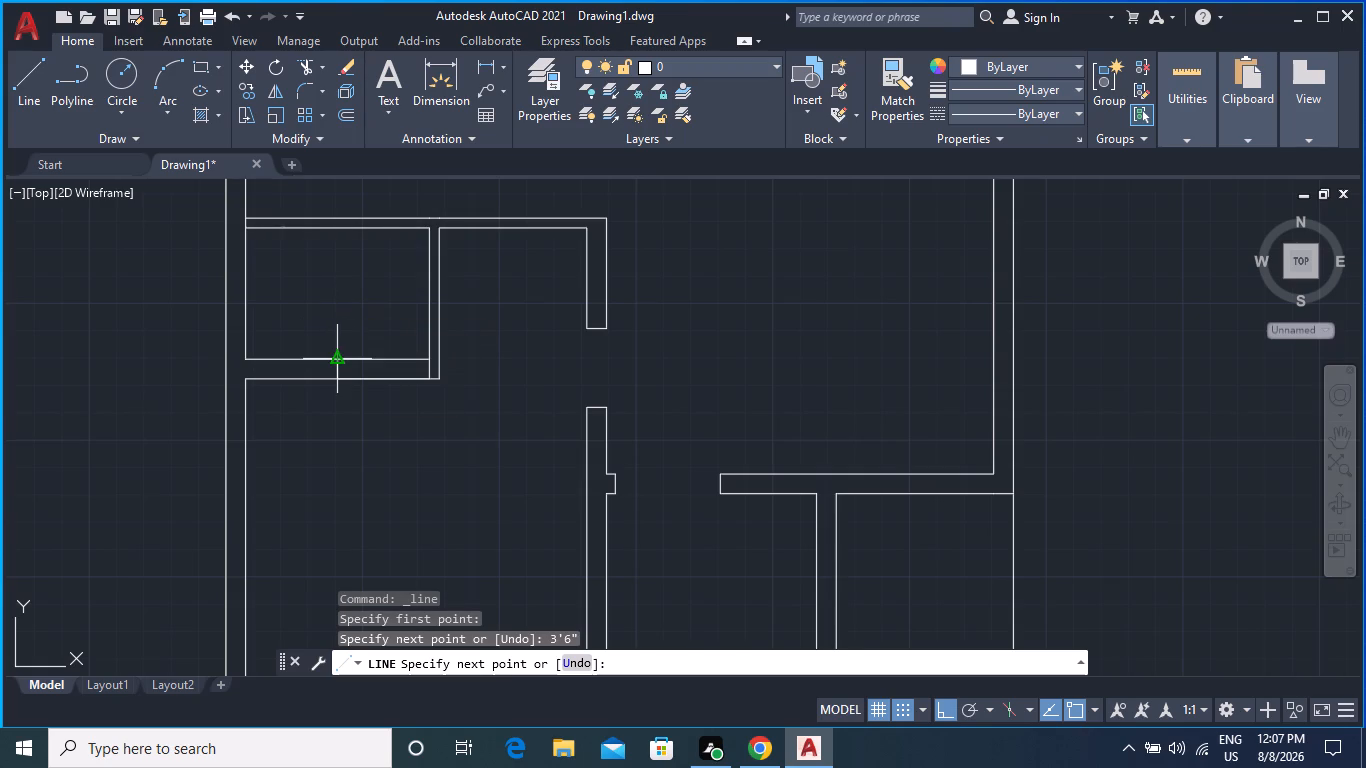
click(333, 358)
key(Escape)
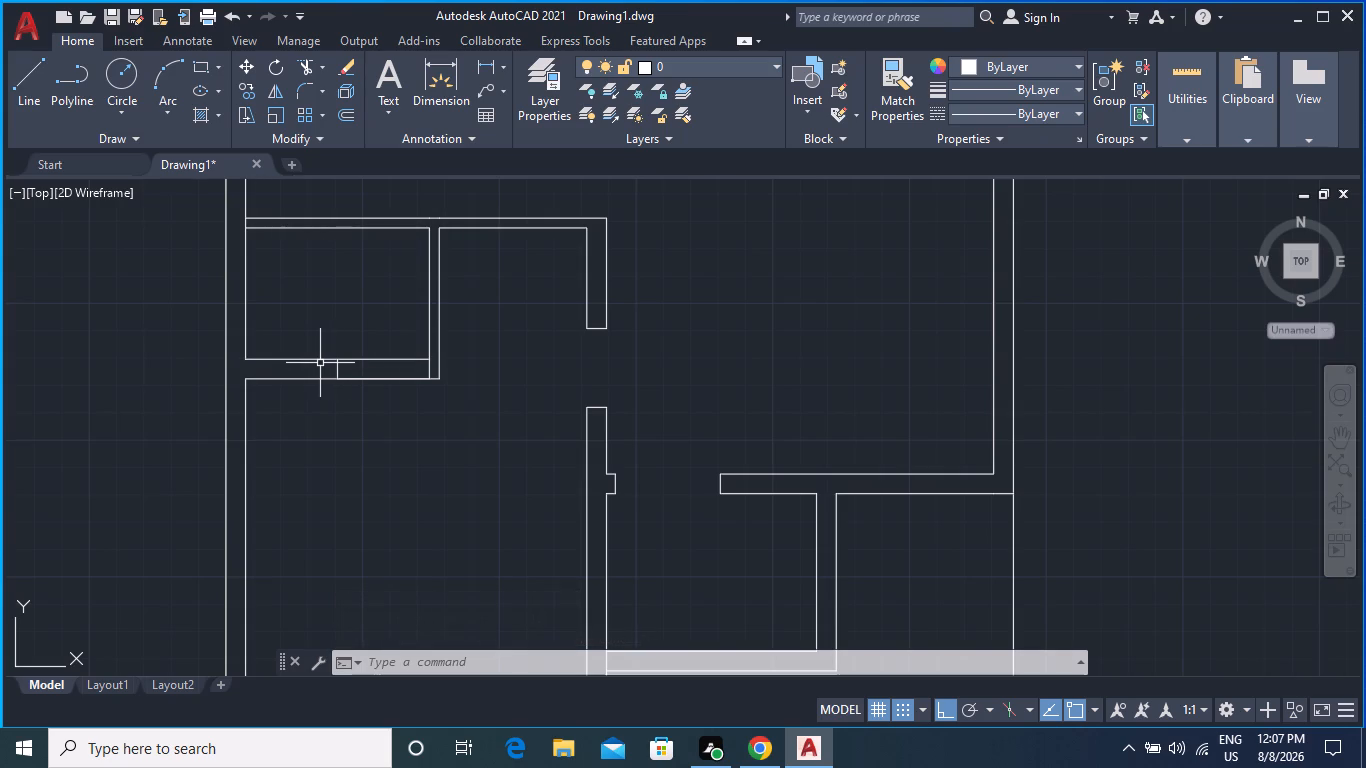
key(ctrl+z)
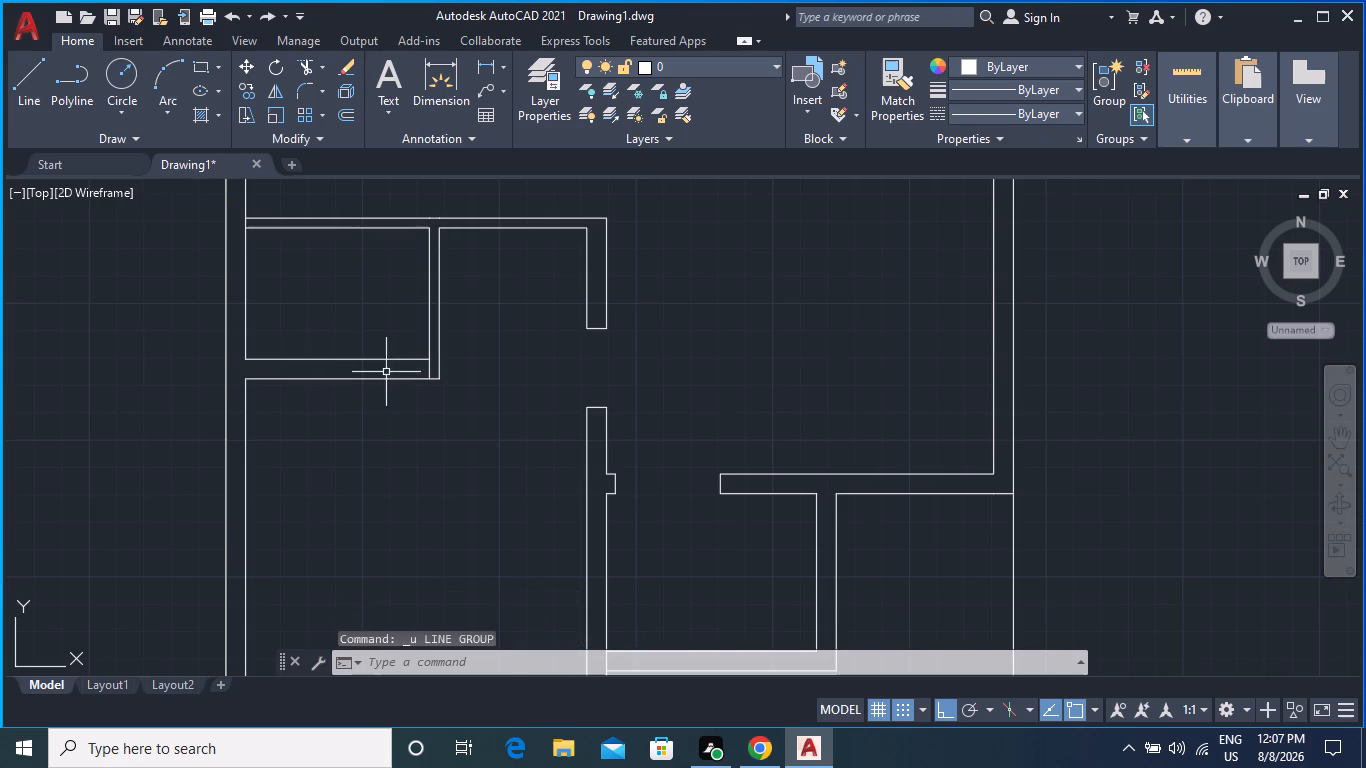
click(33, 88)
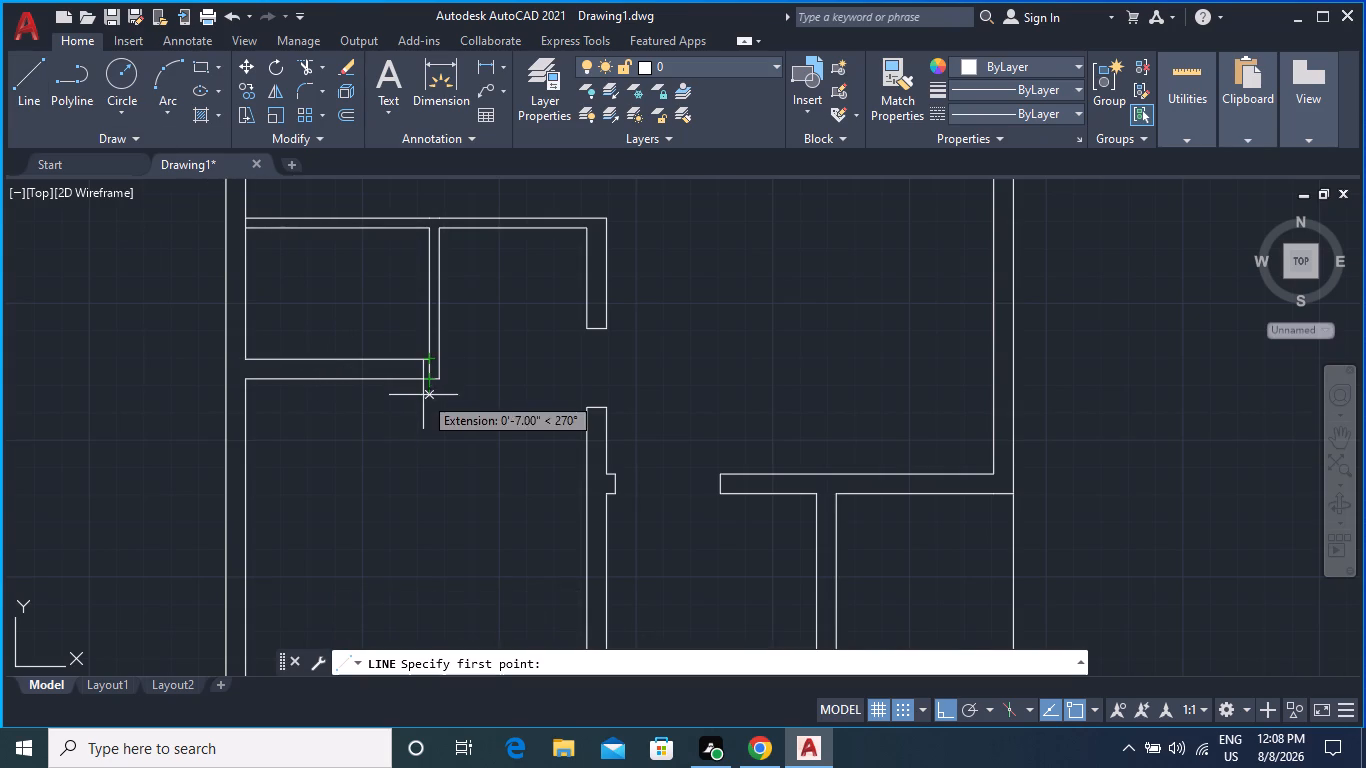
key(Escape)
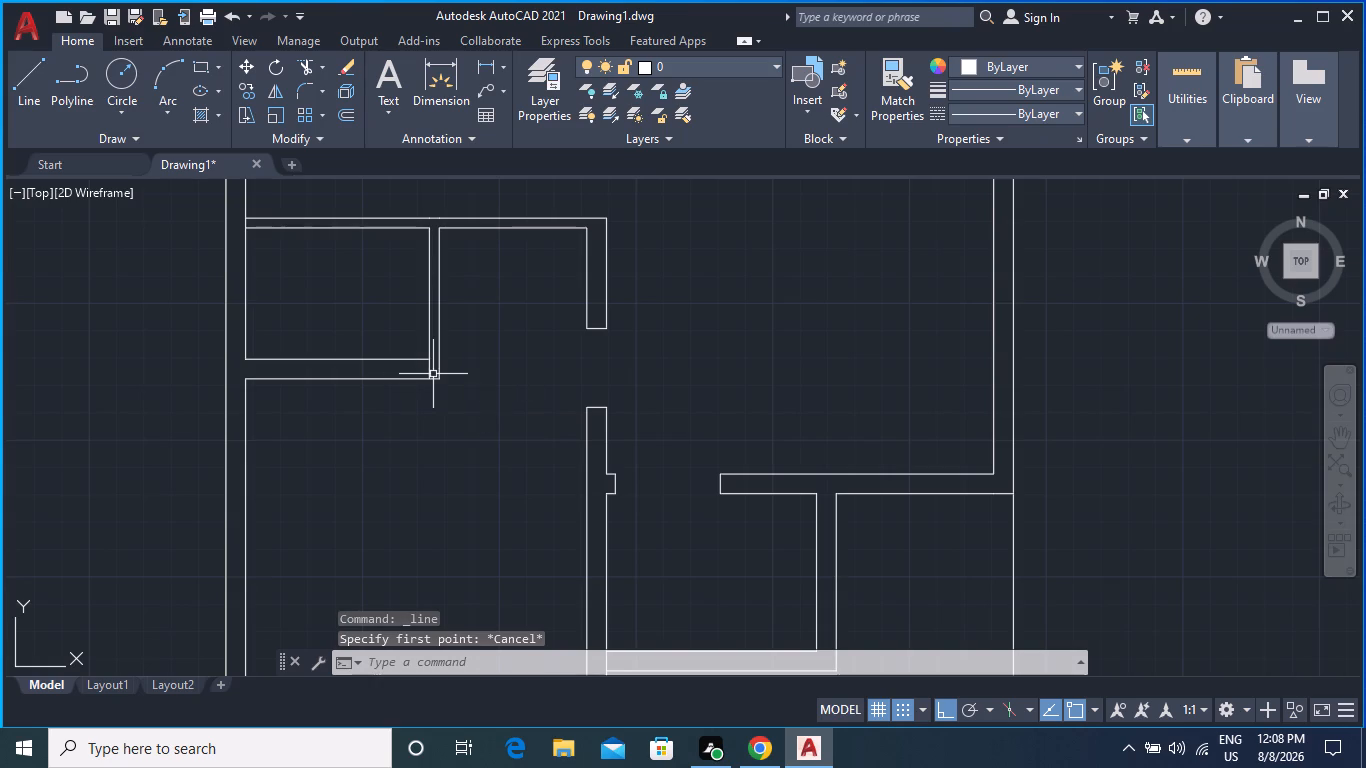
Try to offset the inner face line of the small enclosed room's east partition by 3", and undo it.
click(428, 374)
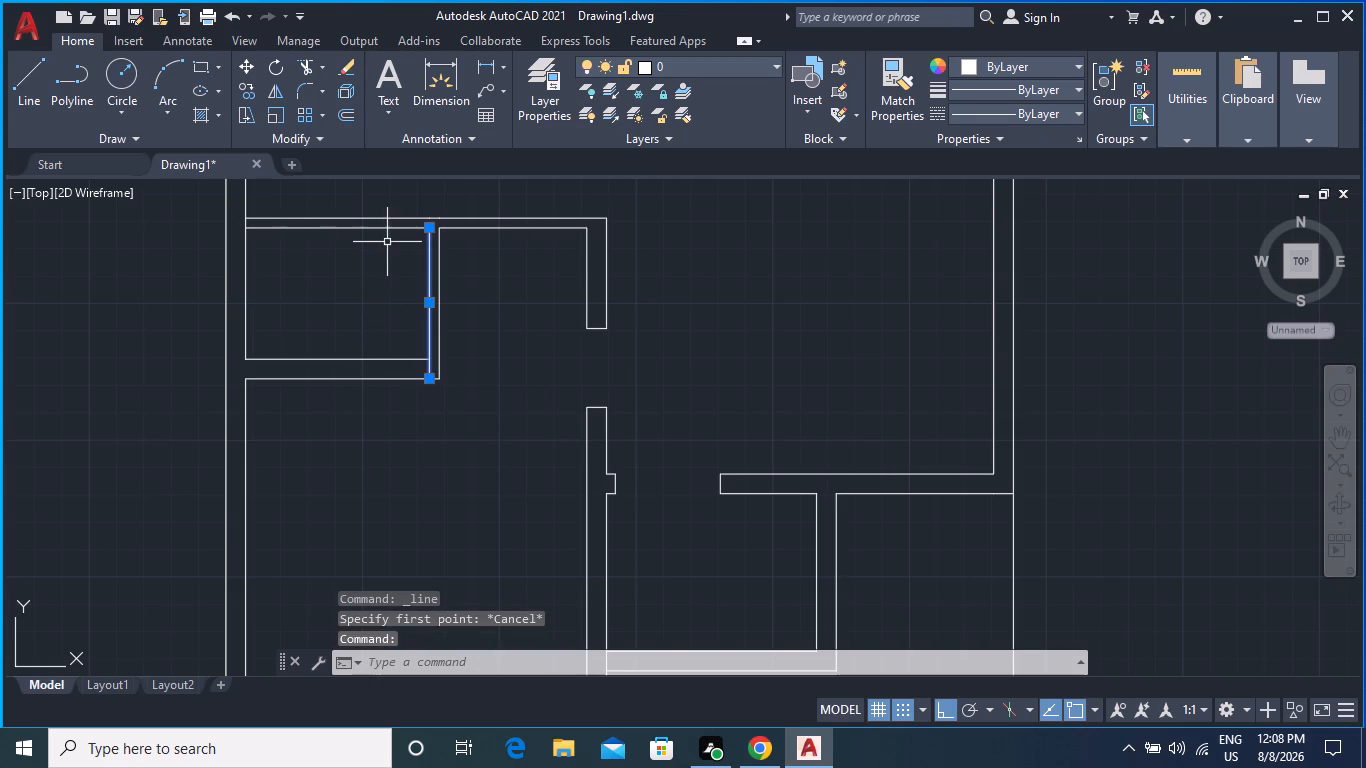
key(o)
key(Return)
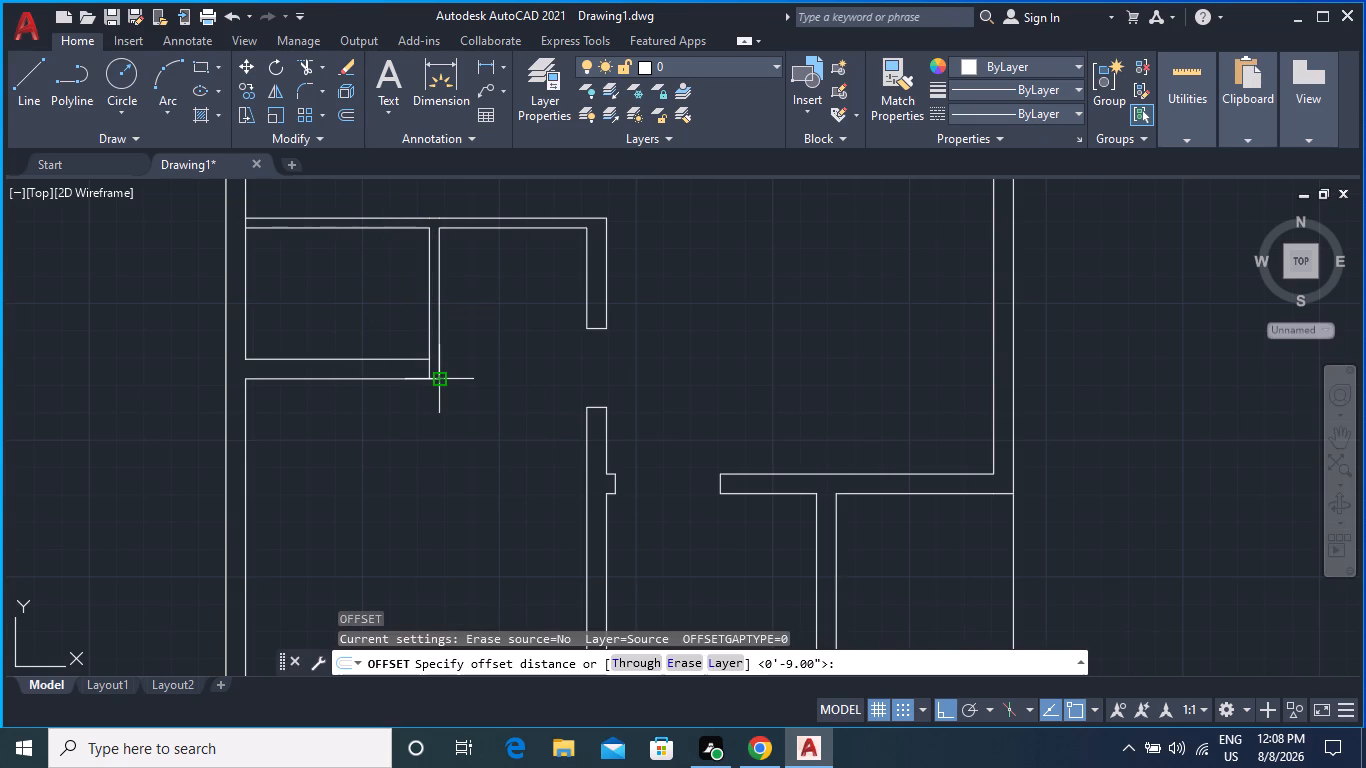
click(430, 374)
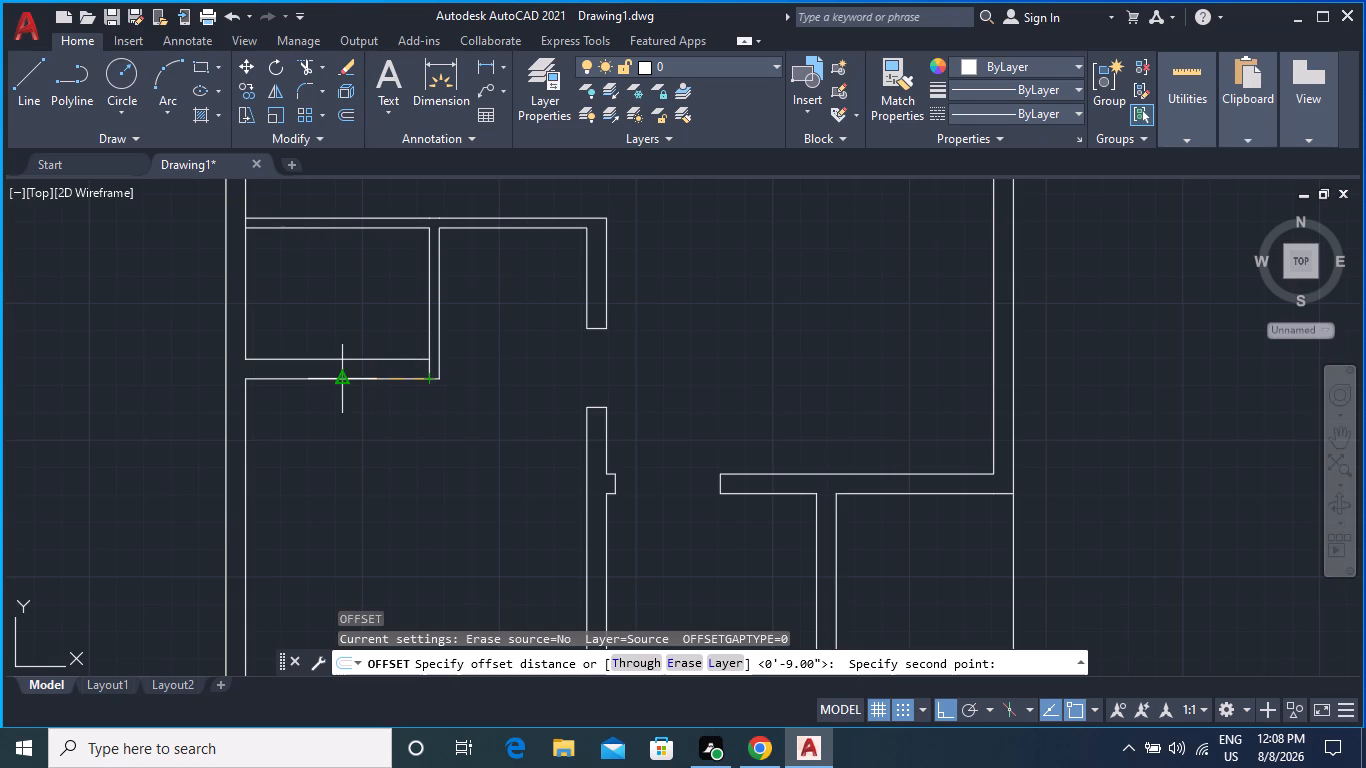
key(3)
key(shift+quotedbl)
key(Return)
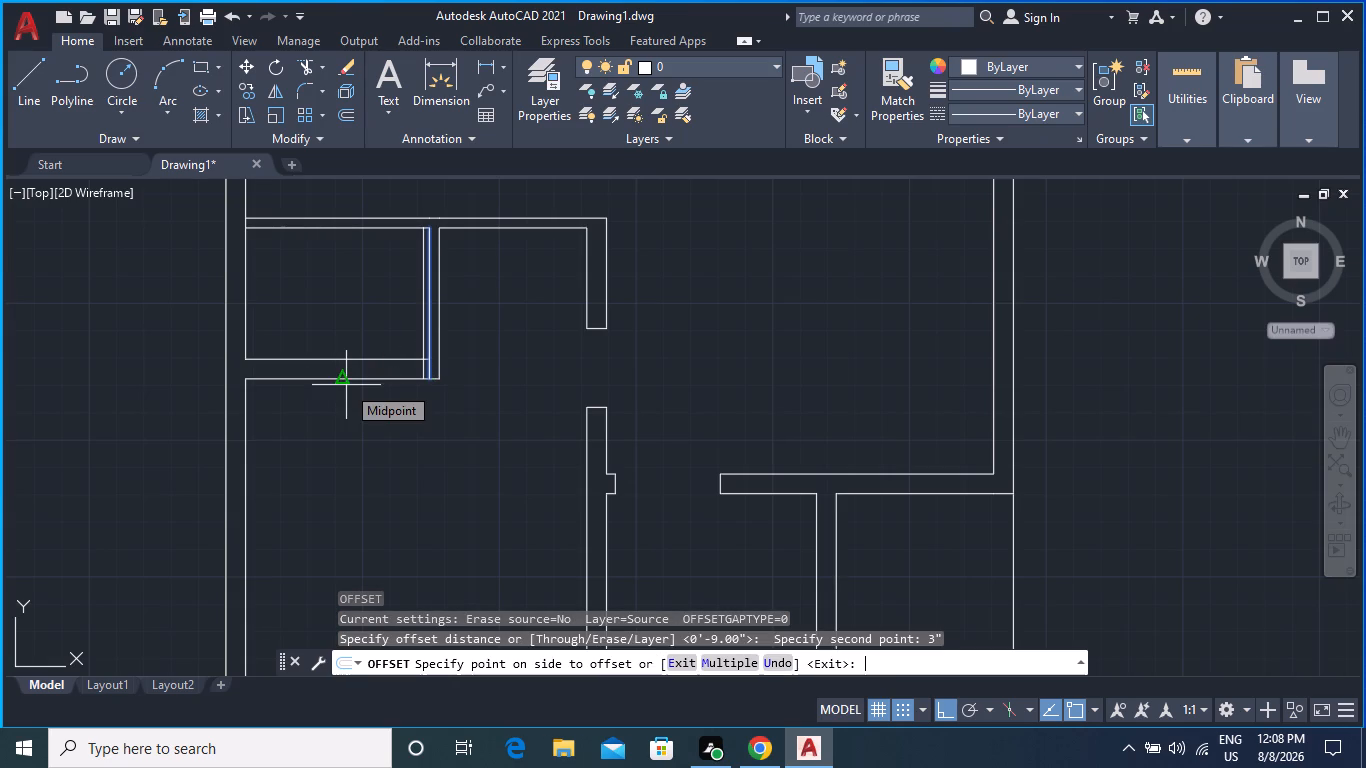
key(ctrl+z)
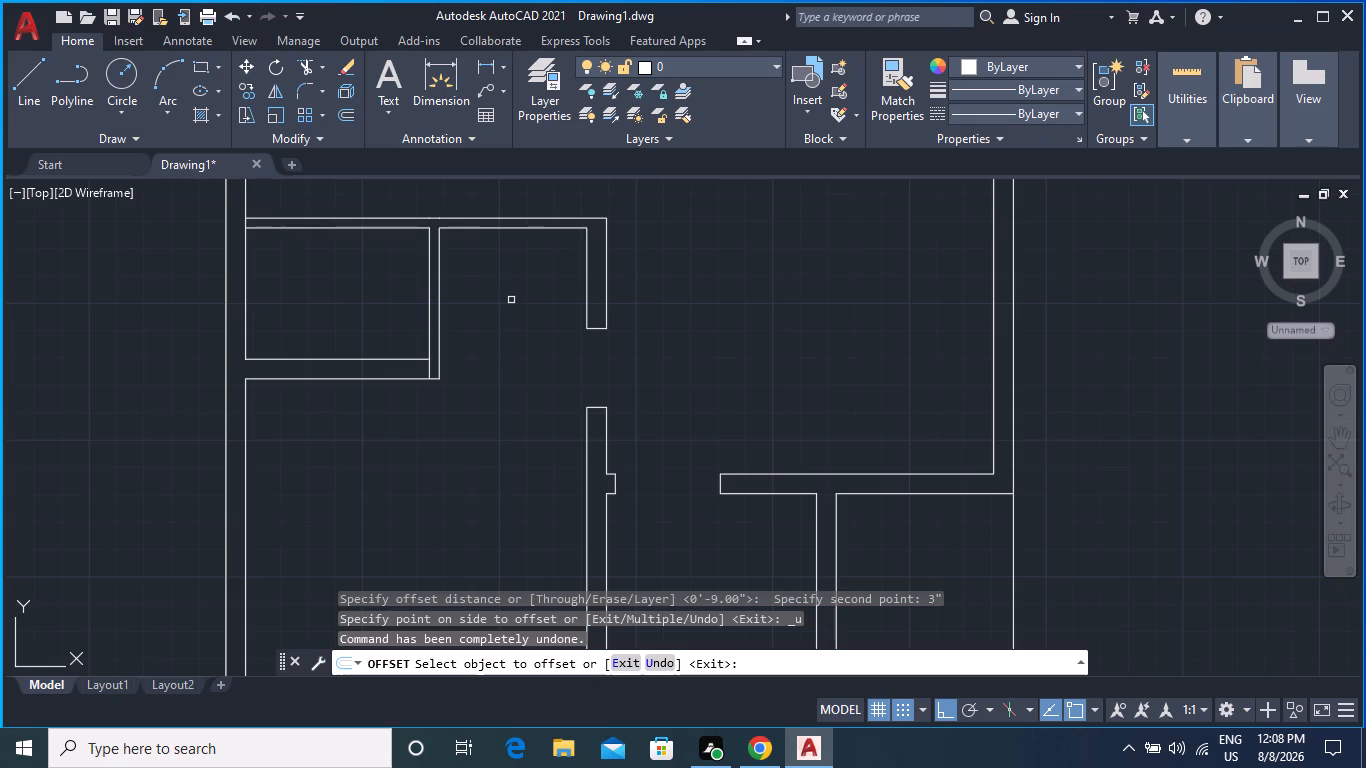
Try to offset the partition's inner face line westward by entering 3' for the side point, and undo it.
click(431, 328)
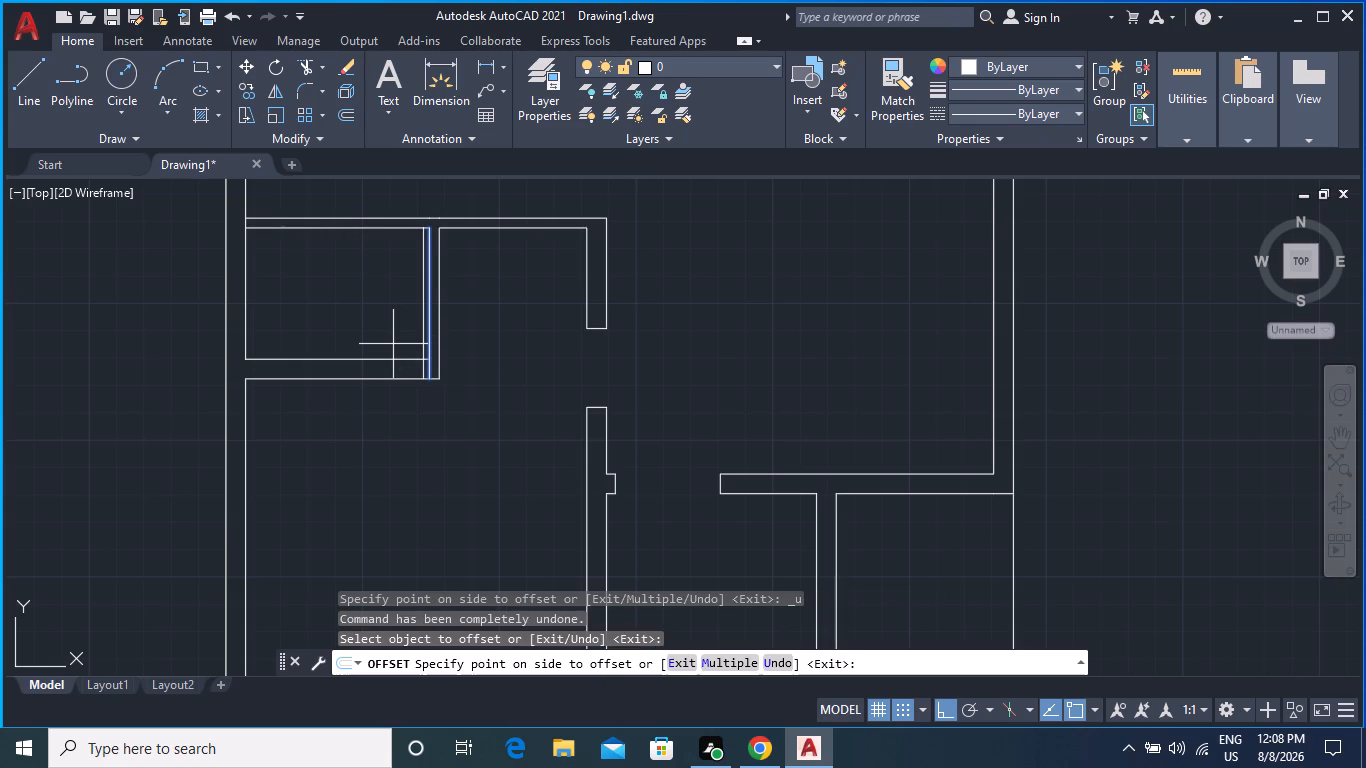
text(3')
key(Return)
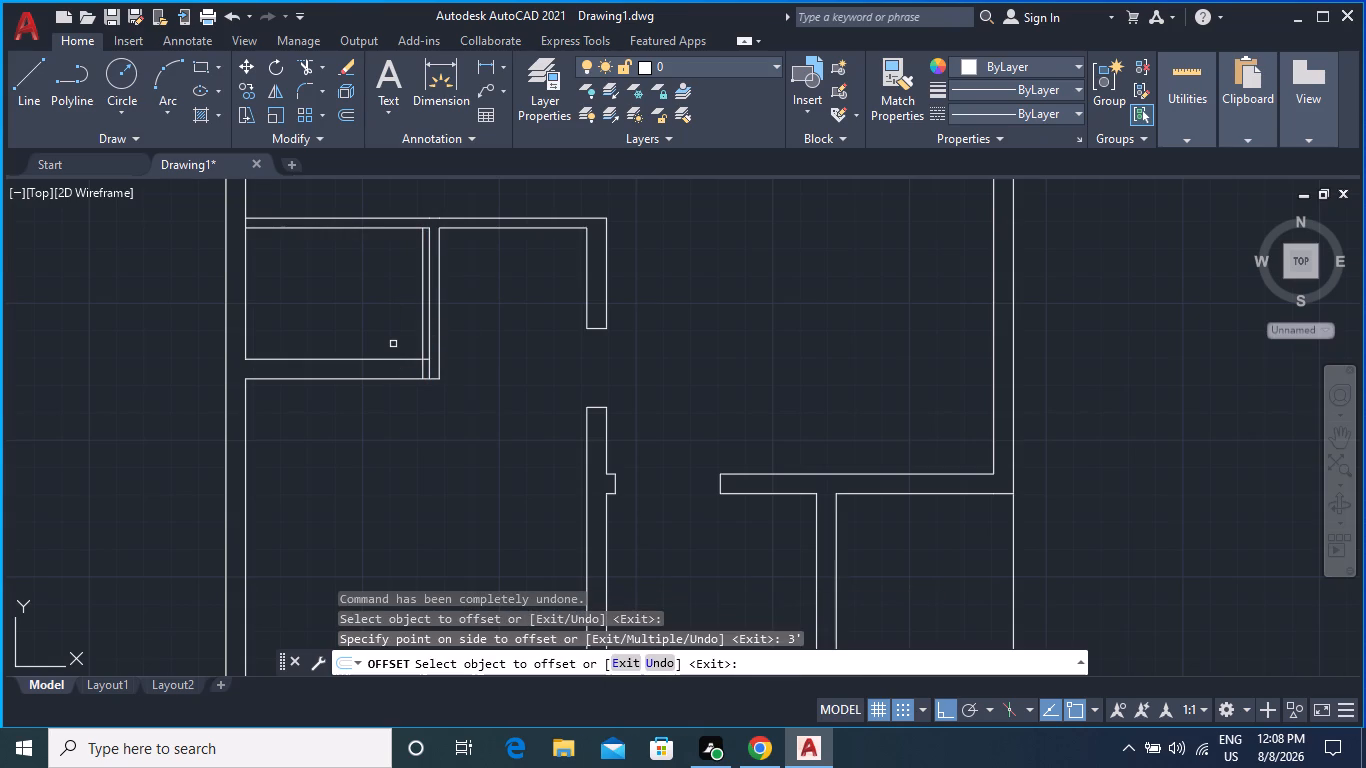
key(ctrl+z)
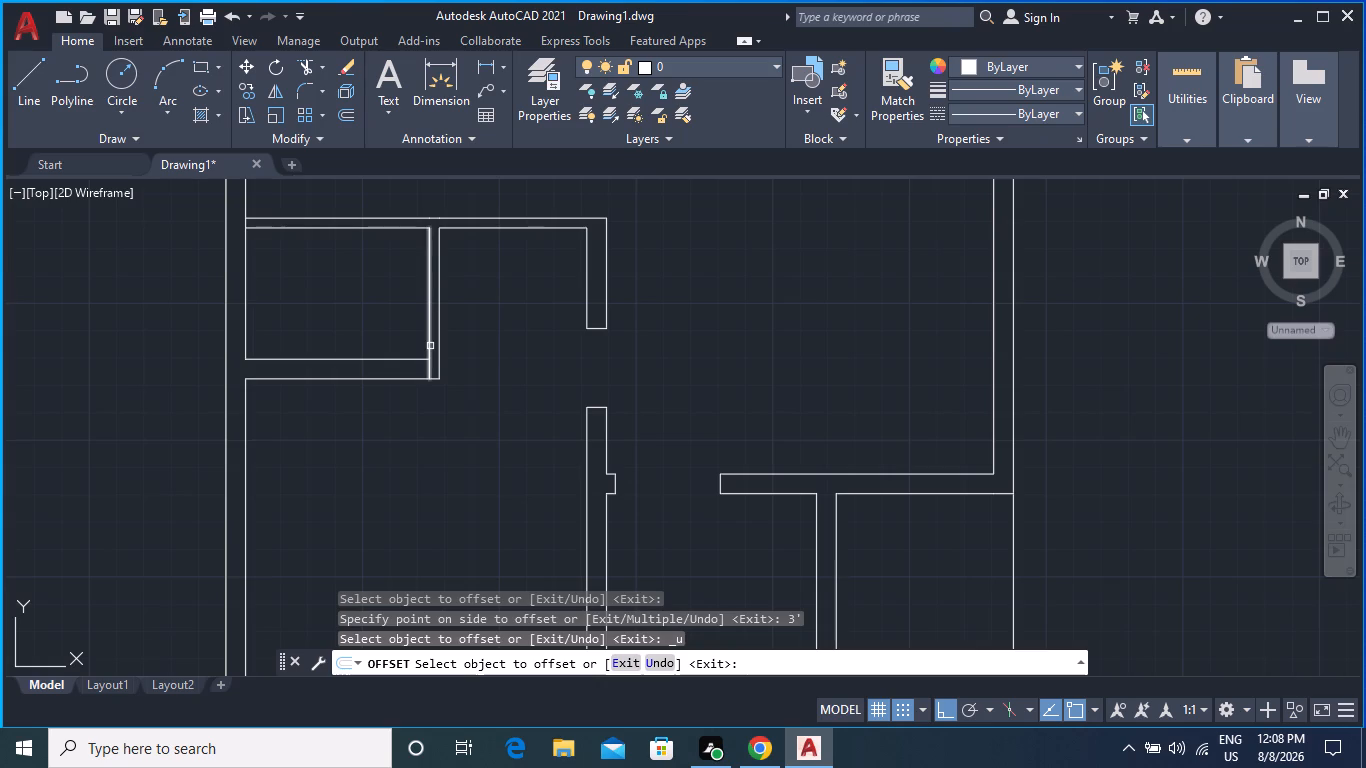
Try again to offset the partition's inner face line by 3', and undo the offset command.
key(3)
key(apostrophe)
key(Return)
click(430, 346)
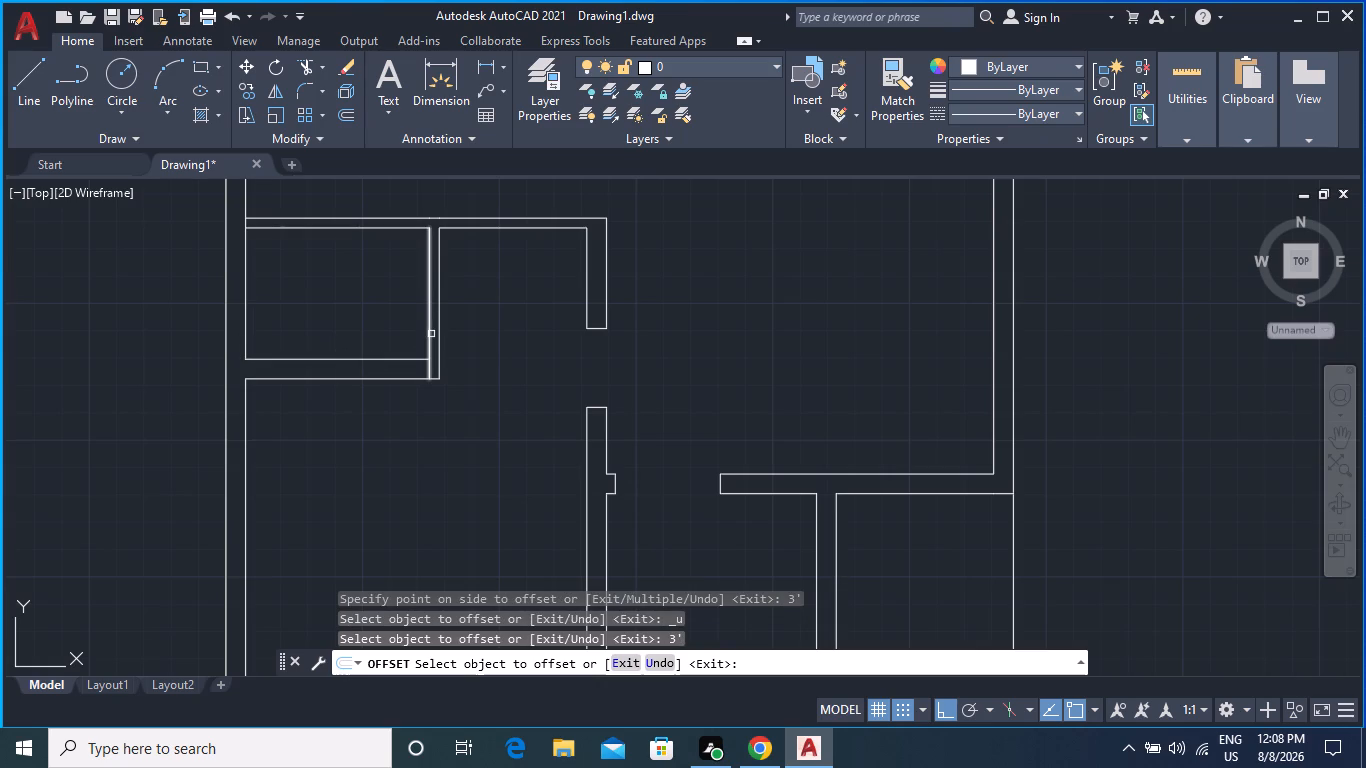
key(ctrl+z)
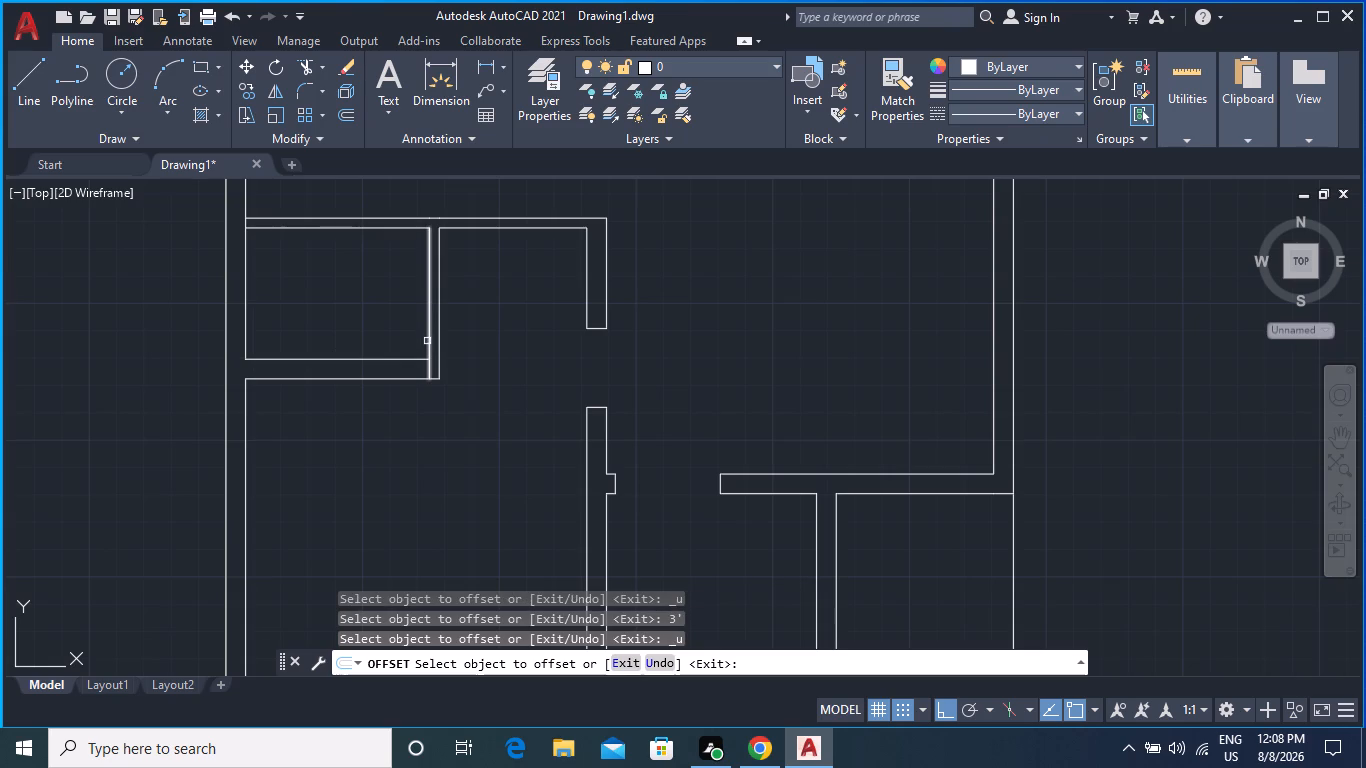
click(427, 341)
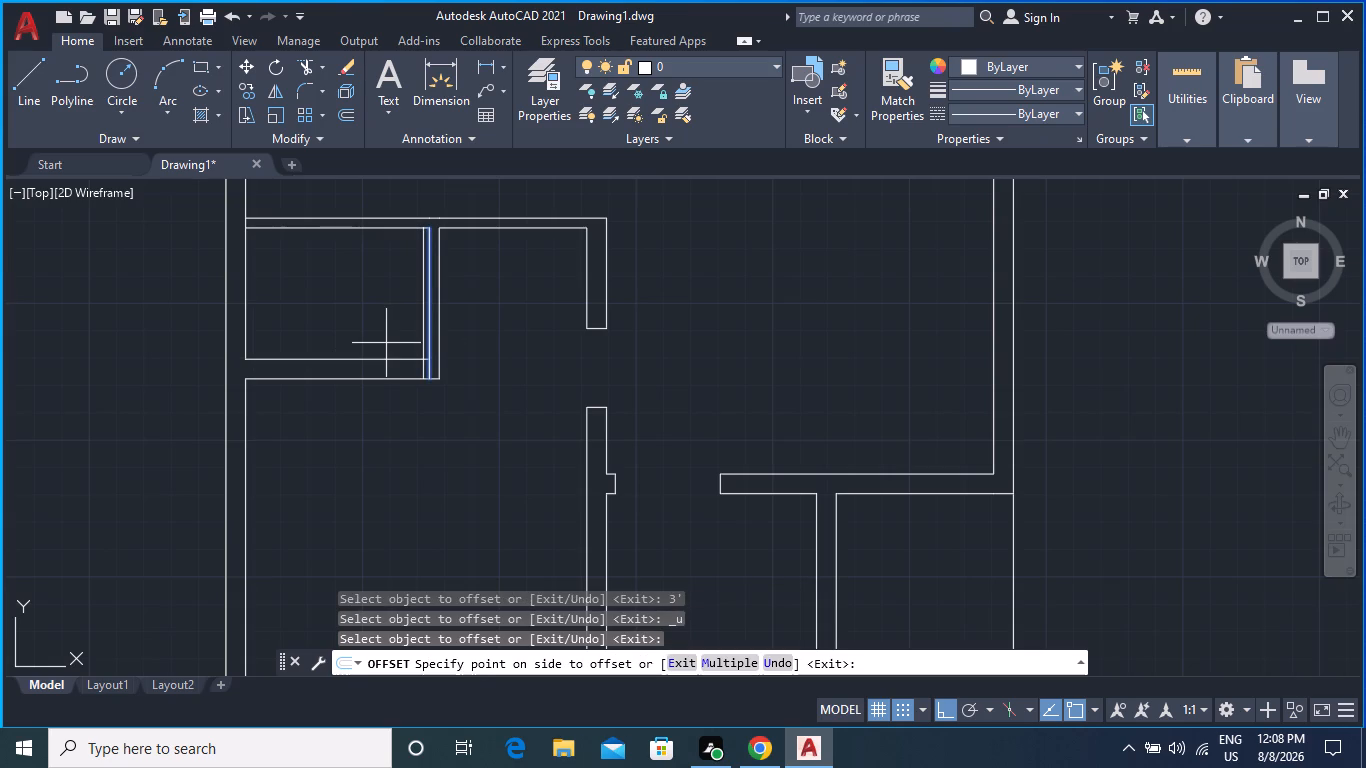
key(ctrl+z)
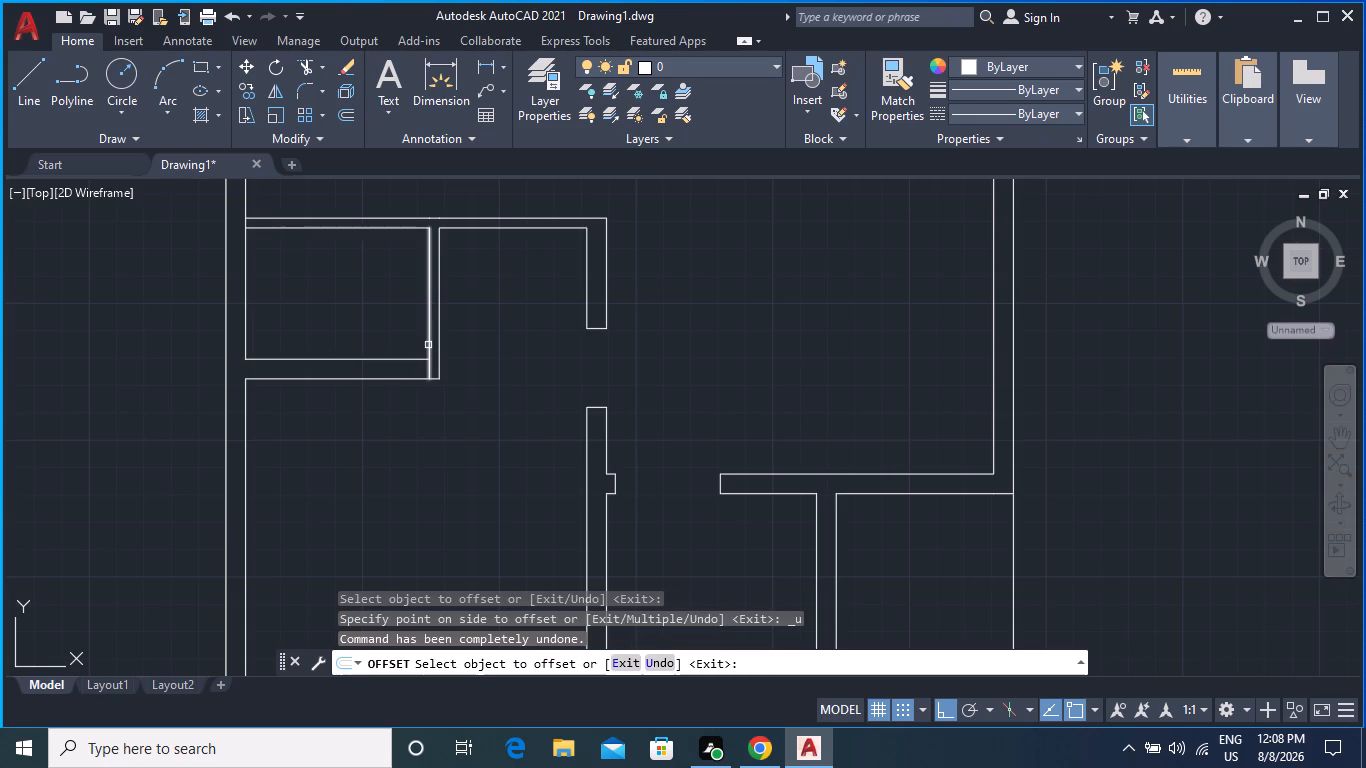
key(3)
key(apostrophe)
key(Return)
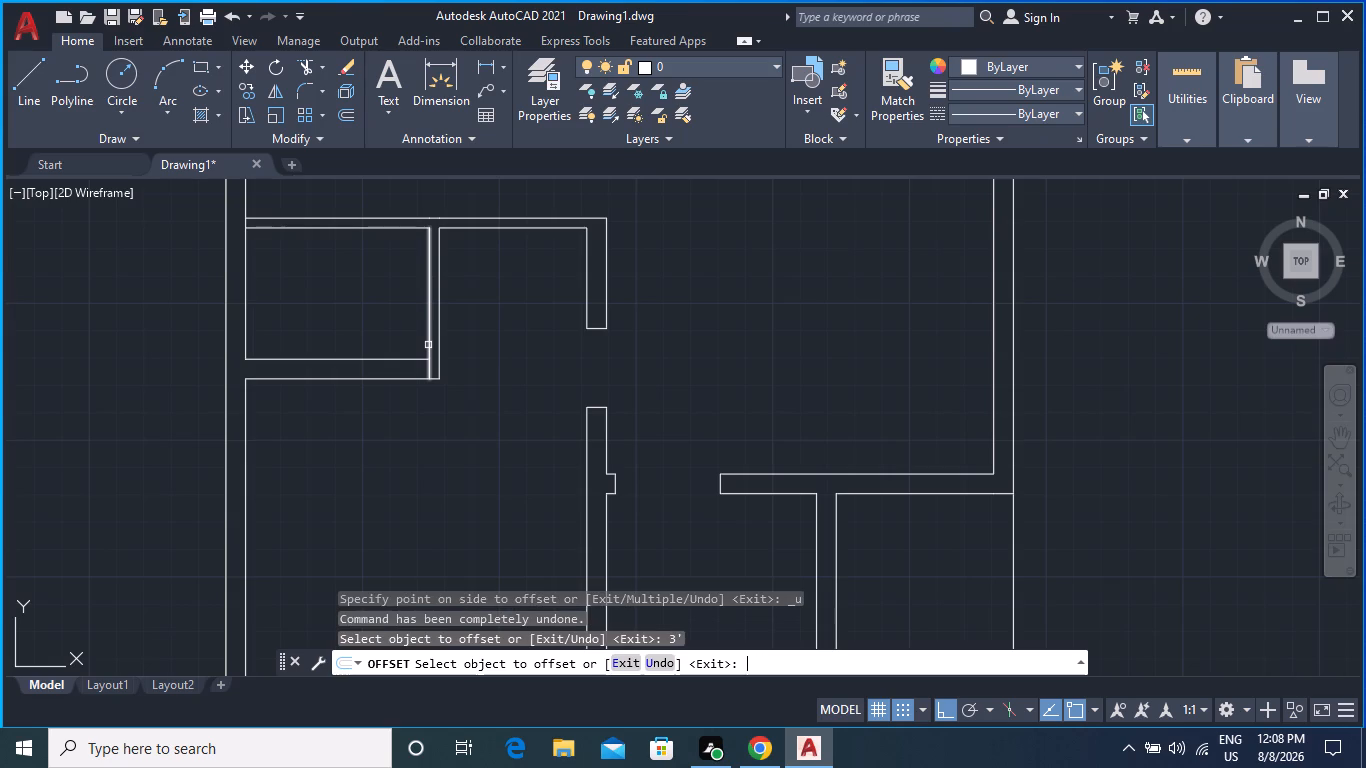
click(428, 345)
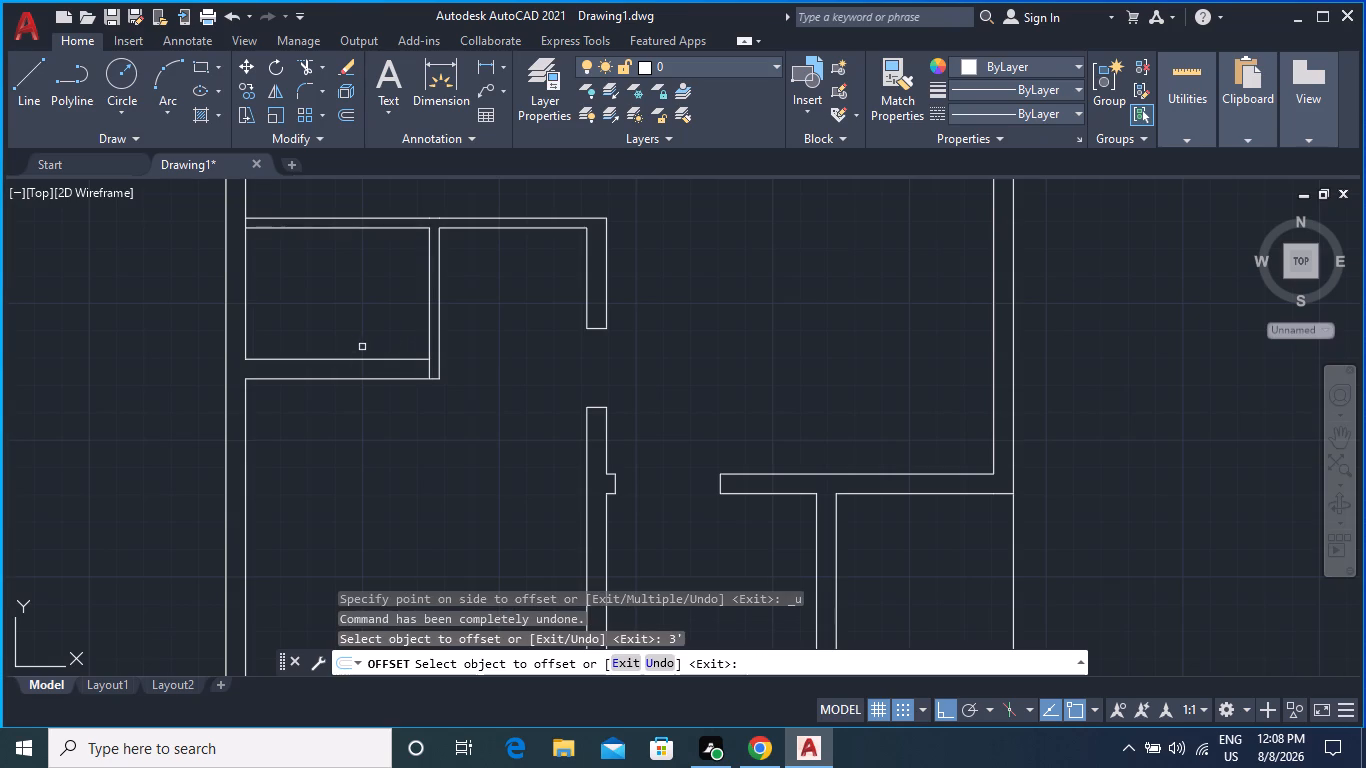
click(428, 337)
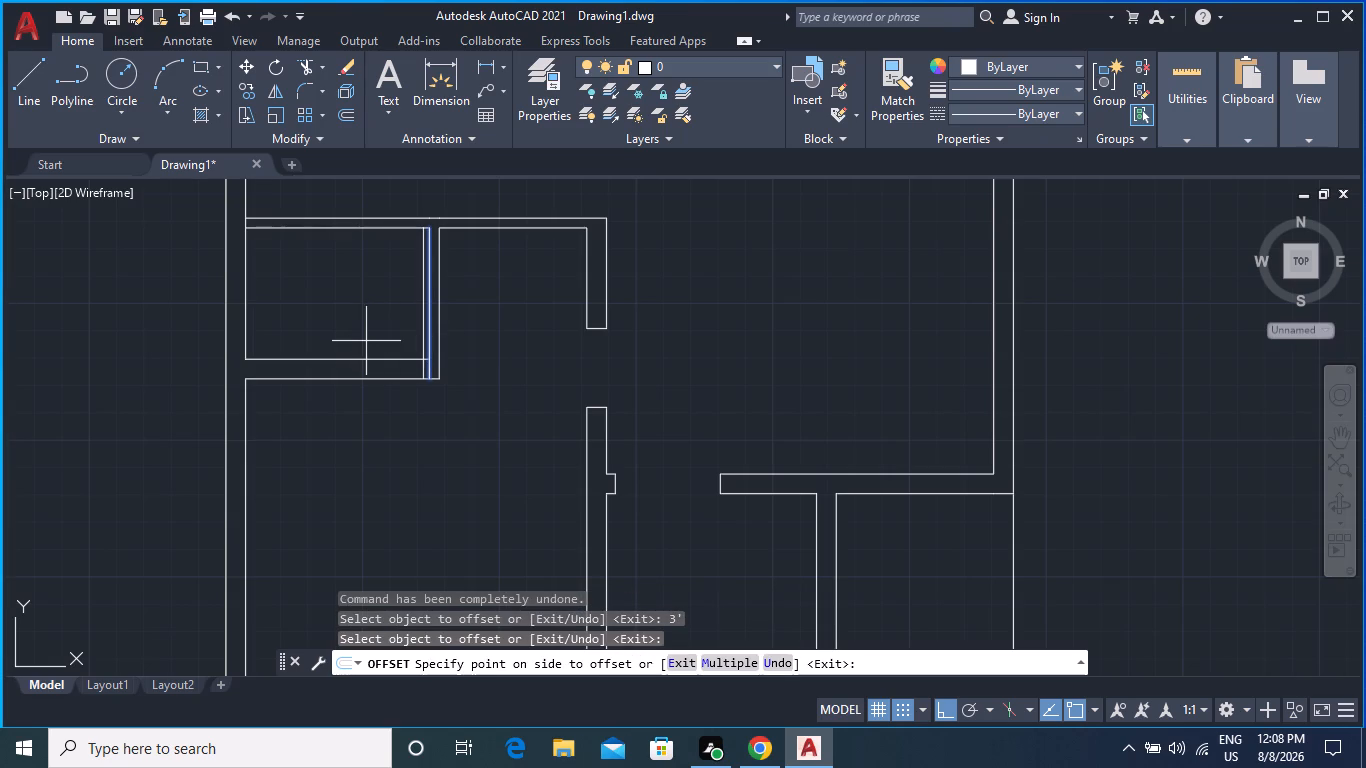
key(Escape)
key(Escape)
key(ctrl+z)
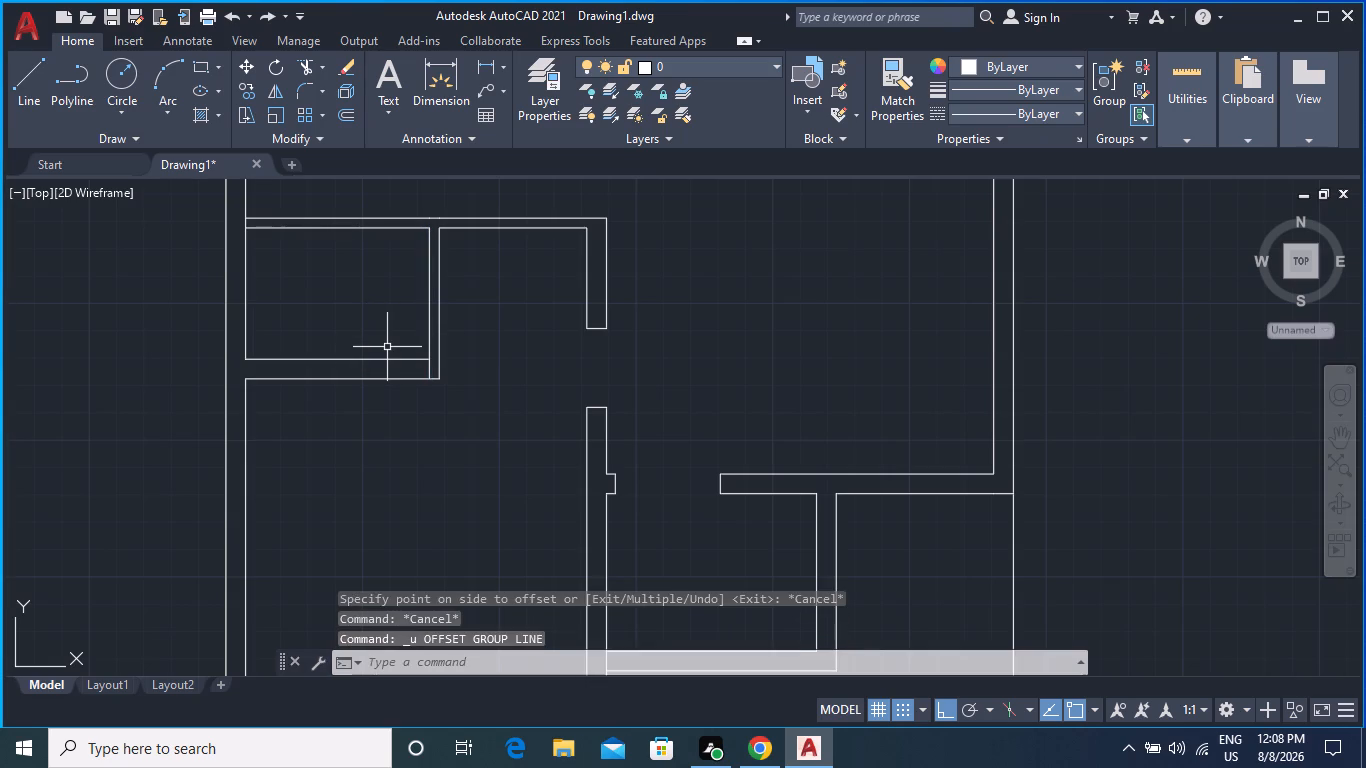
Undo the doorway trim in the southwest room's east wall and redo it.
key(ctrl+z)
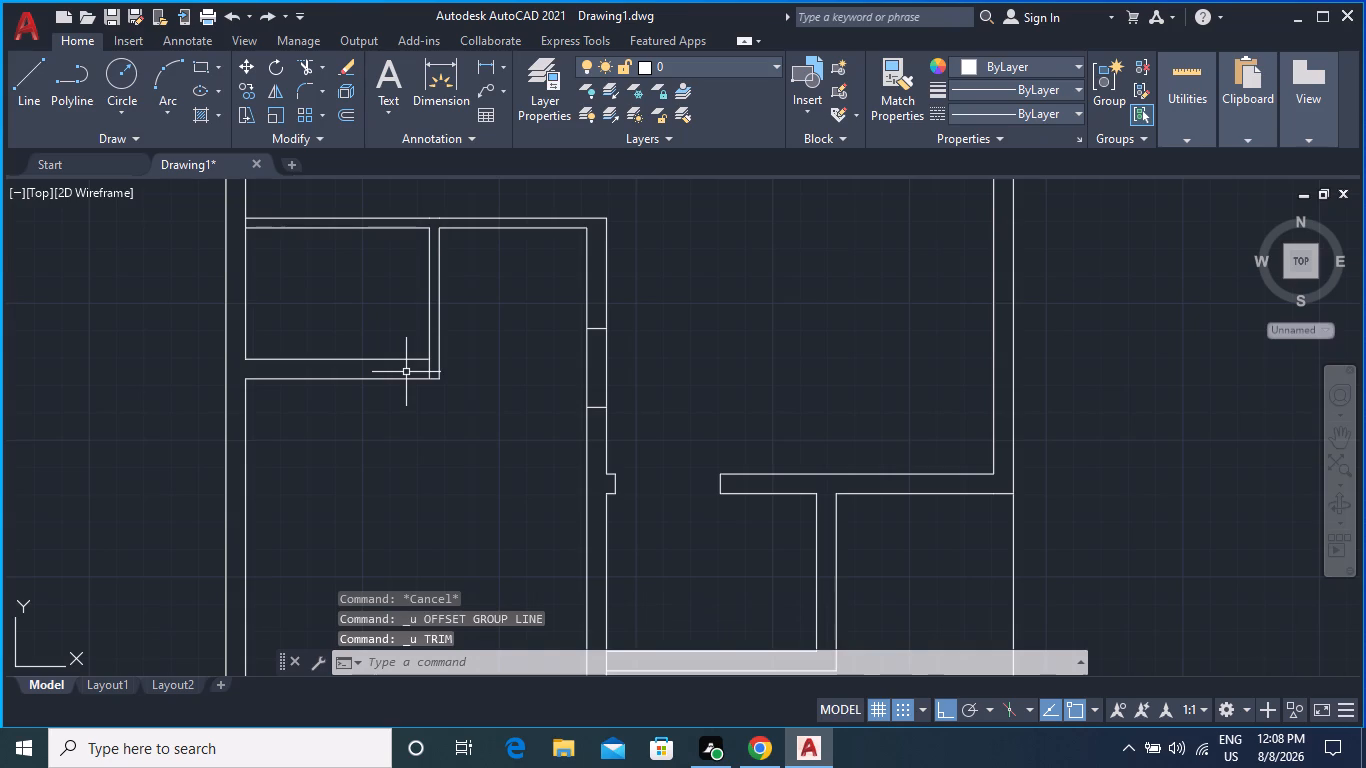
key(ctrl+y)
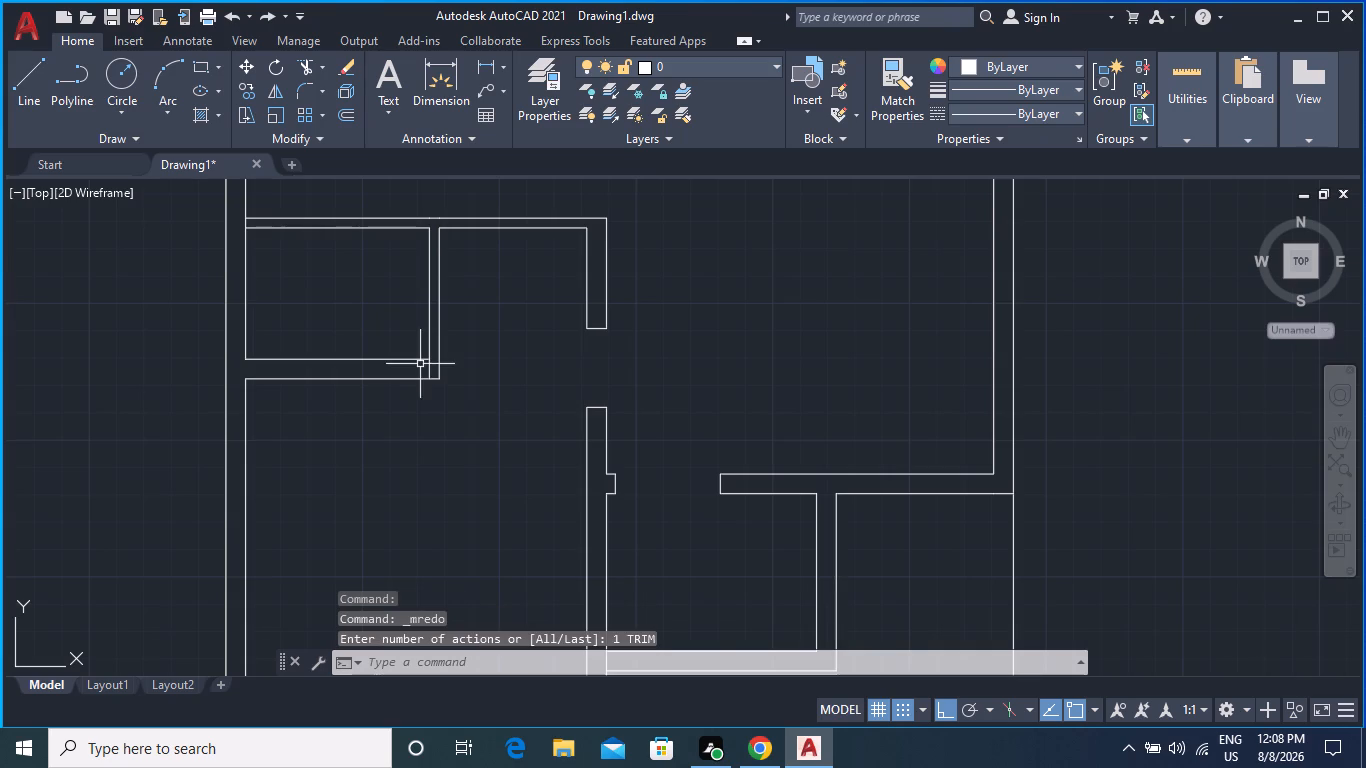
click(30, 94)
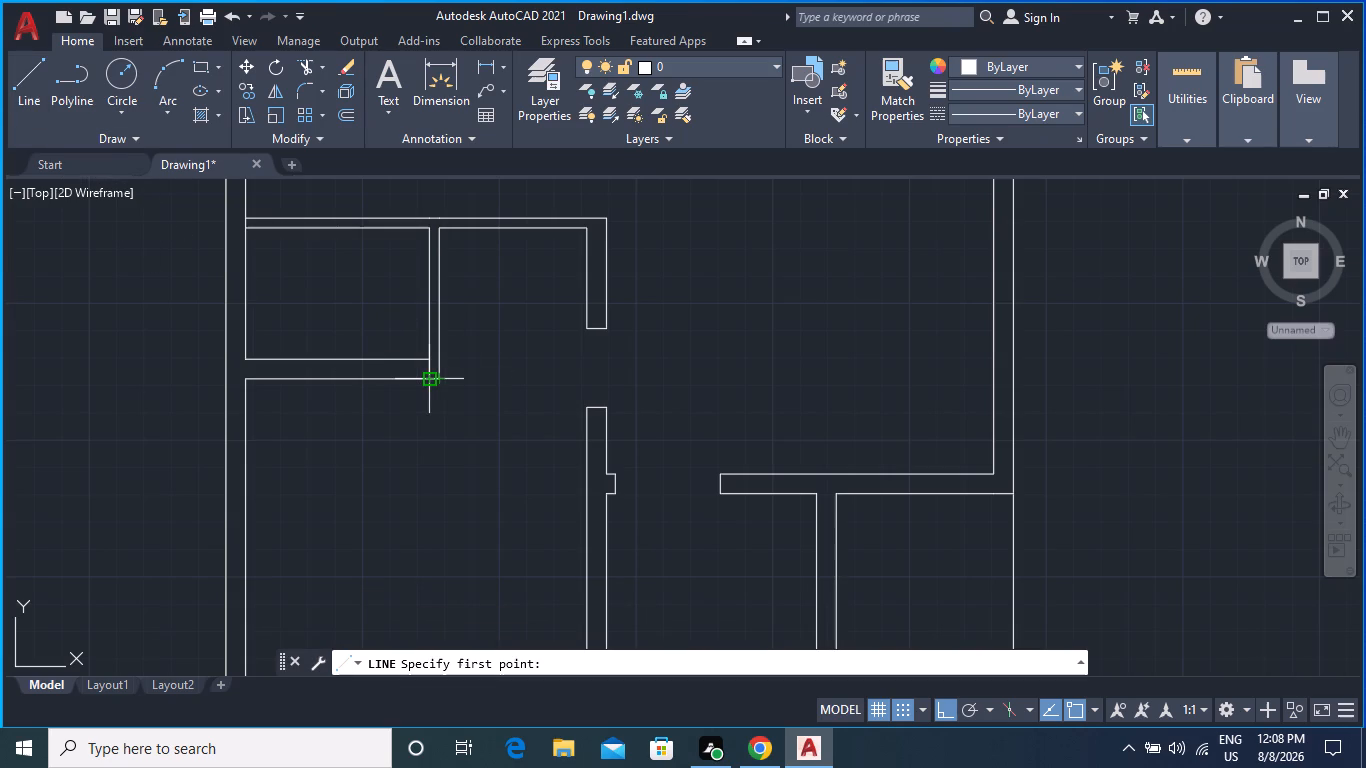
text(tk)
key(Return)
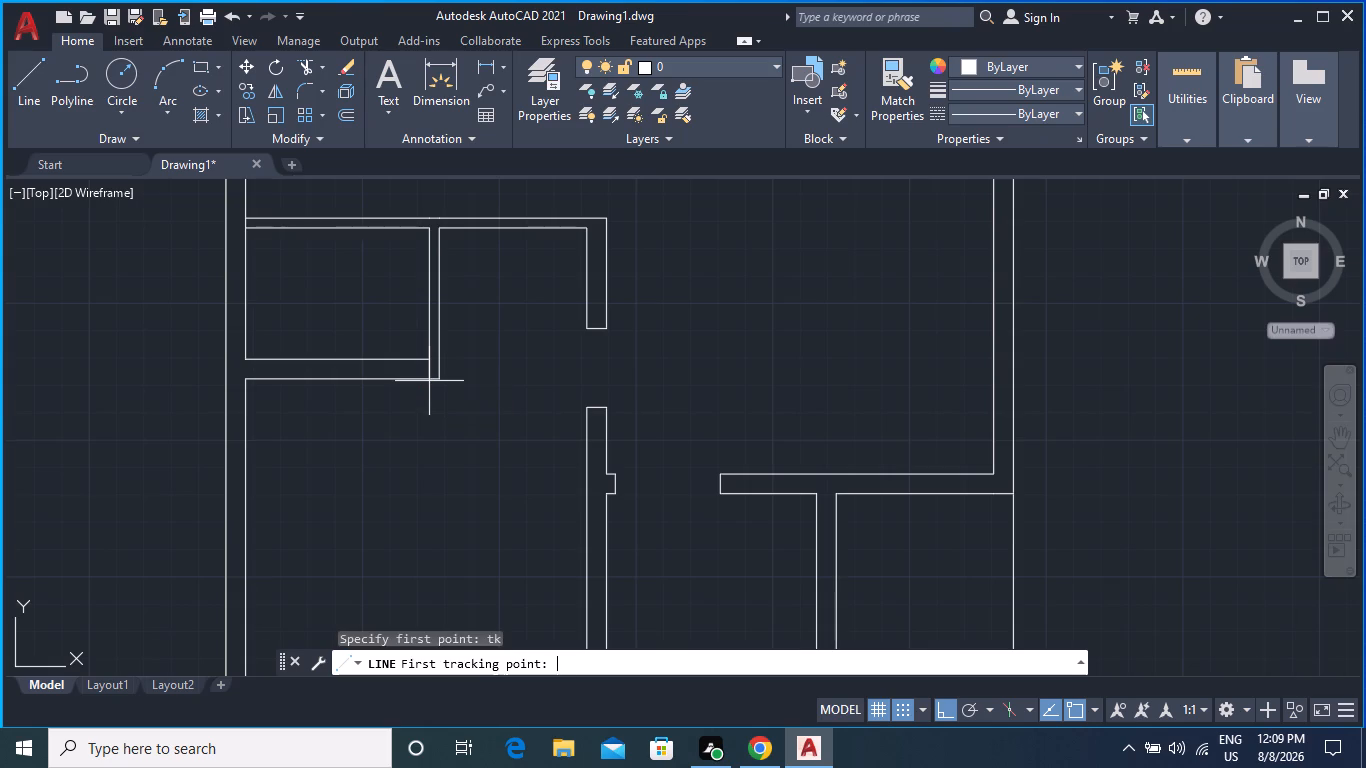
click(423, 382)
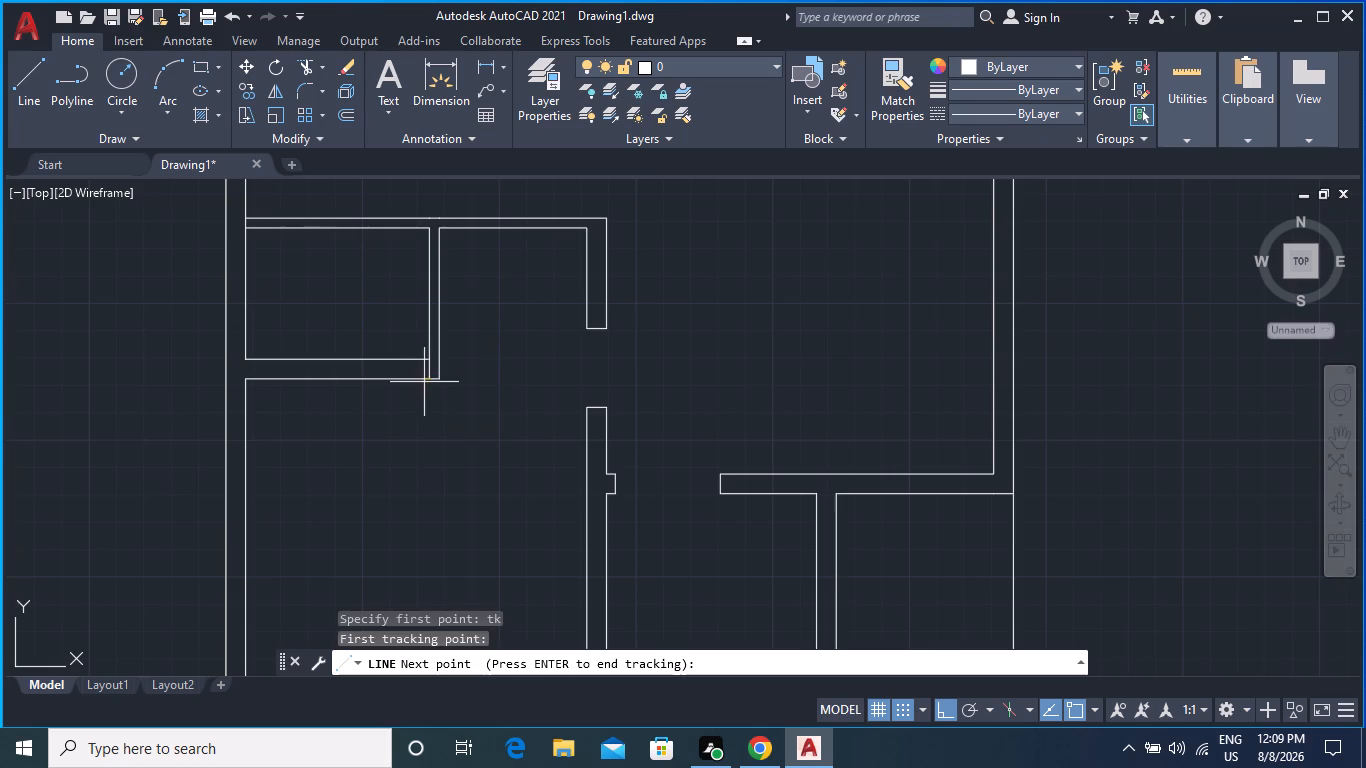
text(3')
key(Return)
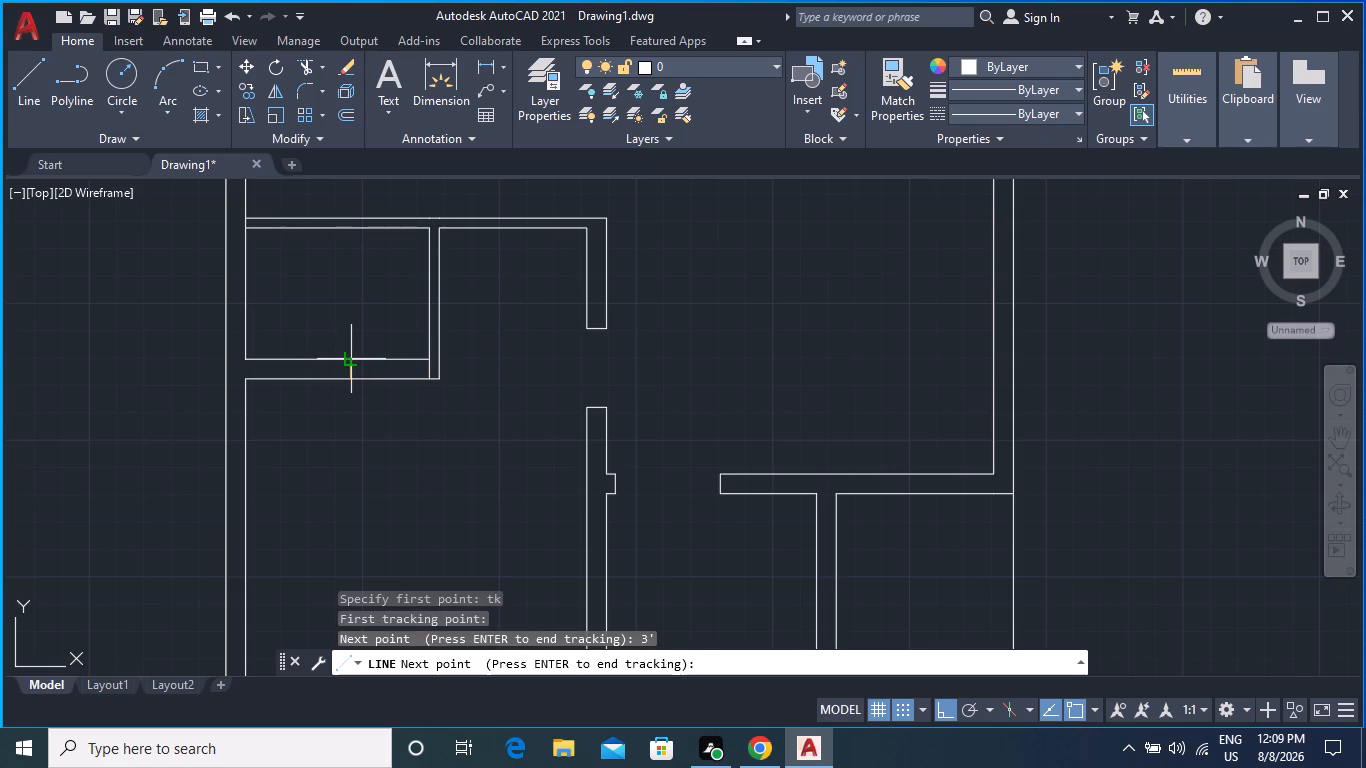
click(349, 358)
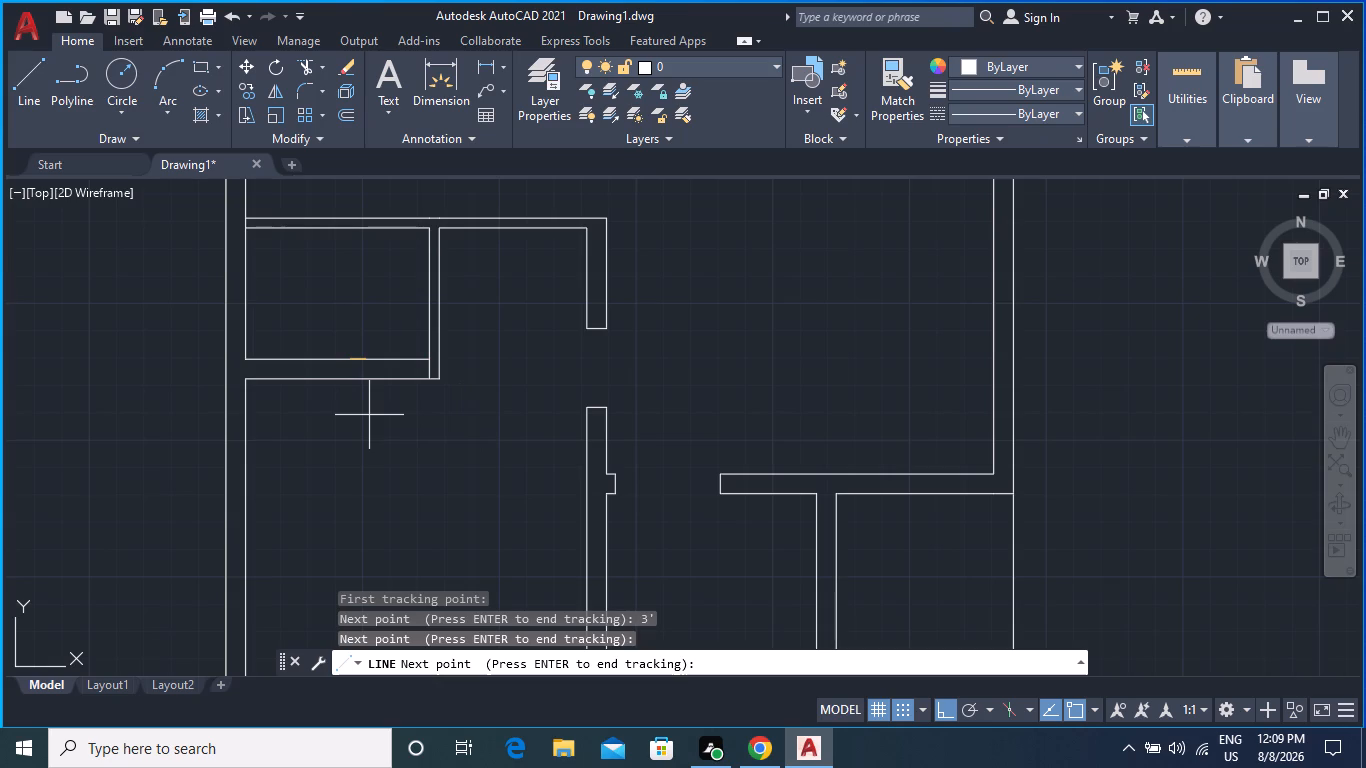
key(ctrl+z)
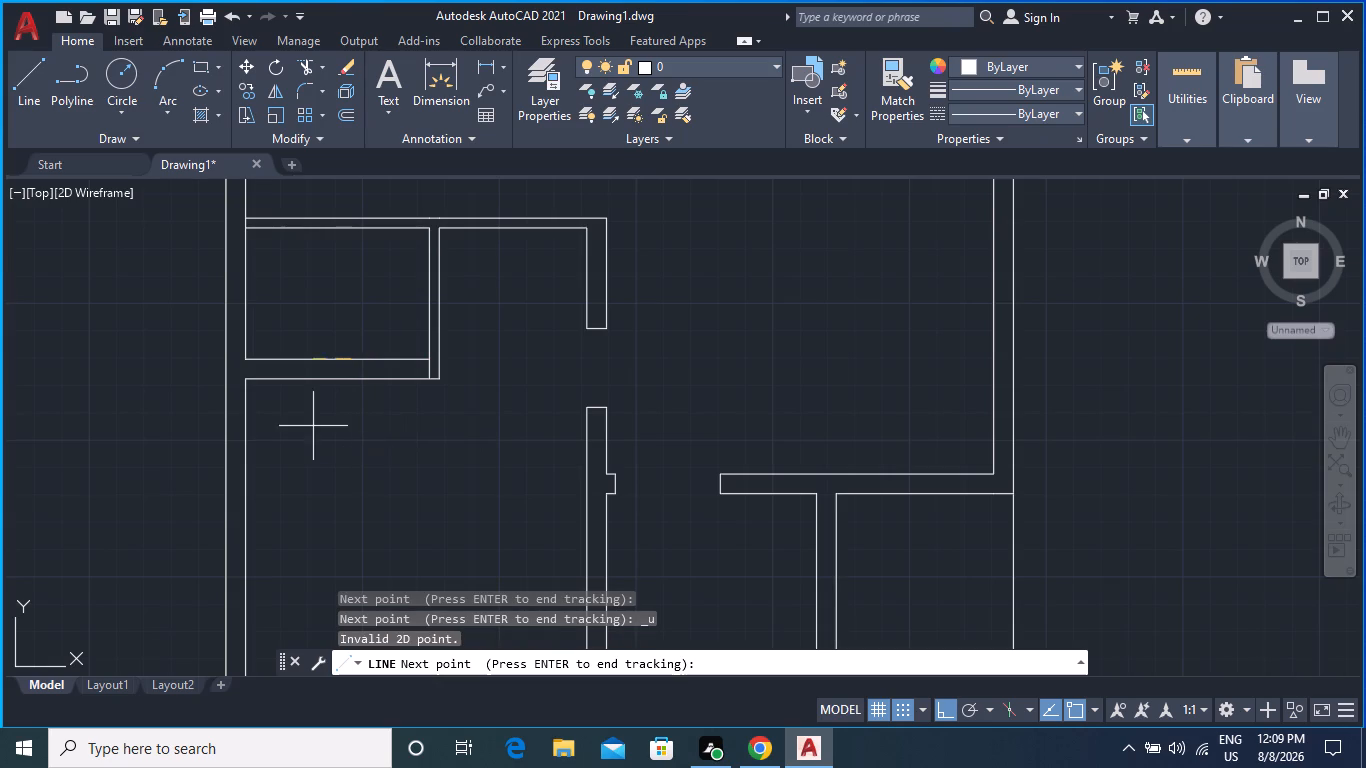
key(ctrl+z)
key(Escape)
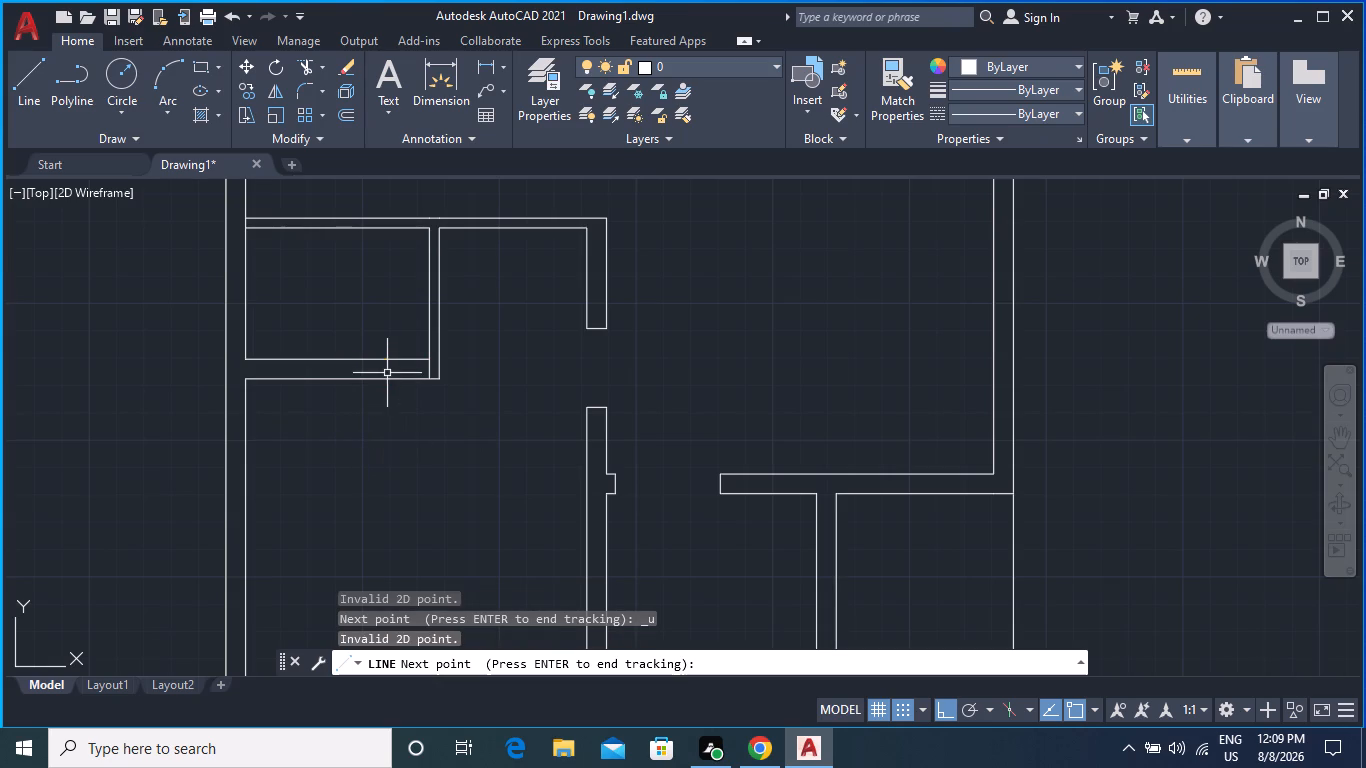
Draw a jamb line across the small enclosed room's south wall, tracked 3' west of its east partition's inner face.
key(l)
key(Return)
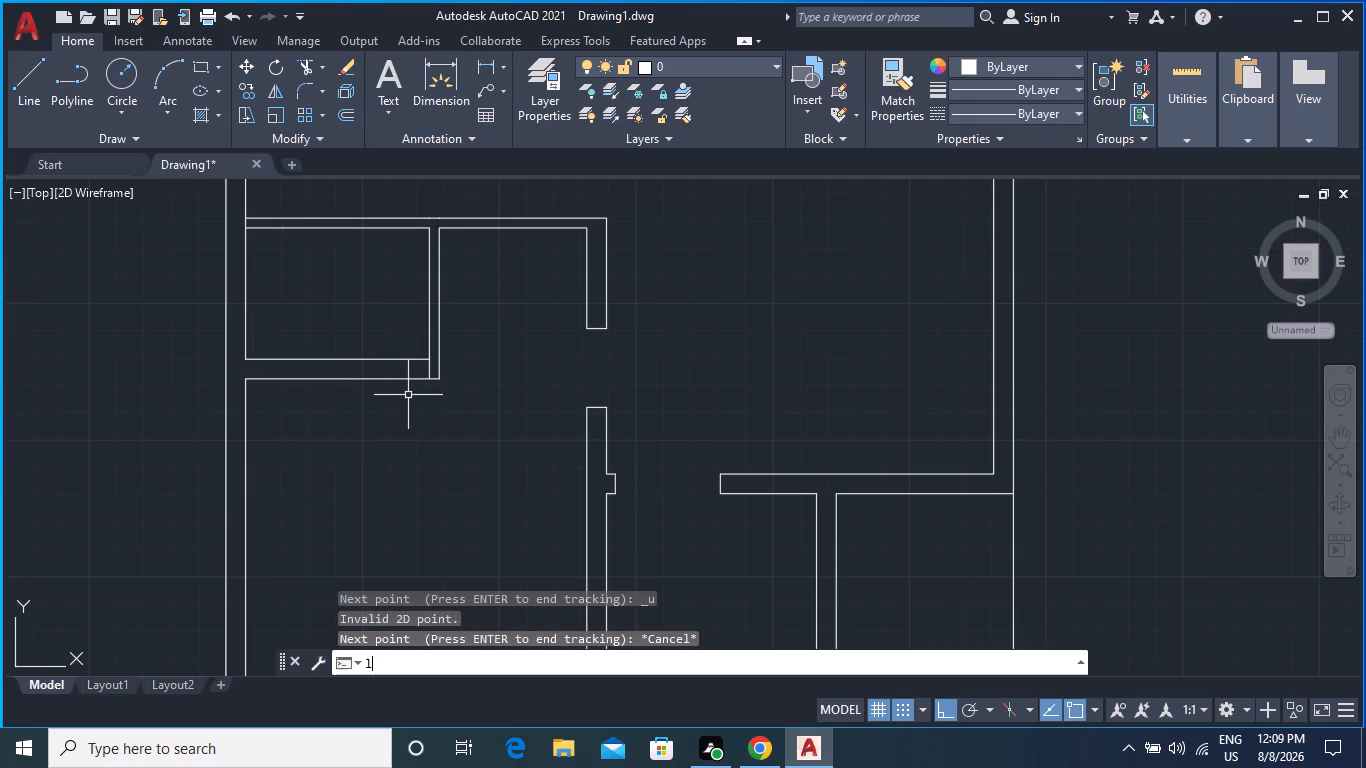
text(tk)
key(Return)
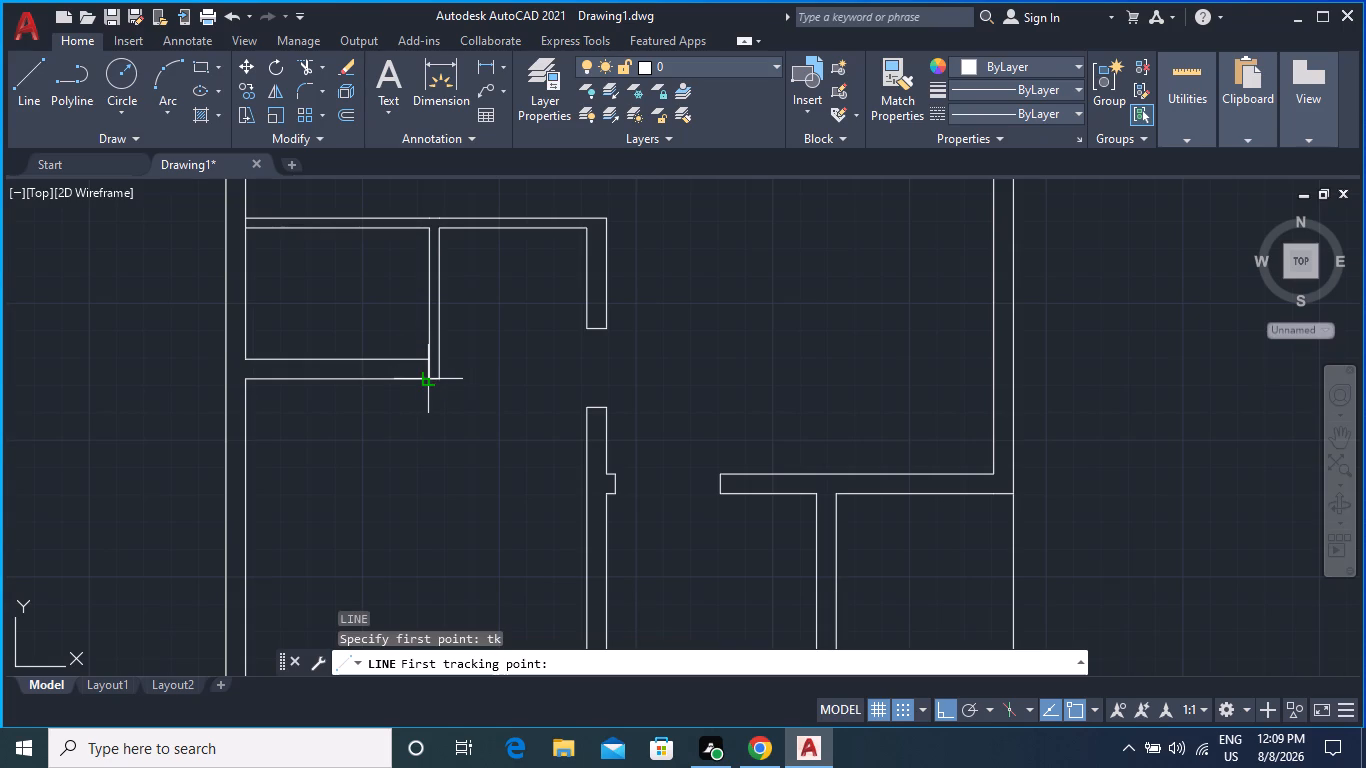
click(428, 382)
key(3)
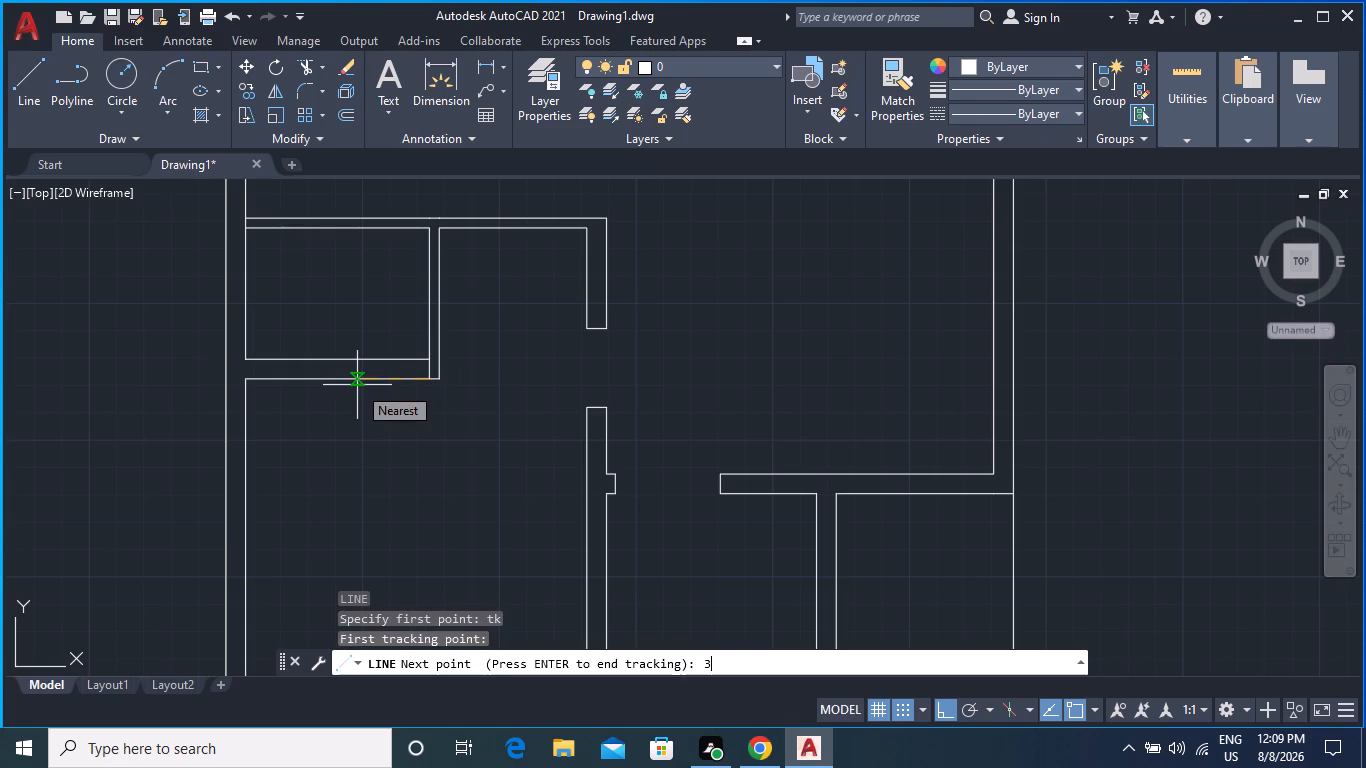
key(apostrophe)
key(Return)
key(Return)
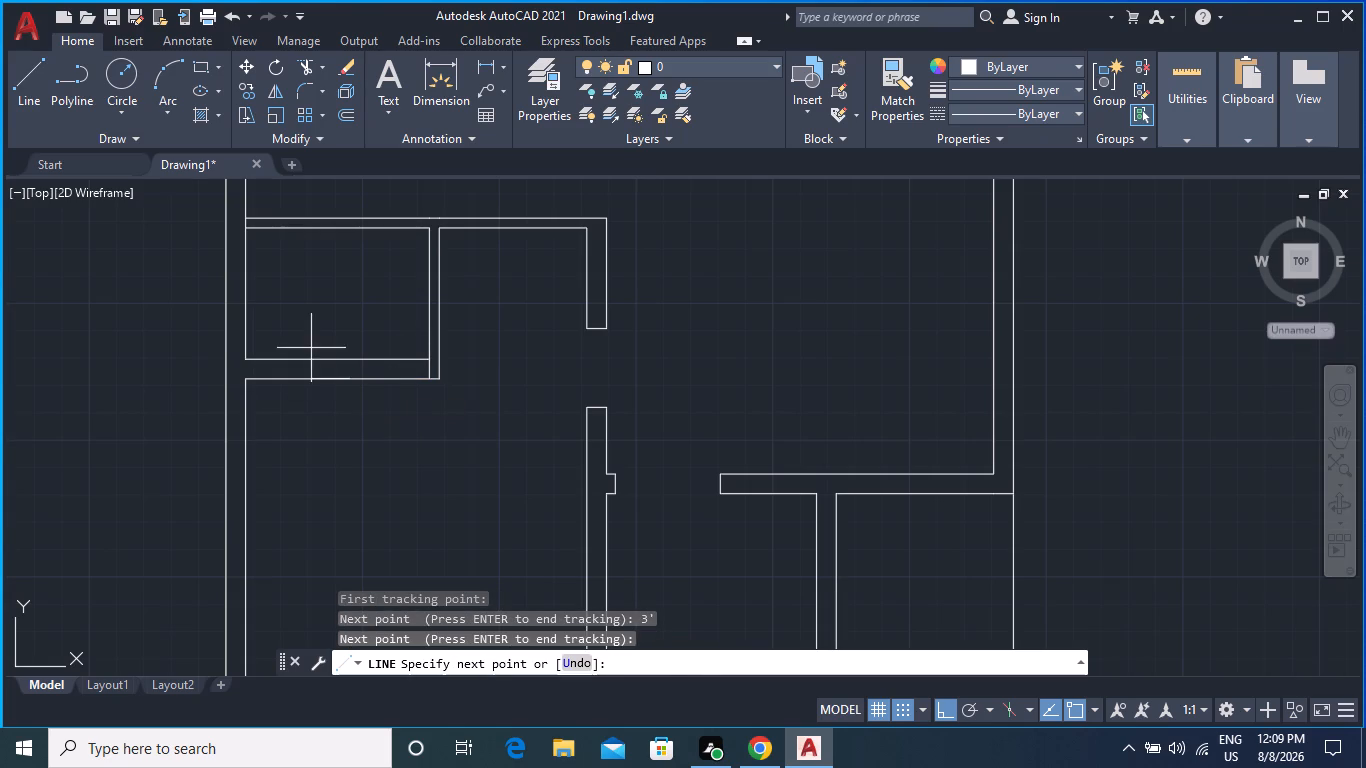
click(351, 357)
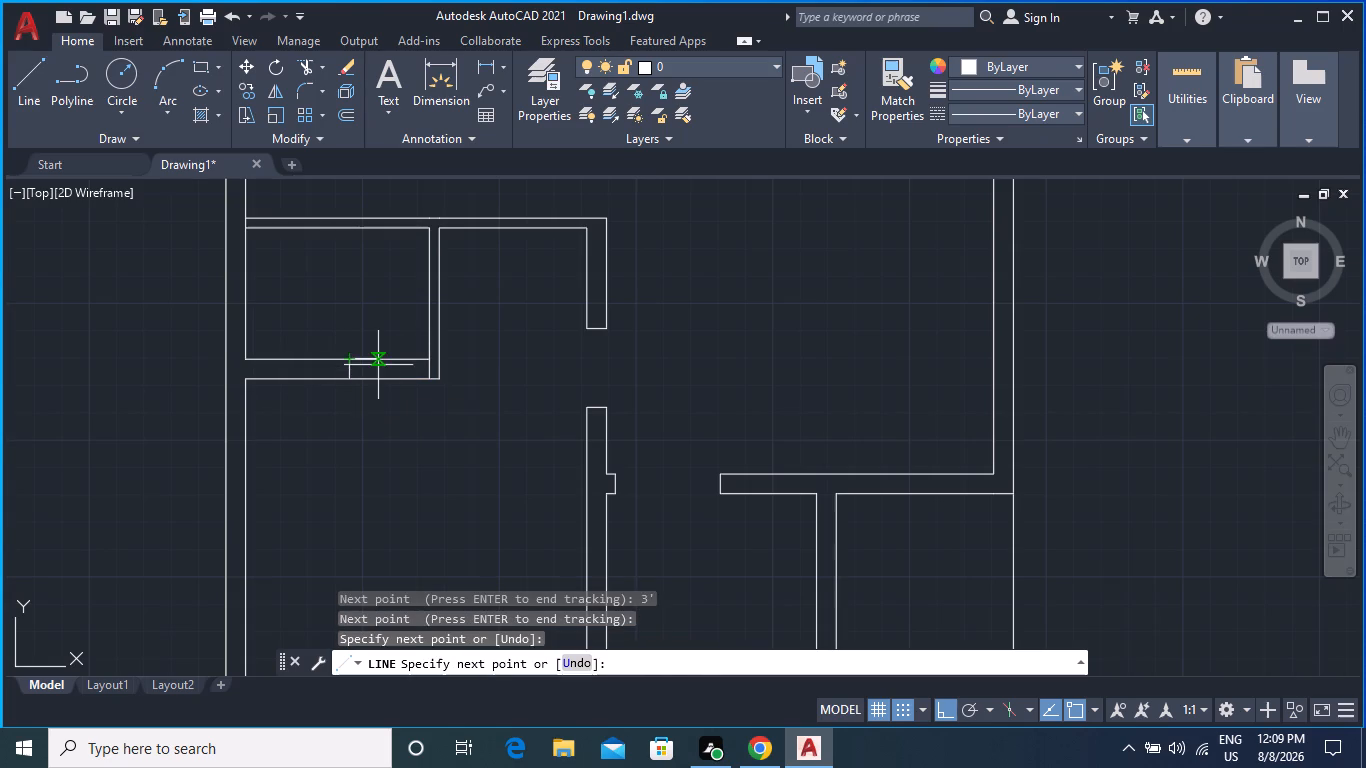
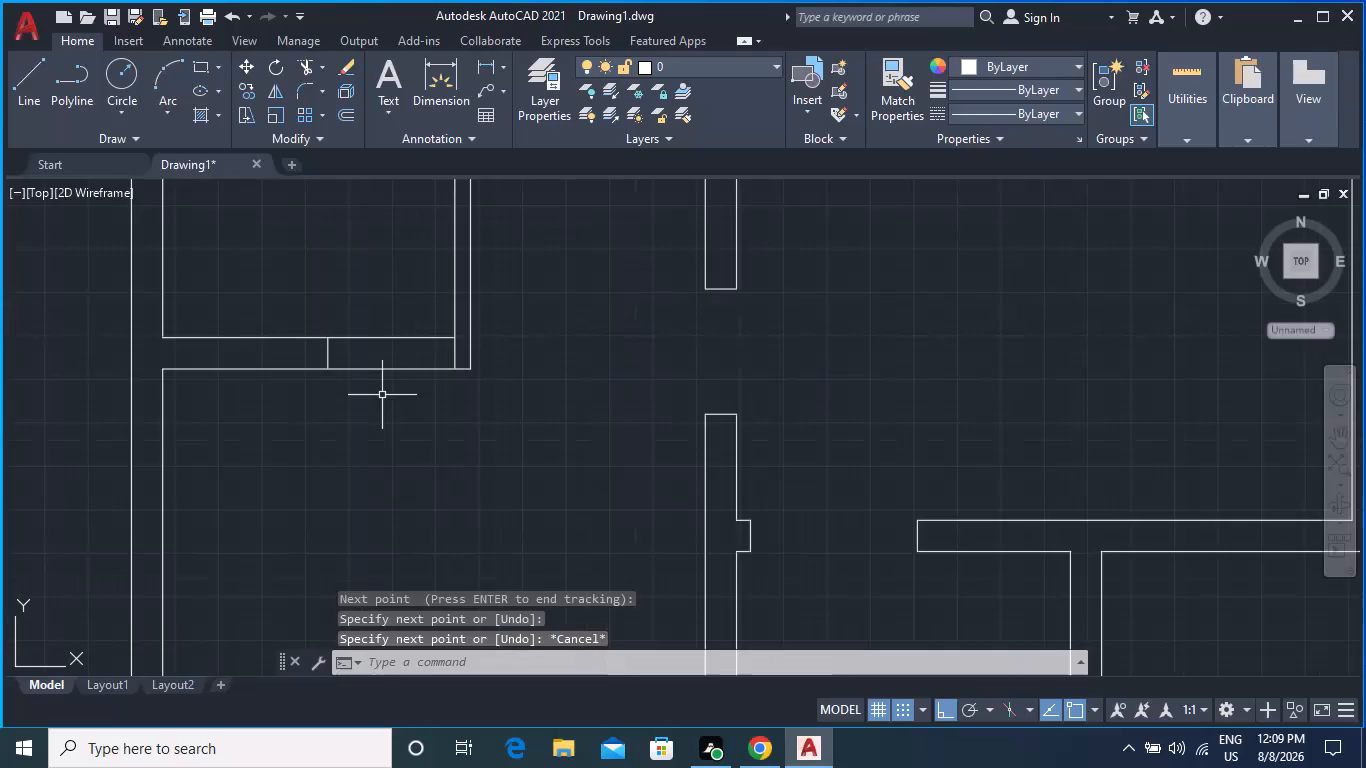
Draw a vertical partition line across the small enclosed room, from its south wall's inner face to its north wall, west of the jamb line.
middle_drag(331, 293, 345, 331)
middle_drag(346, 331, 347, 333)
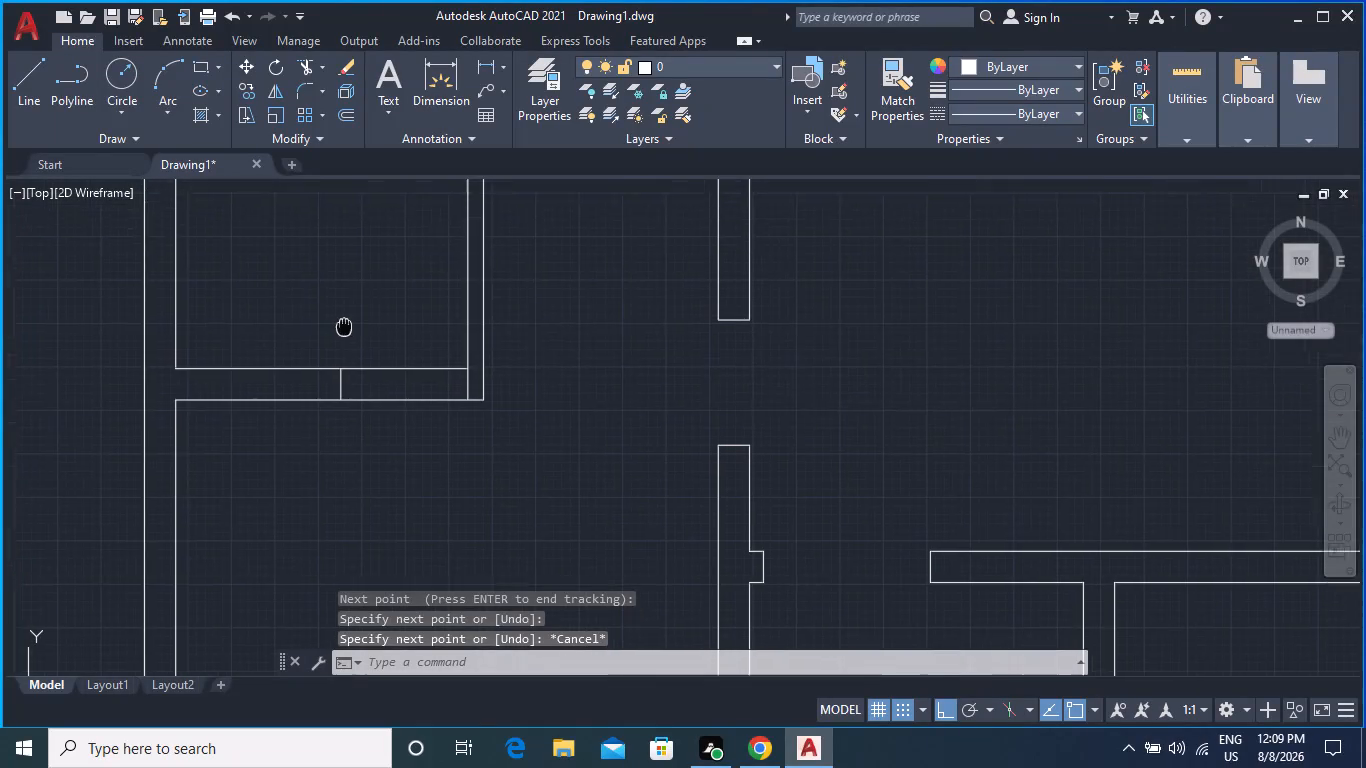
middle_drag(347, 333, 355, 345)
click(34, 83)
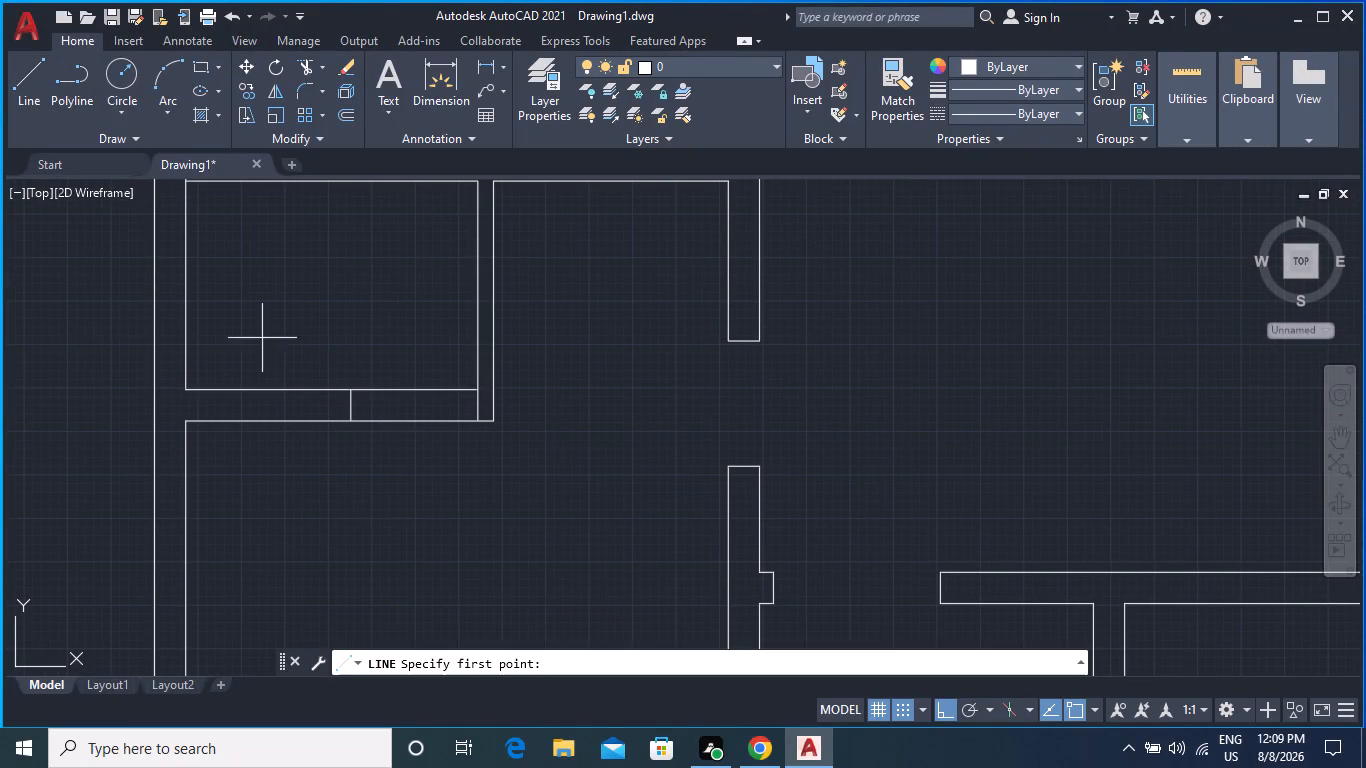
click(284, 392)
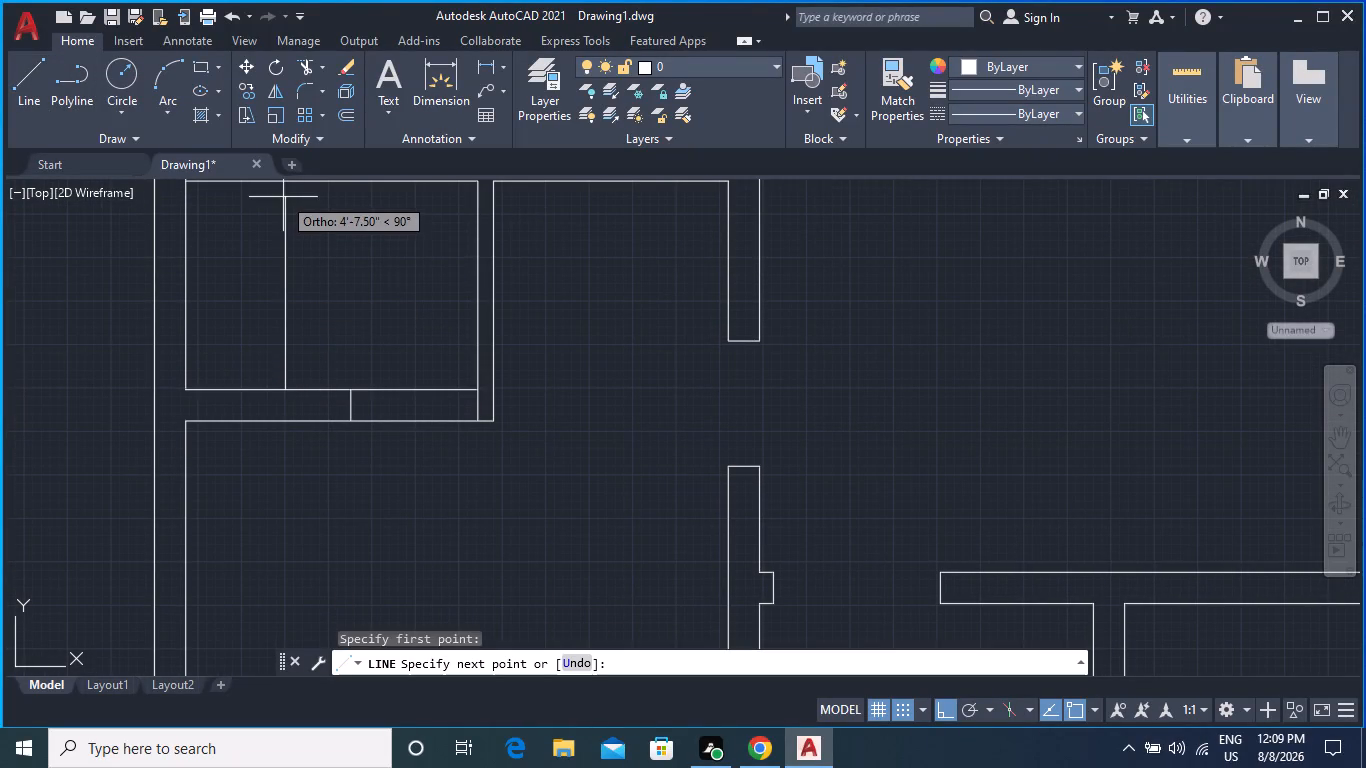
middle_drag(285, 196, 272, 293)
click(271, 275)
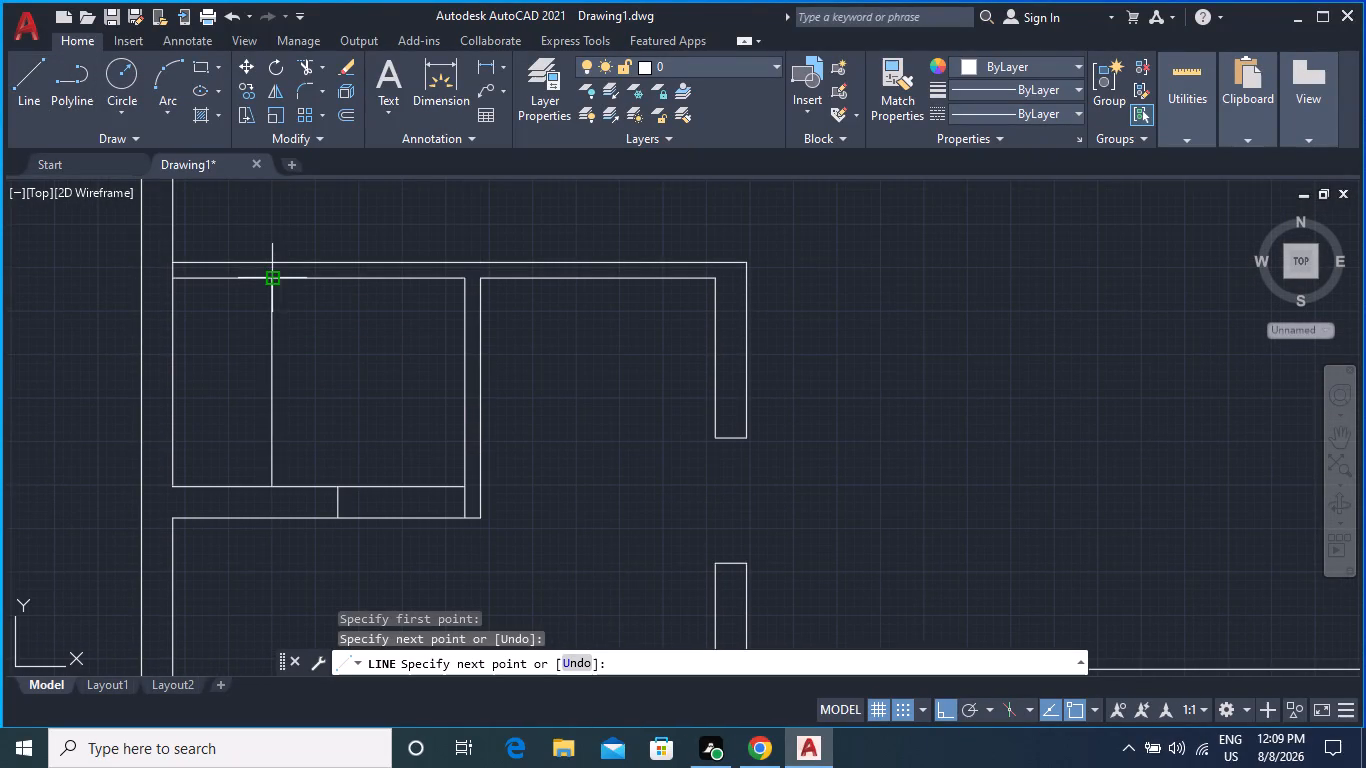
key(Escape)
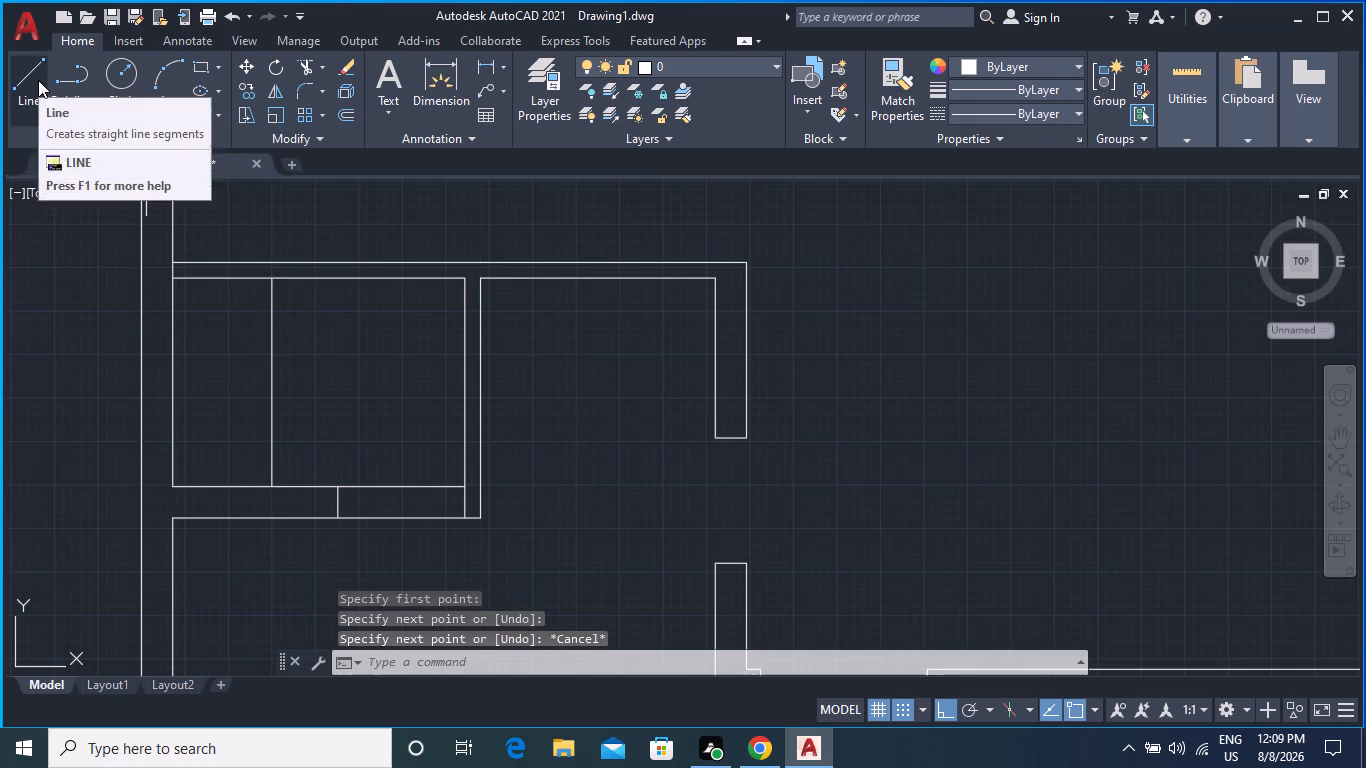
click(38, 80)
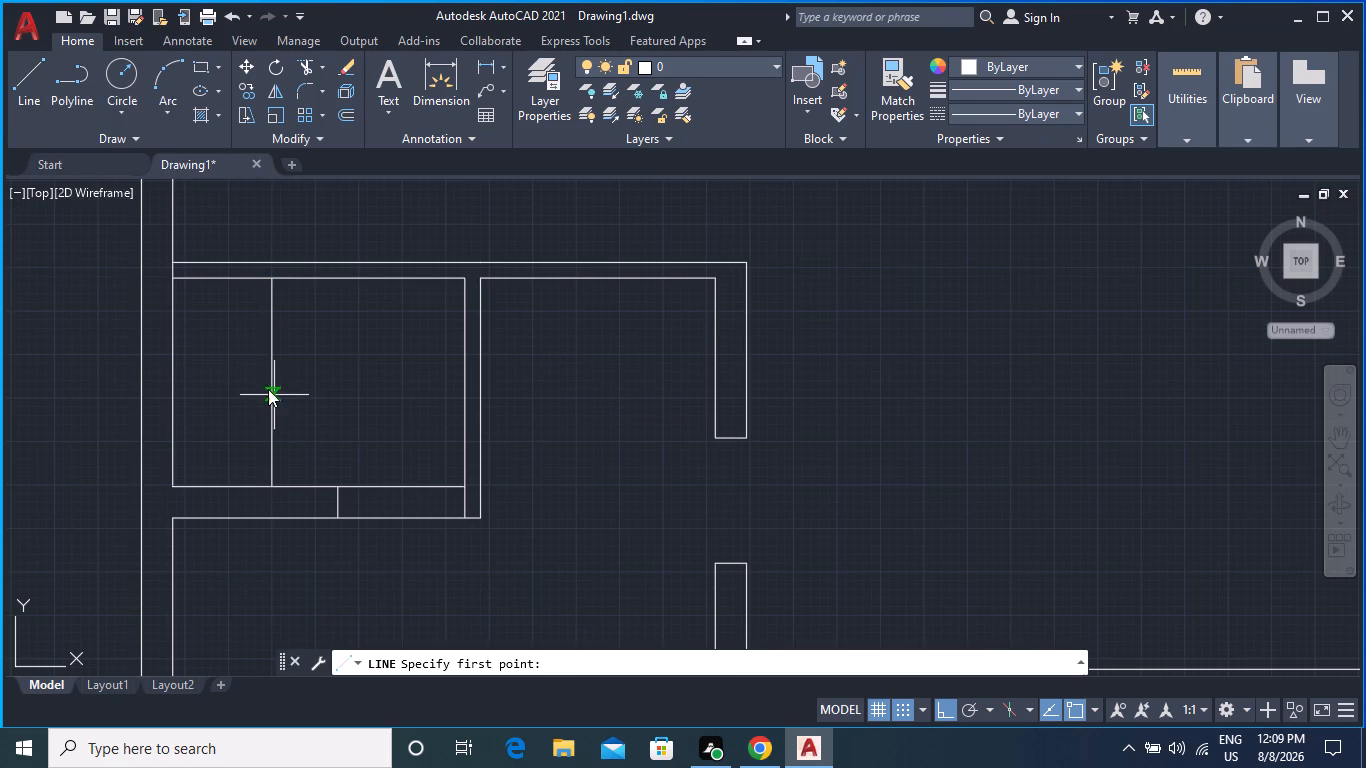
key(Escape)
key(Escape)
Offset the small room's new partition line 3" to the west.
key(o)
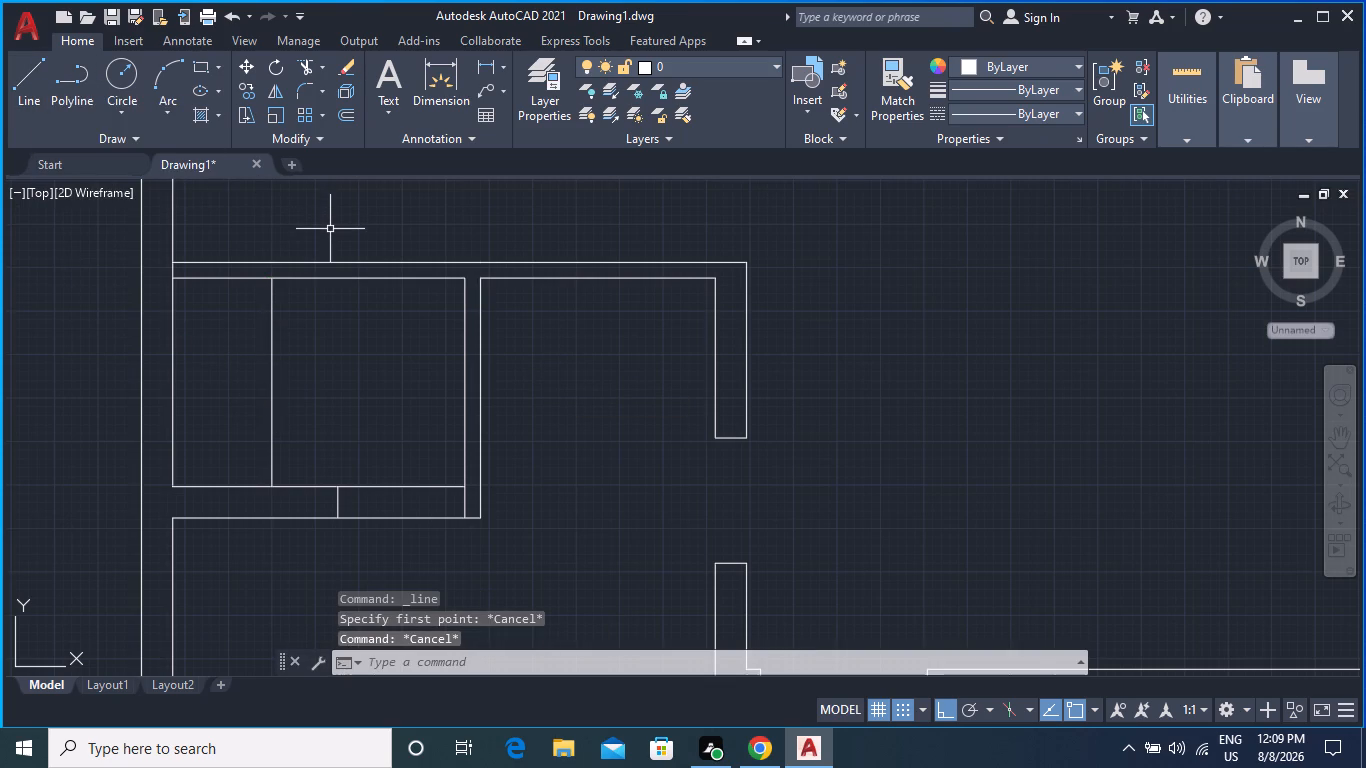
key(Return)
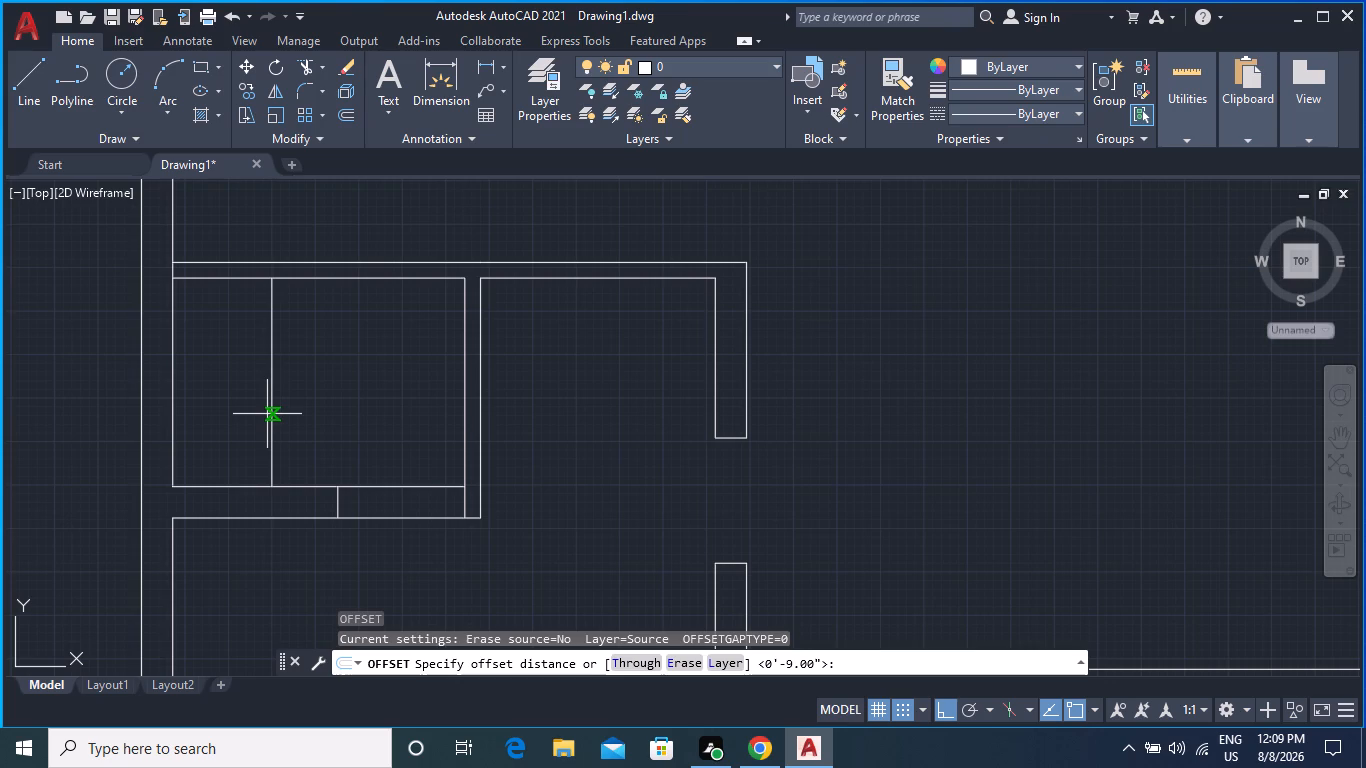
click(270, 424)
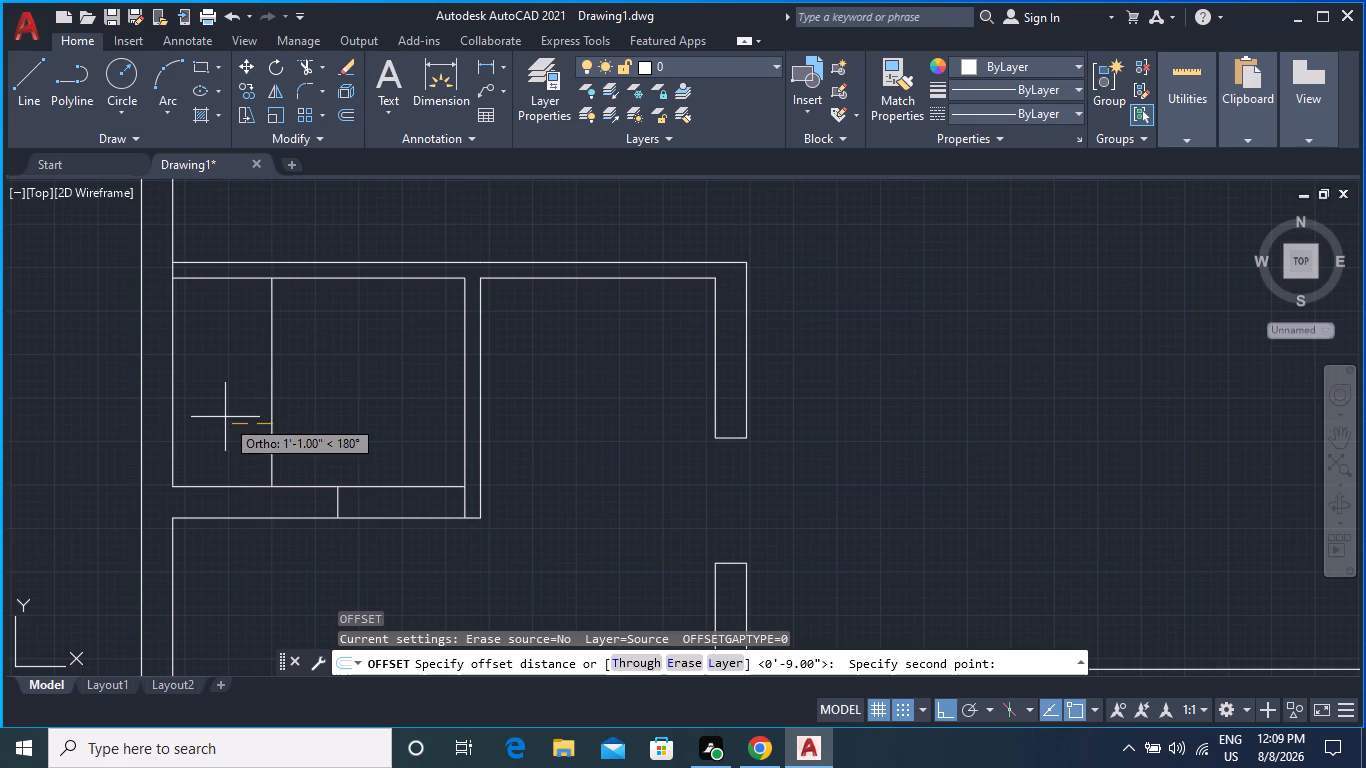
text(3")
key(Return)
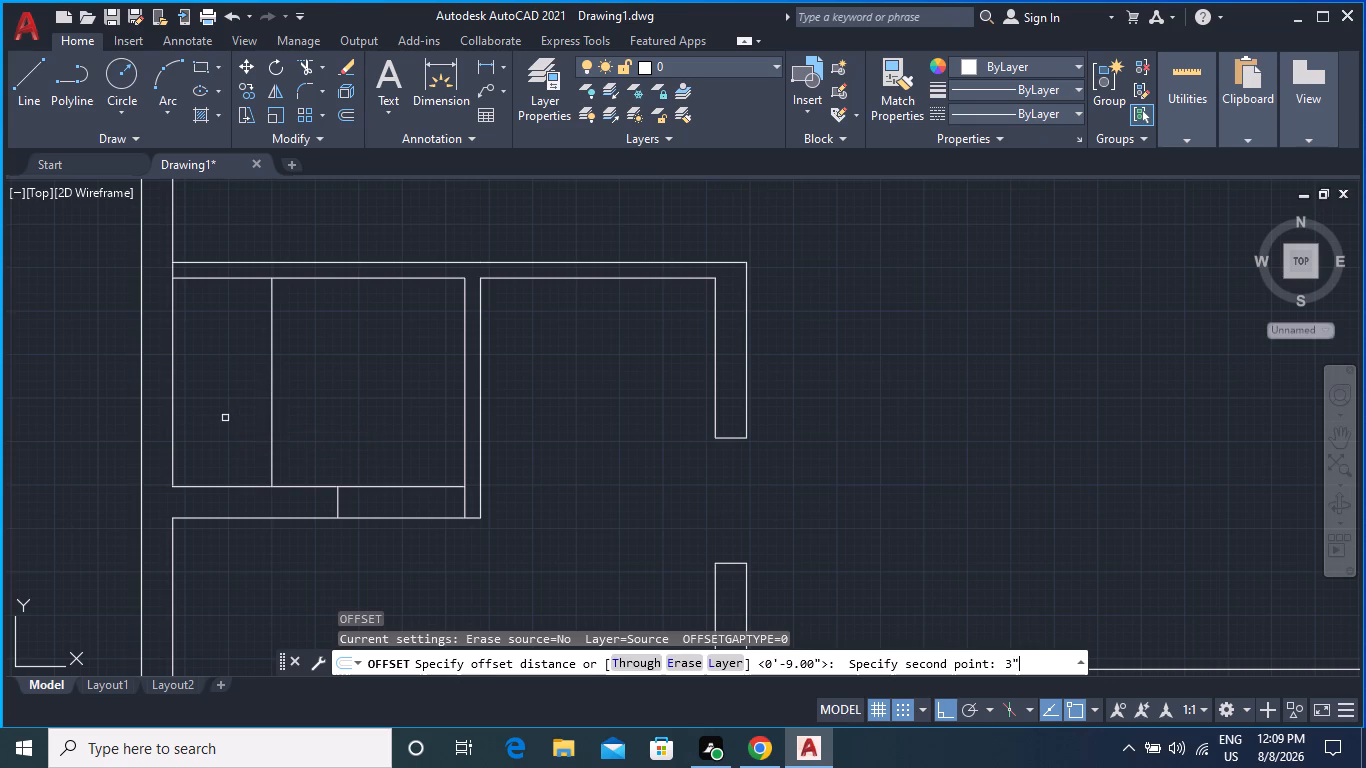
click(270, 439)
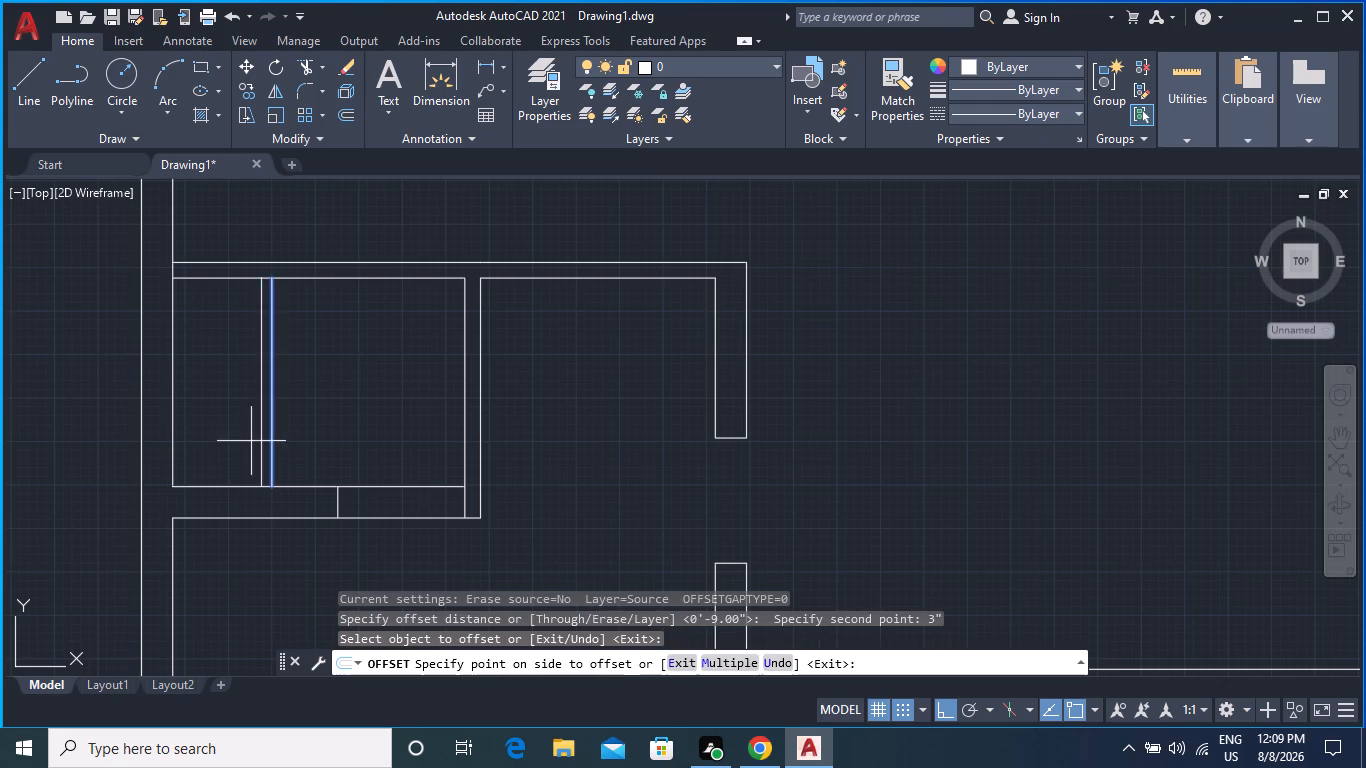
click(251, 441)
key(Escape)
key(Escape)
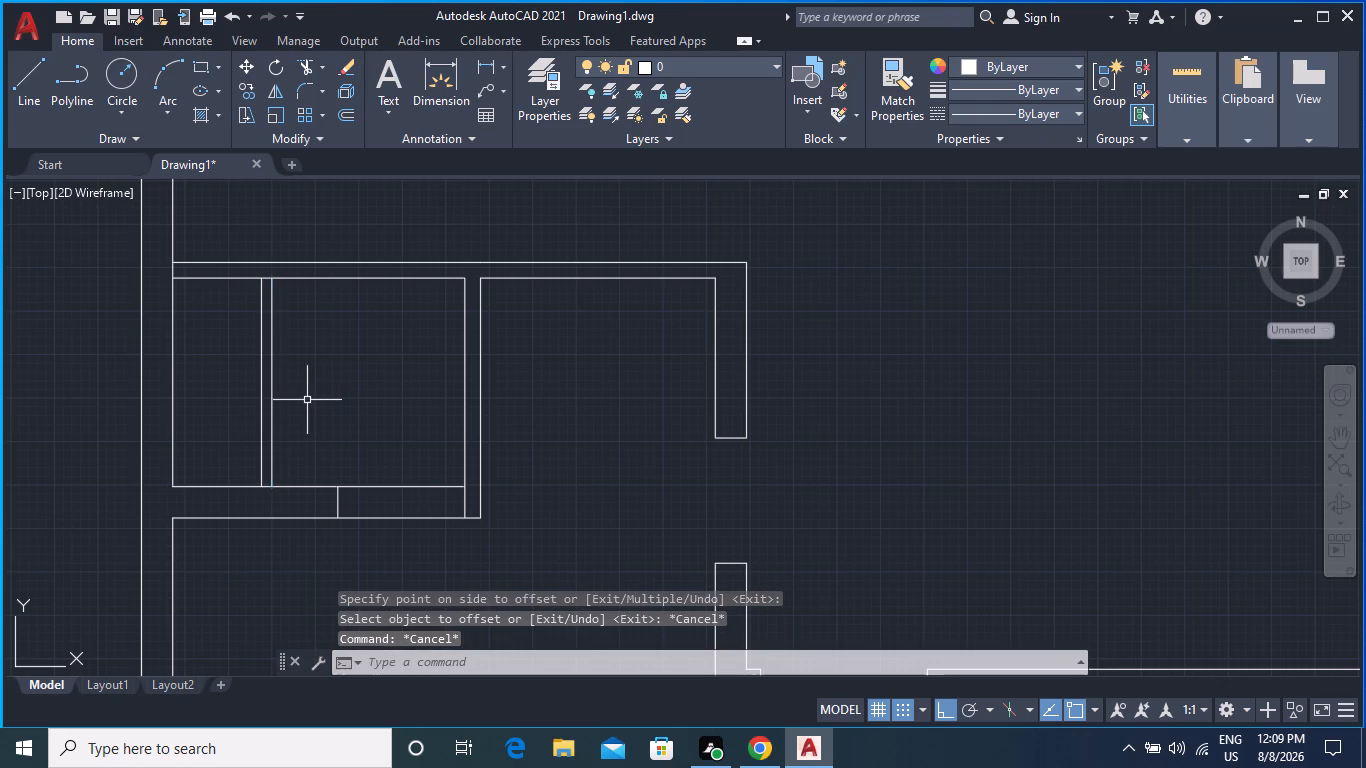
Draw two short jamb lines across the thin partition, one near its south end and one near its north end.
click(19, 77)
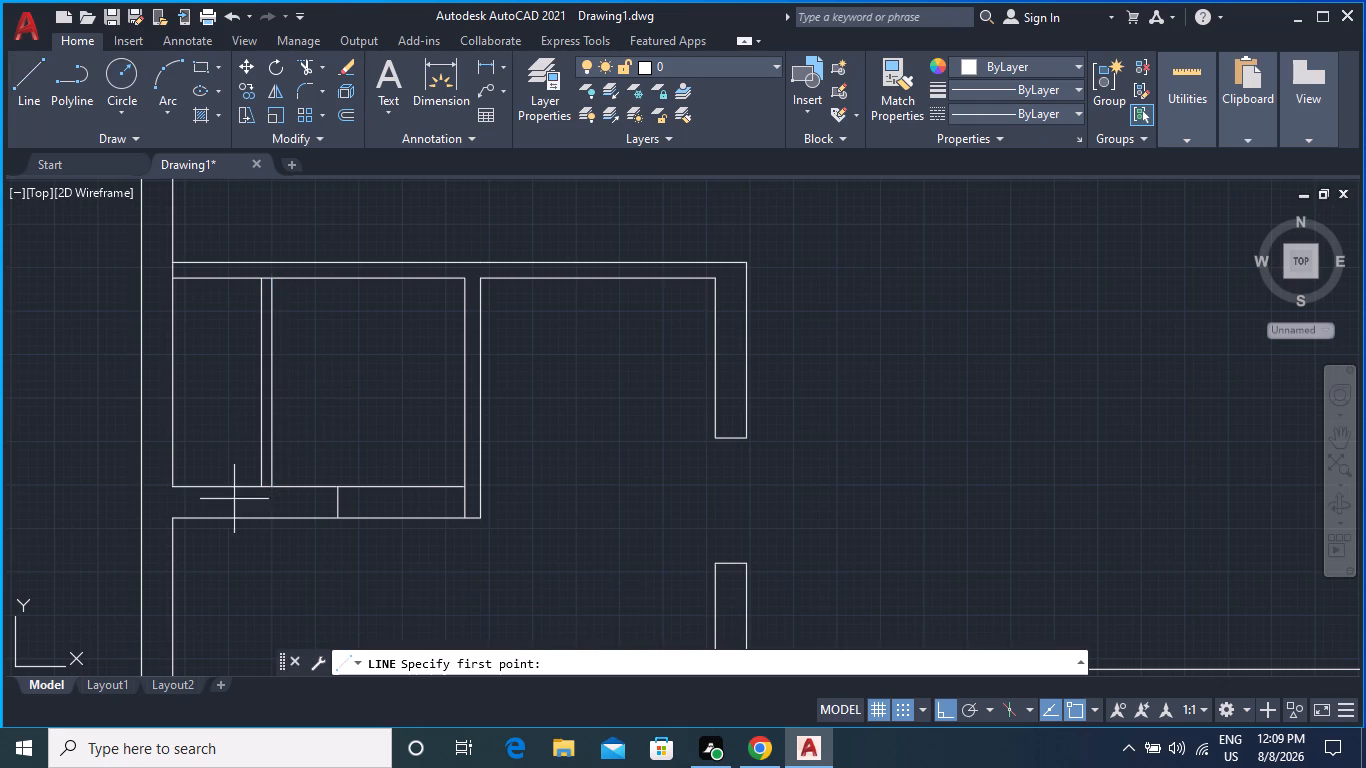
click(259, 445)
click(276, 449)
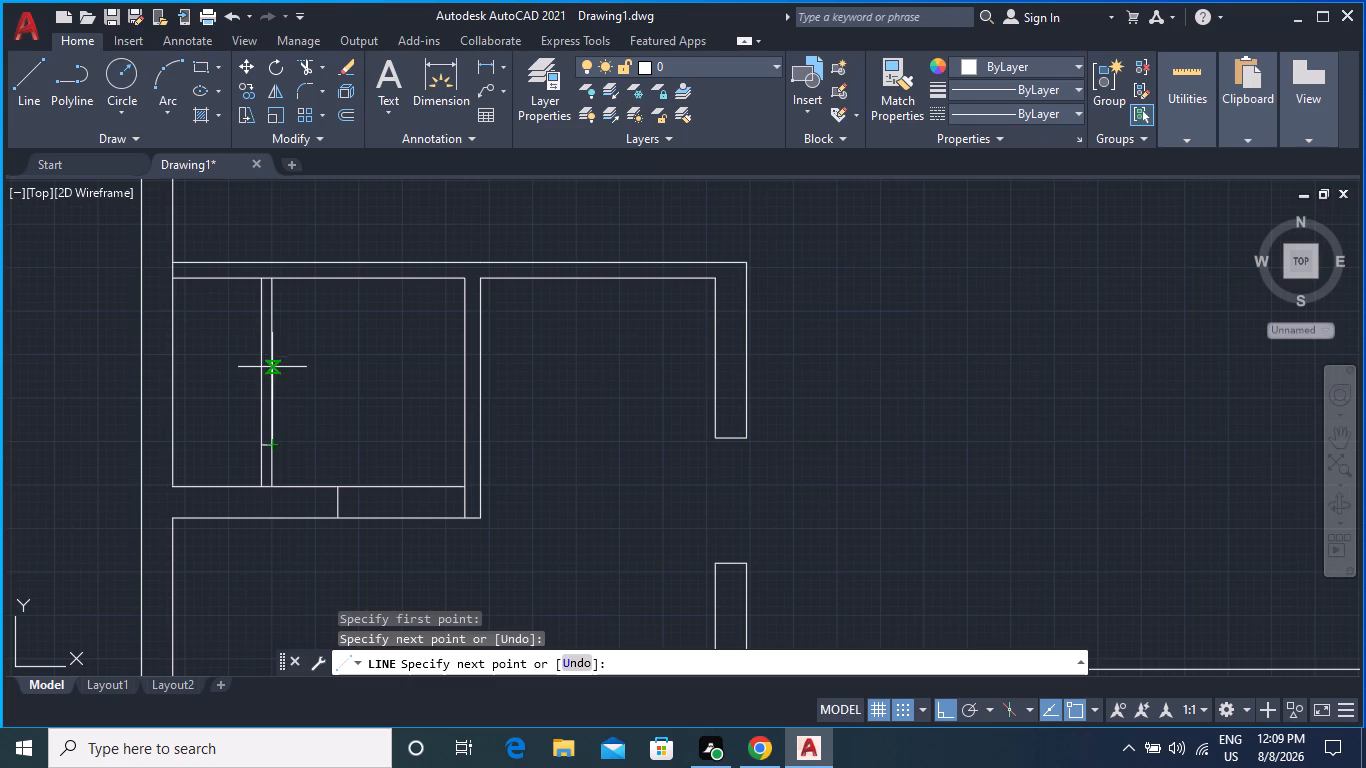
key(Escape)
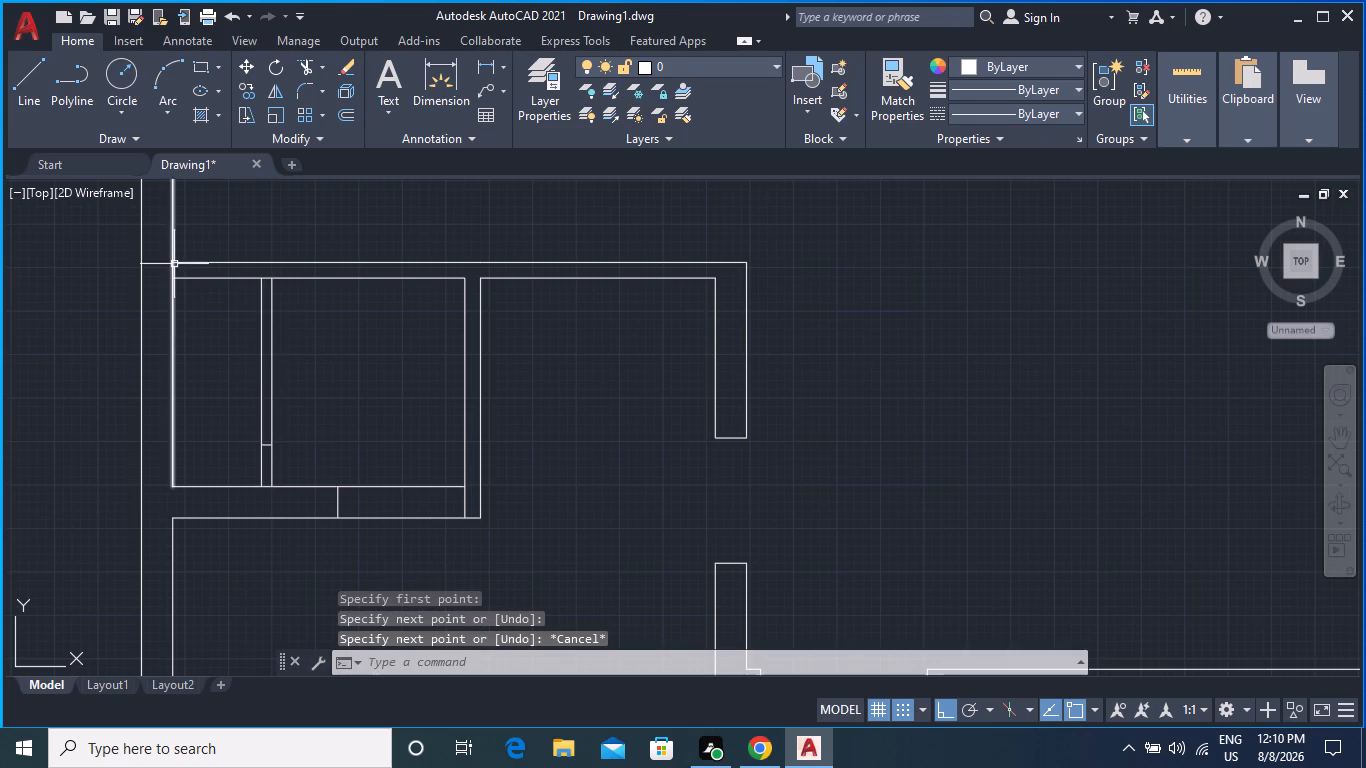
click(21, 87)
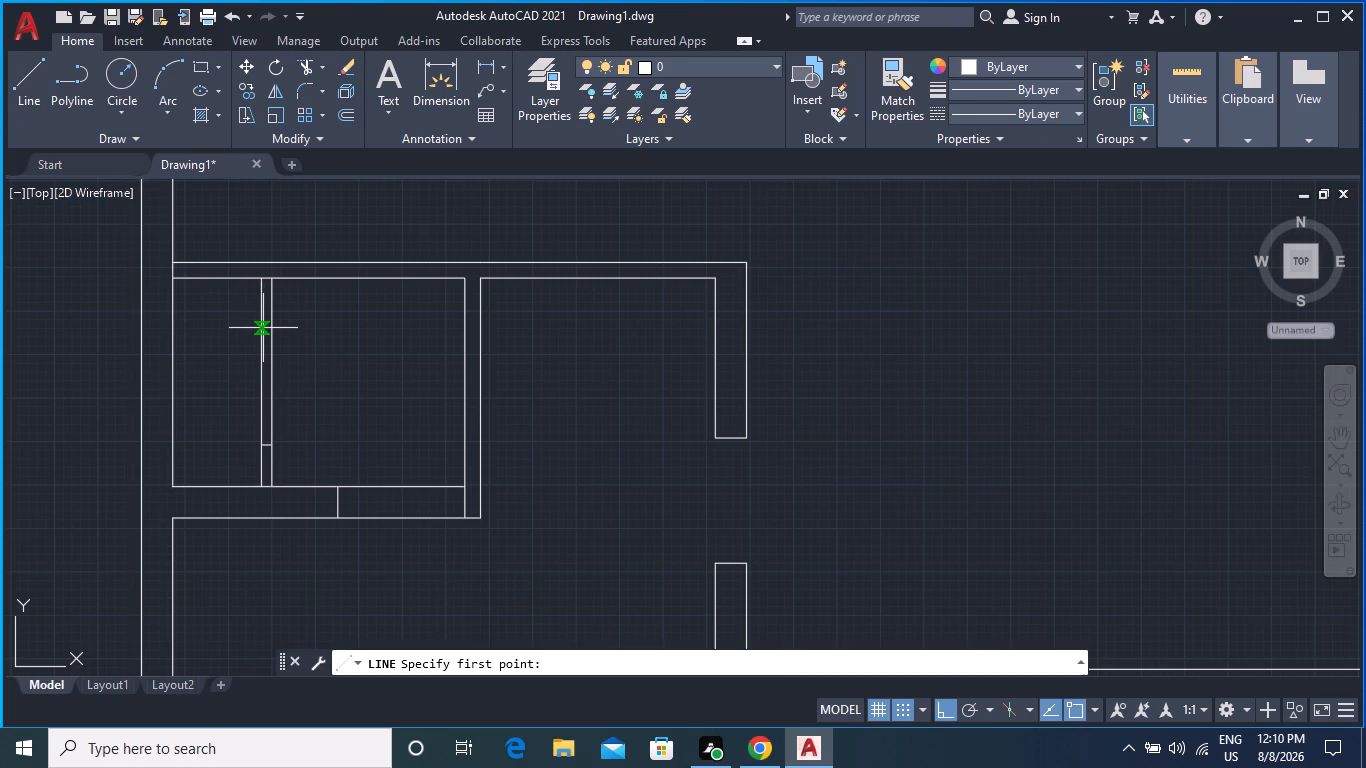
click(263, 321)
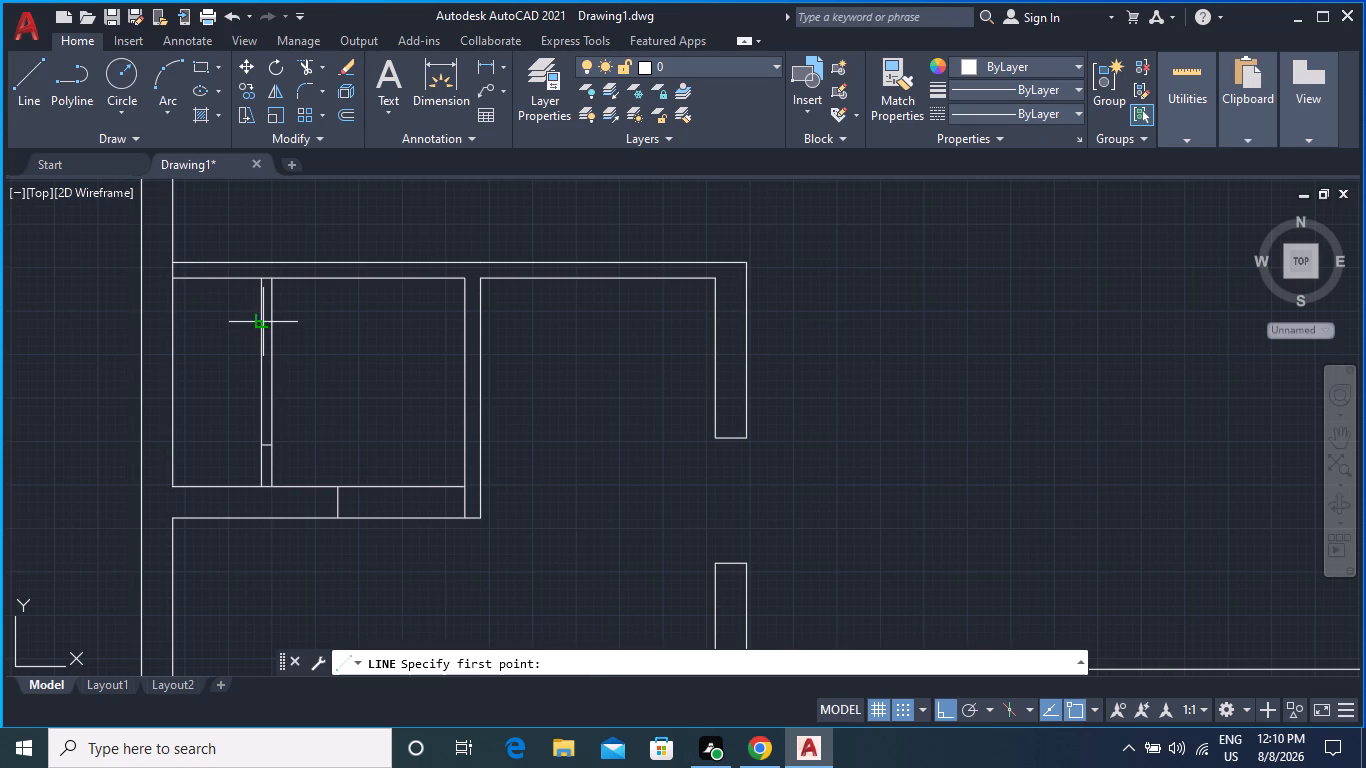
click(271, 325)
key(Escape)
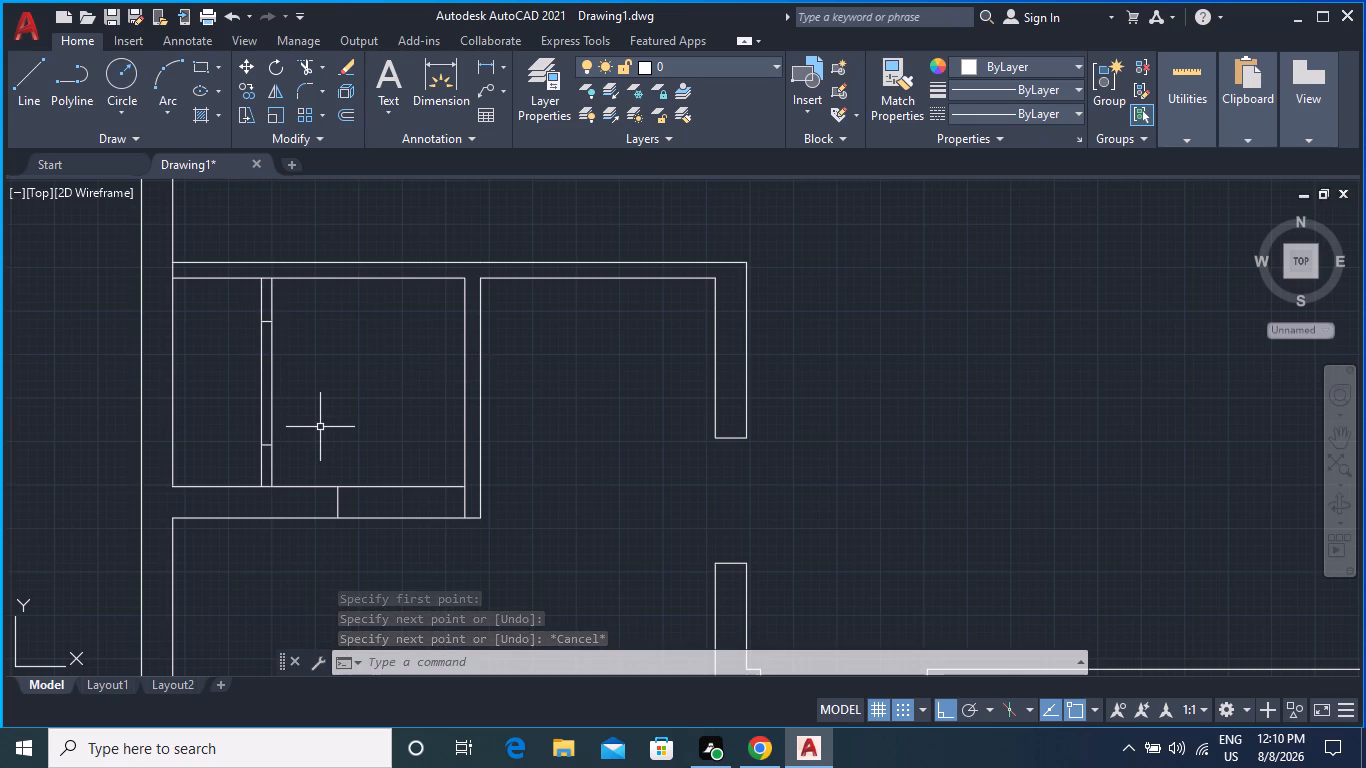
Trim both faces of the thin partition between its two jamb lines to open a passage.
key(t)
key(r)
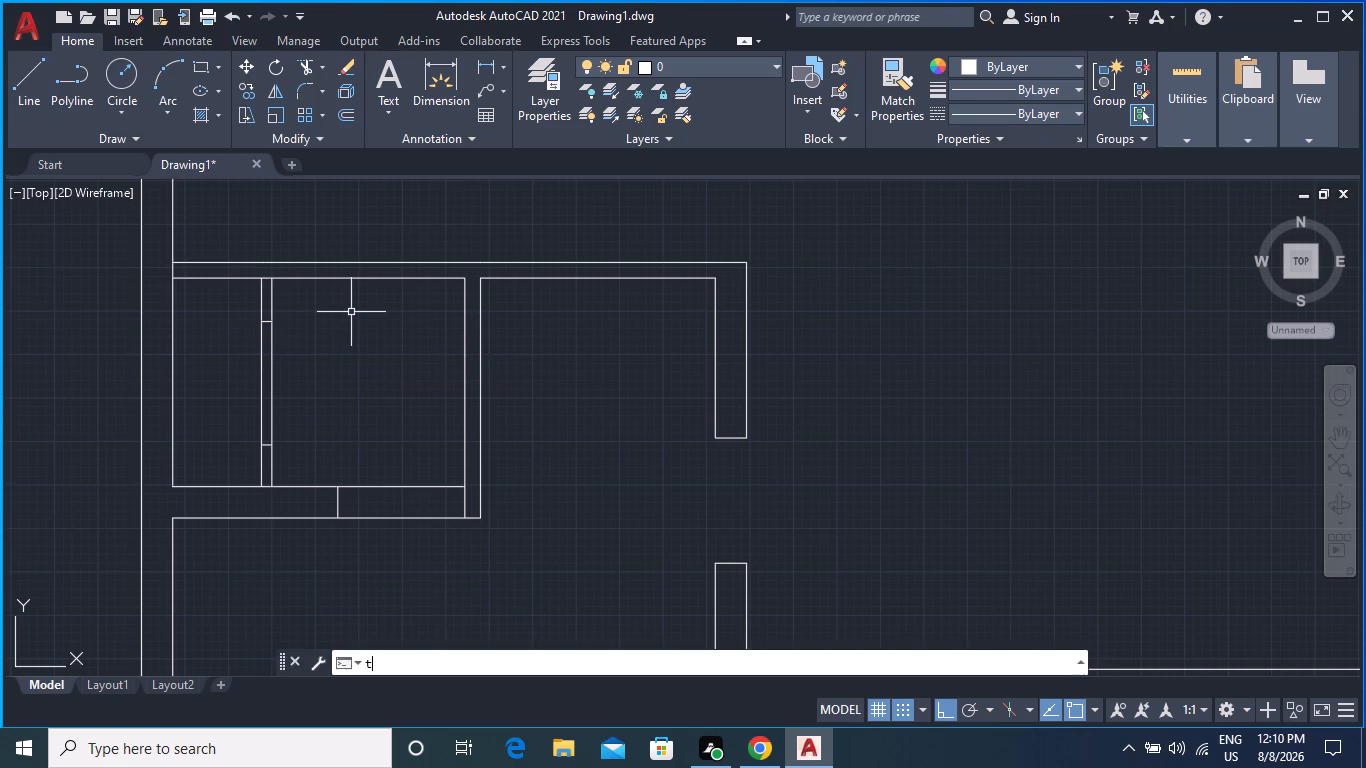
key(shift+Return)
click(321, 402)
click(237, 388)
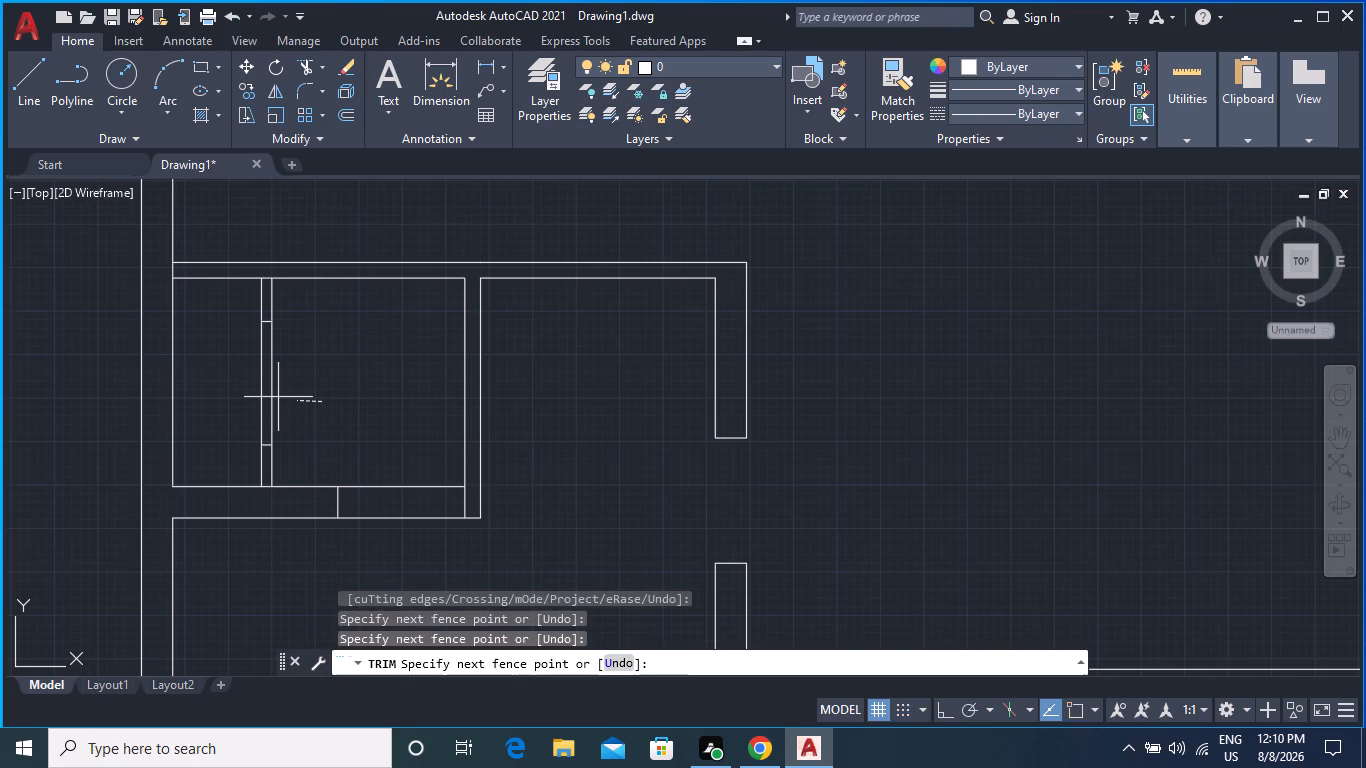
Trim the small room's south wall between the jamb line and the east partition to open a doorway.
scroll(384, 387, down, 2)
middle_drag(363, 402, 372, 364)
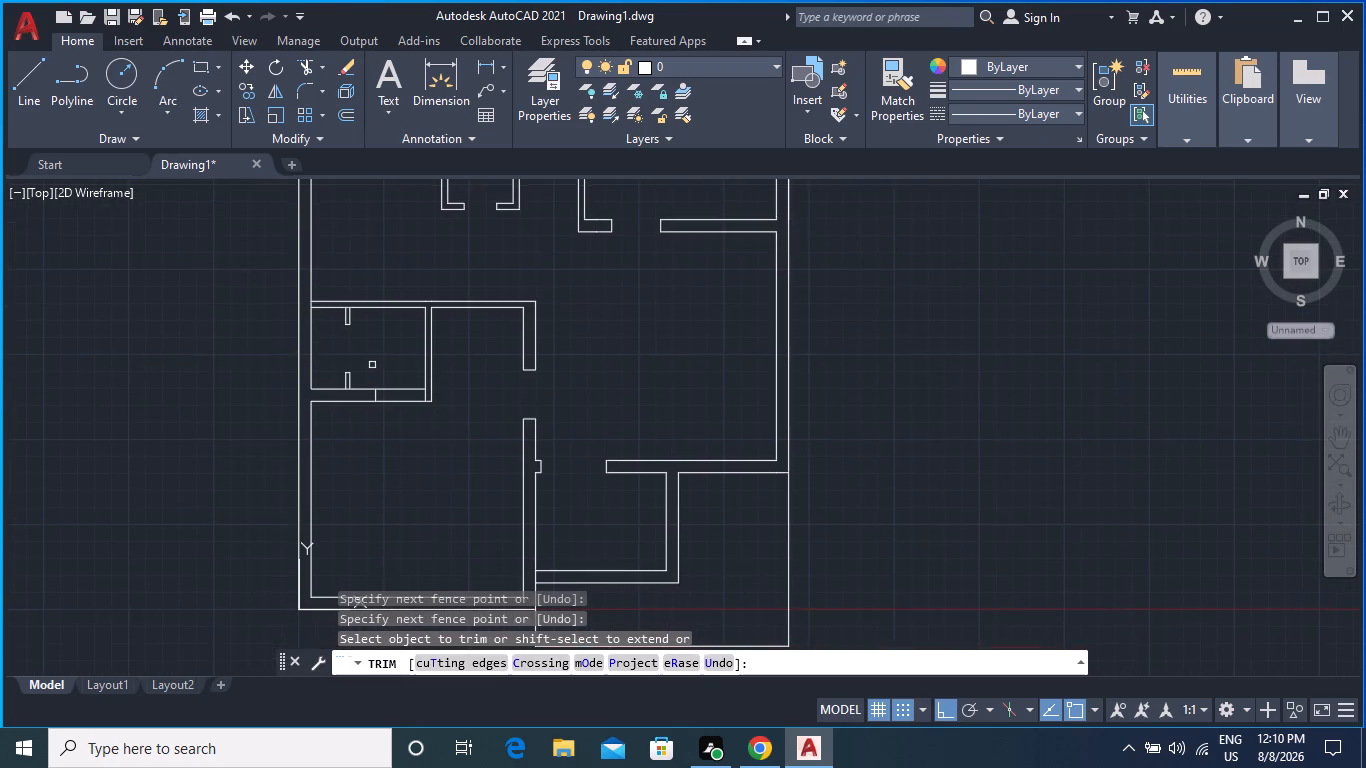
scroll(373, 366, up, 1)
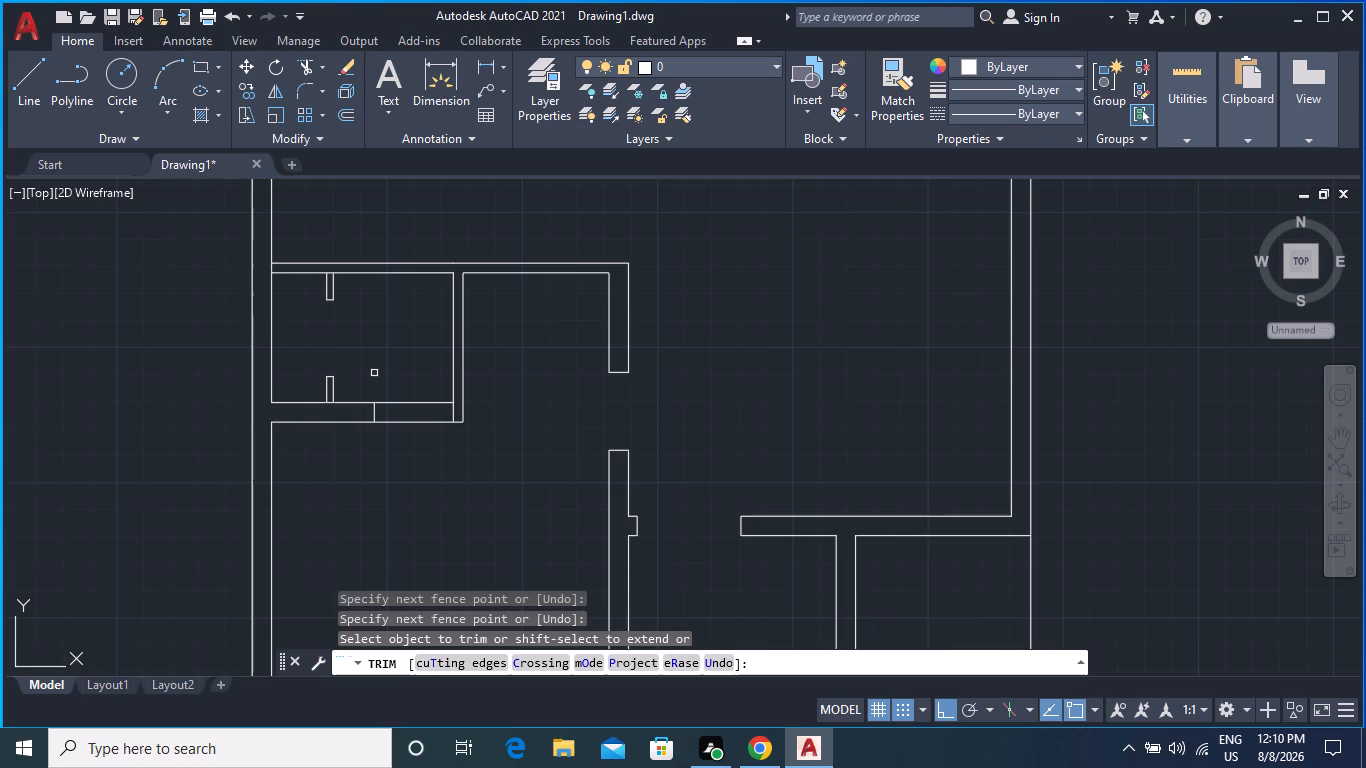
click(404, 383)
click(403, 442)
middle_click(504, 428)
middle_drag(504, 428, 439, 417)
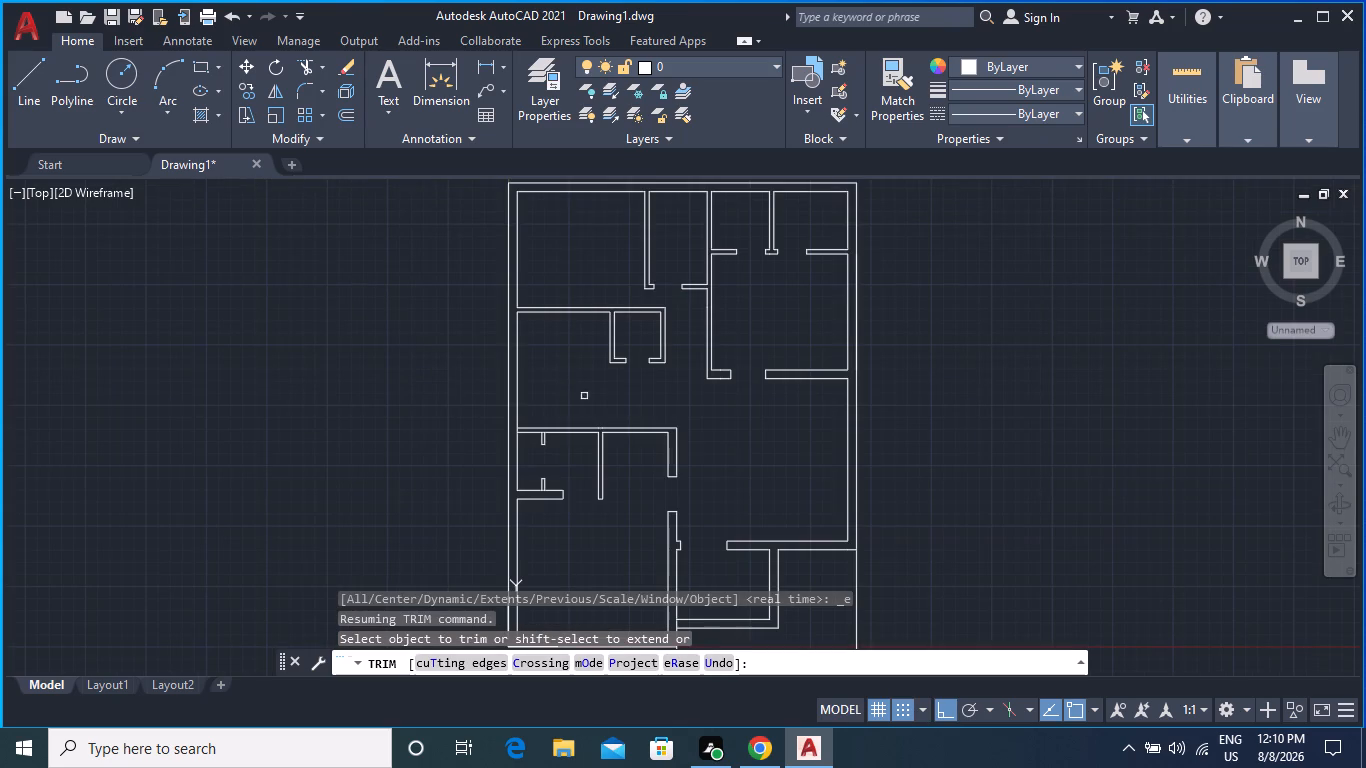
middle_drag(621, 402, 480, 386)
key(Escape)
key(Escape)
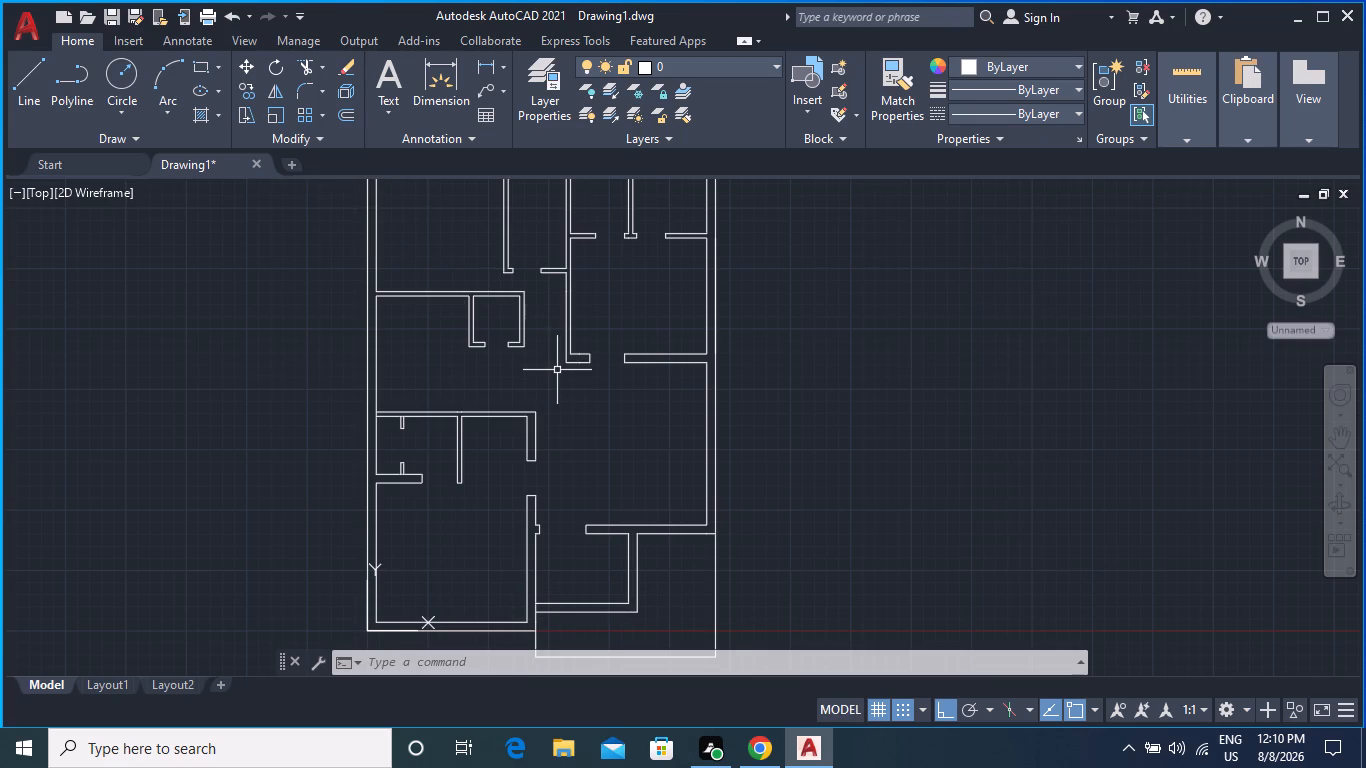
Measure the doorway width in the southwest room's east wall with the Dimension tool, without placing a dimension.
middle_drag(594, 401, 595, 311)
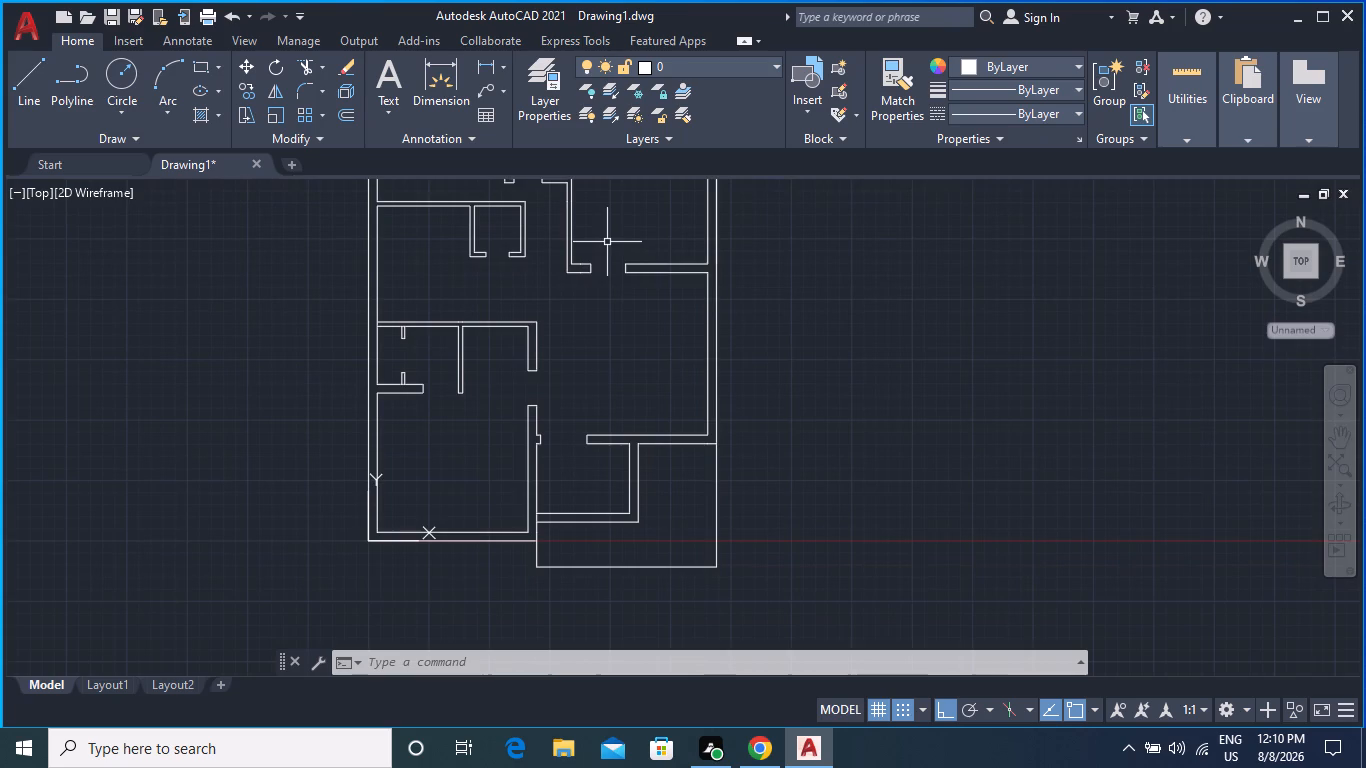
middle_drag(609, 252, 616, 309)
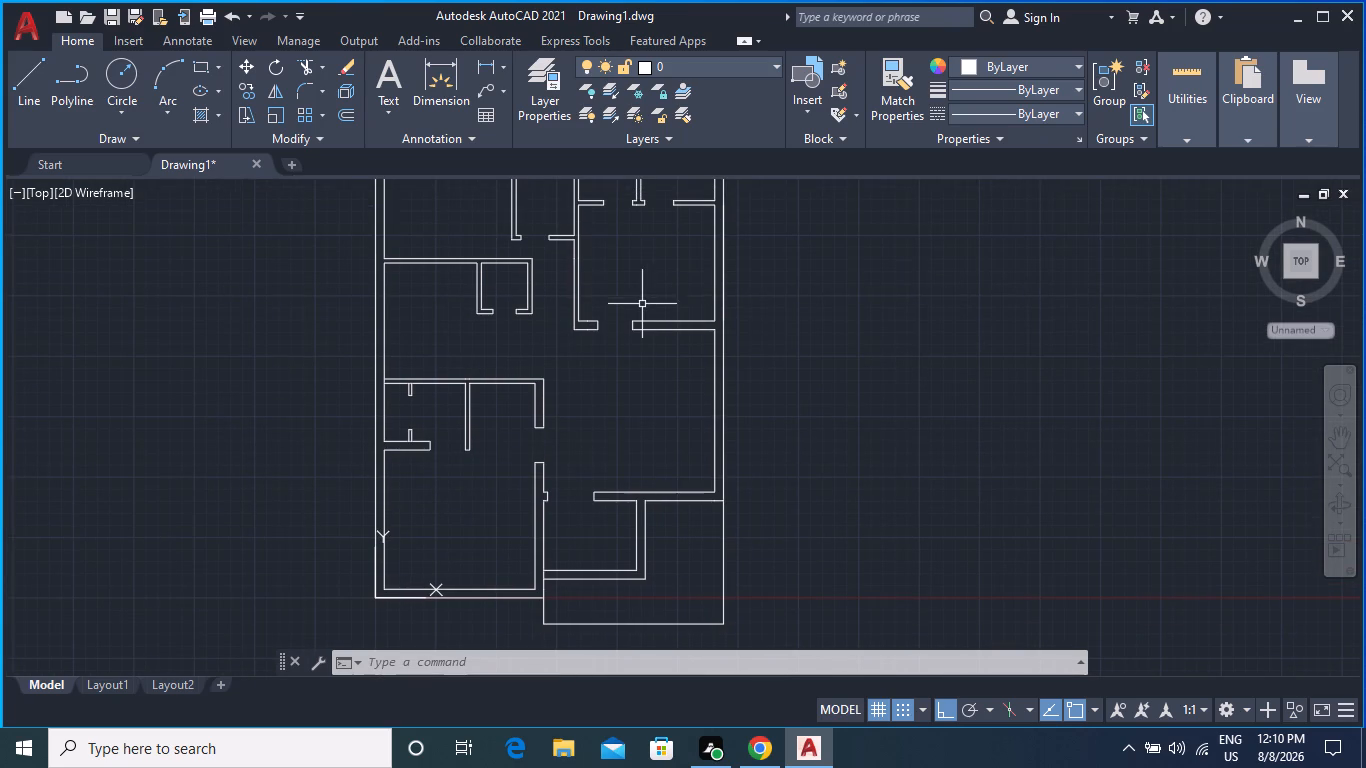
middle_drag(640, 313, 619, 276)
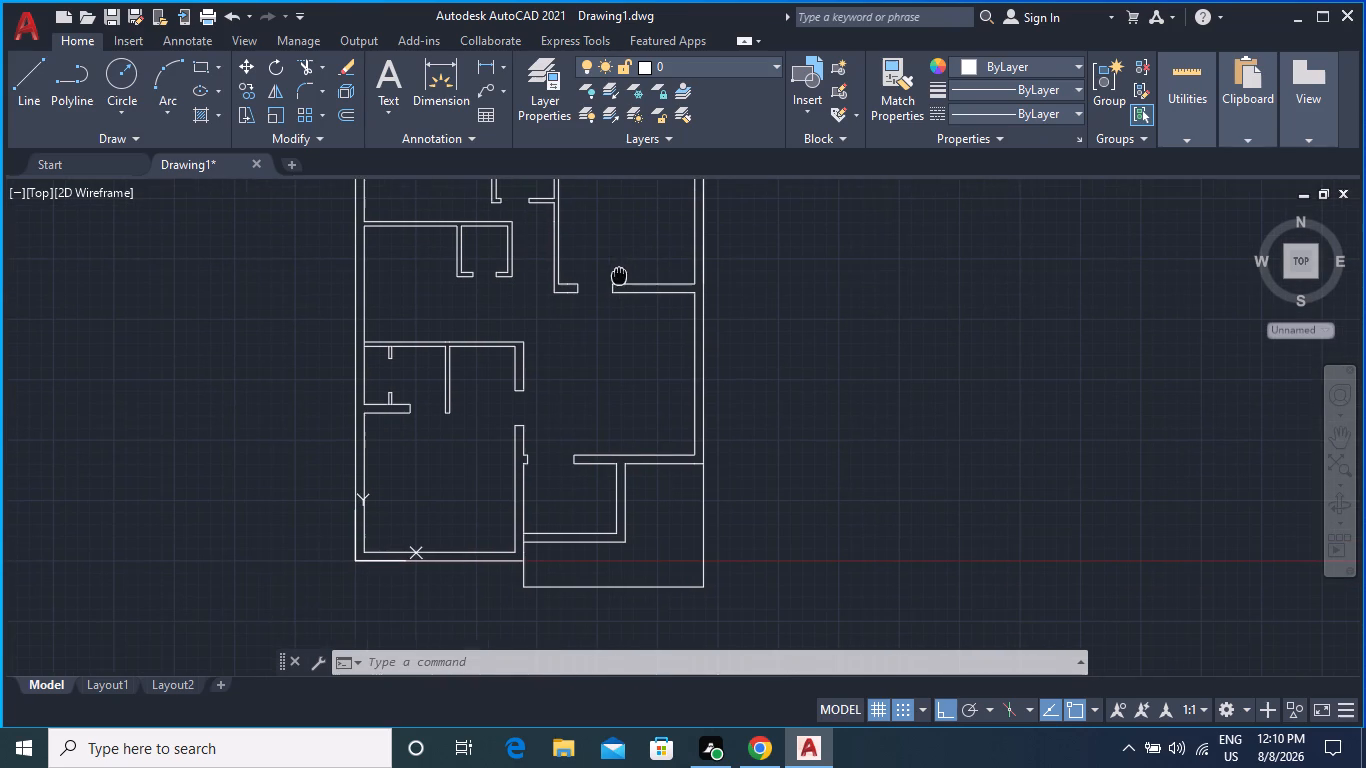
scroll(603, 339, up, 1)
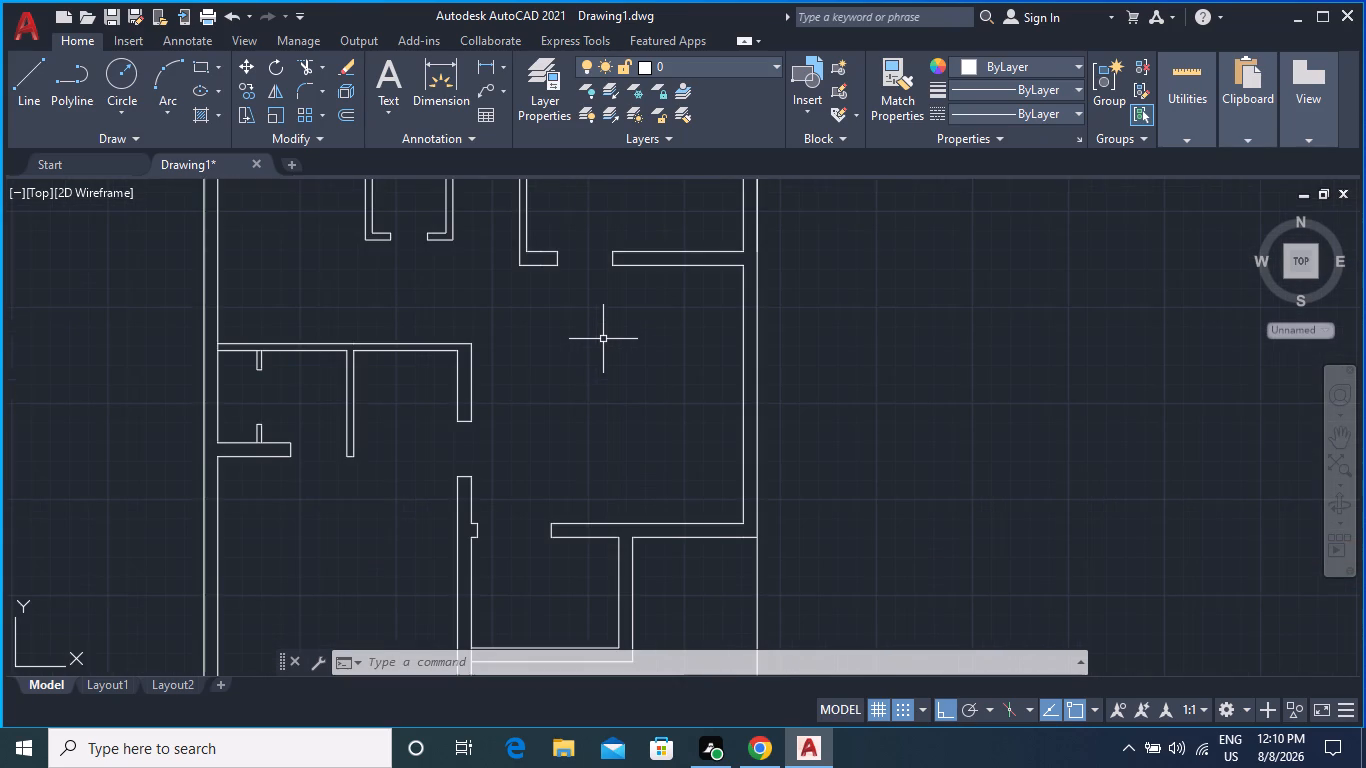
middle_drag(603, 352, 594, 251)
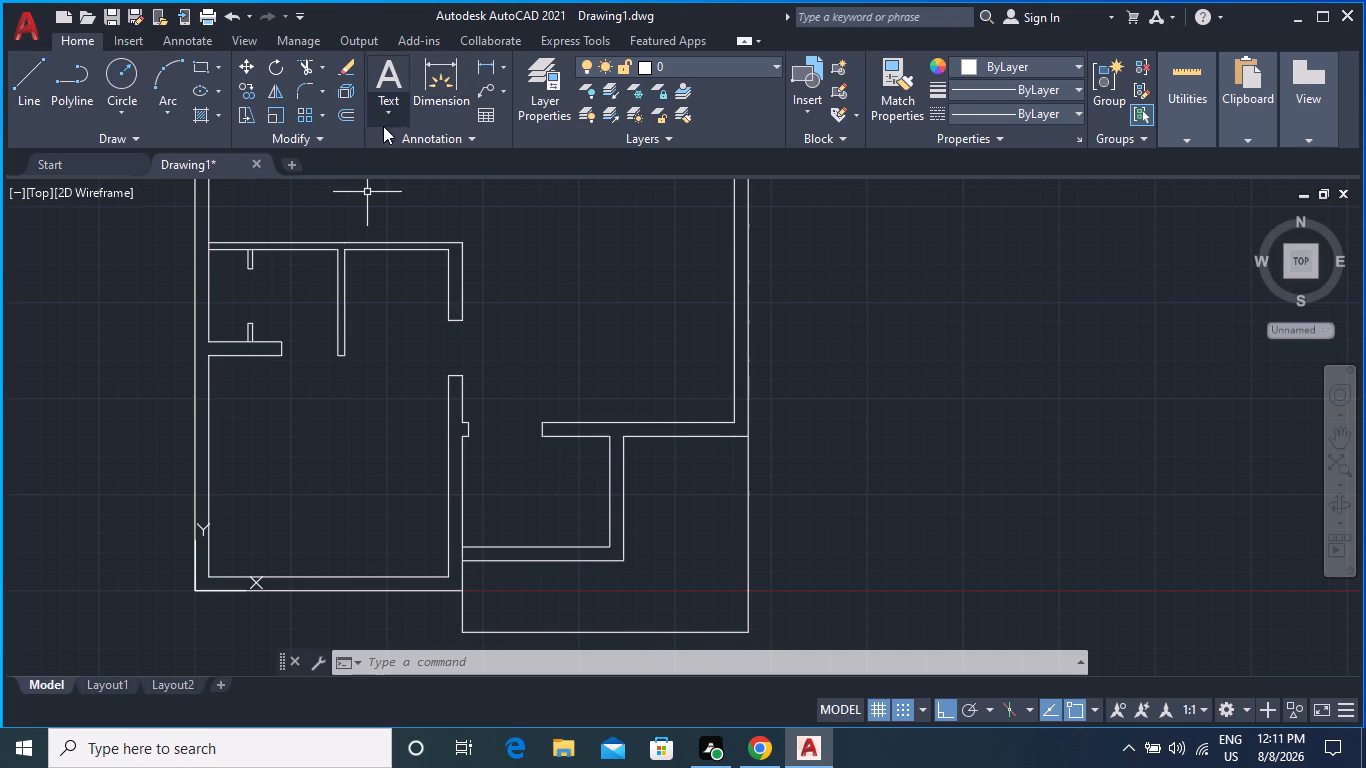
click(440, 91)
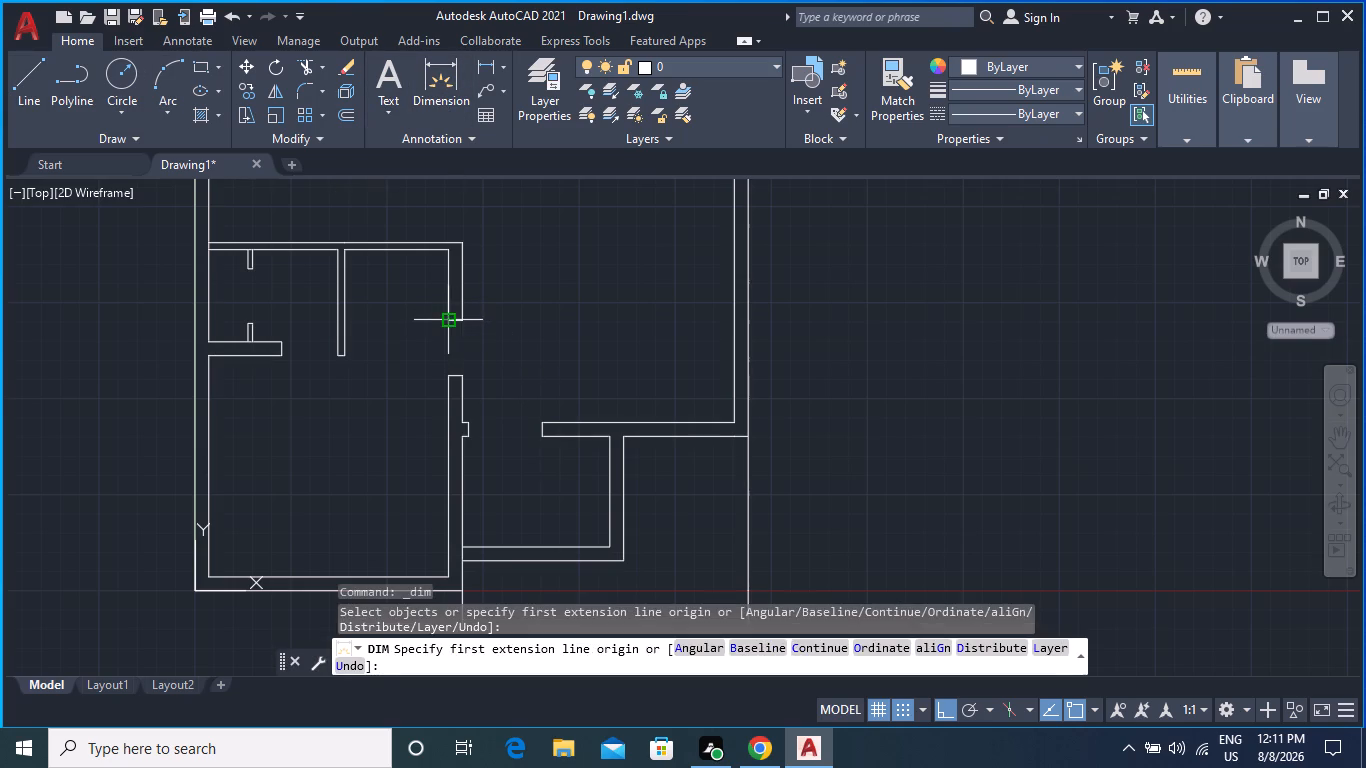
click(445, 316)
click(447, 376)
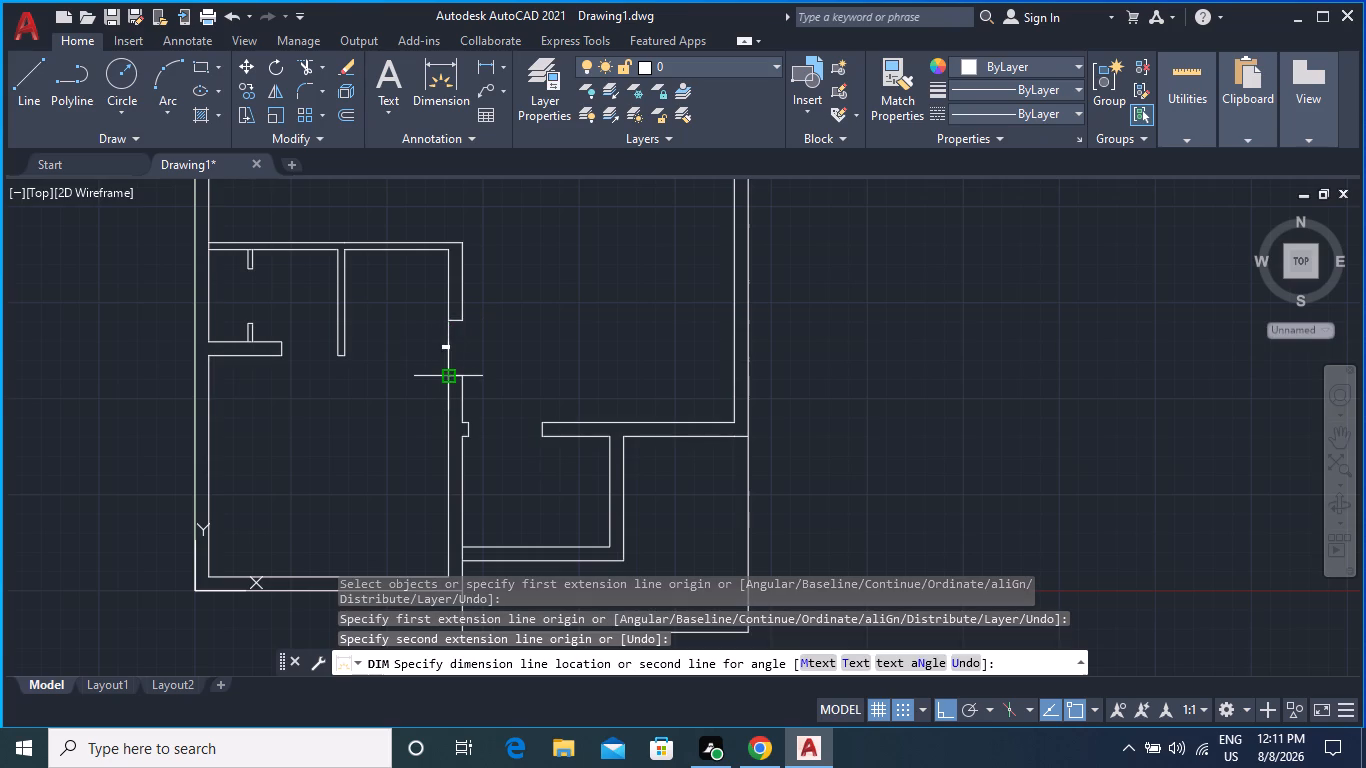
scroll(447, 370, up, 3)
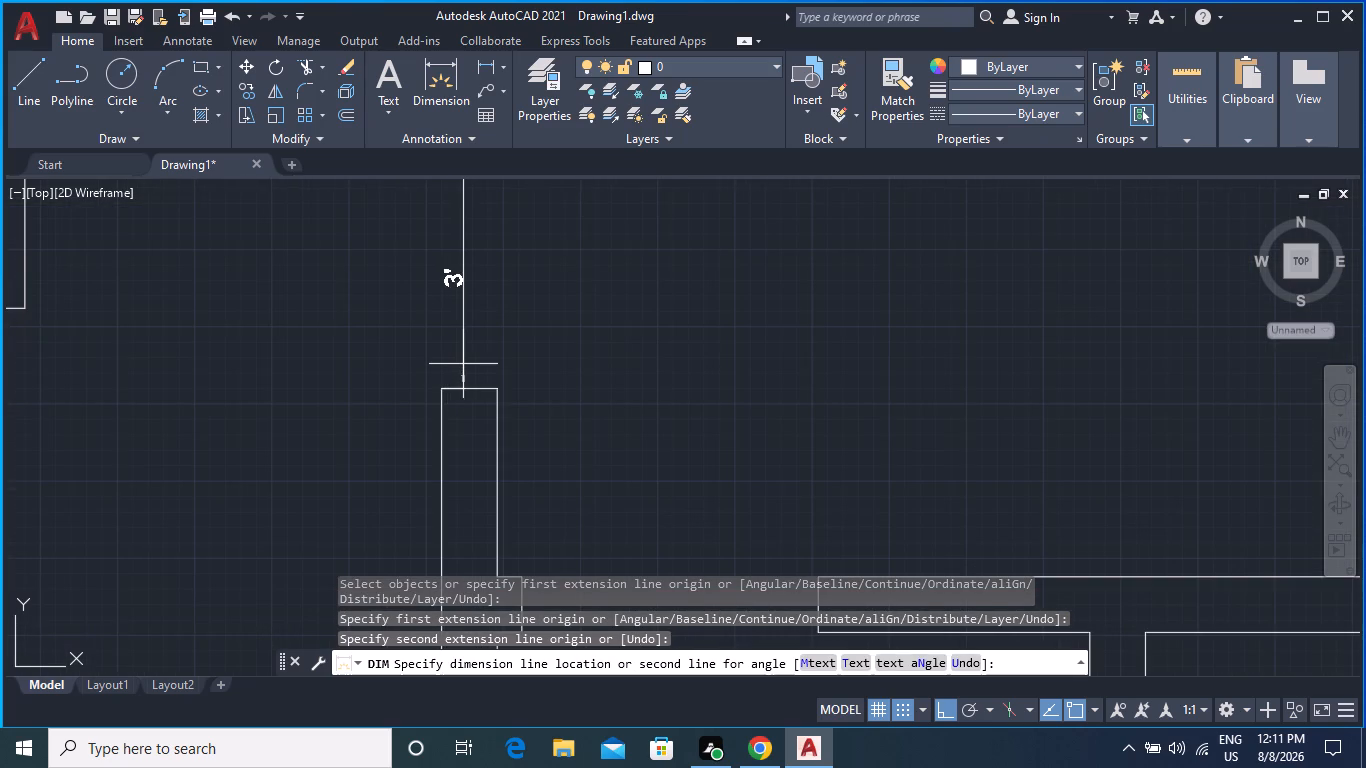
key(Escape)
Copy the south jamb line of the doorway in the southwest room's east wall 1' further south.
scroll(468, 357, down, 3)
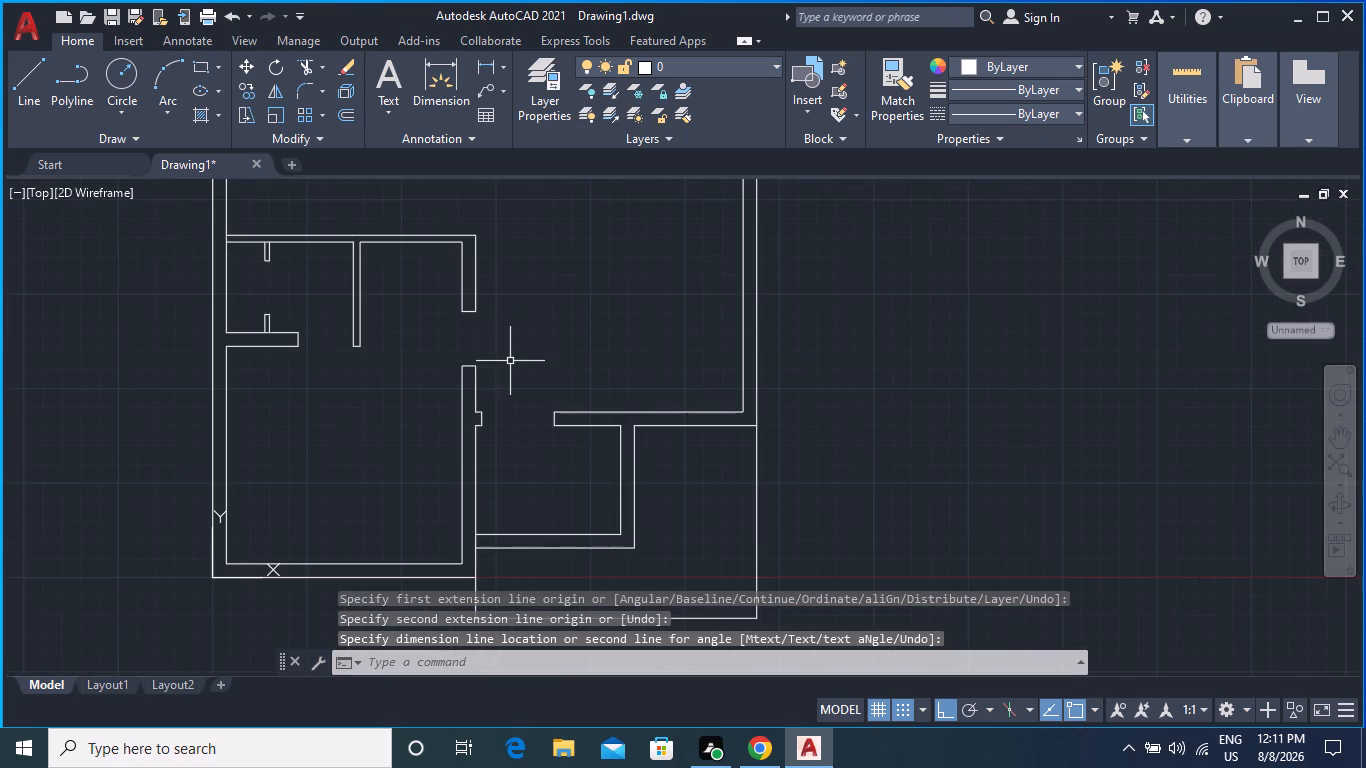
scroll(472, 359, up, 2)
click(463, 375)
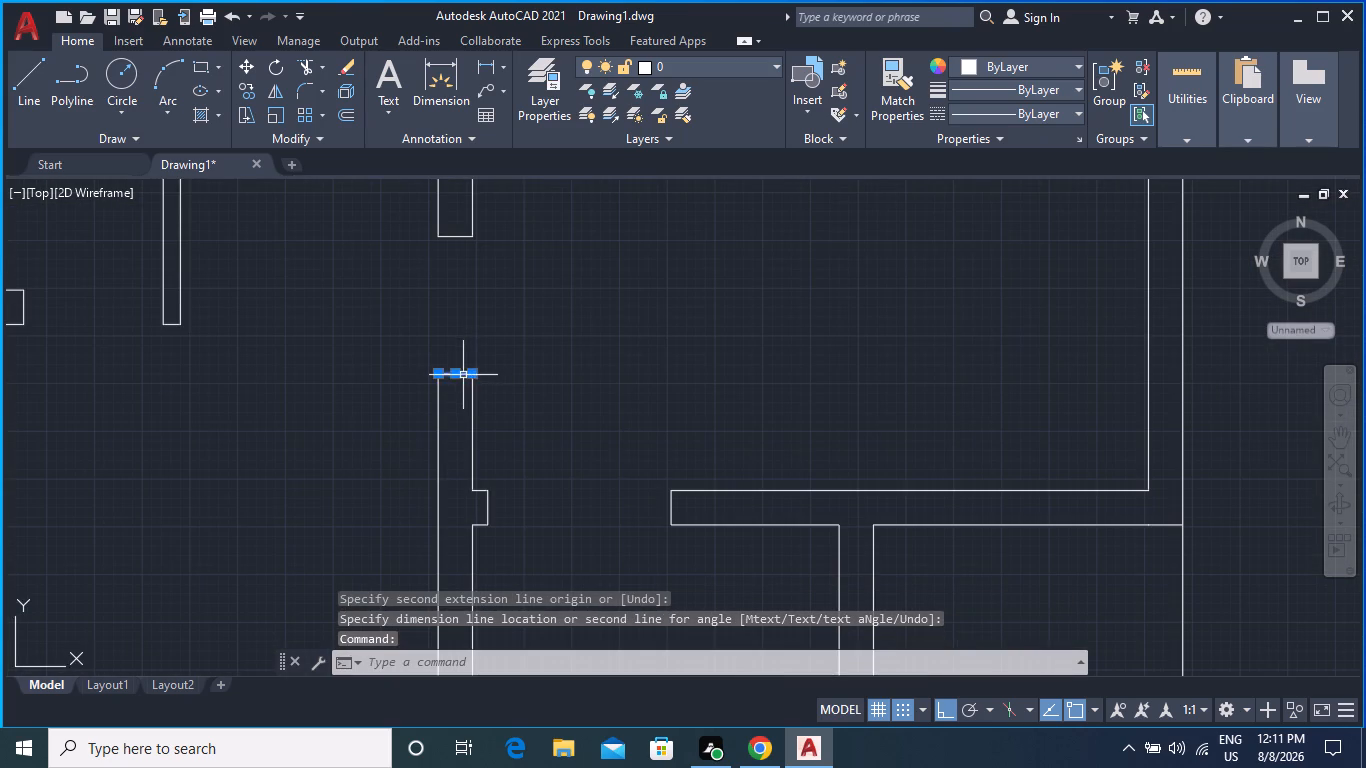
click(244, 83)
click(470, 376)
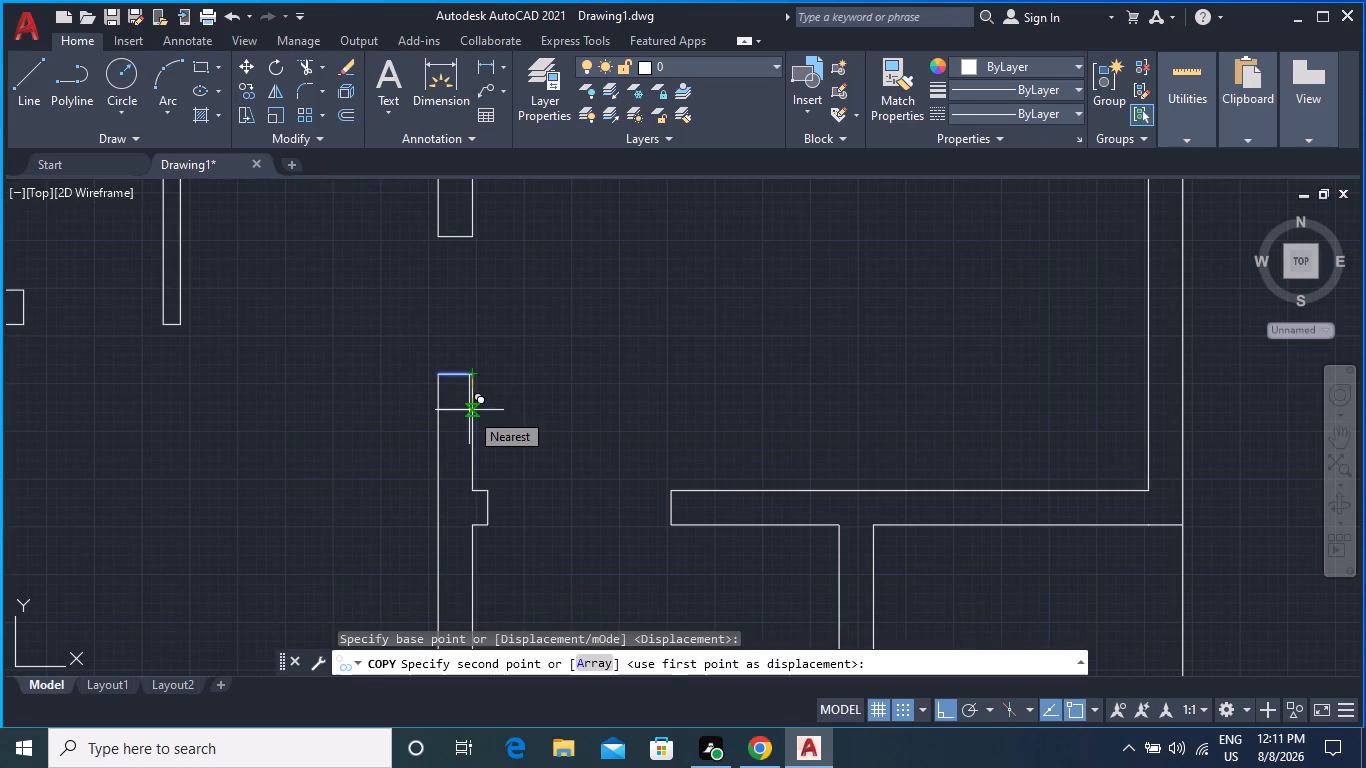
key(1)
key(apostrophe)
key(Return)
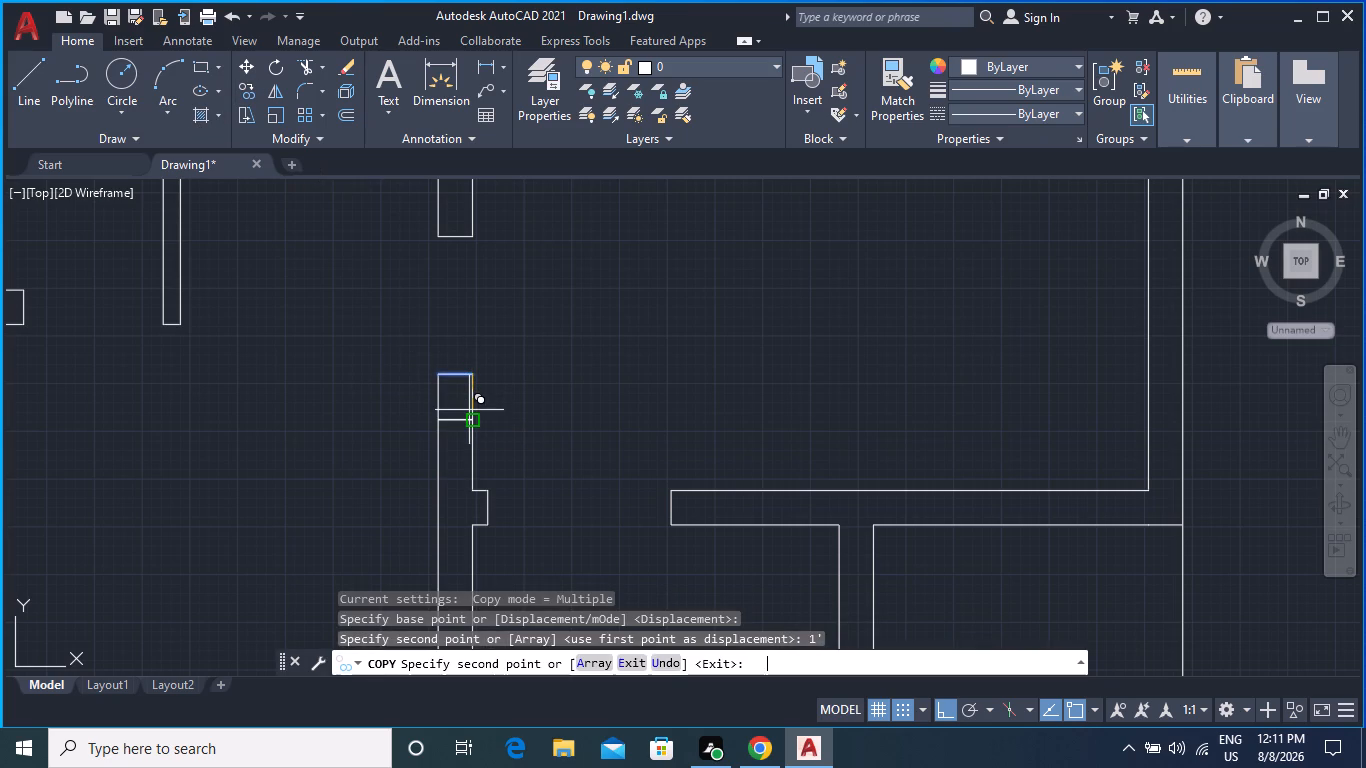
key(Escape)
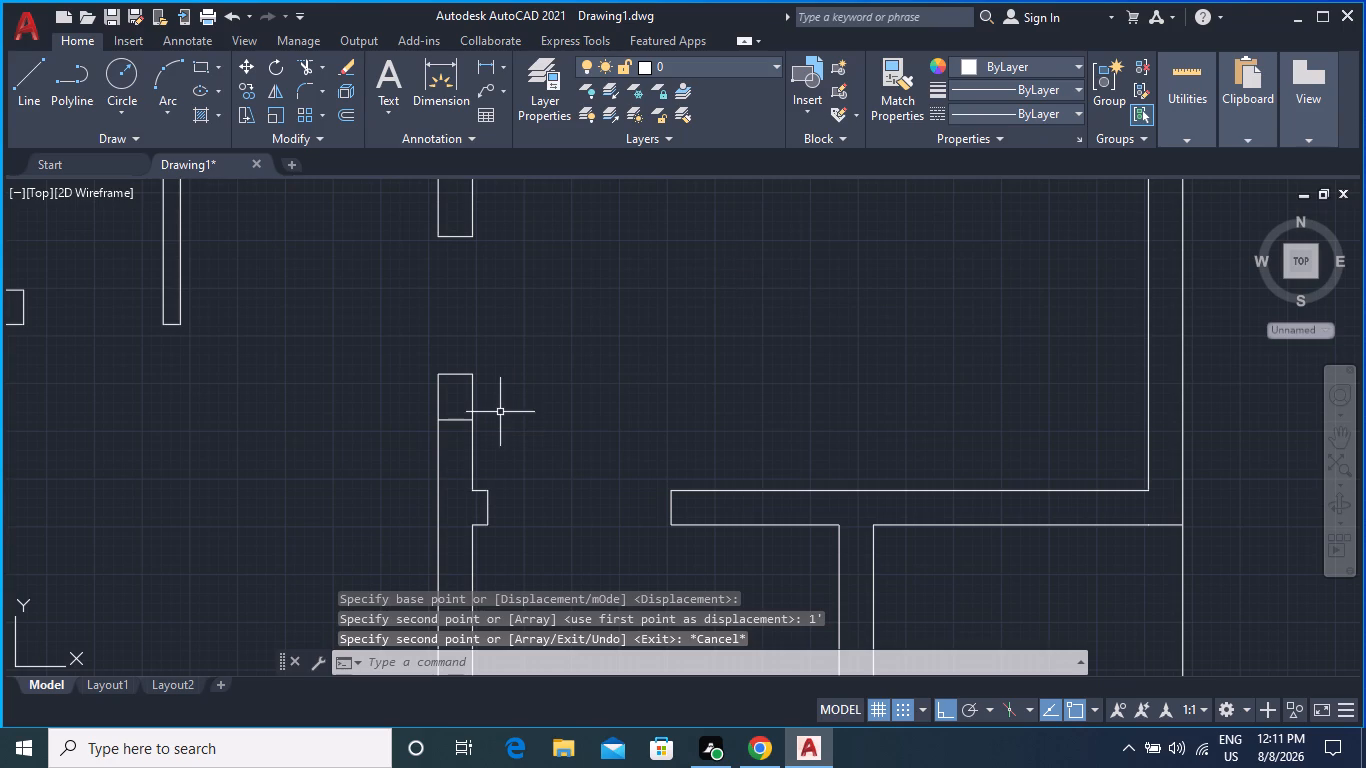
Trim both wall faces north of the copied jamb line and remove the old jamb line to widen the doorway.
key(t)
key(r)
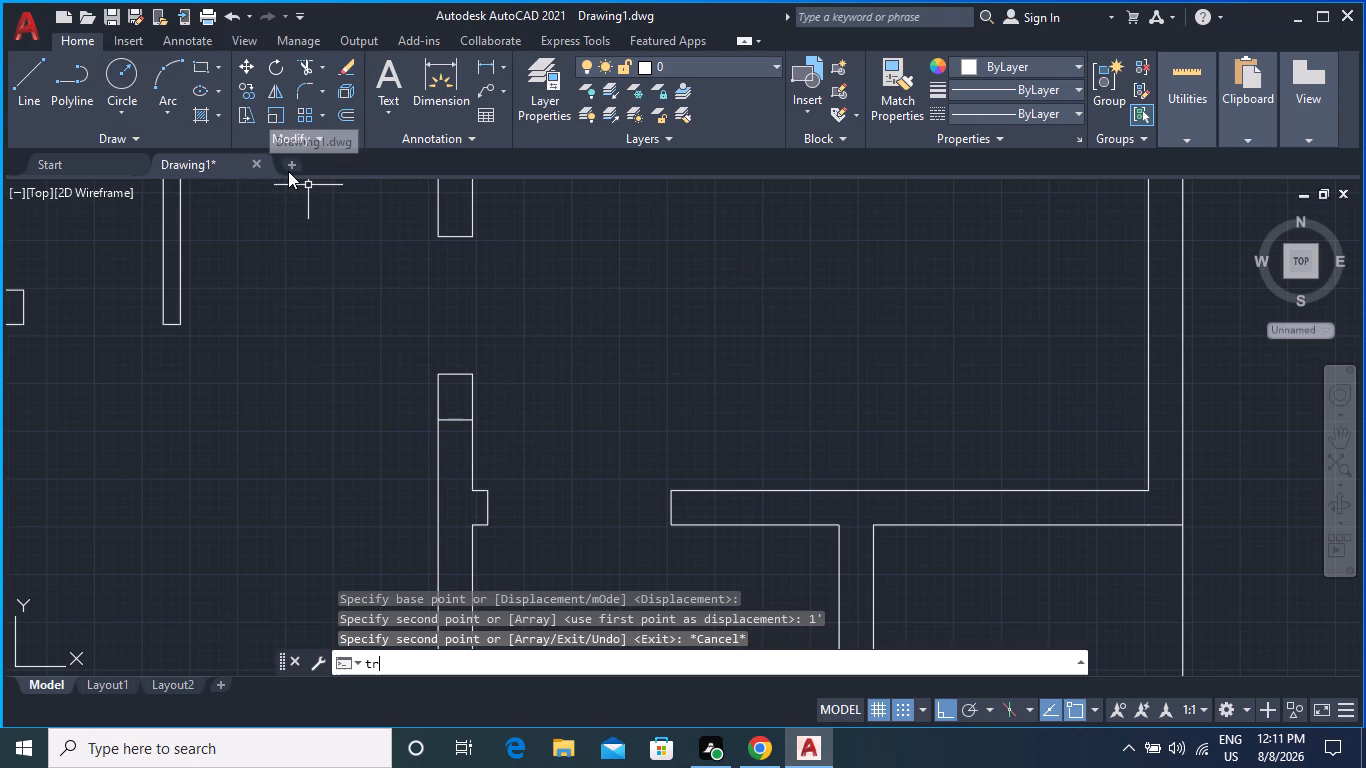
key(Return)
click(497, 397)
click(421, 392)
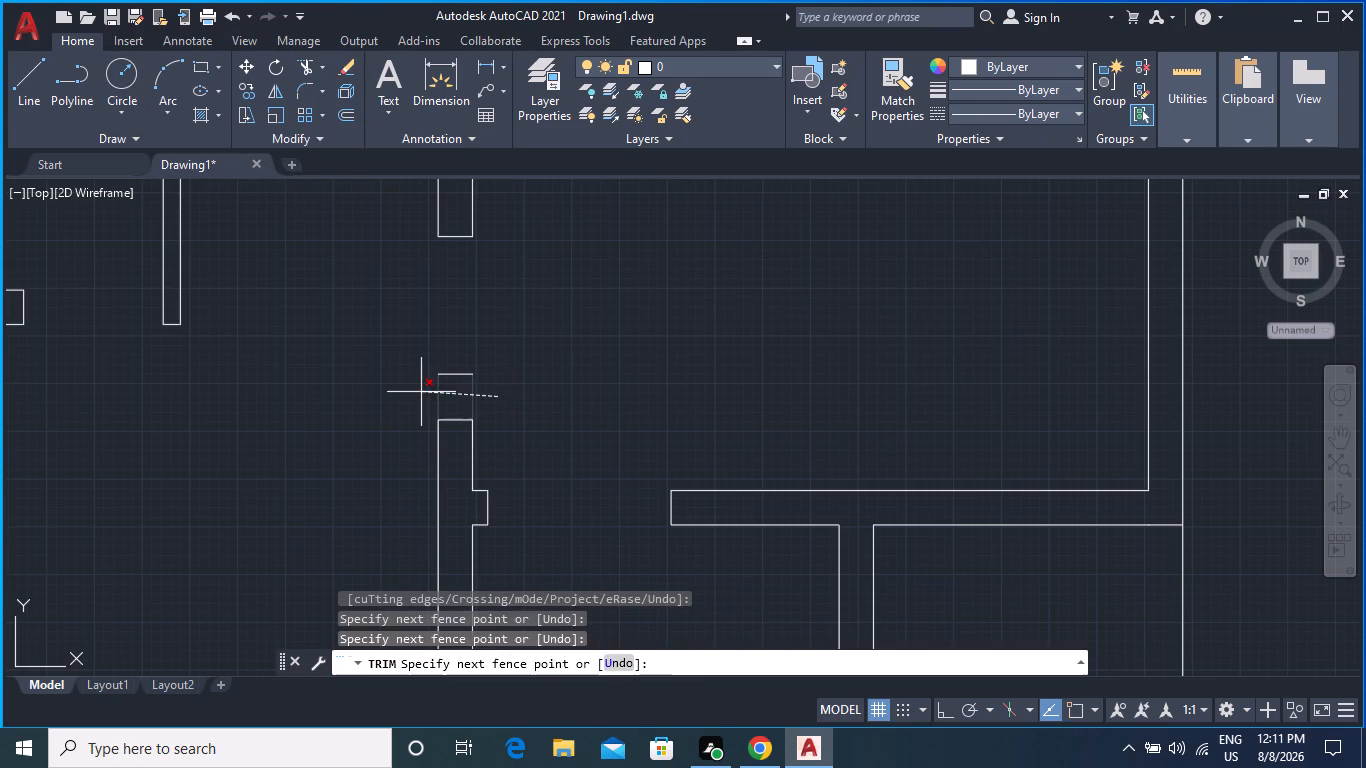
click(462, 390)
click(452, 363)
scroll(559, 359, down, 3)
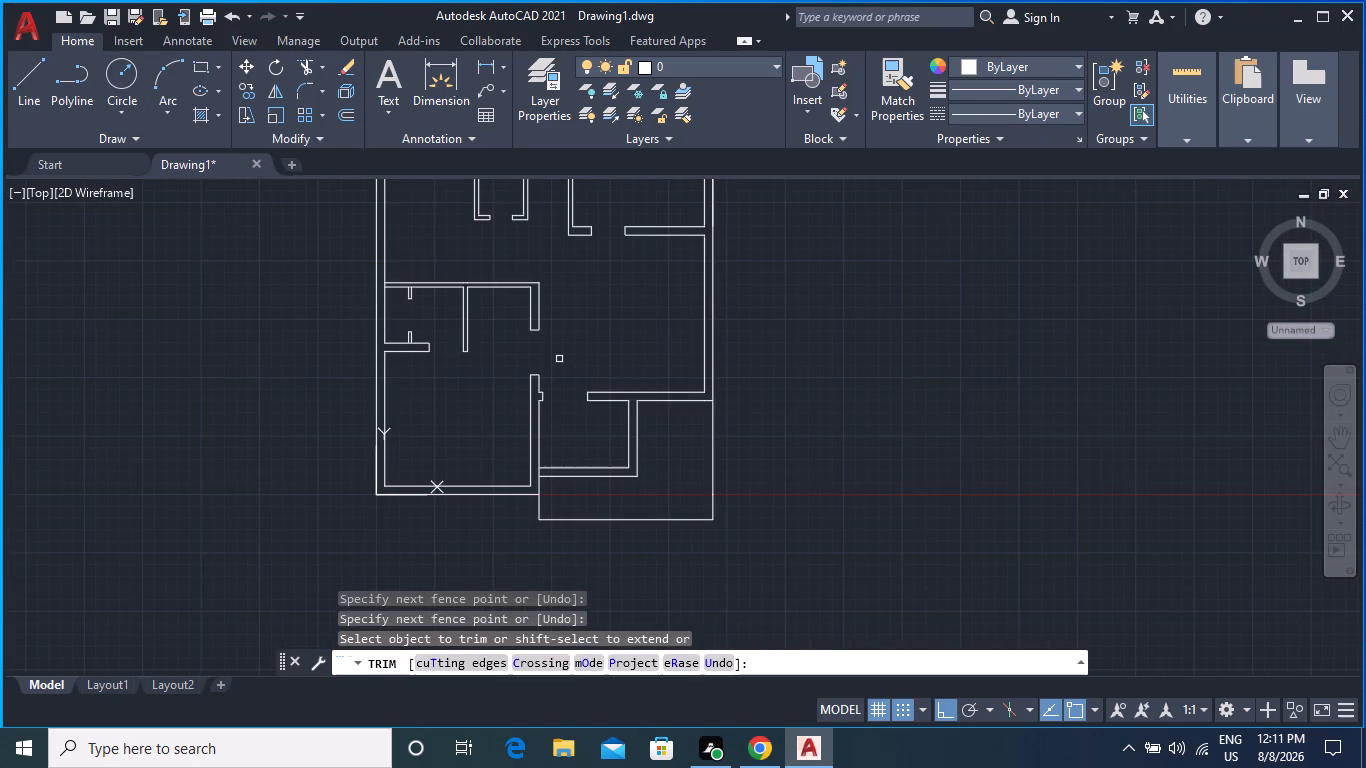
key(Escape)
Draw a short line across the south wall of the small room east of the southwest room, at the inner face's midpoint.
middle_drag(566, 354, 544, 323)
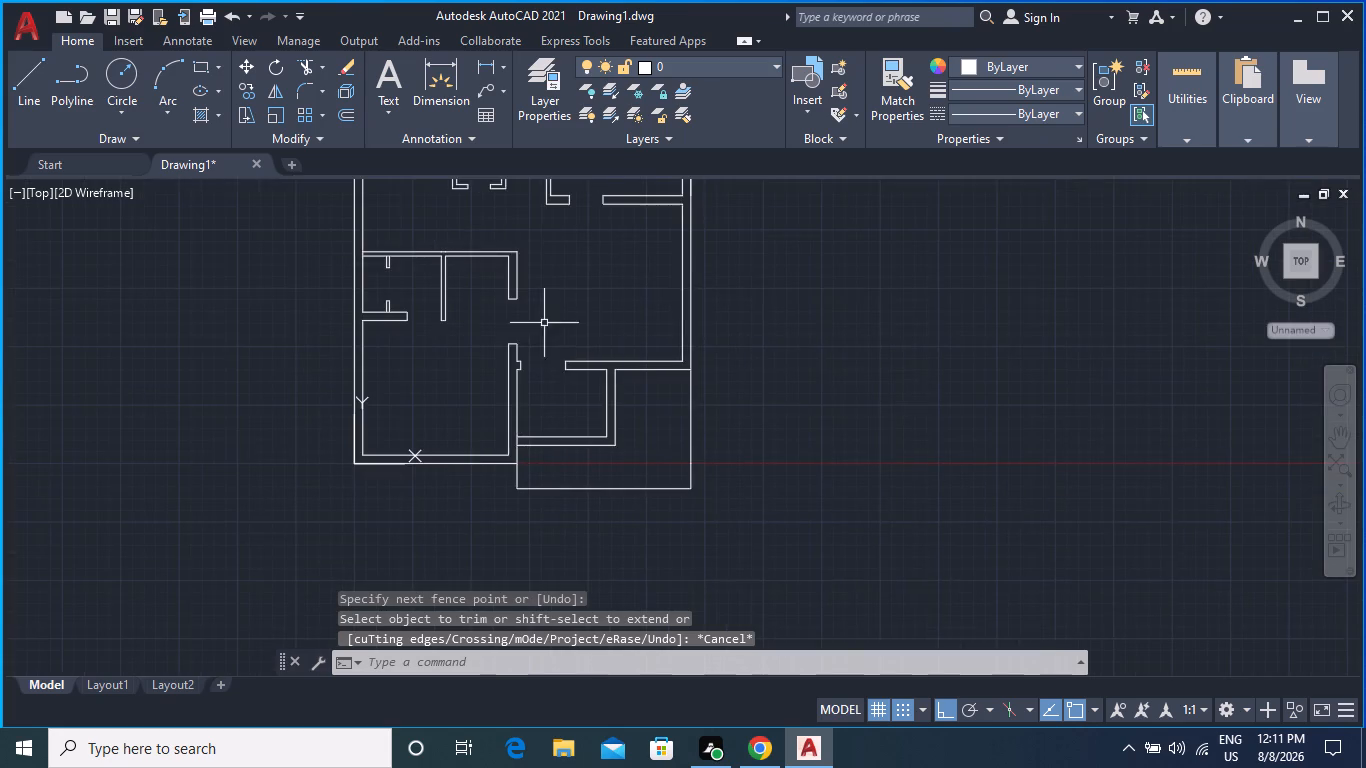
scroll(544, 342, up, 1)
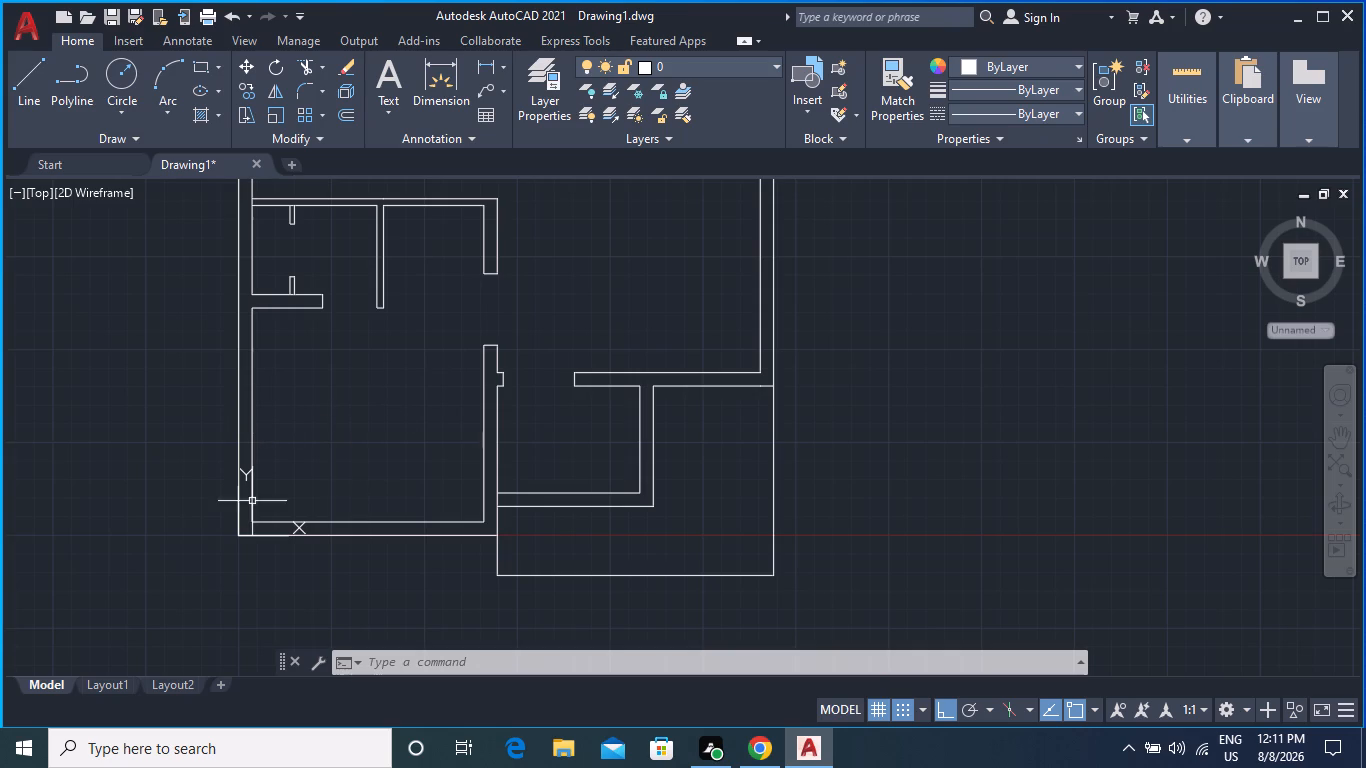
middle_drag(586, 293, 530, 389)
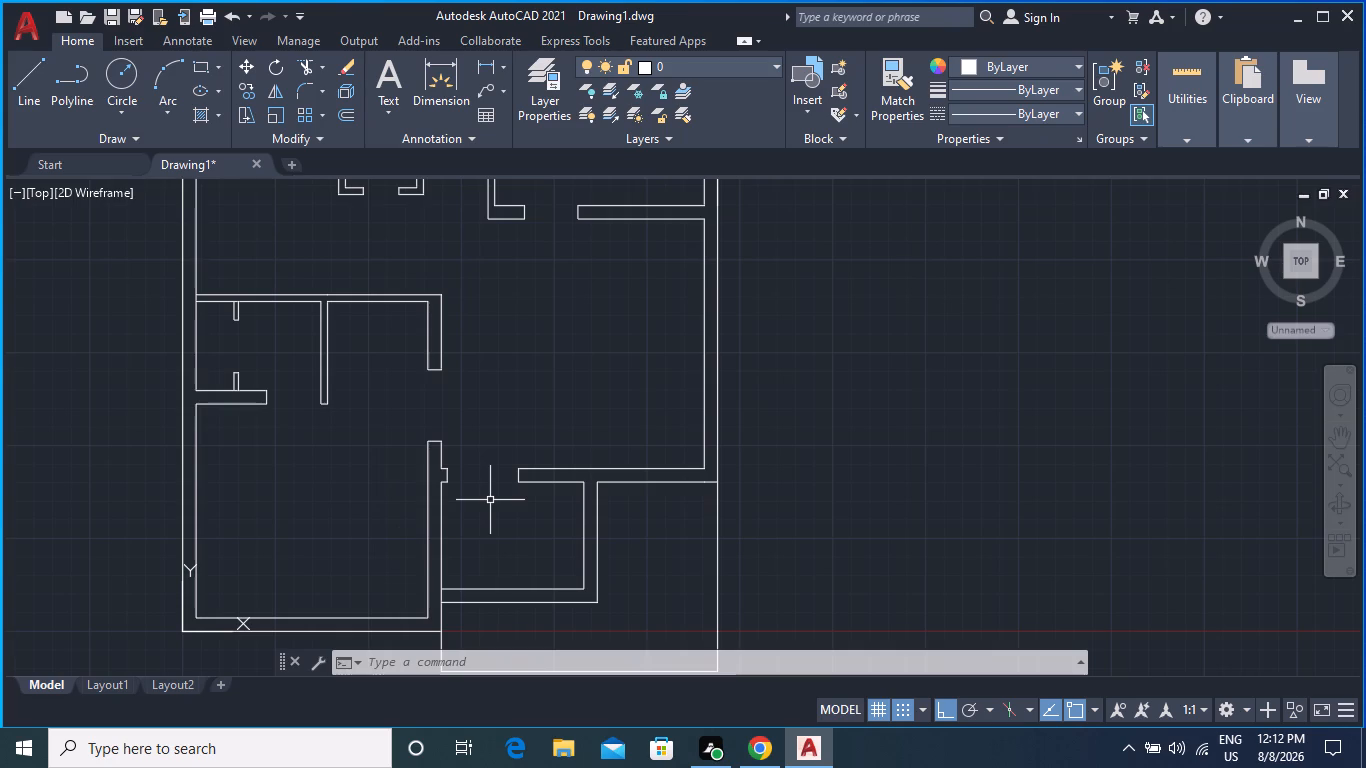
middle_drag(529, 426, 515, 404)
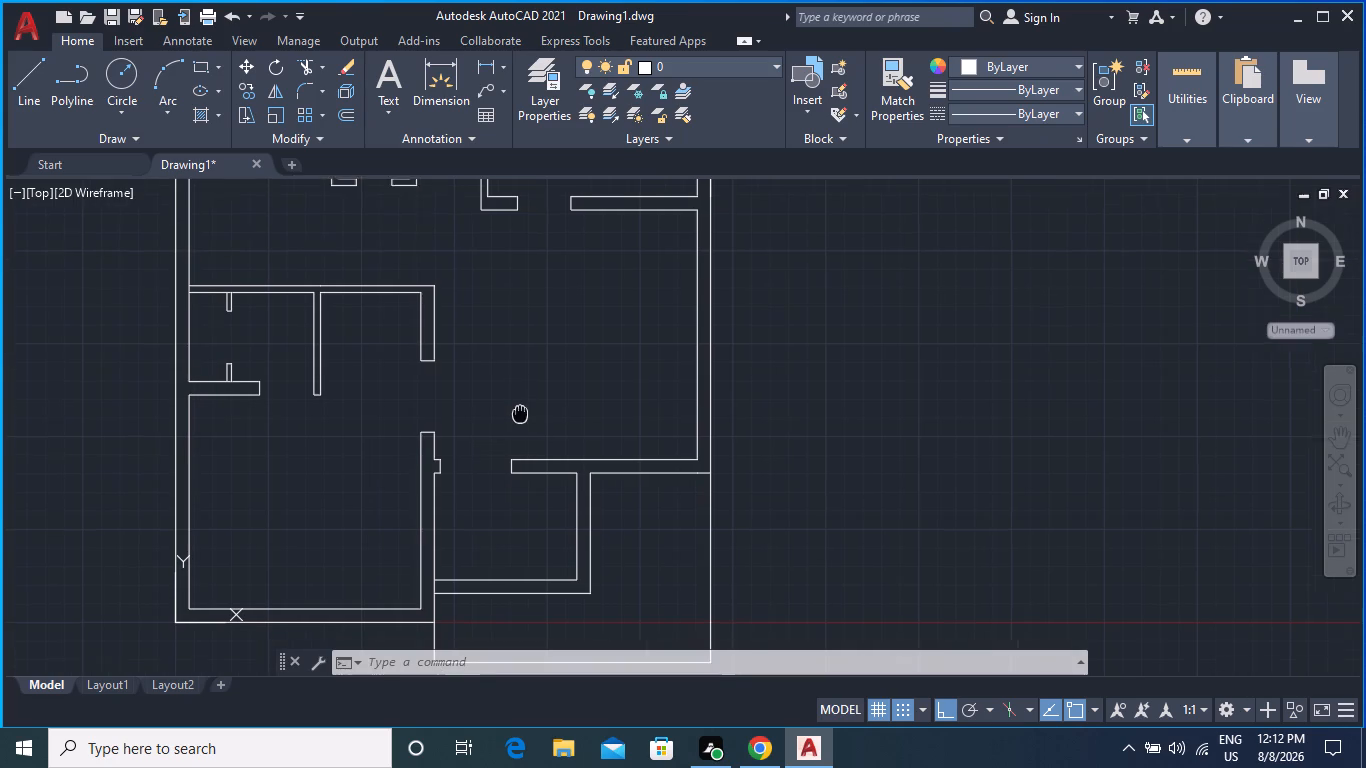
middle_drag(515, 404, 496, 359)
click(18, 85)
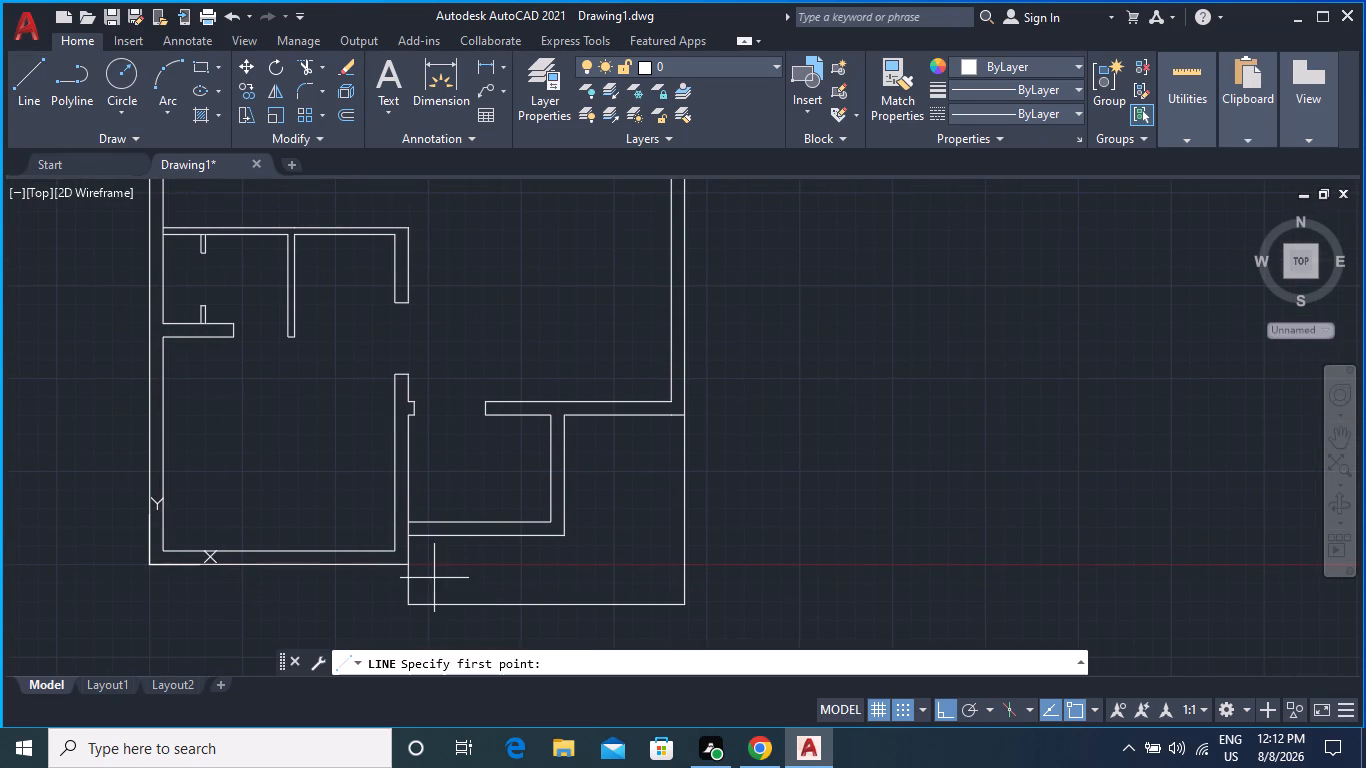
click(480, 528)
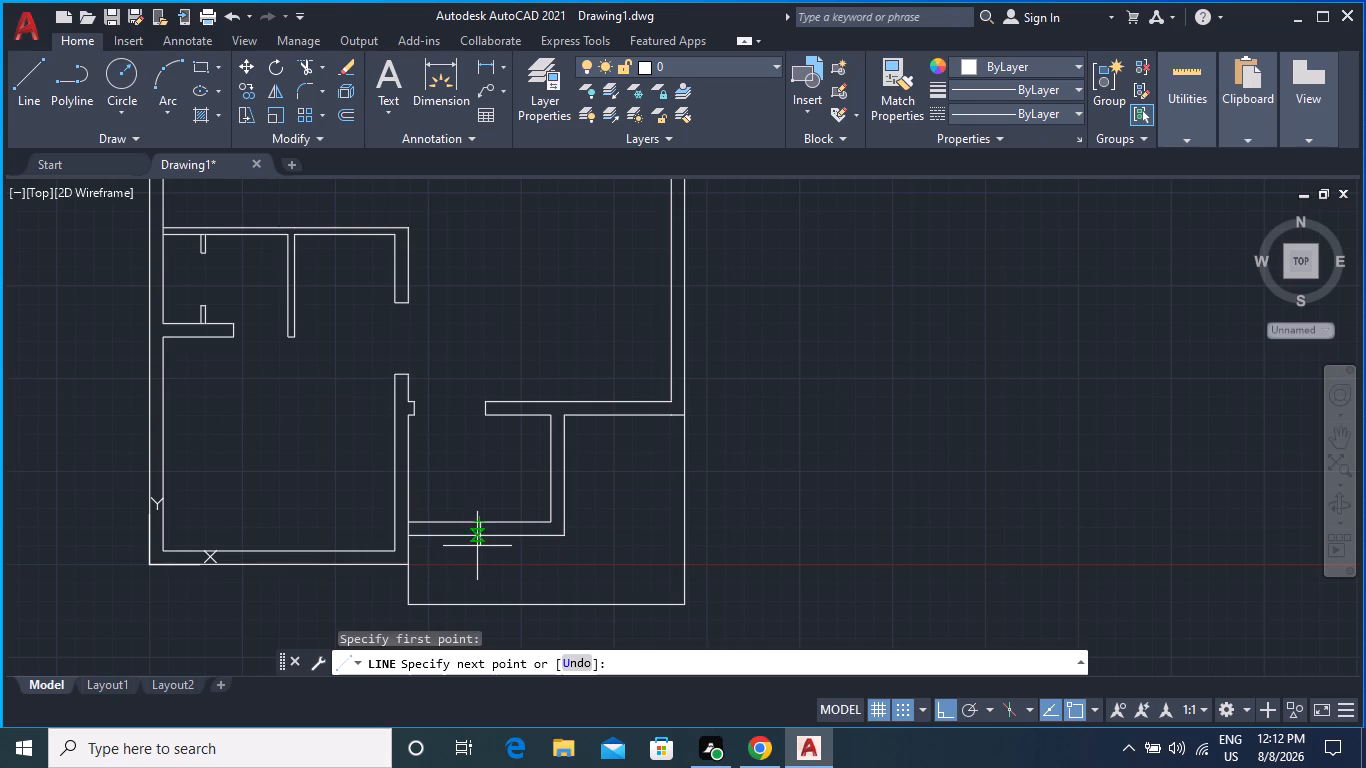
click(478, 536)
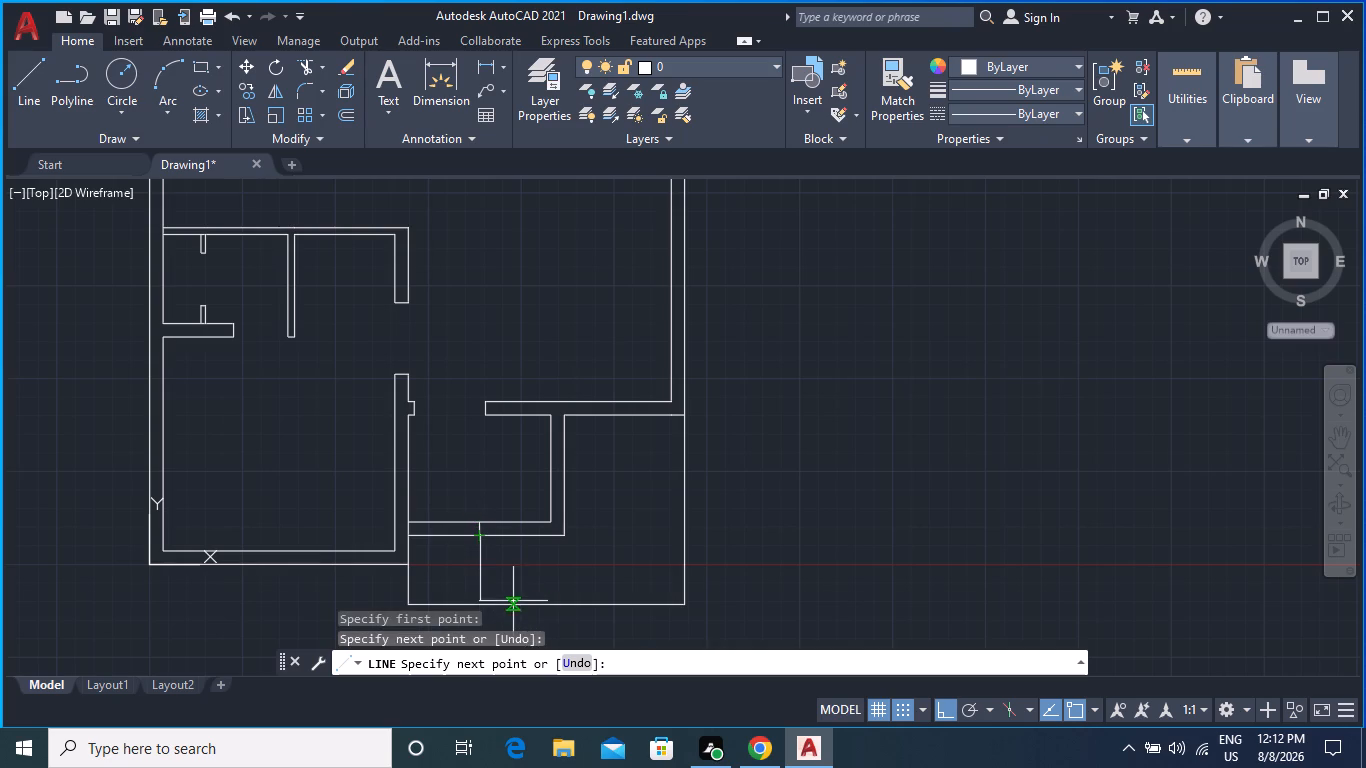
key(Escape)
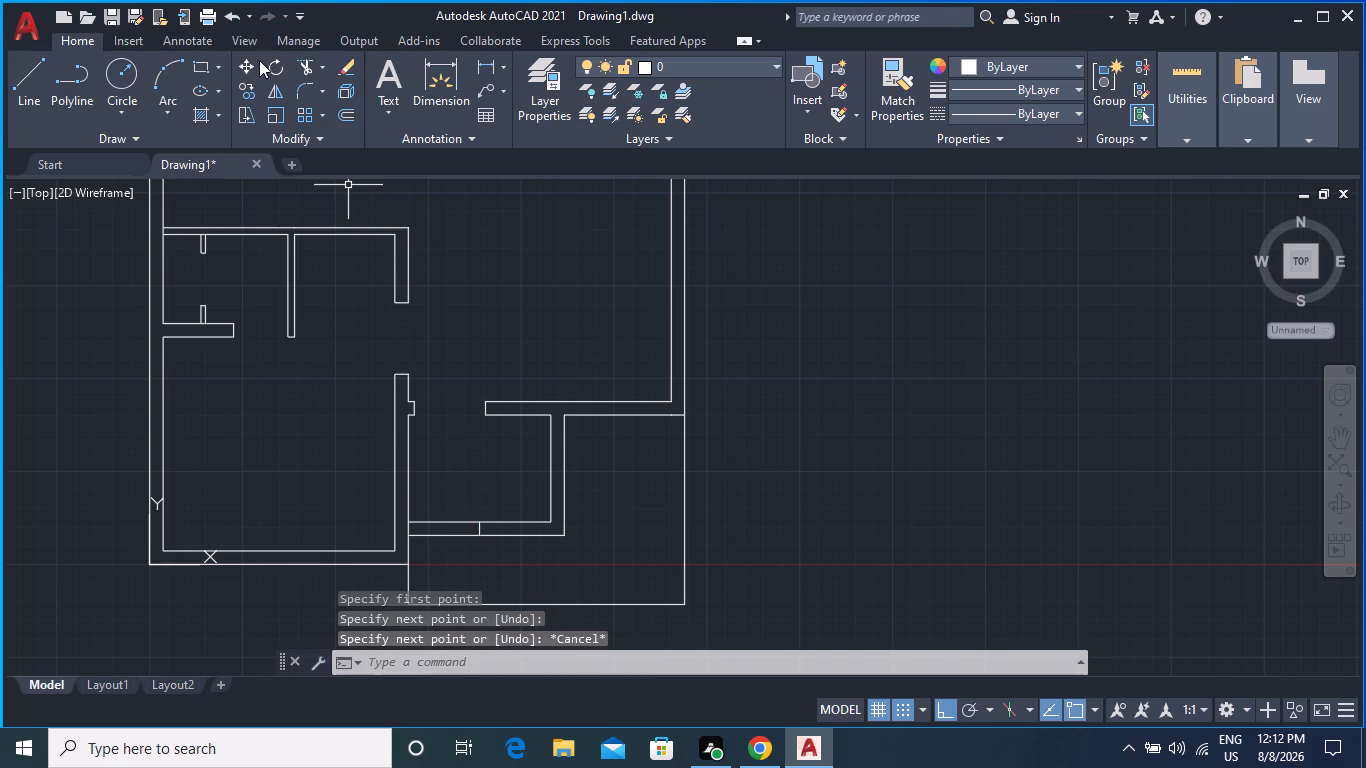
Copy the midpoint line 1'9" to the west within the small room's south wall.
click(248, 87)
scroll(443, 463, up, 1)
middle_drag(476, 526, 481, 463)
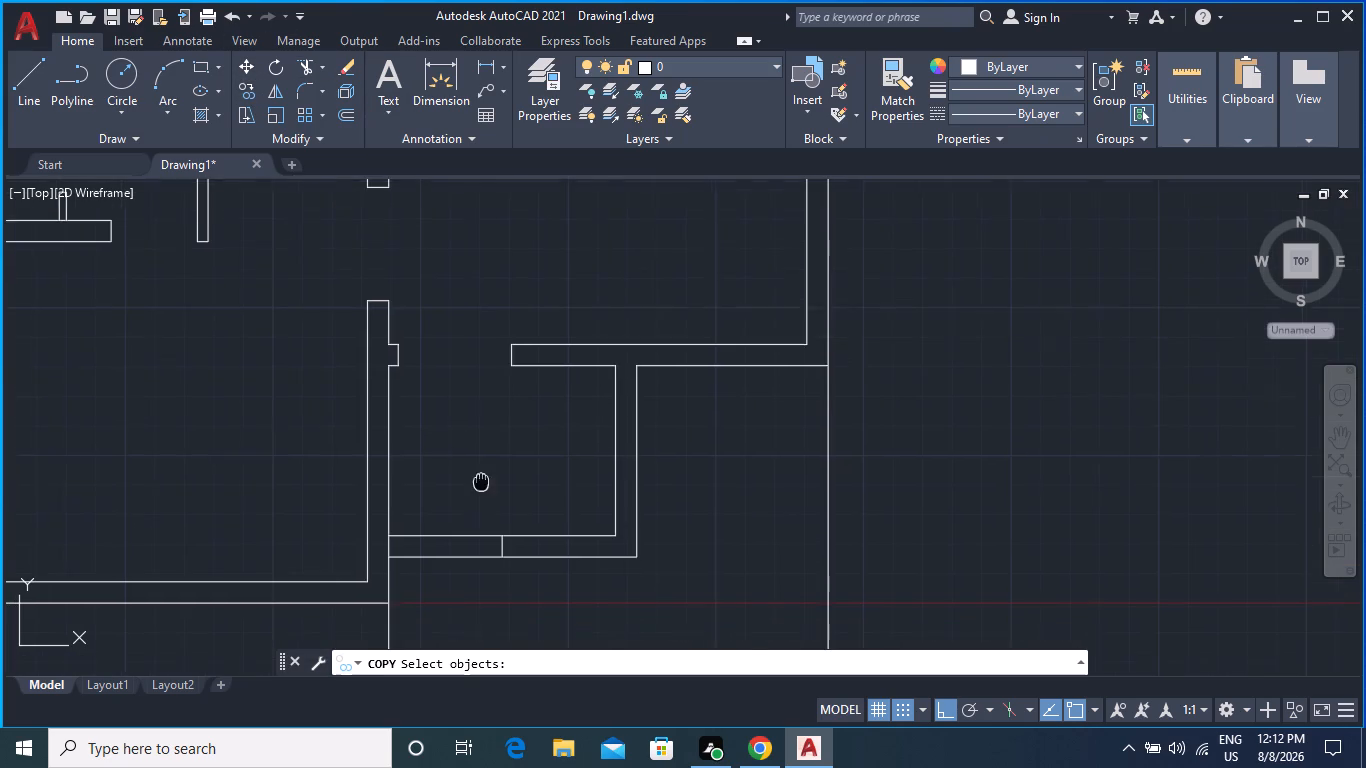
middle_drag(481, 463, 485, 374)
scroll(499, 435, up, 2)
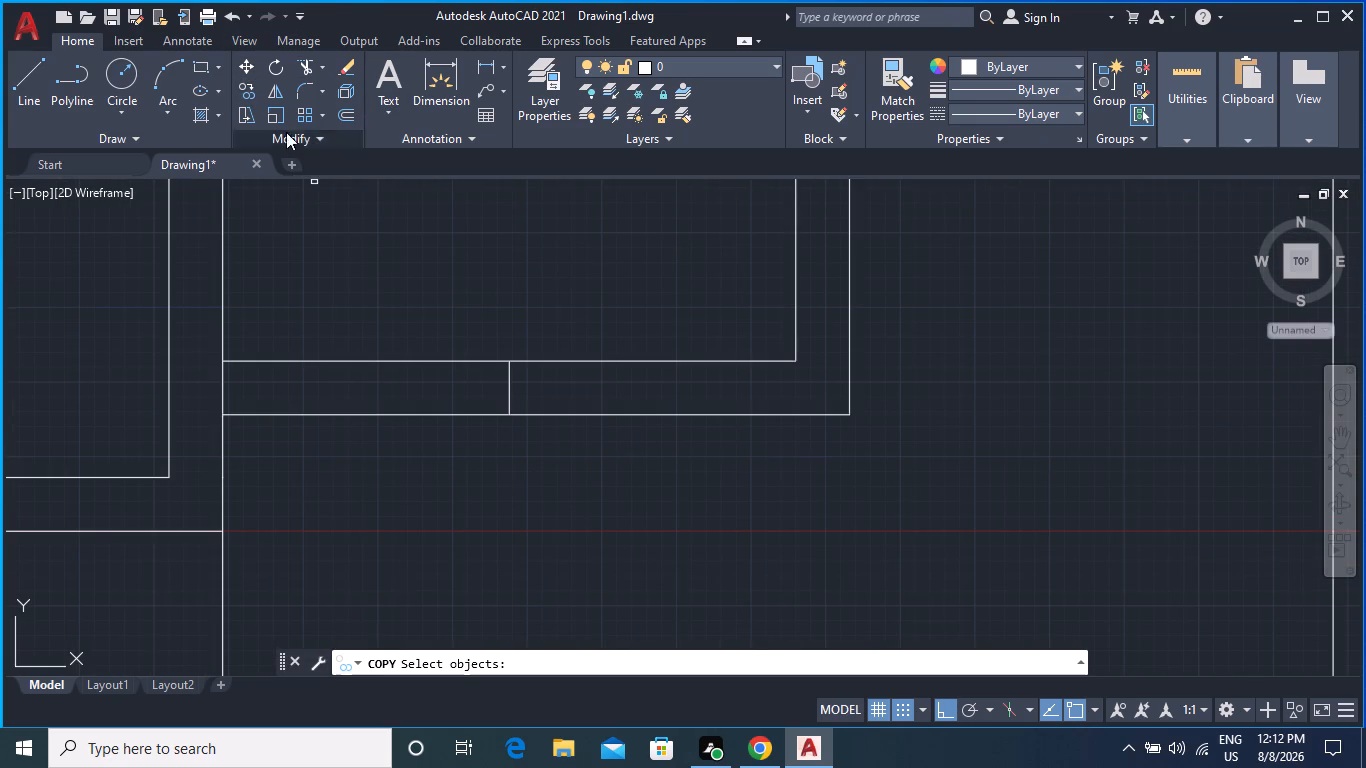
click(240, 88)
click(508, 397)
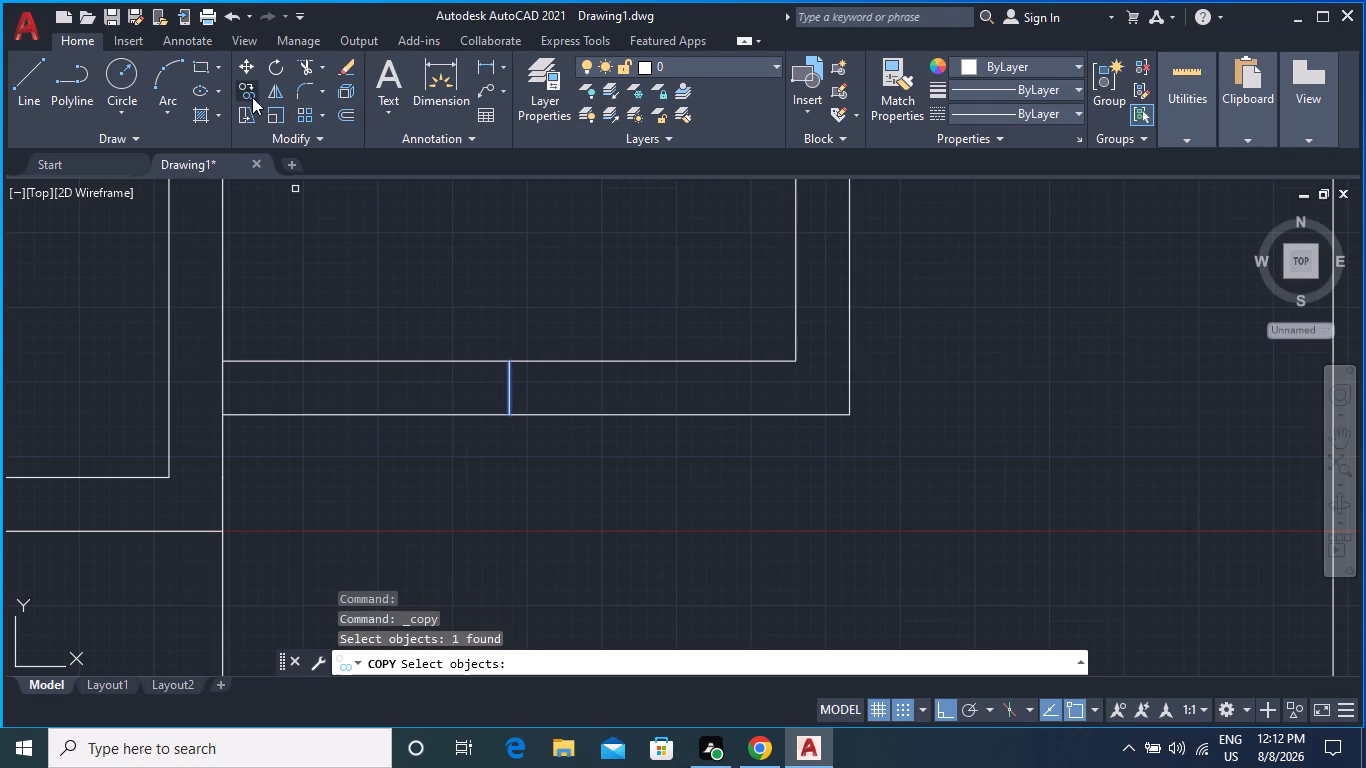
key(Return)
click(512, 416)
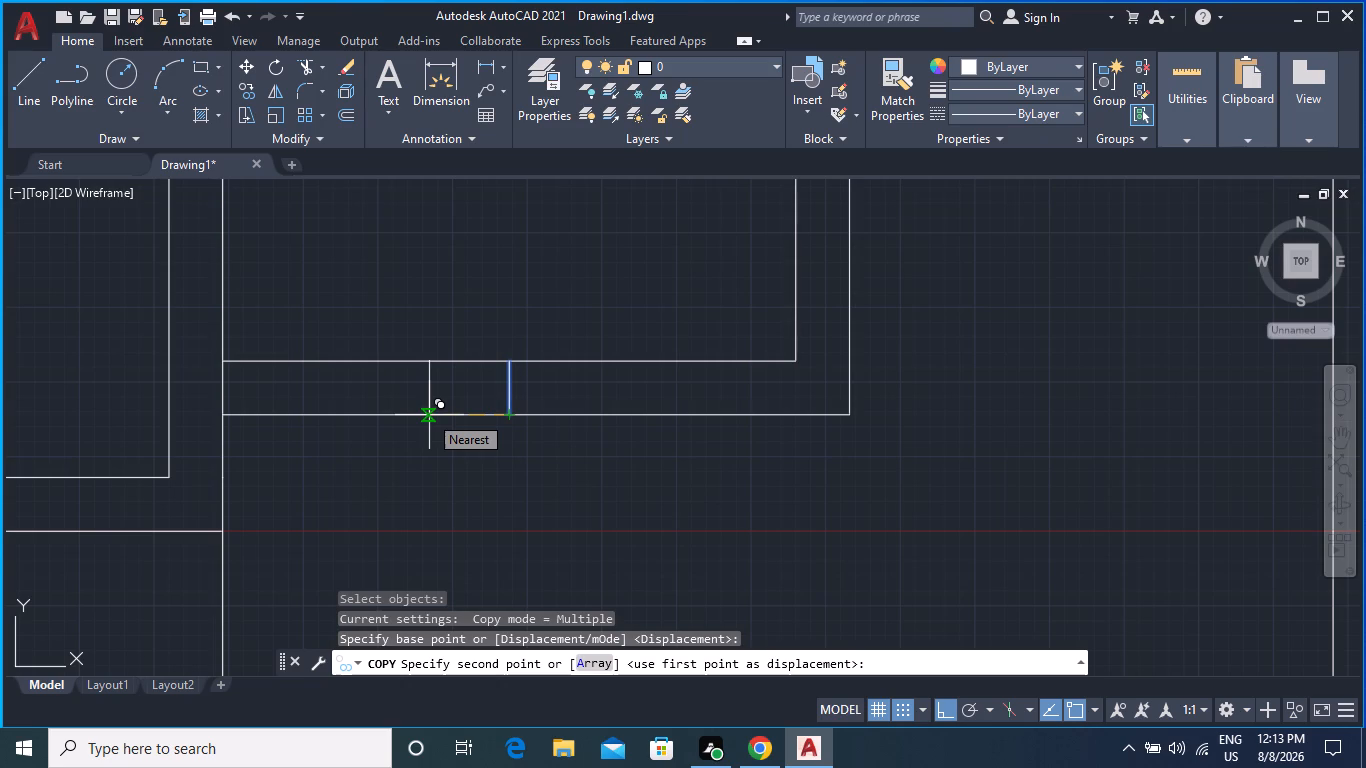
key(1)
key(apostrophe)
key(9)
key(shift+quotedbl)
key(Return)
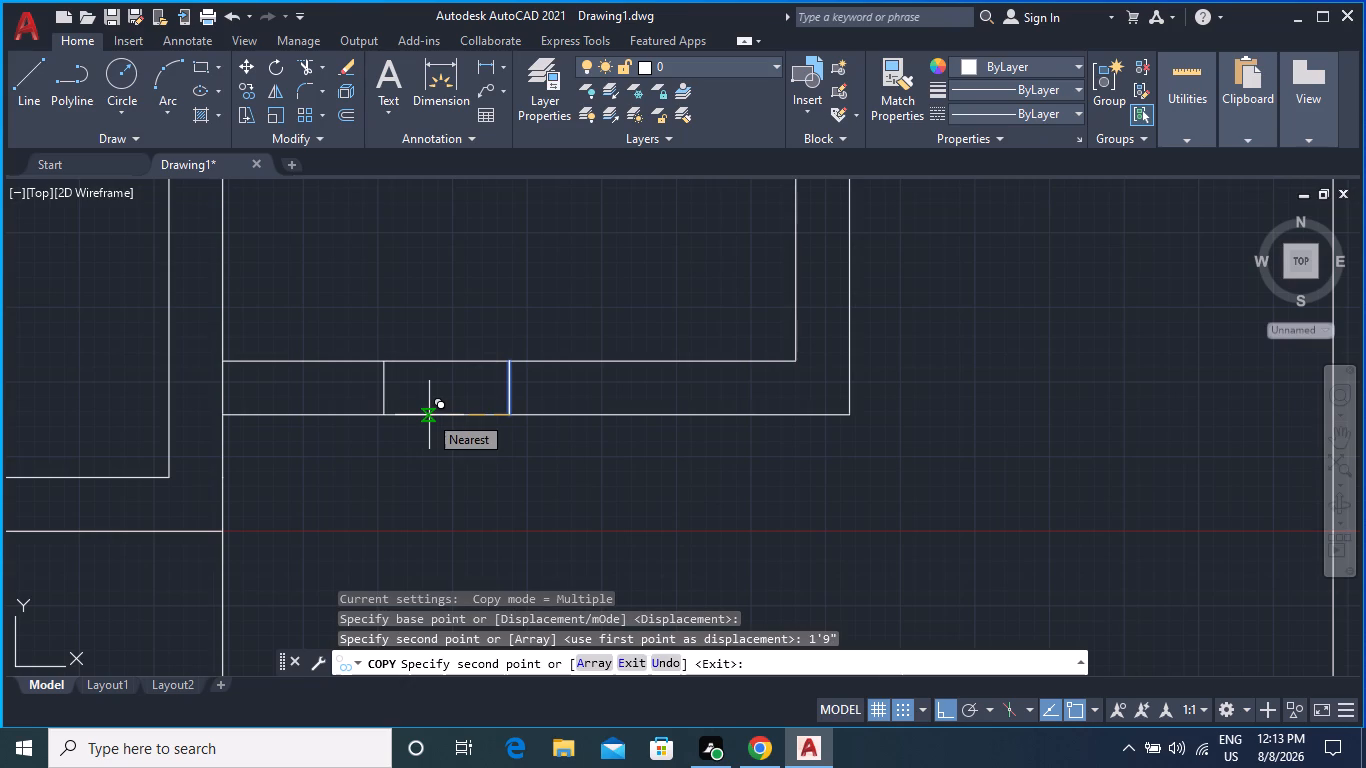
key(Return)
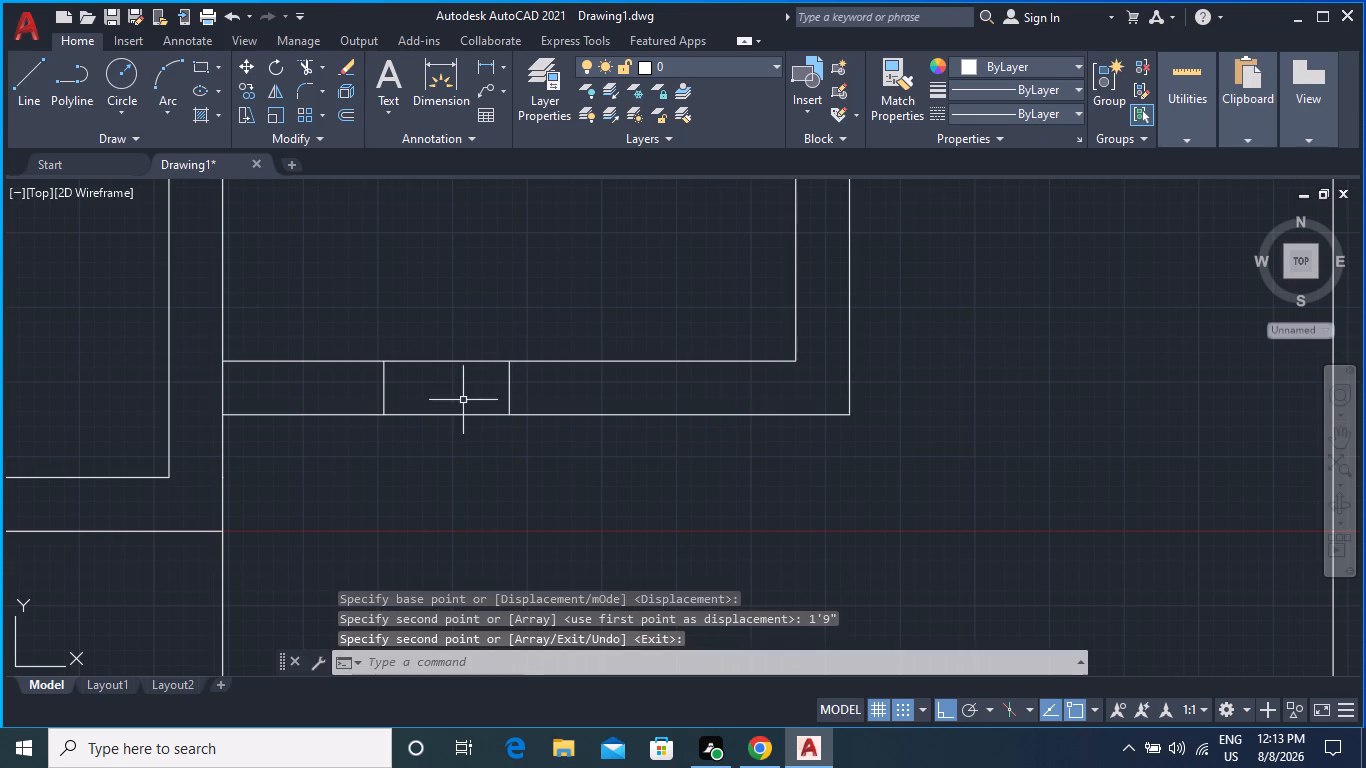
Delete the original midpoint line across the small room's south wall.
click(509, 396)
key(Delete)
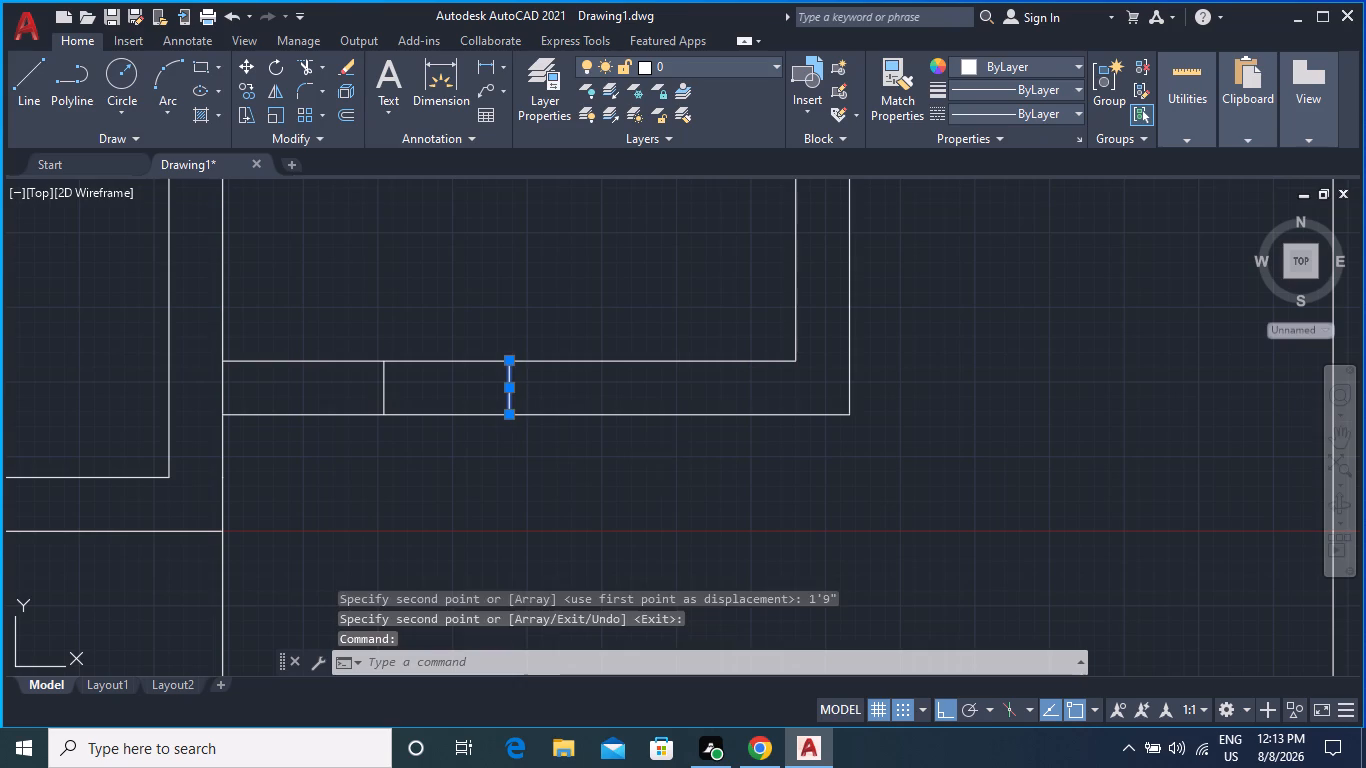
Copy the remaining jamb line in the small room's south wall 3'6" to the east.
click(384, 384)
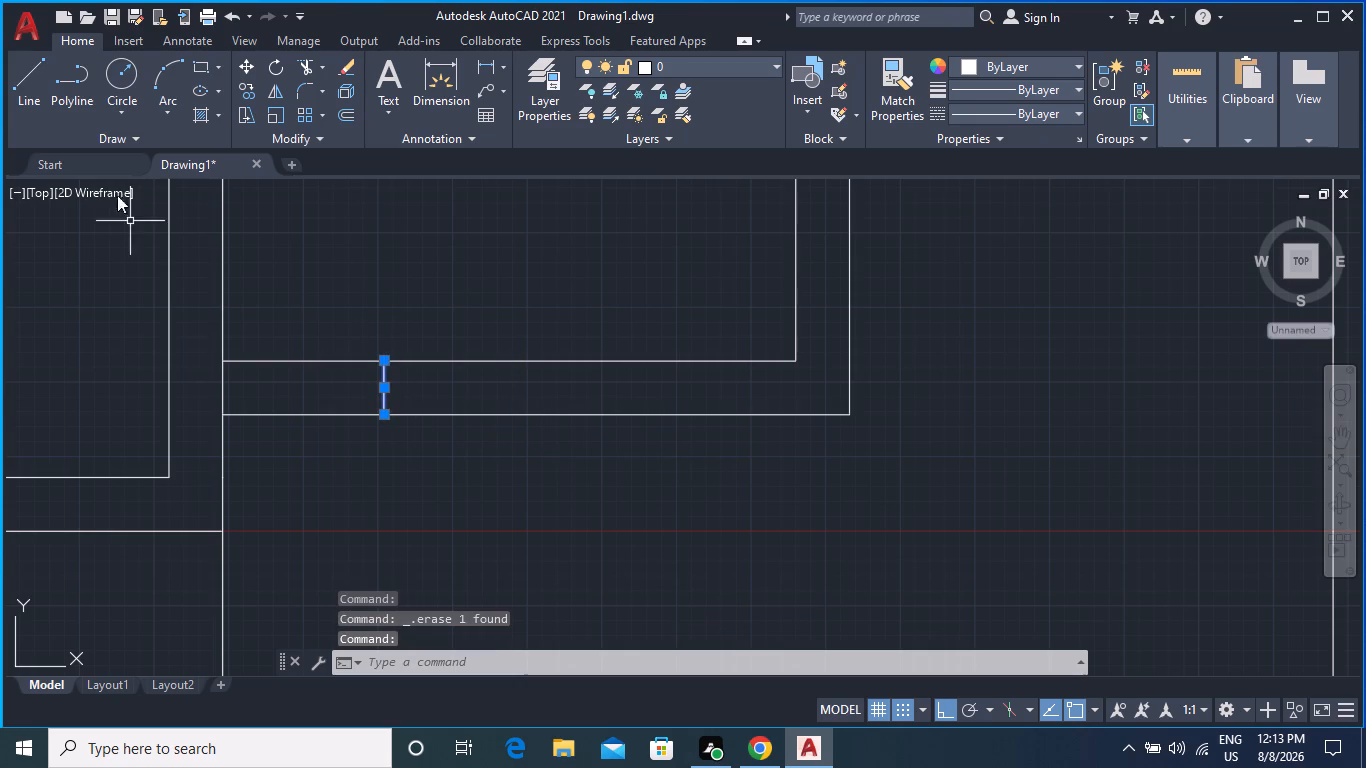
click(247, 100)
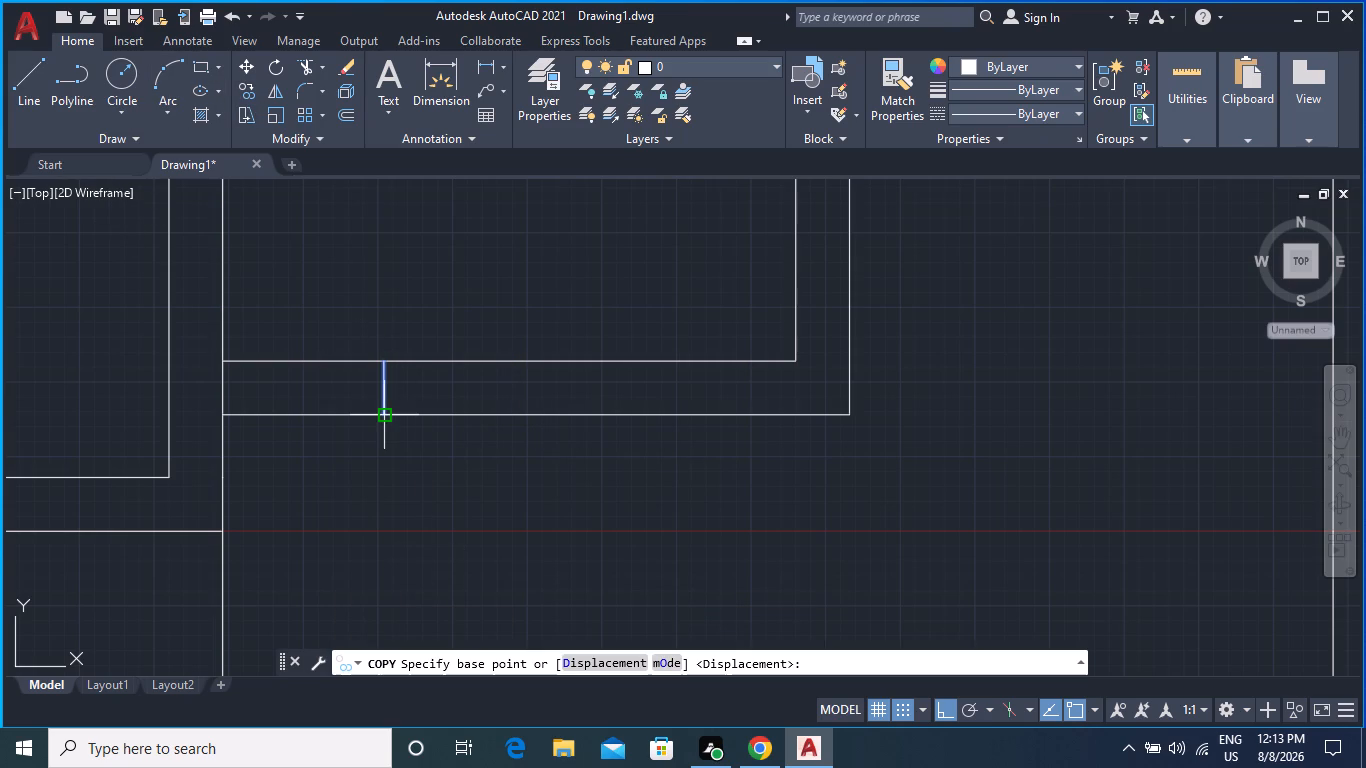
click(383, 408)
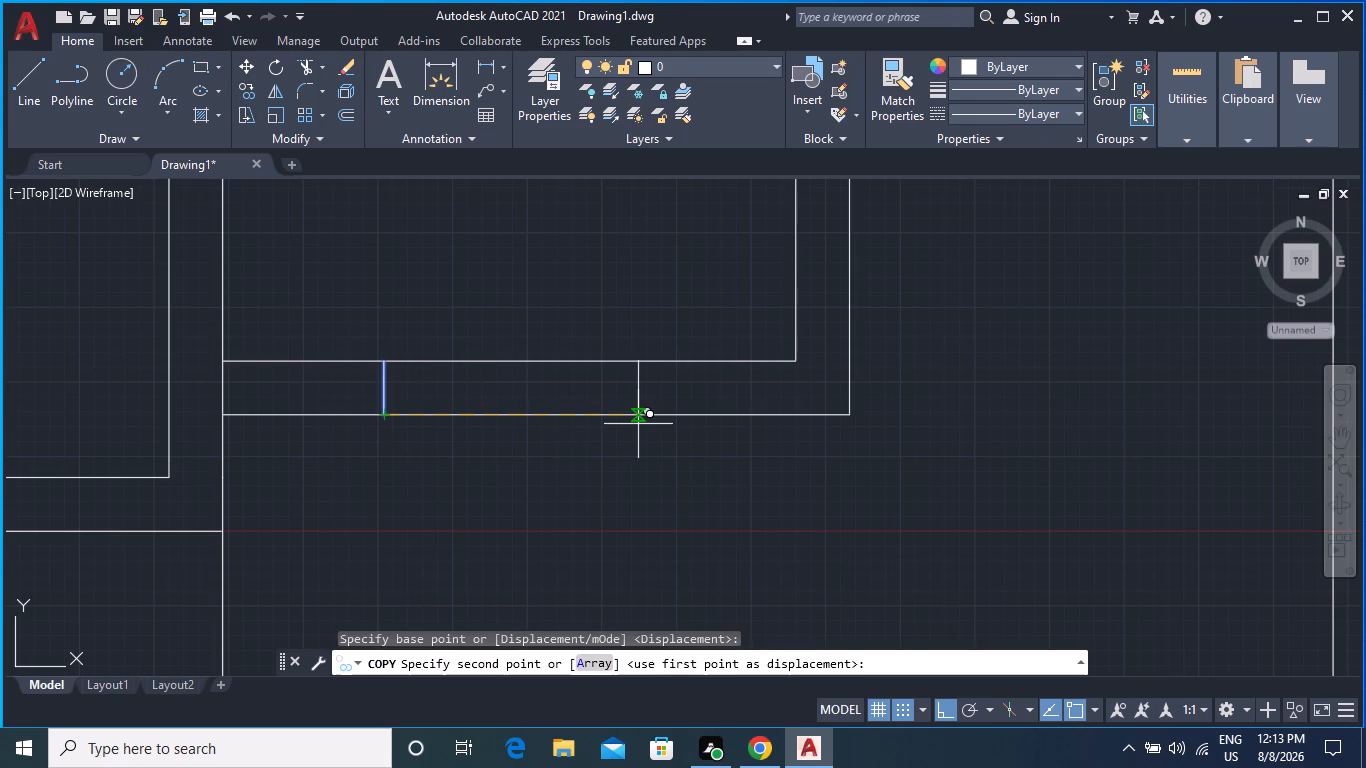
text(3')
text(6")
key(Return)
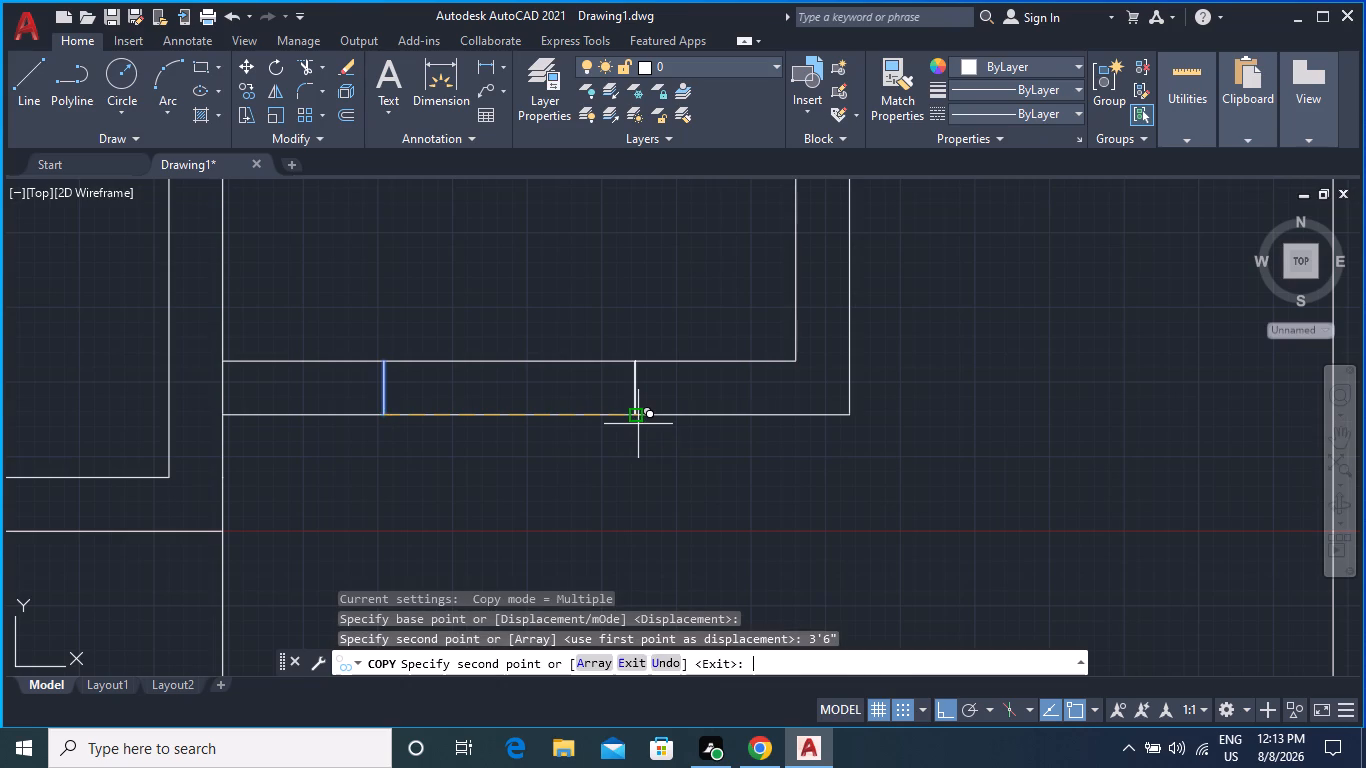
key(Return)
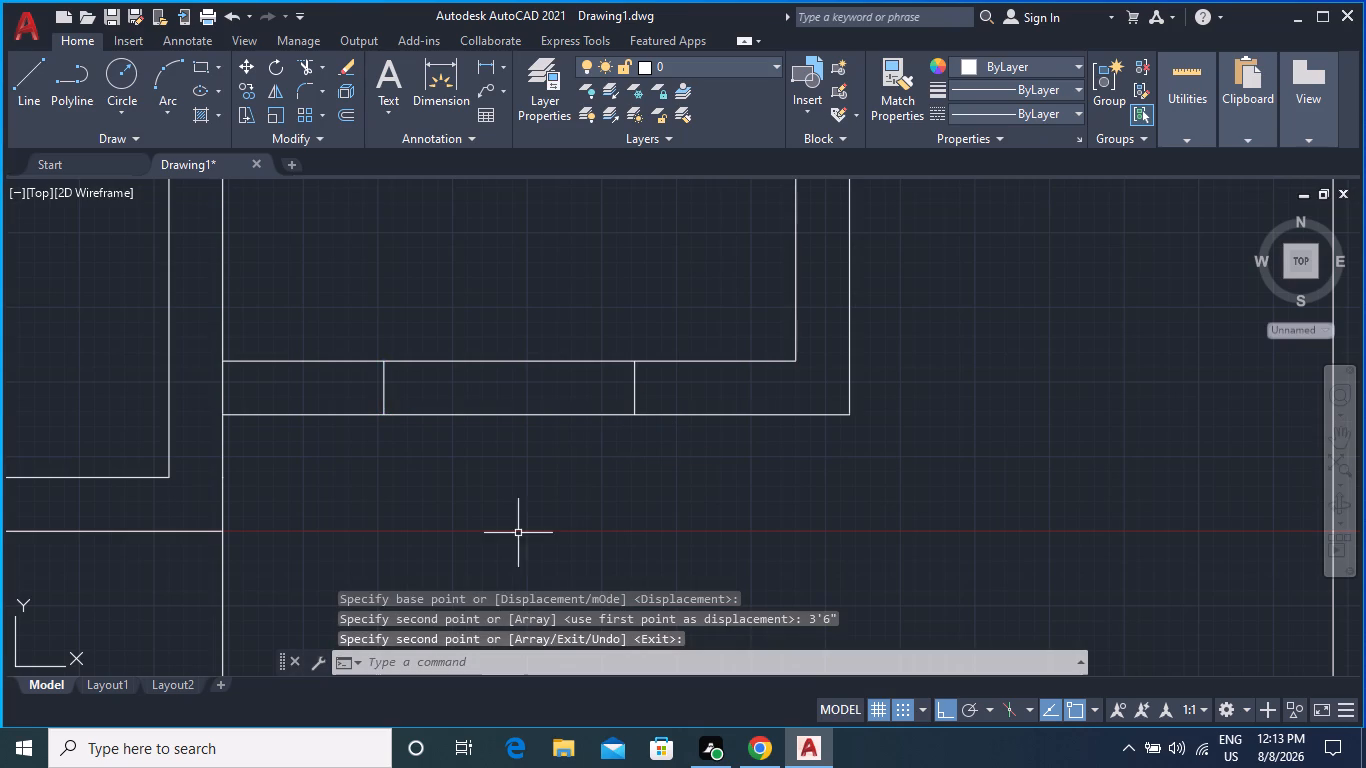
Trim both faces of the small room's south wall between its two jamb lines to open a doorway.
text(tr)
key(Return)
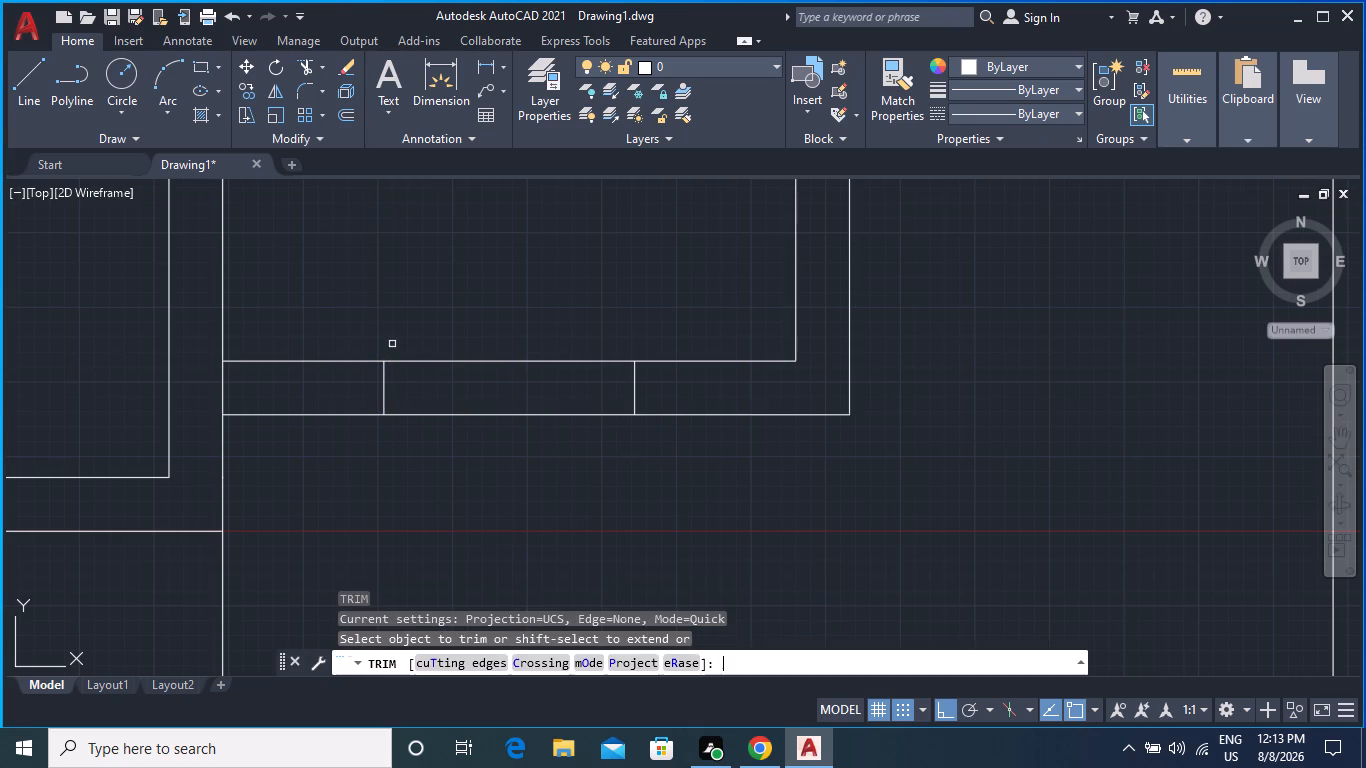
click(490, 282)
click(527, 522)
scroll(526, 487, down, 3)
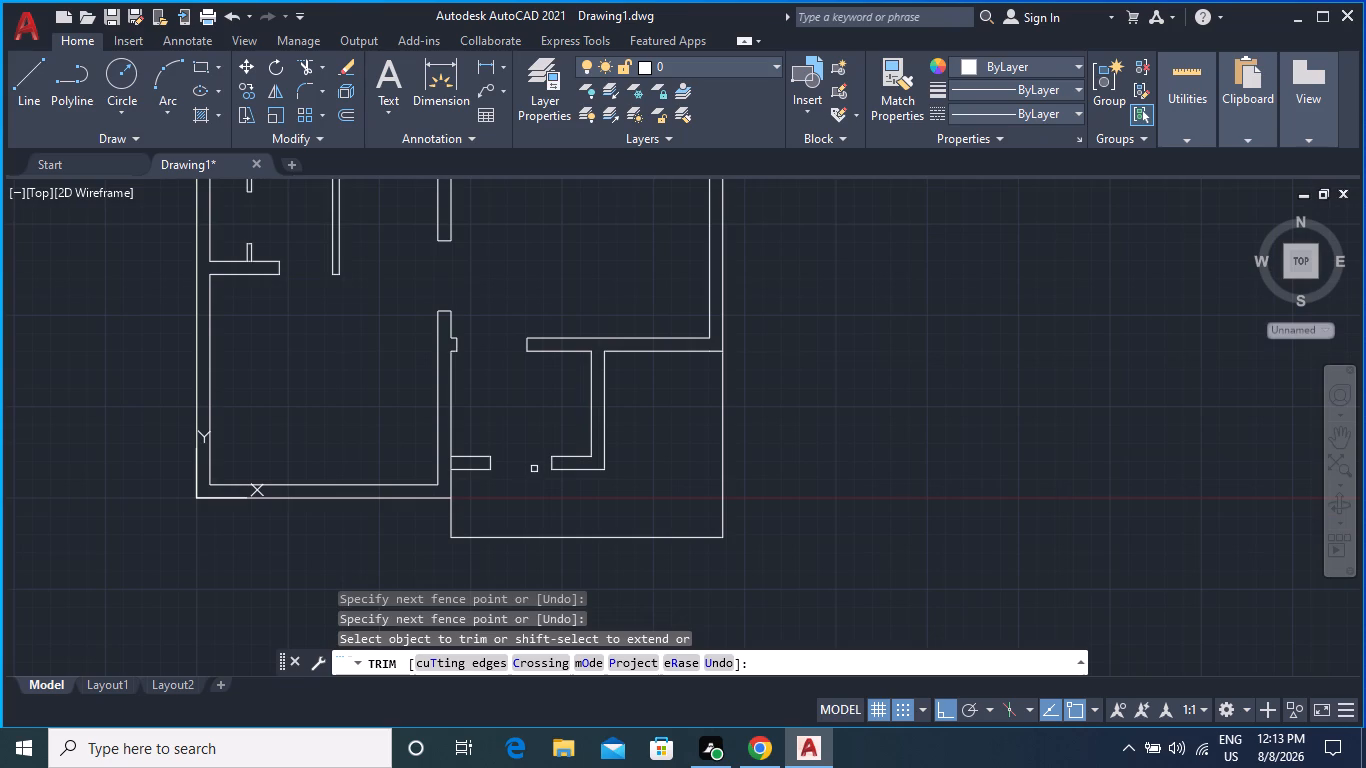
middle_drag(543, 458, 543, 423)
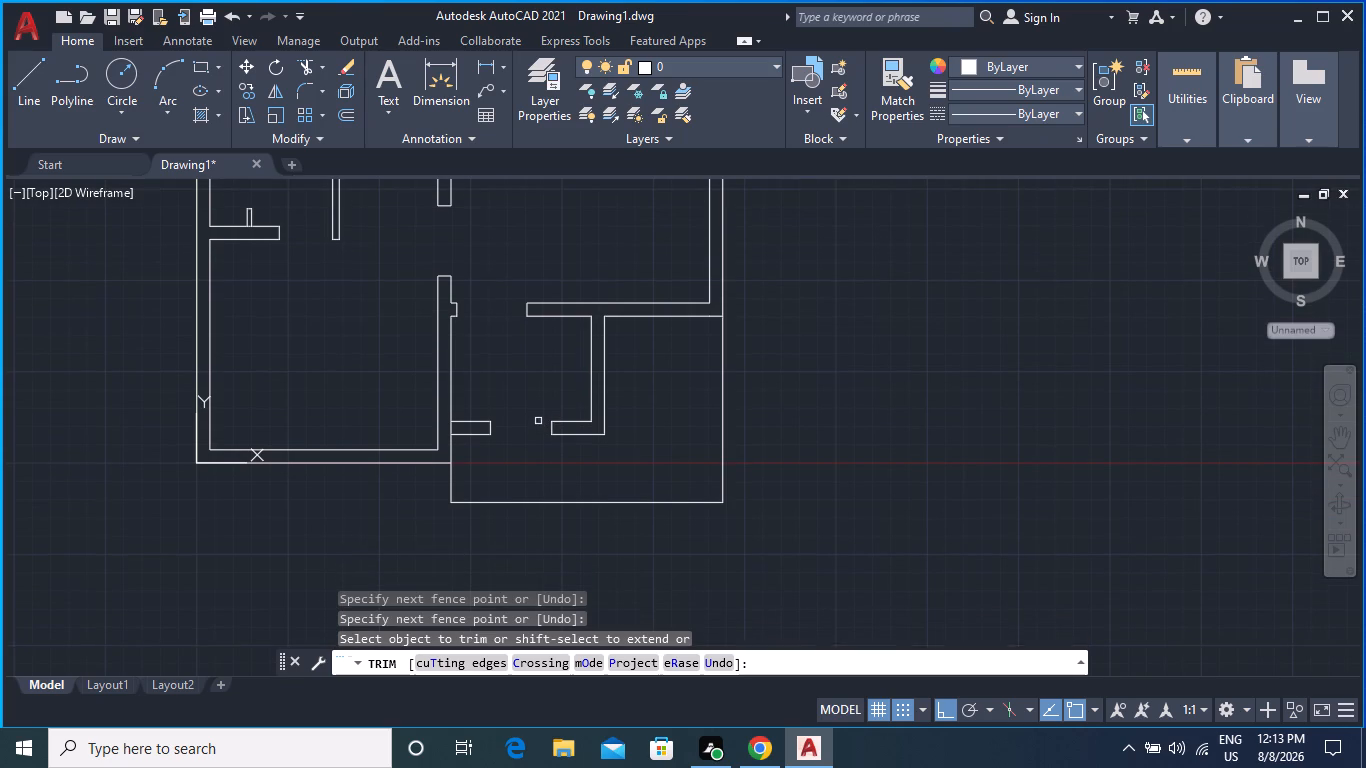
scroll(546, 441, up, 2)
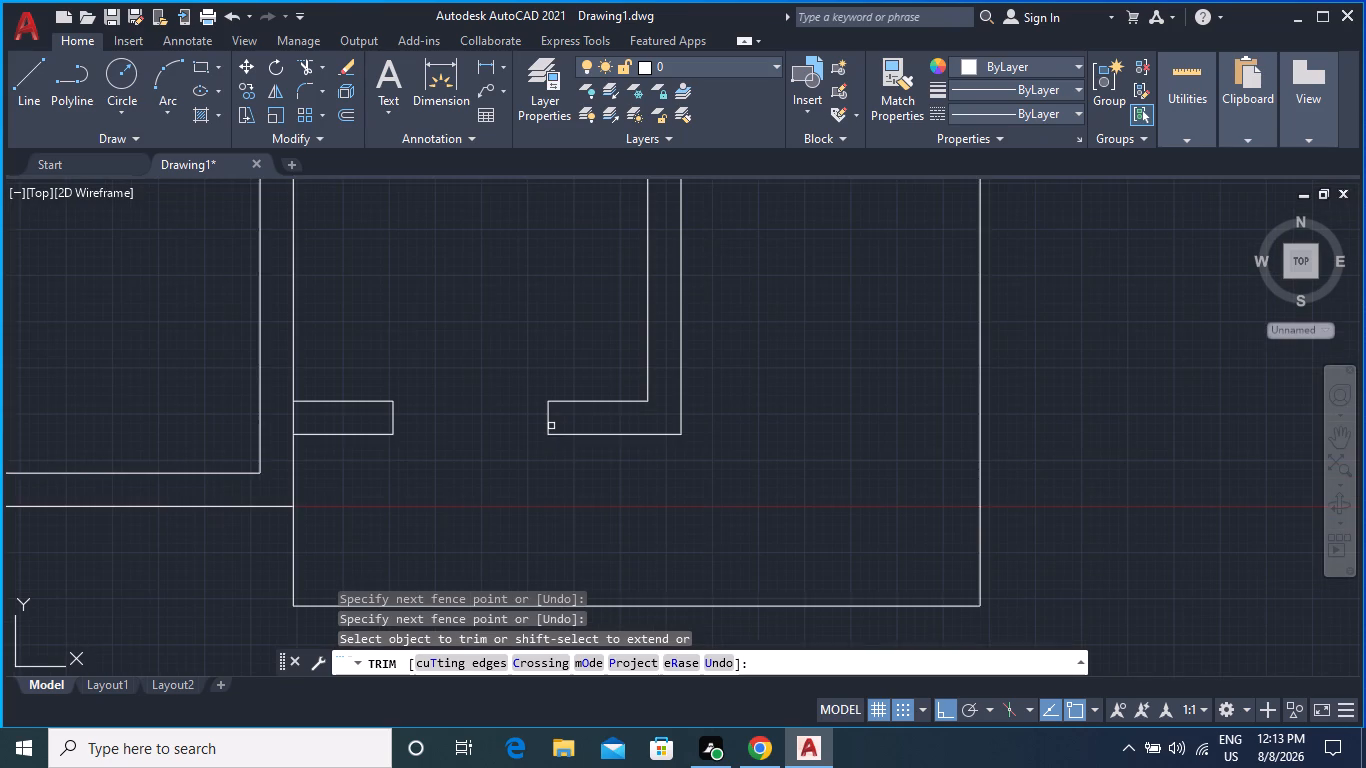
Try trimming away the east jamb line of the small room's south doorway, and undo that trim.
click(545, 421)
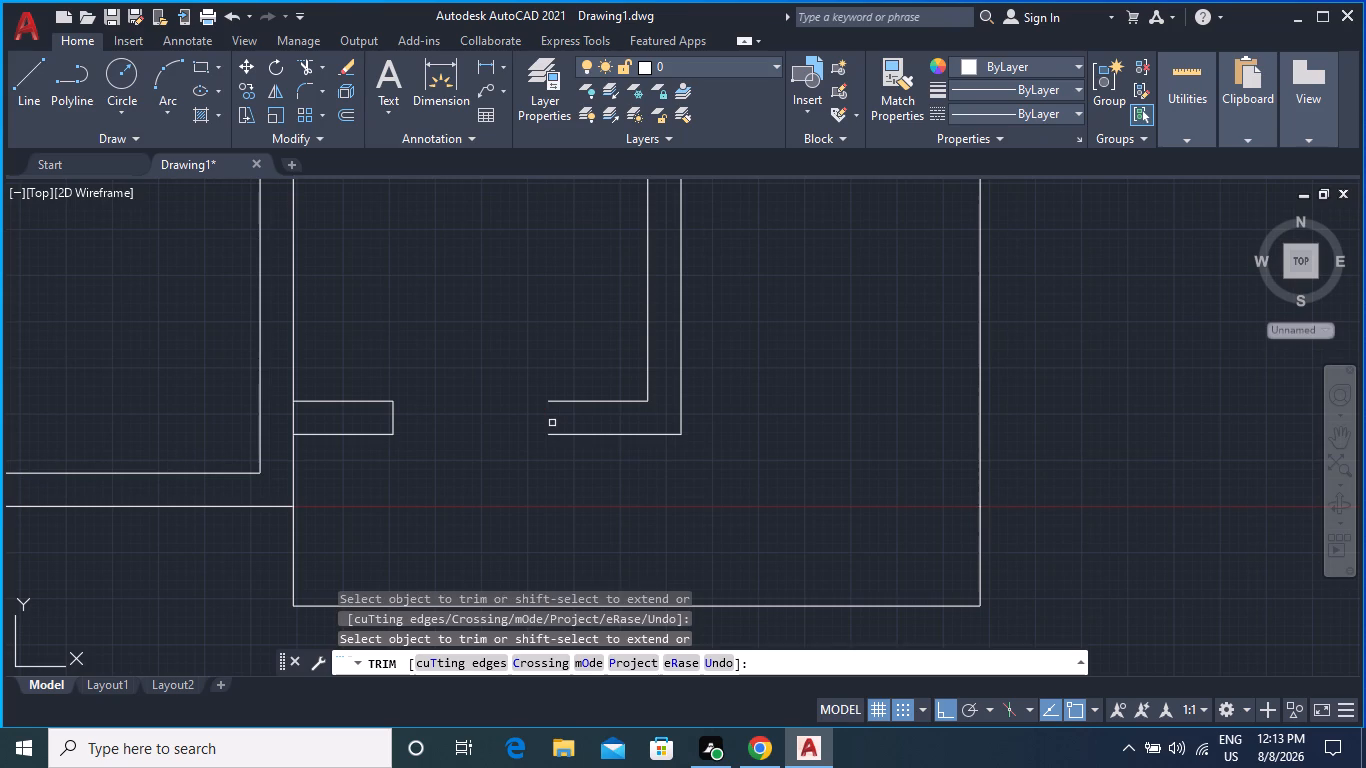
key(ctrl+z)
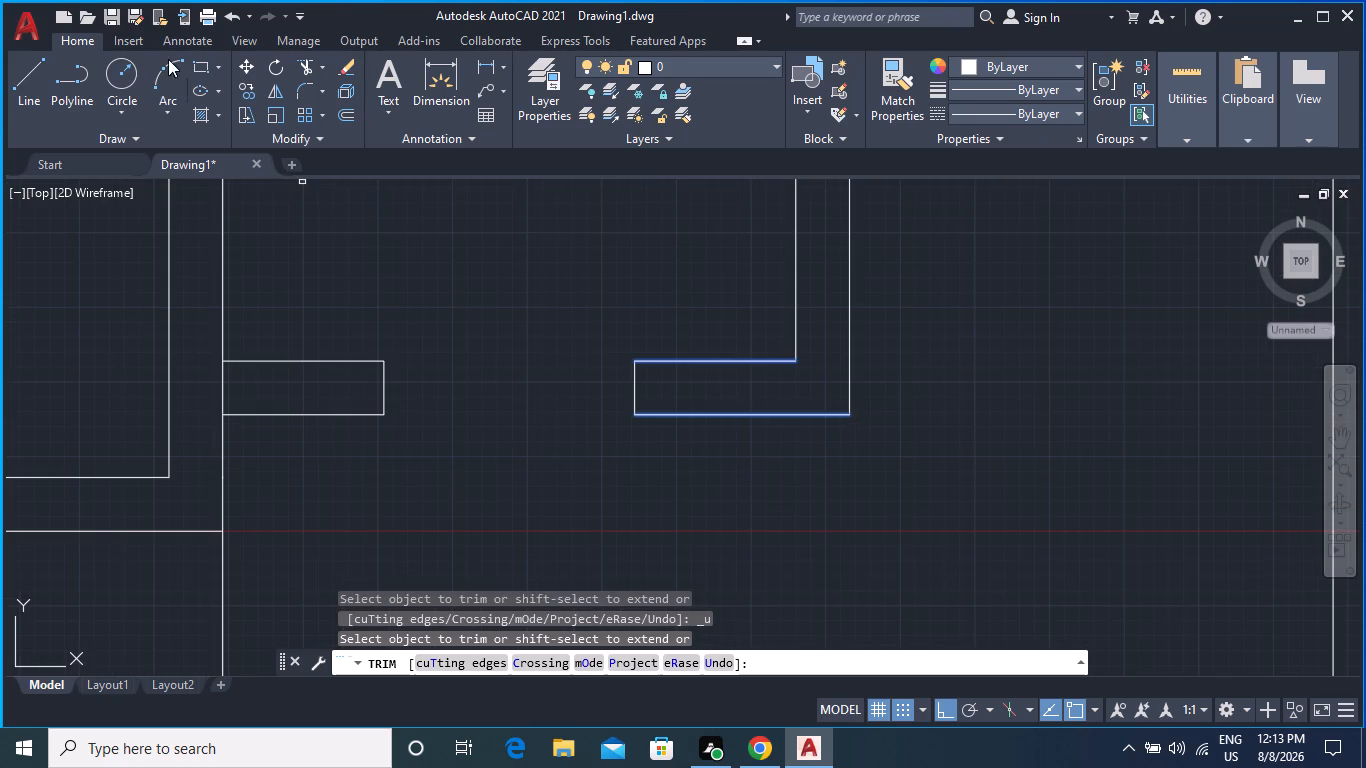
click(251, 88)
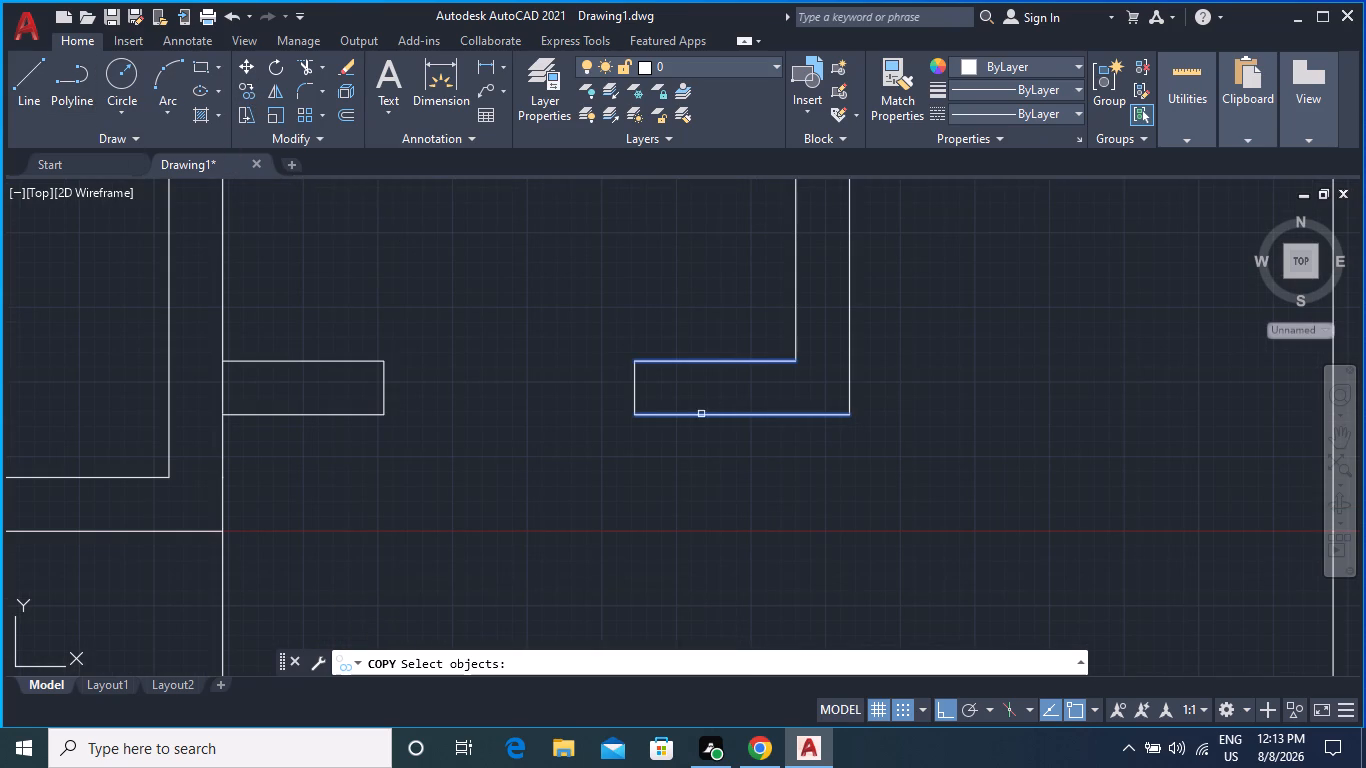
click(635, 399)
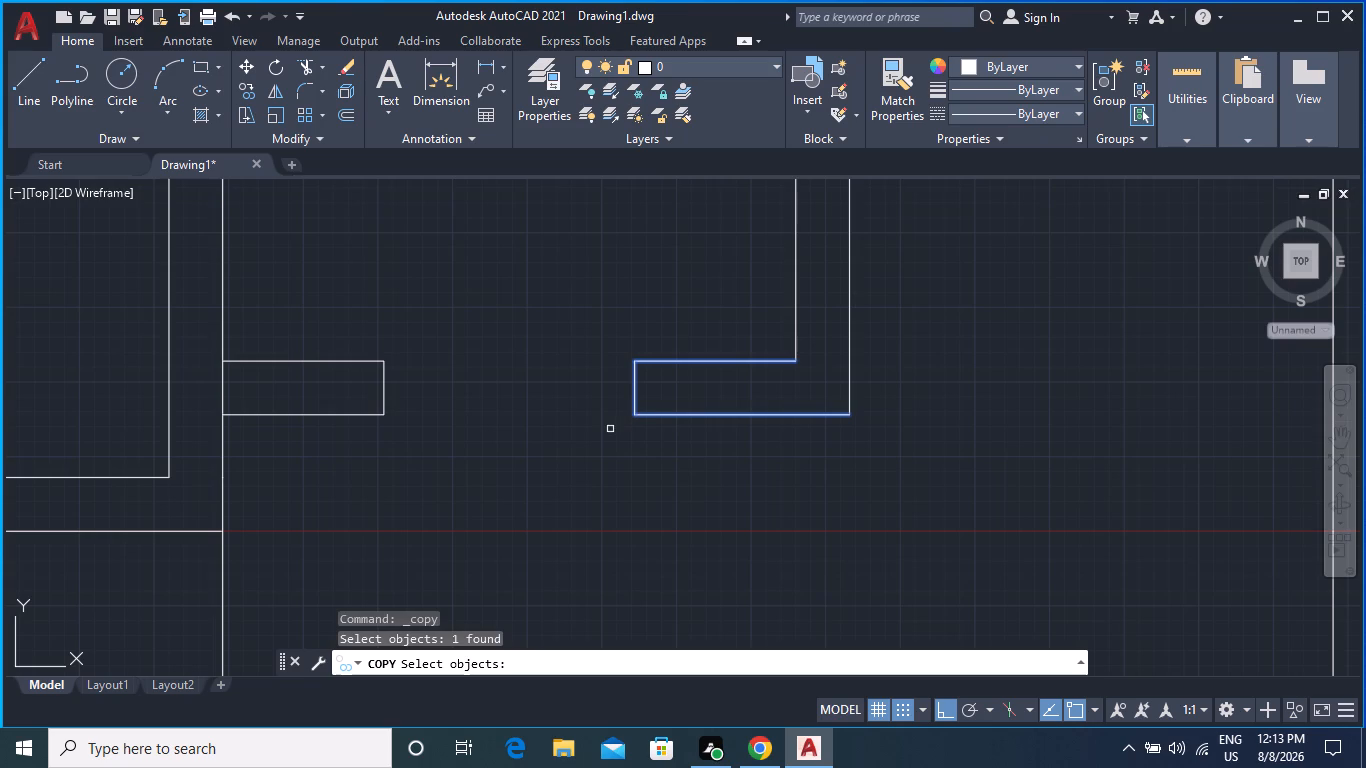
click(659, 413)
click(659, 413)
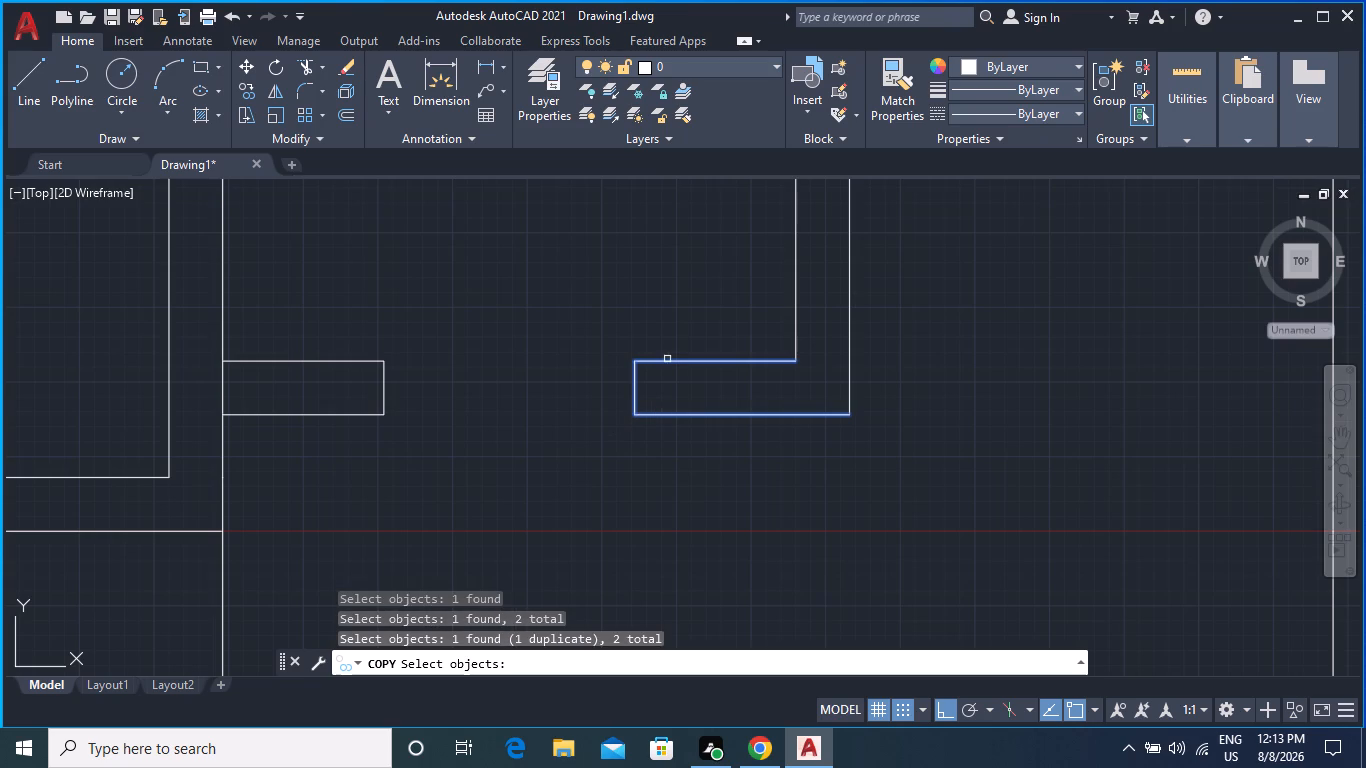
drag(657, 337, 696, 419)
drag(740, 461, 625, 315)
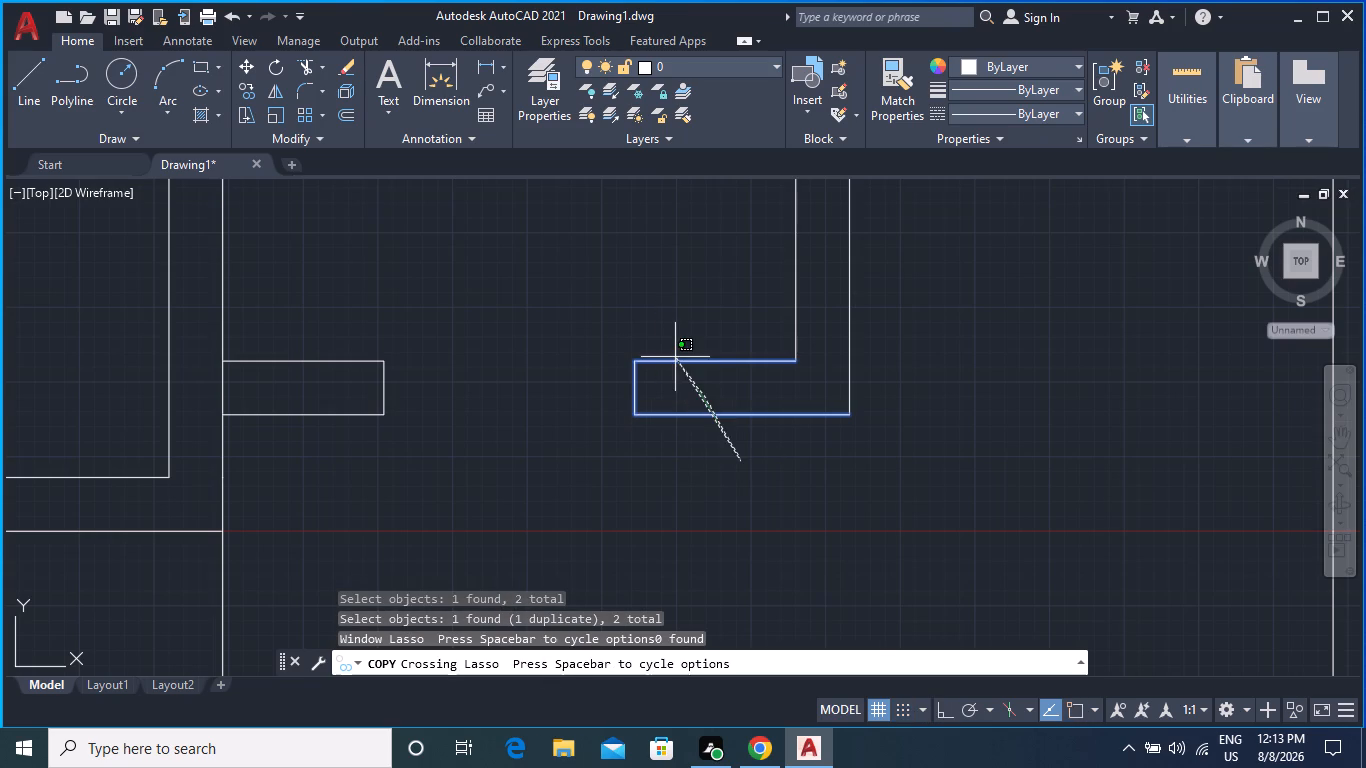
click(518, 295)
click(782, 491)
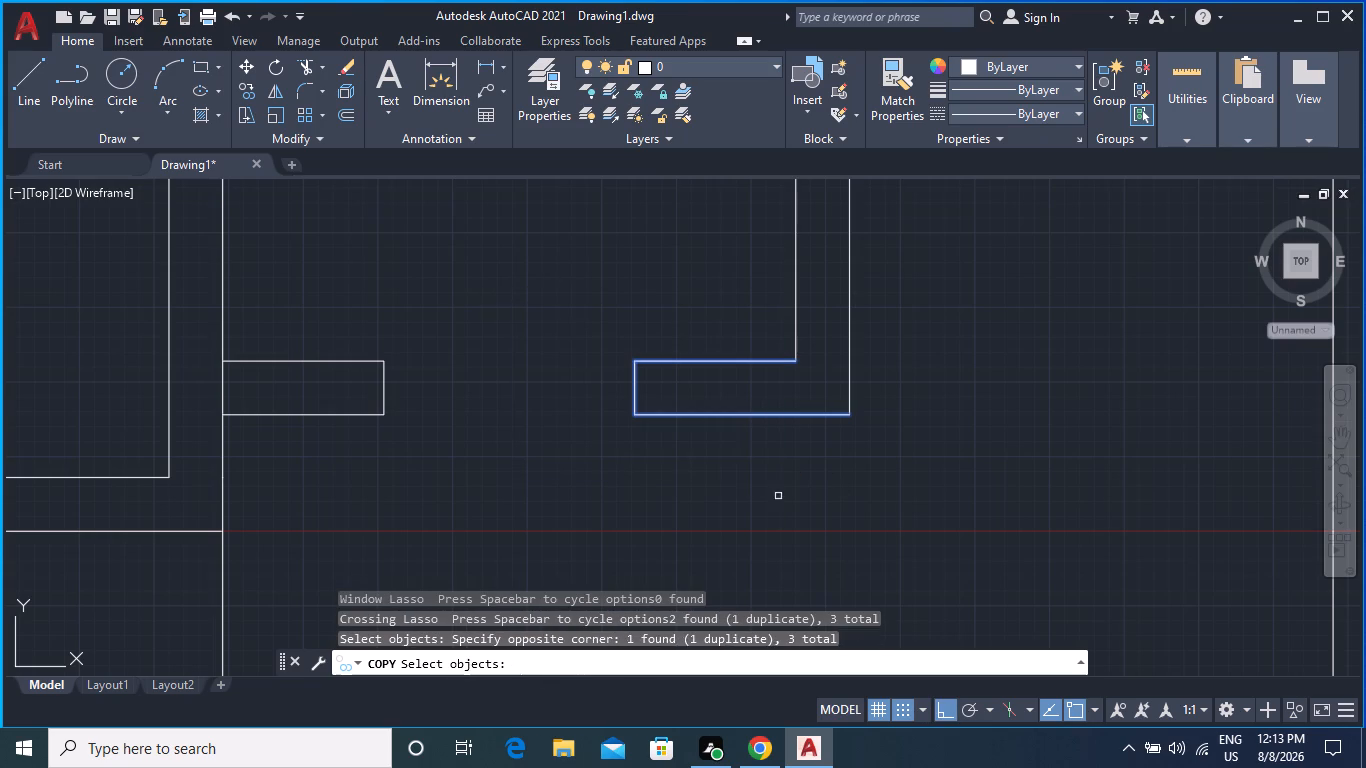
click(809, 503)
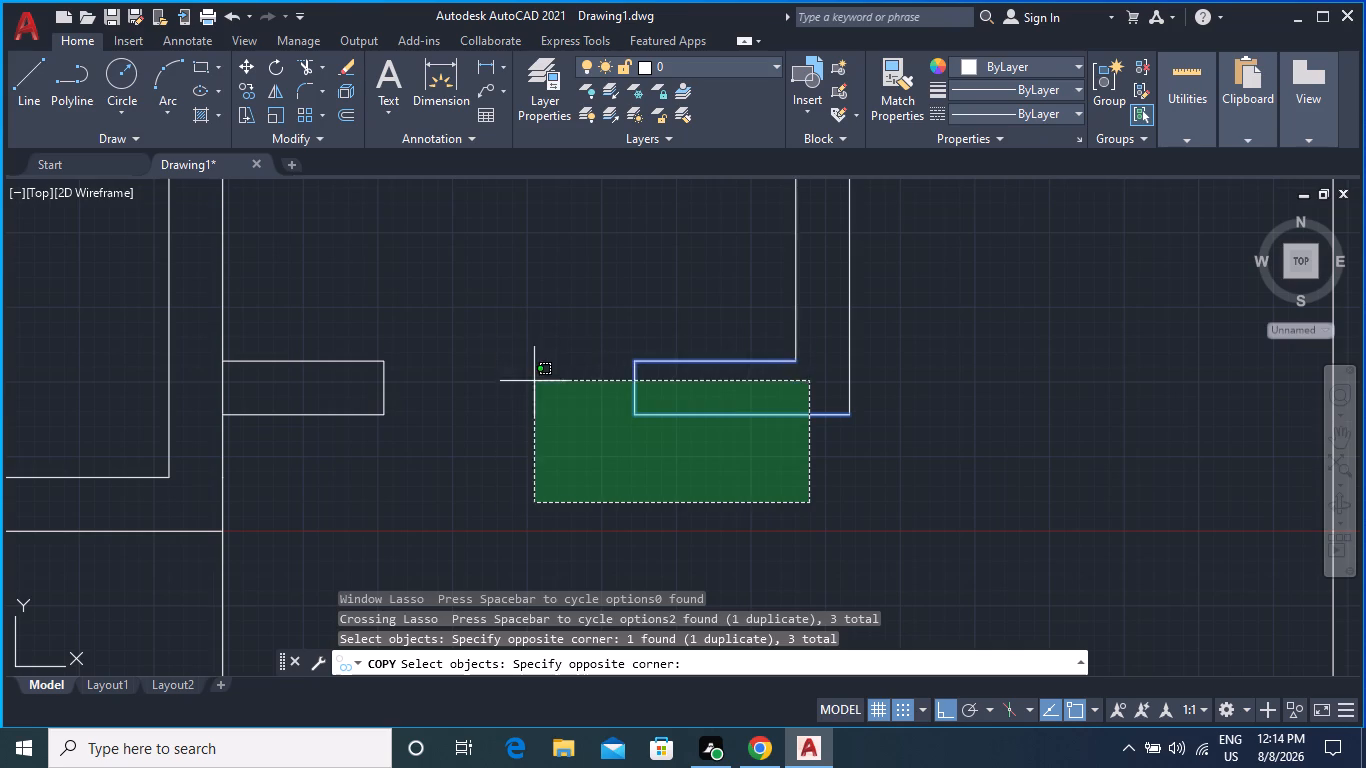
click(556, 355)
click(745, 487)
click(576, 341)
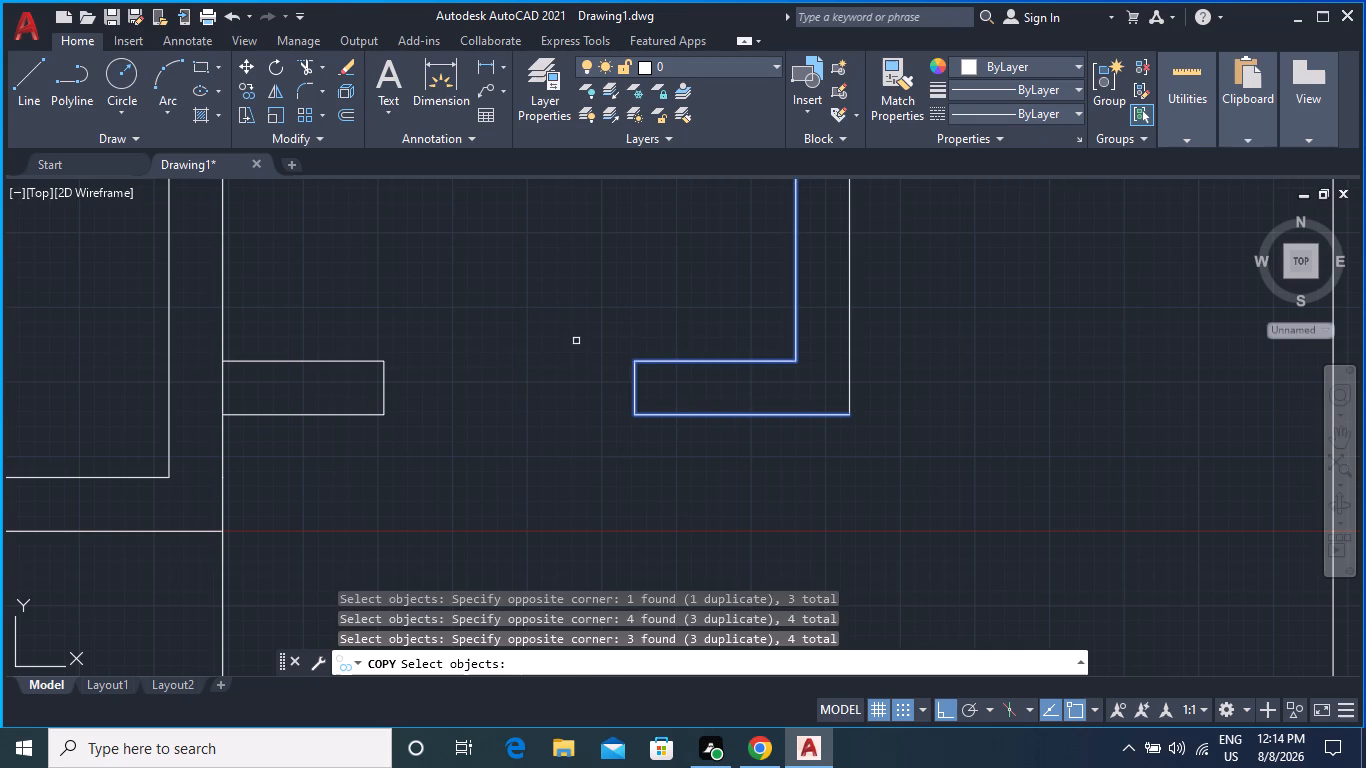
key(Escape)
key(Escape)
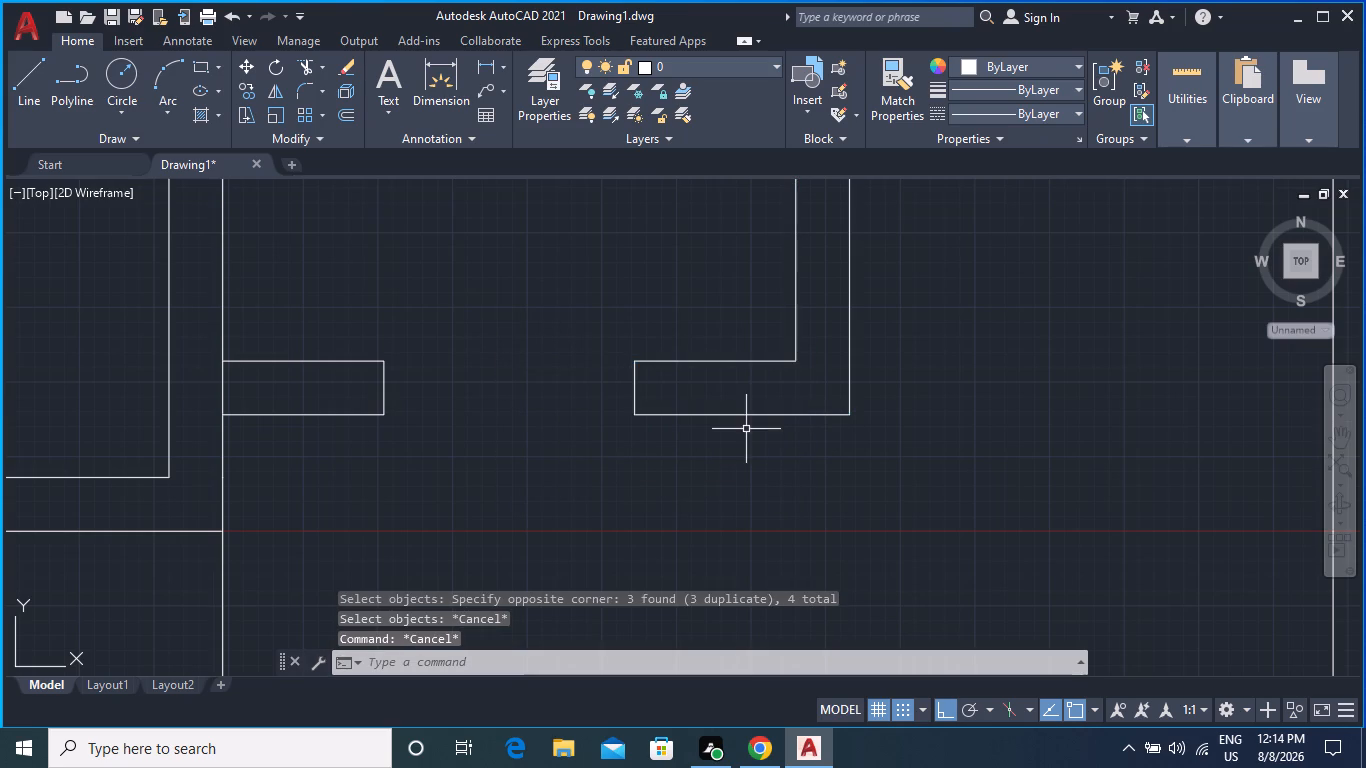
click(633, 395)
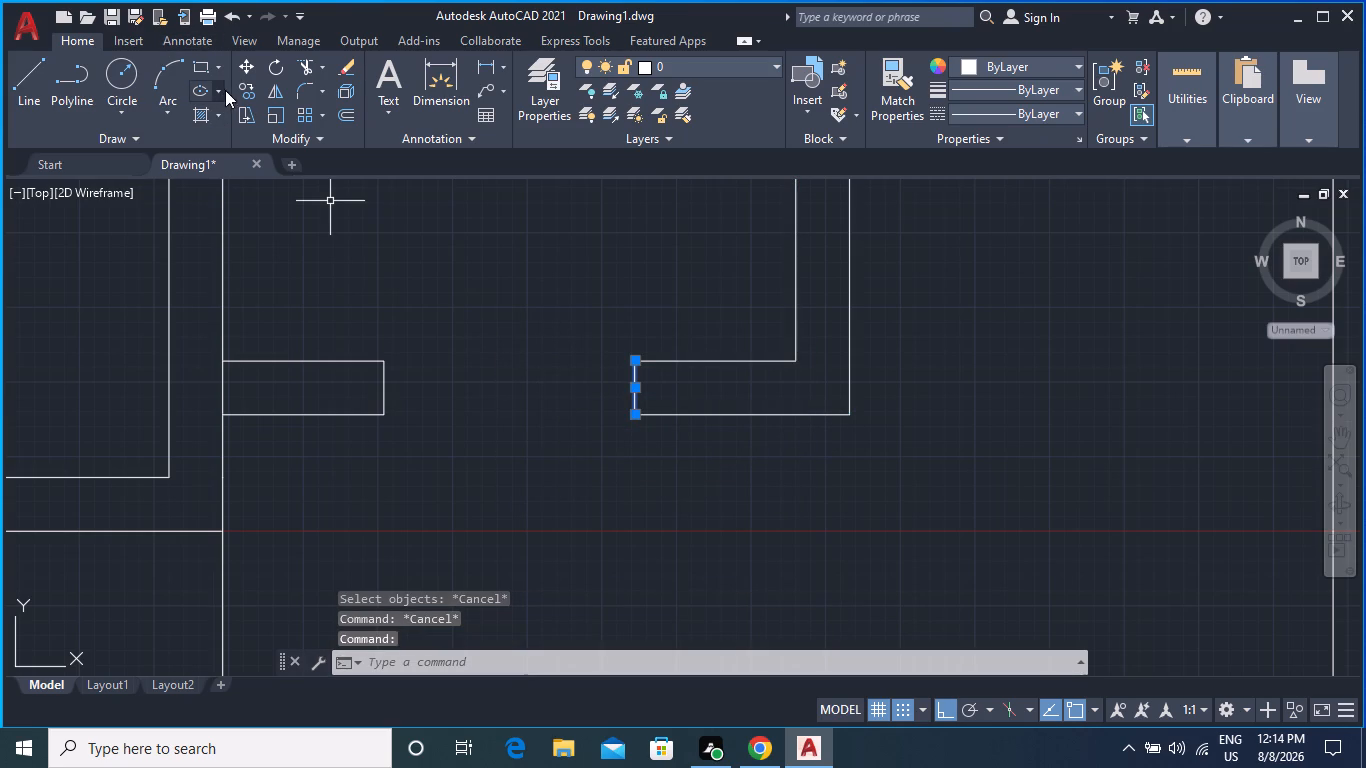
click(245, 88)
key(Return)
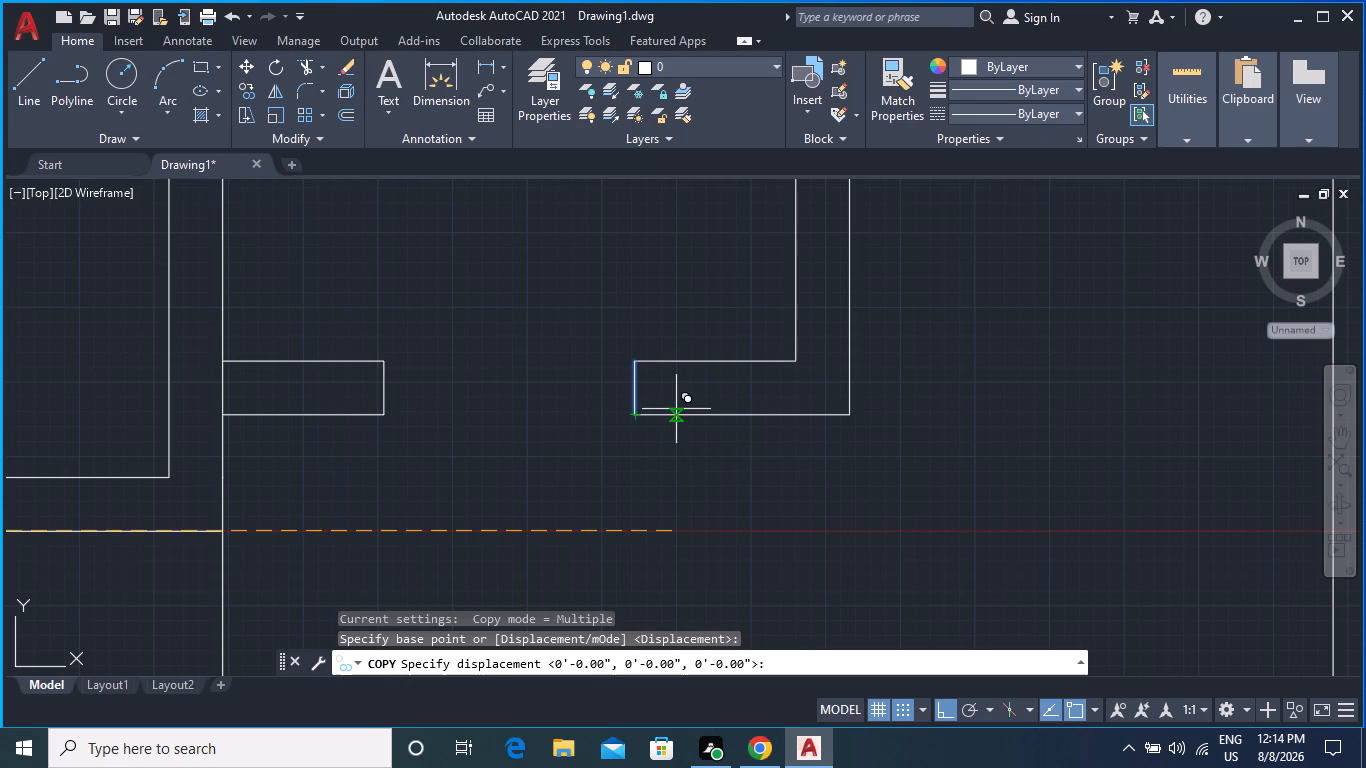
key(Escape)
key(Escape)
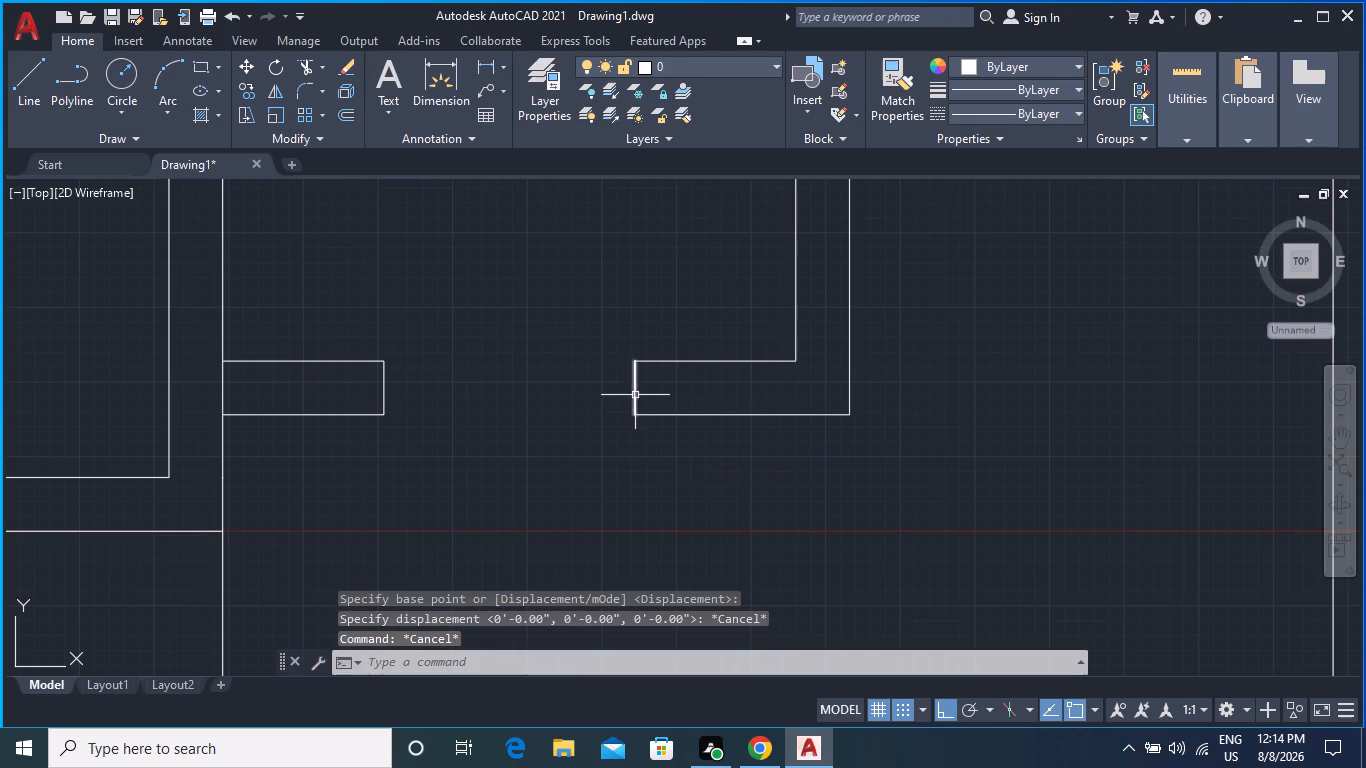
Copy the east jamb line of the small room's south doorway 6" to the east.
click(634, 395)
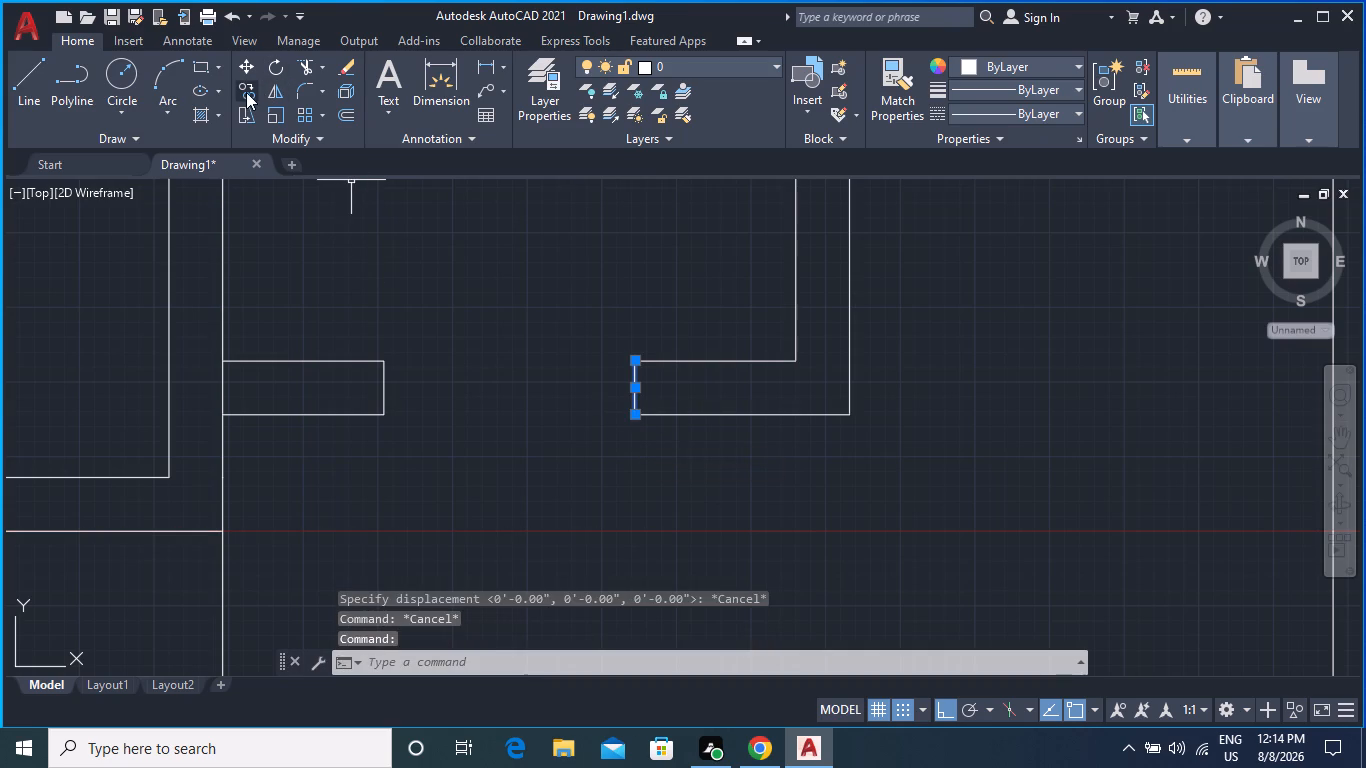
click(246, 92)
click(639, 413)
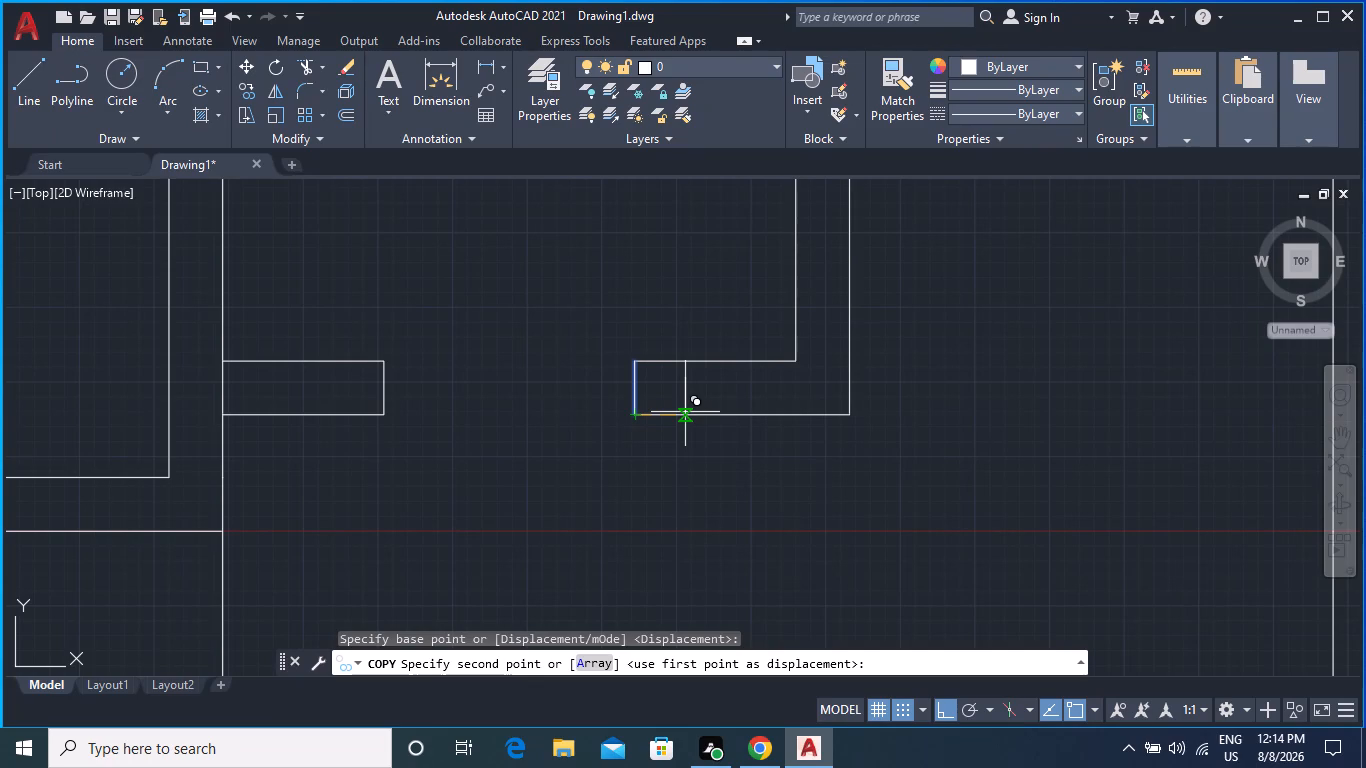
text(6")
key(Return)
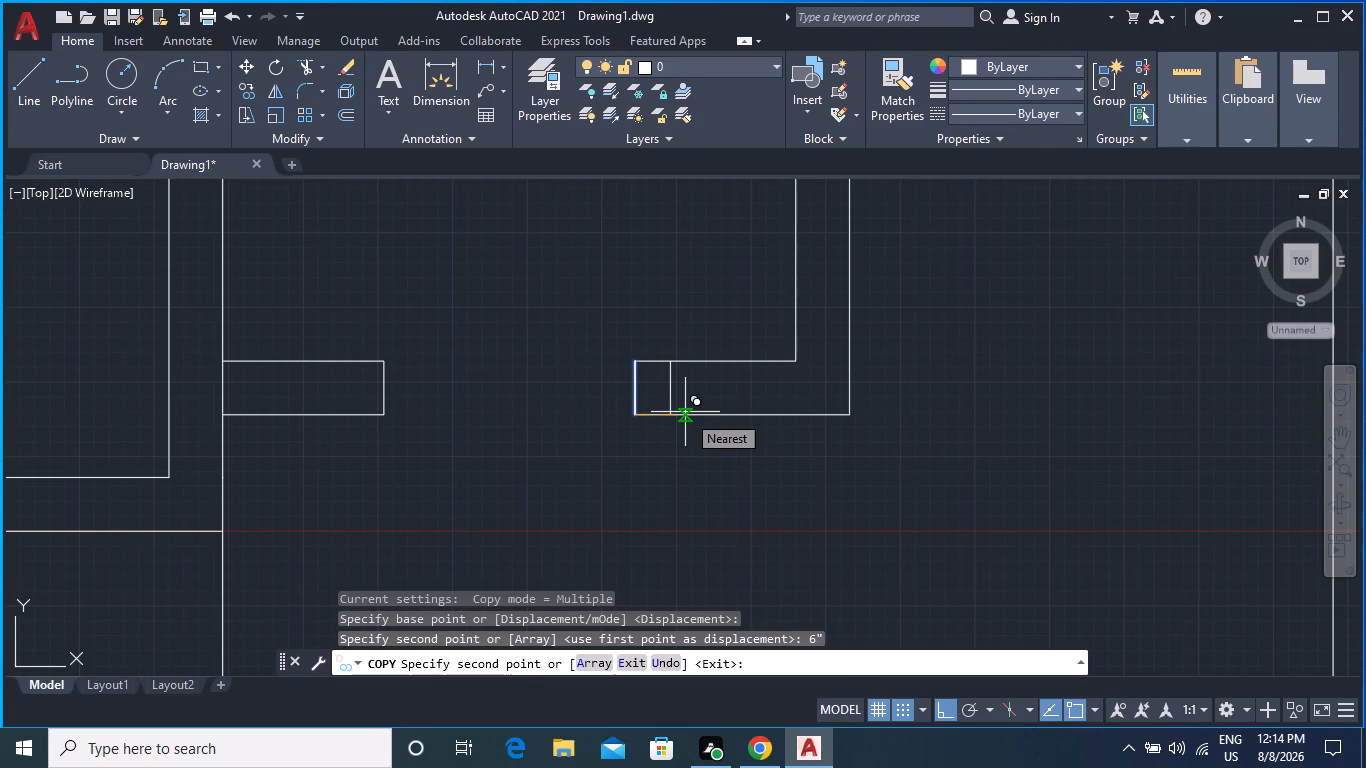
key(Return)
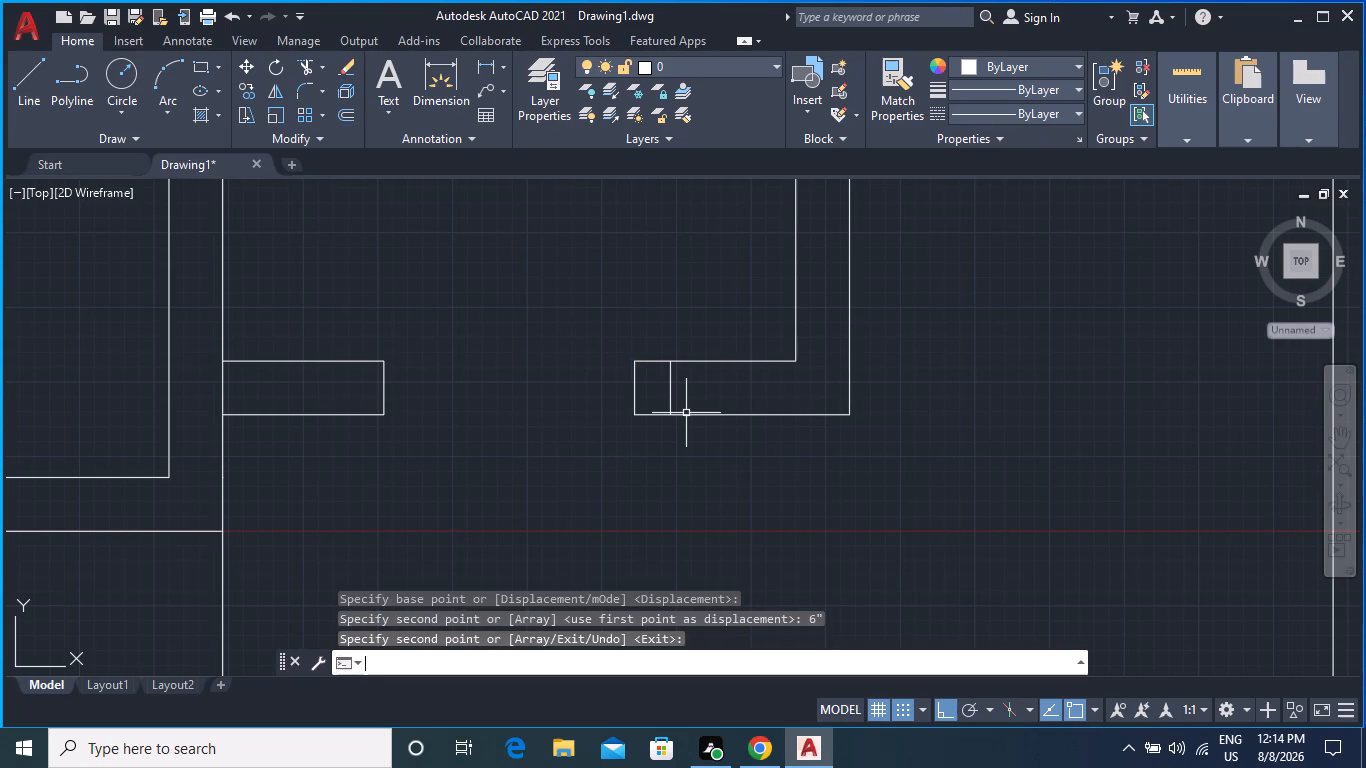
Trim both wall faces between the doorway's two east jamb lines and remove the old jamb line to widen the opening.
key(t)
key(r)
key(Return)
click(639, 332)
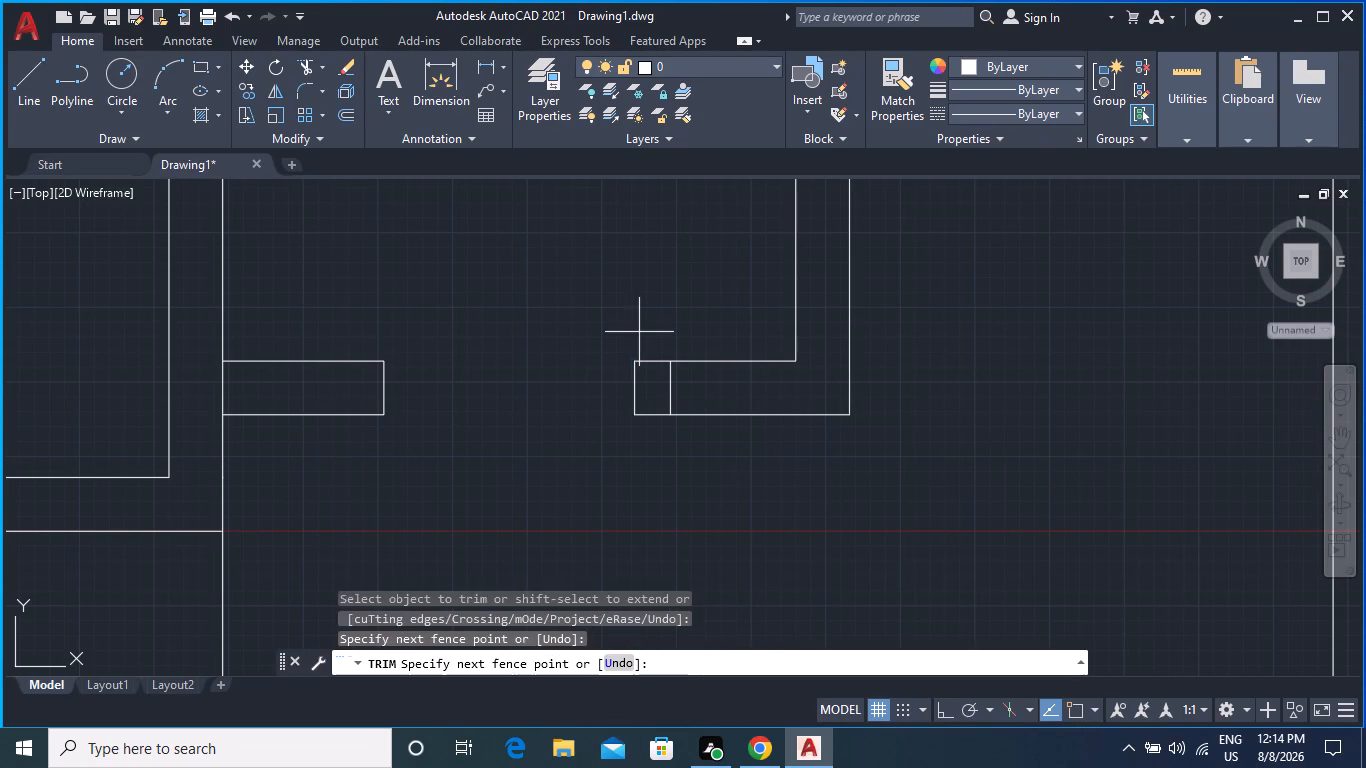
click(650, 438)
click(650, 400)
click(624, 385)
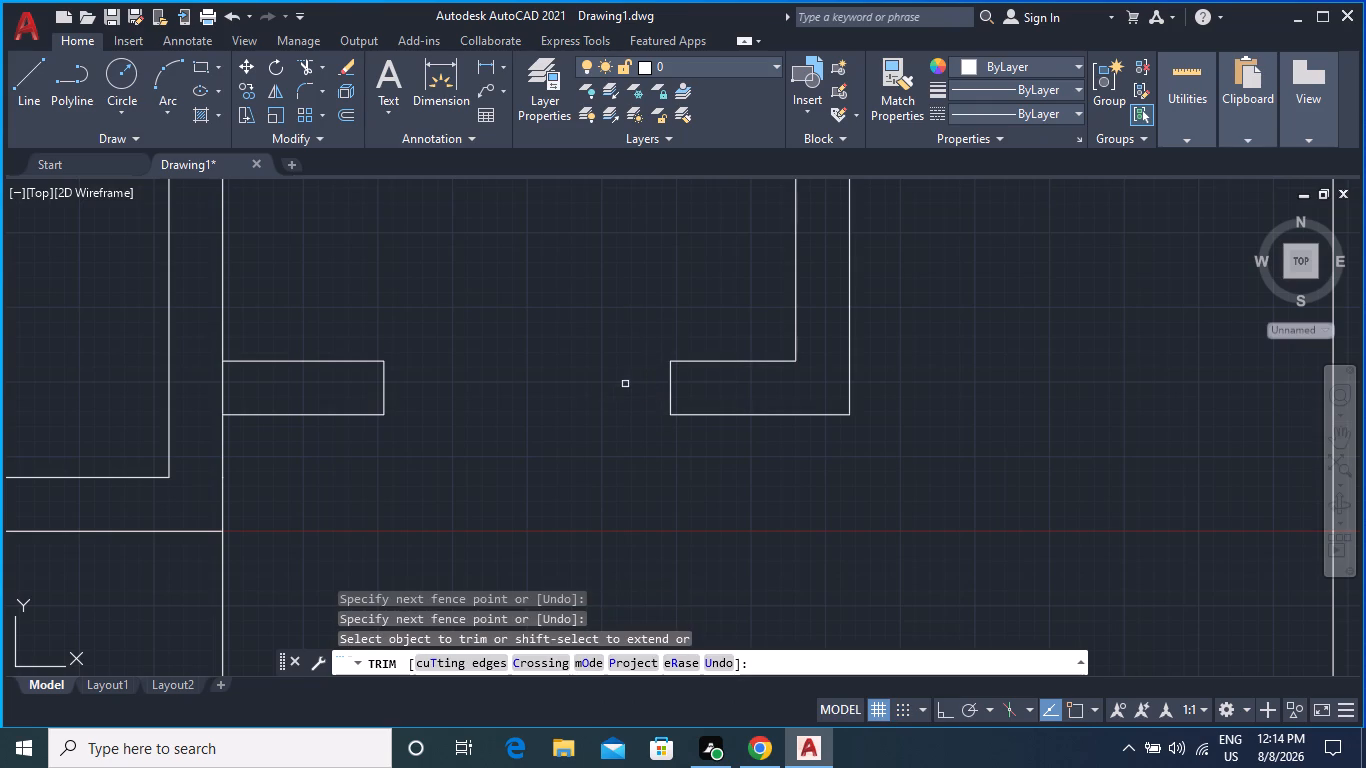
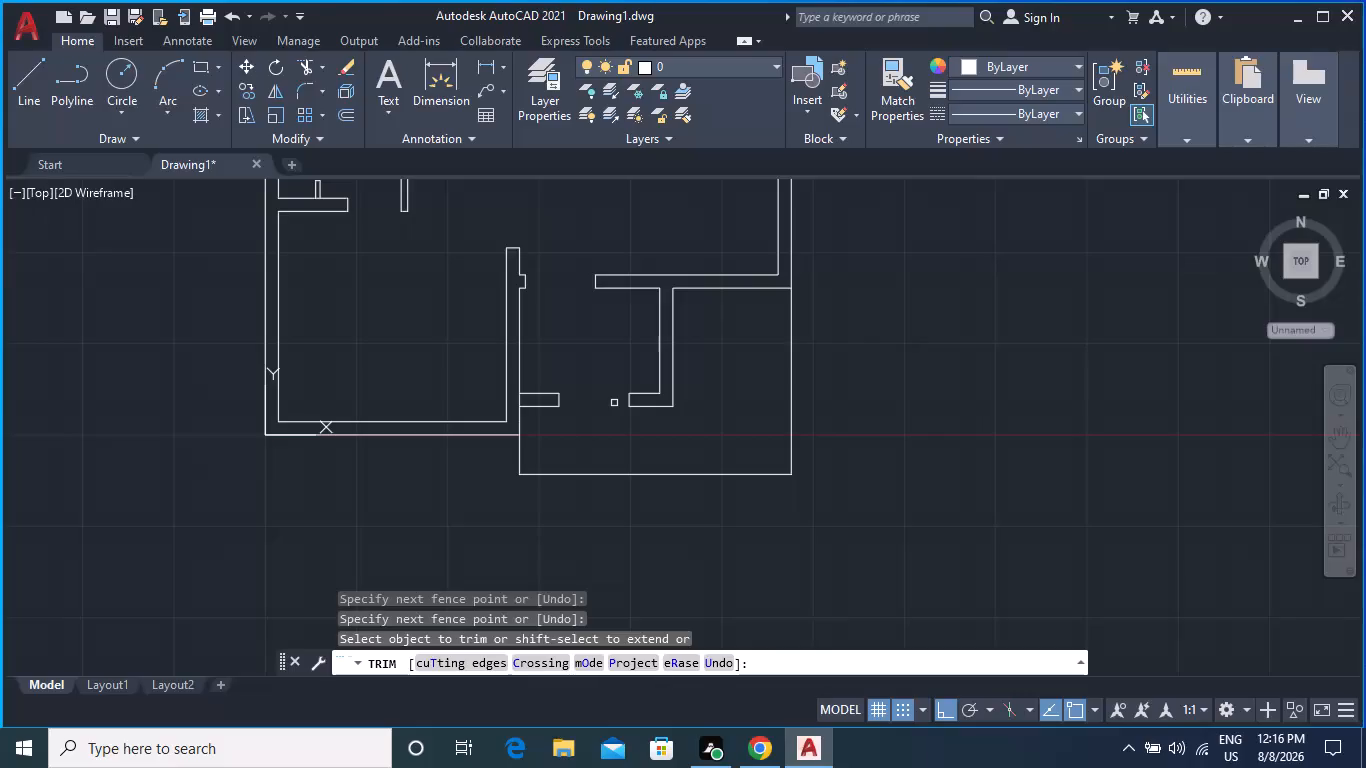
Examine the whole floor plan and the area around the small room's south doorway.
key(Escape)
key(Escape)
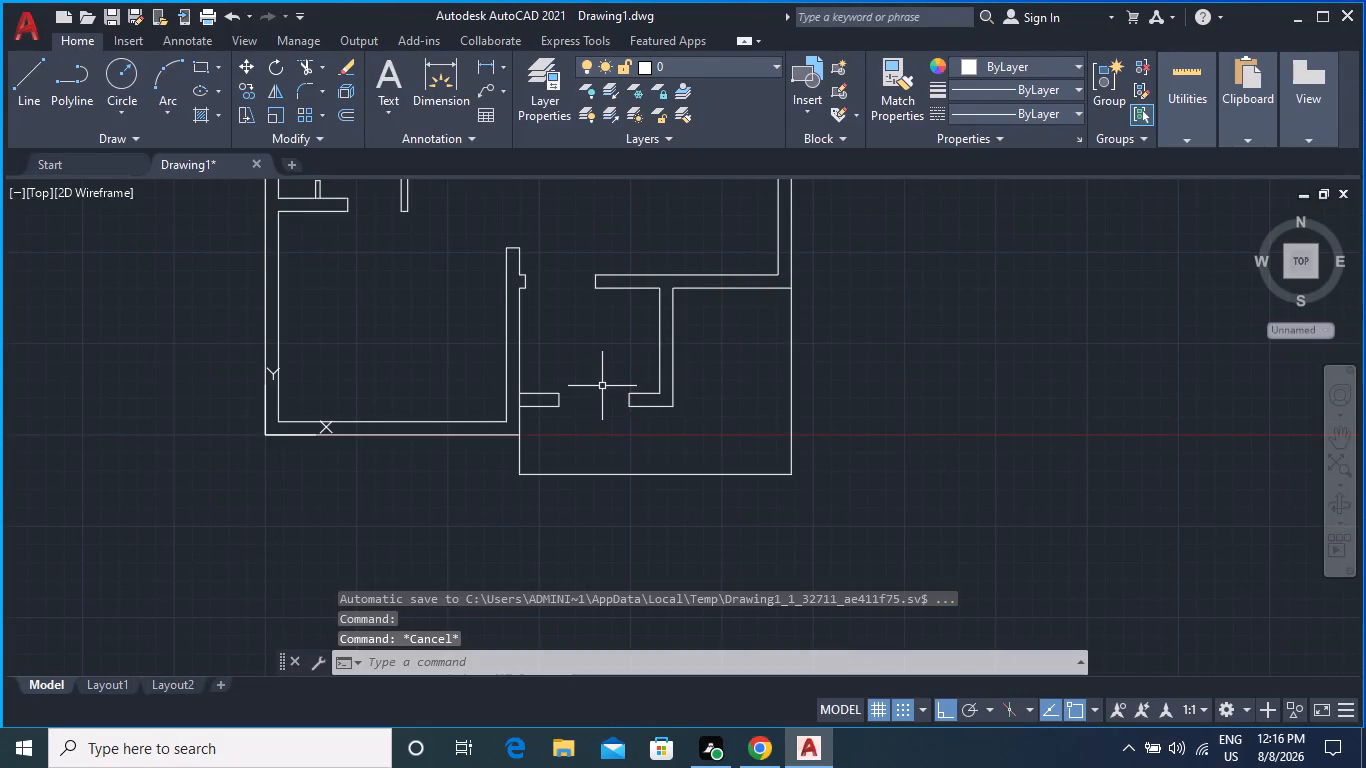
middle_drag(602, 386, 615, 478)
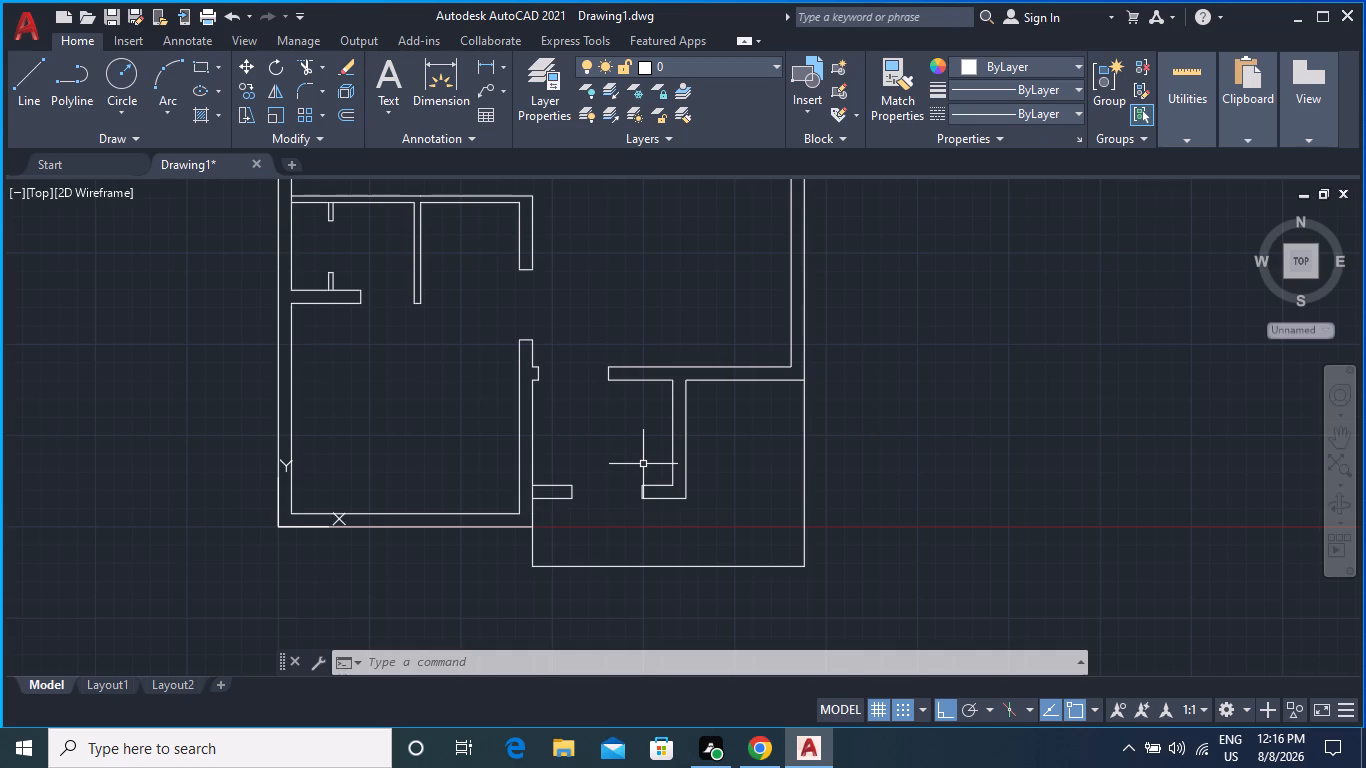
scroll(647, 462, down, 1)
middle_drag(790, 414, 775, 446)
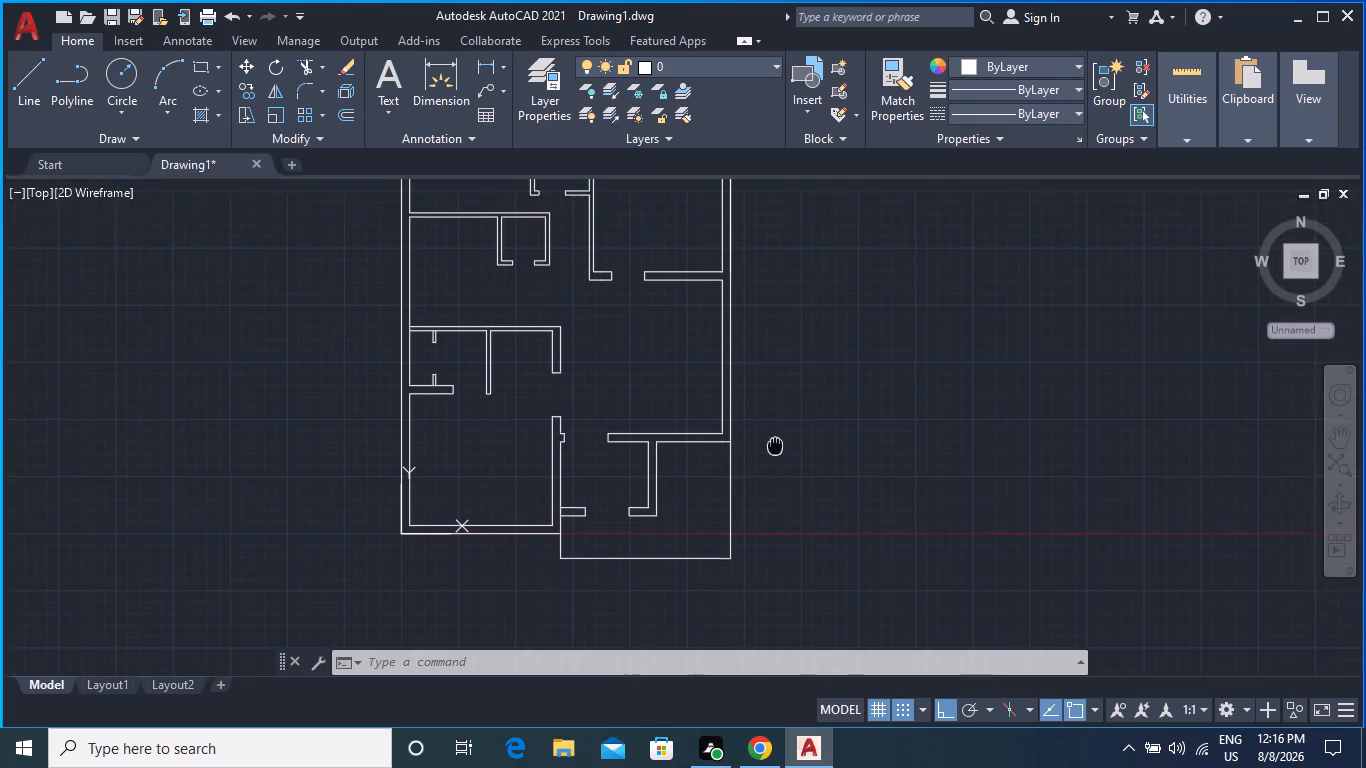
middle_drag(775, 446, 768, 502)
scroll(764, 466, down, 1)
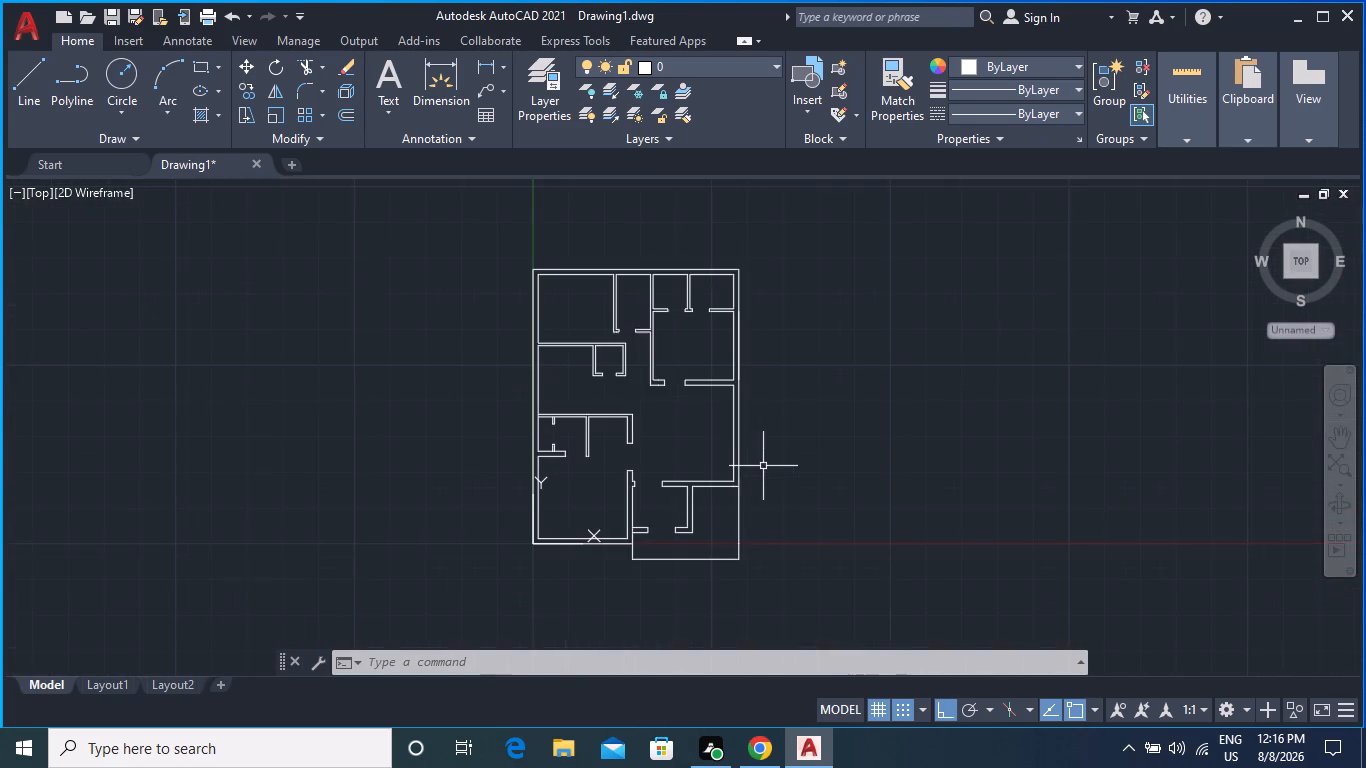
middle_drag(764, 458, 712, 451)
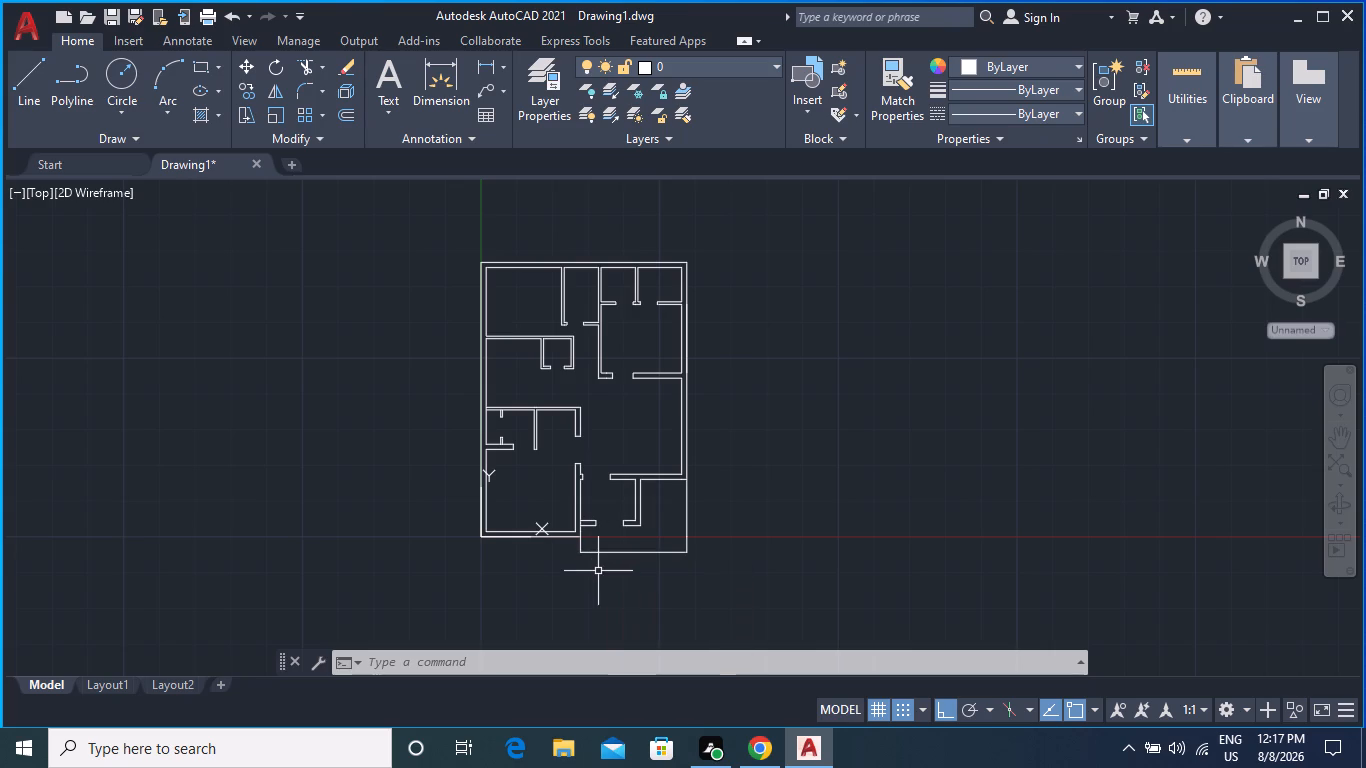
scroll(593, 518, up, 3)
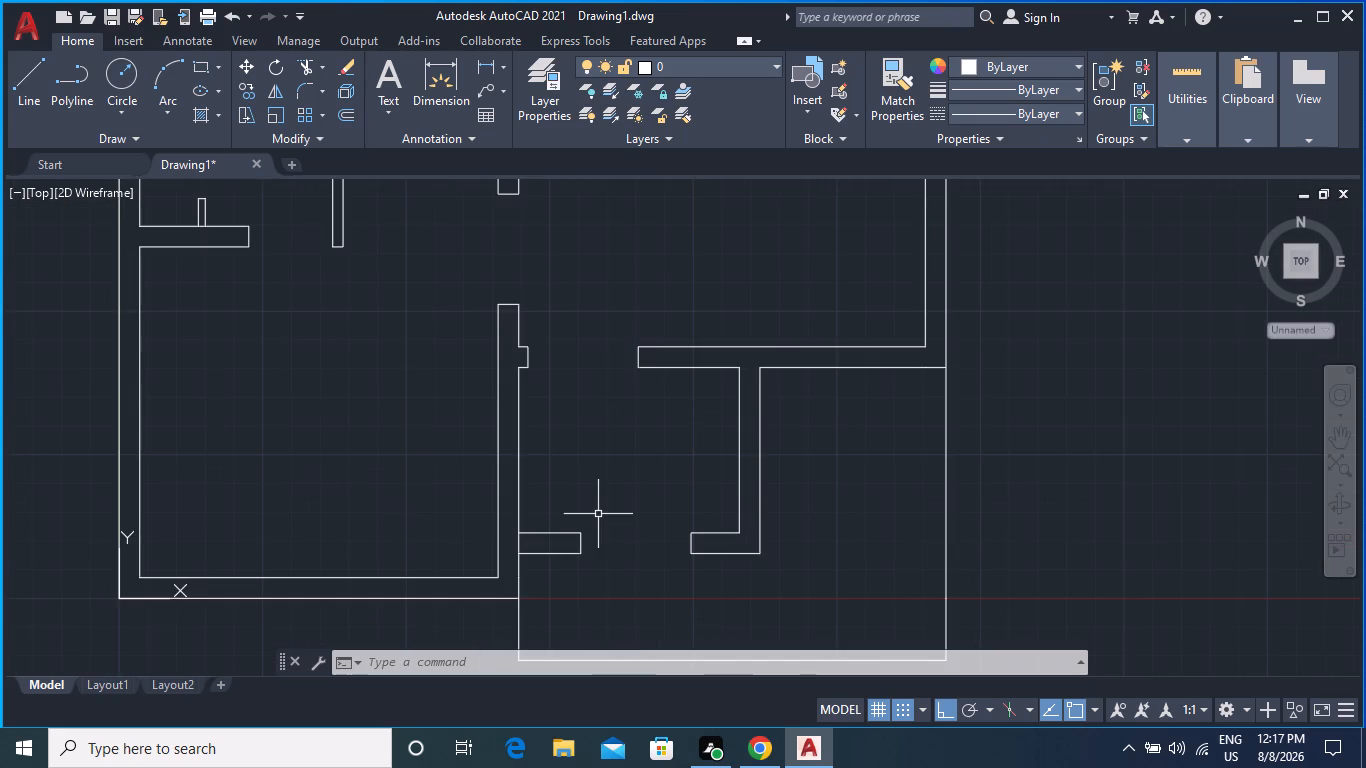
Draw a closed rectangle of lines 5' long and 9" deep in the empty space east of the floor plan.
click(26, 87)
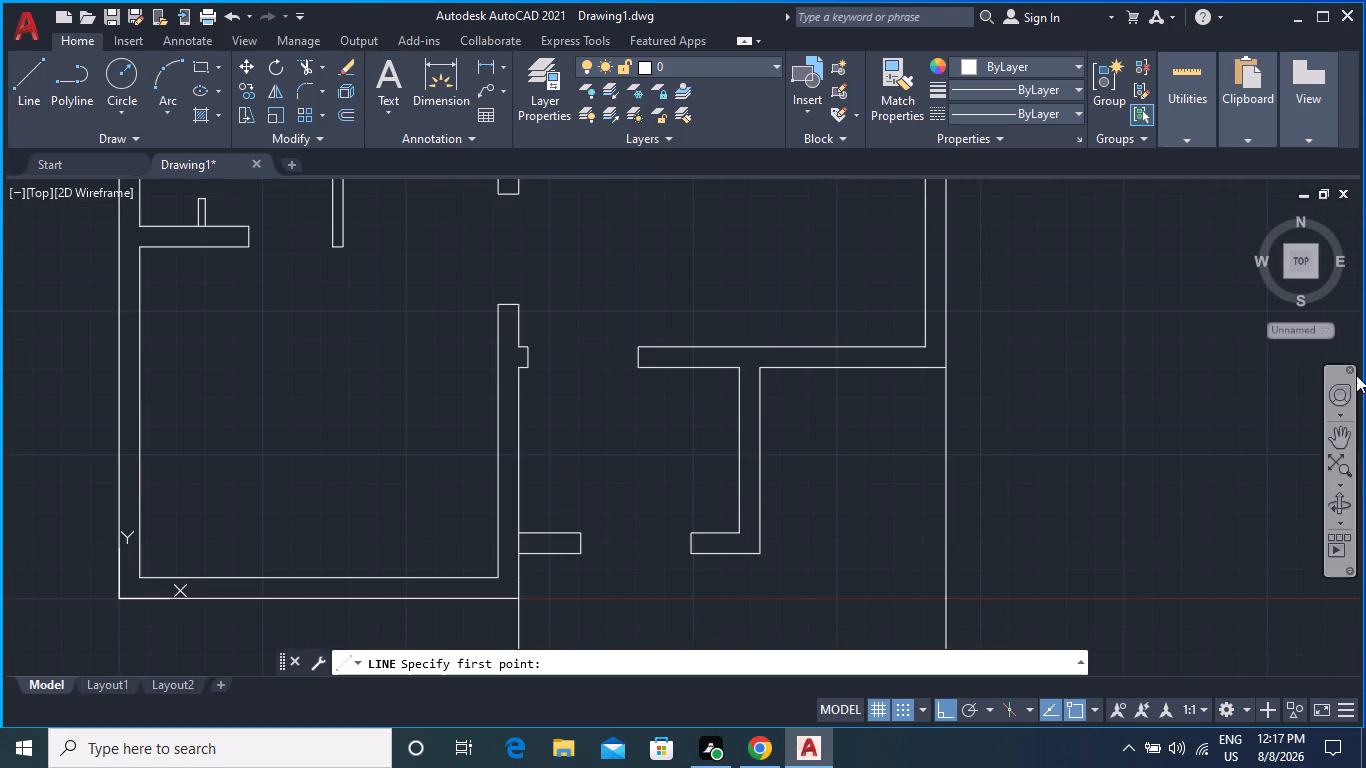
middle_drag(1043, 448, 594, 466)
scroll(637, 456, down, 2)
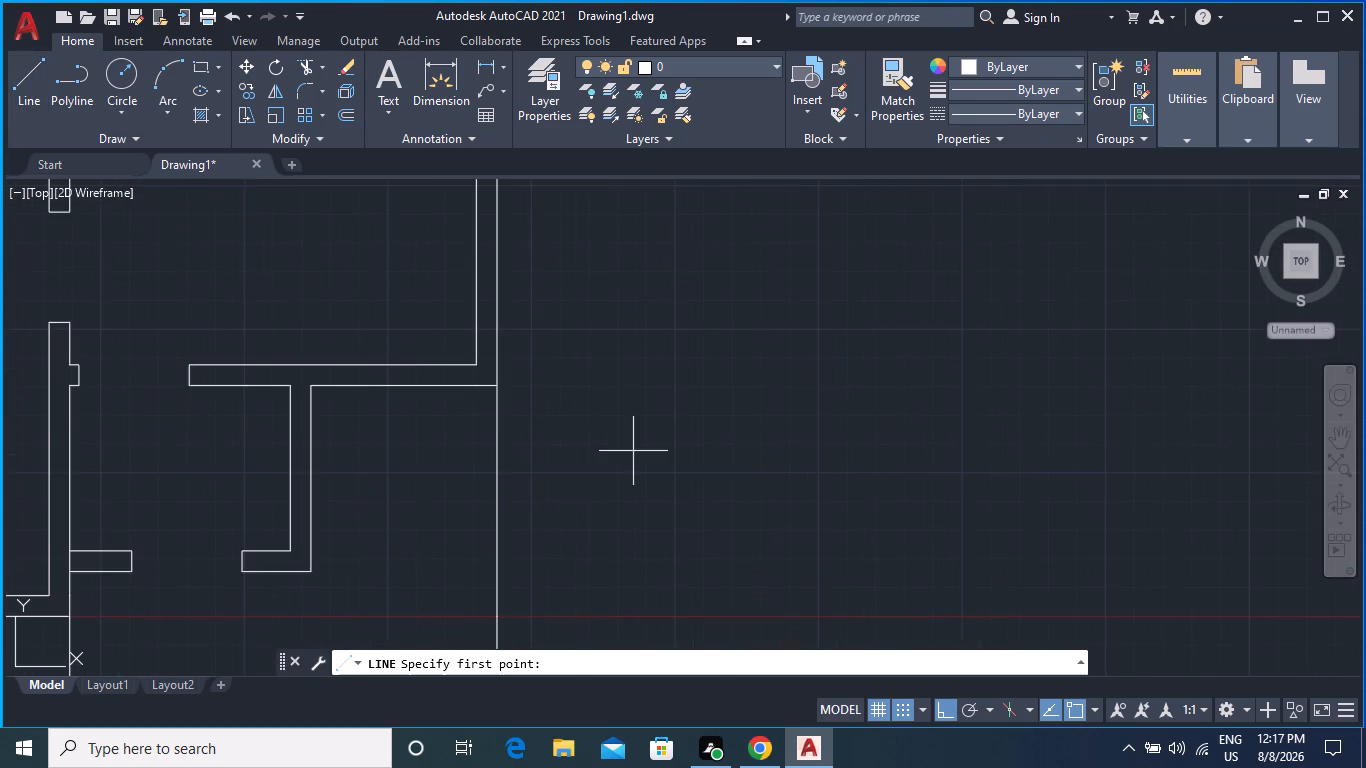
click(664, 473)
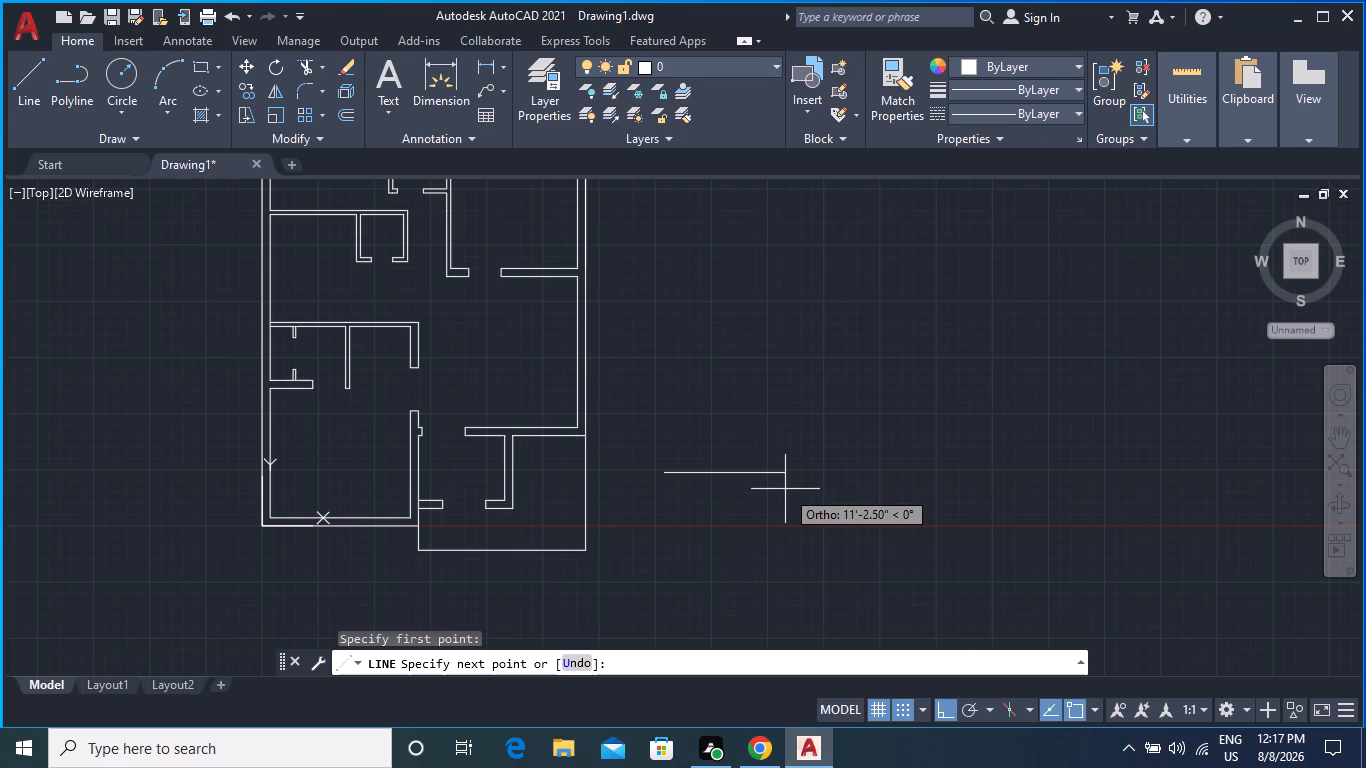
key(5)
key(apostrophe)
key(Return)
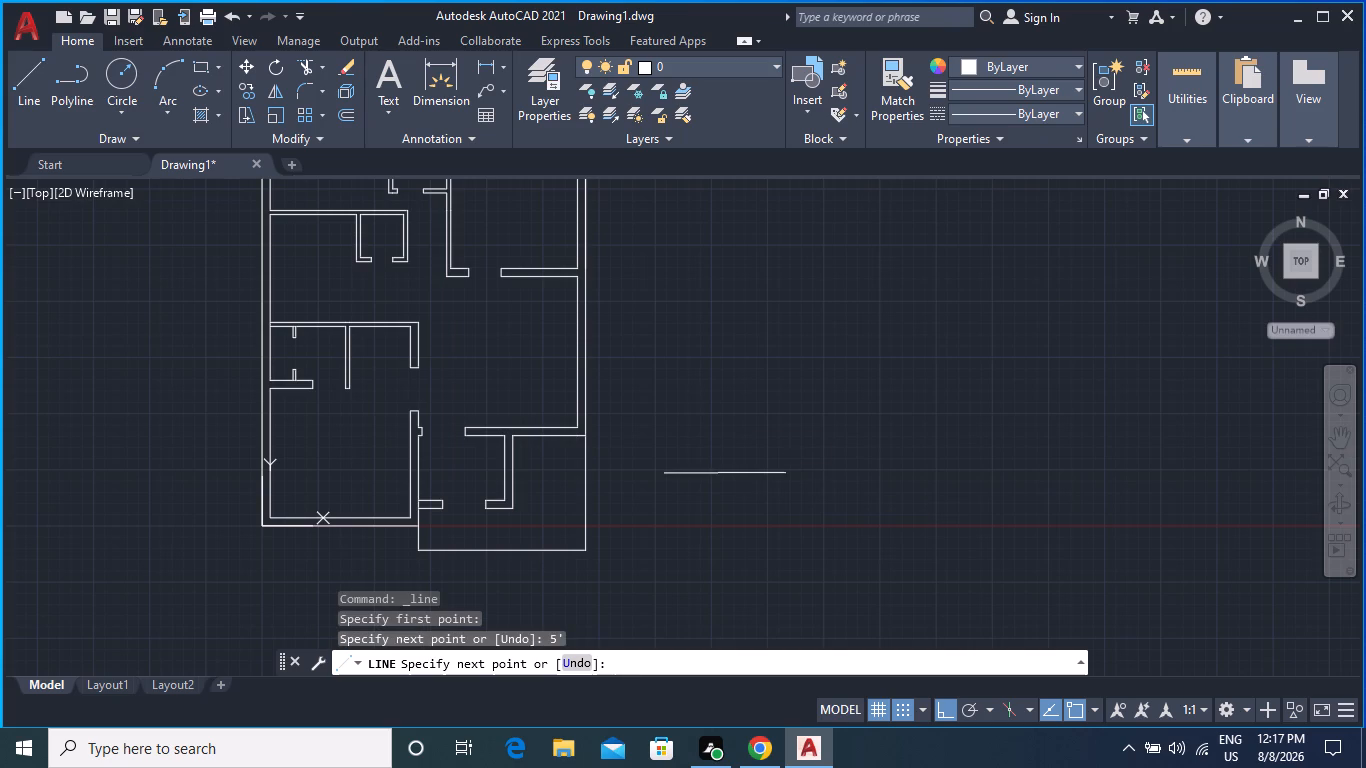
scroll(716, 459, up, 1)
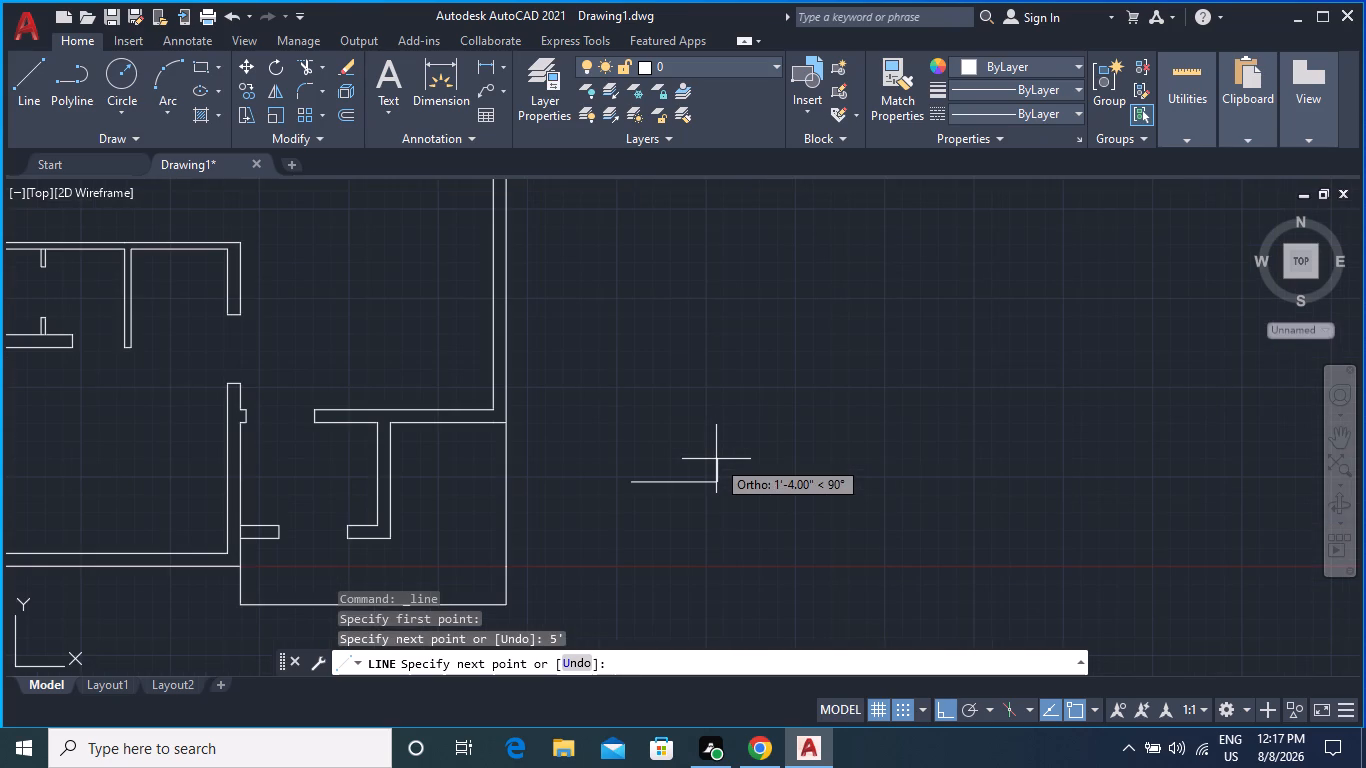
key(9)
key(shift+quotedbl)
key(Return)
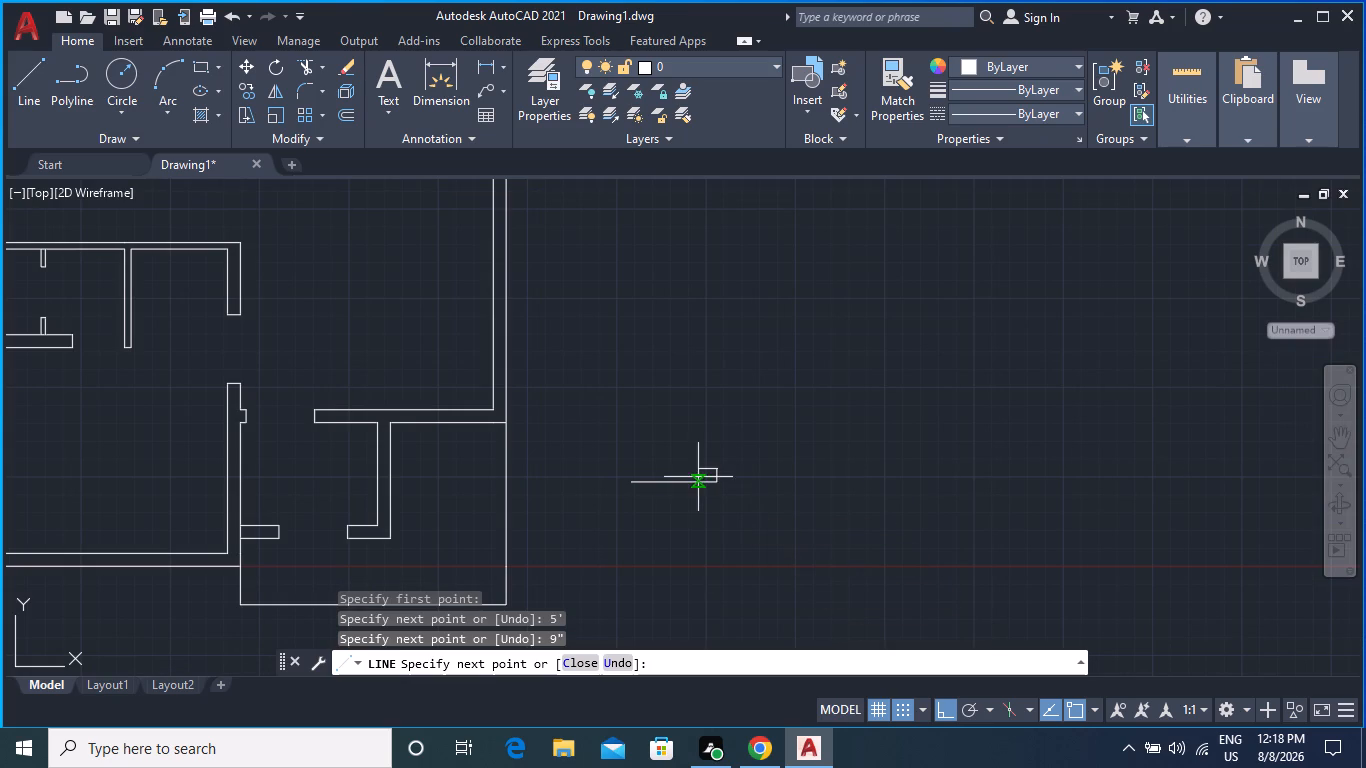
scroll(637, 471, up, 2)
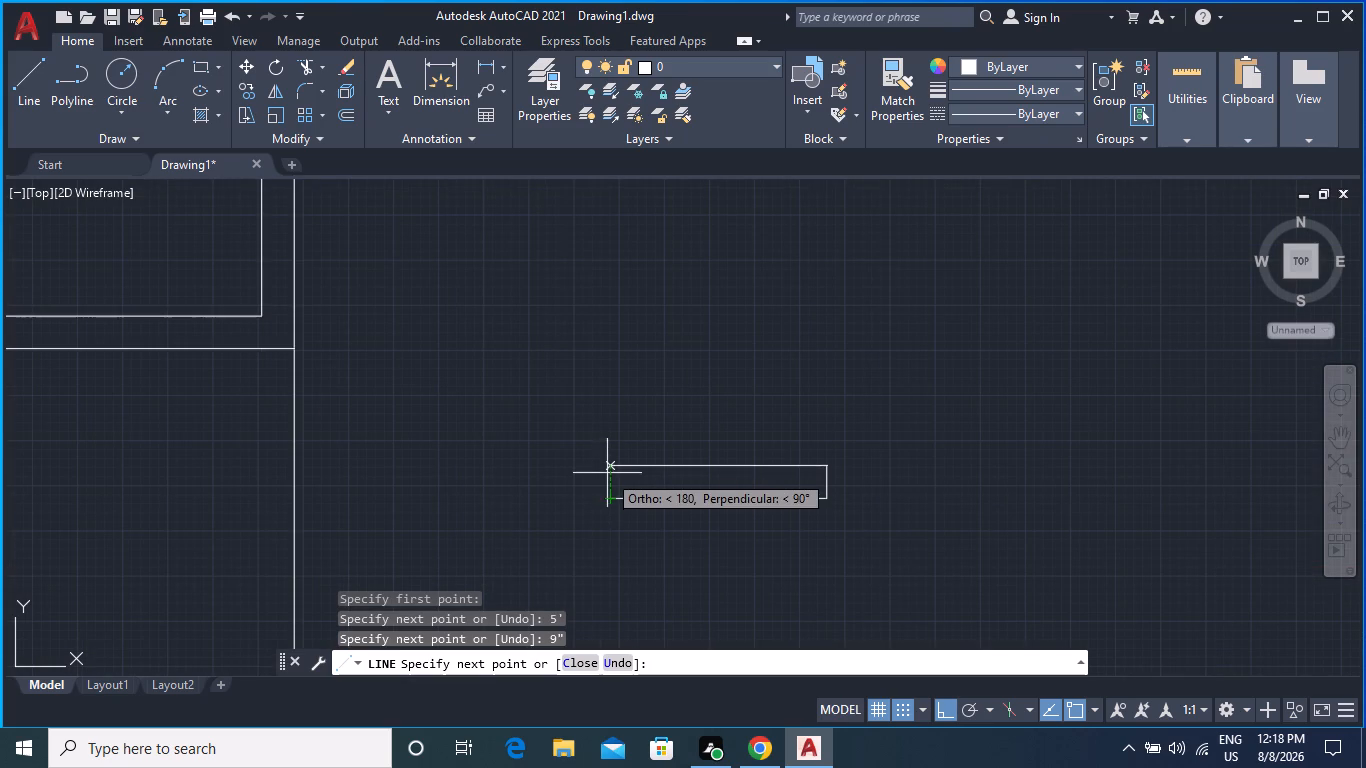
click(610, 466)
click(613, 495)
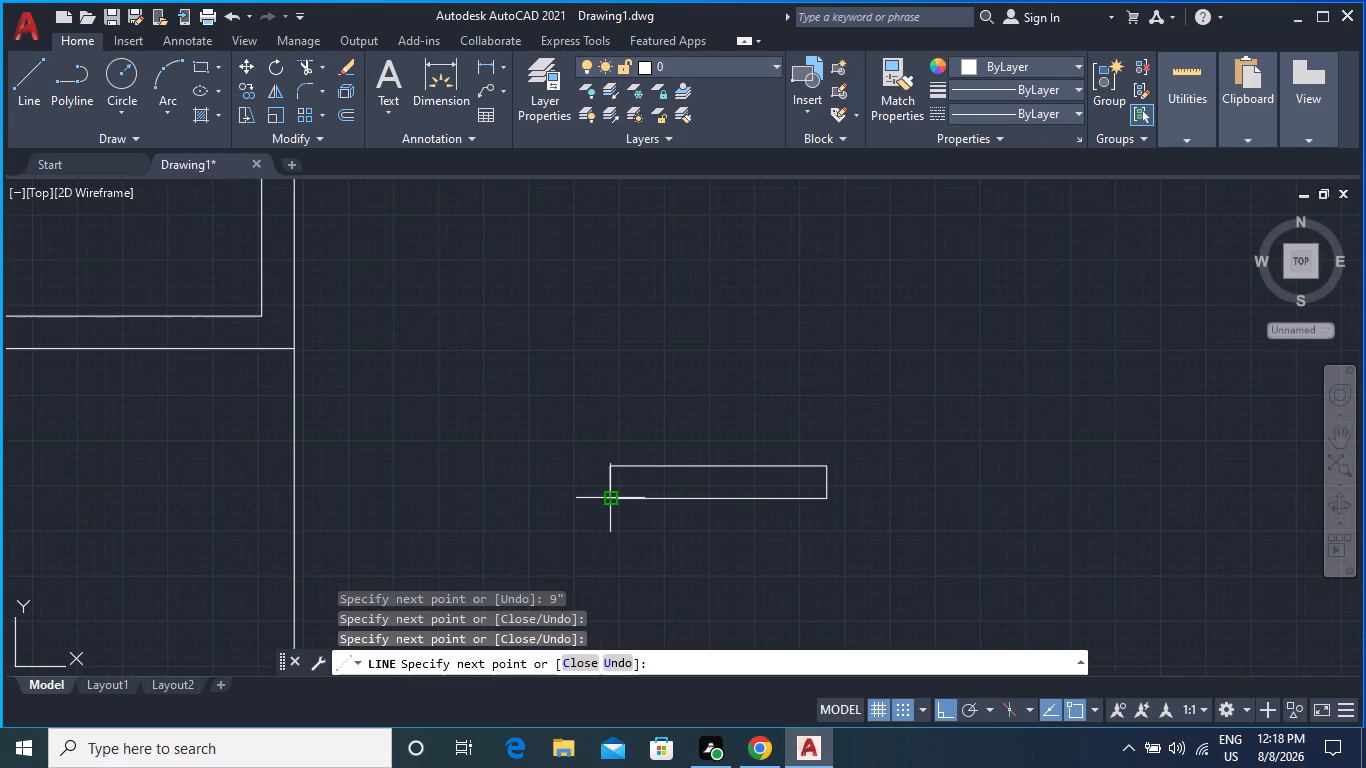
key(Escape)
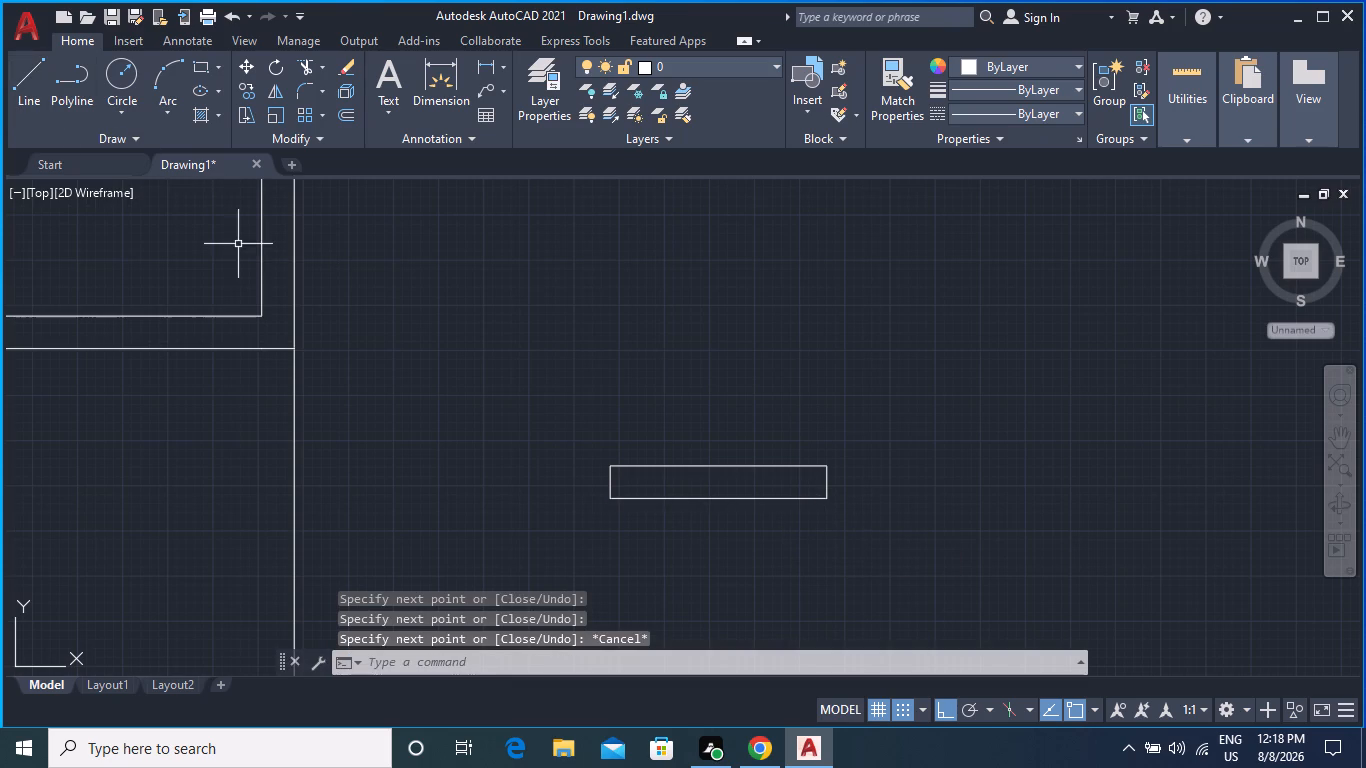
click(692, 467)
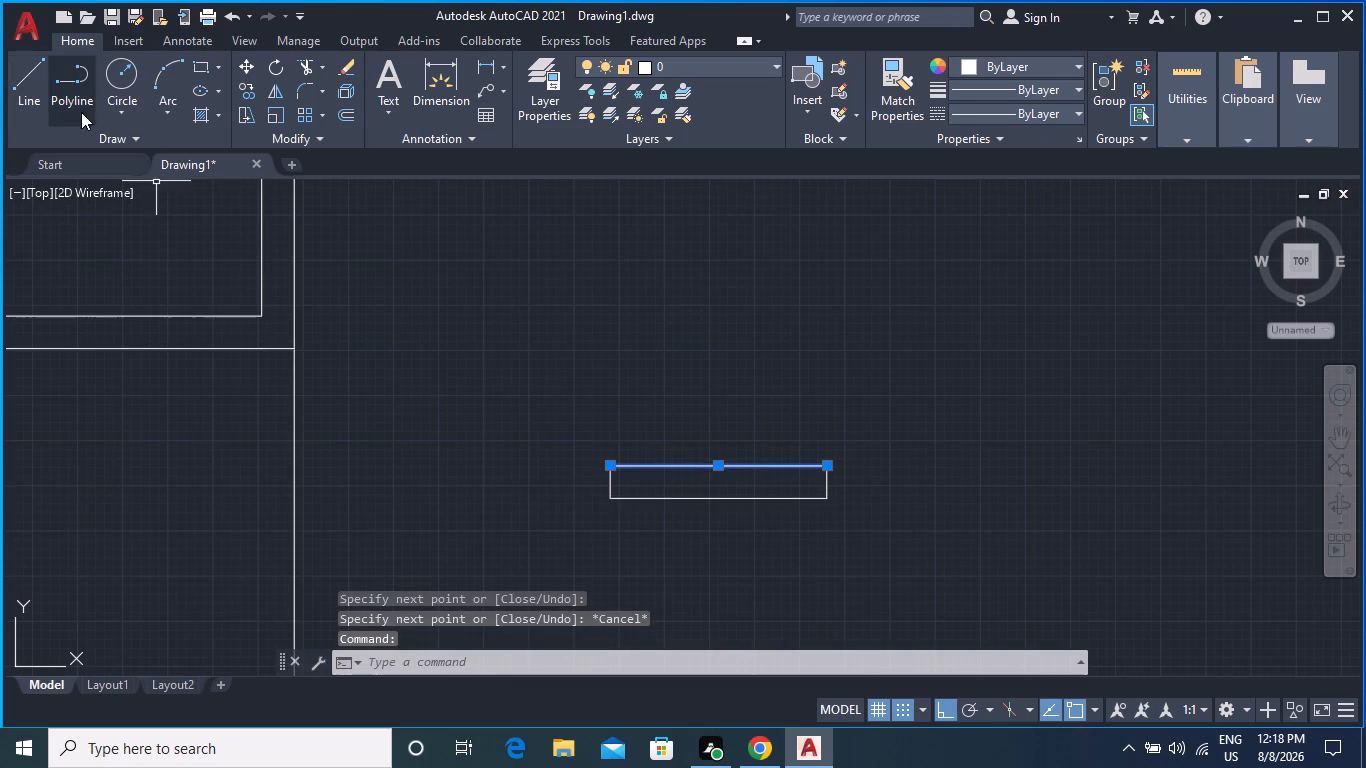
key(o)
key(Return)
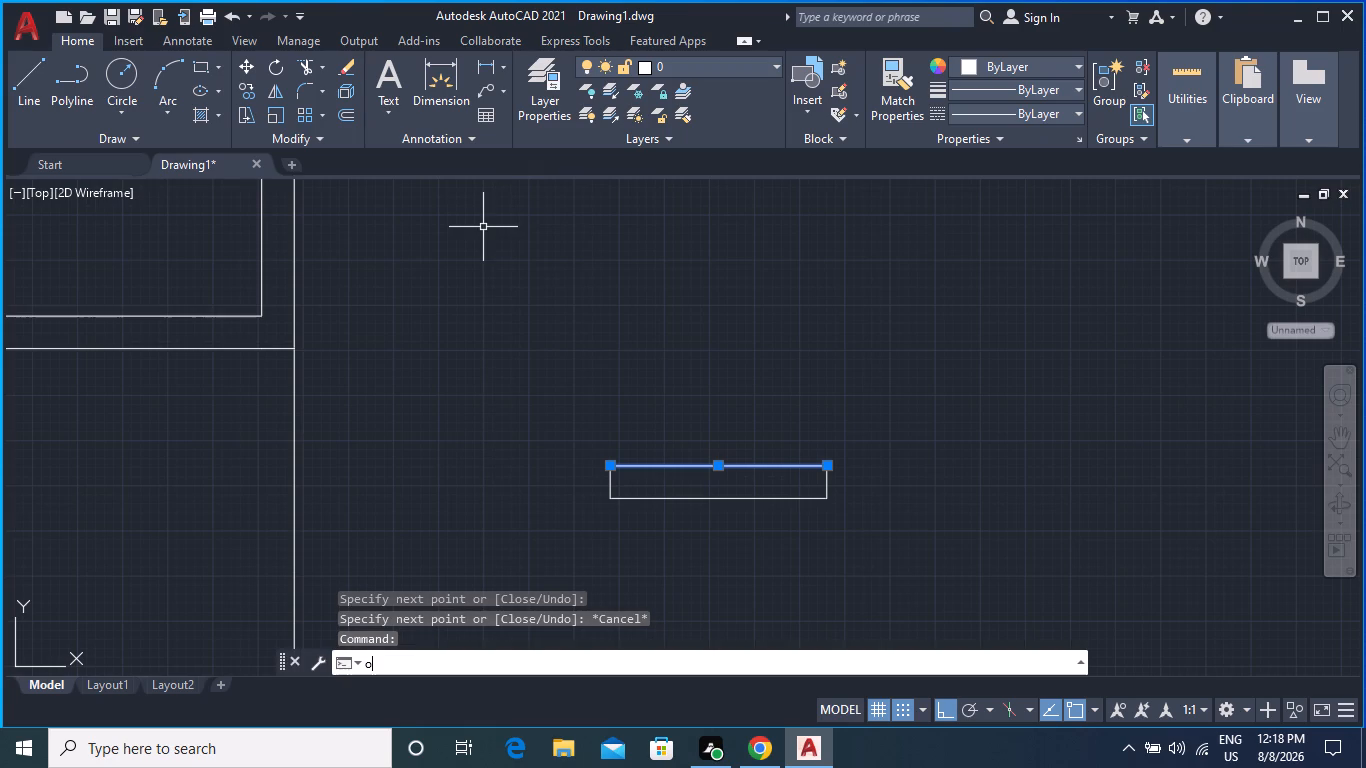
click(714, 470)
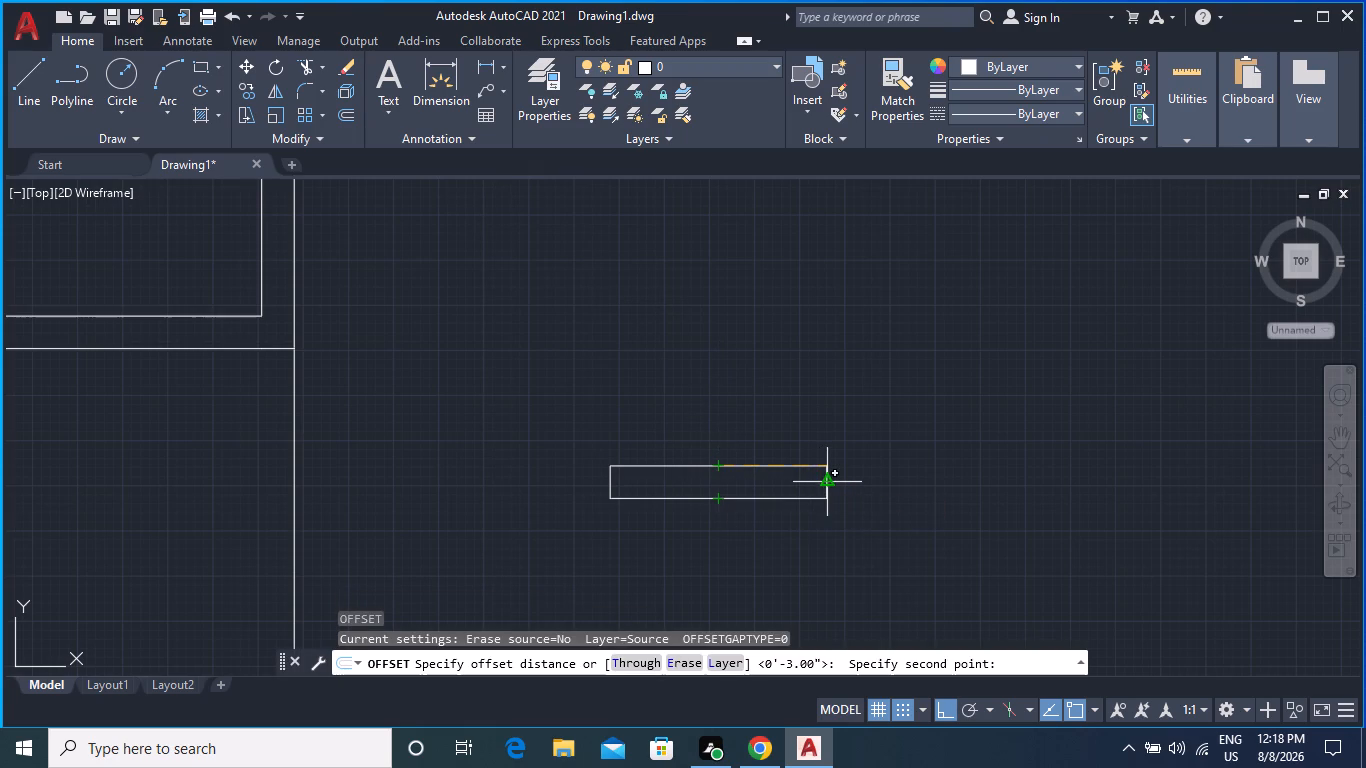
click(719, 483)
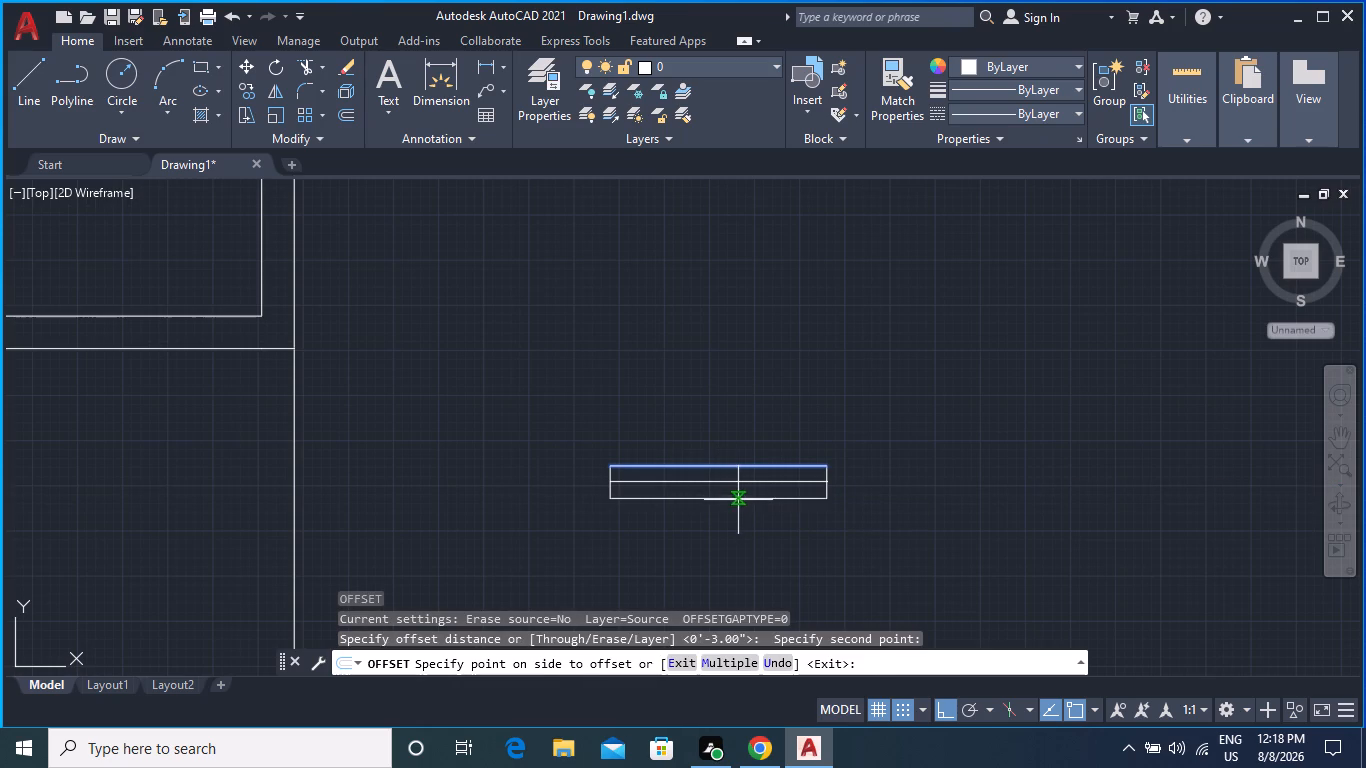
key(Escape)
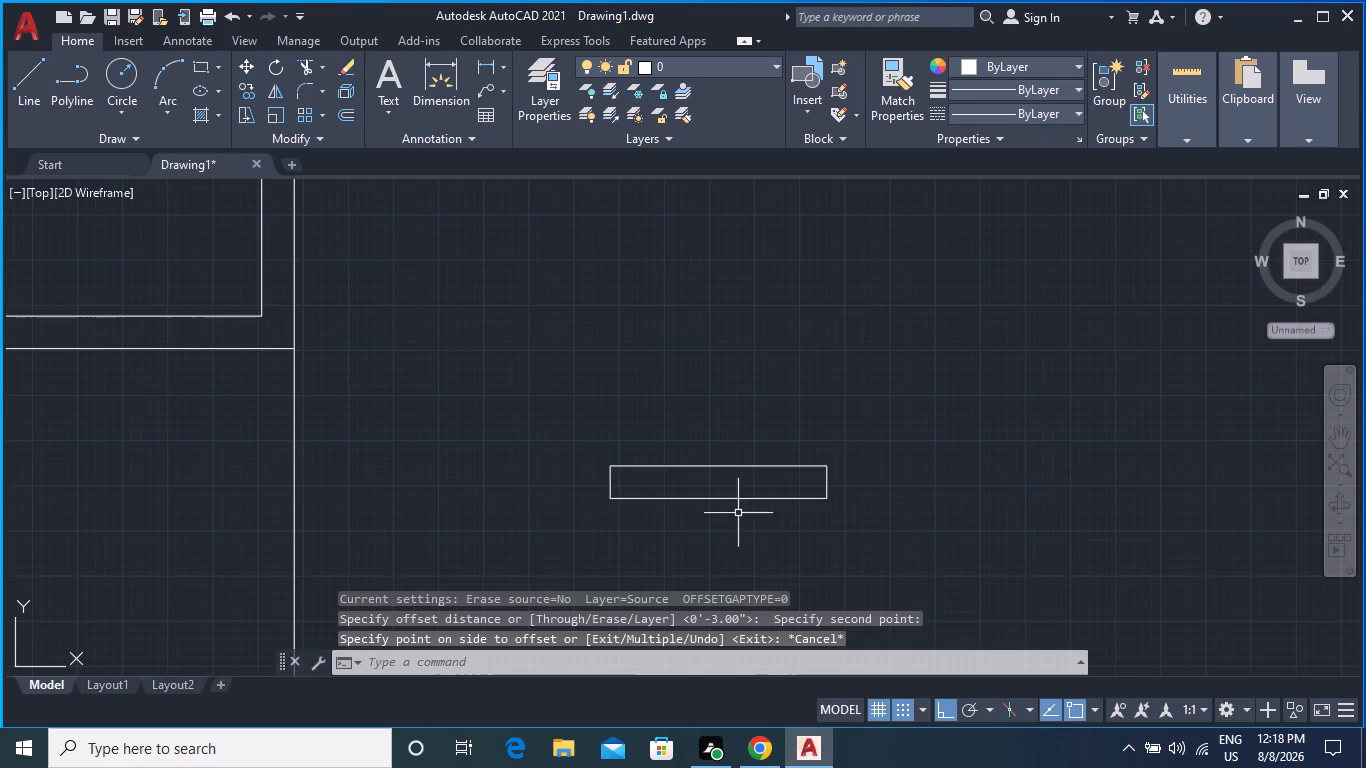
Offset the rectangle's upper long edge 4.5" inward to make a lengthwise centre line.
key(space)
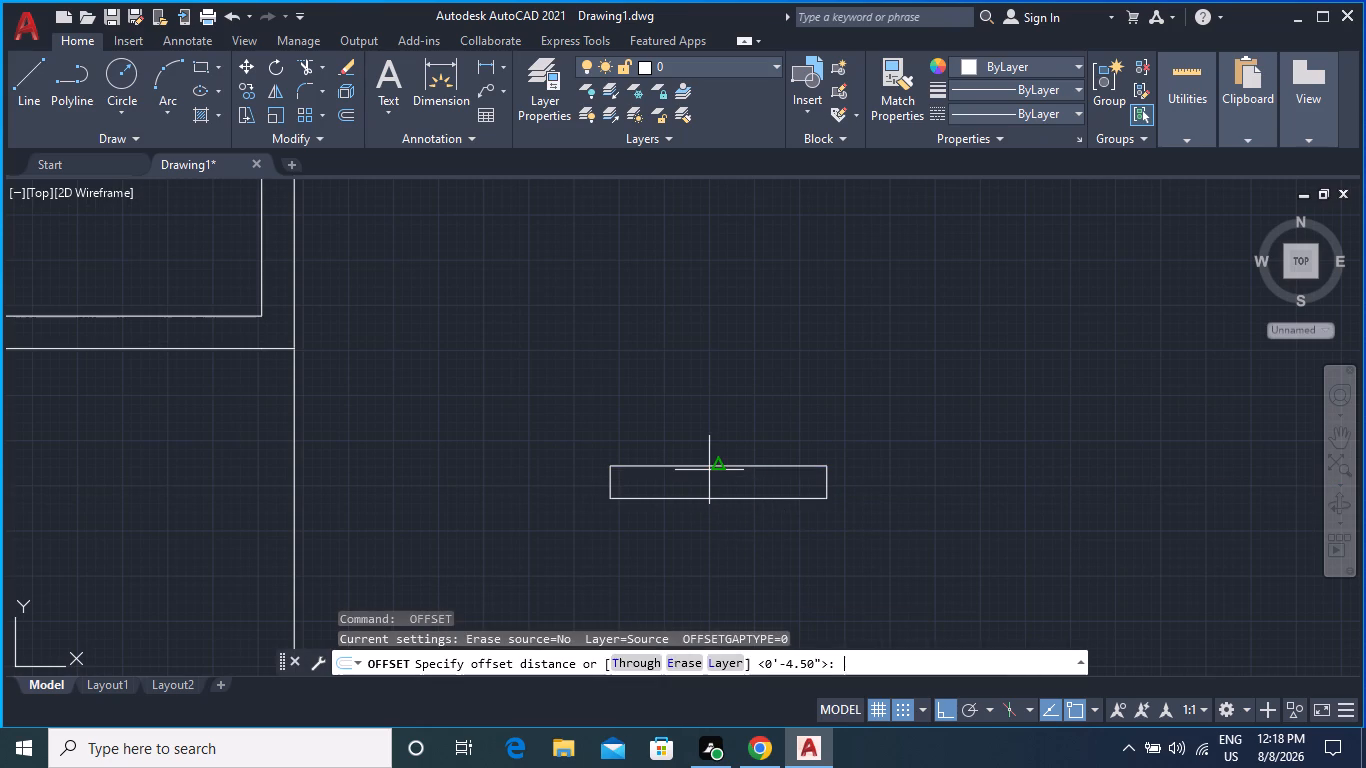
click(716, 471)
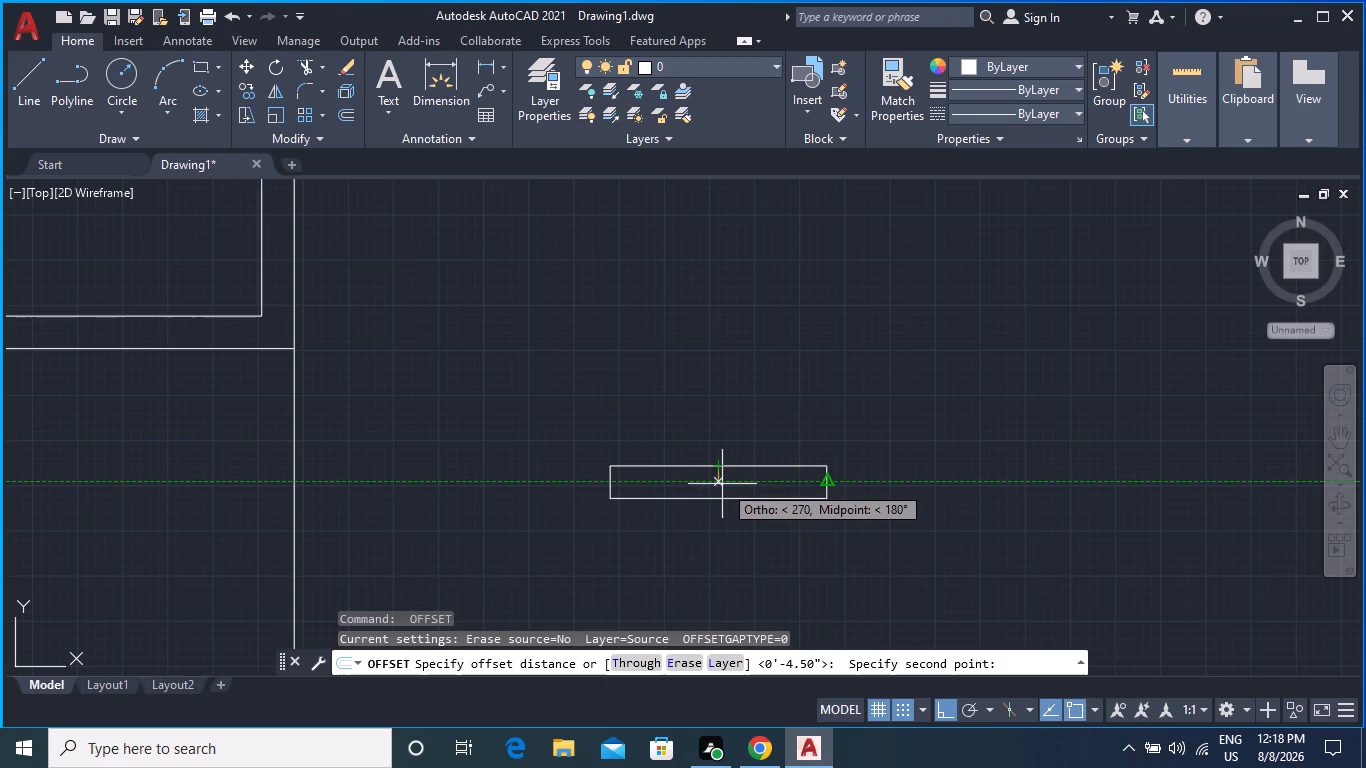
click(720, 484)
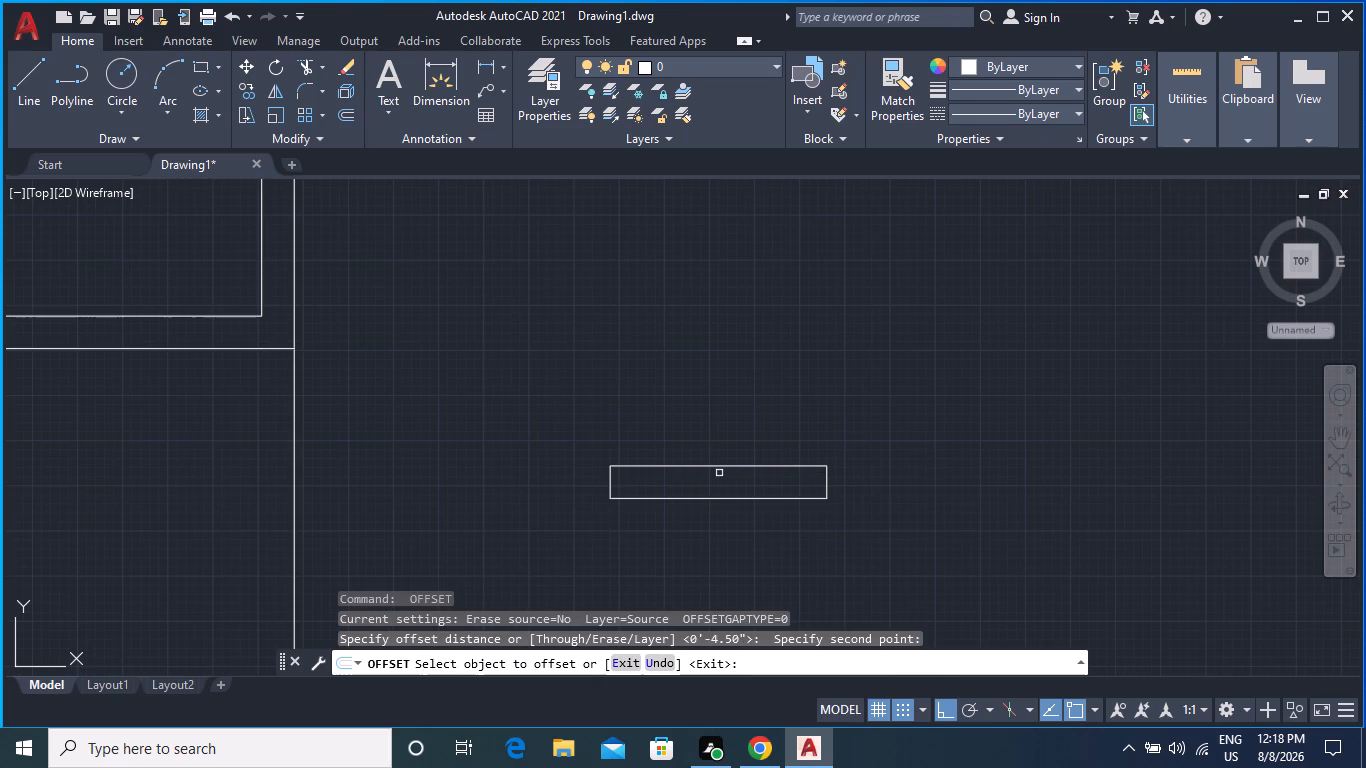
click(717, 468)
click(725, 481)
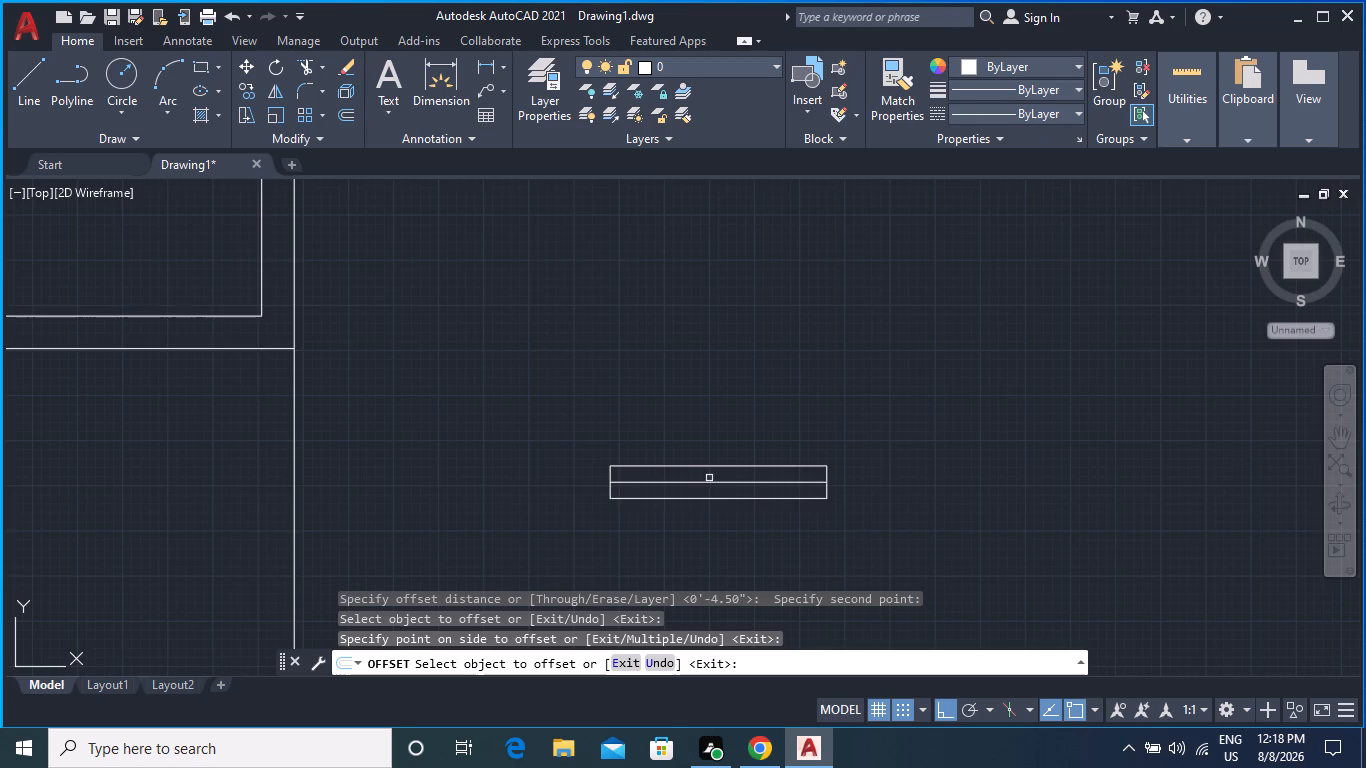
scroll(709, 478, up, 1)
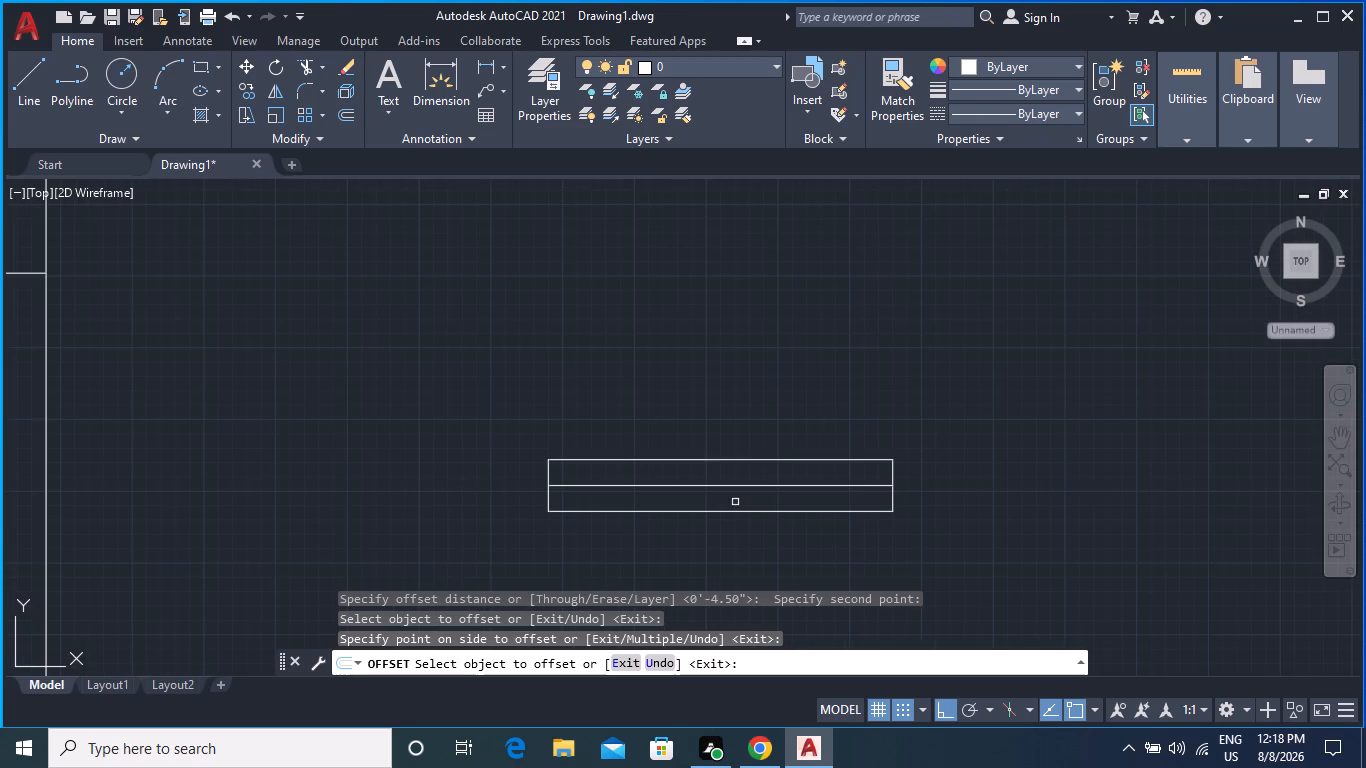
scroll(735, 501, up, 1)
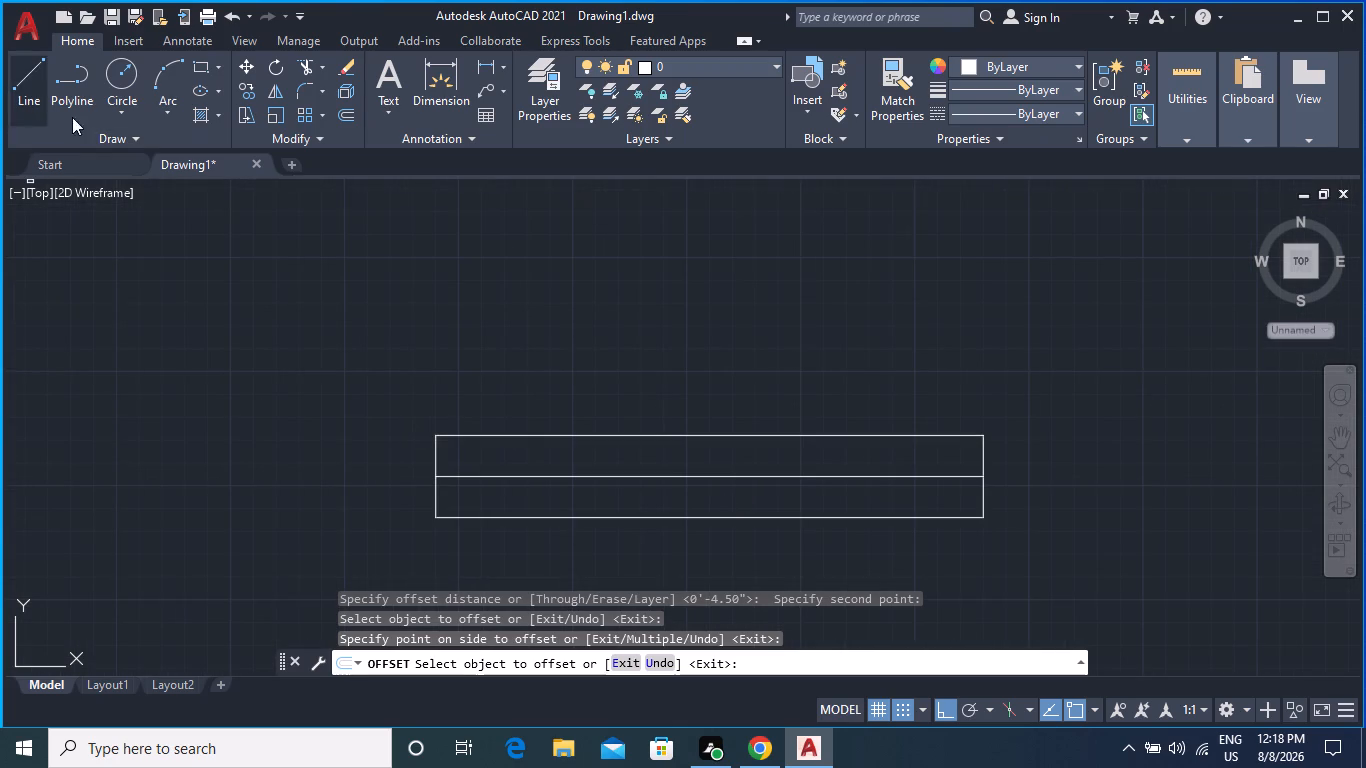
key(space)
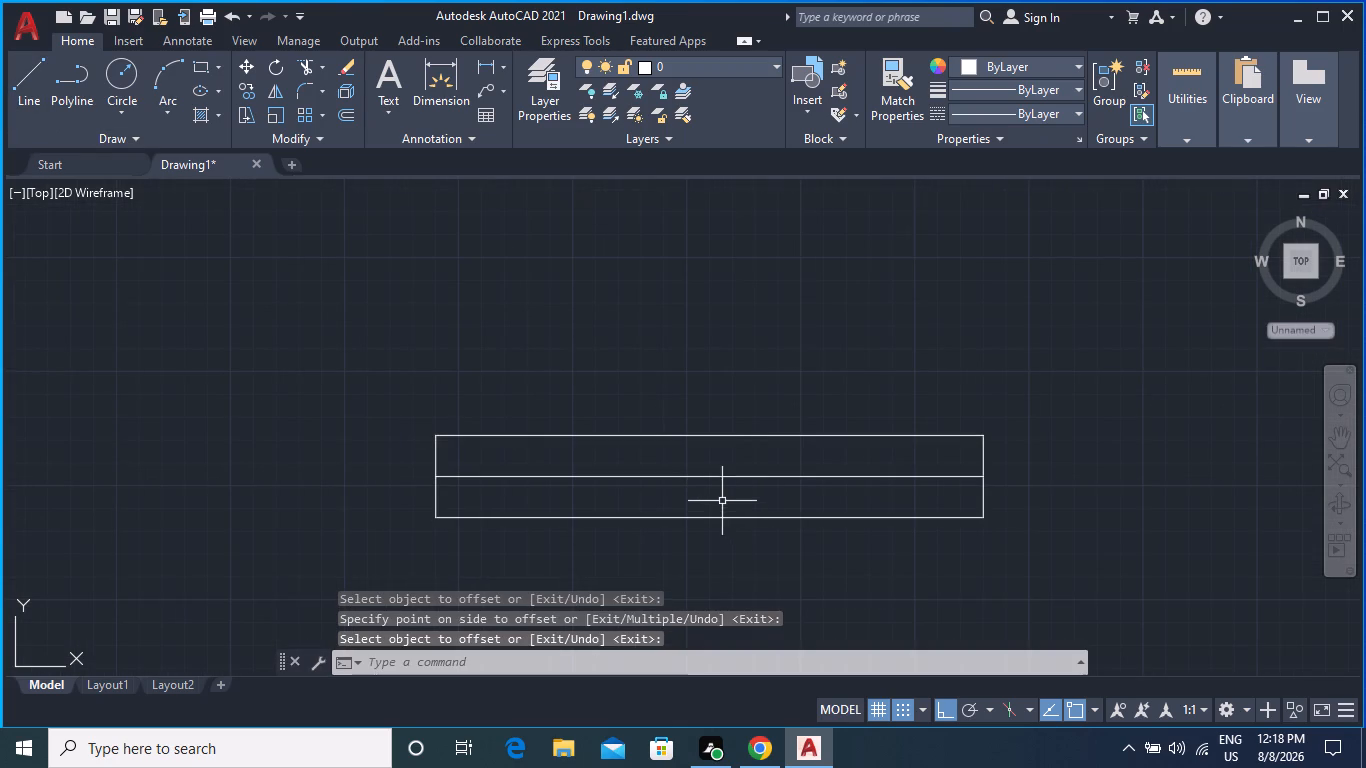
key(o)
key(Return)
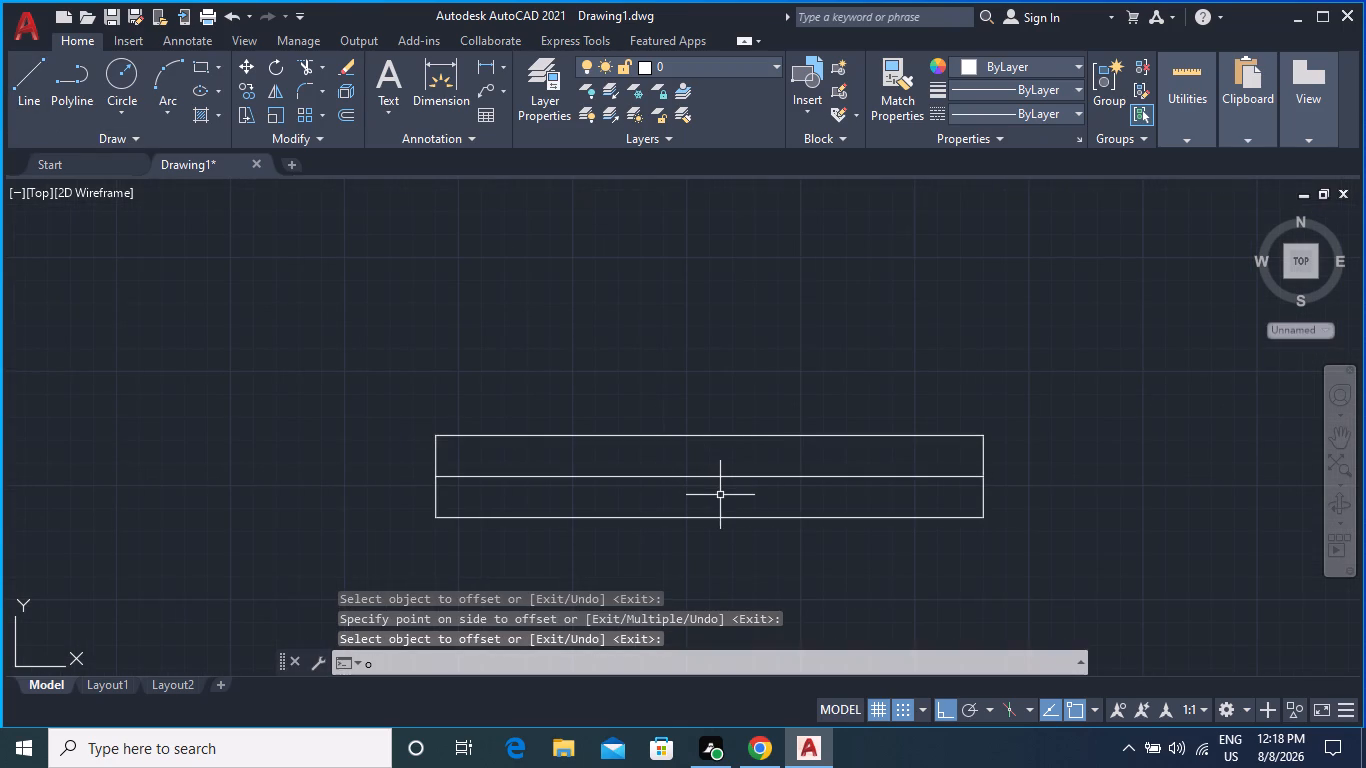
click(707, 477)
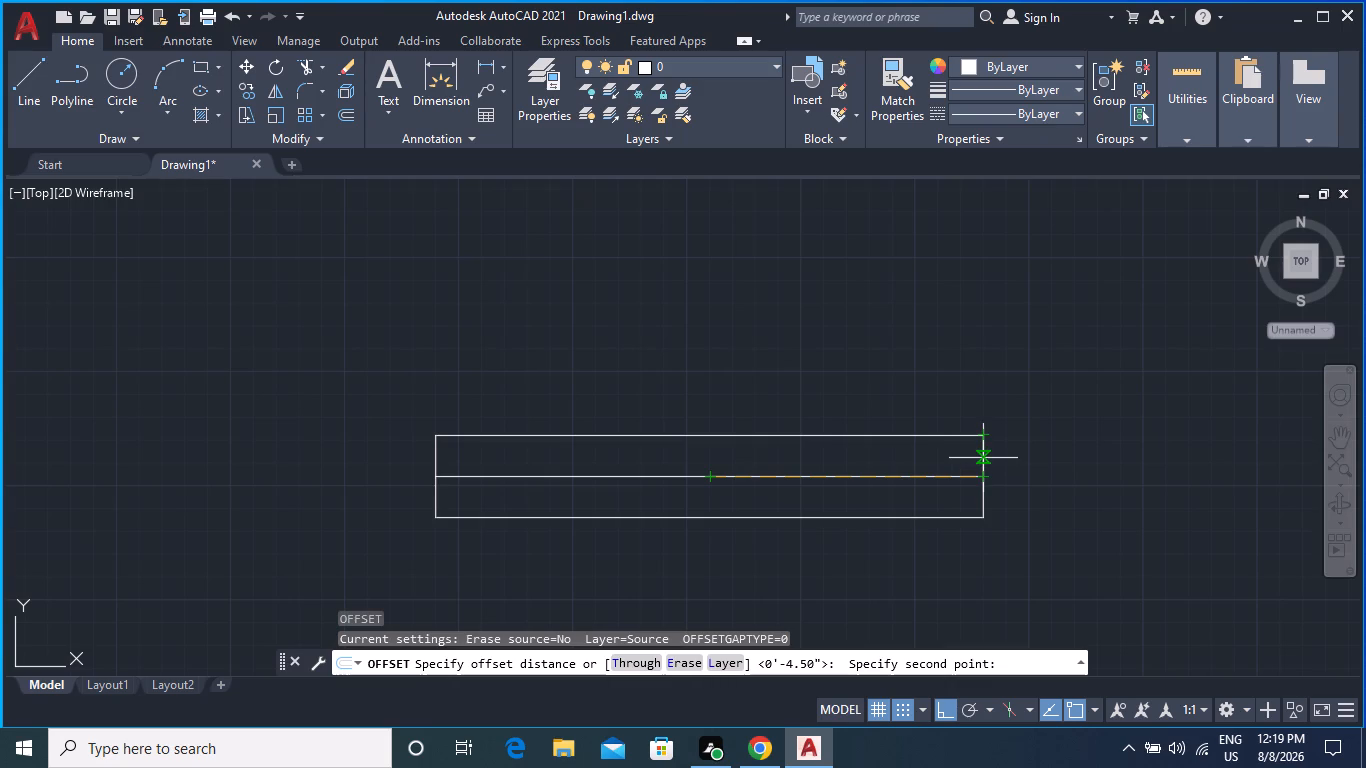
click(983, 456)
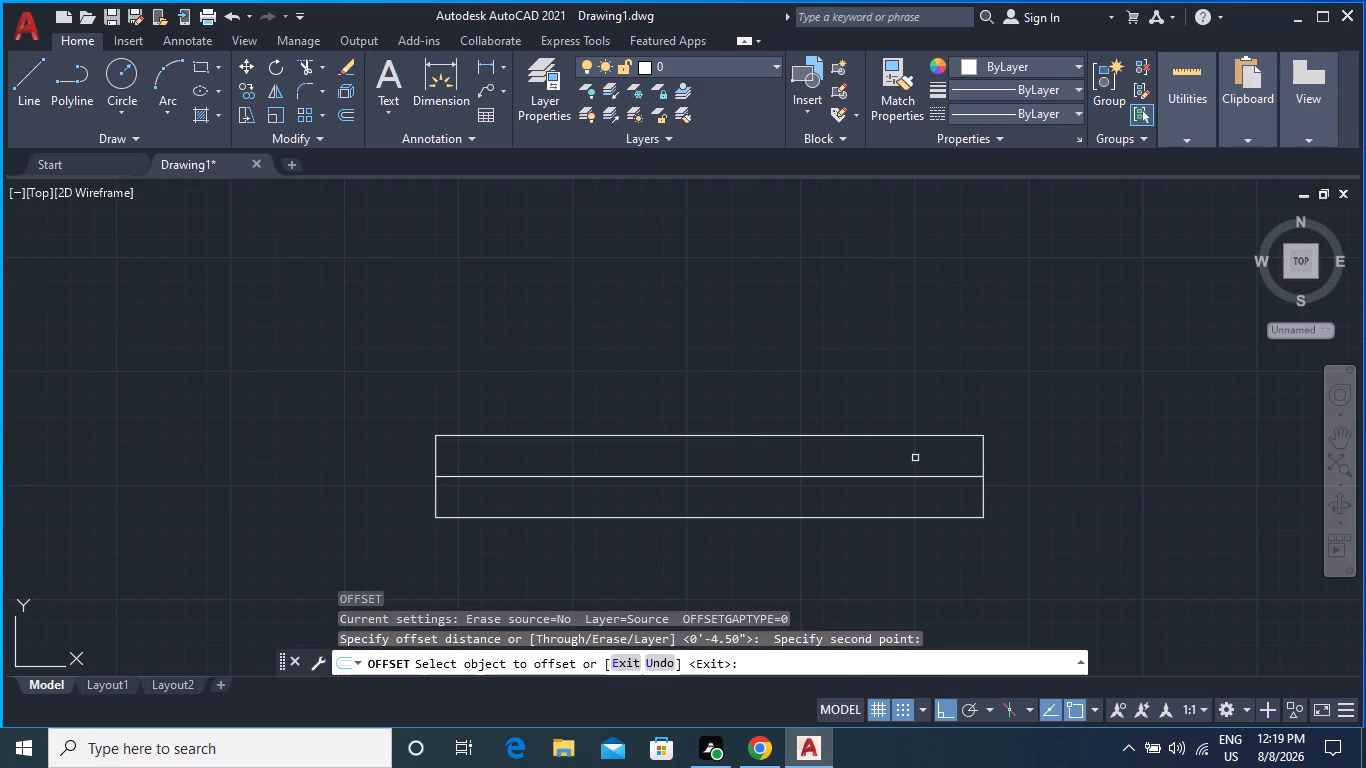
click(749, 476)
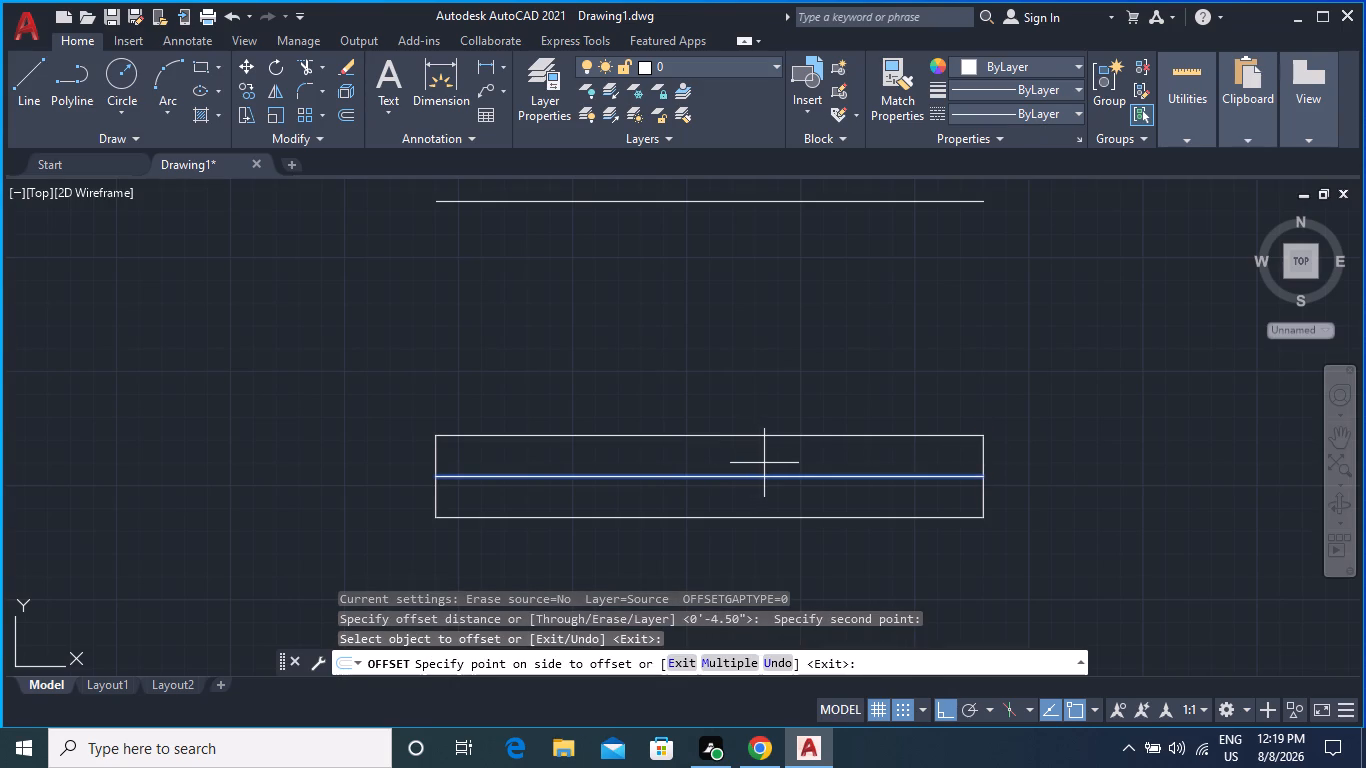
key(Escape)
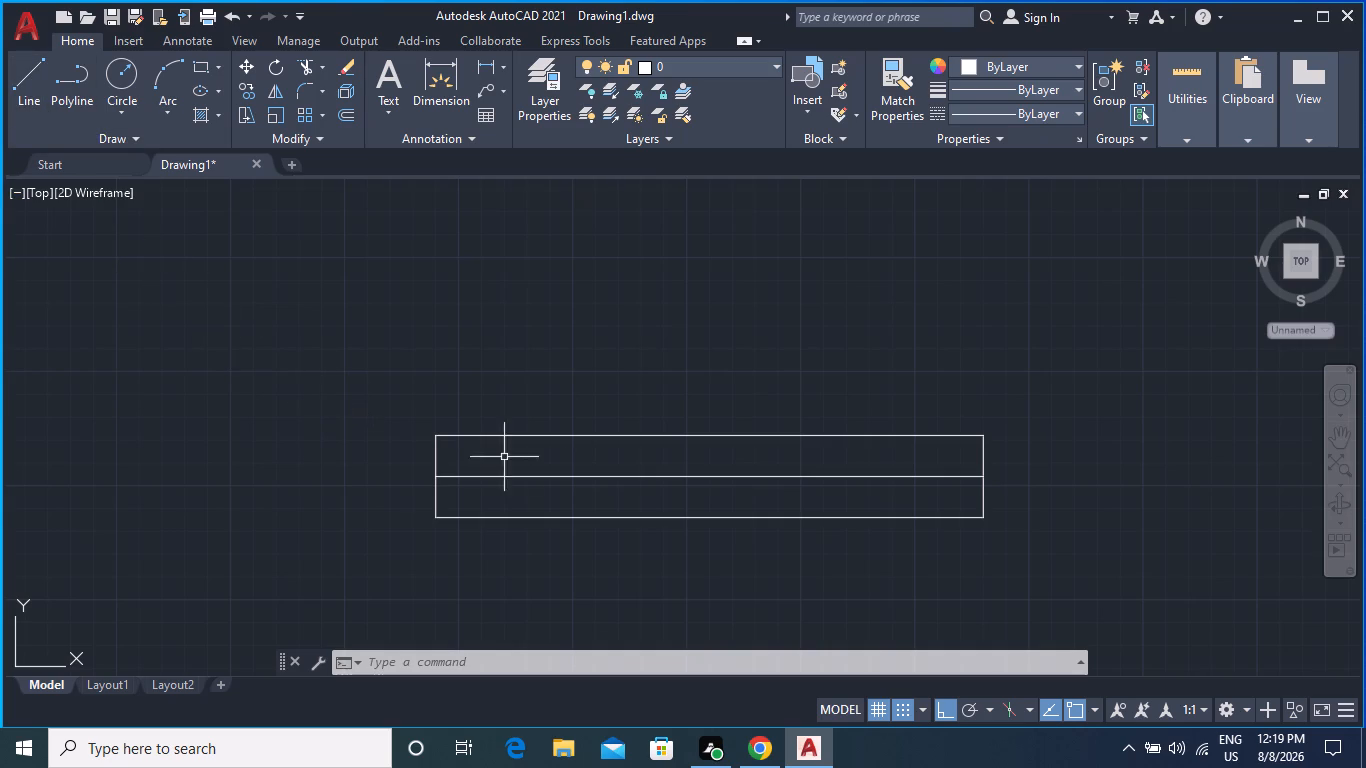
Offset the window rectangle's lengthwise centre line 2" to both sides.
key(o)
key(Return)
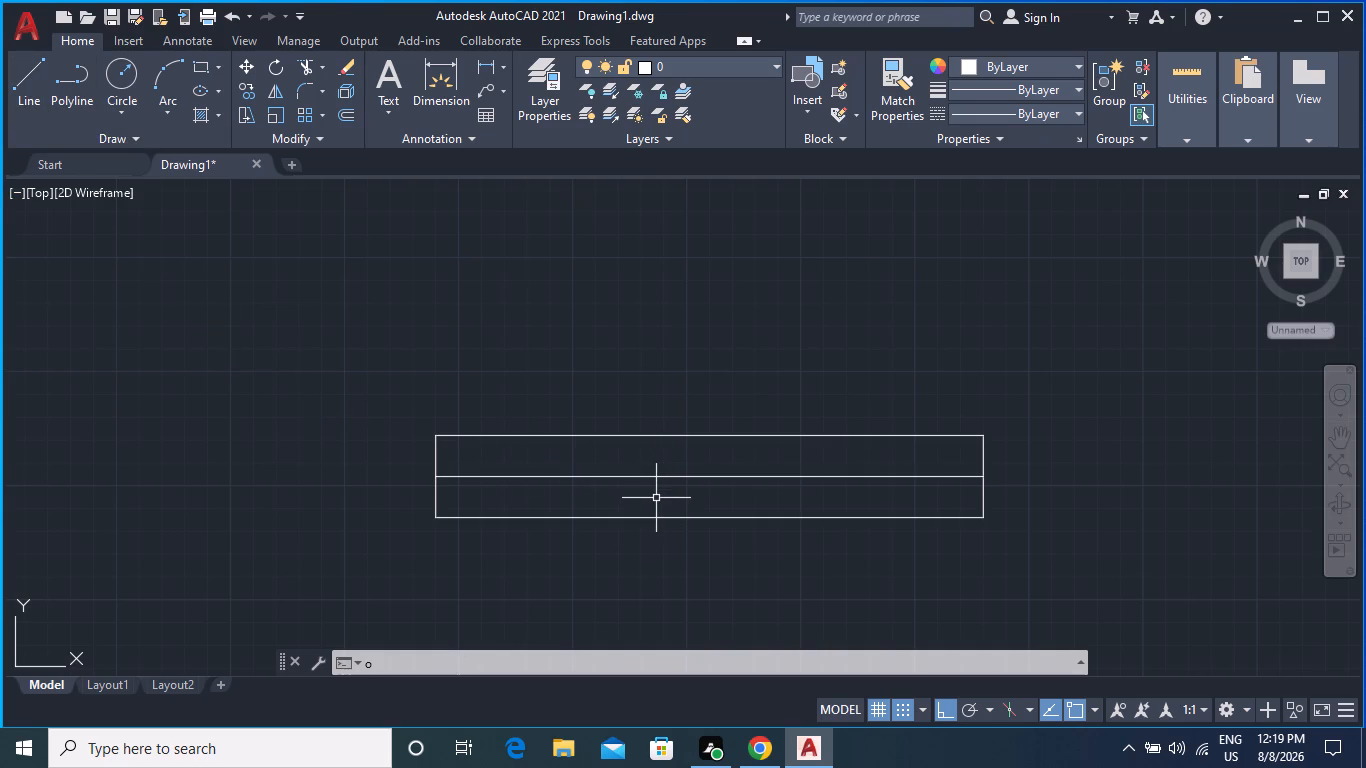
click(712, 477)
key(2)
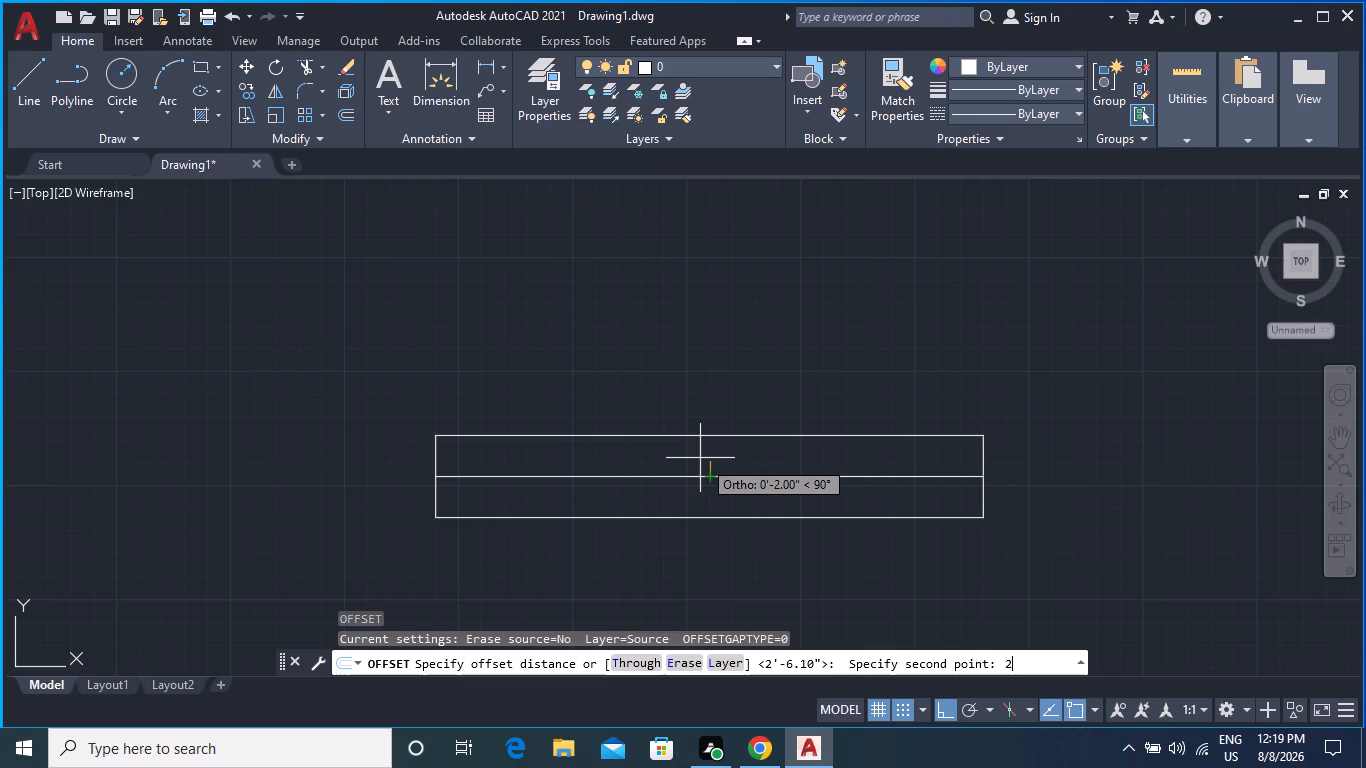
key(shift+quotedbl)
key(Return)
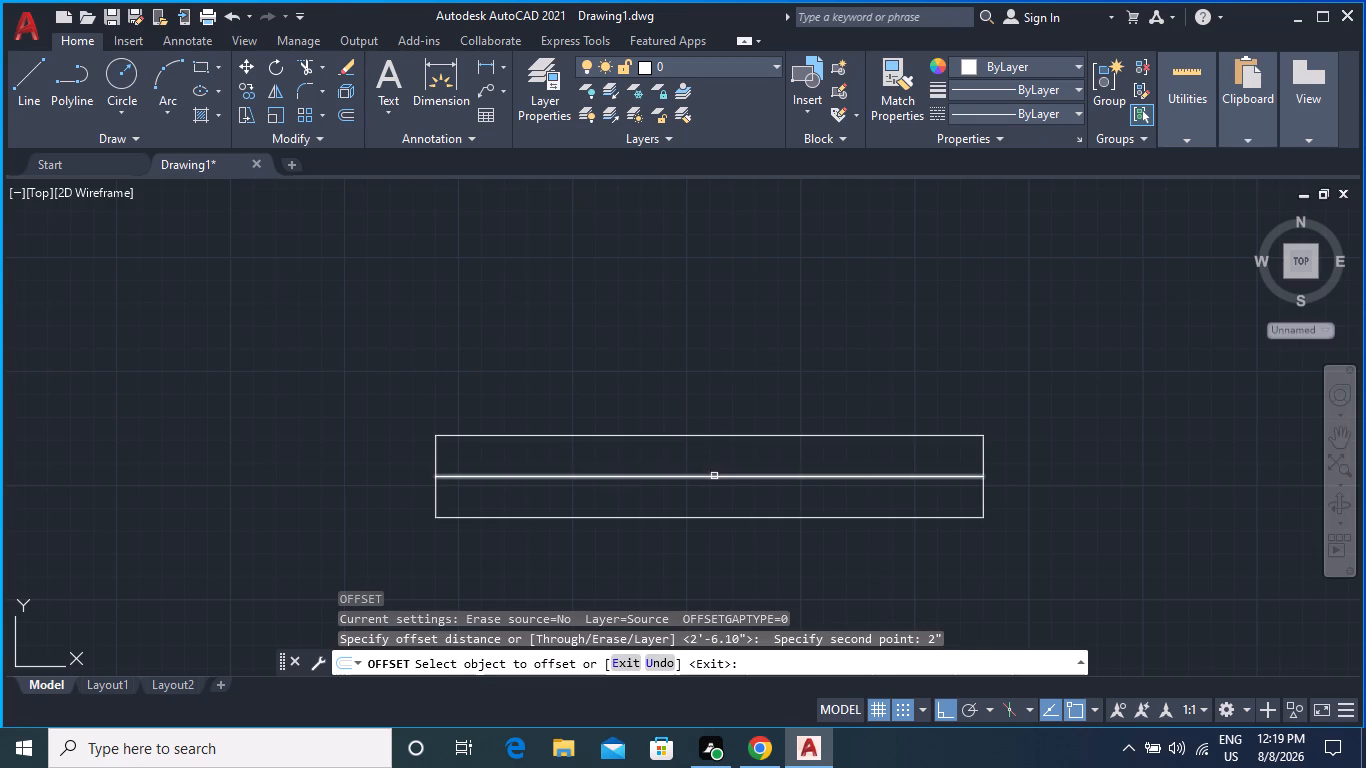
click(714, 476)
click(719, 458)
click(717, 478)
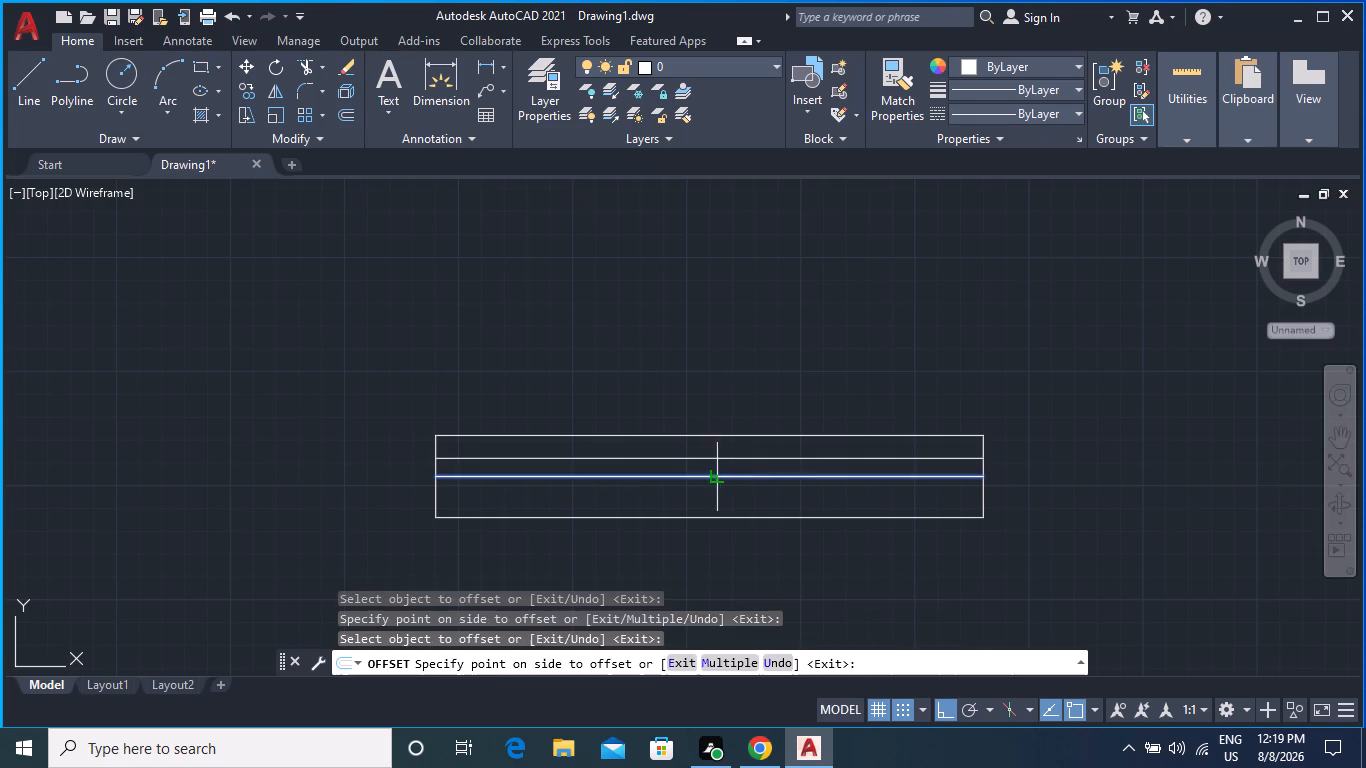
click(721, 503)
scroll(754, 421, down, 1)
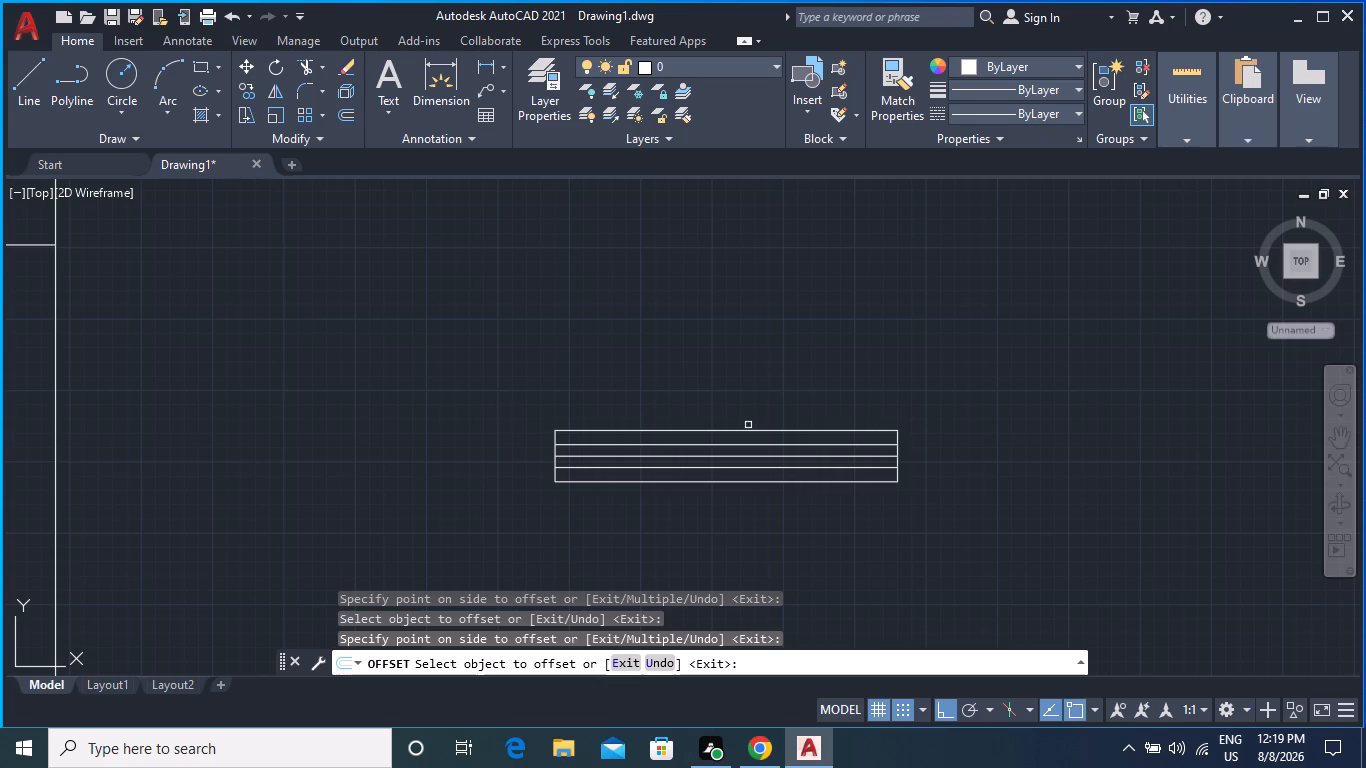
key(Escape)
Join the window symbol's lines so the outer rectangle becomes a single polyline.
drag(469, 376, 491, 400)
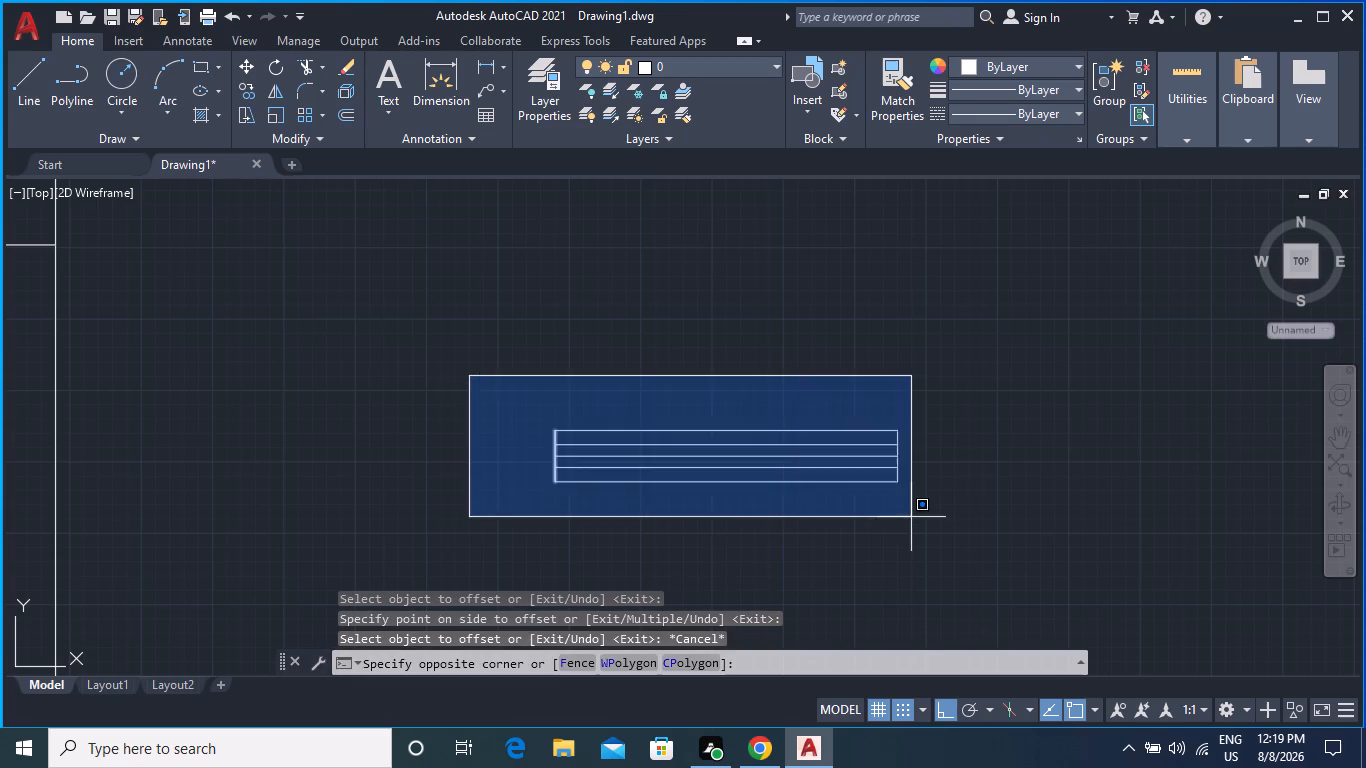
click(971, 526)
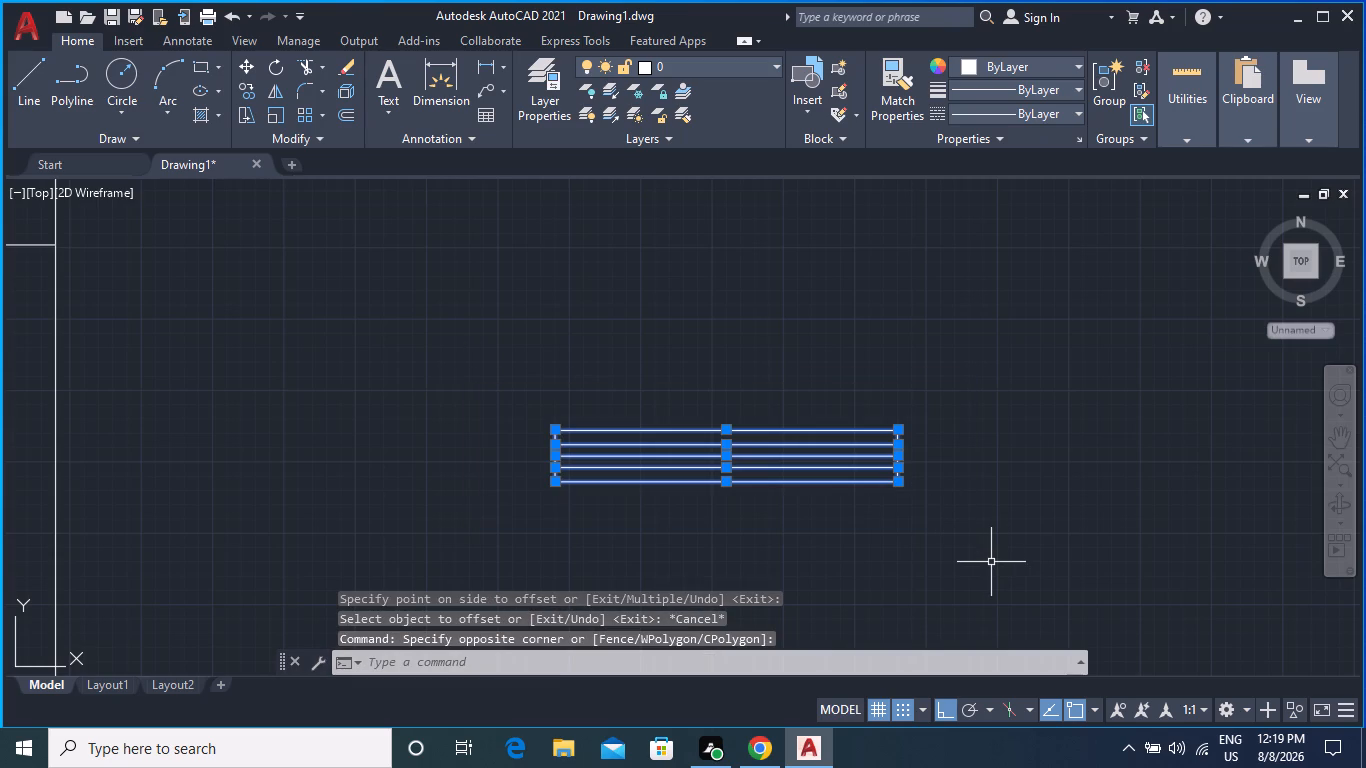
text(joi)
key(Return)
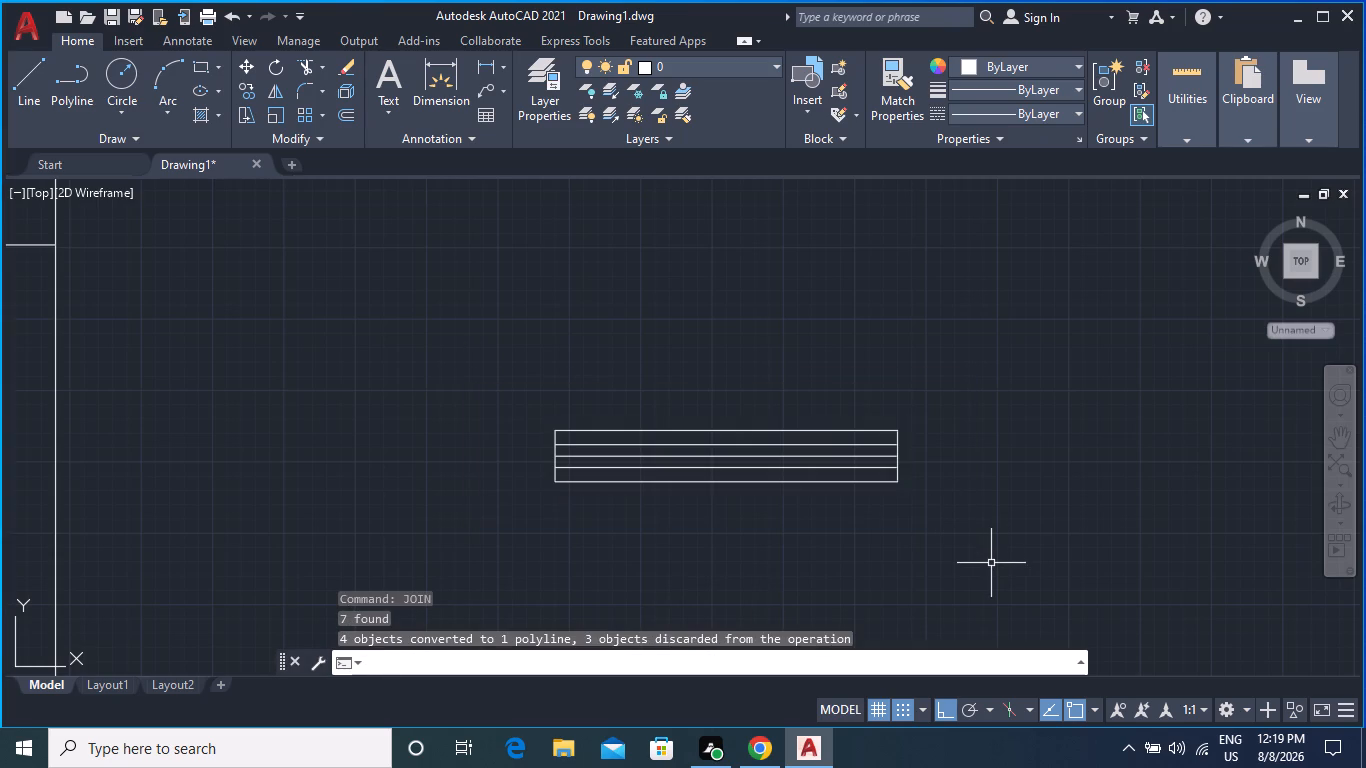
click(757, 483)
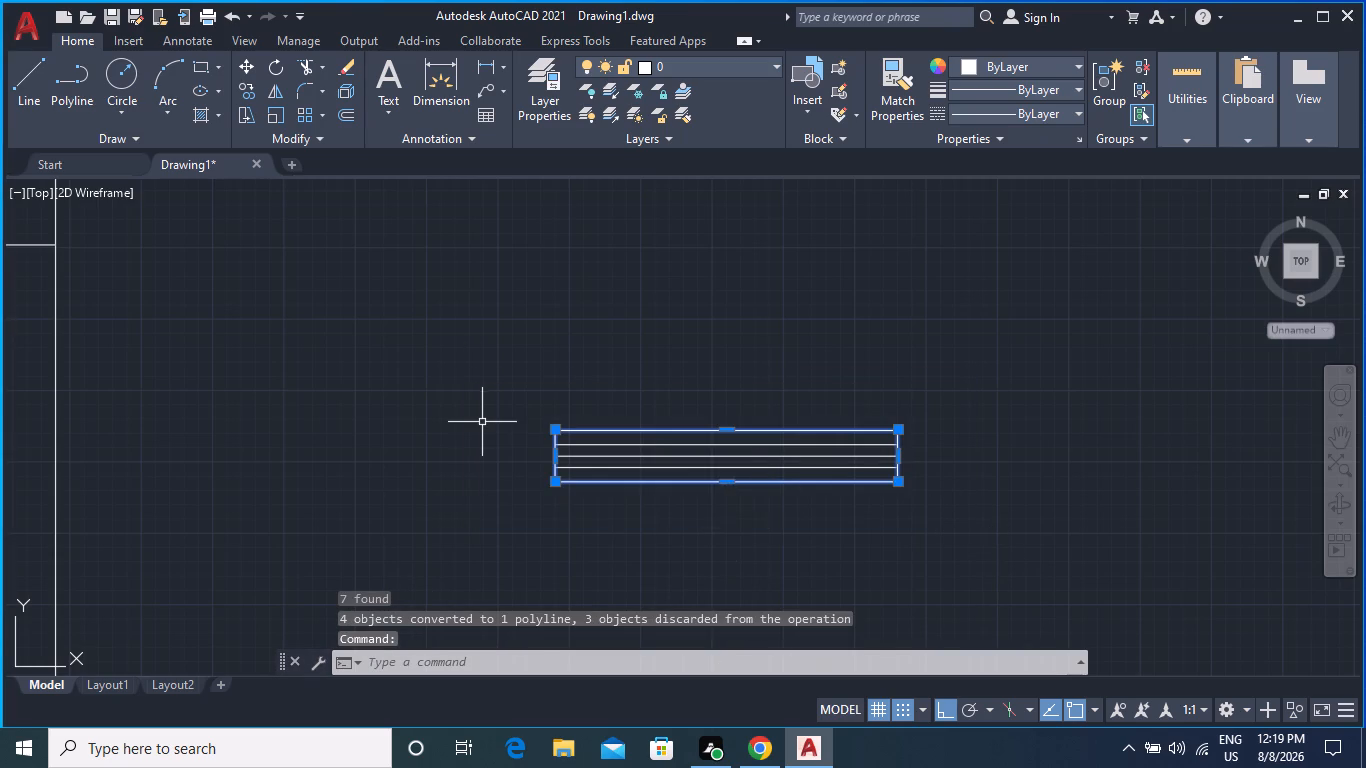
key(Escape)
key(Escape)
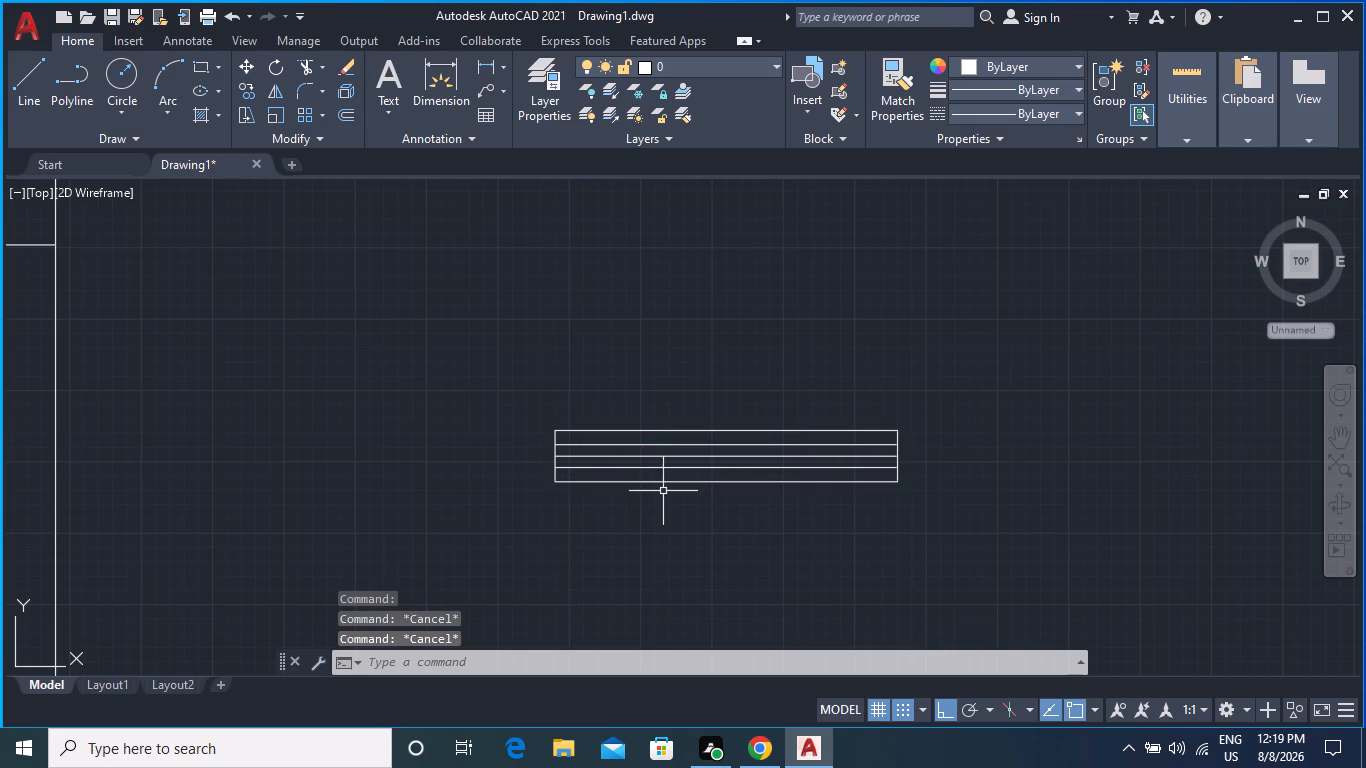
Delete the lengthwise centre line of the window symbol.
click(676, 458)
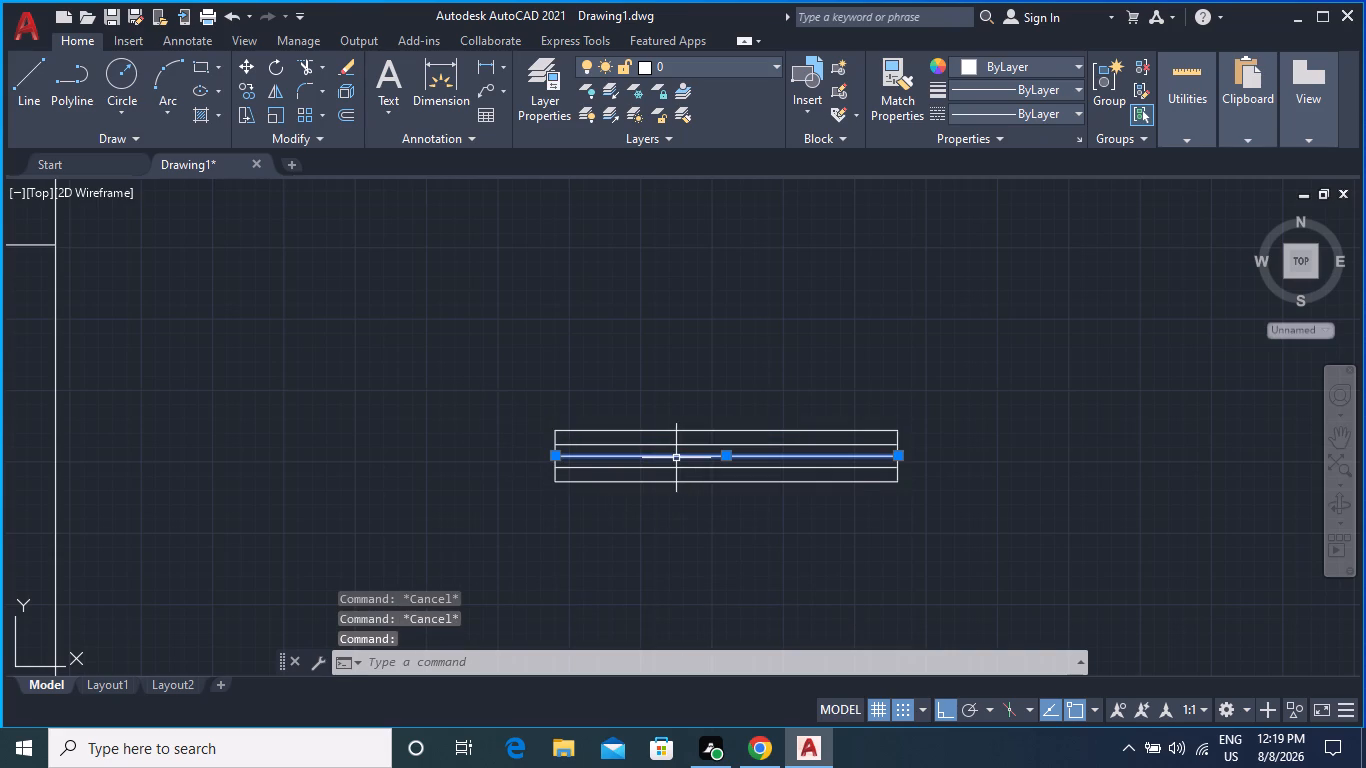
key(Delete)
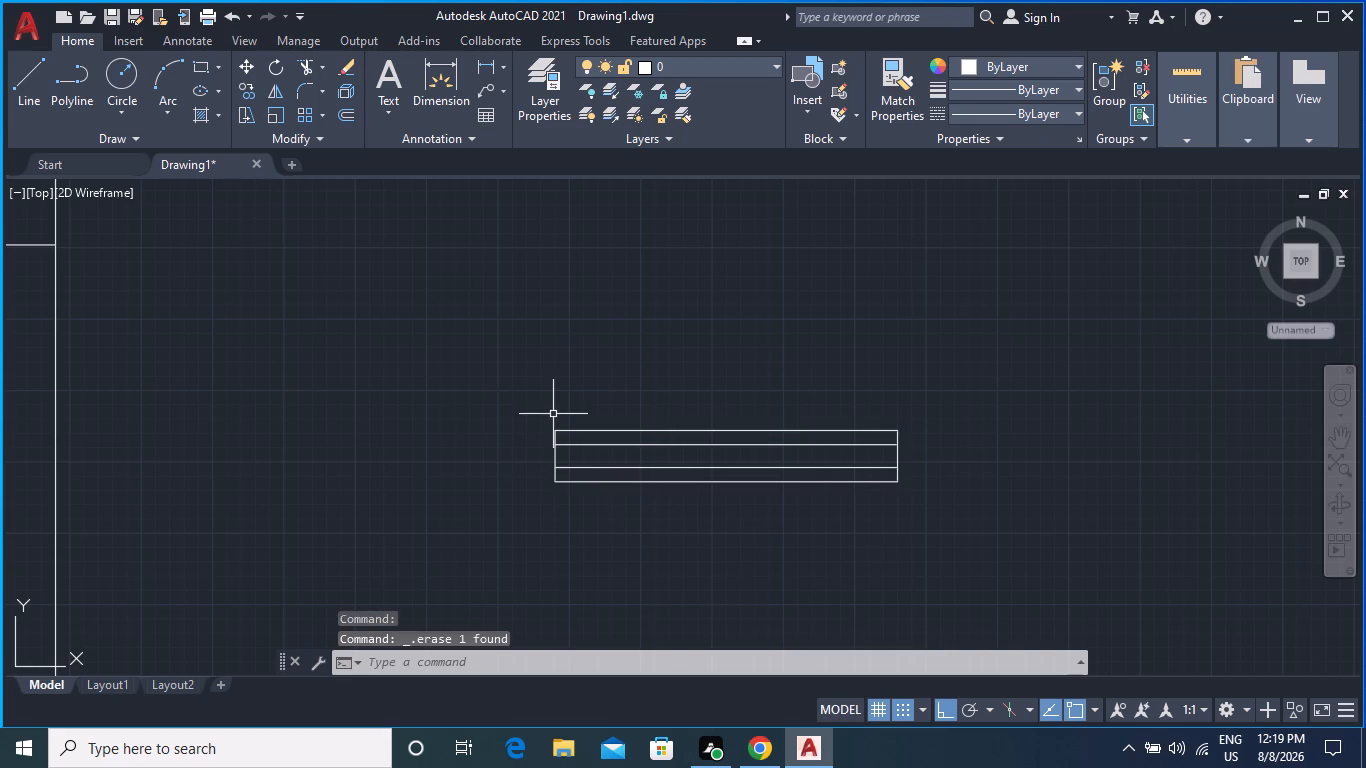
Group the window's outer rectangle and its two inner lines into one object.
click(495, 388)
click(1067, 580)
right_click(643, 397)
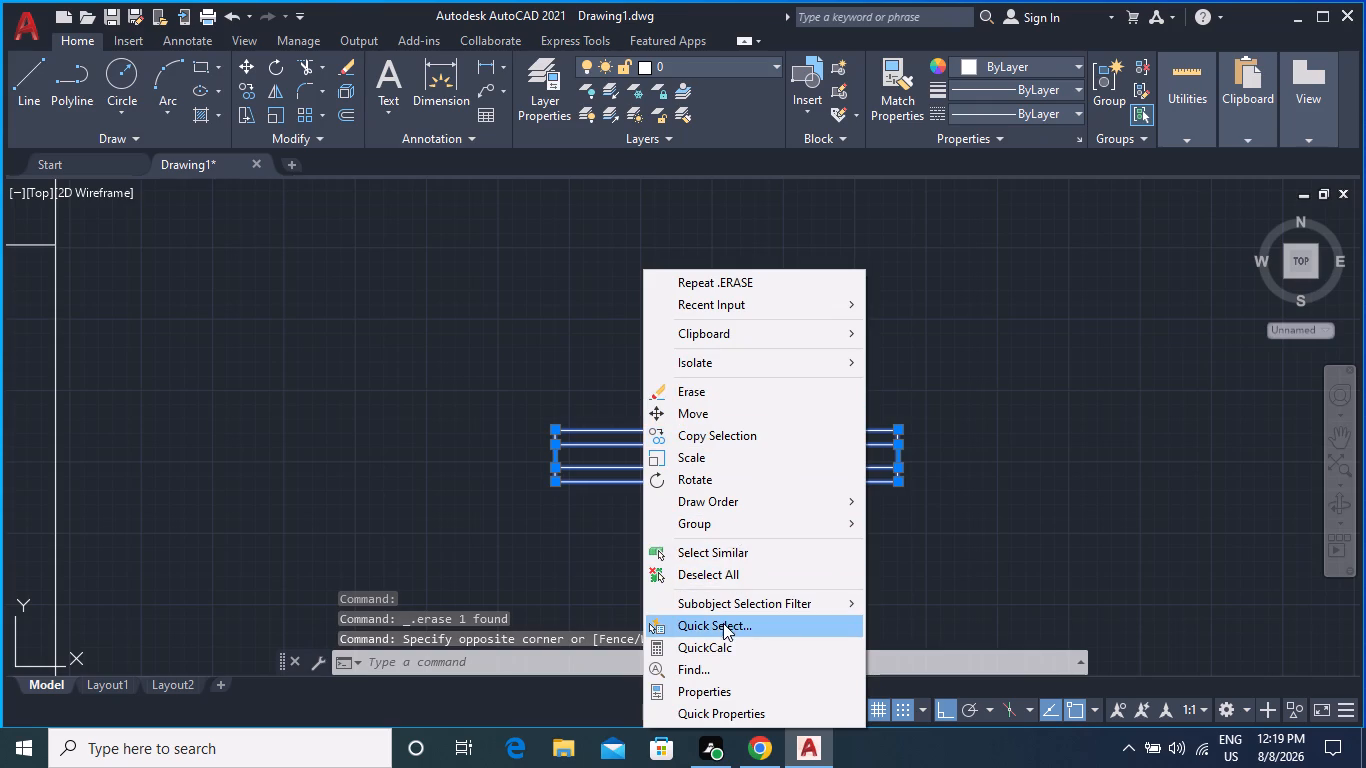
click(723, 517)
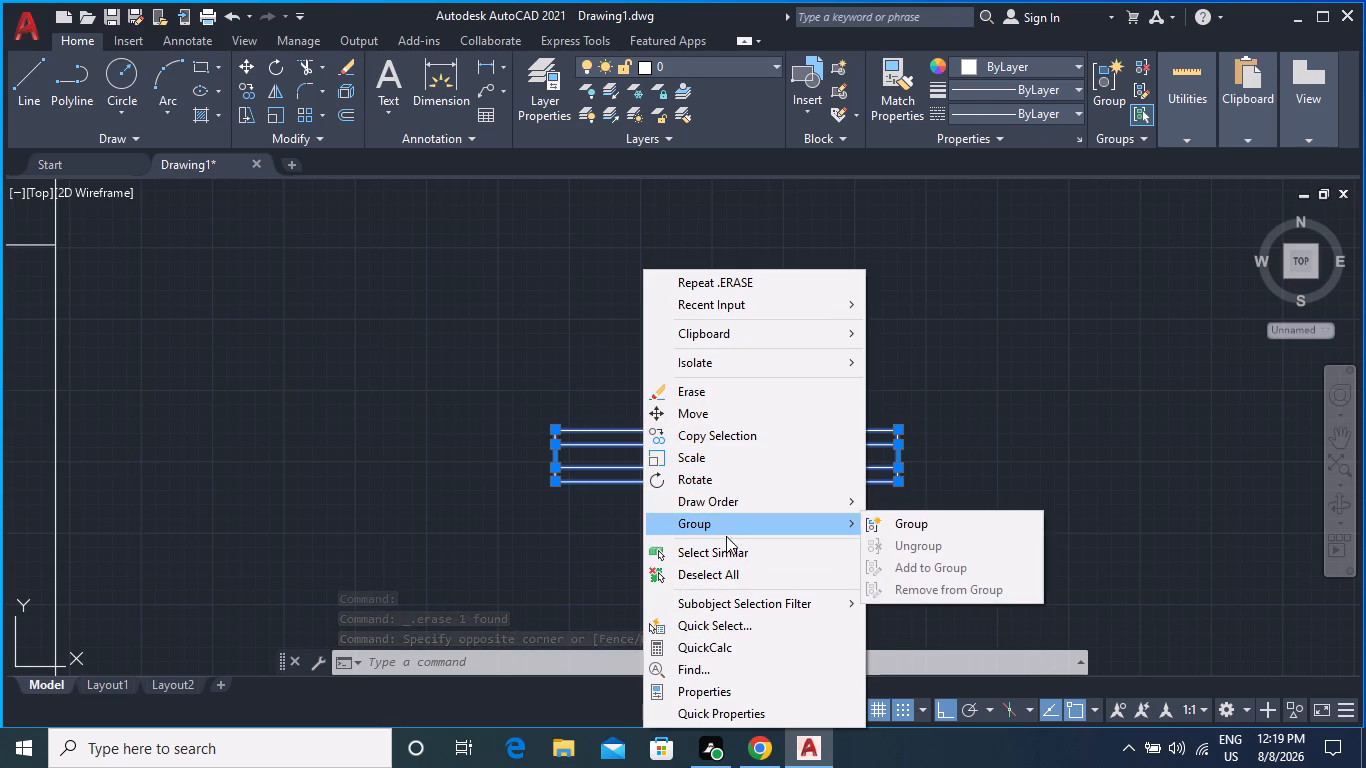
click(916, 523)
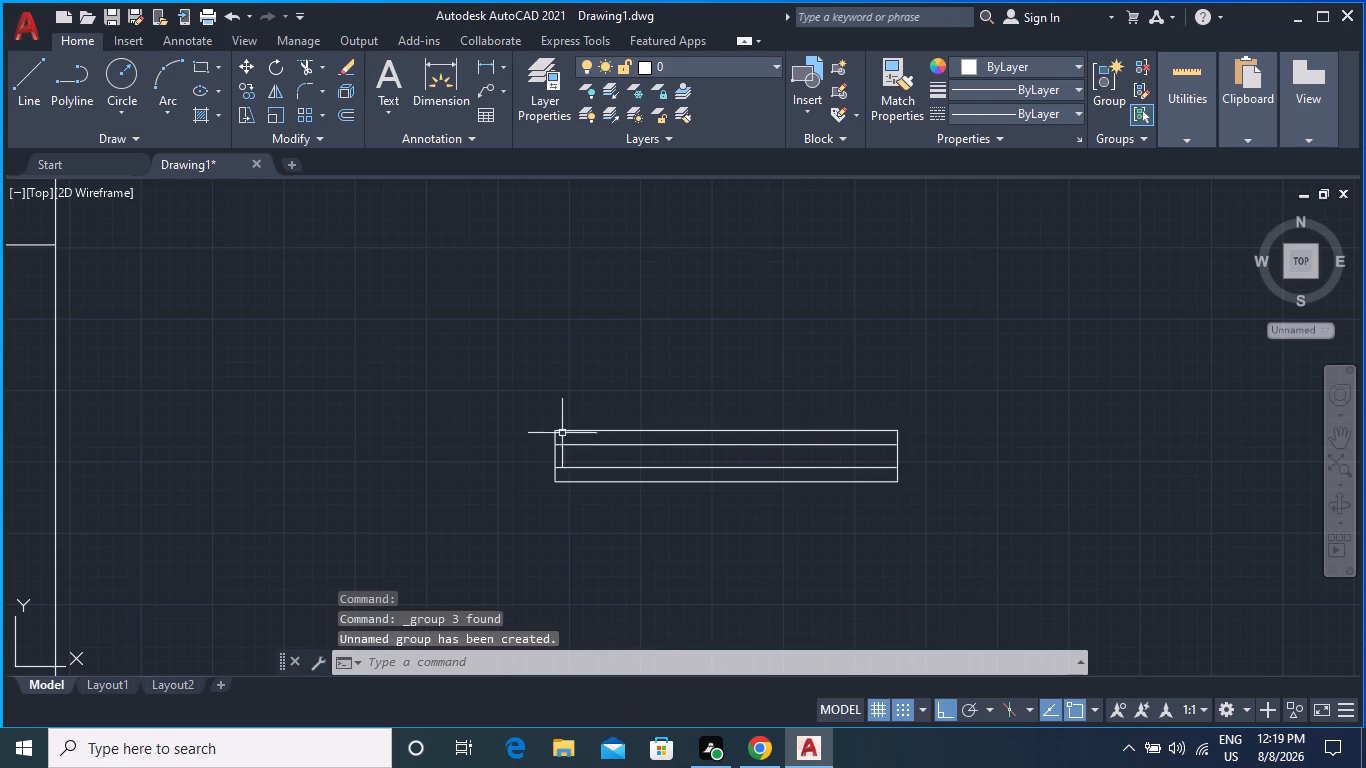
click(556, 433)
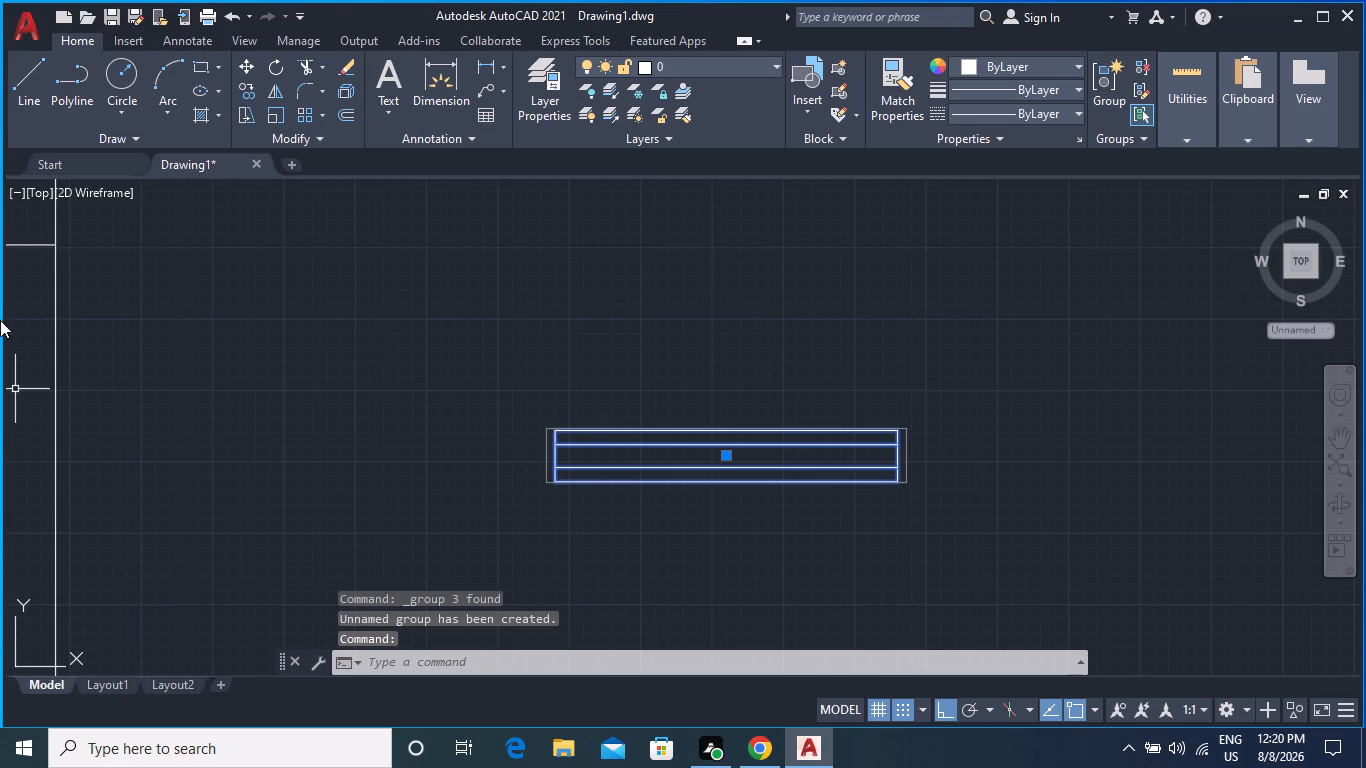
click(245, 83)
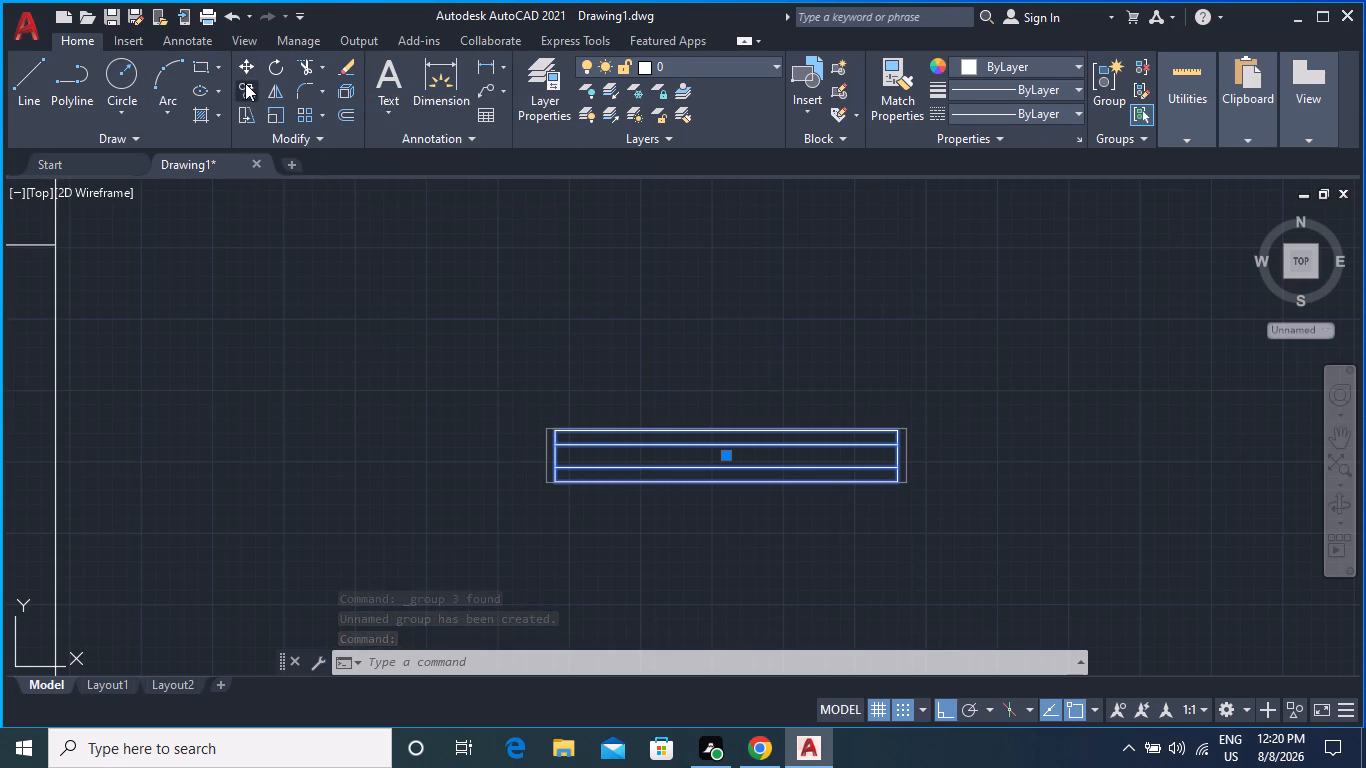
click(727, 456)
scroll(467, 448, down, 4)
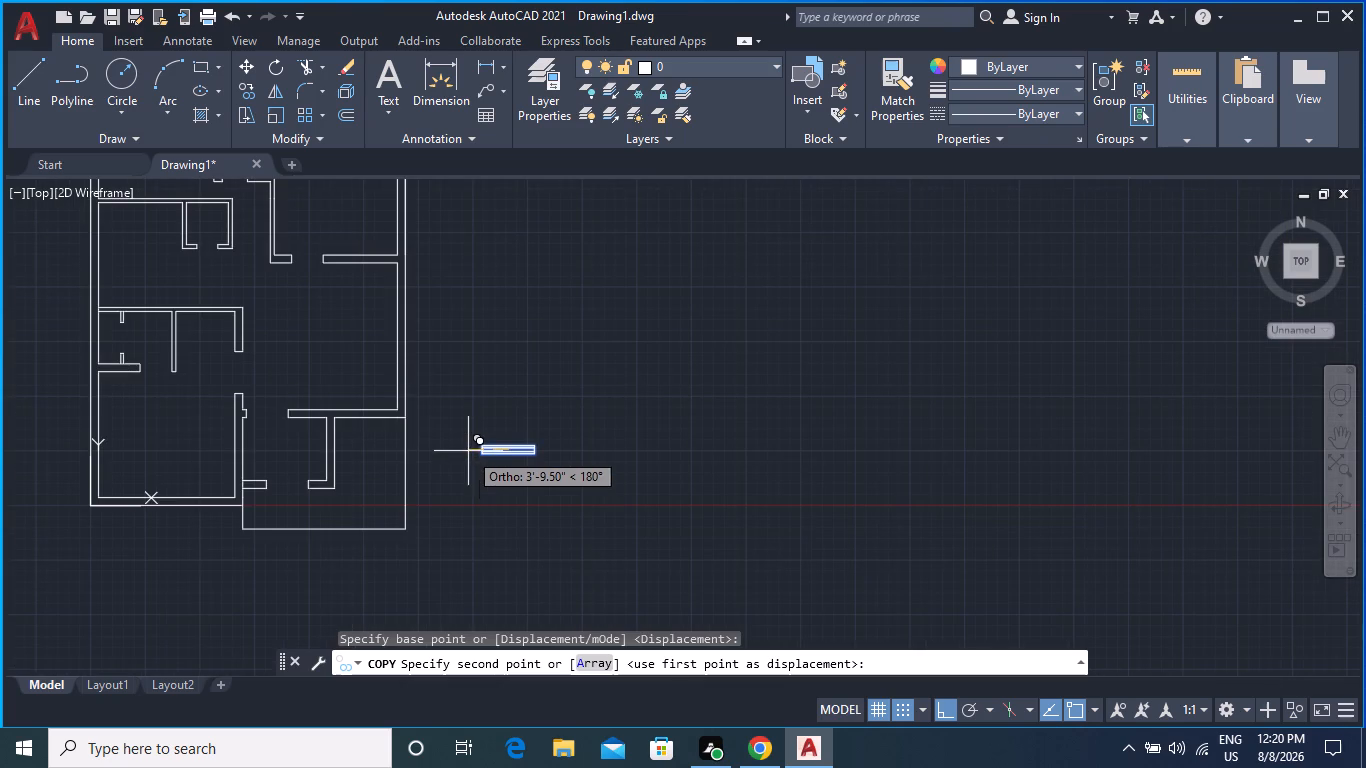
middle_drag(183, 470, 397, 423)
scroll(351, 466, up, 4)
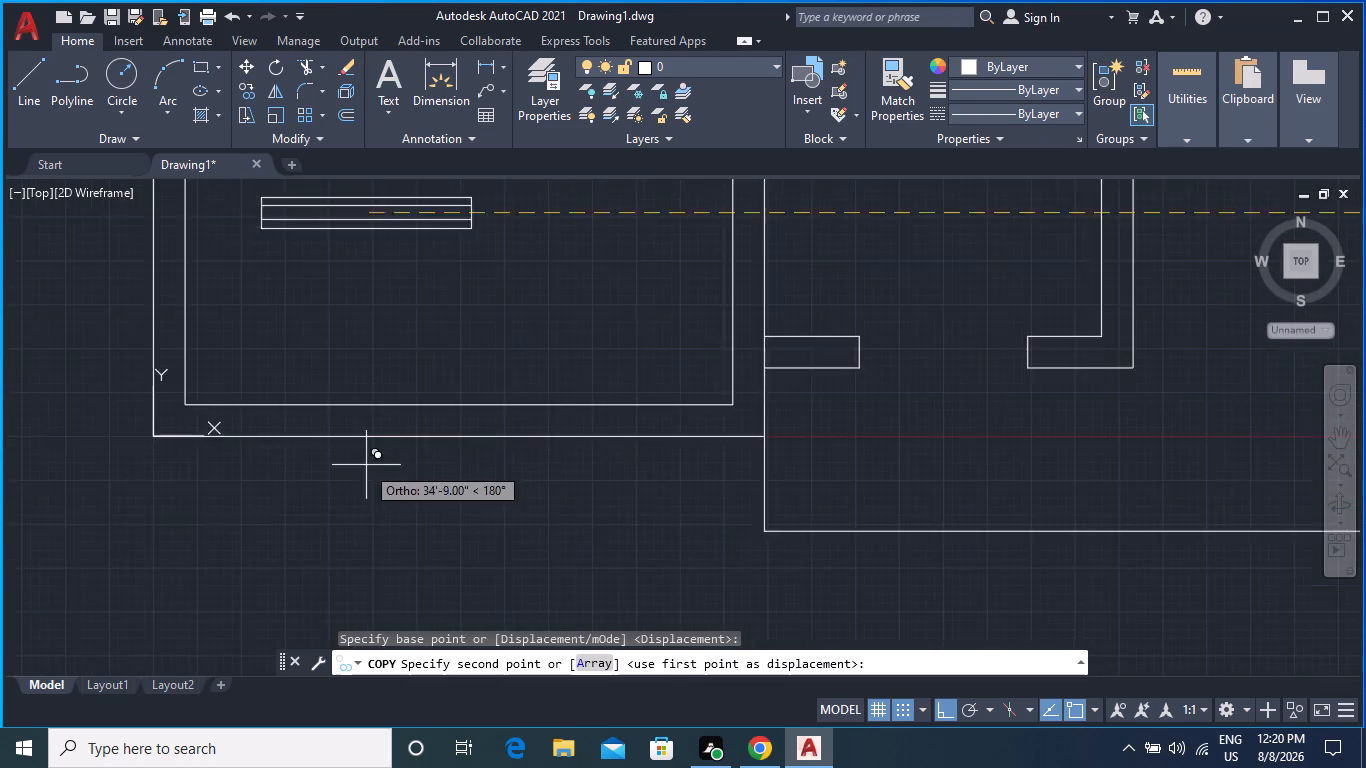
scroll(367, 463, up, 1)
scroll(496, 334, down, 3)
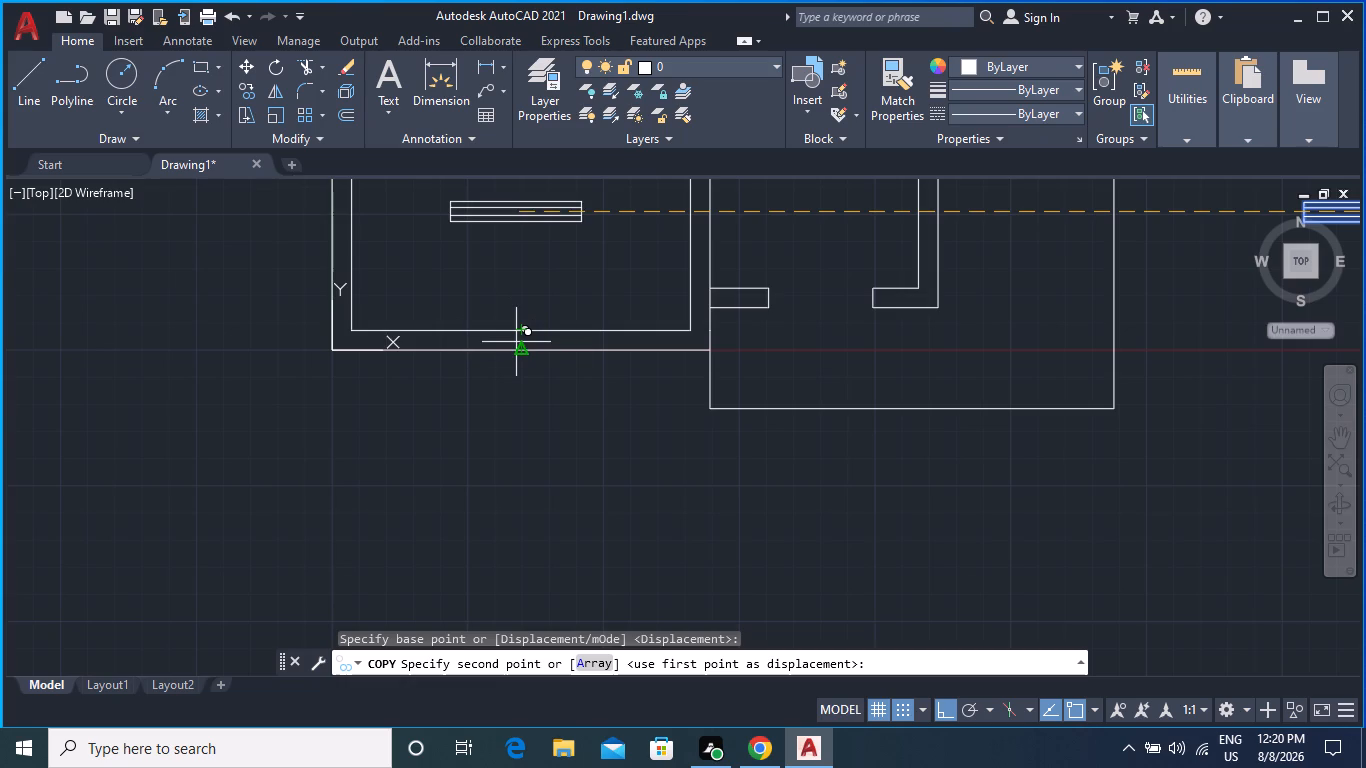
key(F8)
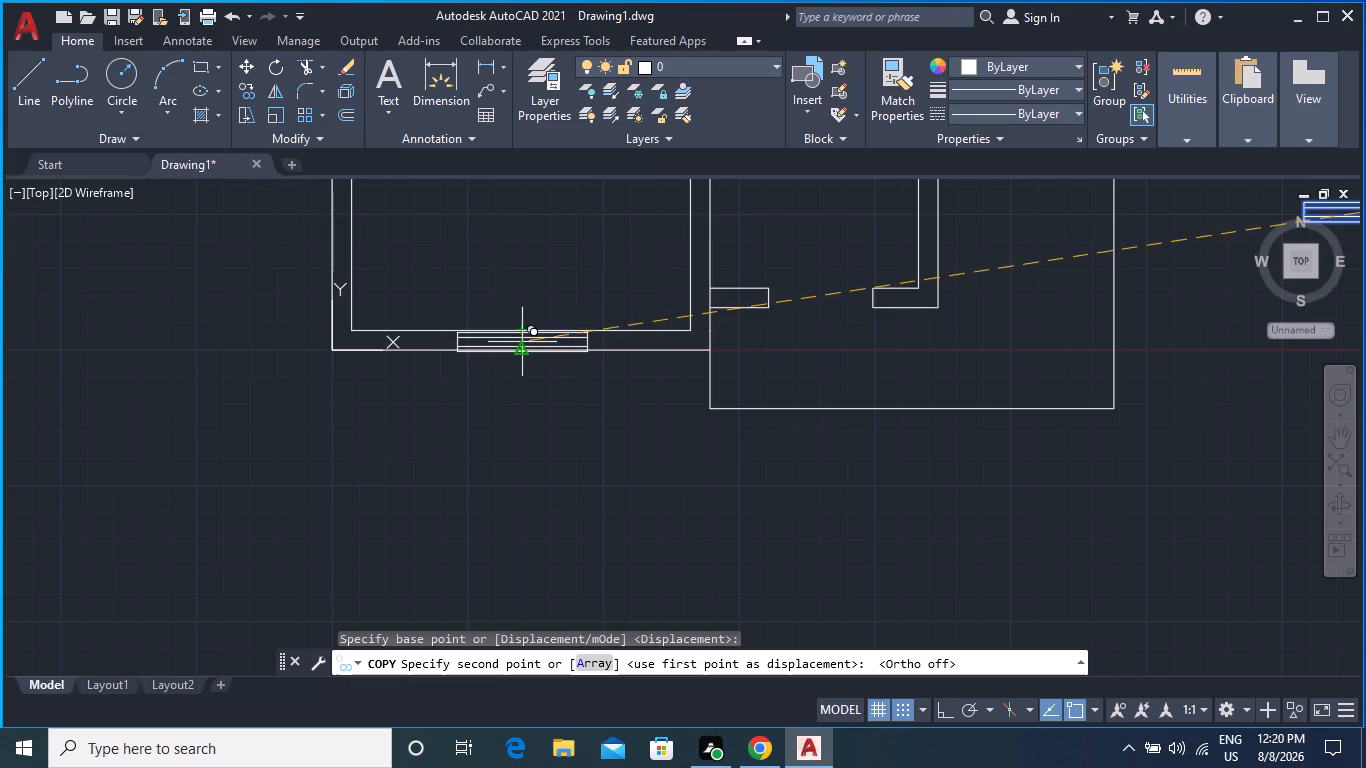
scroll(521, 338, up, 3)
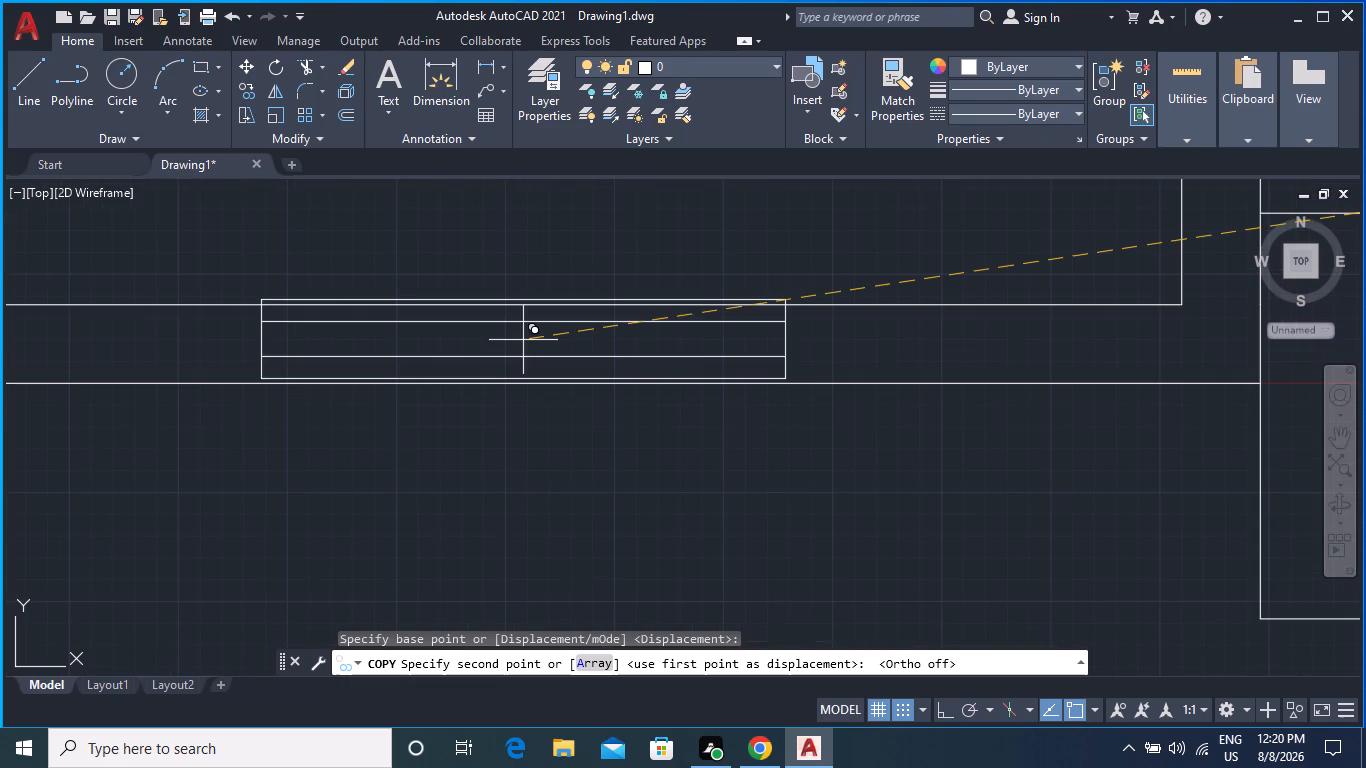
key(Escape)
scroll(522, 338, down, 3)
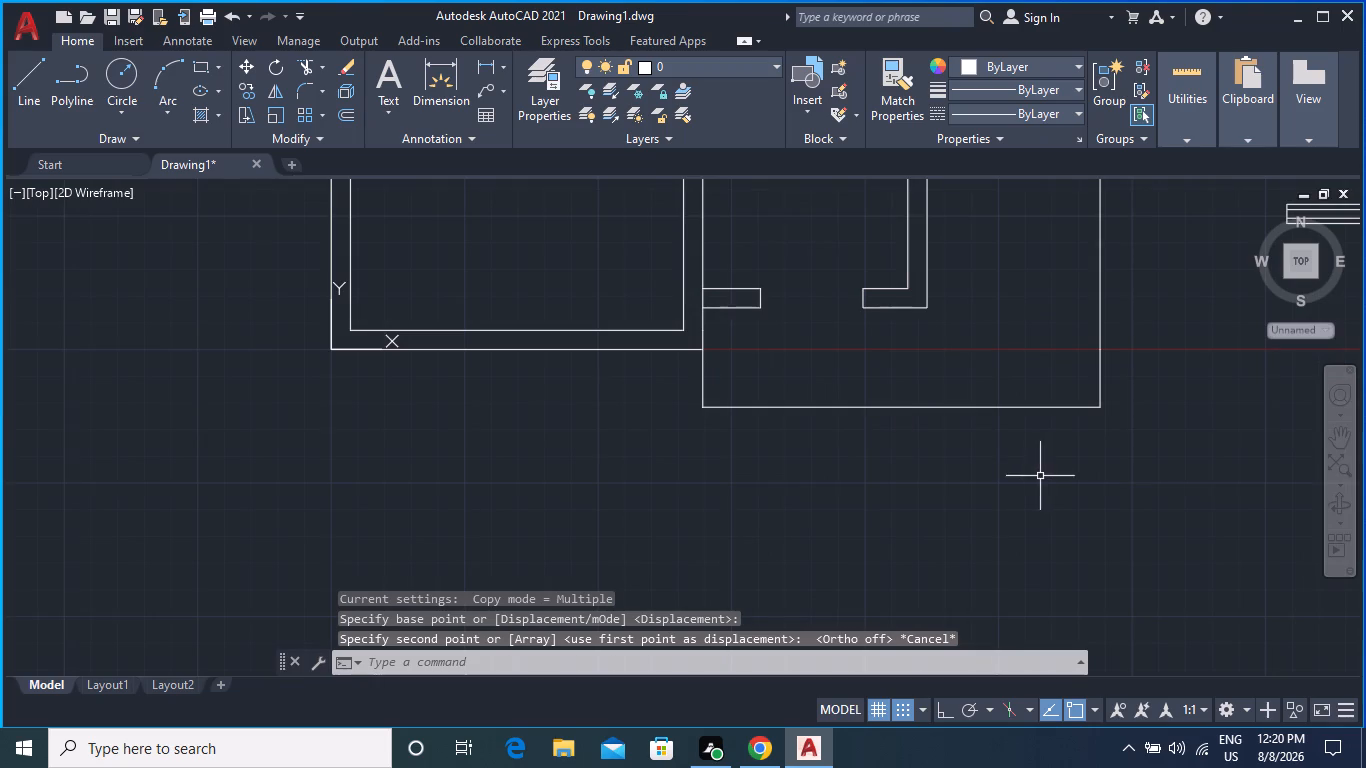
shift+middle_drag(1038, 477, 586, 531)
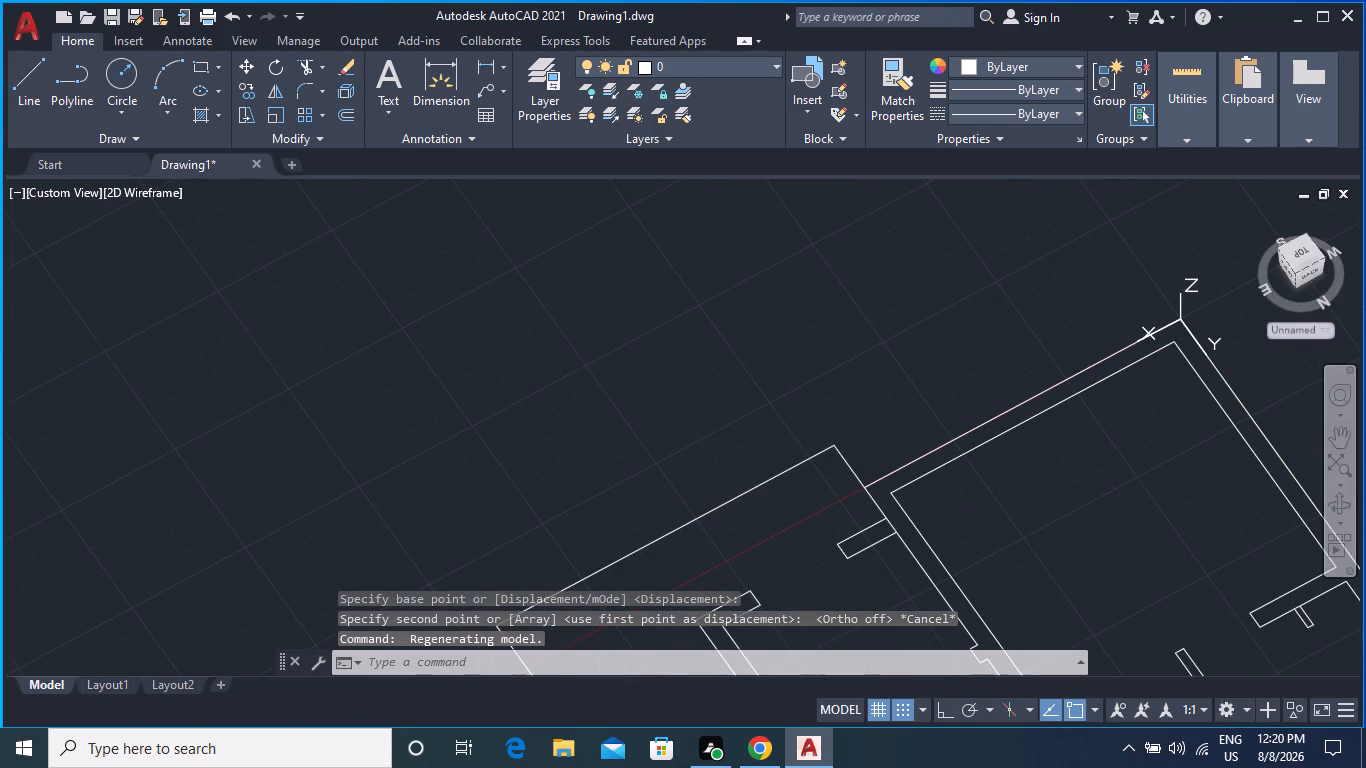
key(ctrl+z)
Copy the window group from its upper edge's midpoint to the midpoint of the southwest room's inner south wall face.
scroll(782, 451, down, 3)
middle_drag(970, 391, 834, 447)
middle_click(828, 450)
scroll(815, 435, up, 3)
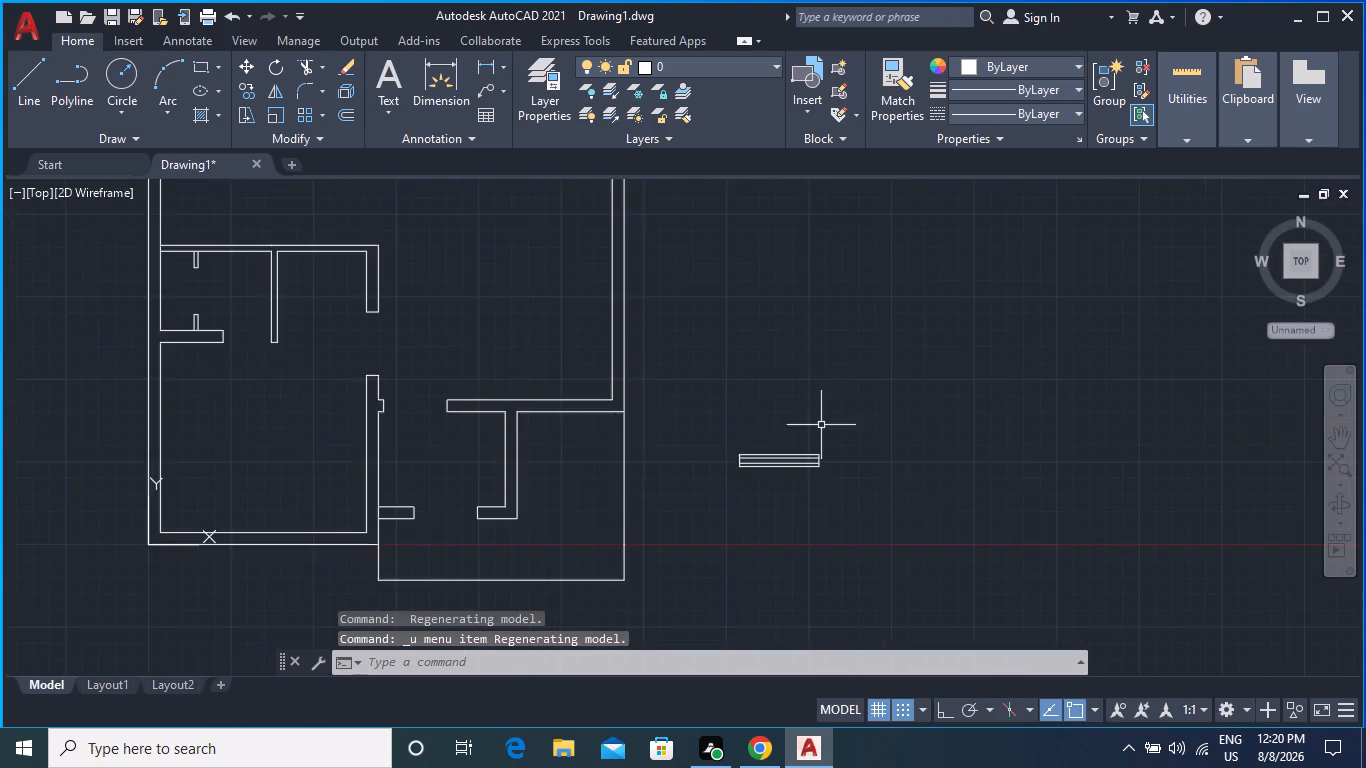
scroll(821, 425, up, 5)
middle_drag(700, 487, 857, 294)
scroll(675, 494, down, 1)
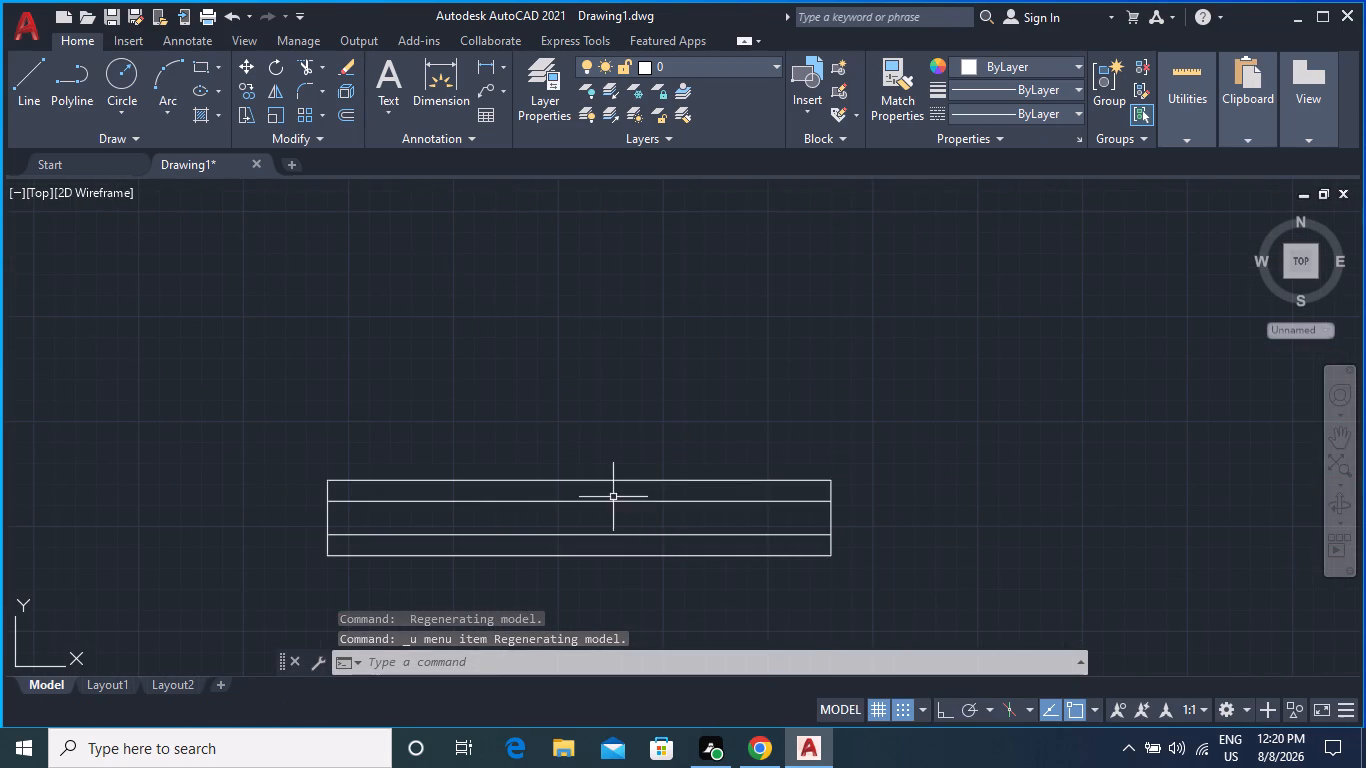
click(240, 91)
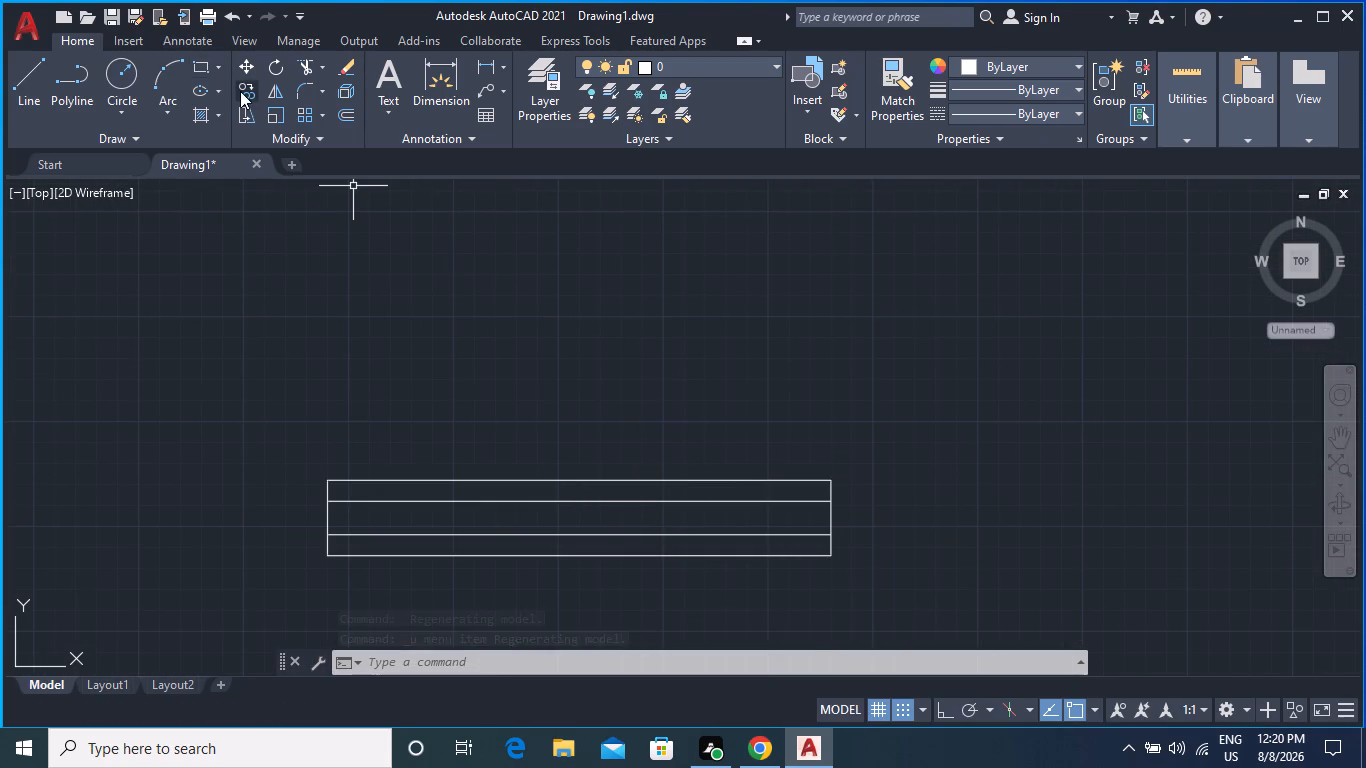
click(408, 481)
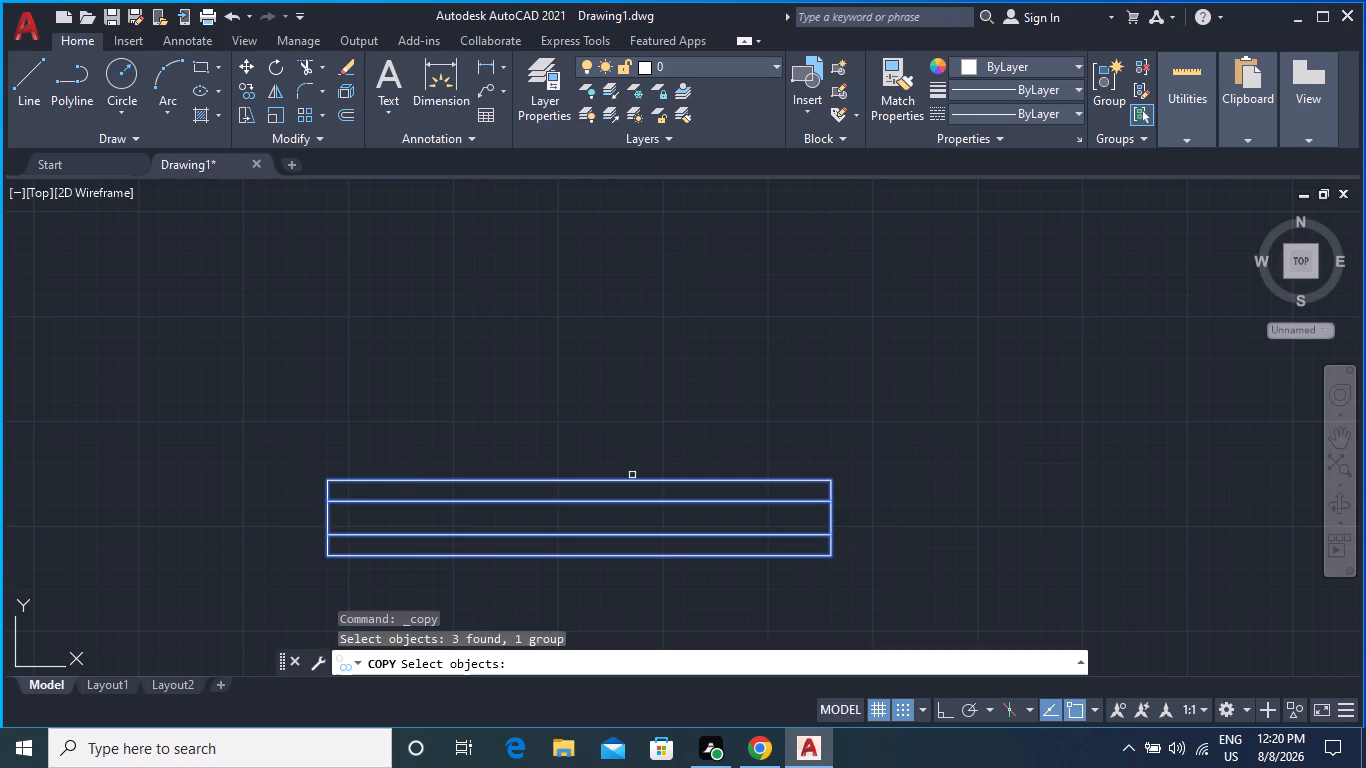
key(Return)
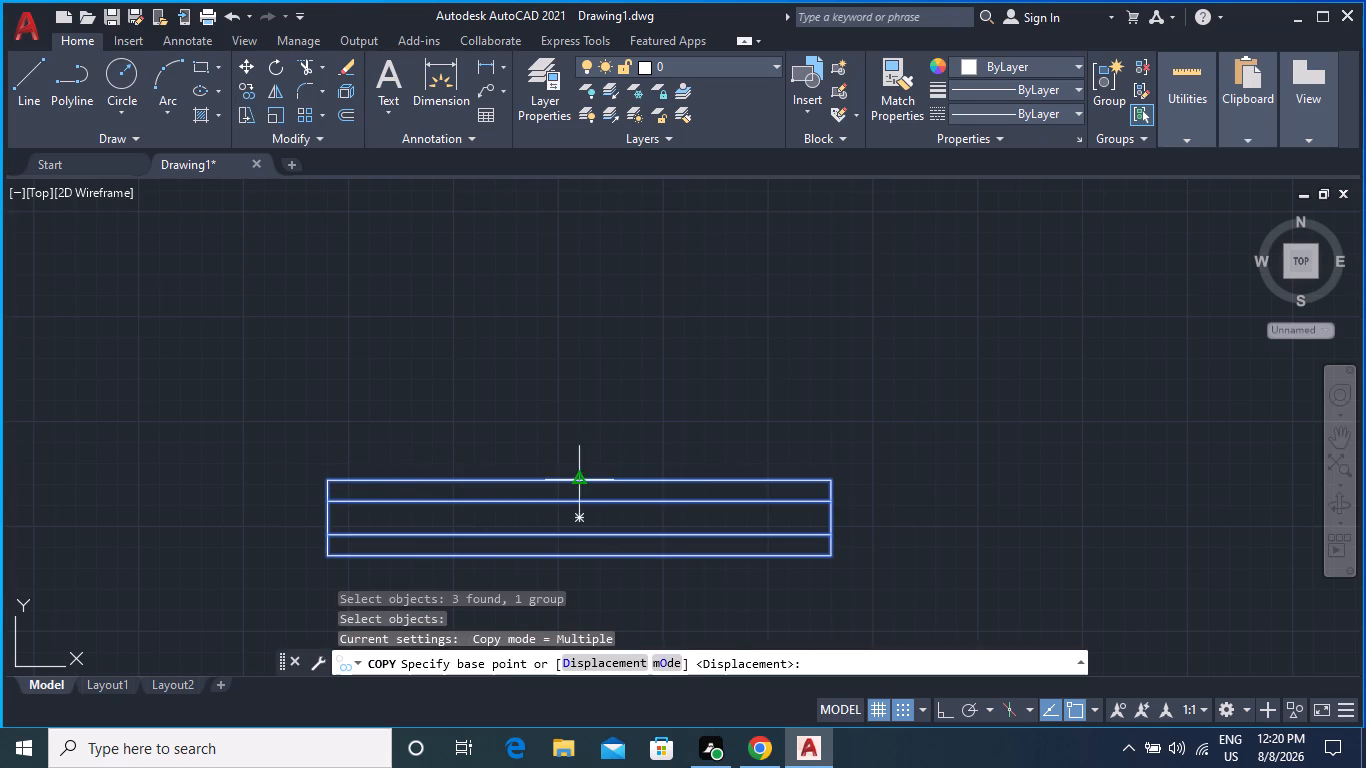
click(573, 474)
scroll(355, 420, down, 6)
middle_drag(355, 420, 757, 403)
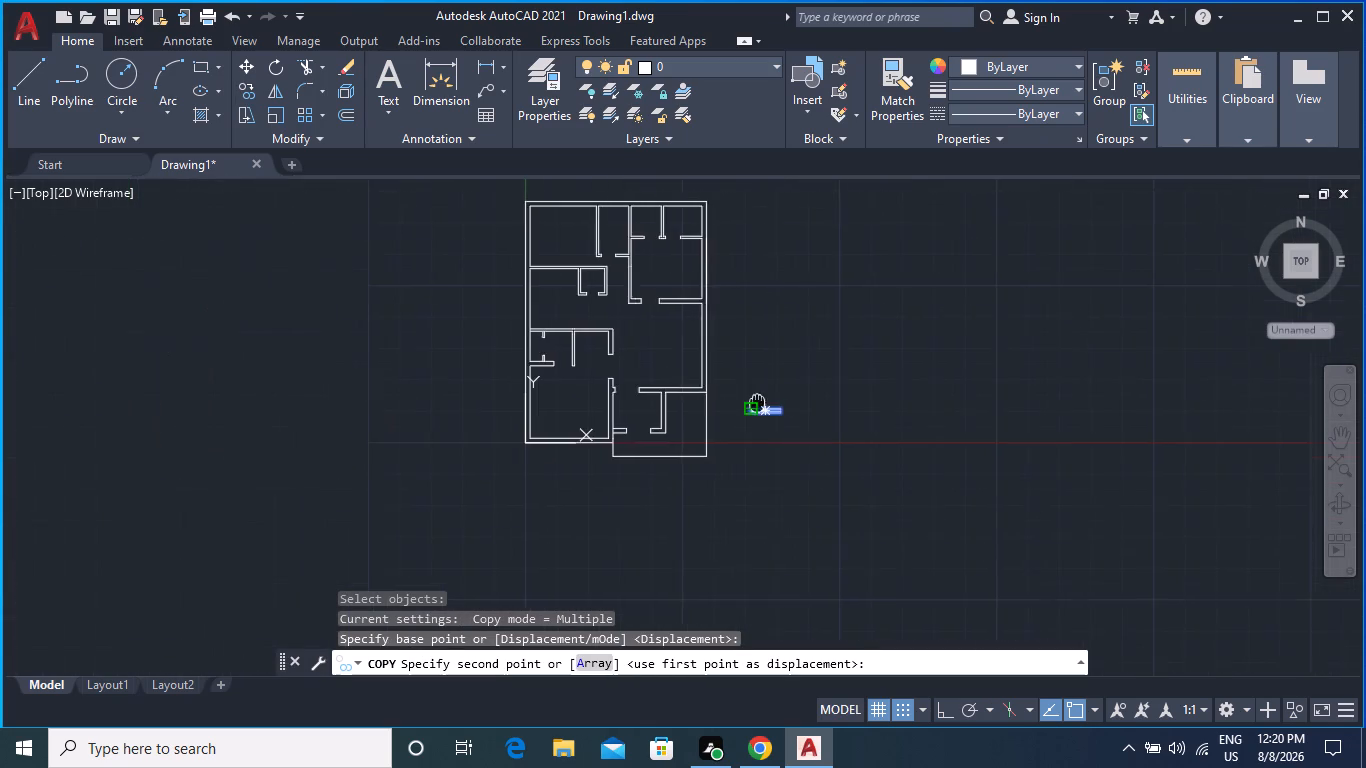
scroll(604, 416, up, 4)
middle_drag(501, 461, 661, 314)
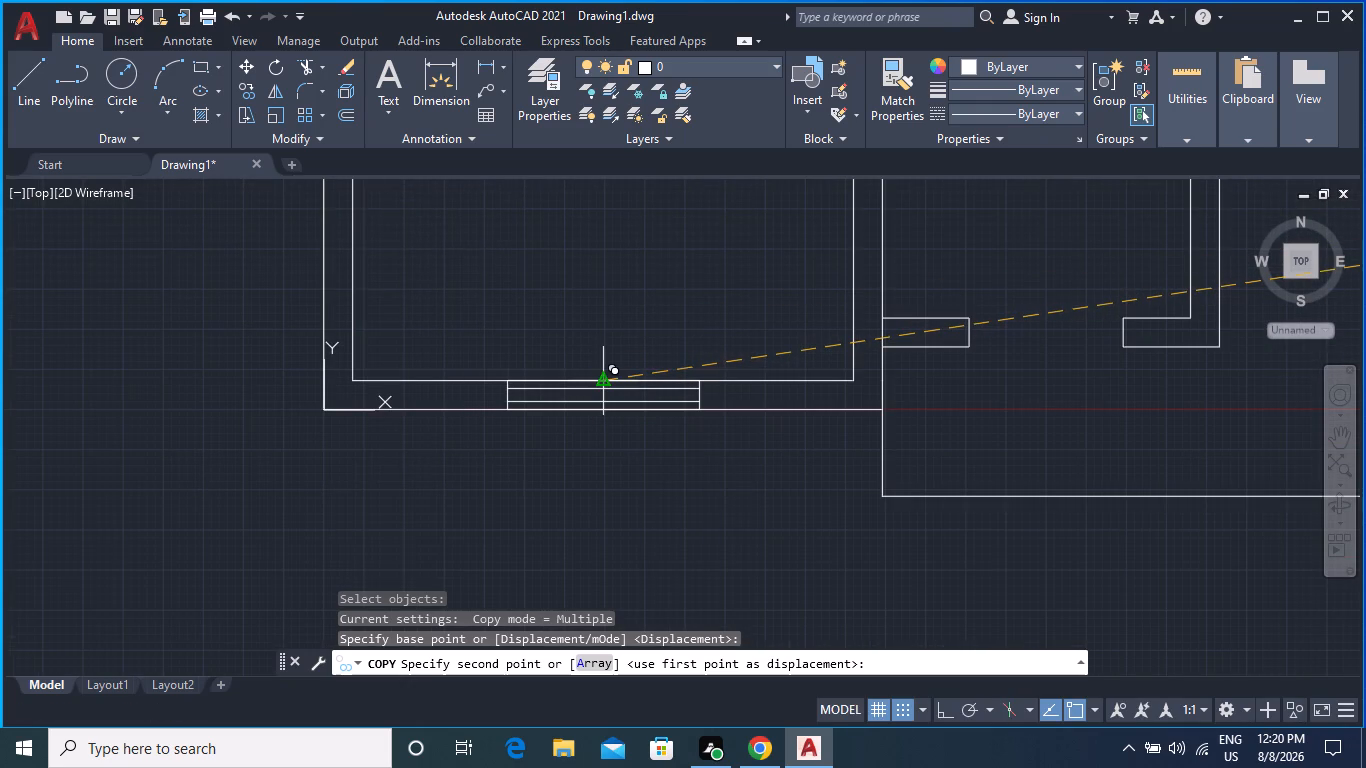
click(604, 385)
Copy the window group into the large east room's south wall near the southeast corner, its upper edge on the wall's north face.
scroll(687, 283, down, 2)
middle_drag(680, 287, 683, 342)
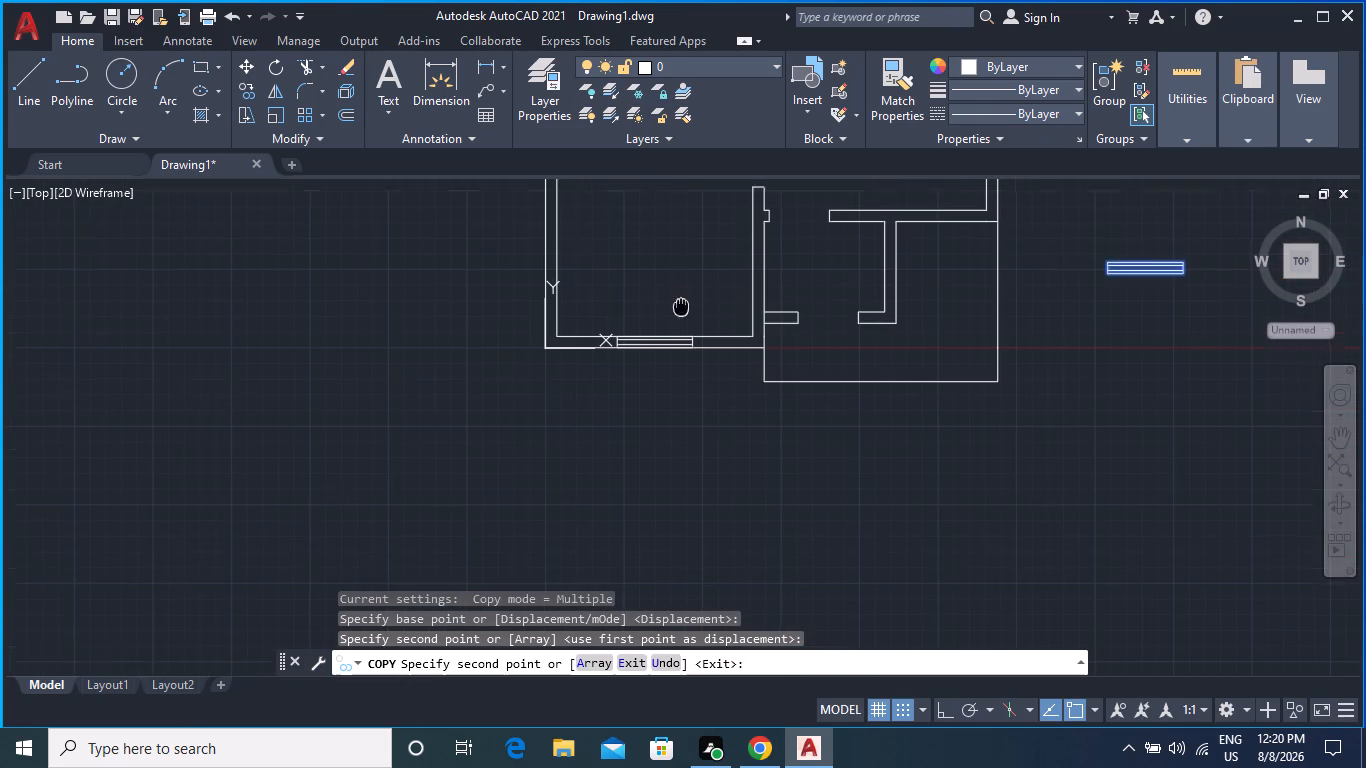
middle_drag(683, 342, 672, 552)
middle_drag(671, 443, 526, 405)
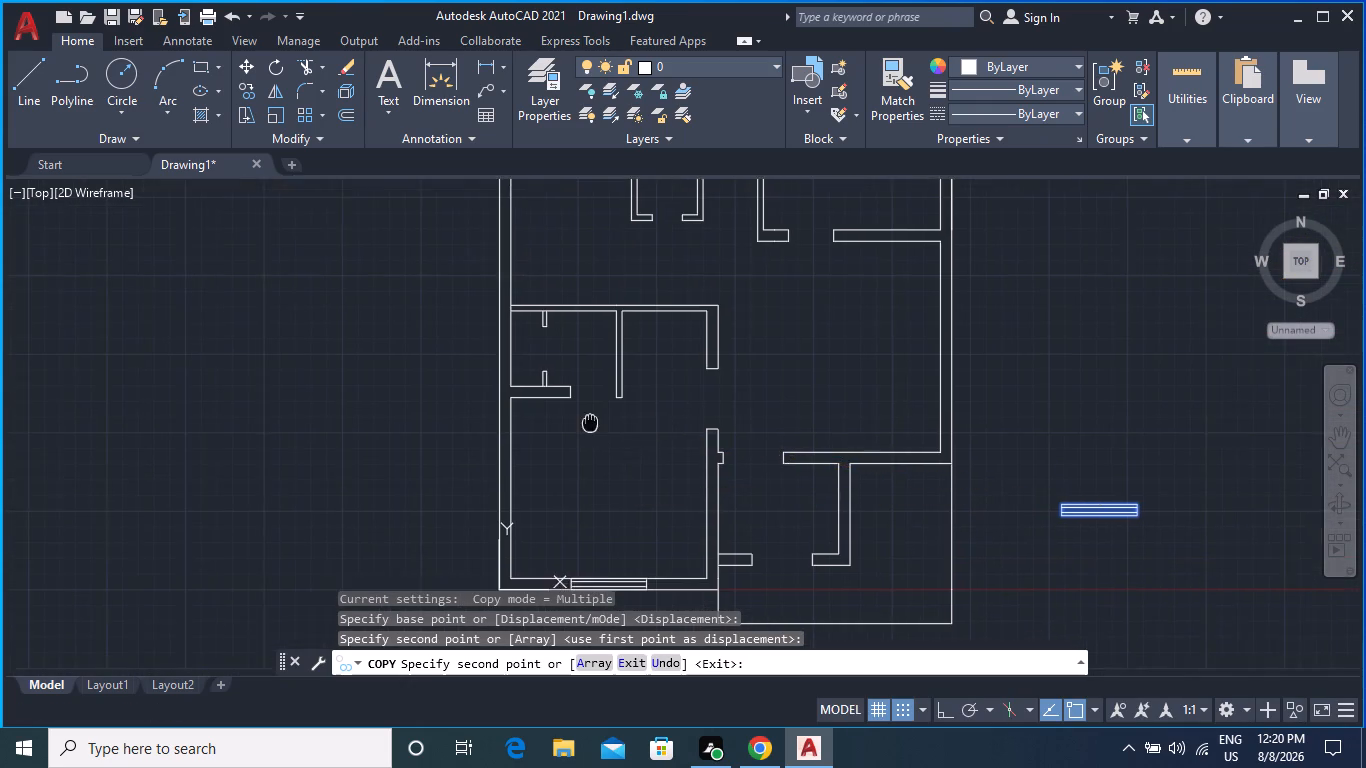
middle_drag(526, 405, 419, 385)
scroll(693, 412, up, 2)
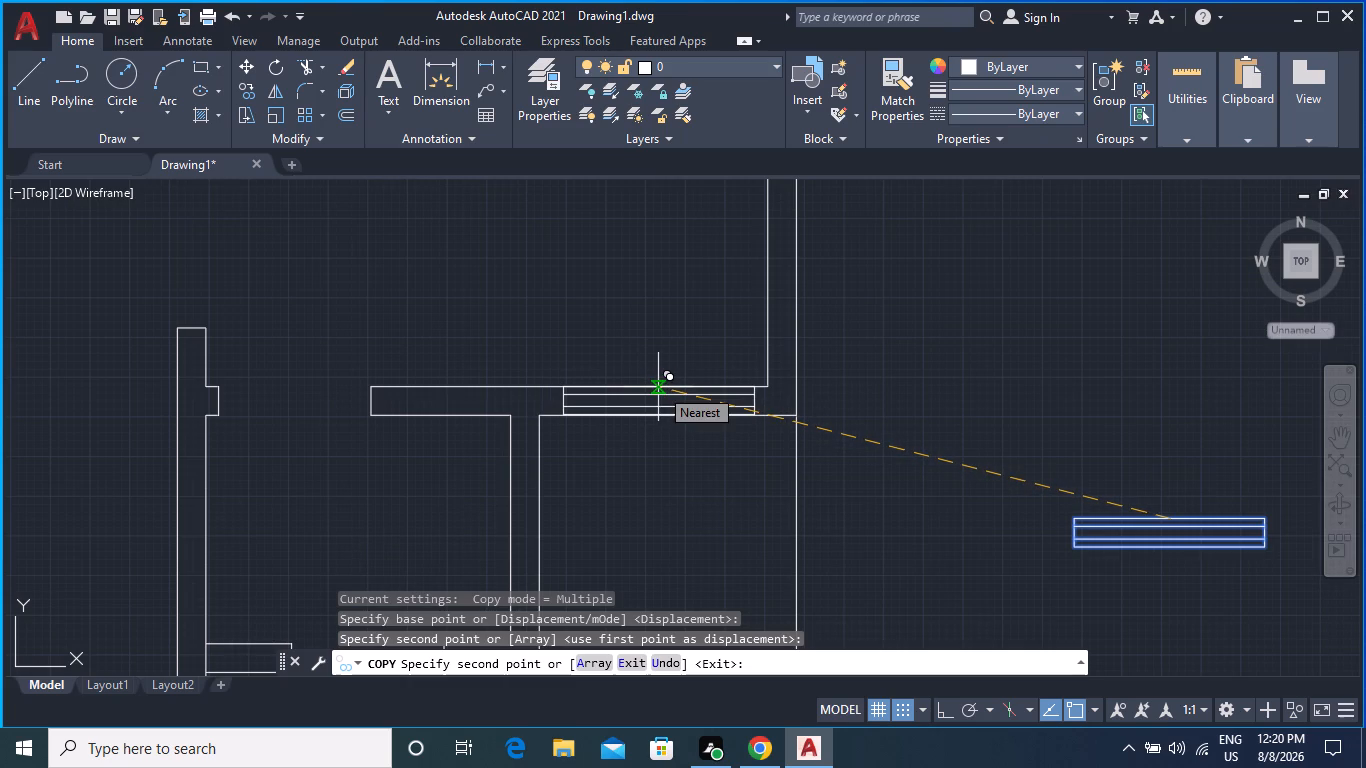
scroll(659, 387, up, 1)
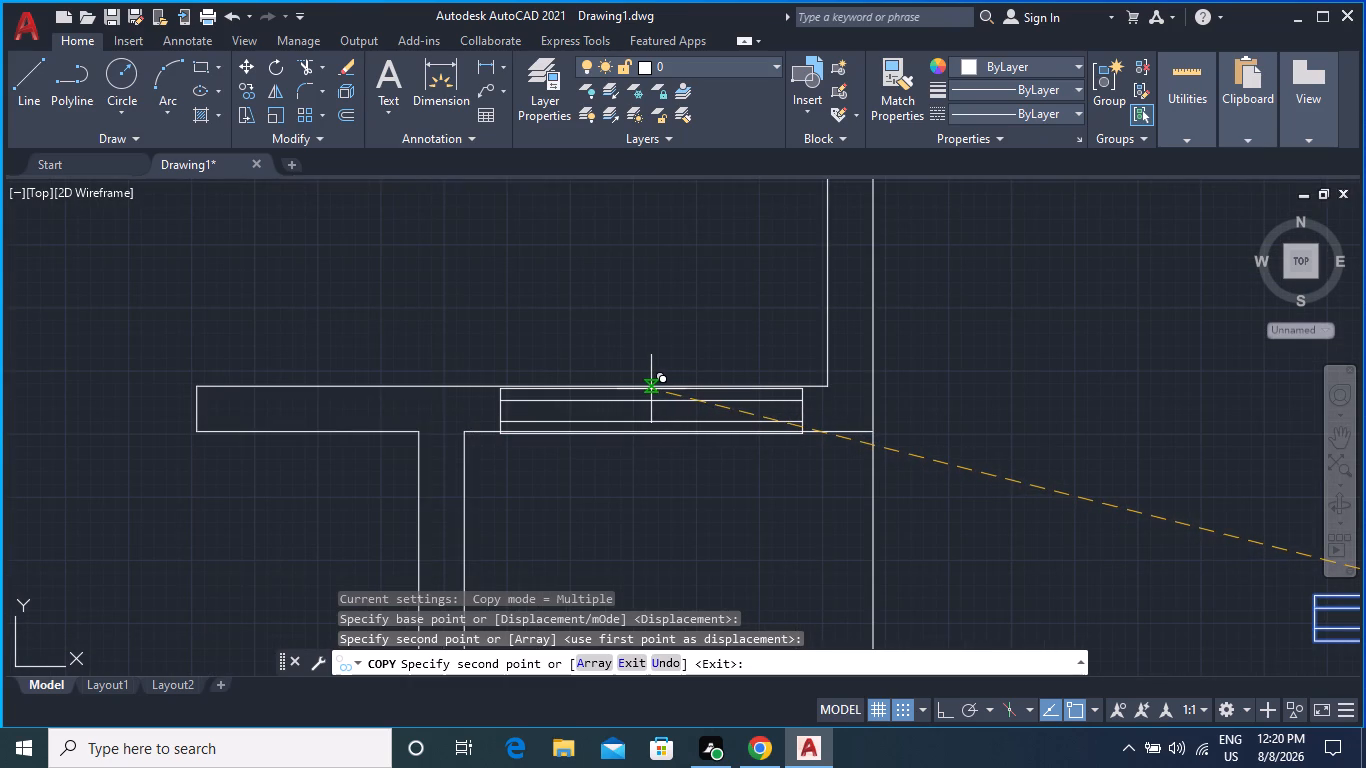
scroll(647, 386, up, 2)
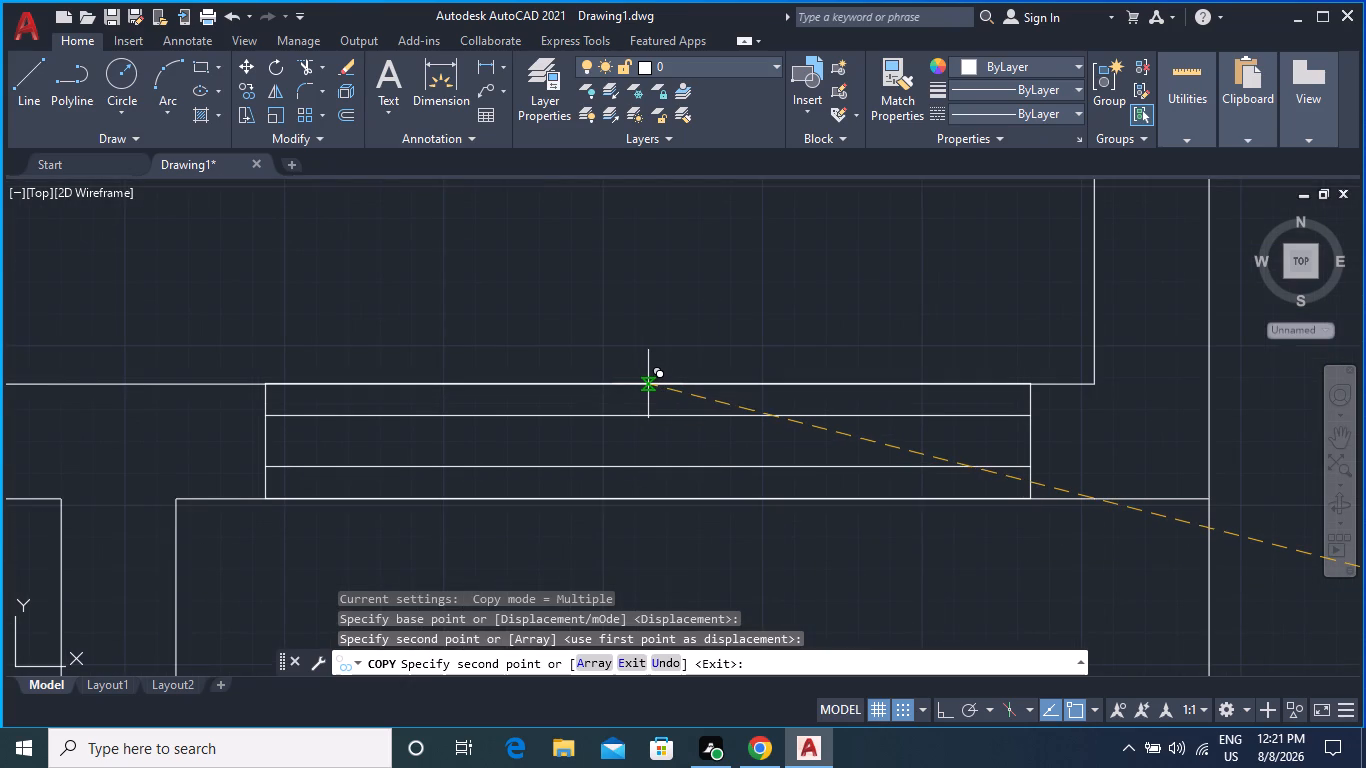
click(646, 386)
Copy the window group into the northwest room's north wall, its upper edge on the outer wall face.
scroll(796, 399, down, 3)
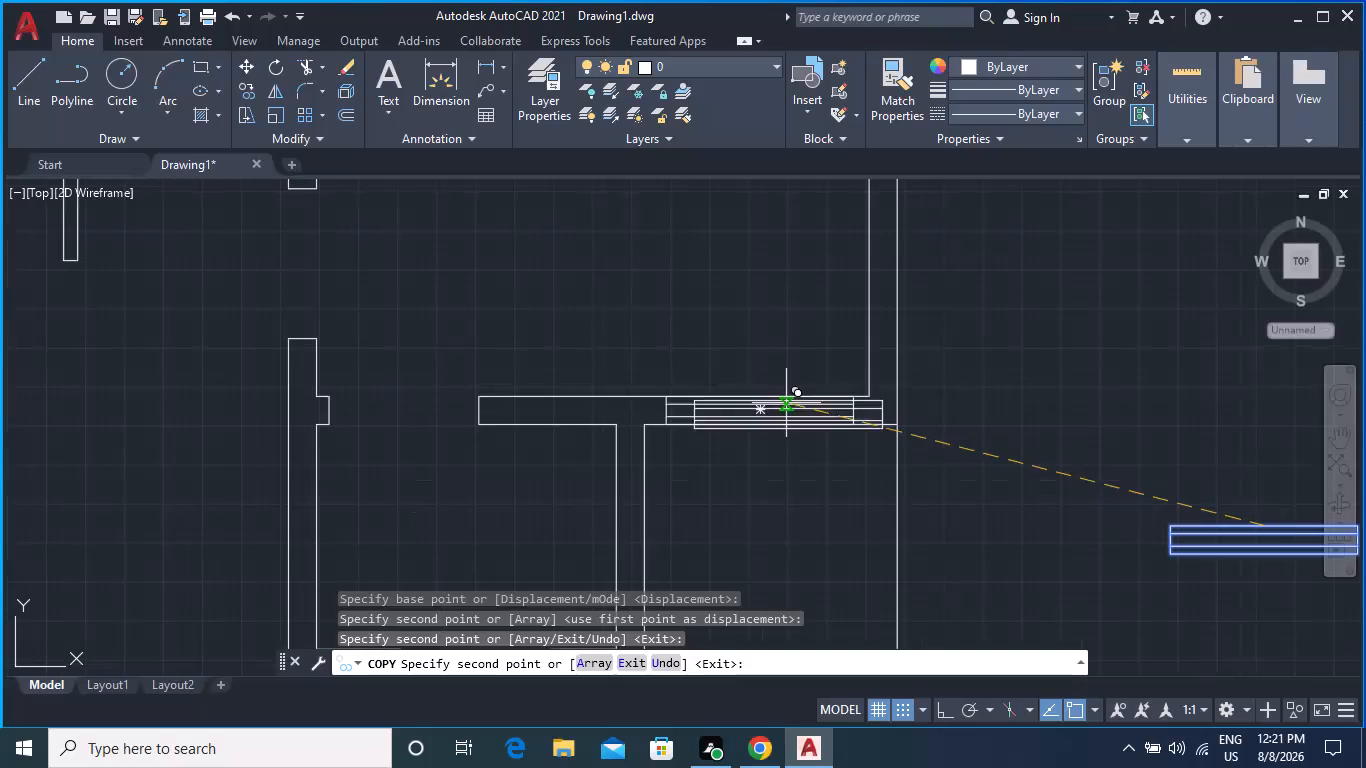
middle_drag(751, 324, 830, 423)
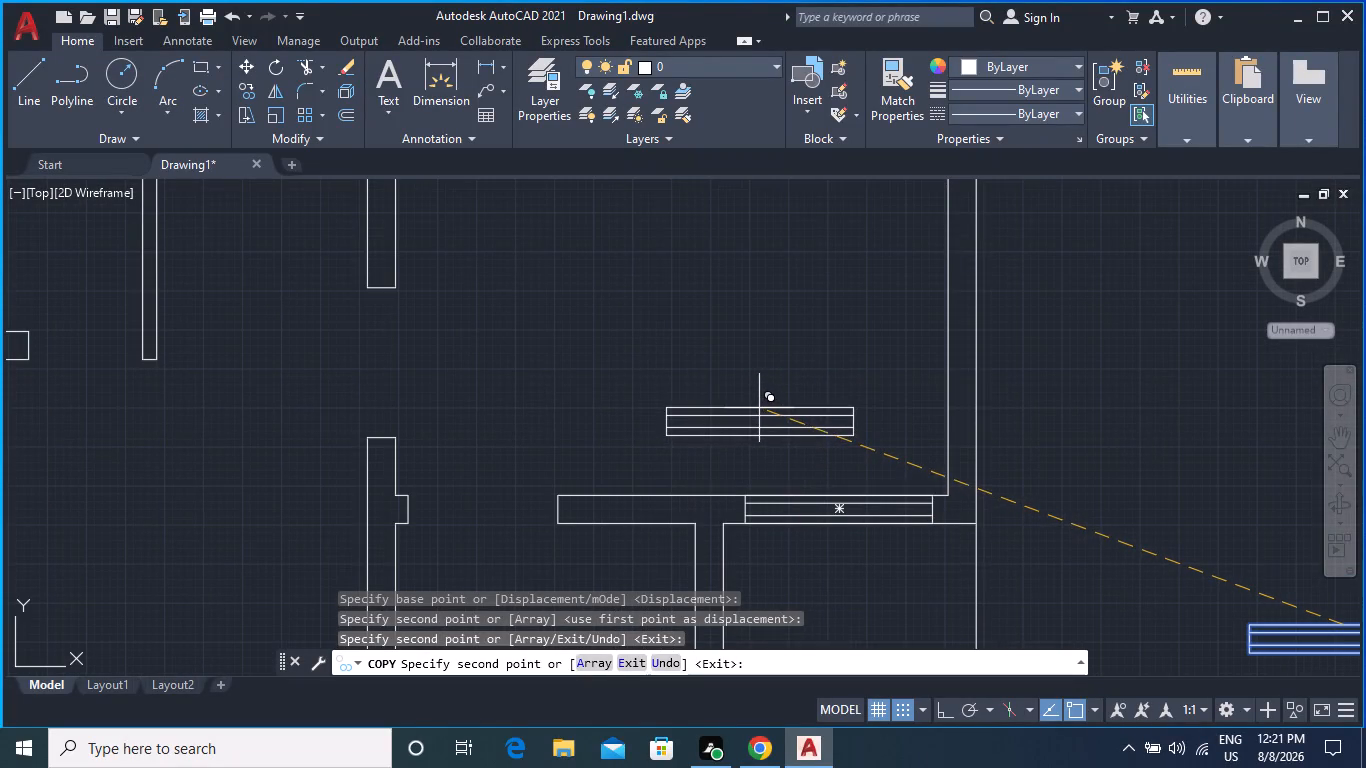
middle_drag(693, 350, 925, 553)
scroll(613, 404, down, 3)
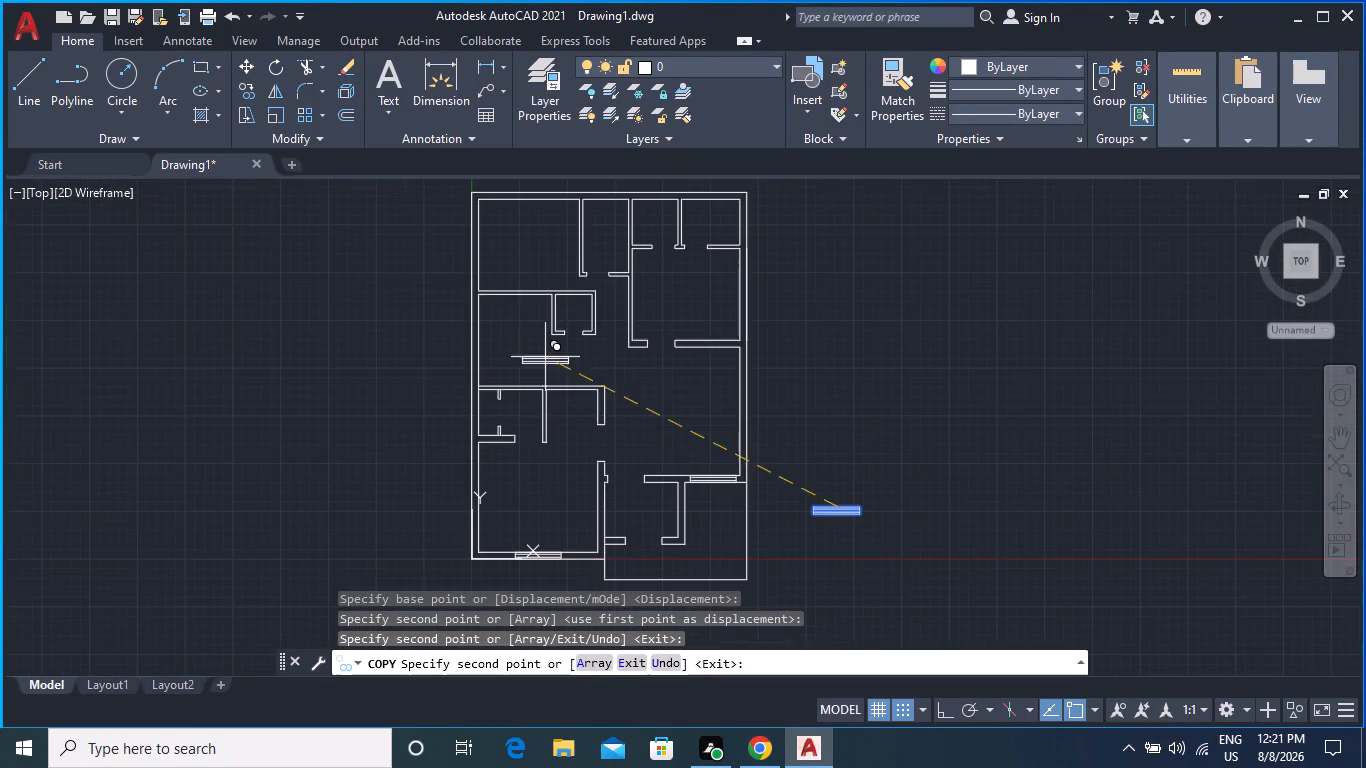
middle_drag(537, 292, 584, 454)
scroll(574, 356, up, 2)
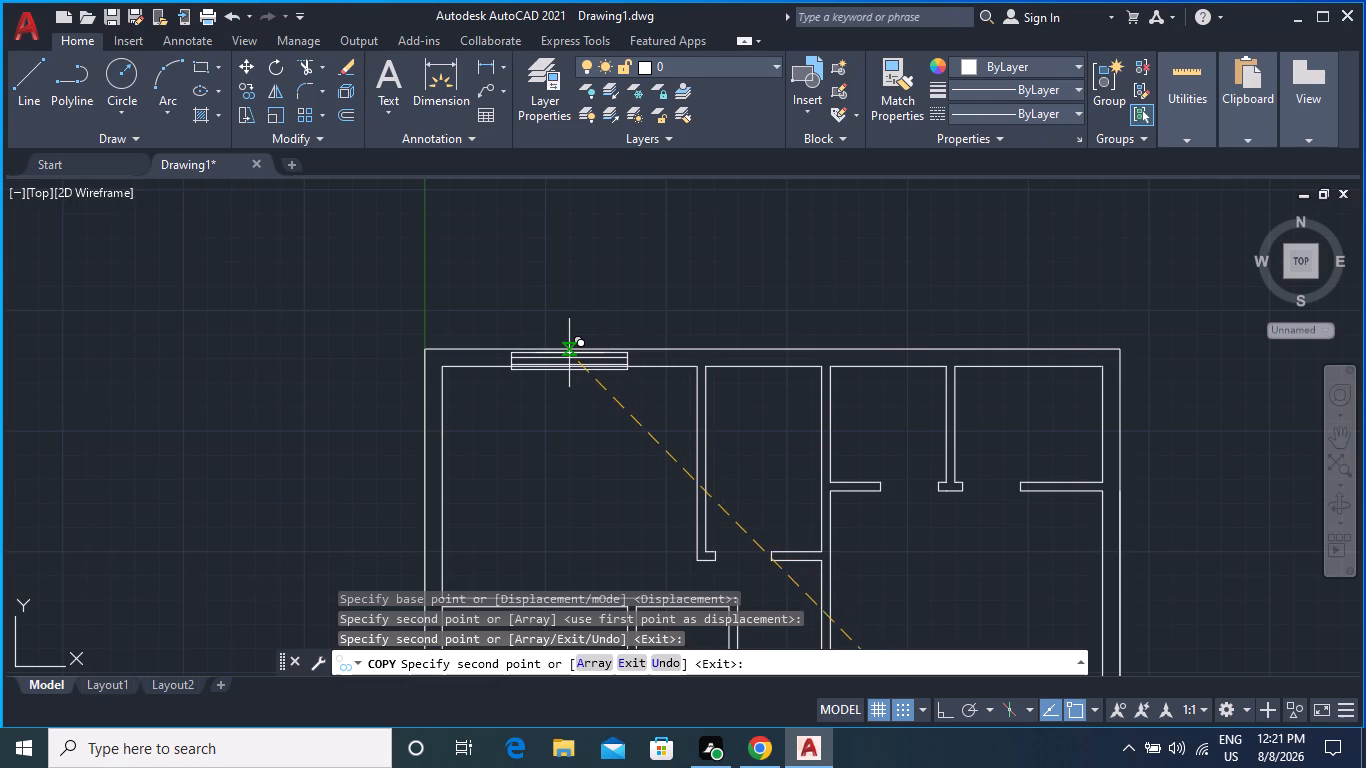
scroll(575, 352, up, 2)
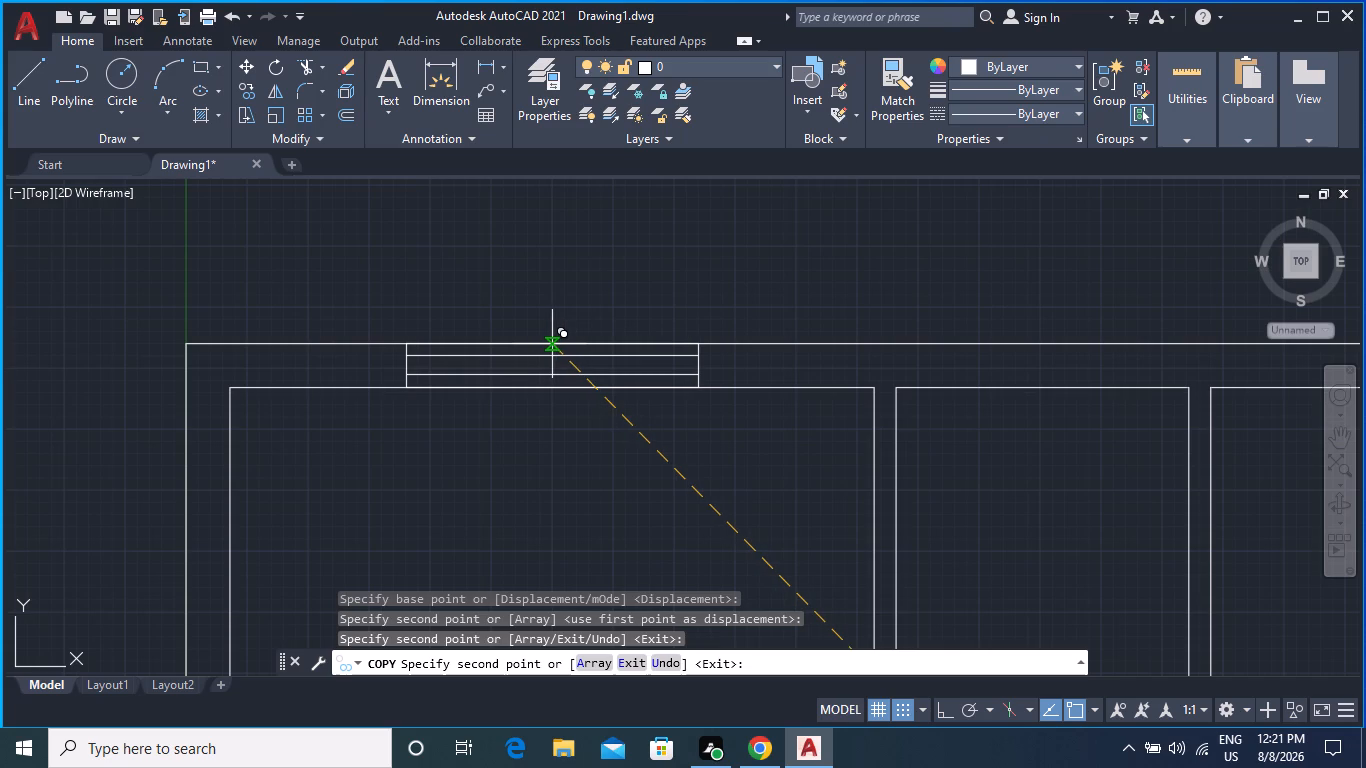
click(551, 343)
Copy the window group onto the outer west wall of the middle west room, with its upper edge's midpoint on the outer wall face.
scroll(651, 519, down, 3)
middle_drag(681, 530, 676, 509)
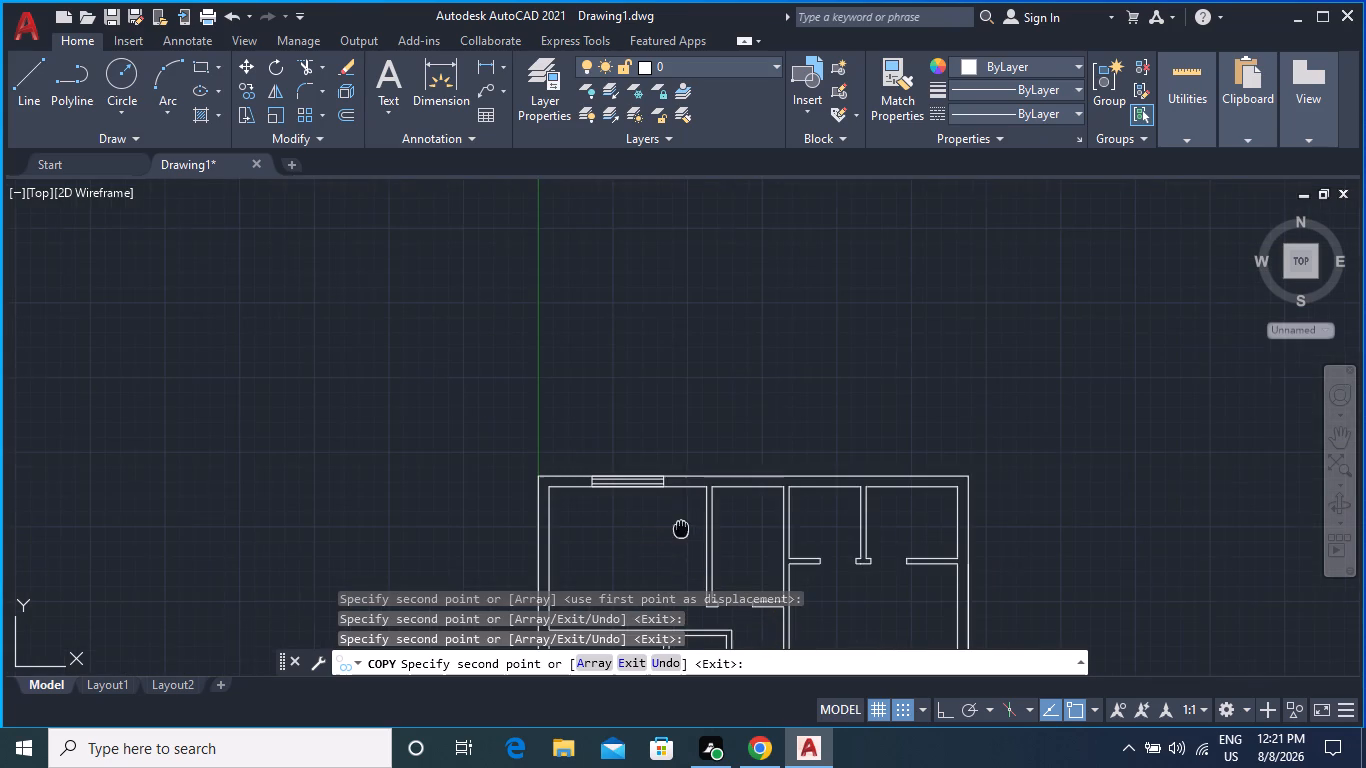
middle_drag(676, 509, 651, 348)
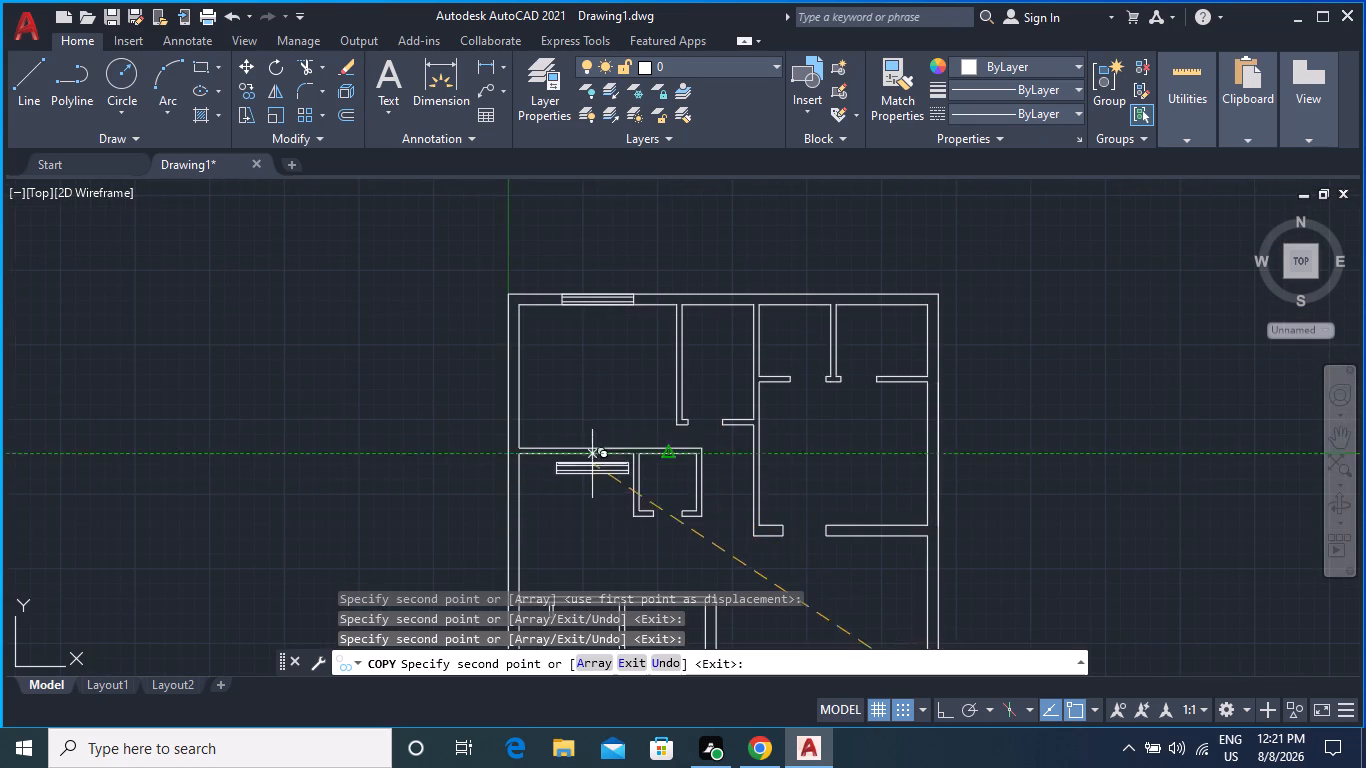
middle_drag(584, 488, 631, 359)
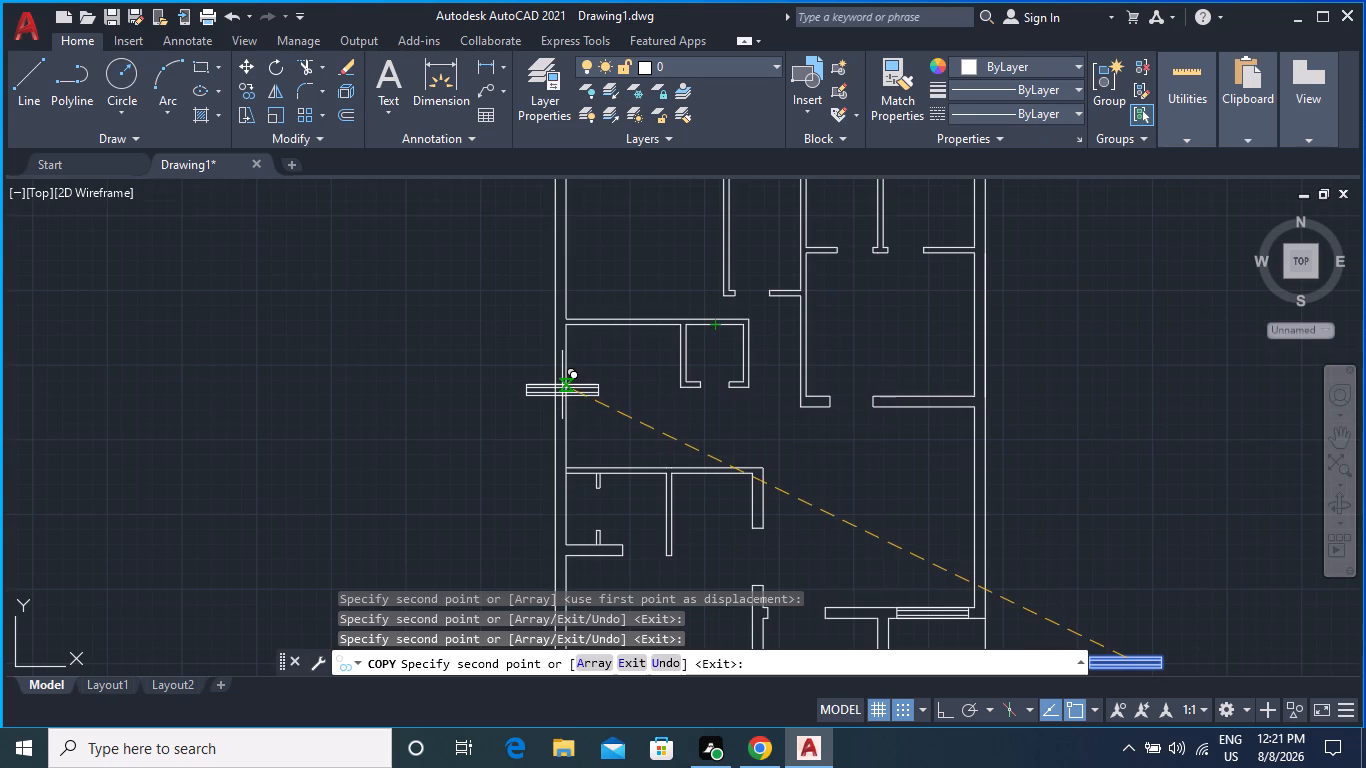
scroll(562, 385, up, 1)
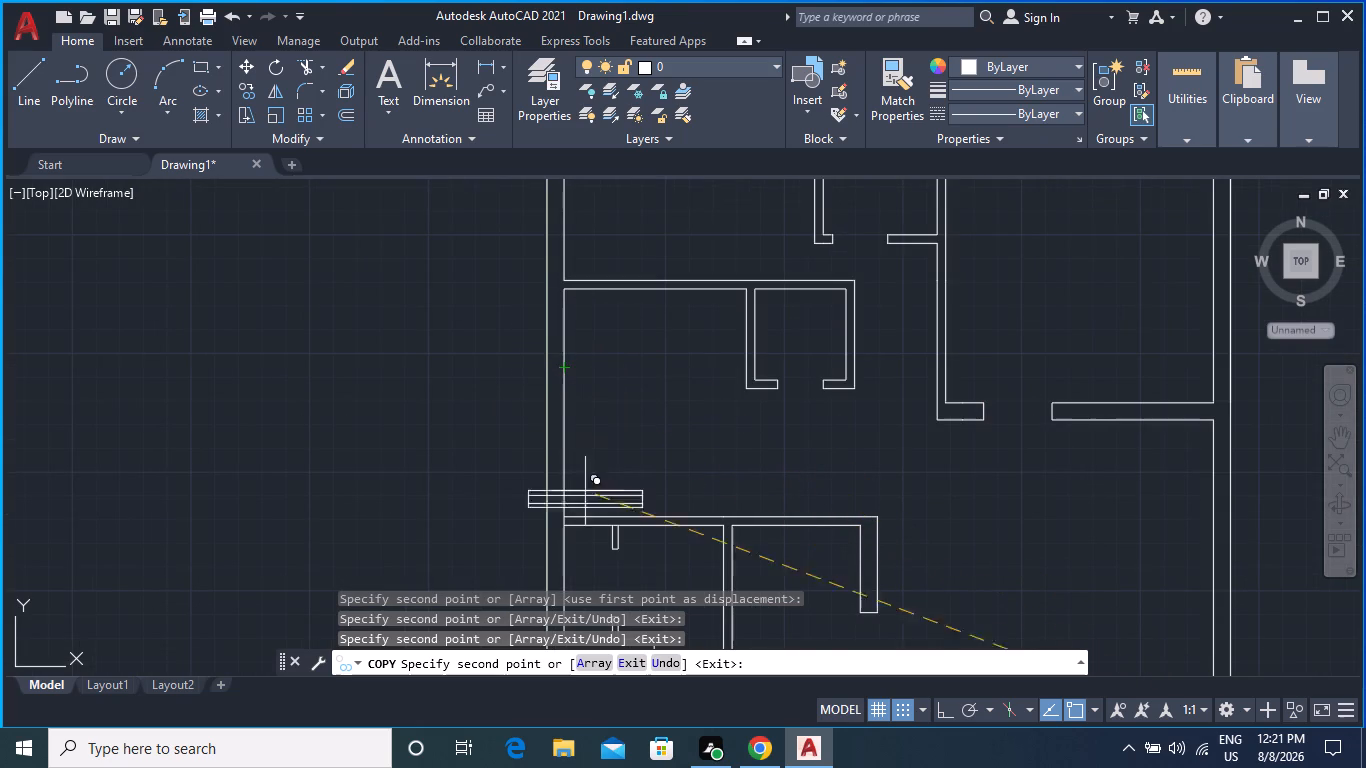
scroll(558, 473, up, 1)
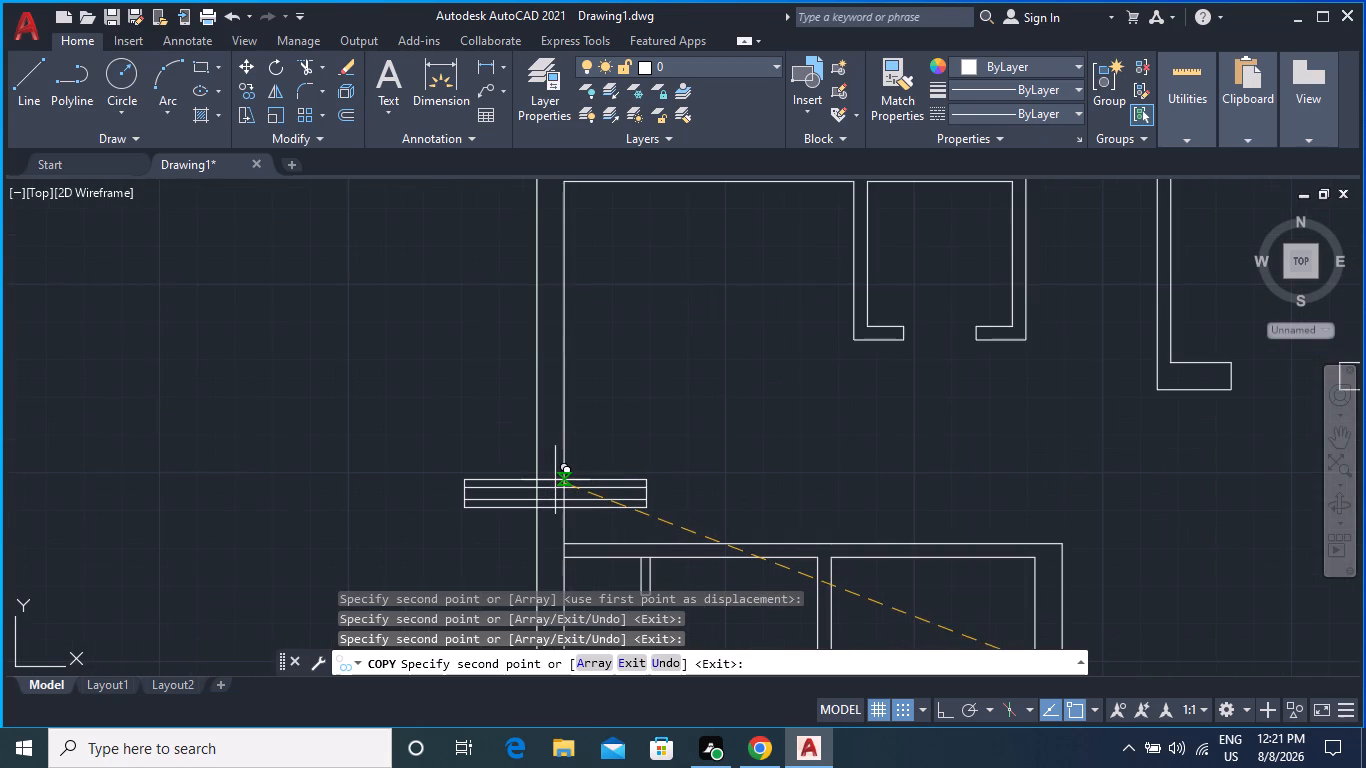
middle_drag(442, 459, 446, 510)
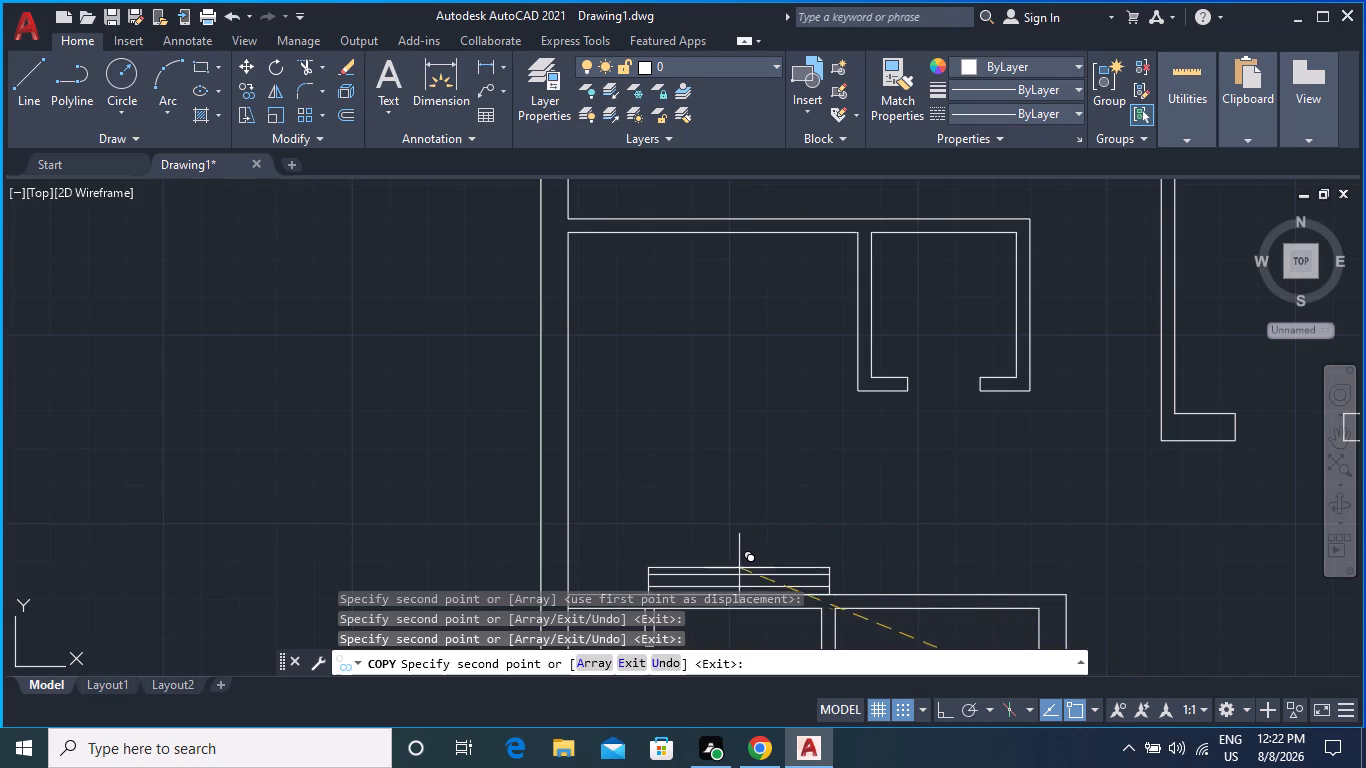
middle_drag(732, 554, 733, 516)
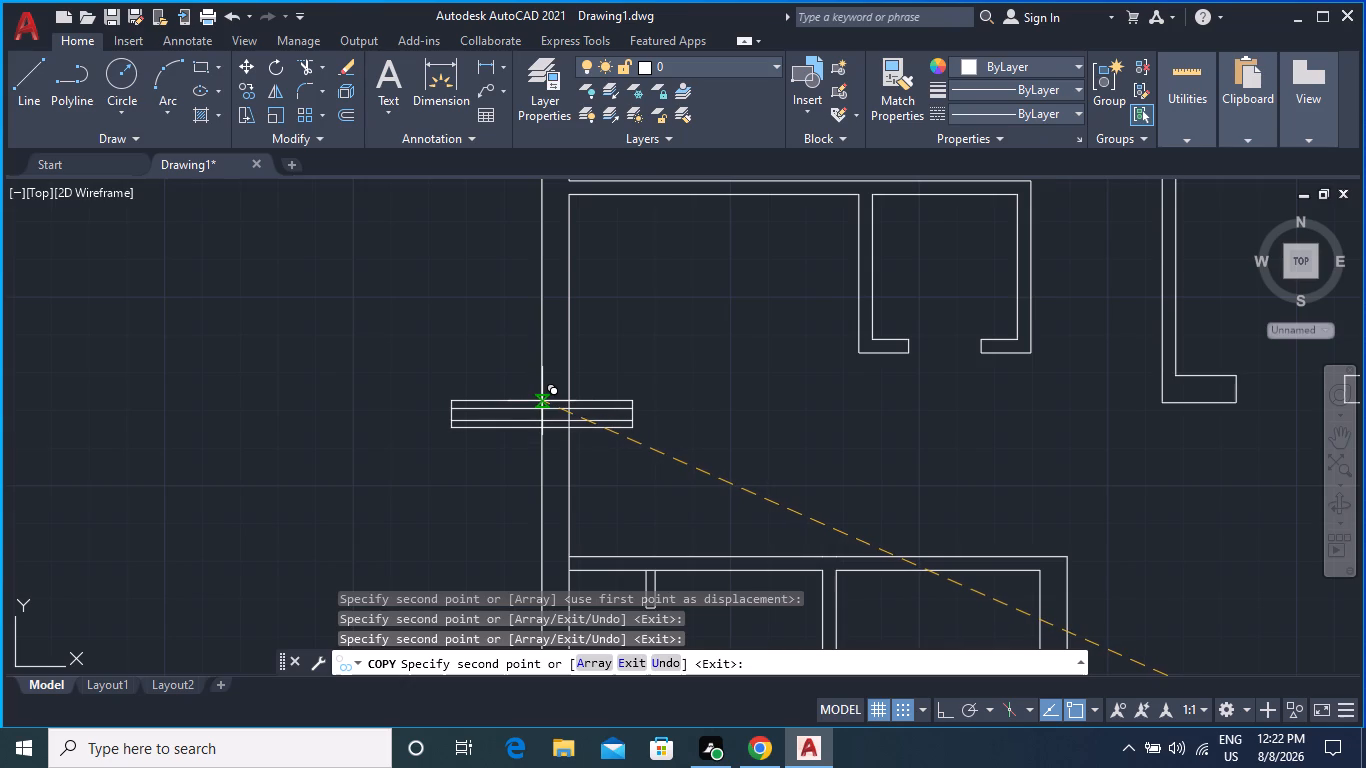
click(542, 401)
key(Escape)
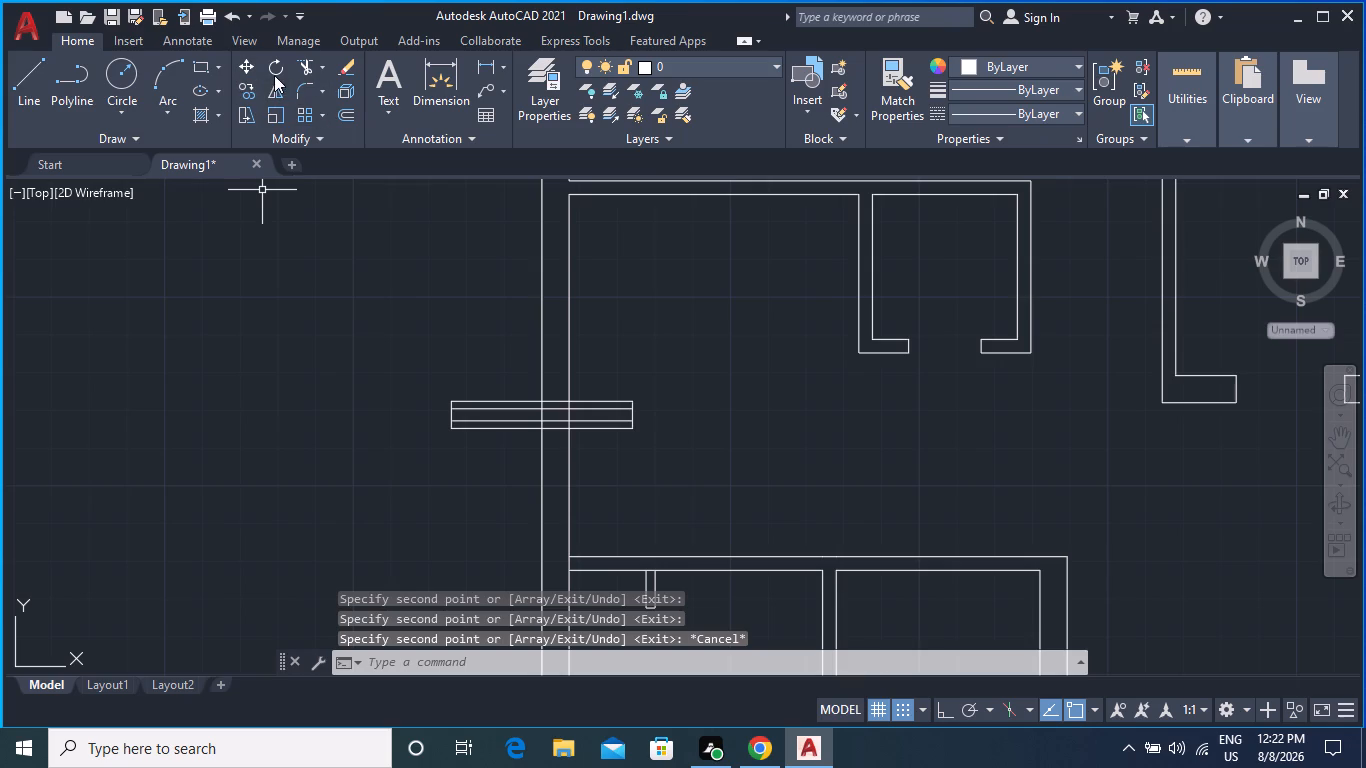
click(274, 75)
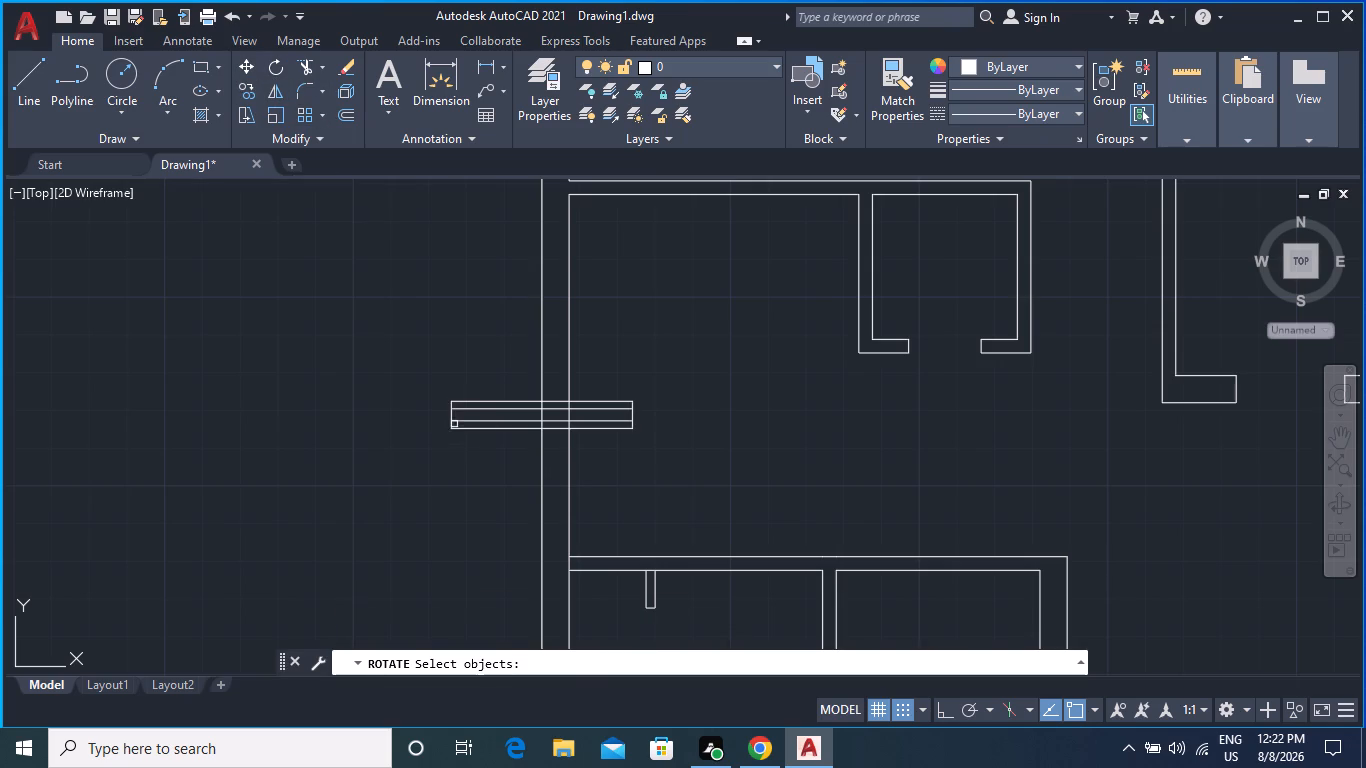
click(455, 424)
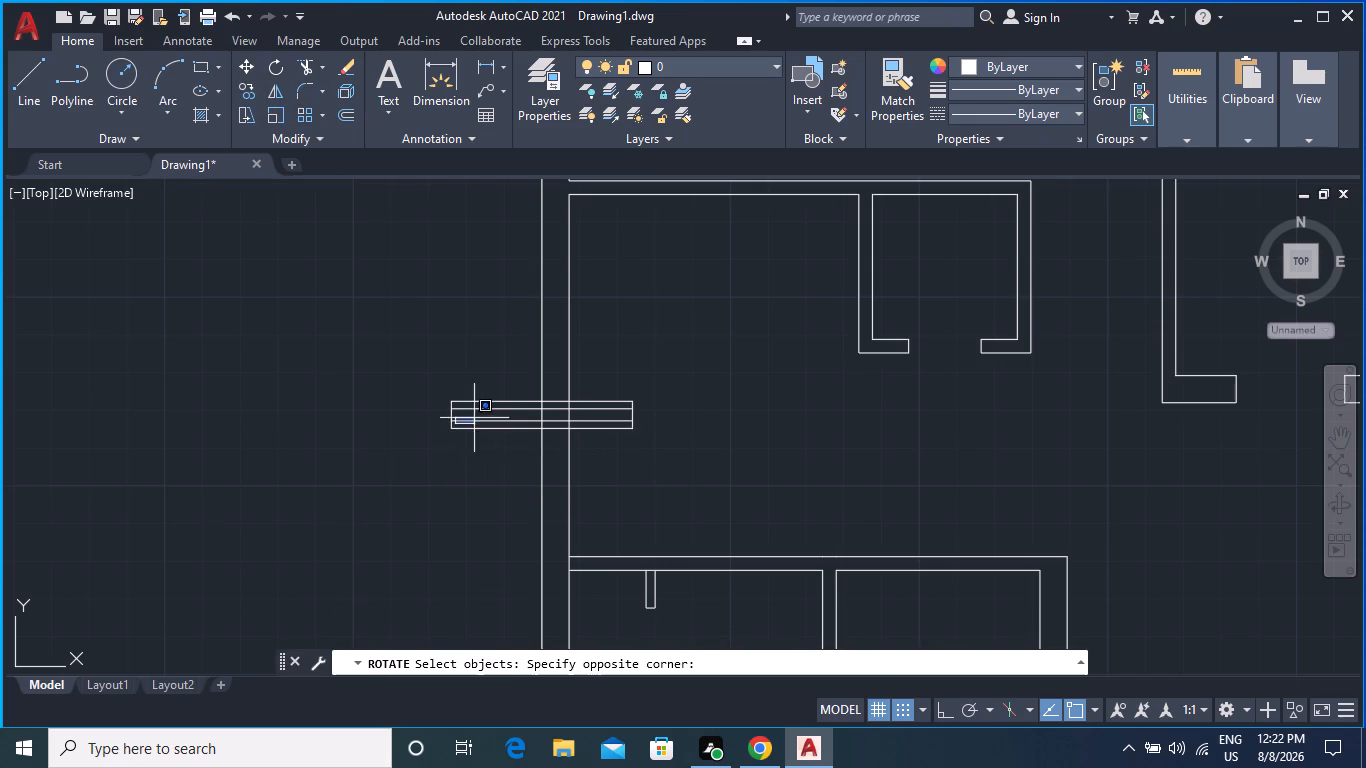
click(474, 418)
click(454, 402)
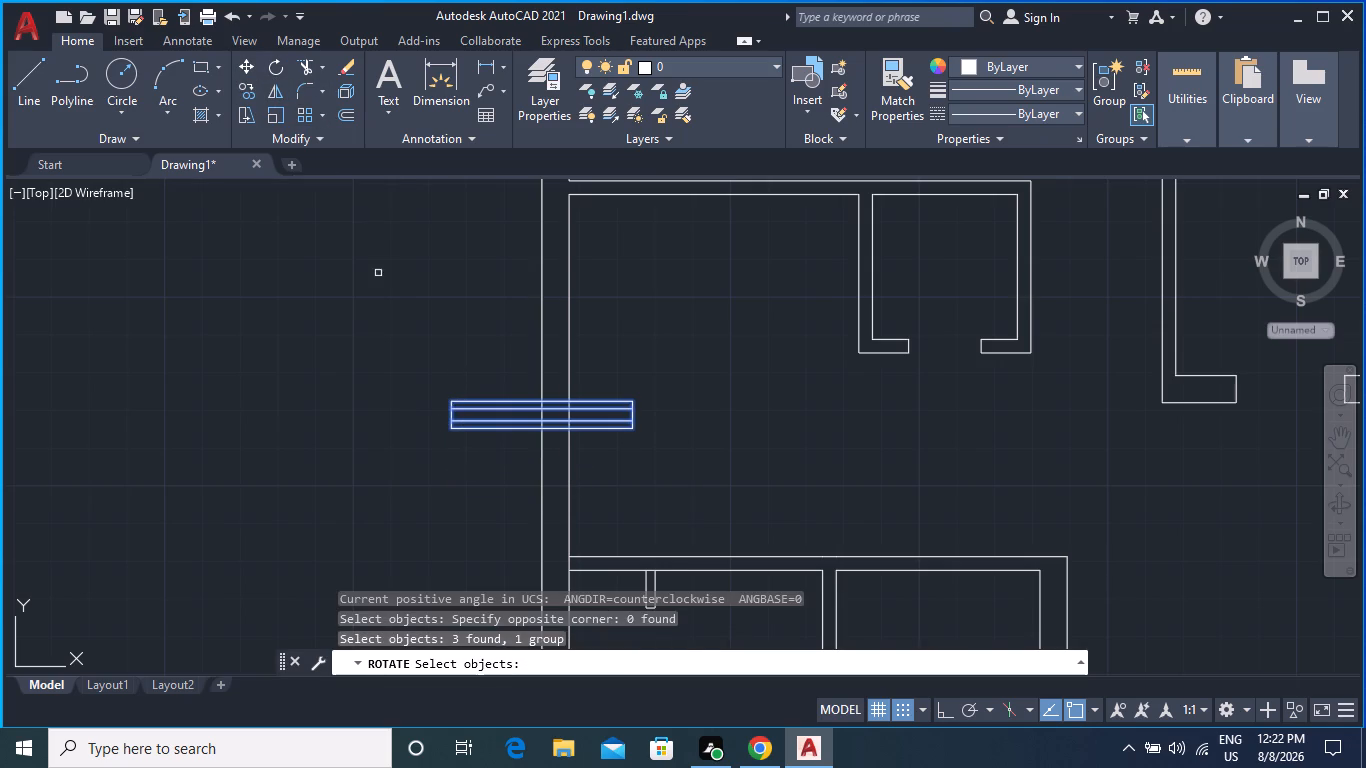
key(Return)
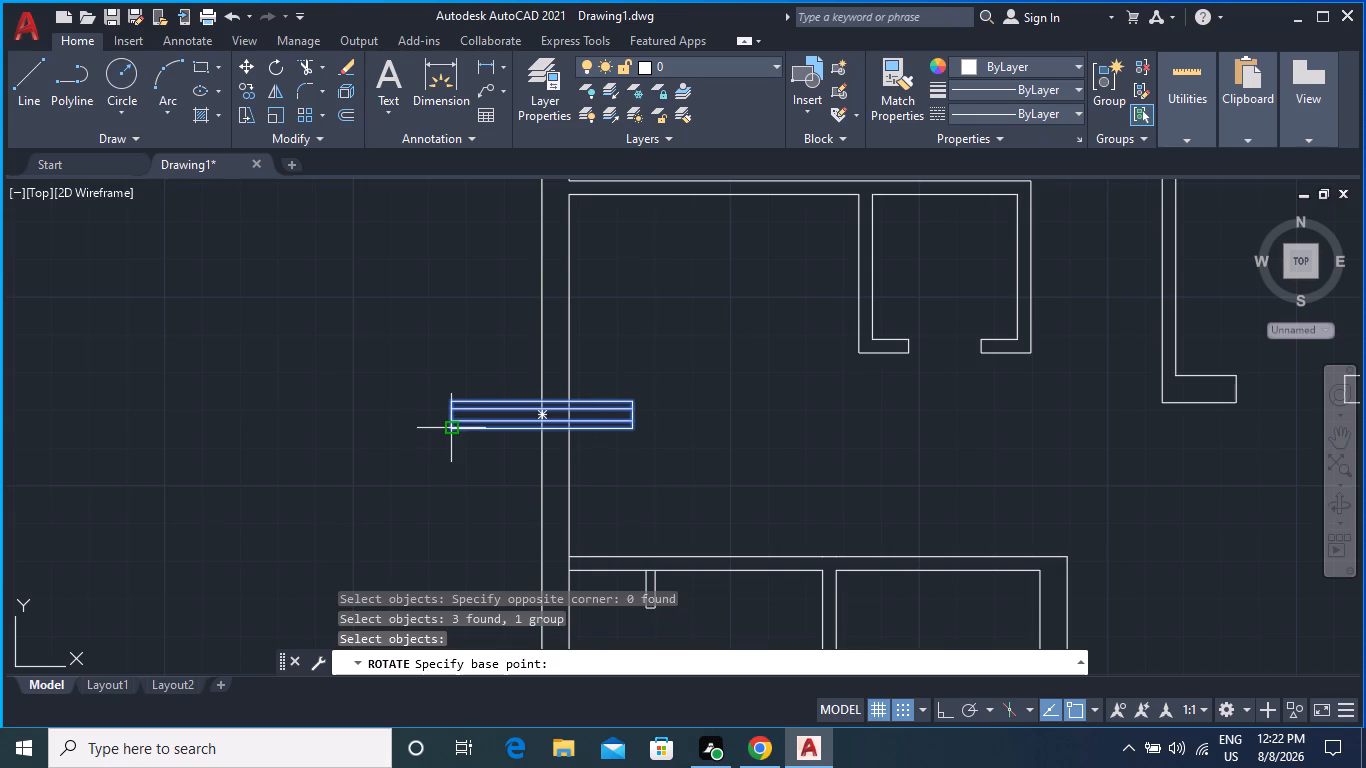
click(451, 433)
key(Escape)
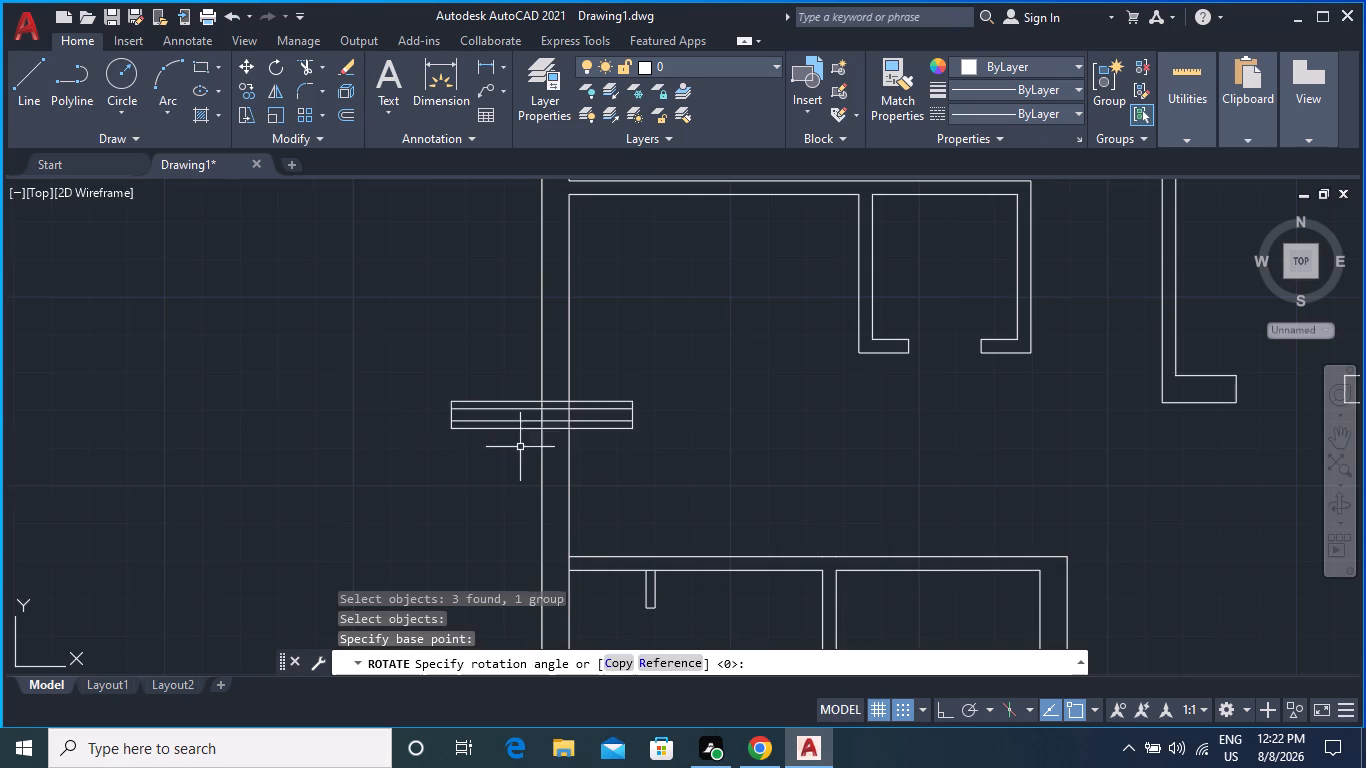
Rotate the window copy on the west wall by 90 degrees about its upper edge's midpoint so it fits inside the wall.
click(554, 401)
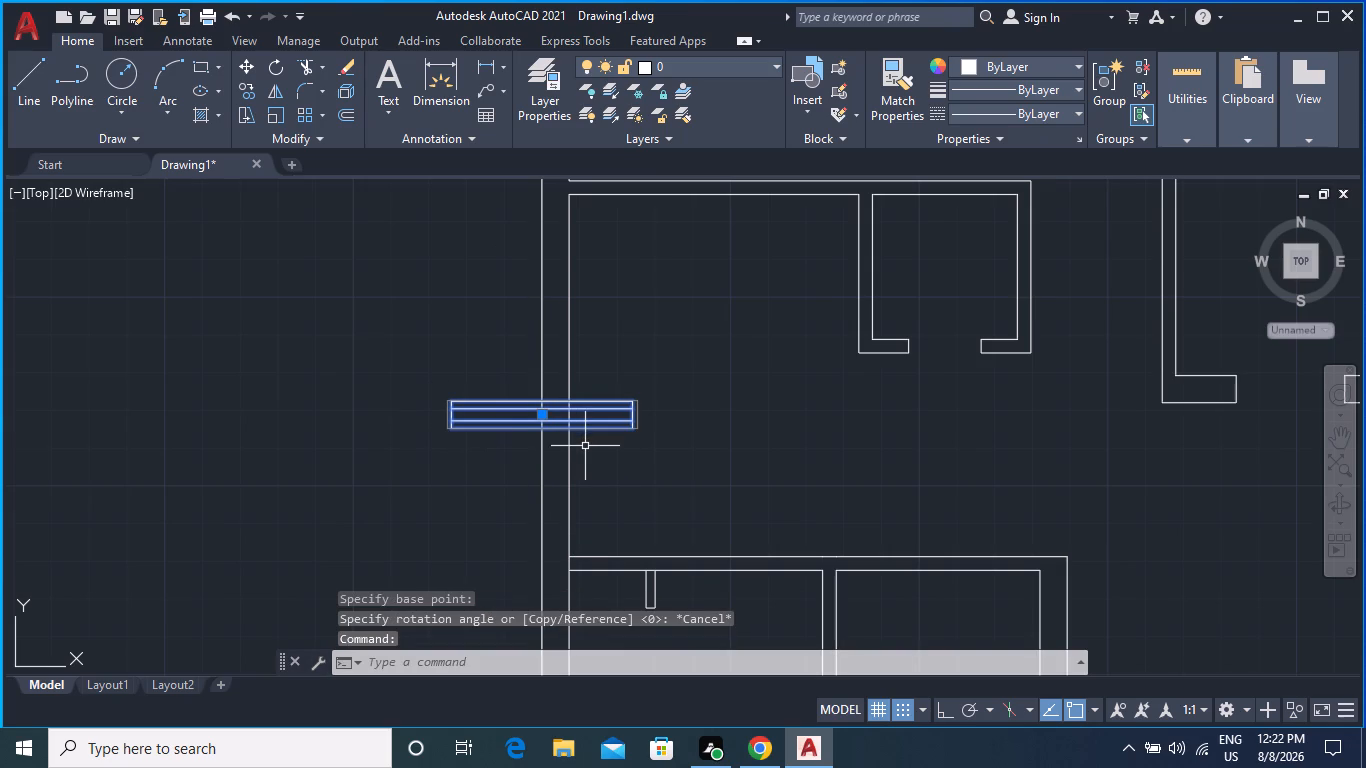
key(Return)
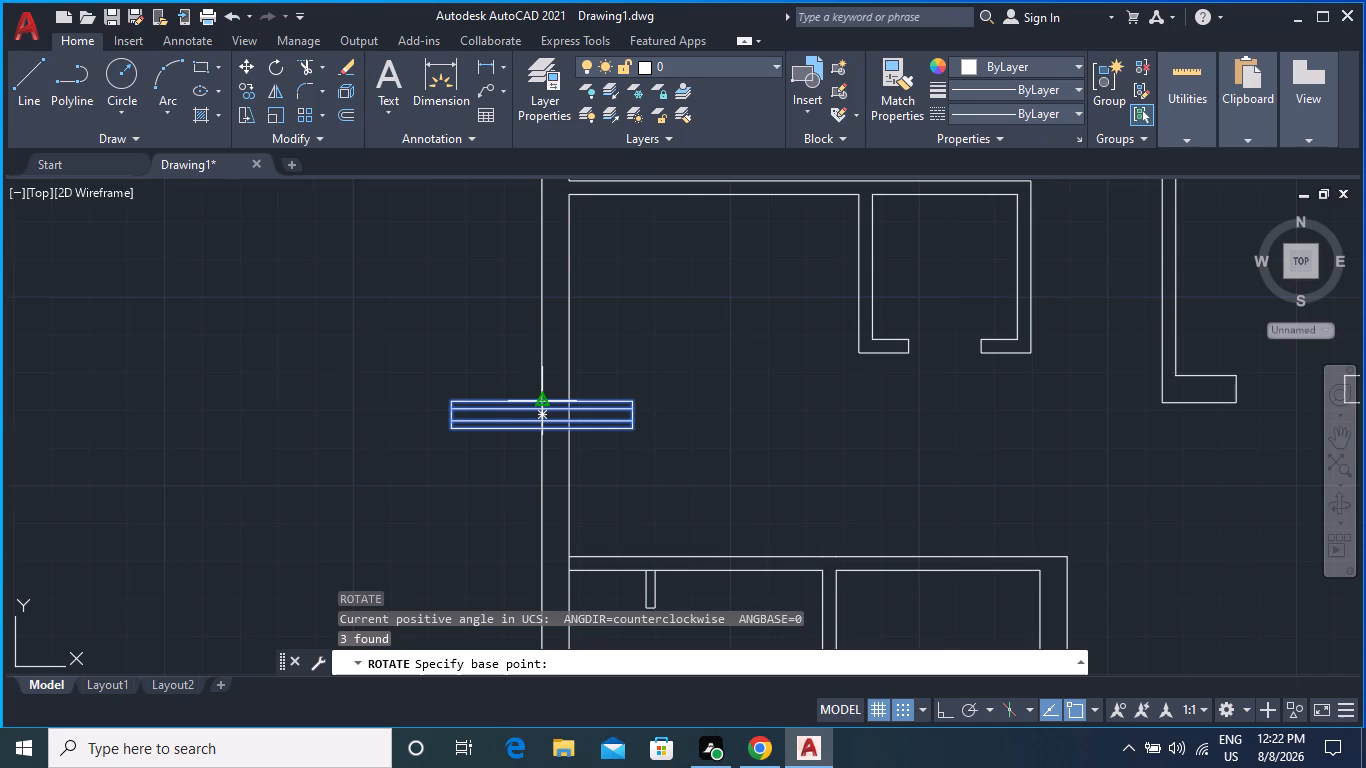
click(539, 399)
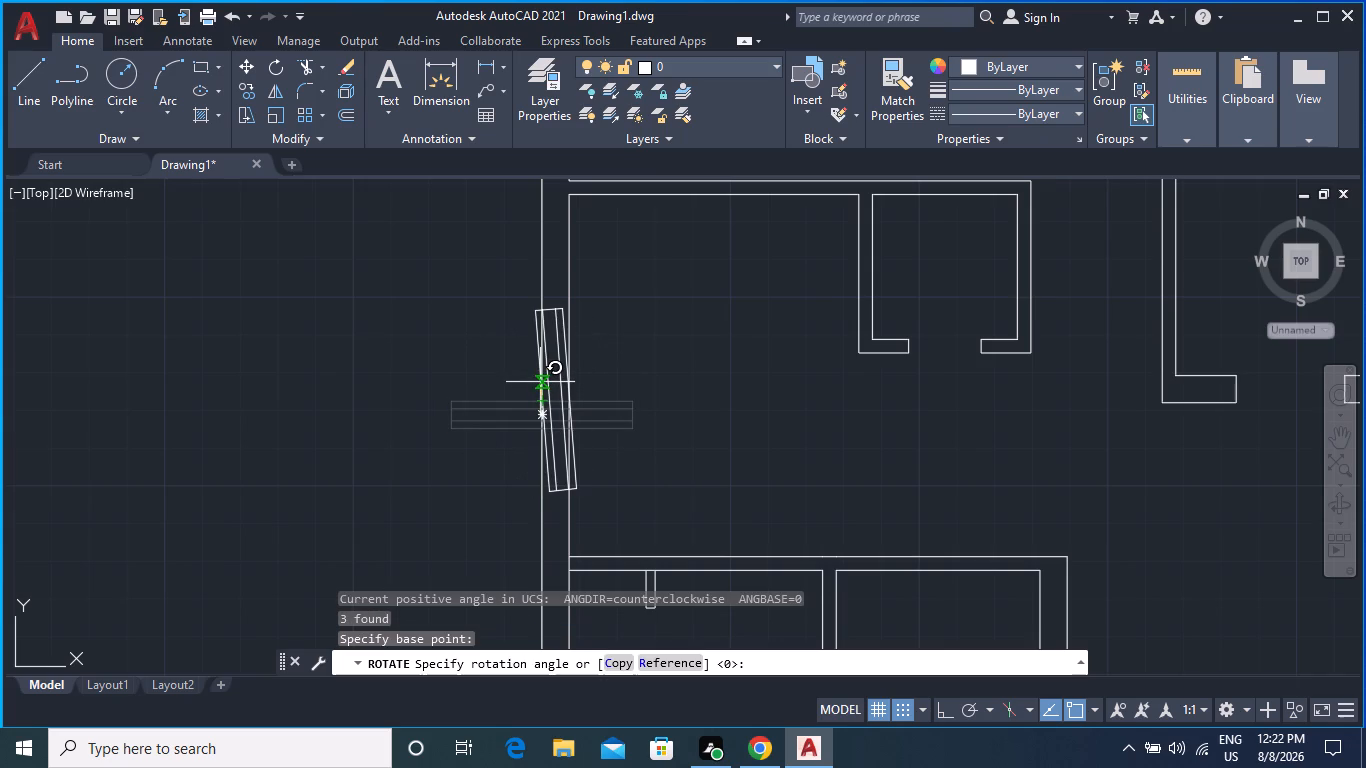
text(90)
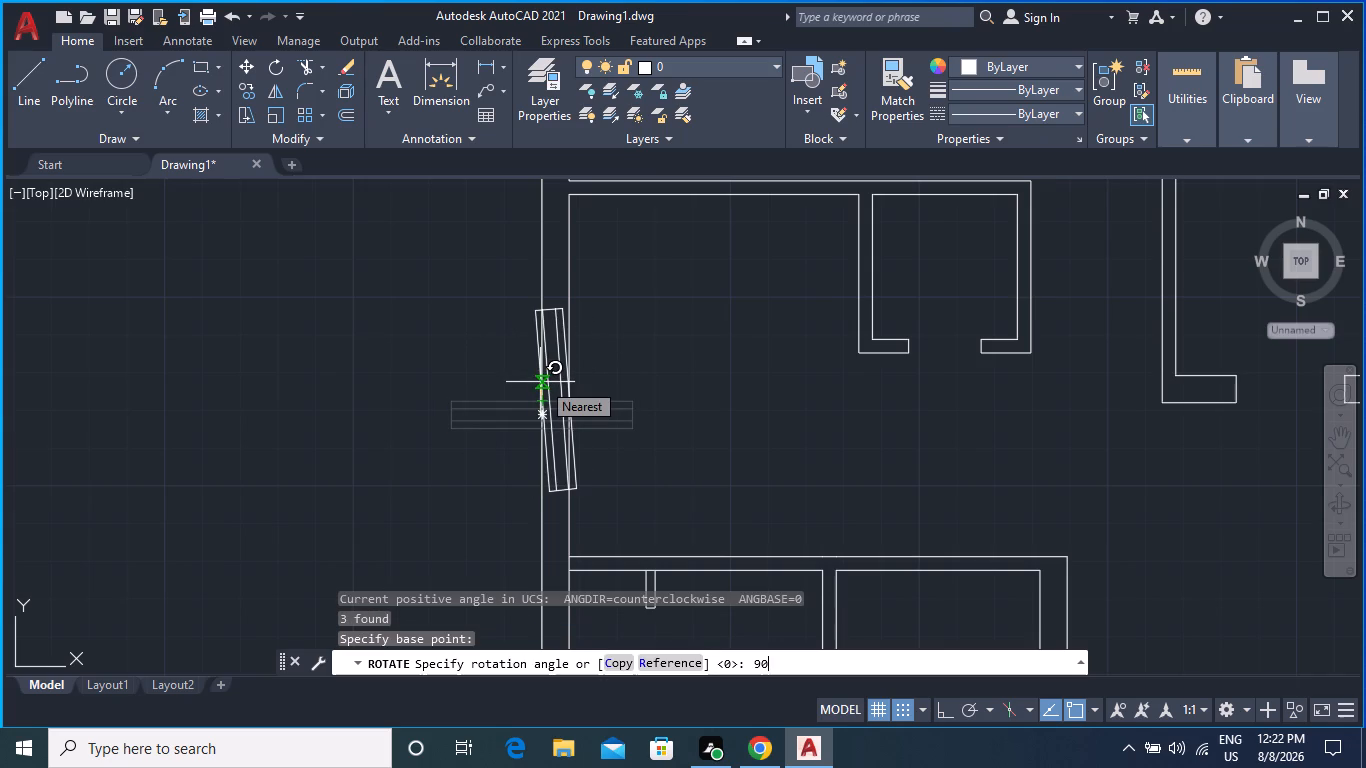
key(Return)
key(Escape)
key(Escape)
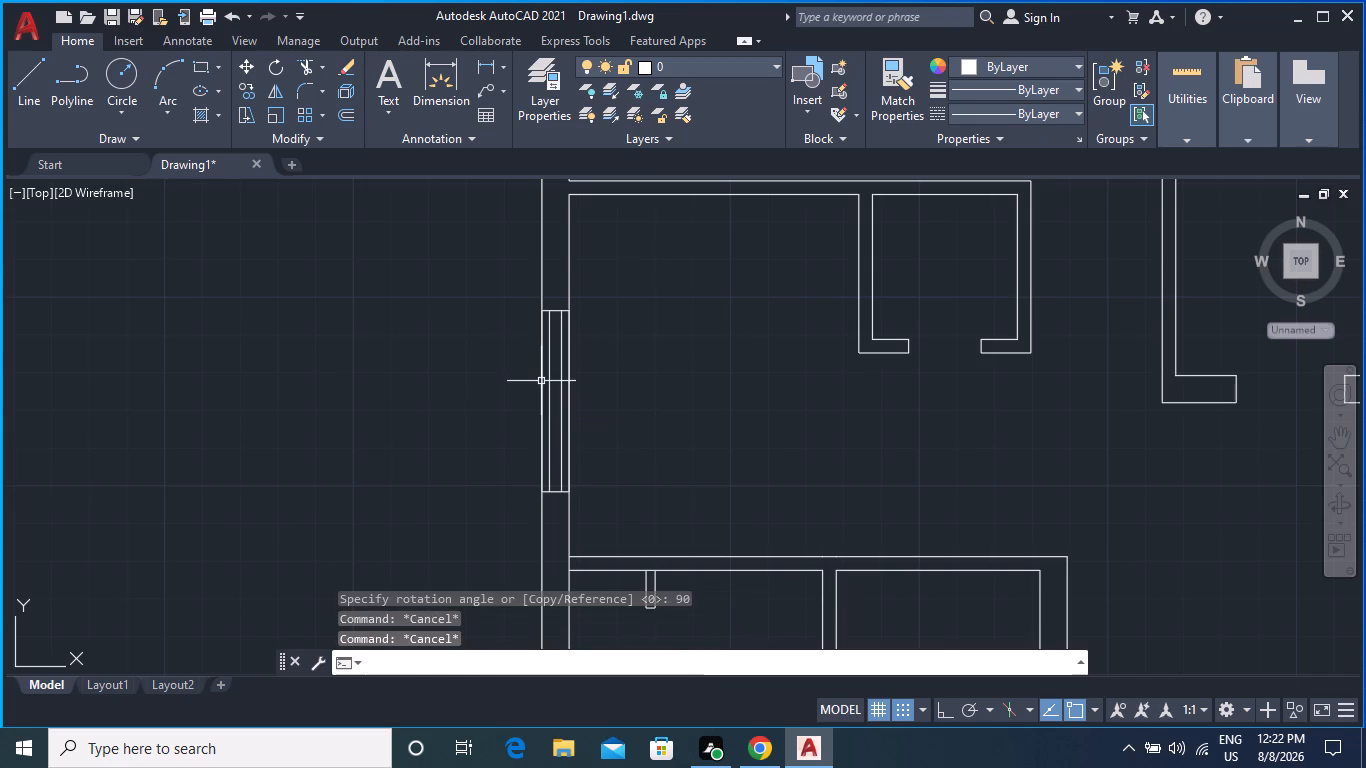
Draw a closed 4' by 9" rectangle with Line in the empty space west of the floor plan, with Ortho on.
scroll(647, 420, down, 1)
middle_drag(657, 429, 409, 341)
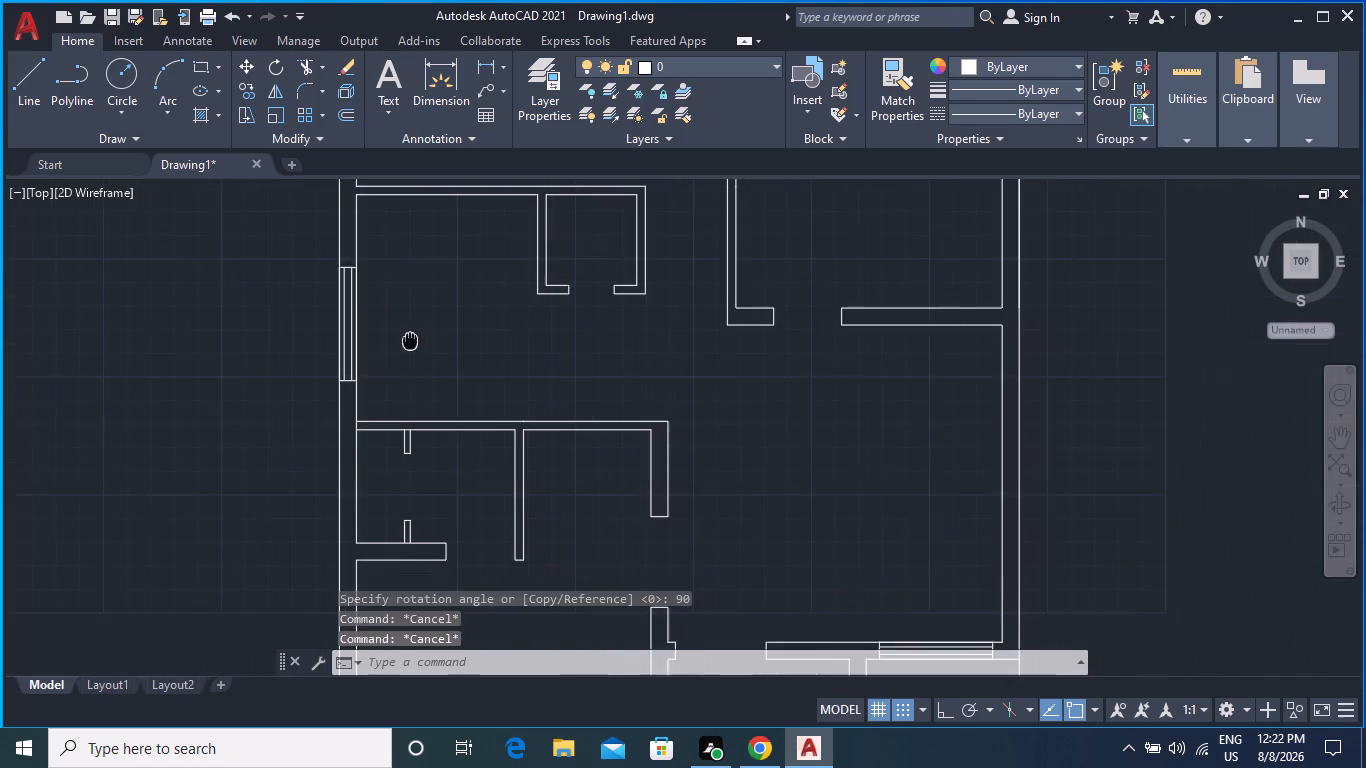
scroll(461, 381, down, 1)
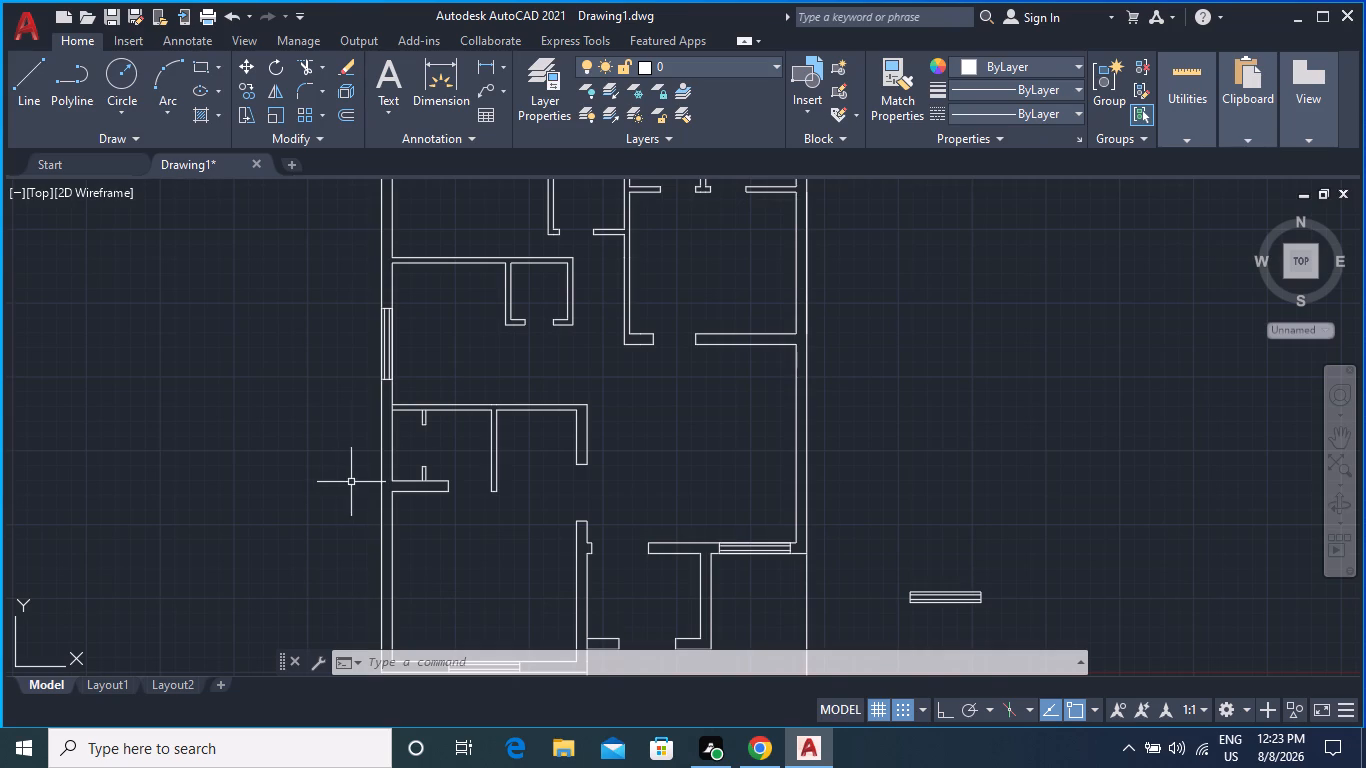
scroll(362, 444, up, 1)
click(22, 83)
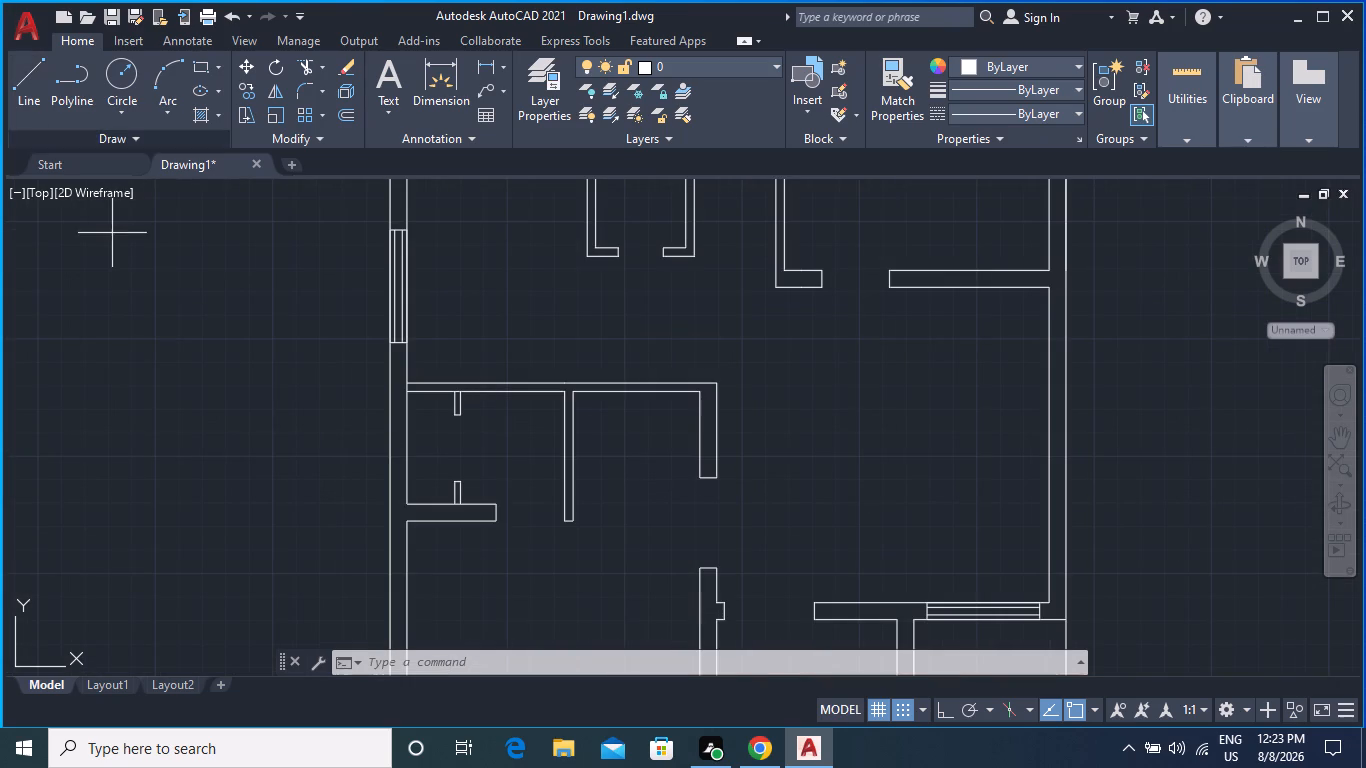
click(156, 461)
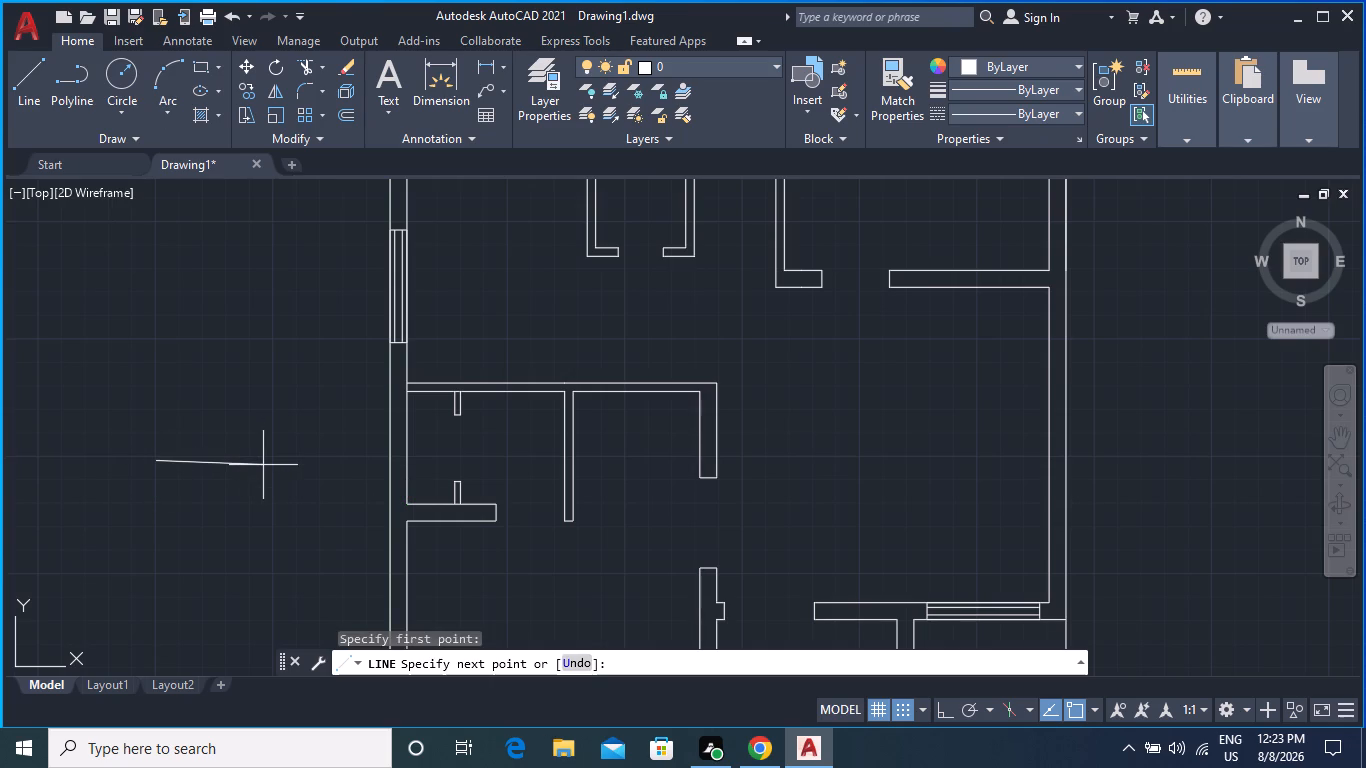
key(F8)
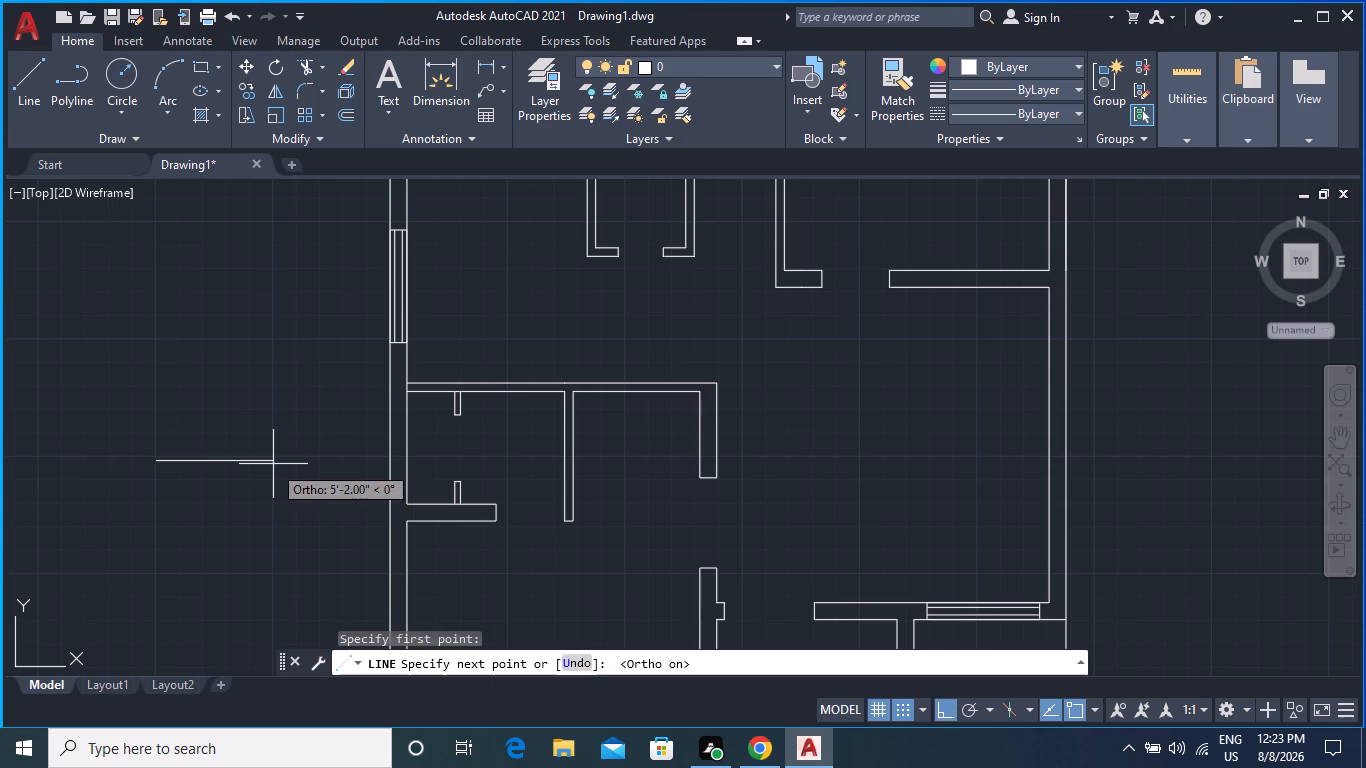
key(4)
key(apostrophe)
key(Return)
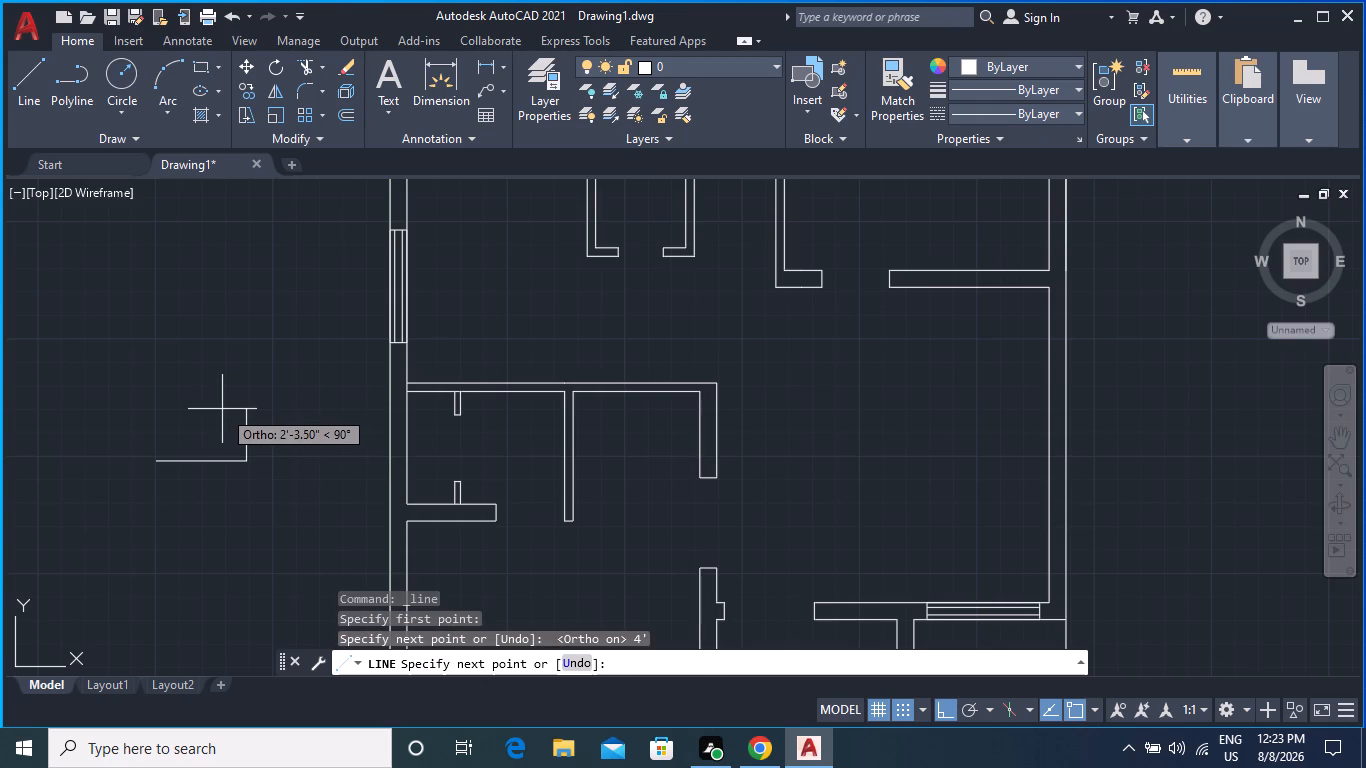
key(9)
key(shift+quotedbl)
key(Return)
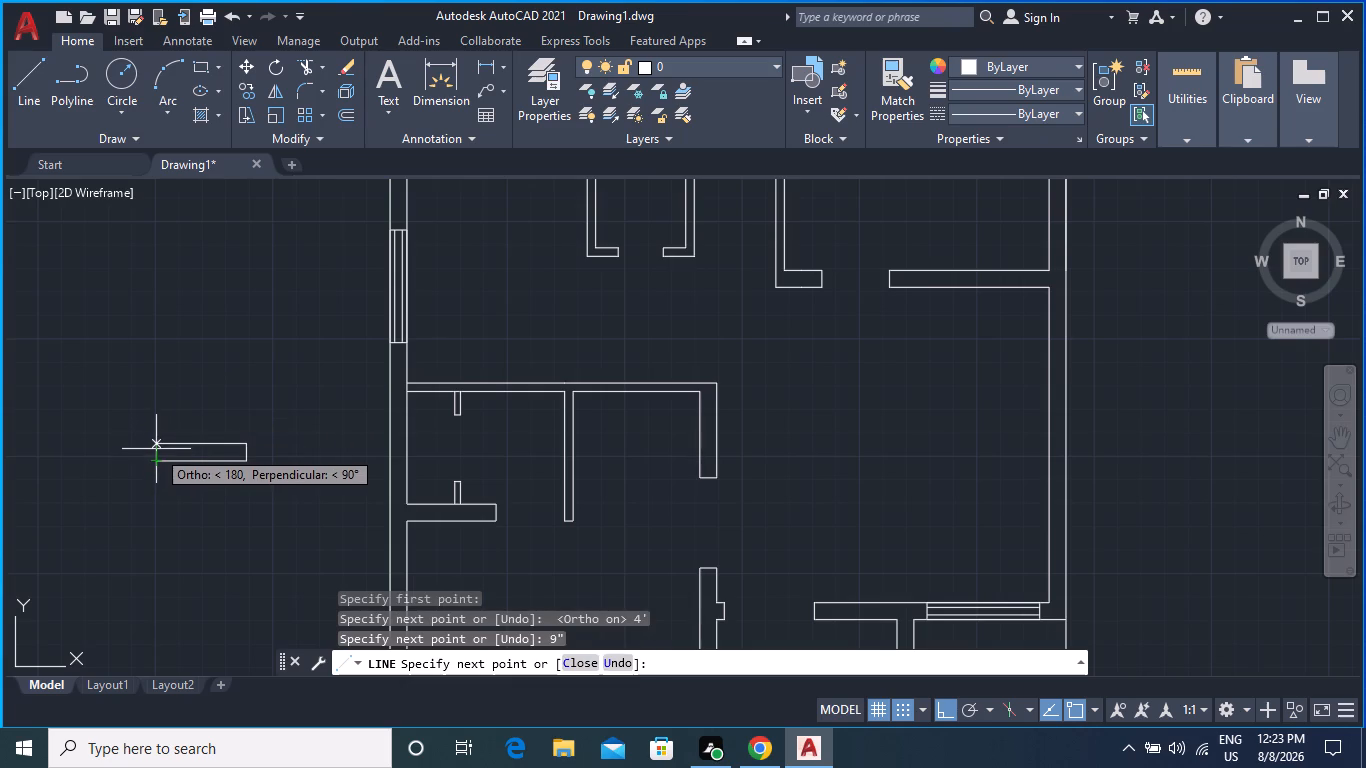
click(156, 445)
click(153, 462)
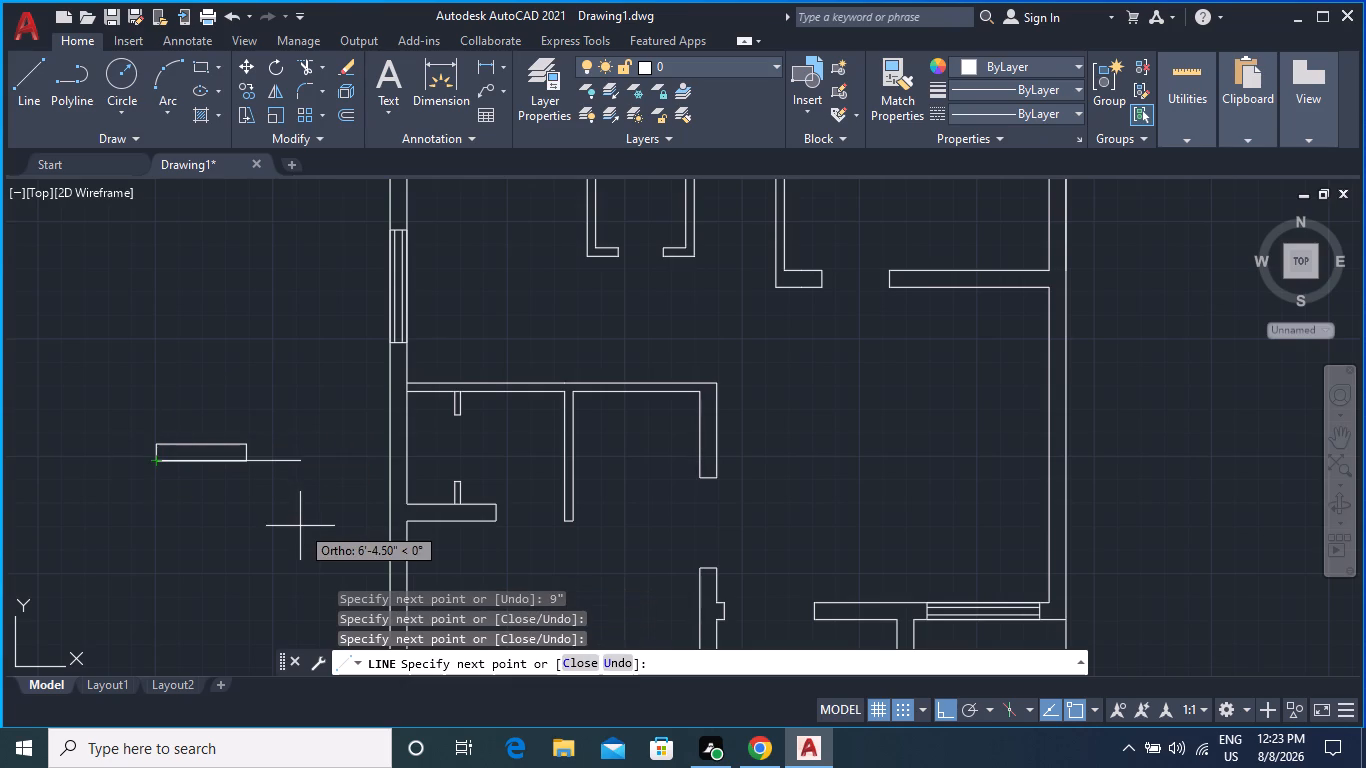
key(Escape)
key(Escape)
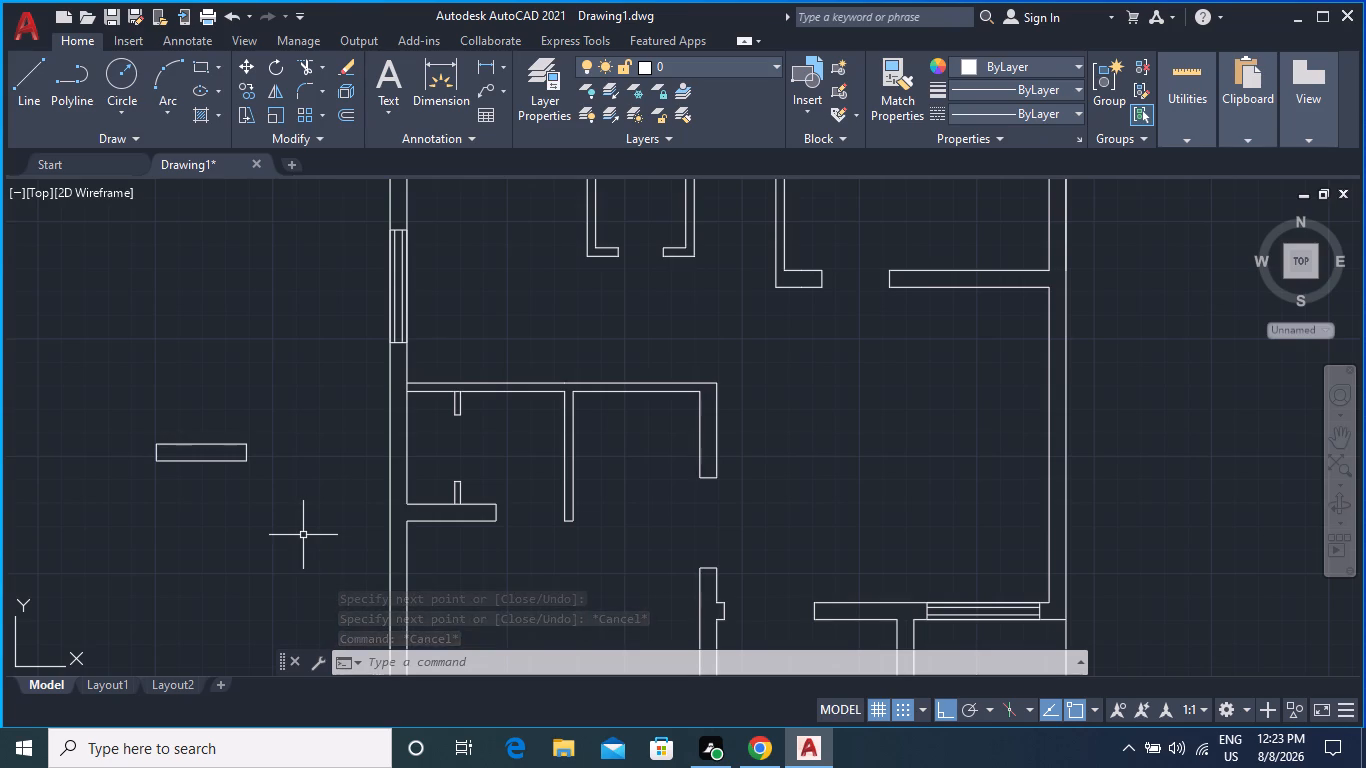
Draw a horizontal centre line between the midpoints of the new rectangle's short sides.
scroll(197, 449, up, 2)
click(23, 82)
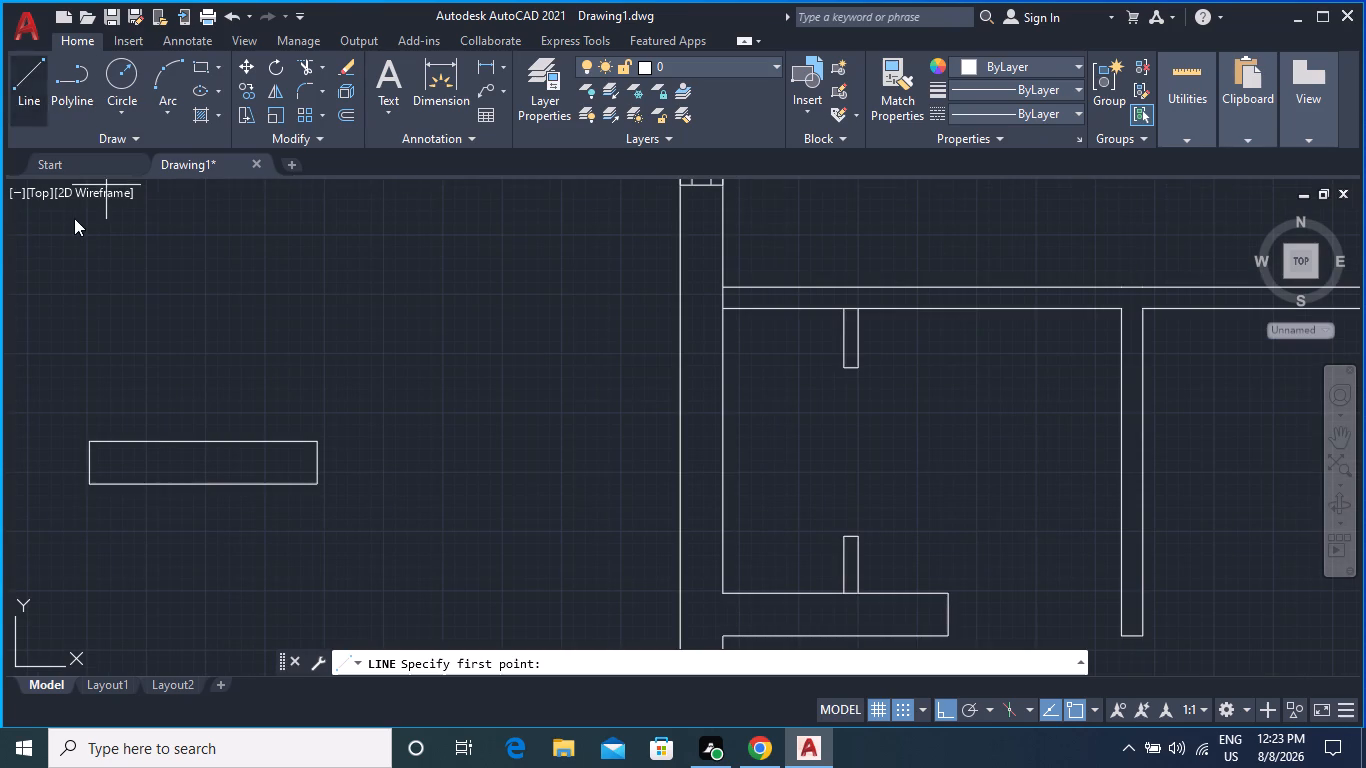
click(87, 467)
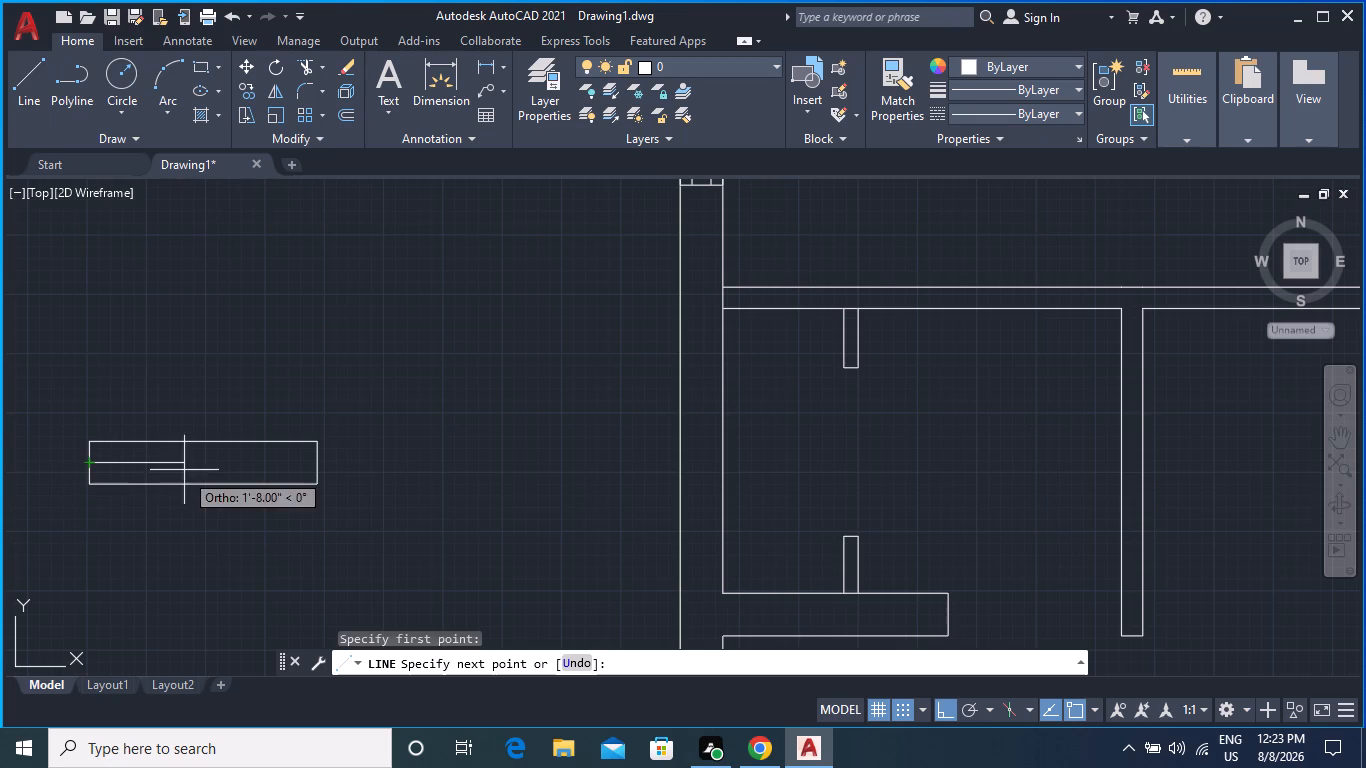
click(312, 465)
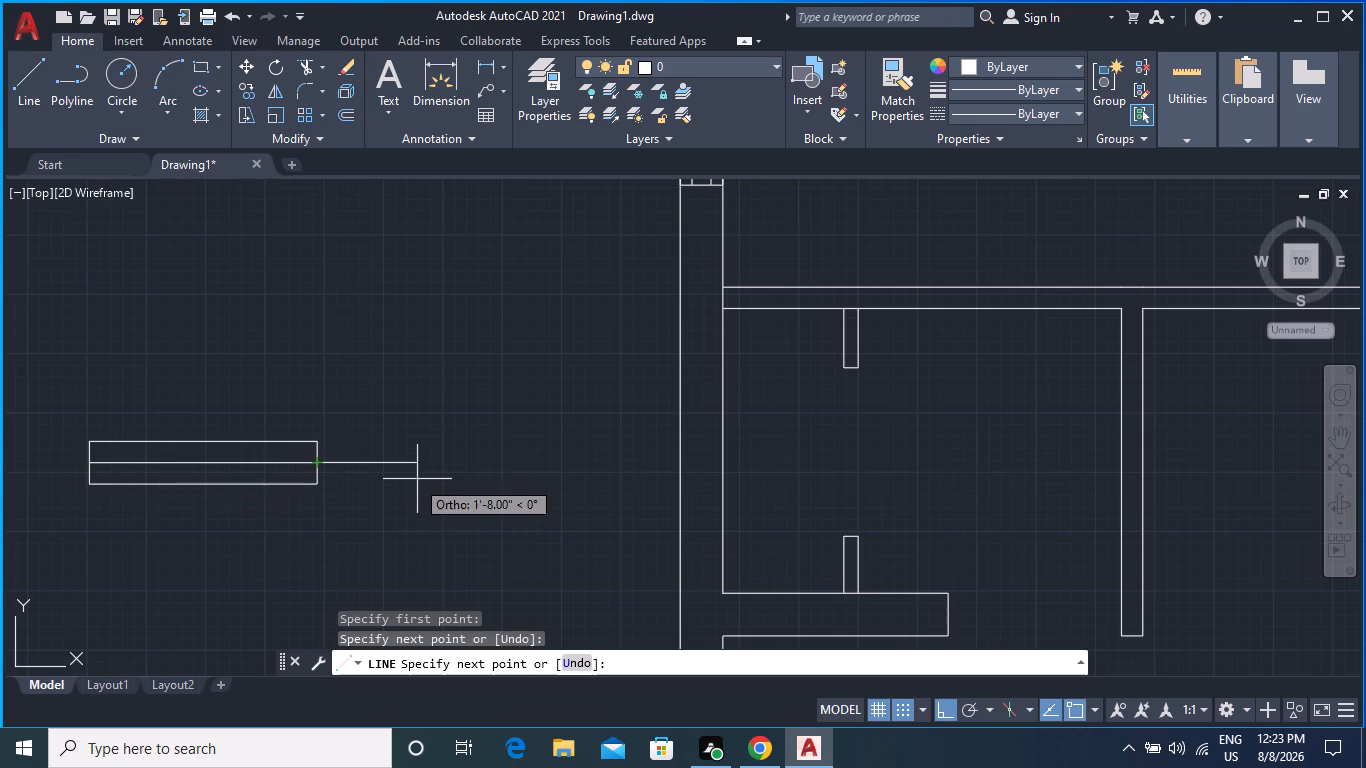
key(Escape)
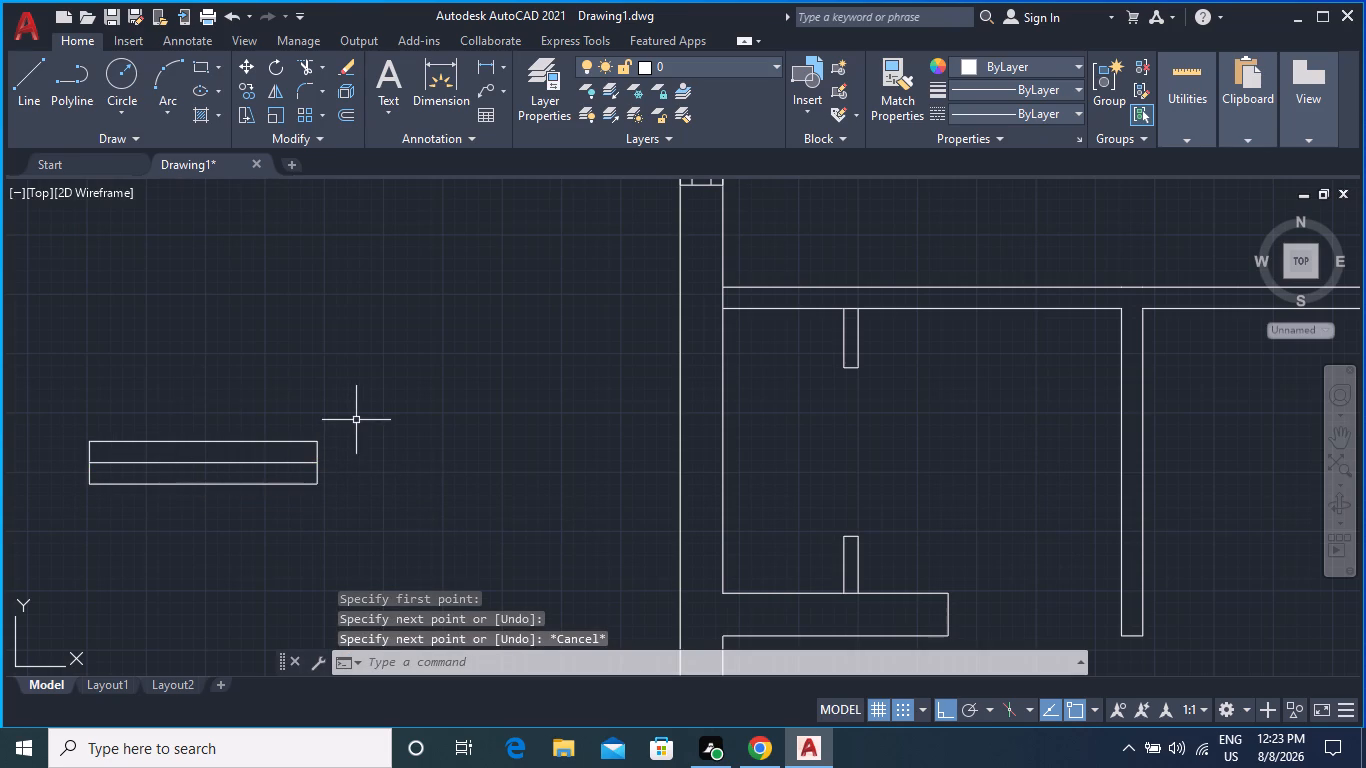
Offset the rectangle's centre line by 2" to both sides, above and below.
key(o)
key(Return)
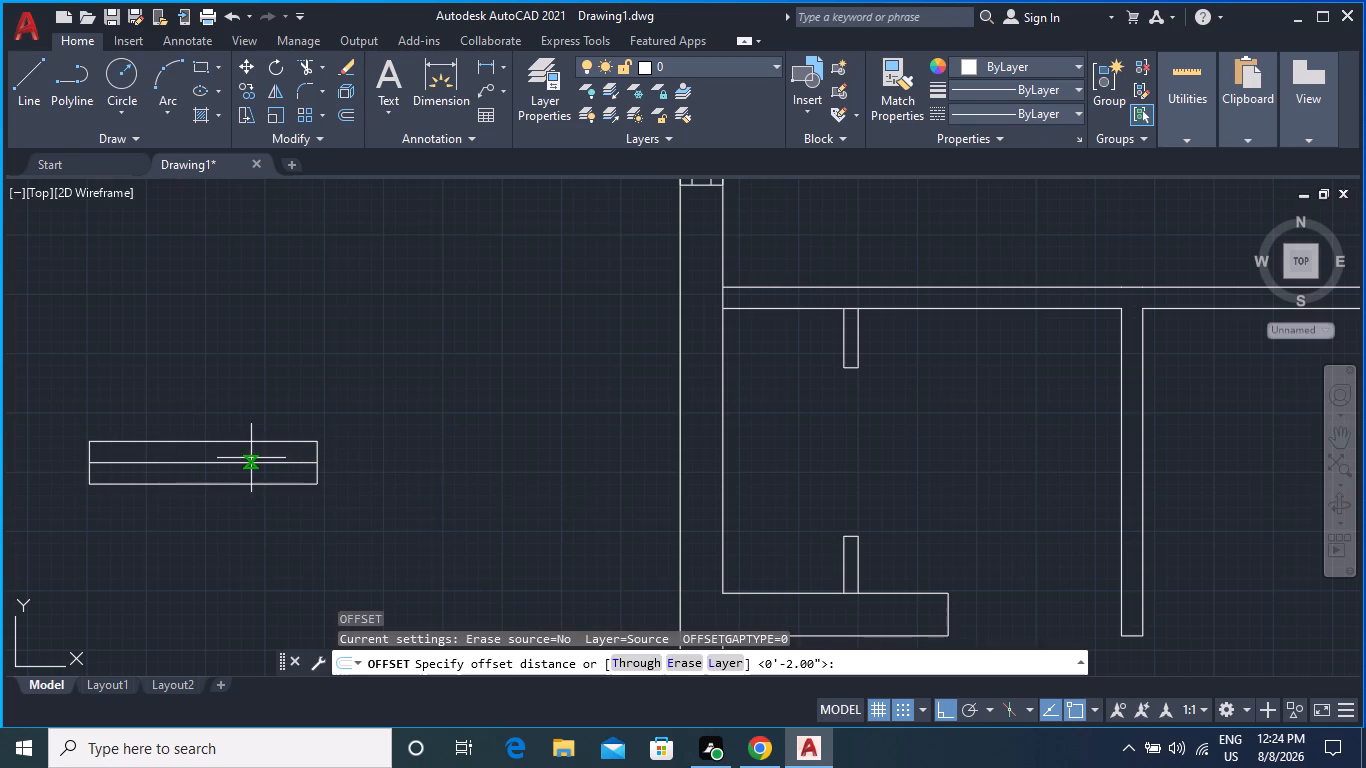
click(250, 460)
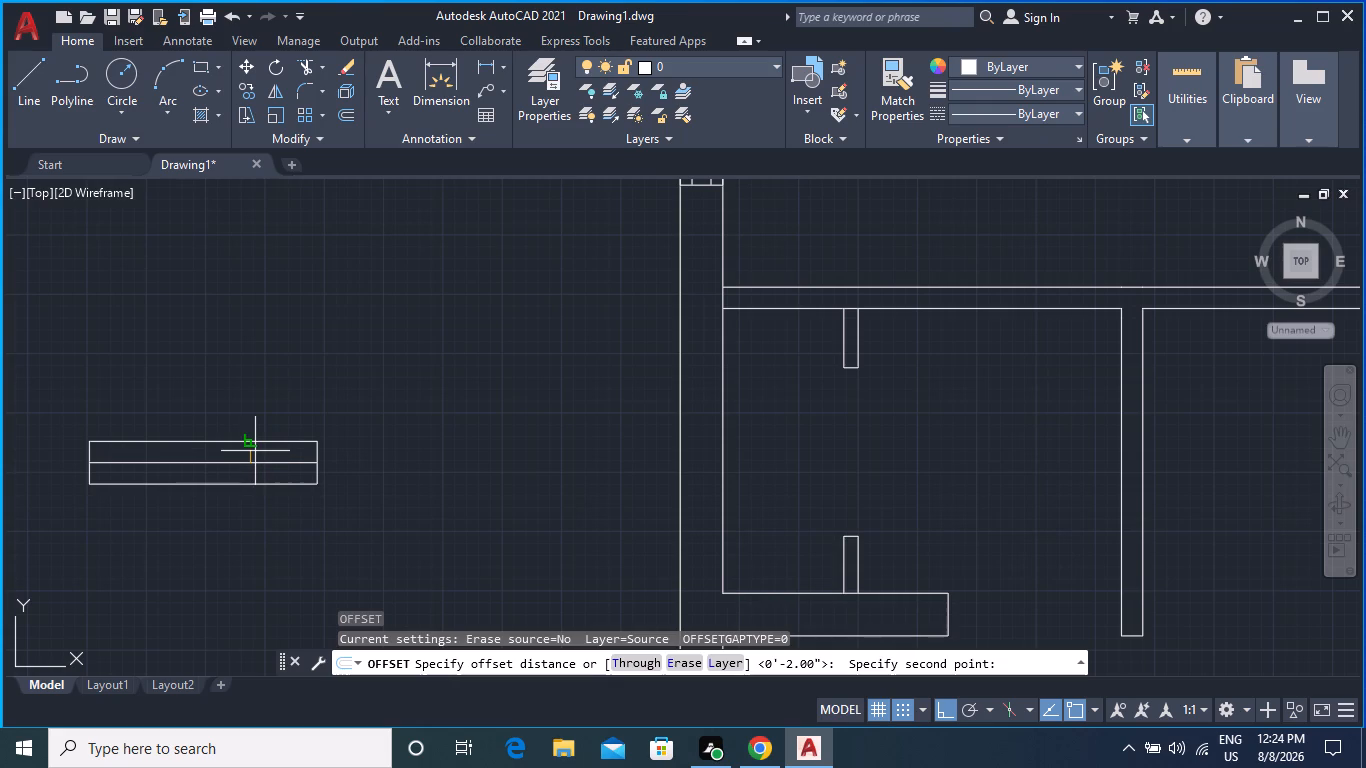
text(2")
key(Return)
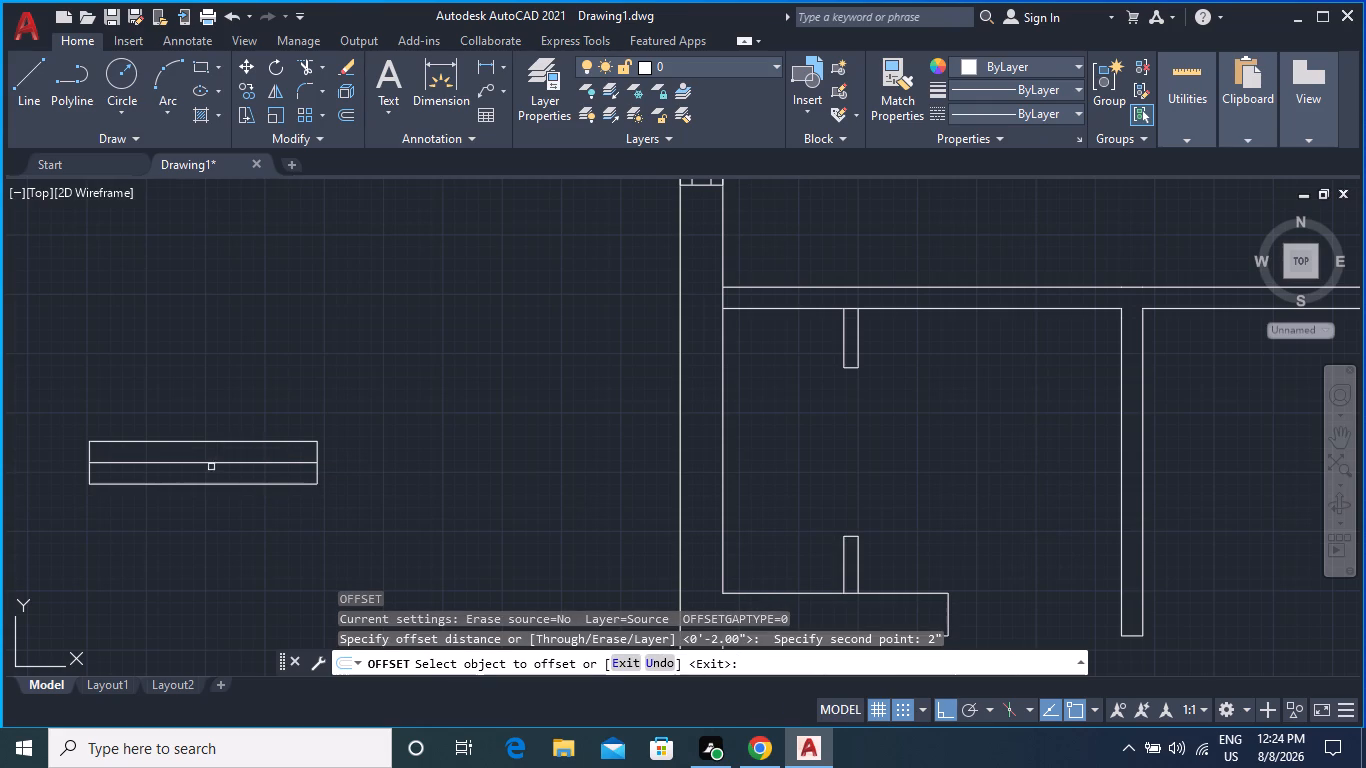
click(220, 460)
click(232, 451)
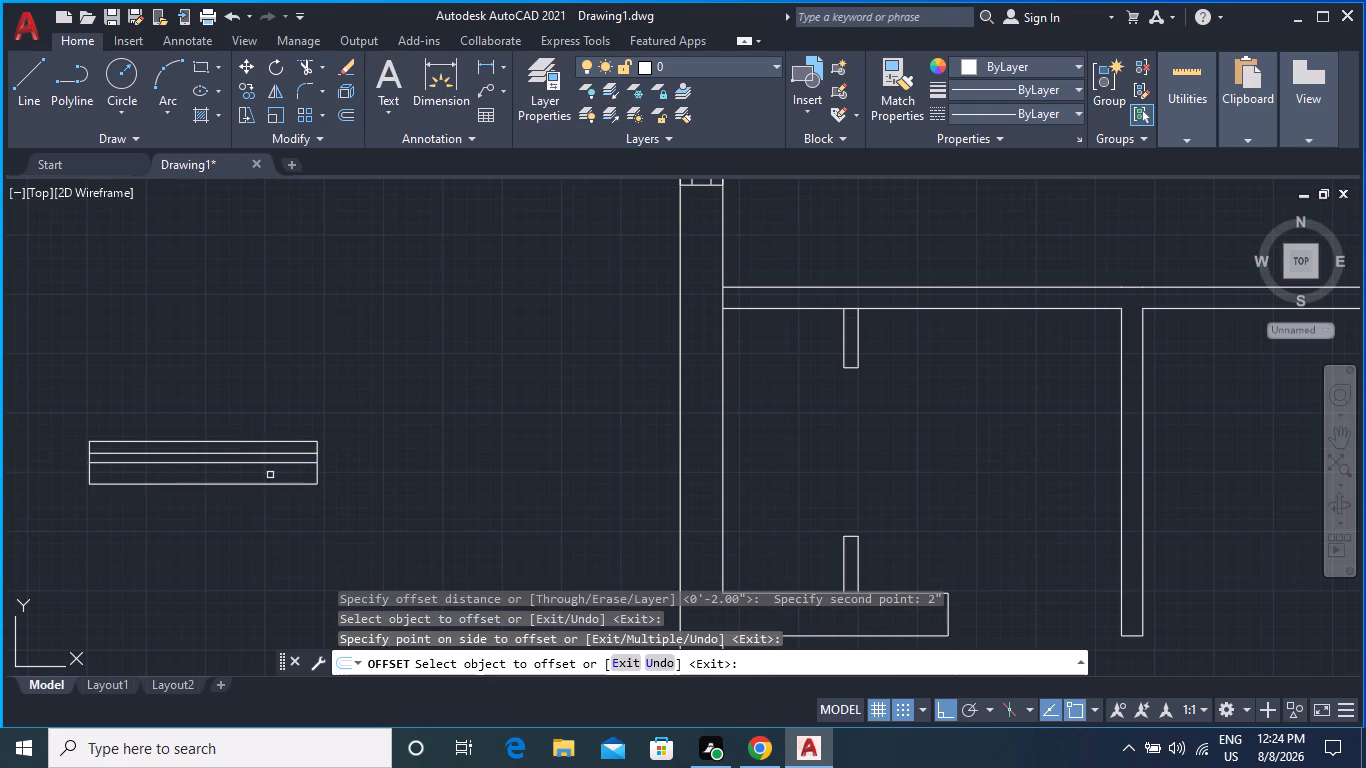
click(267, 464)
click(268, 474)
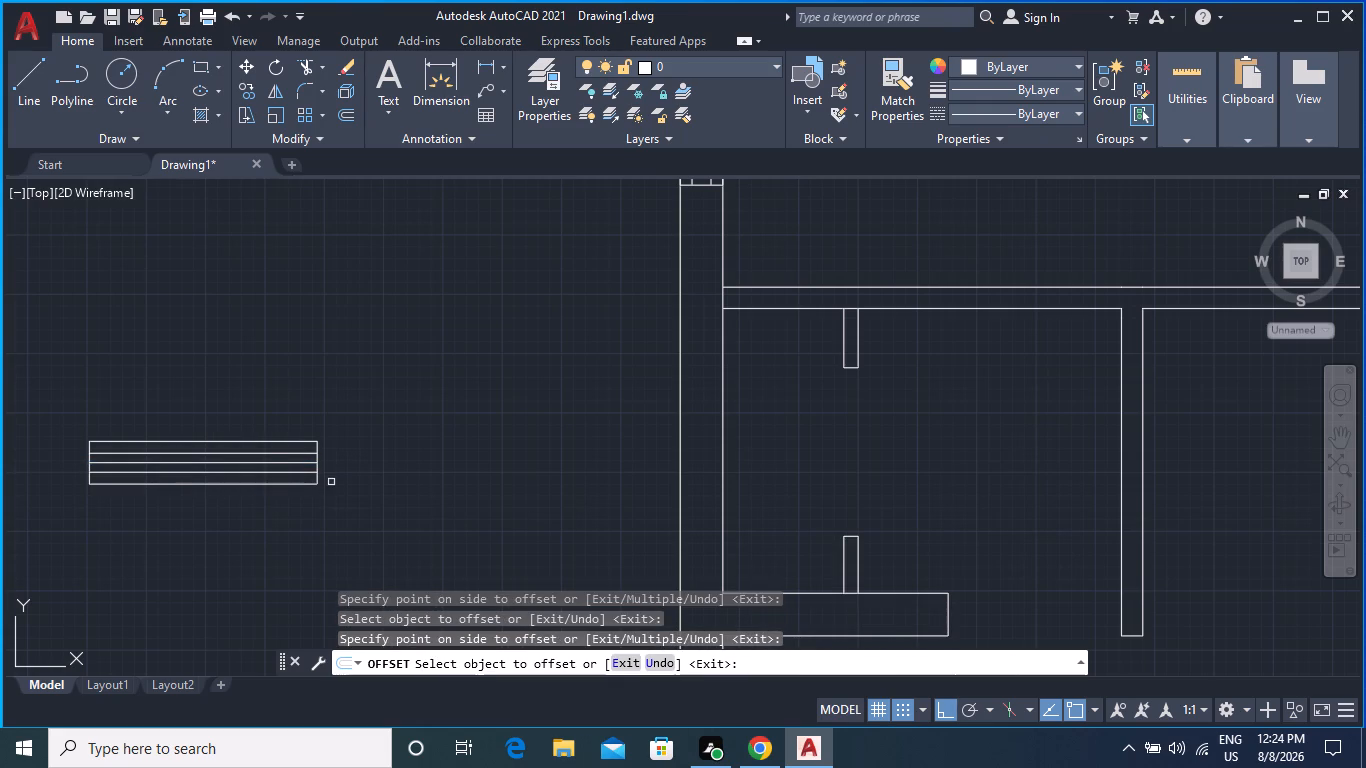
key(Escape)
Erase the original centre line between the two offset lines.
click(276, 463)
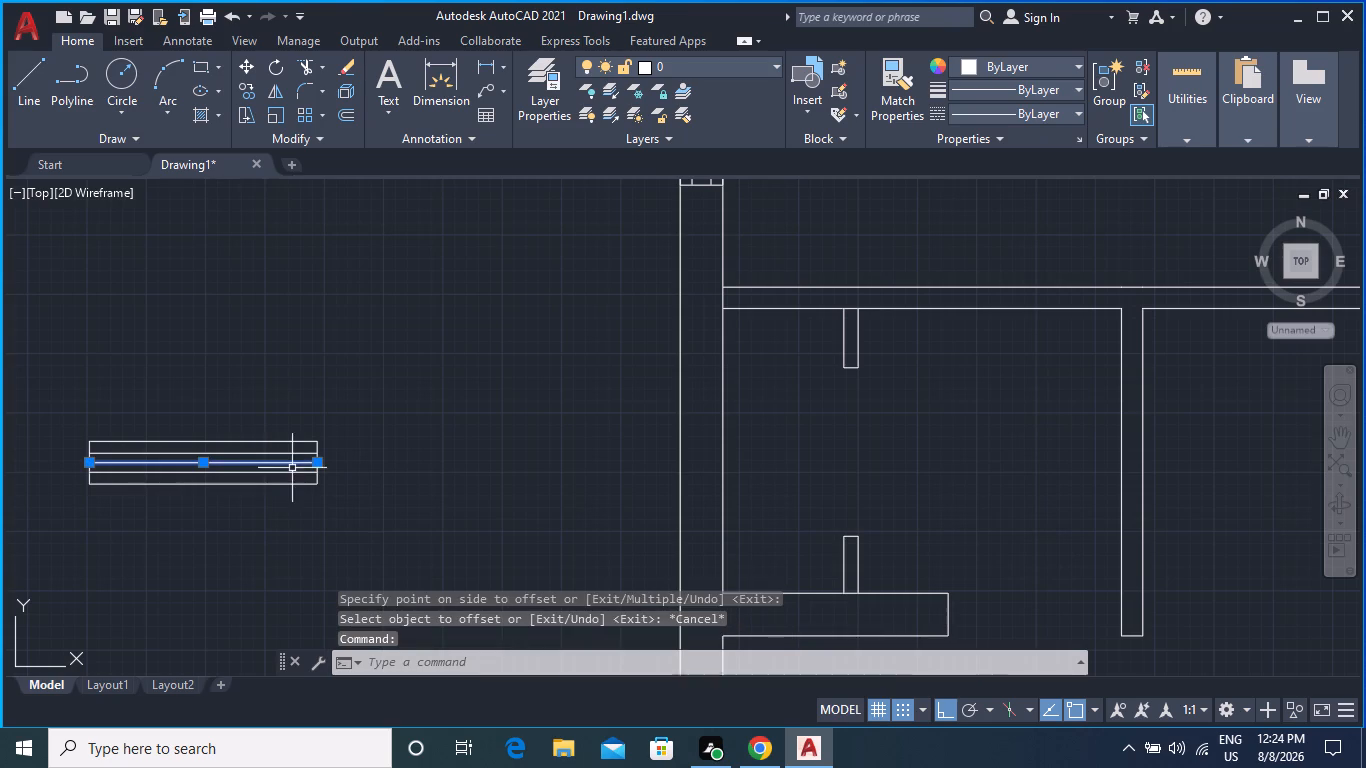
key(Delete)
Group all the lines of the new 4' by 9" window symbol.
scroll(249, 499, down, 1)
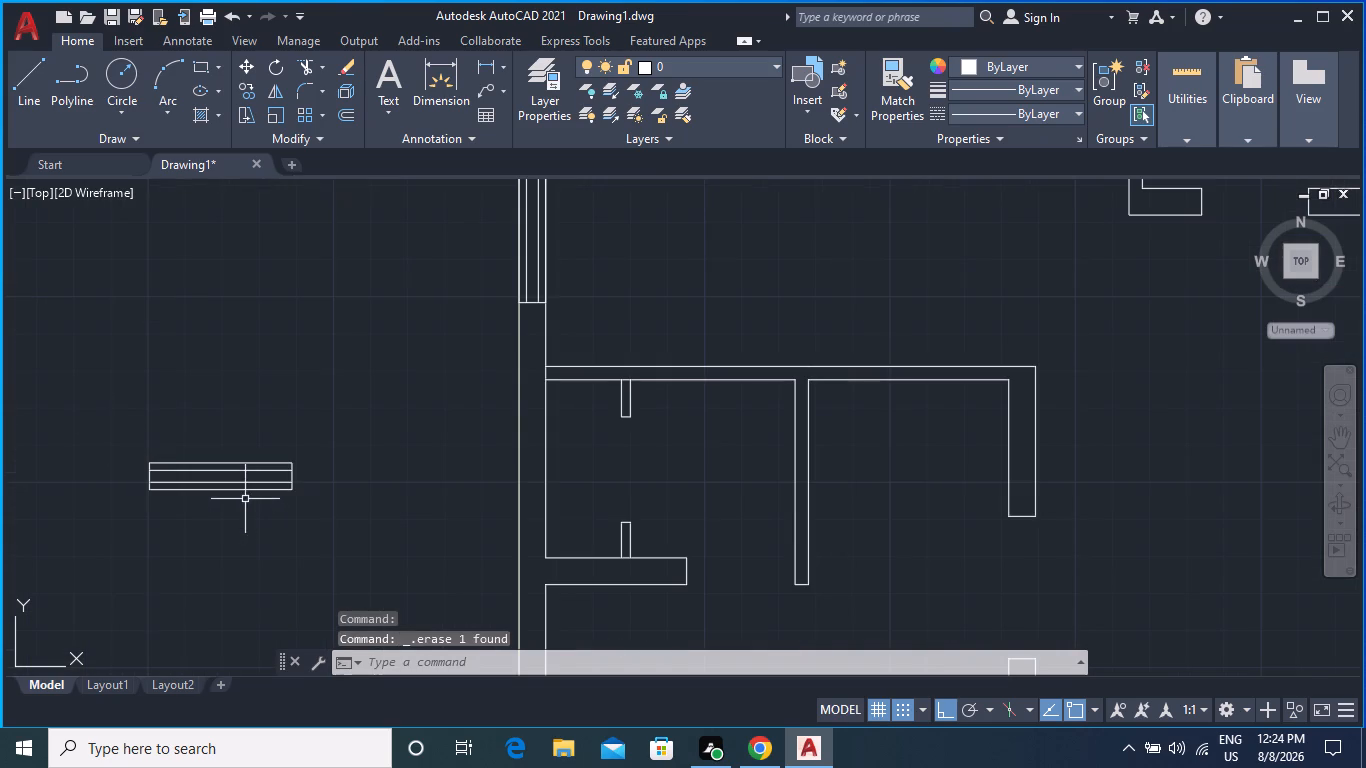
click(100, 419)
click(442, 604)
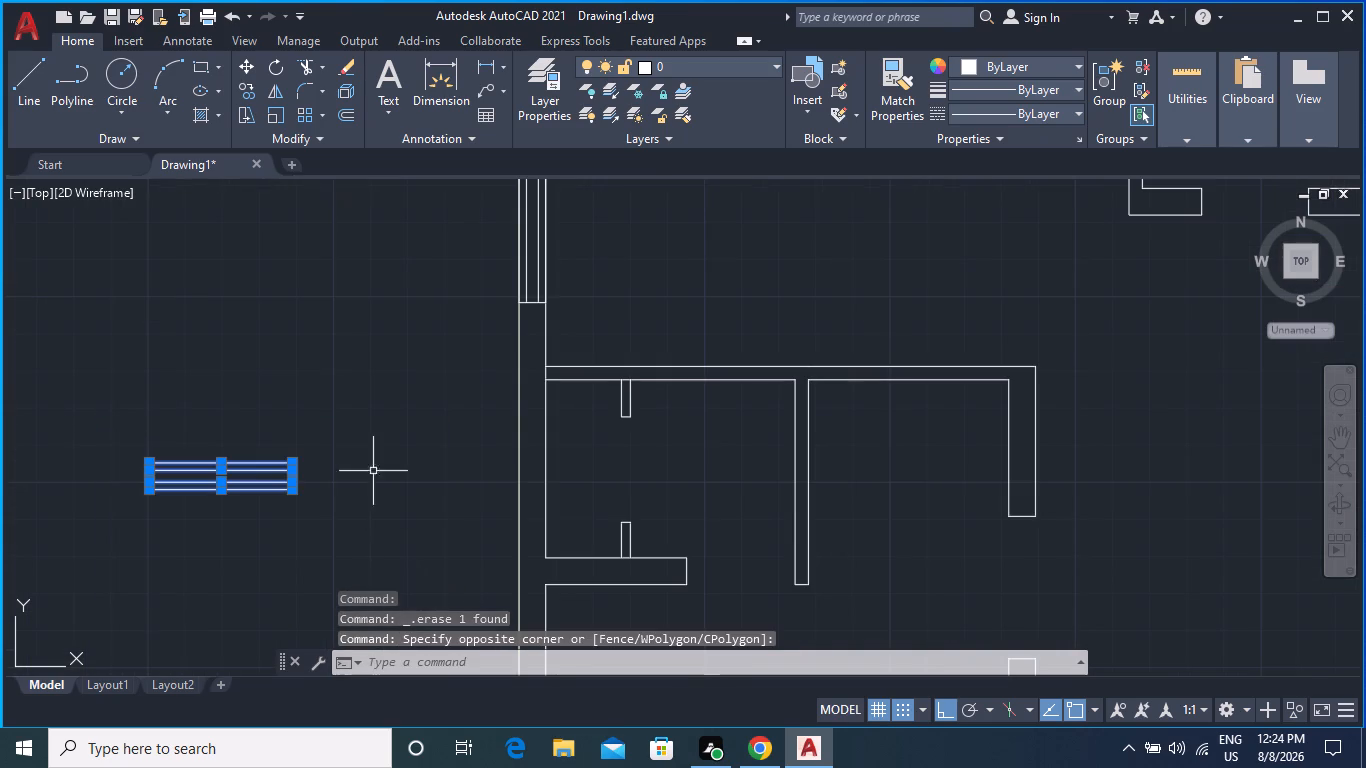
right_click(247, 472)
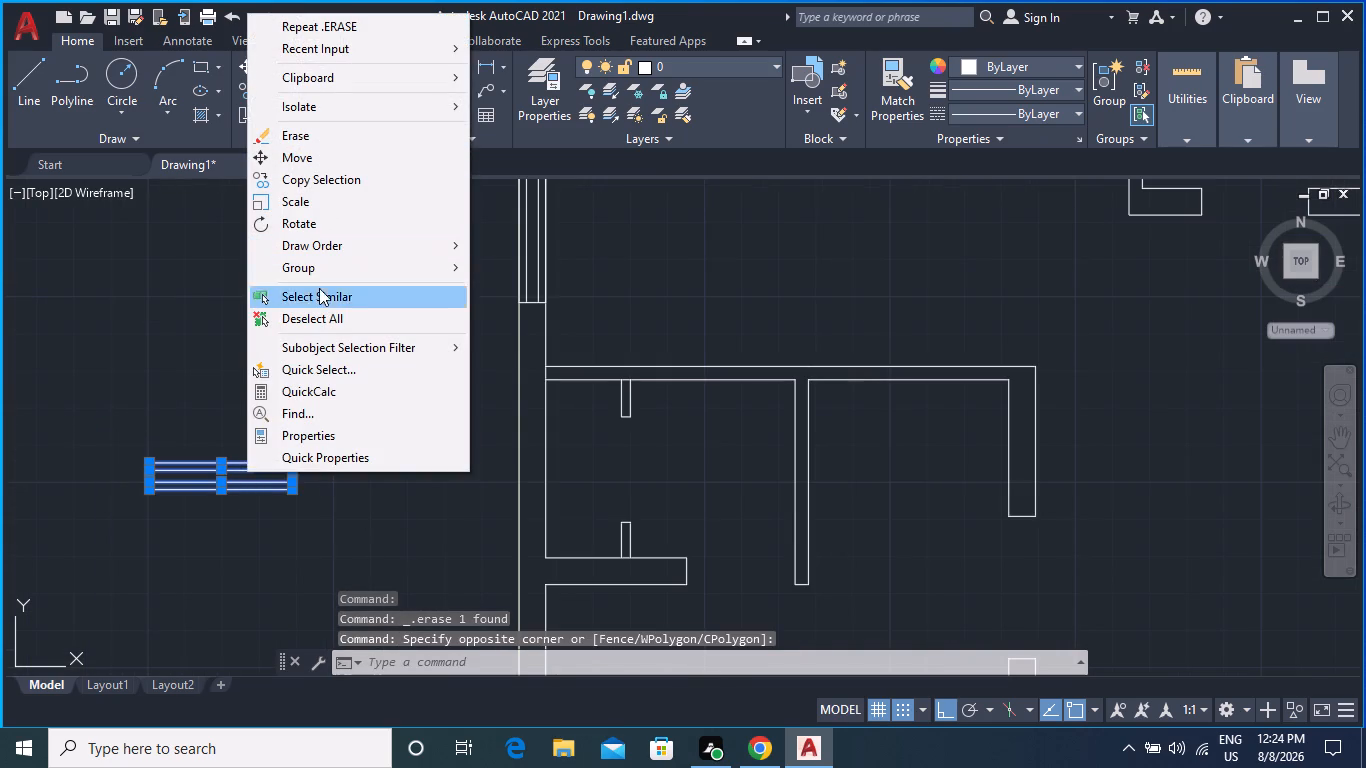
click(315, 266)
click(544, 268)
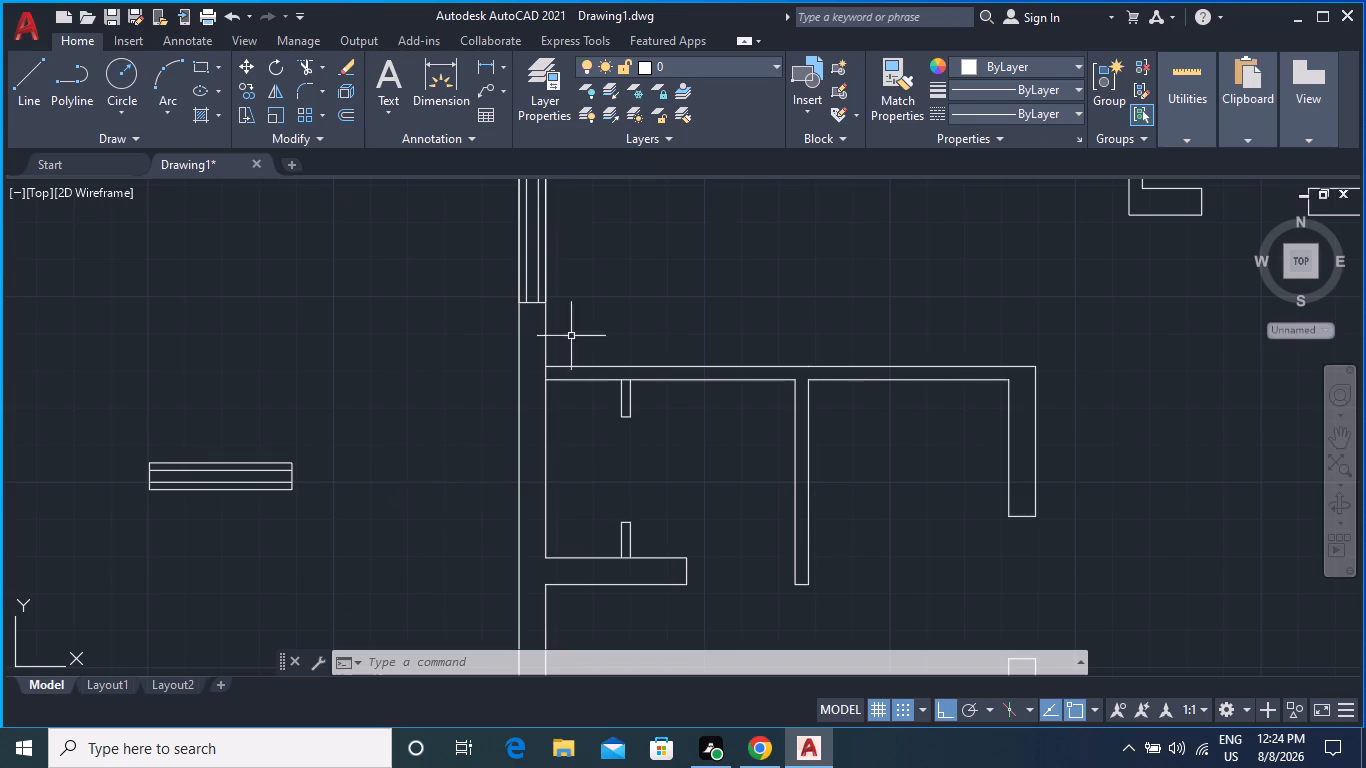
Copy the 4' window group by its upper edge's midpoint, with Ortho off, to the narrow room just east of the northwest room.
middle_drag(643, 315, 606, 498)
scroll(662, 435, down, 3)
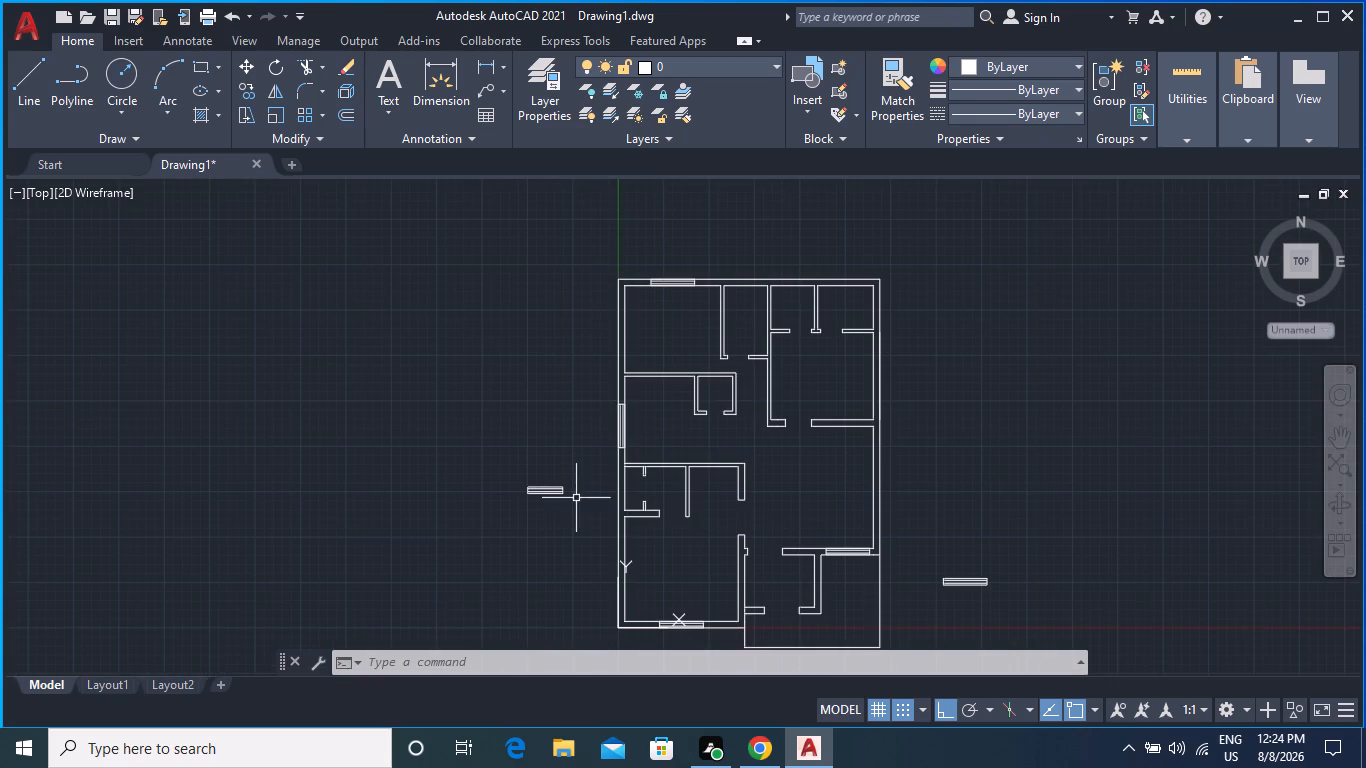
scroll(558, 503, up, 2)
scroll(382, 348, up, 2)
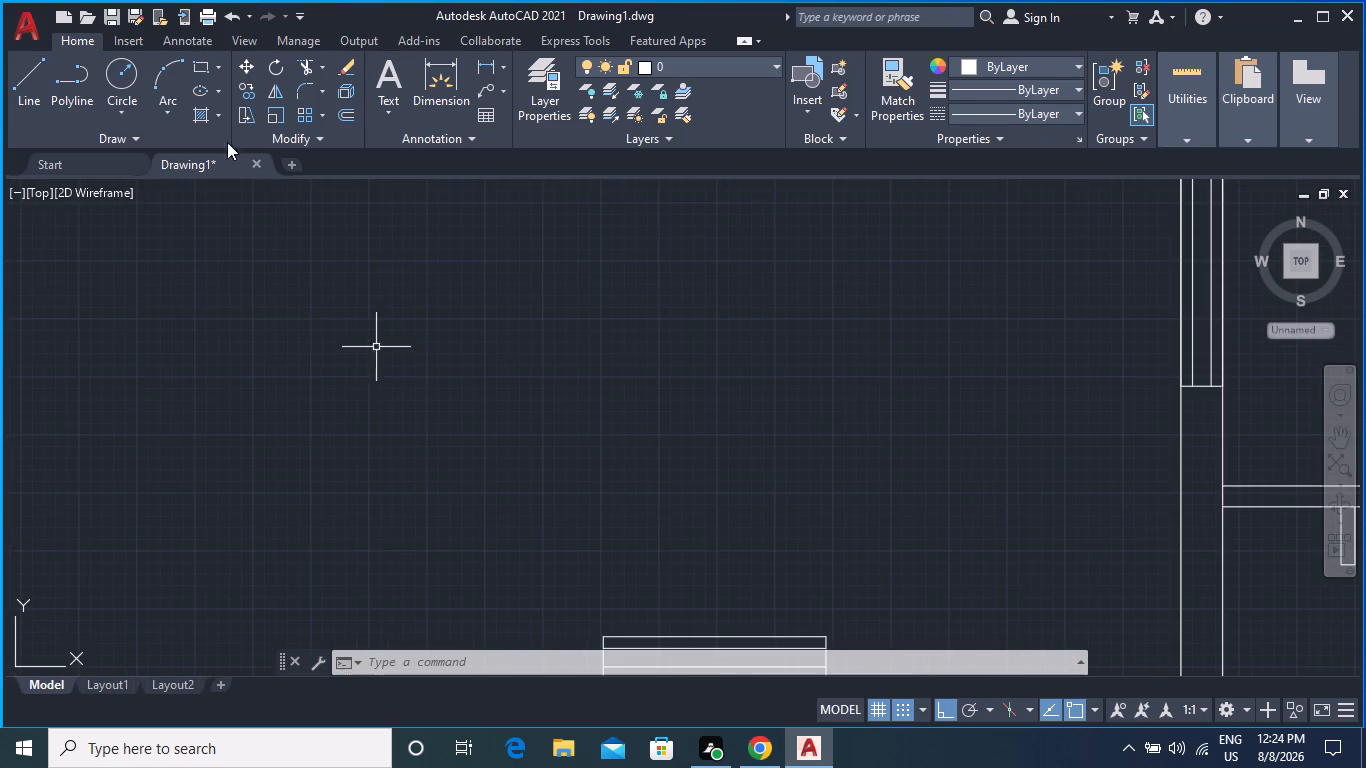
click(240, 87)
middle_drag(607, 493, 444, 322)
scroll(585, 498, up, 1)
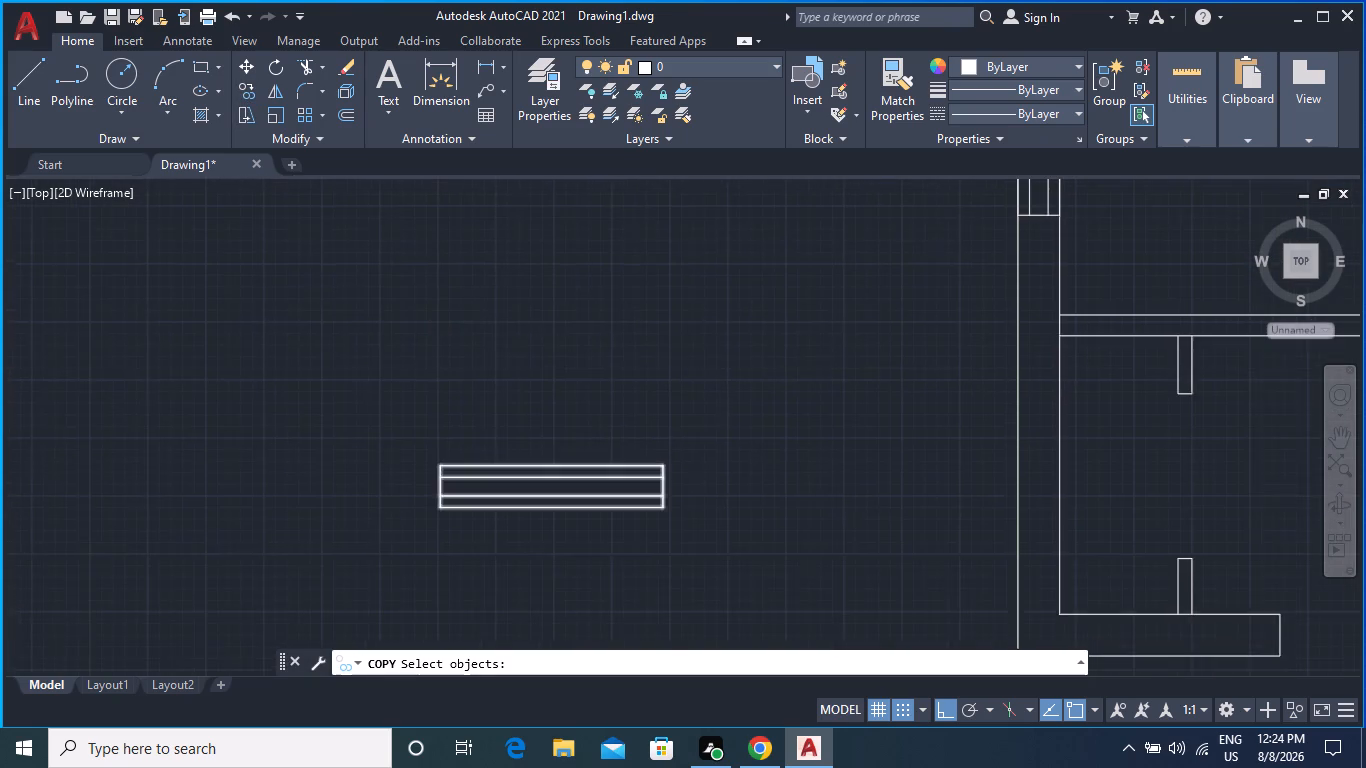
click(538, 444)
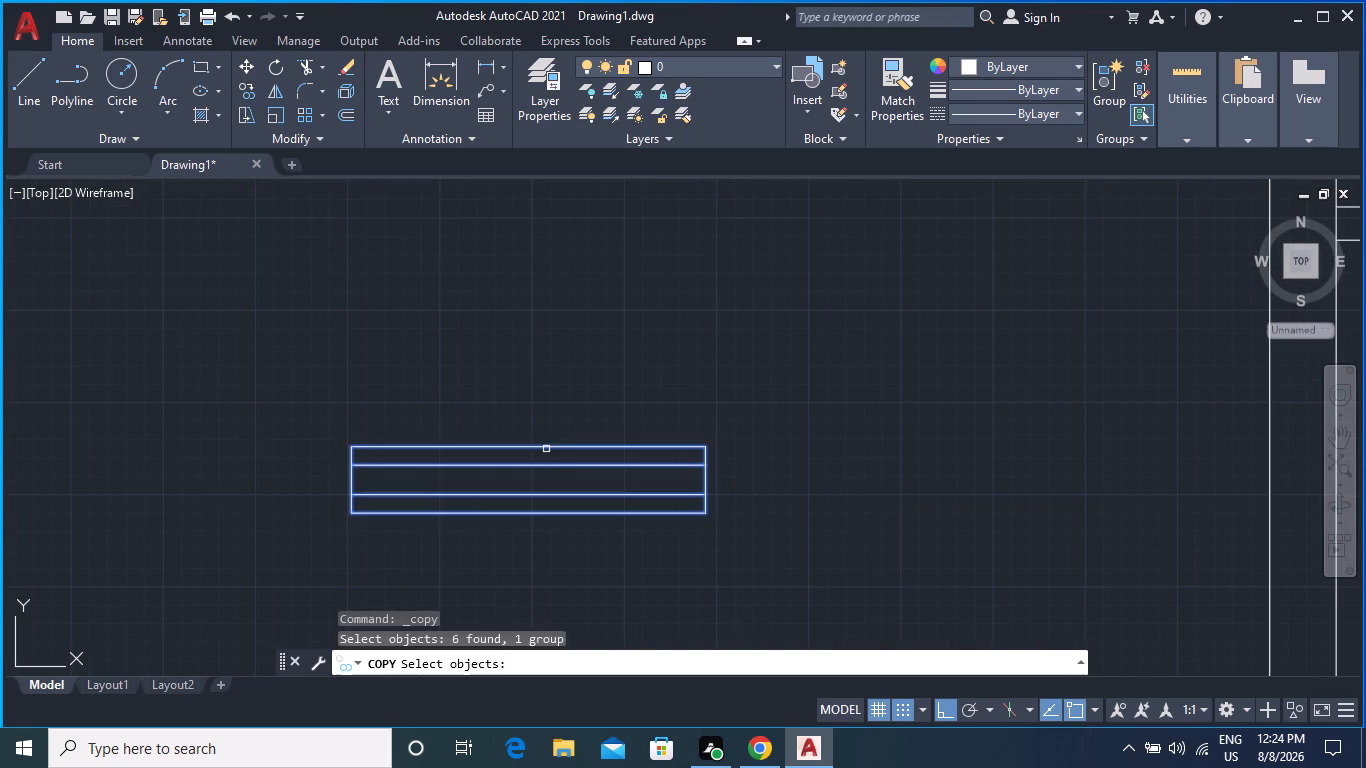
key(Return)
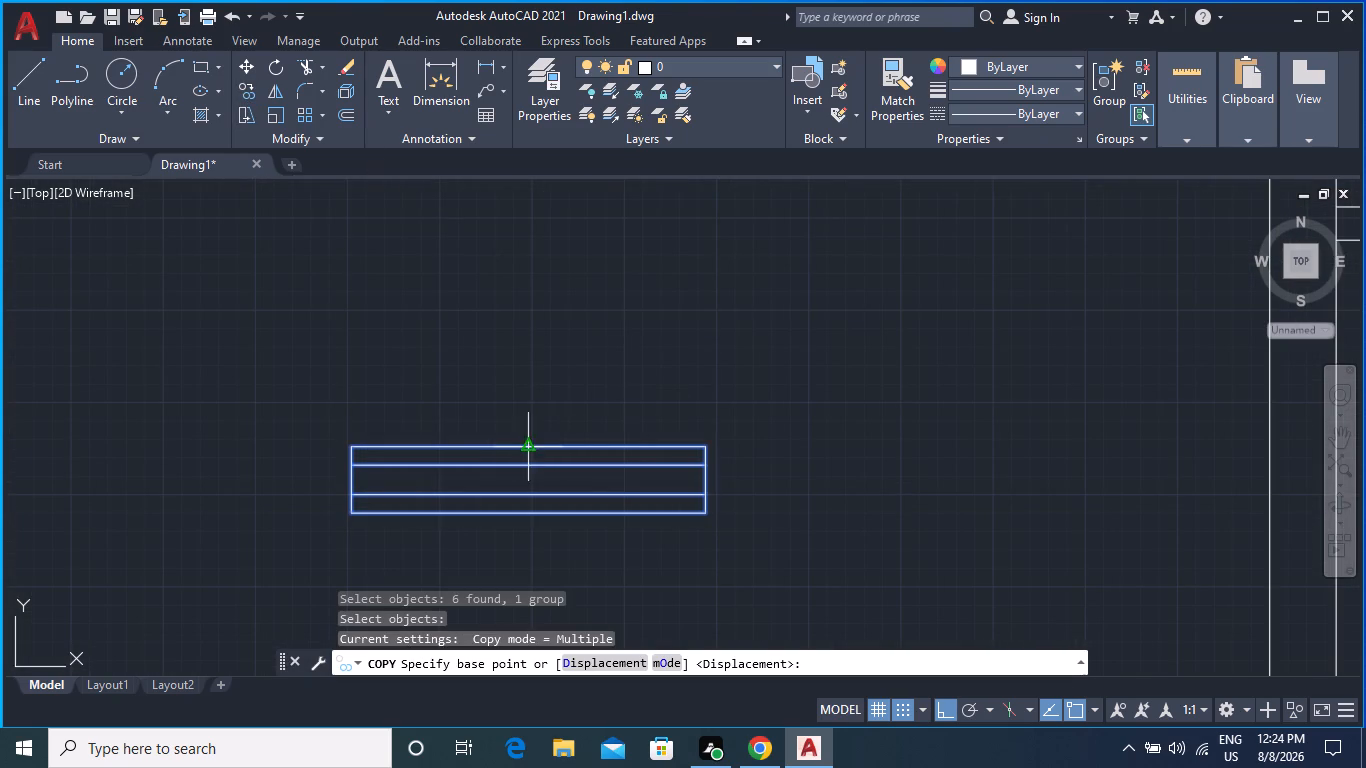
click(528, 448)
scroll(816, 385, down, 3)
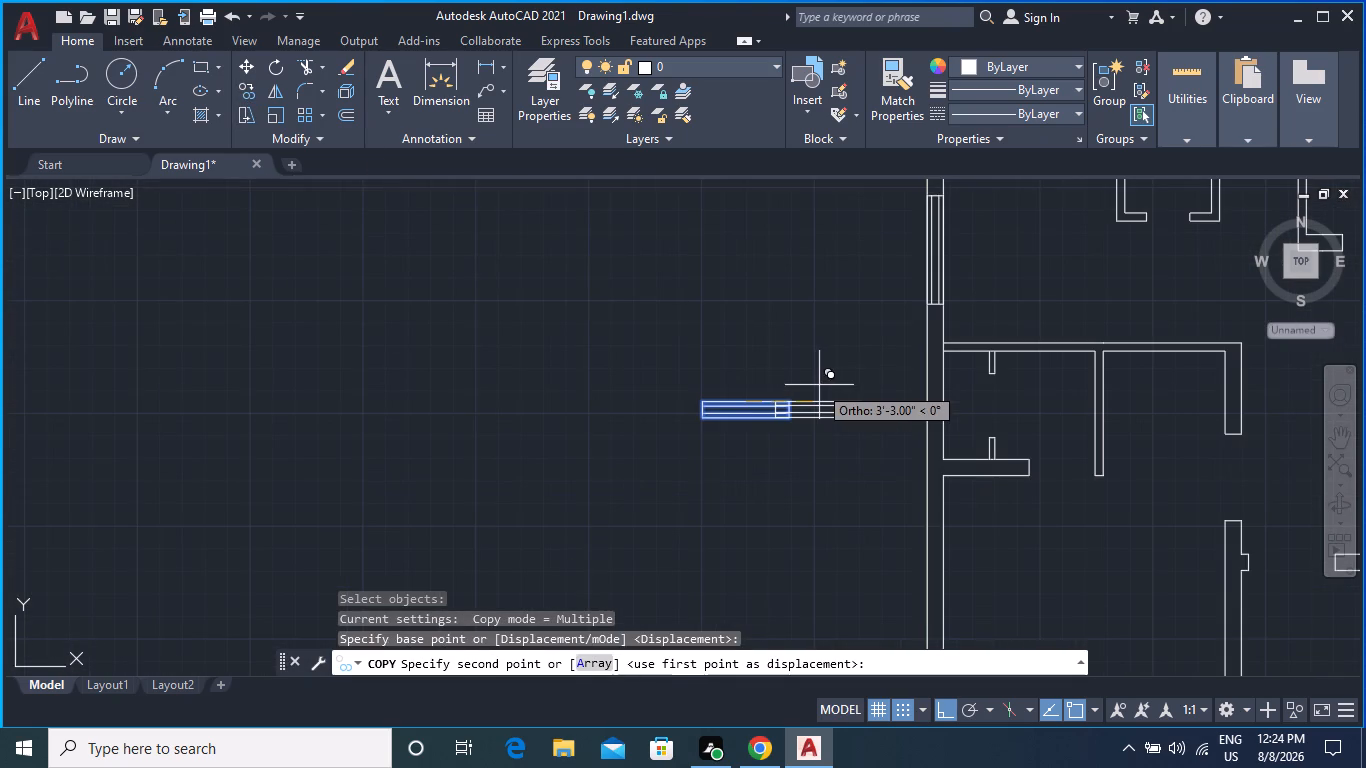
middle_drag(829, 339, 456, 648)
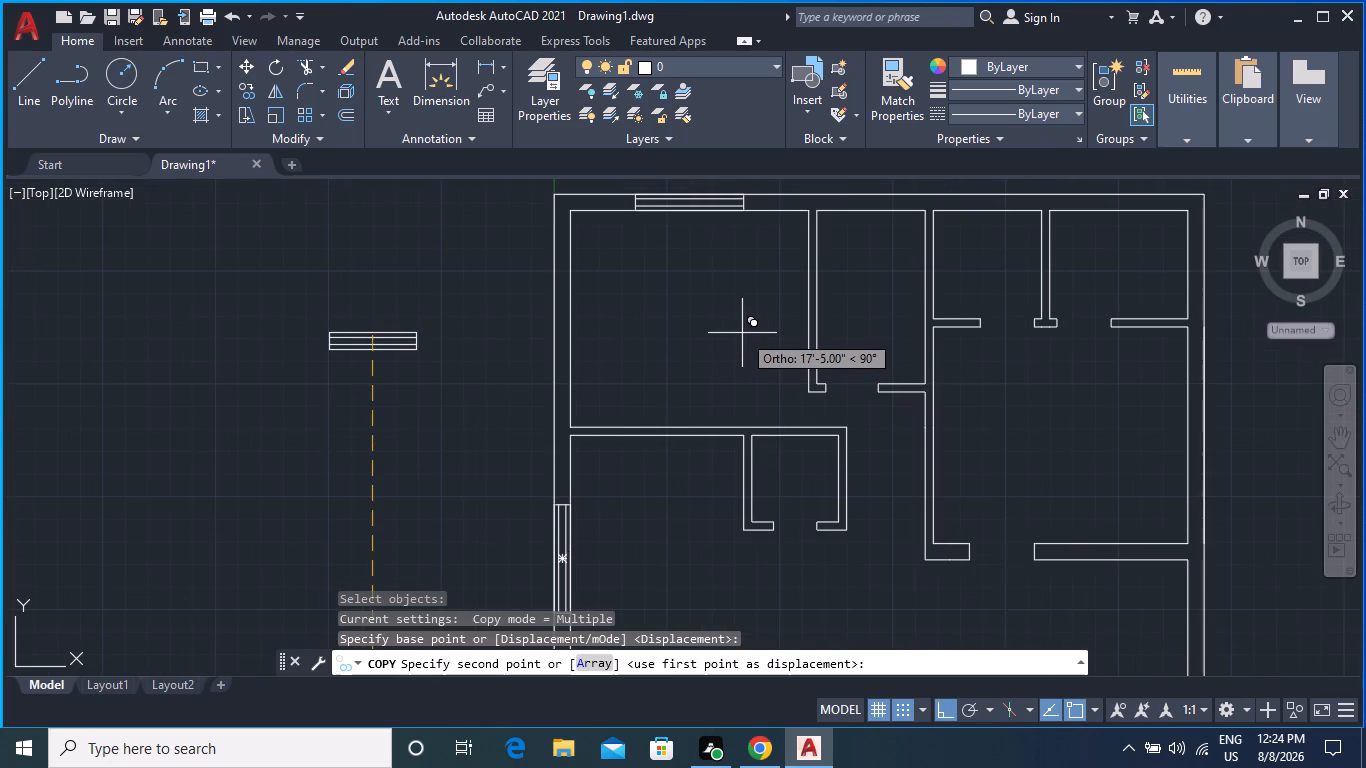
key(F8)
middle_drag(895, 276, 861, 369)
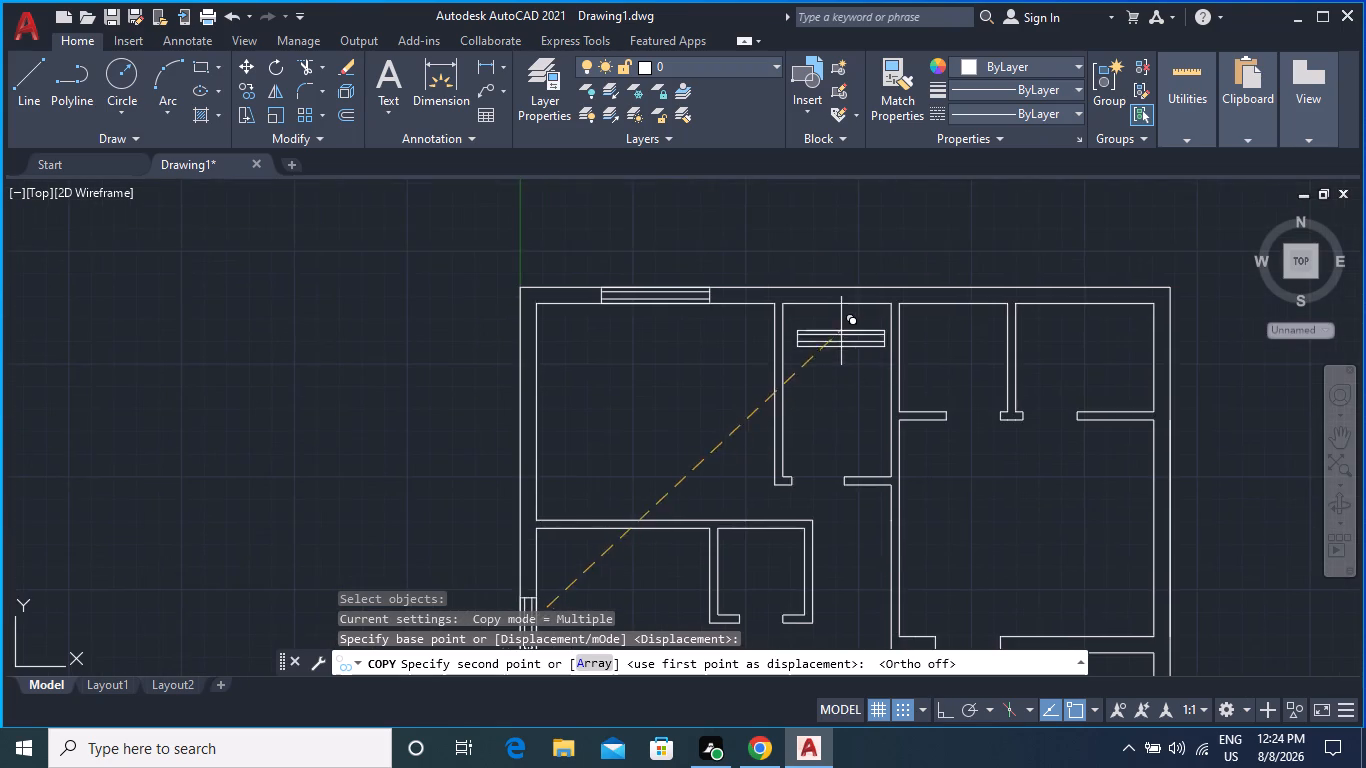
scroll(841, 320, up, 2)
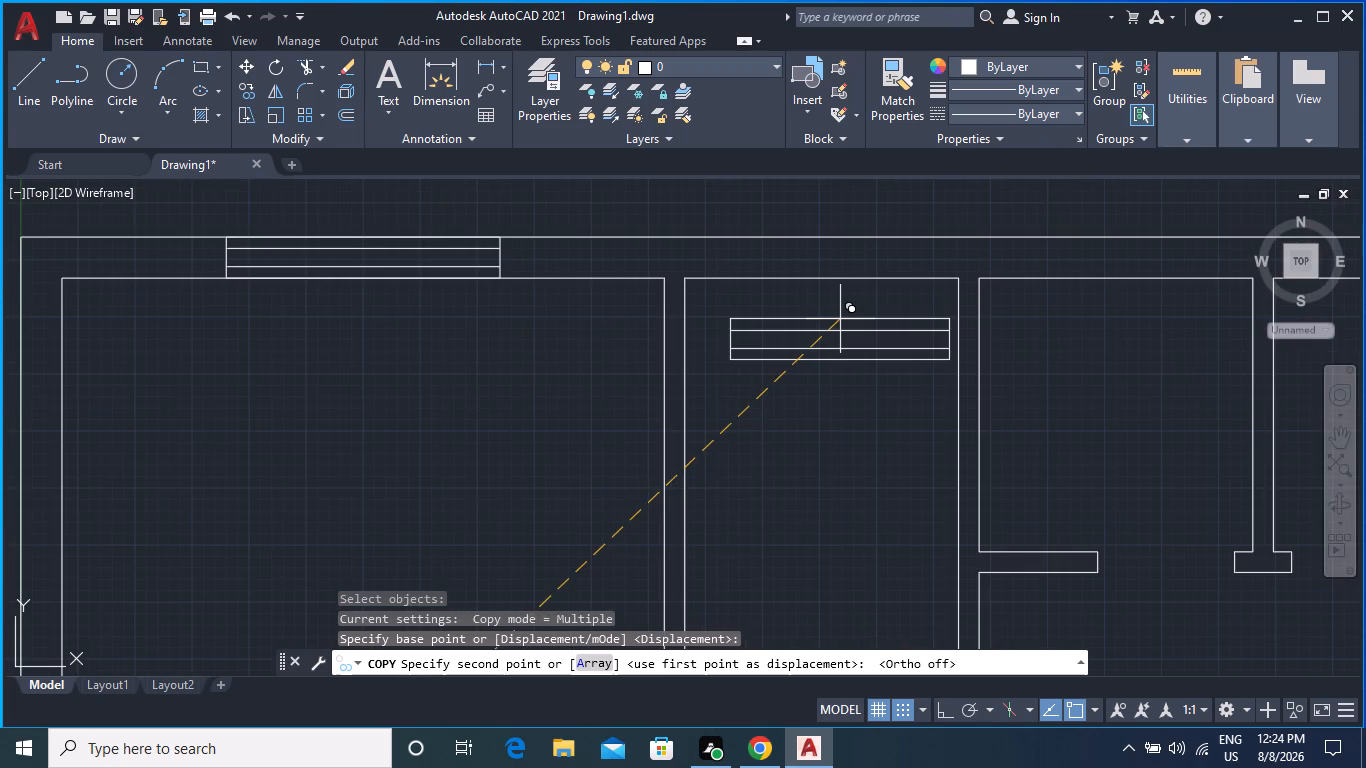
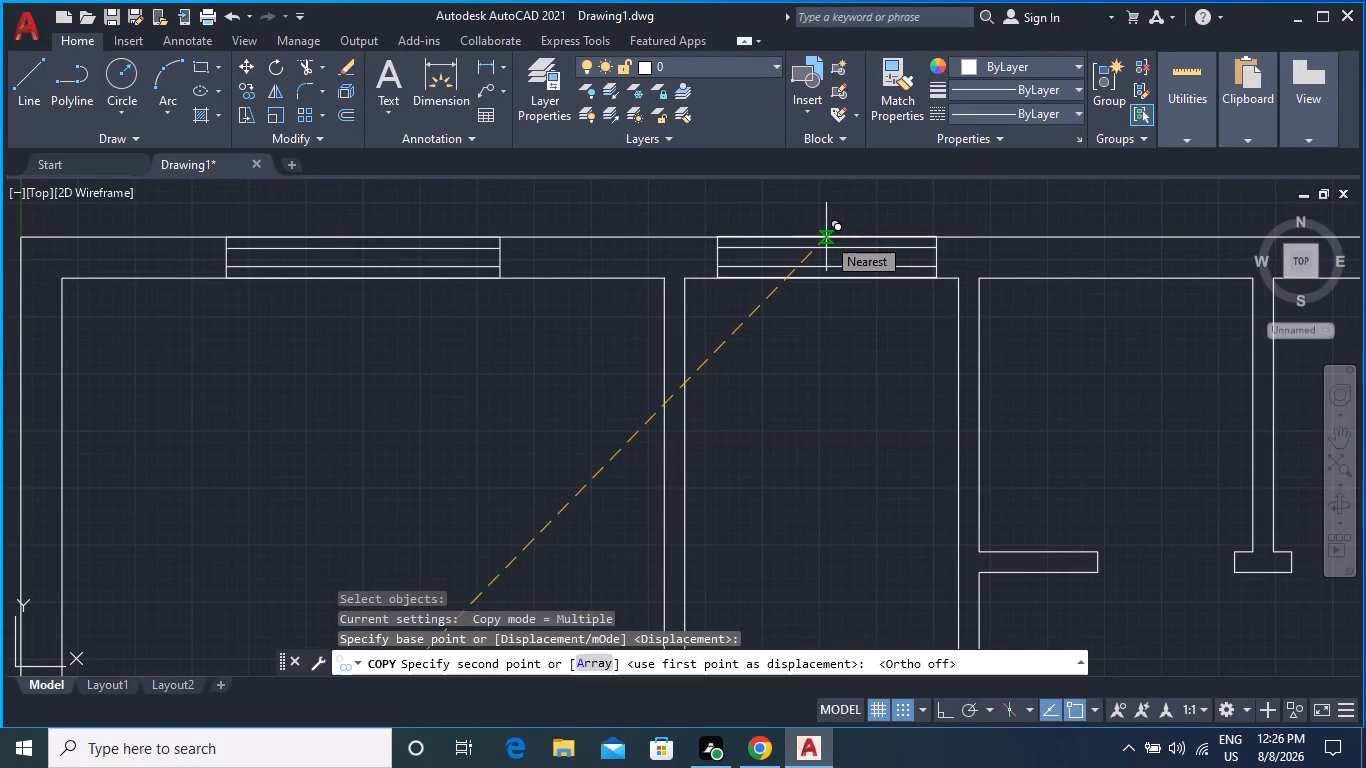
Place copies of the 4' window in the north exterior wall above the second and third rooms from the west.
scroll(824, 236, up, 1)
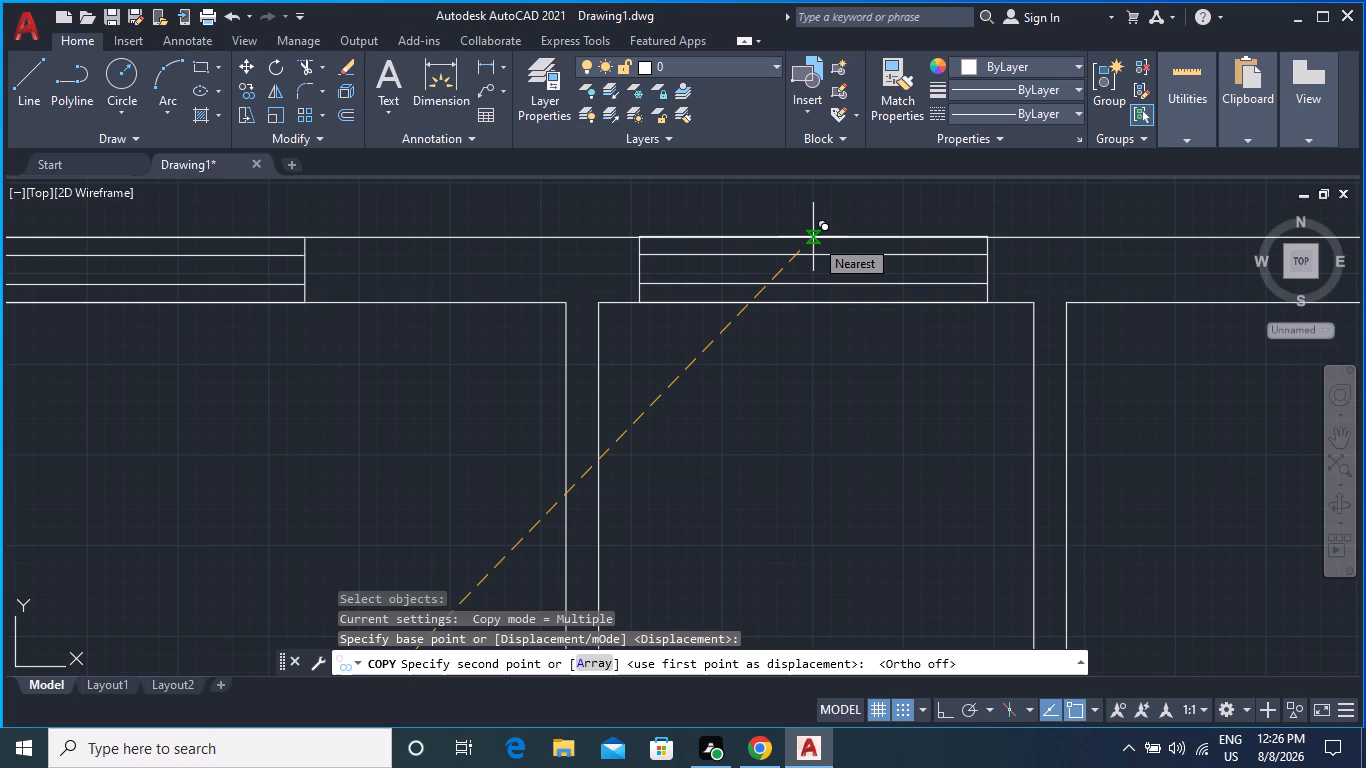
click(814, 238)
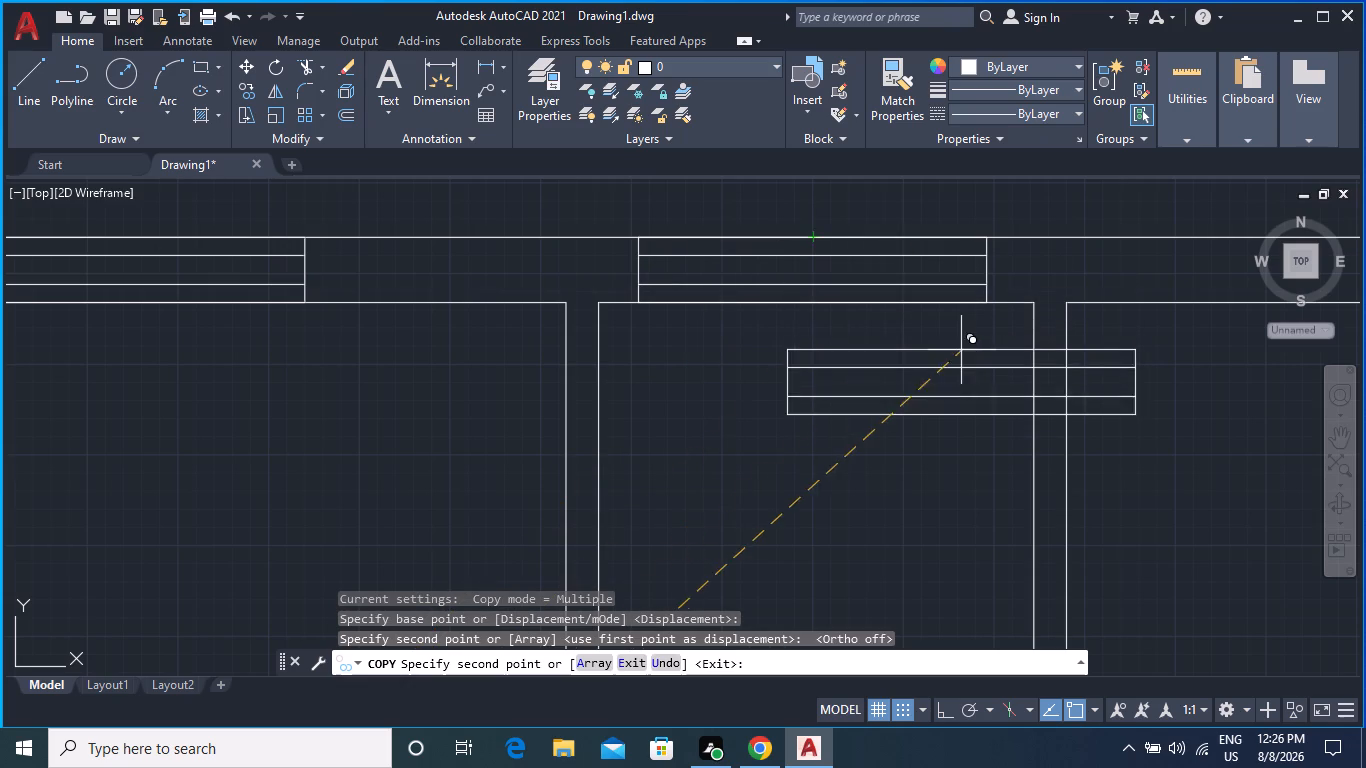
scroll(961, 384, down, 3)
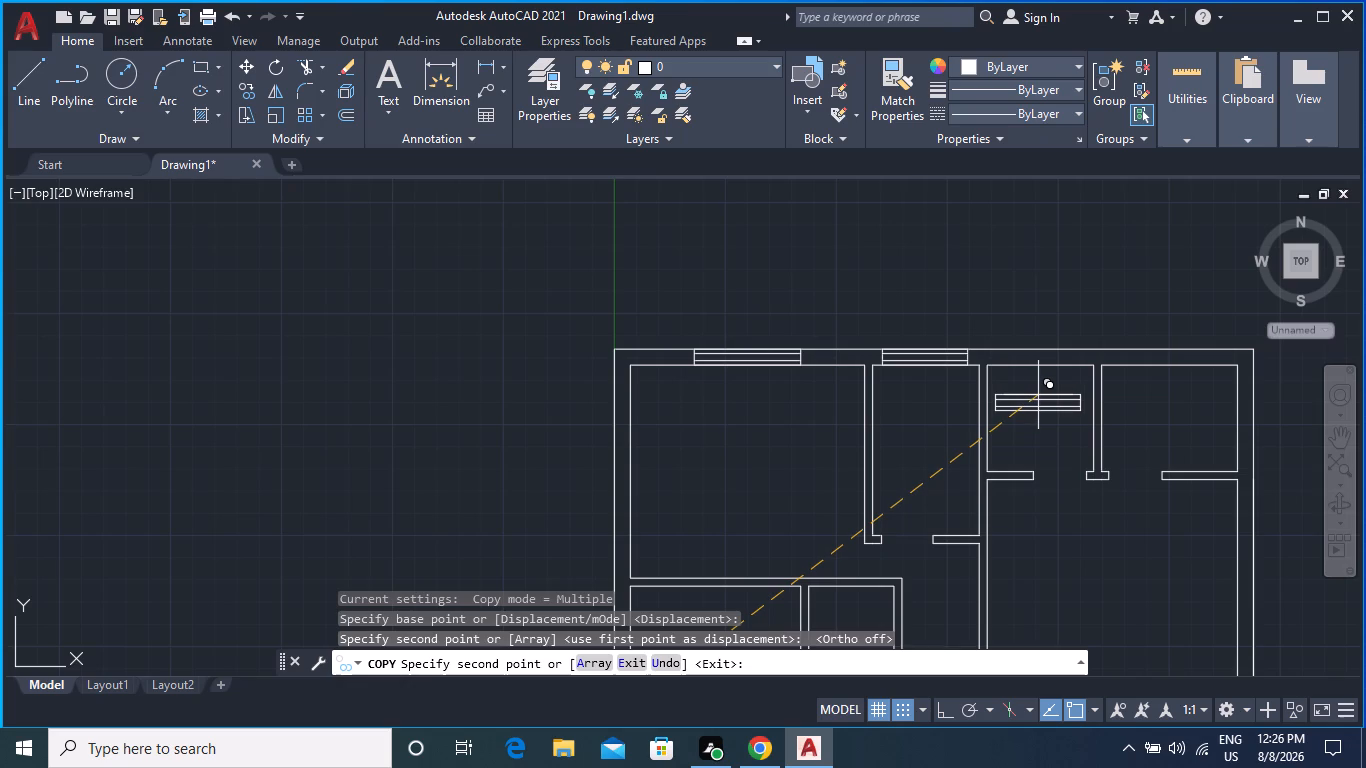
middle_drag(1038, 395, 940, 395)
scroll(946, 367, up, 2)
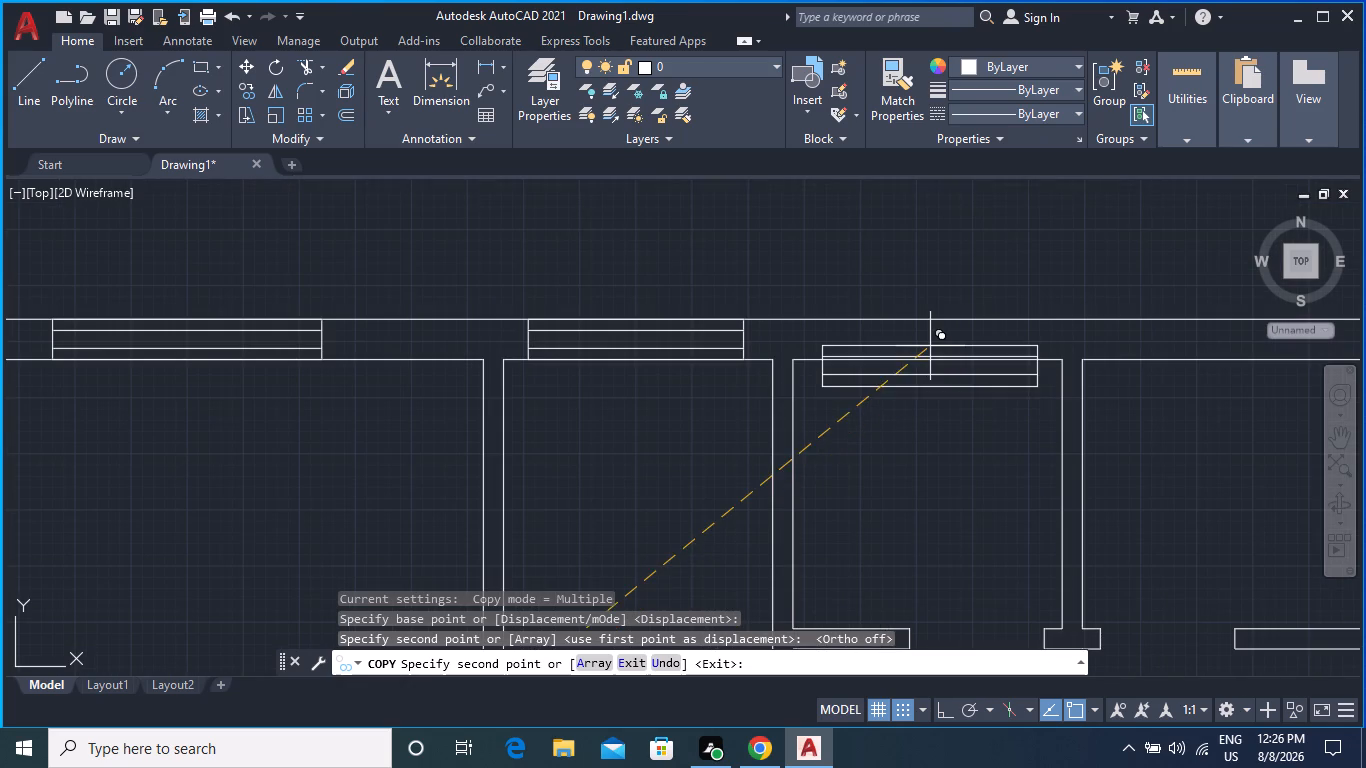
scroll(929, 344, up, 2)
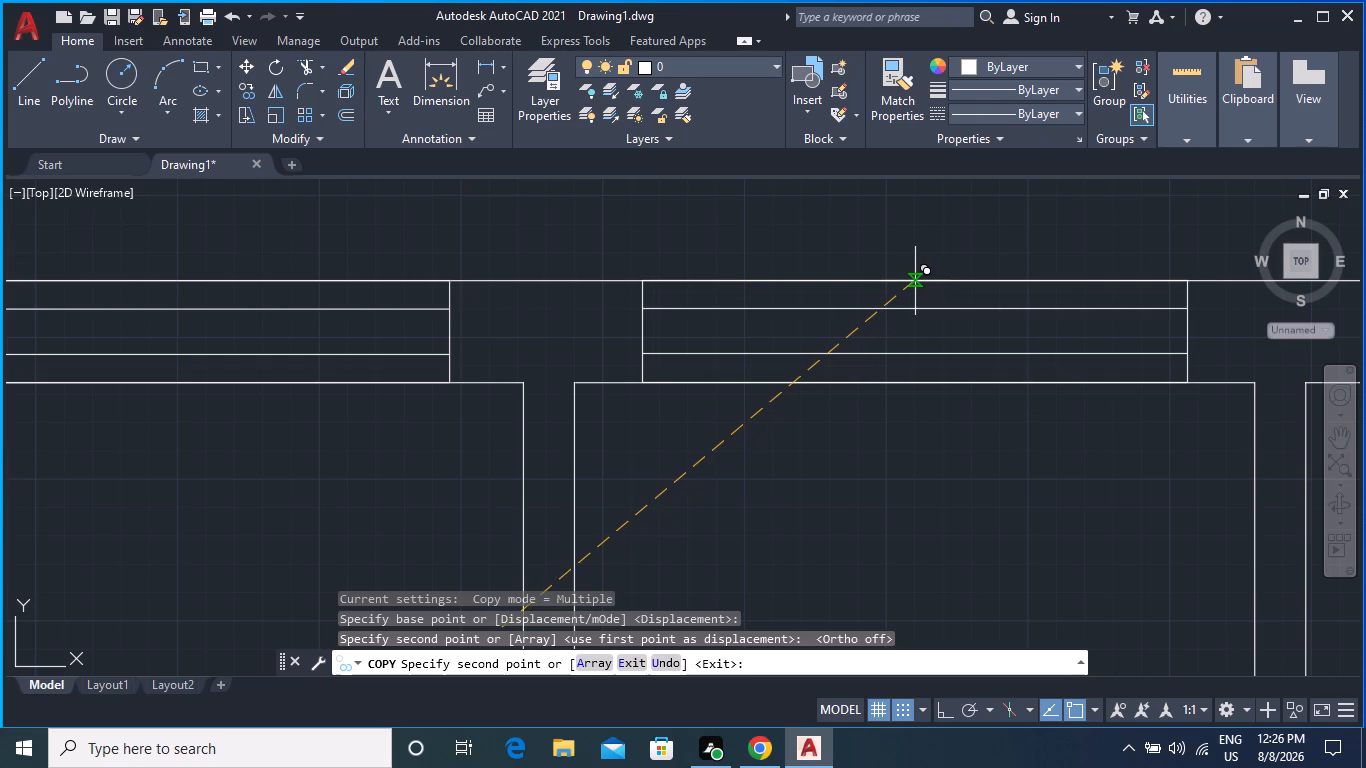
click(917, 280)
Place another 4' window copy on the east face of the small southern room's east wall, below the horizontal 5' window.
scroll(958, 351, down, 4)
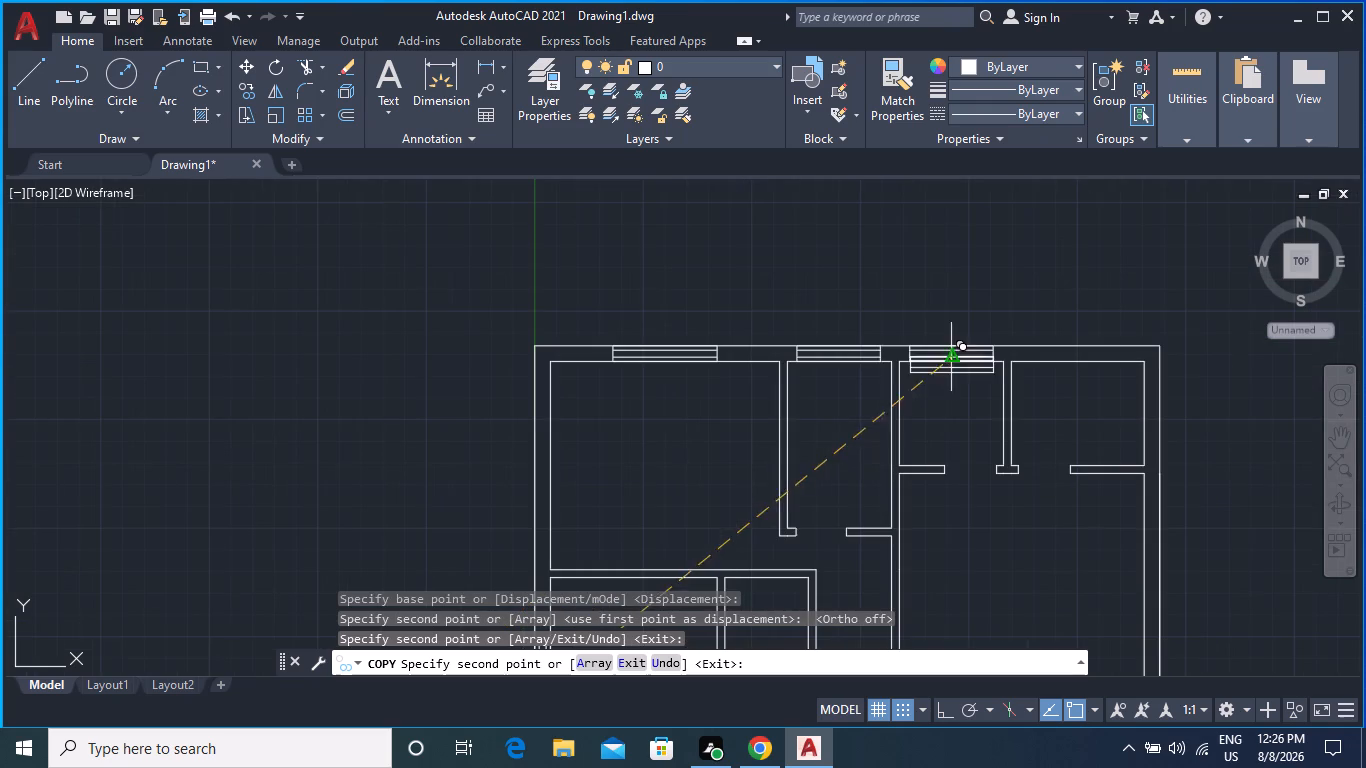
middle_drag(988, 399, 878, 320)
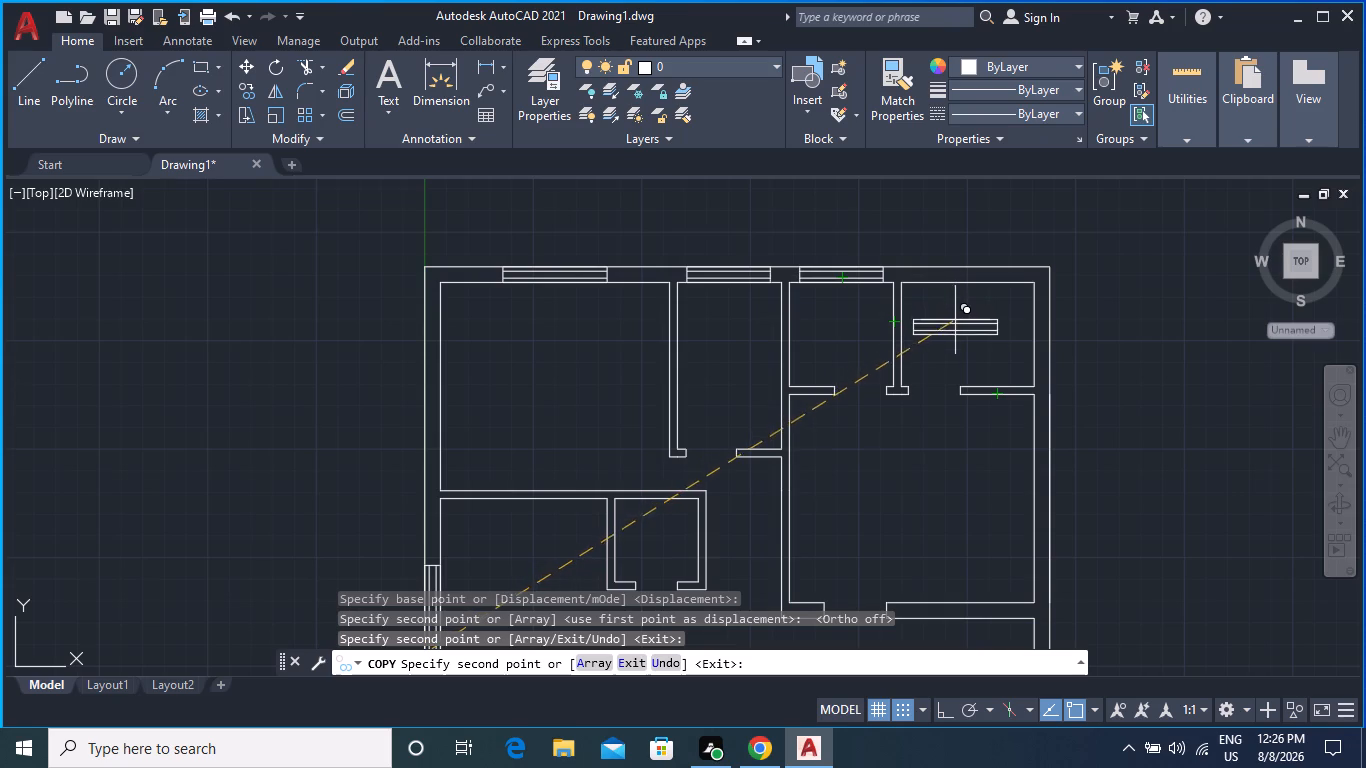
middle_drag(963, 331, 977, 239)
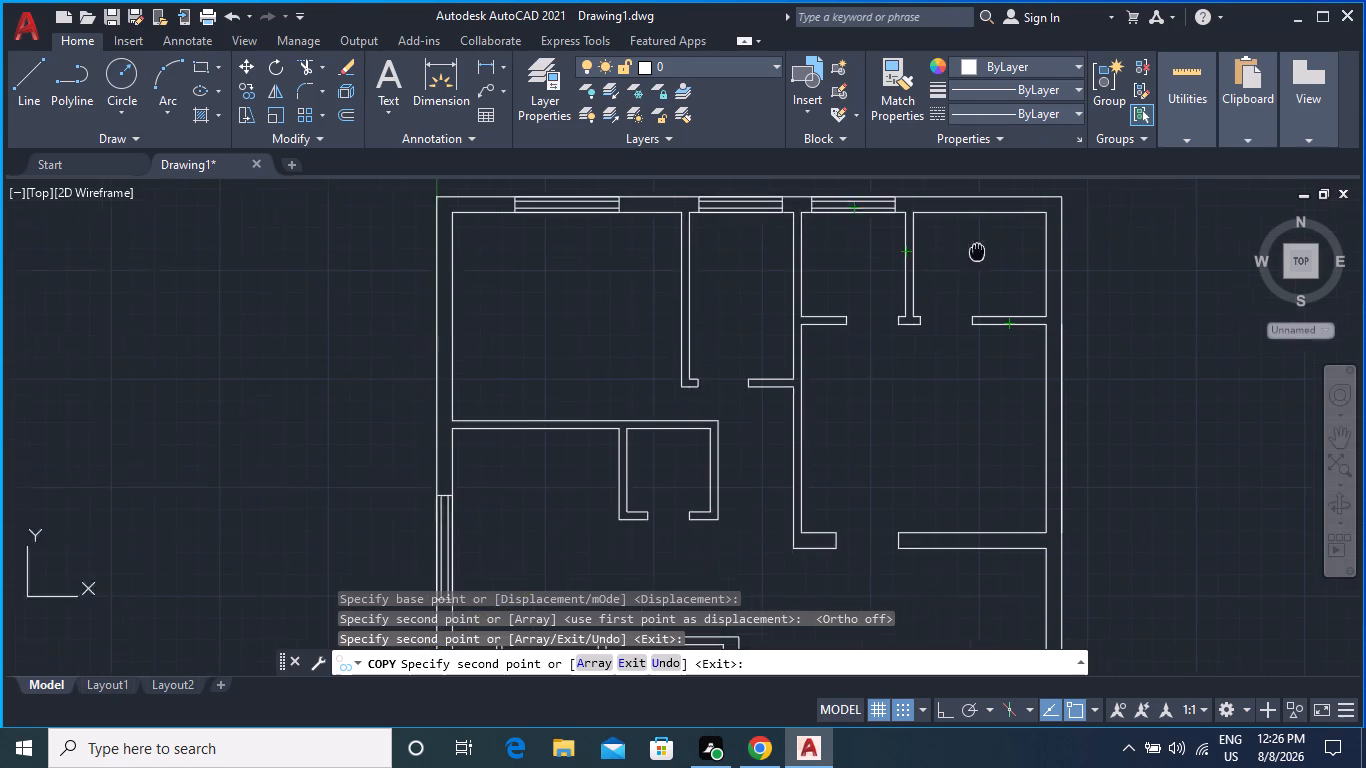
middle_drag(977, 239, 978, 233)
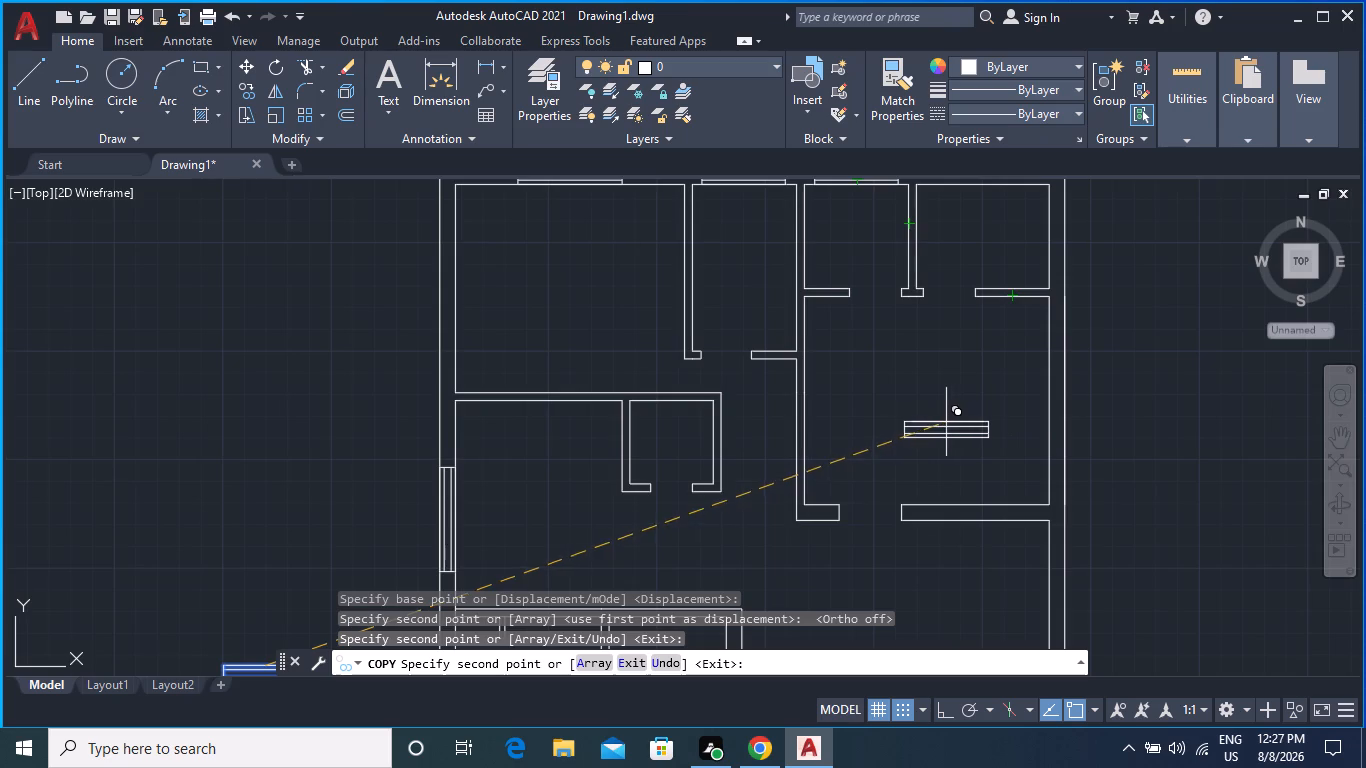
middle_drag(946, 422, 901, 303)
middle_drag(901, 303, 860, 290)
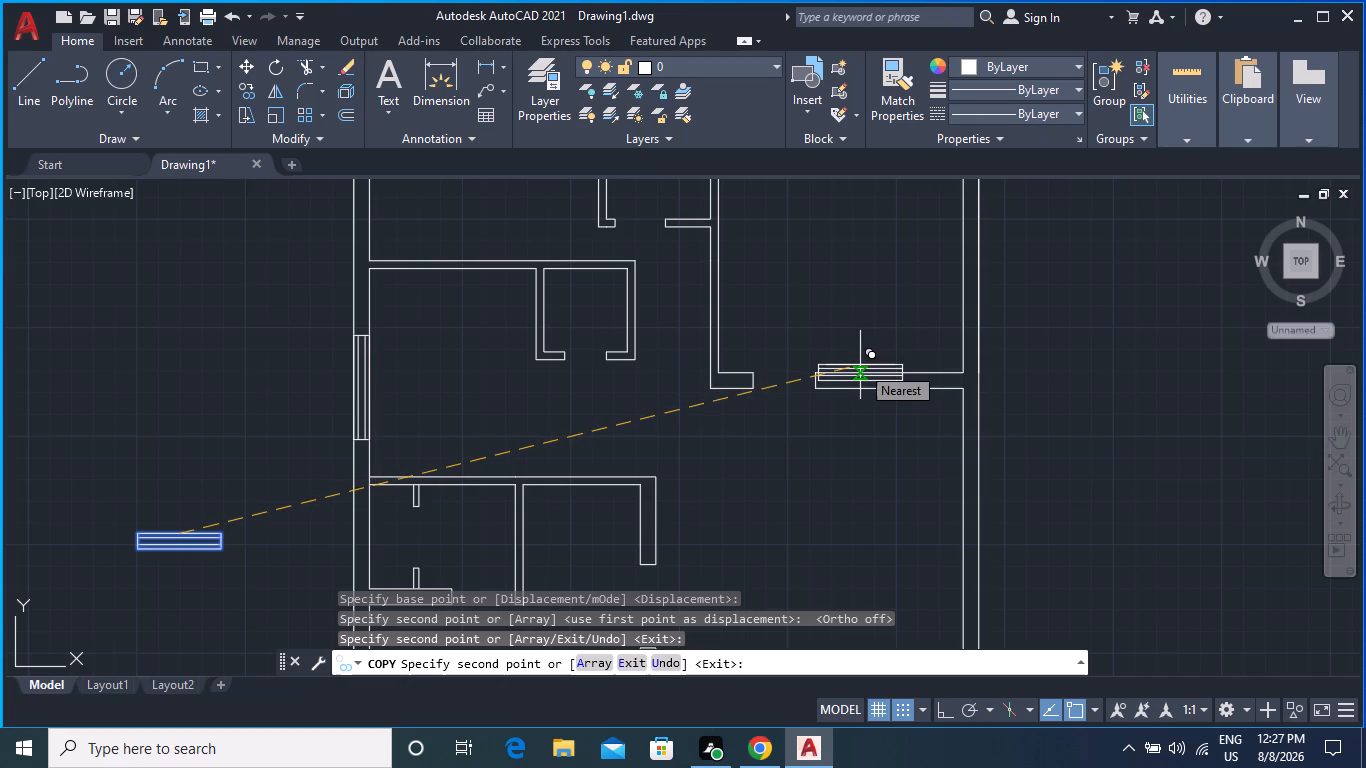
middle_drag(836, 467, 883, 233)
middle_drag(837, 493, 820, 308)
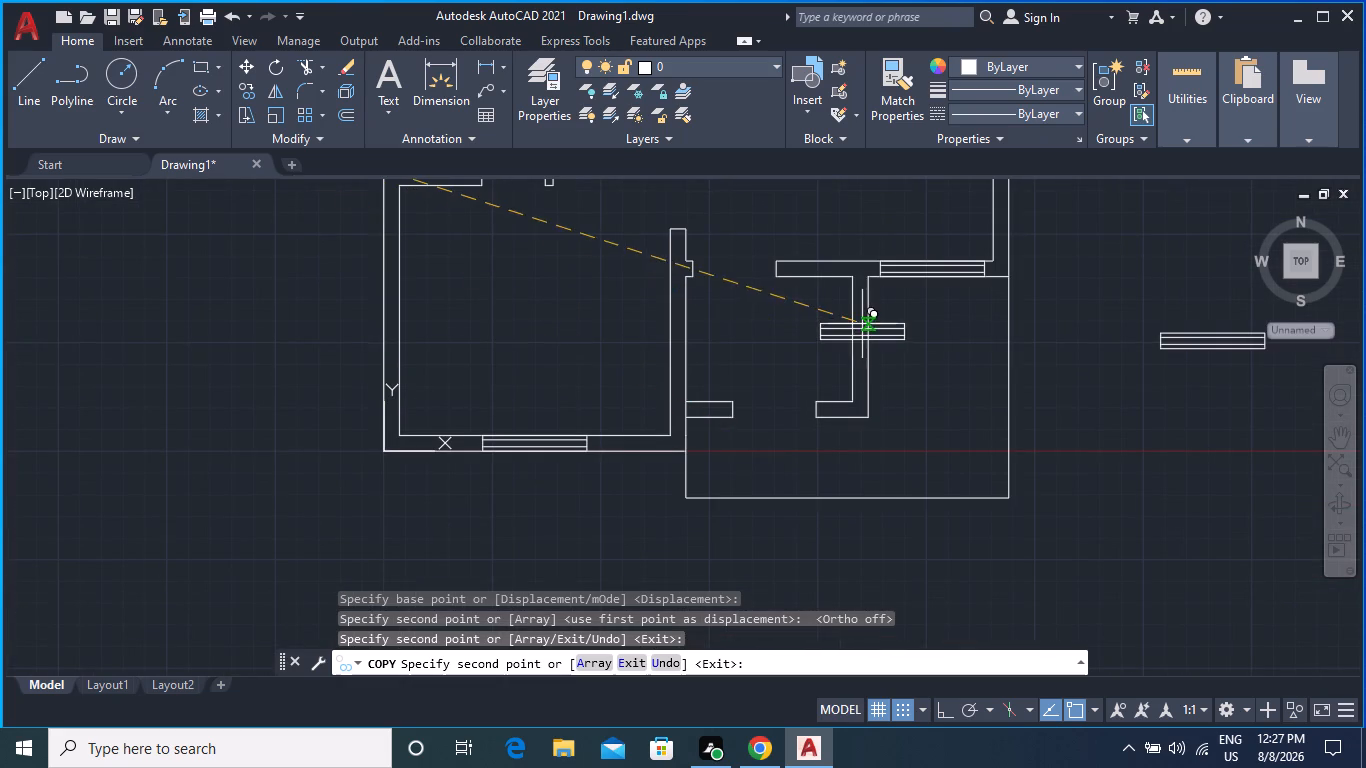
scroll(869, 338, up, 2)
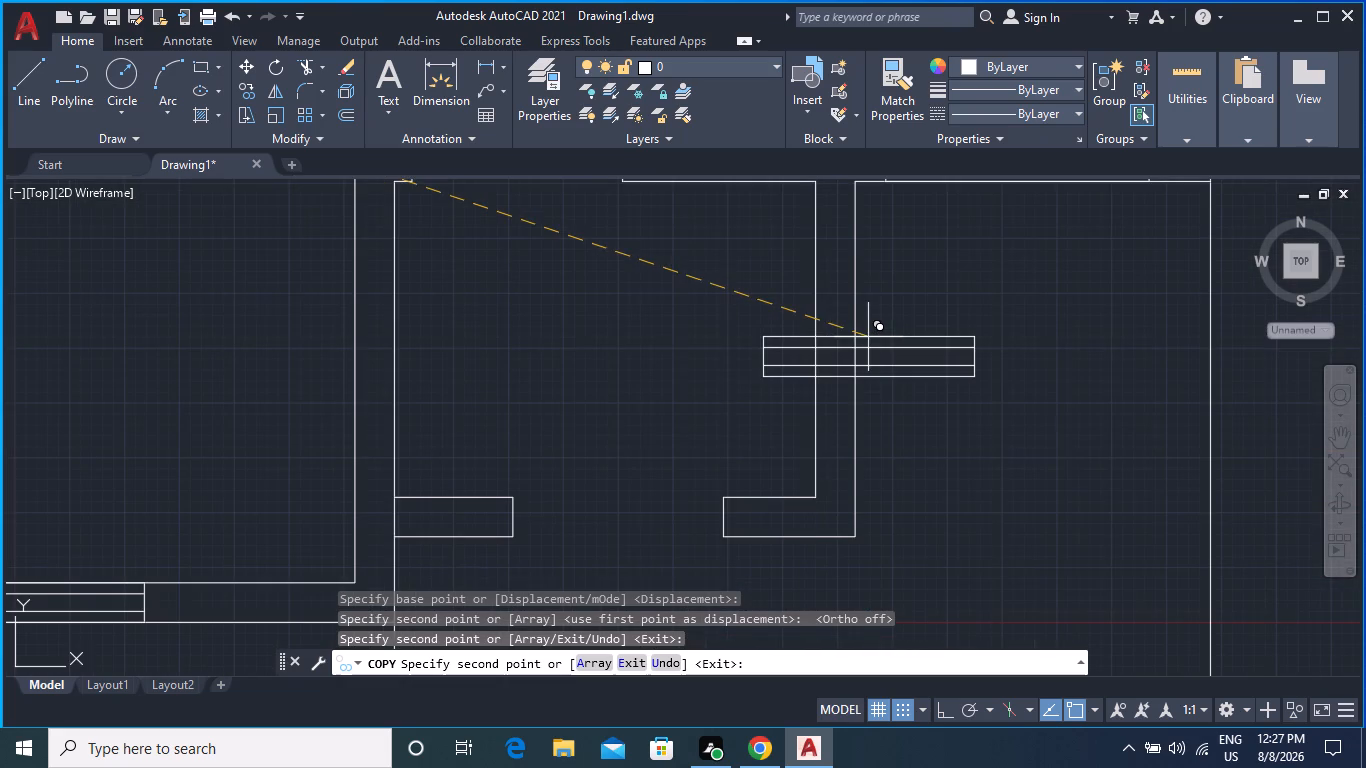
click(855, 358)
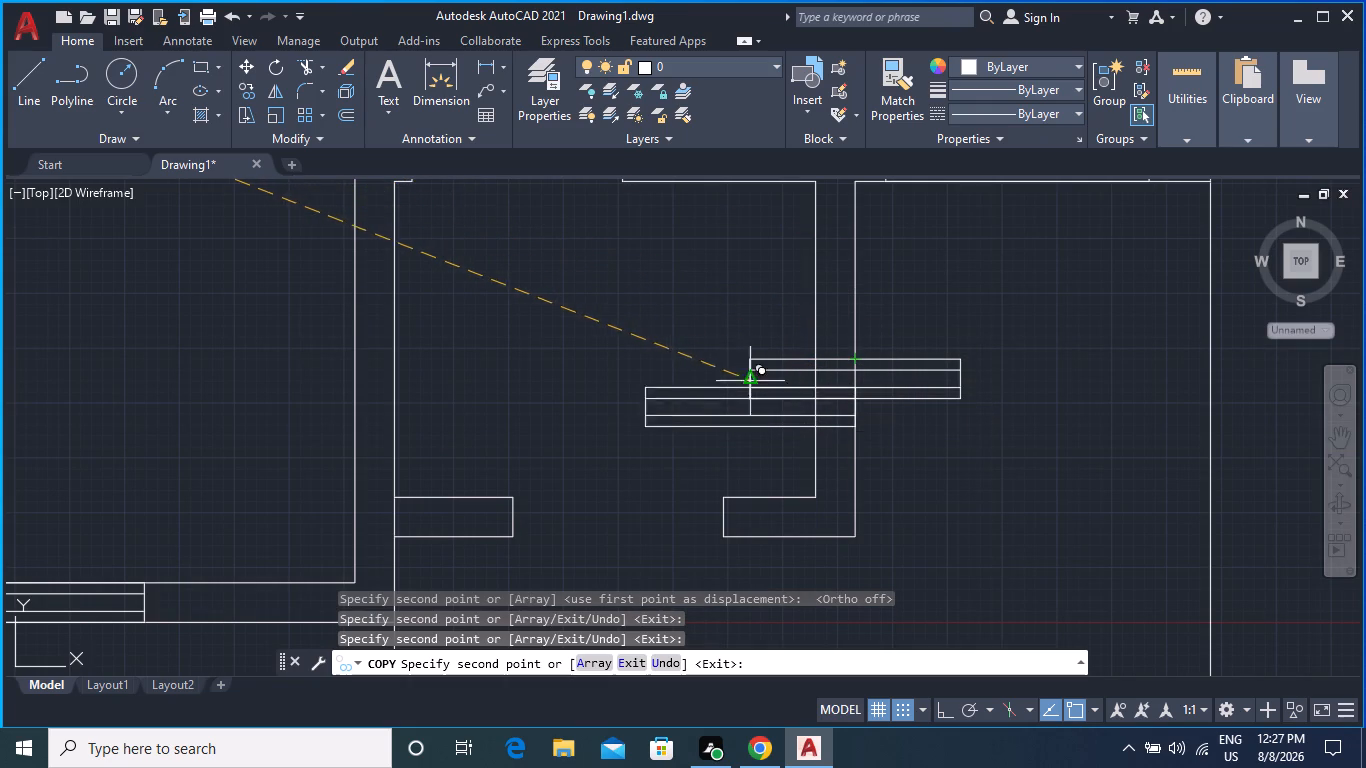
Place the last 4' window copy on the west exterior wall's outer line, beside the small room with two short wall stubs.
middle_drag(611, 289, 661, 474)
middle_drag(600, 288, 616, 441)
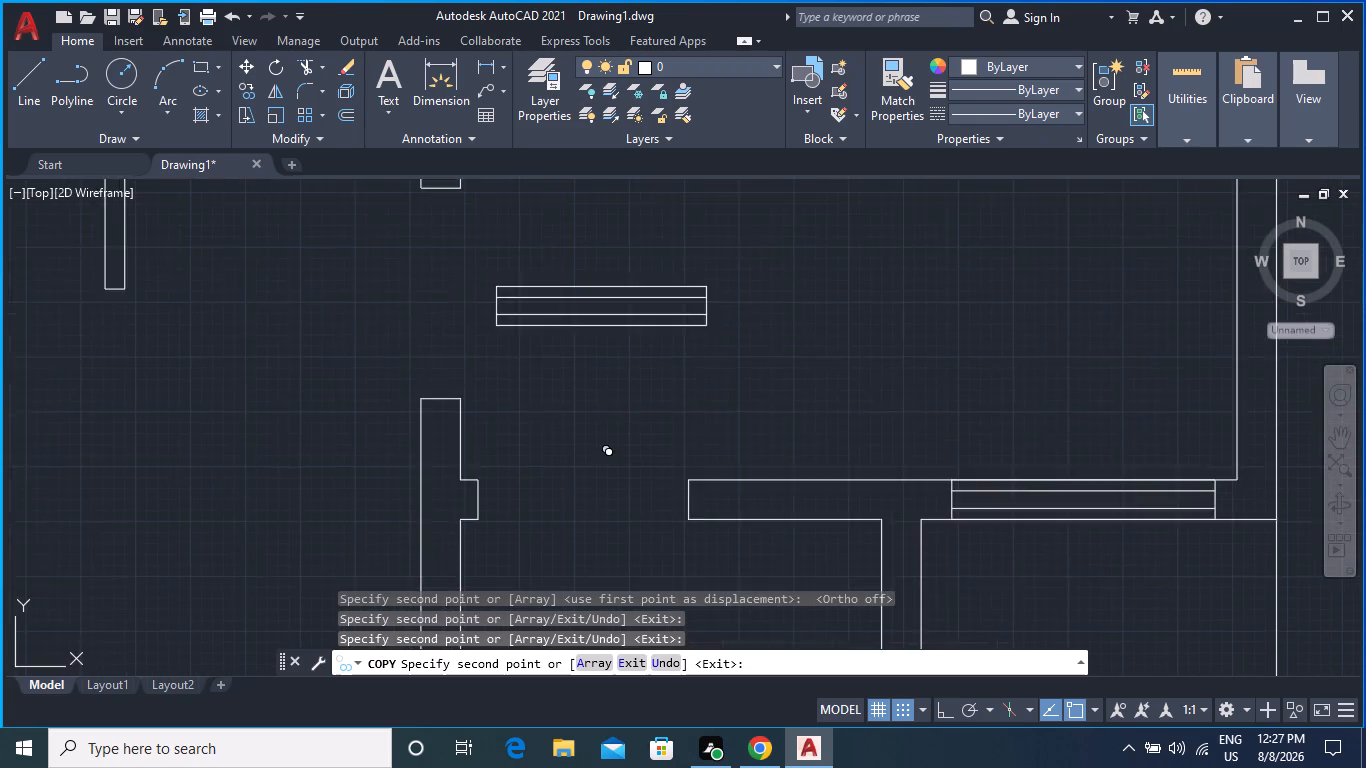
scroll(609, 402, down, 2)
middle_drag(437, 393, 604, 328)
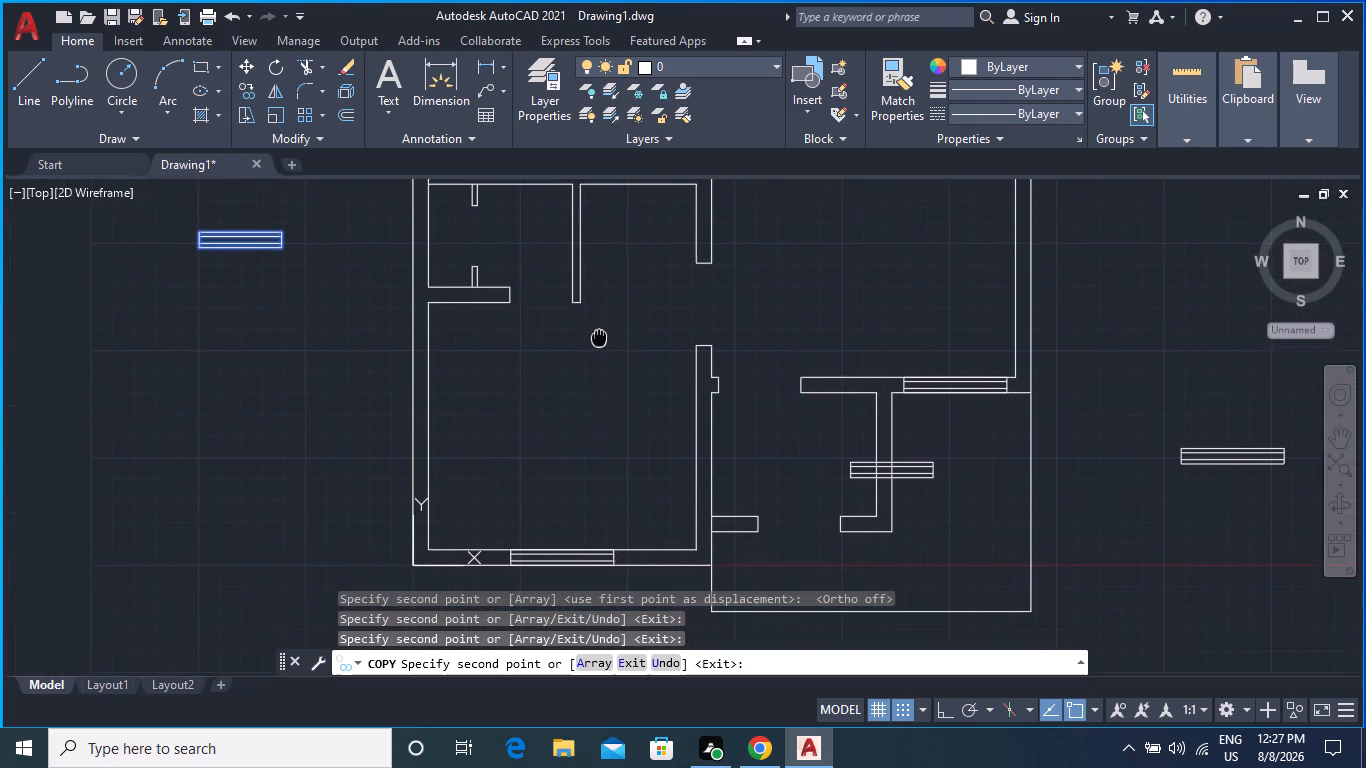
middle_drag(604, 328, 643, 365)
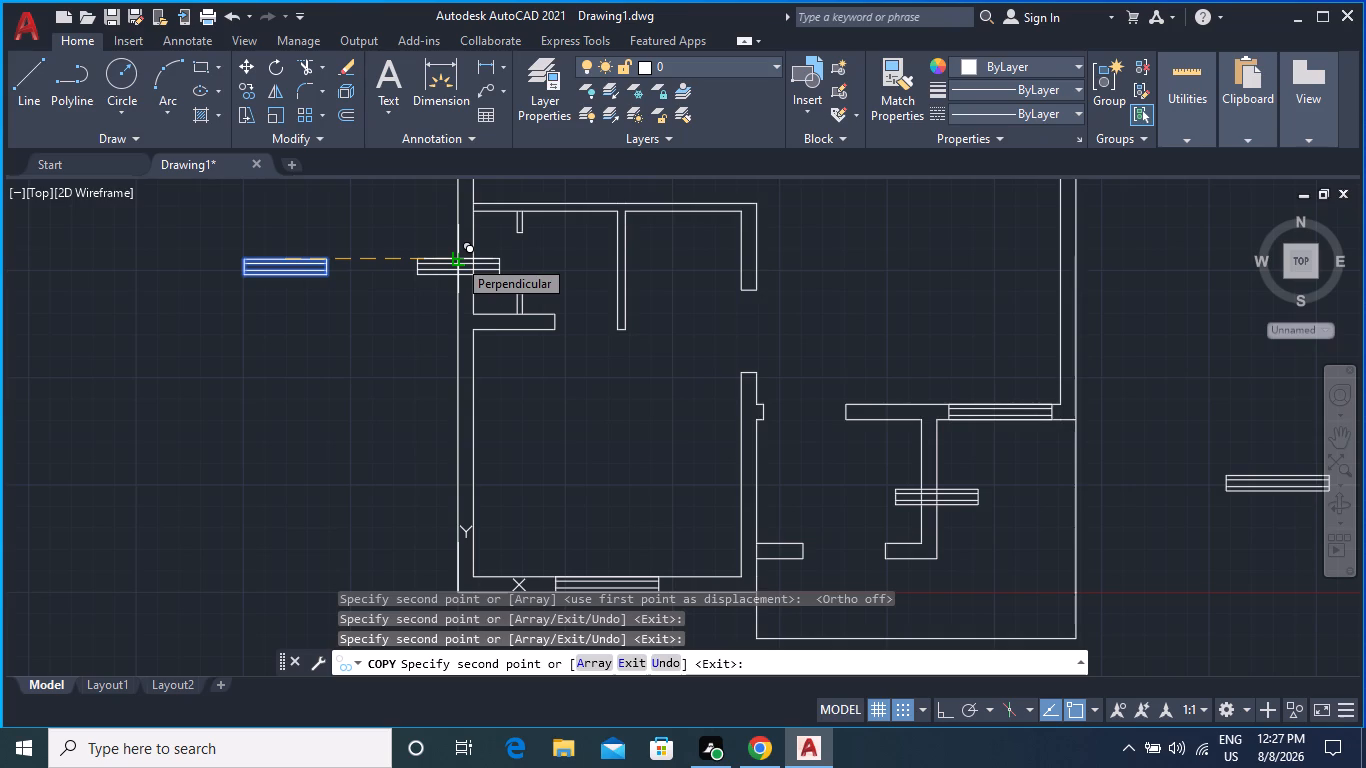
click(457, 258)
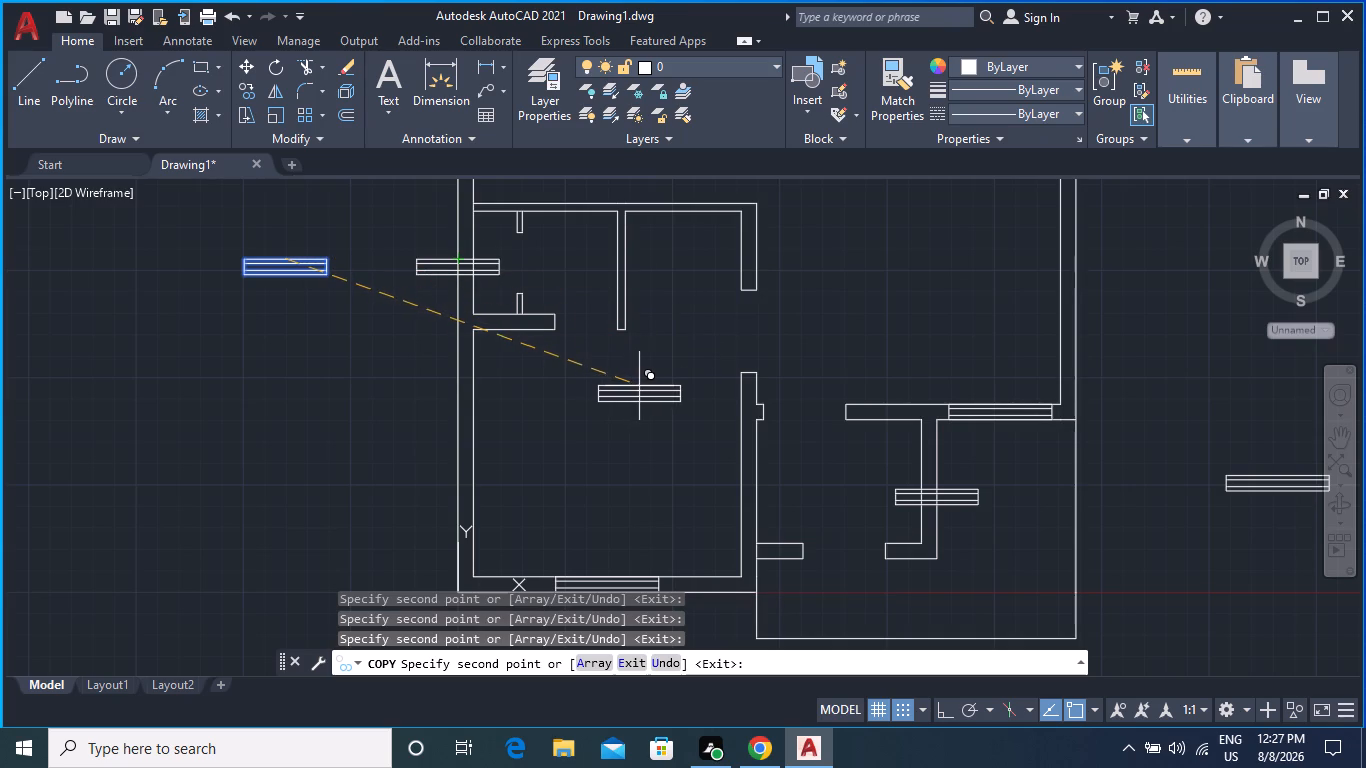
middle_drag(593, 255, 589, 432)
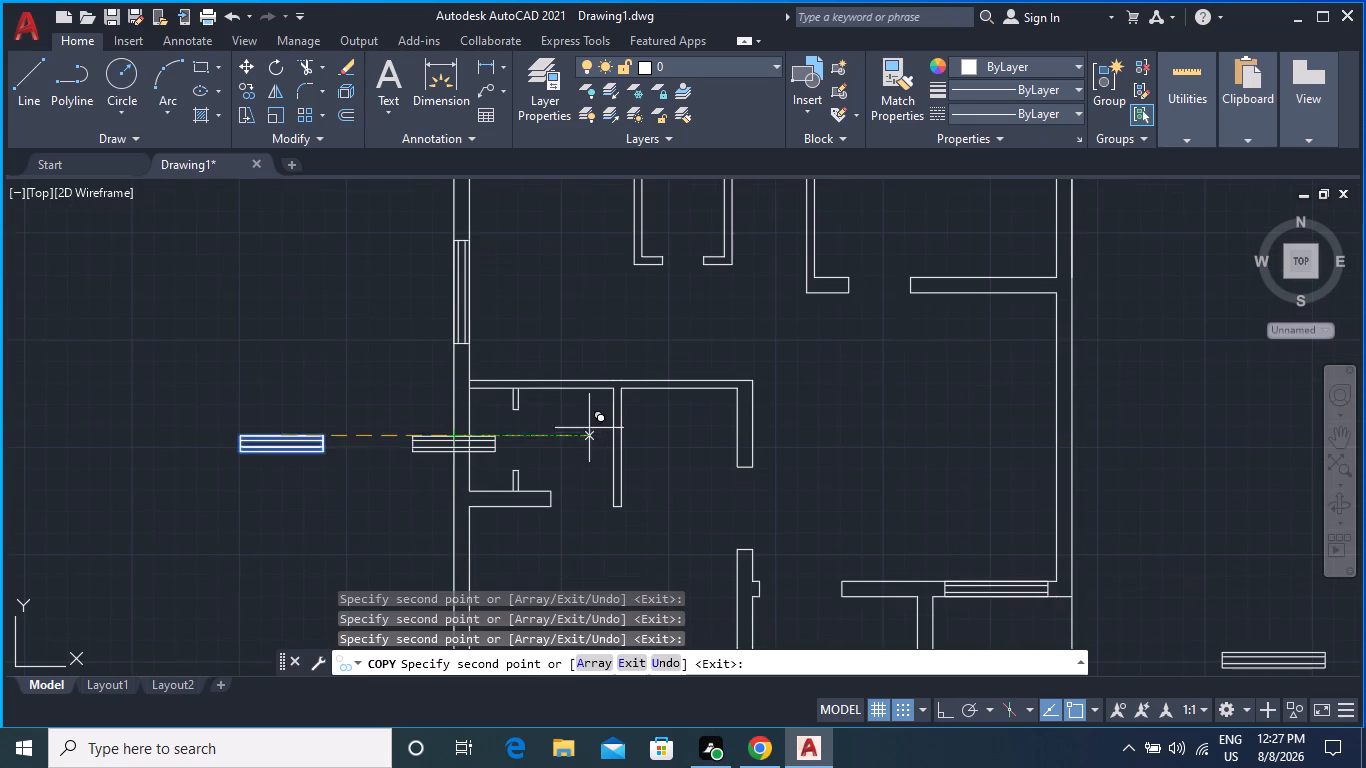
scroll(603, 346, down, 1)
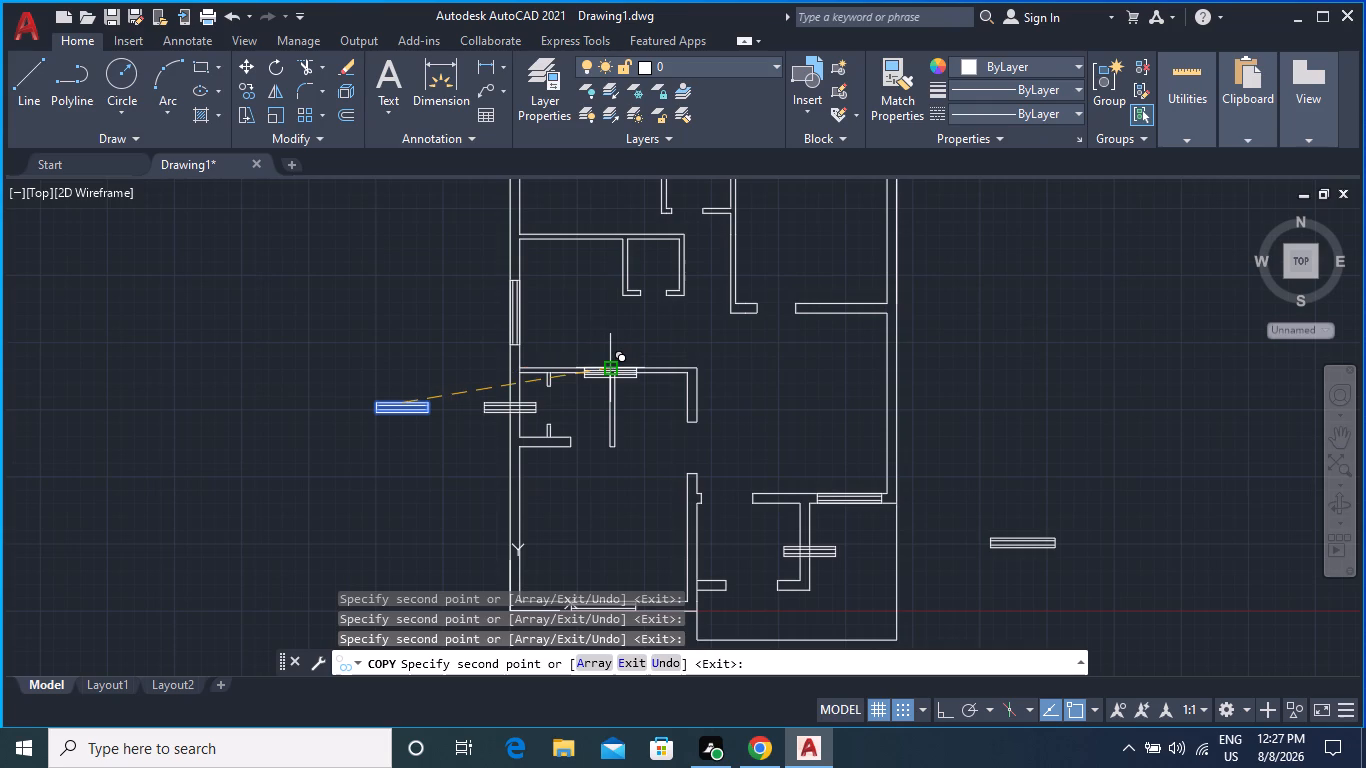
key(Escape)
Rotate the 4' window copy on the west exterior wall by 90° about its upper edge's midpoint.
scroll(541, 404, up, 1)
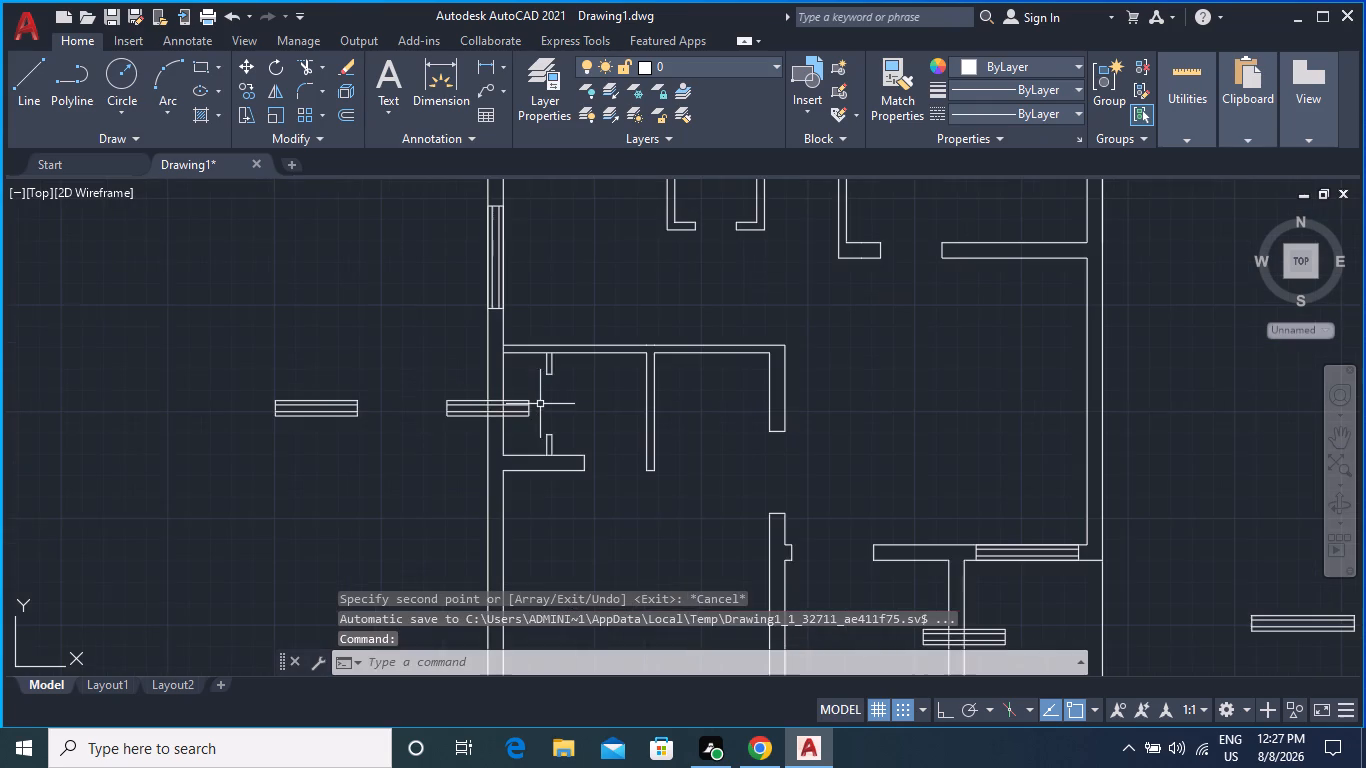
click(518, 410)
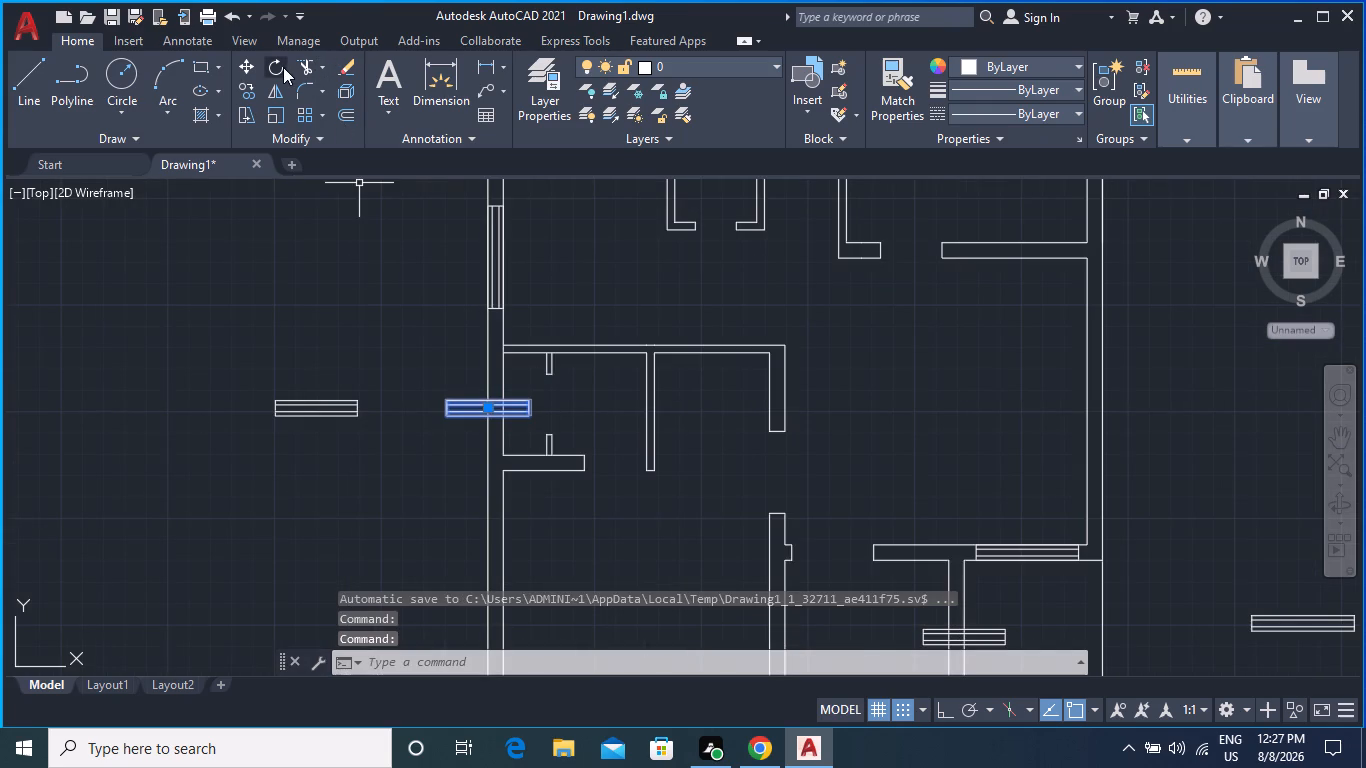
click(283, 67)
scroll(536, 389, up, 2)
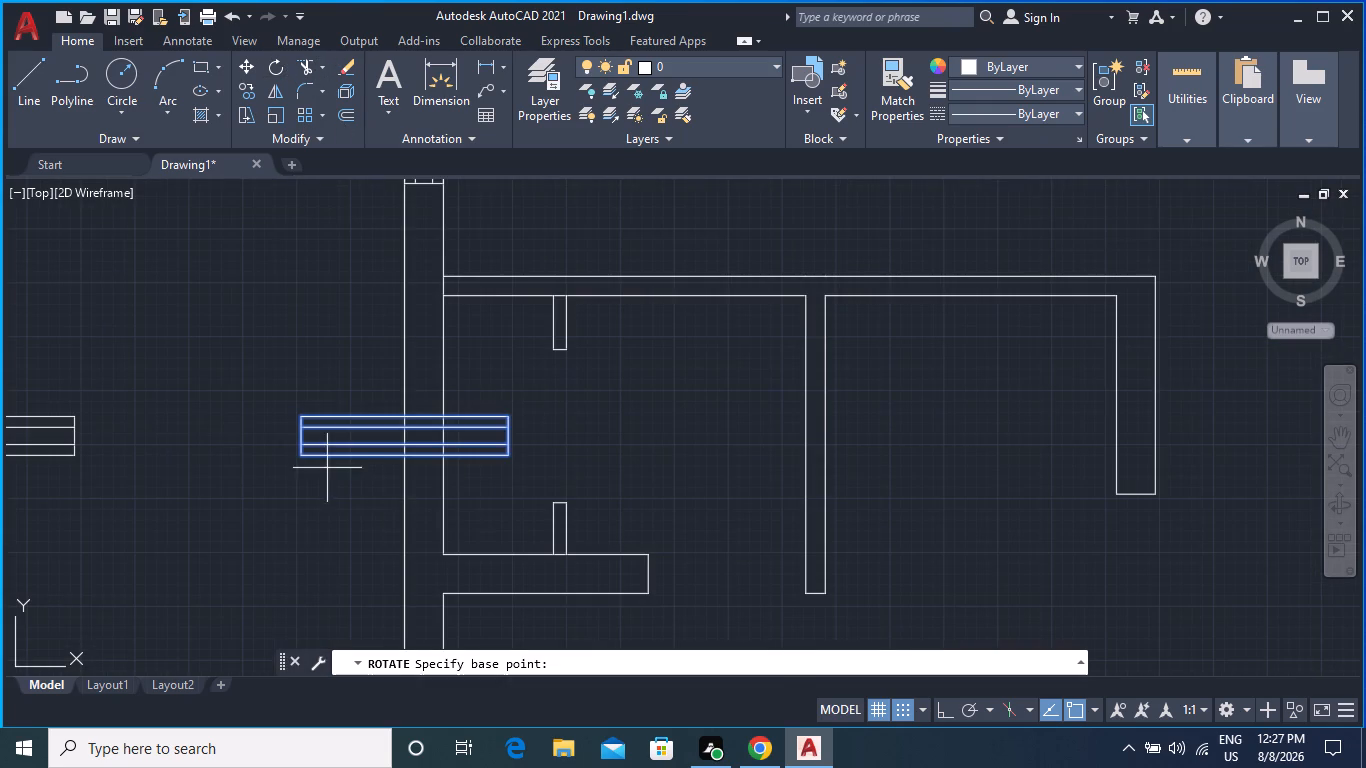
click(408, 416)
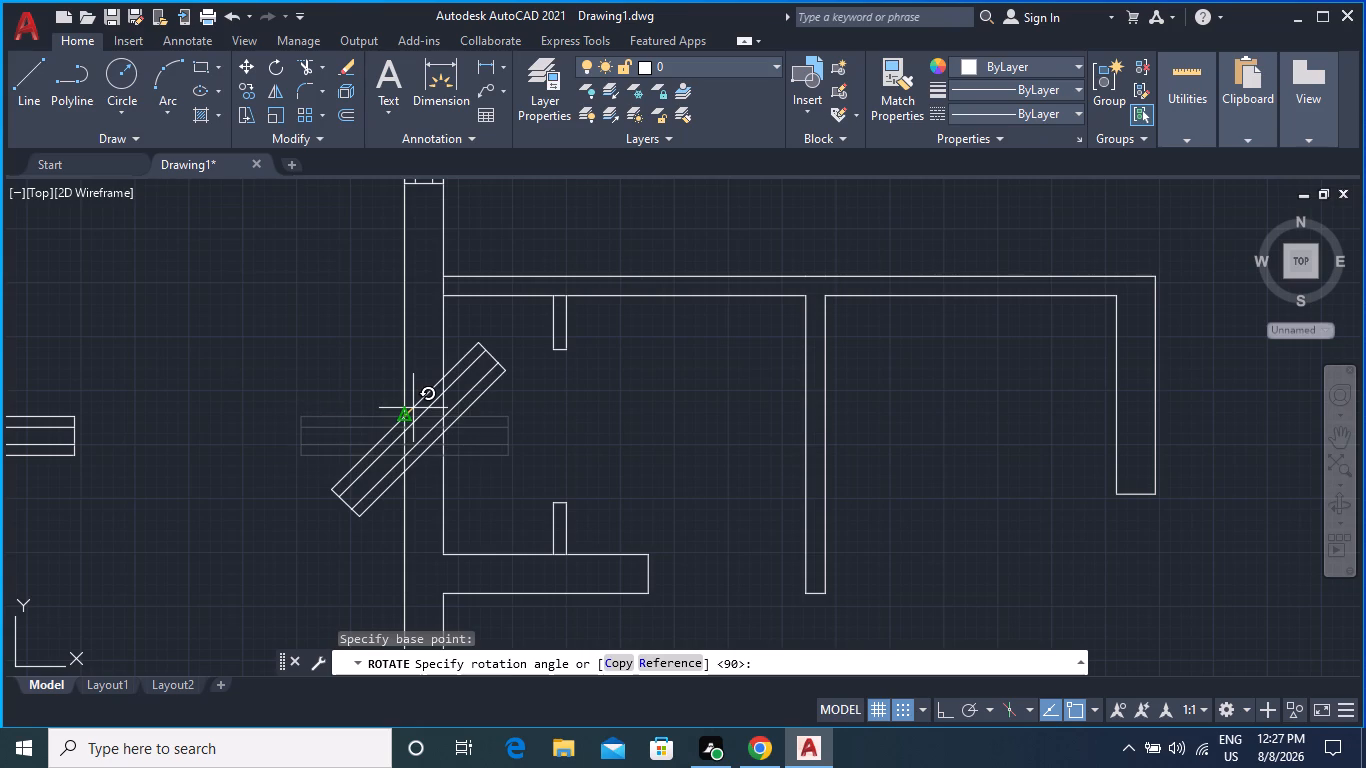
text(90)
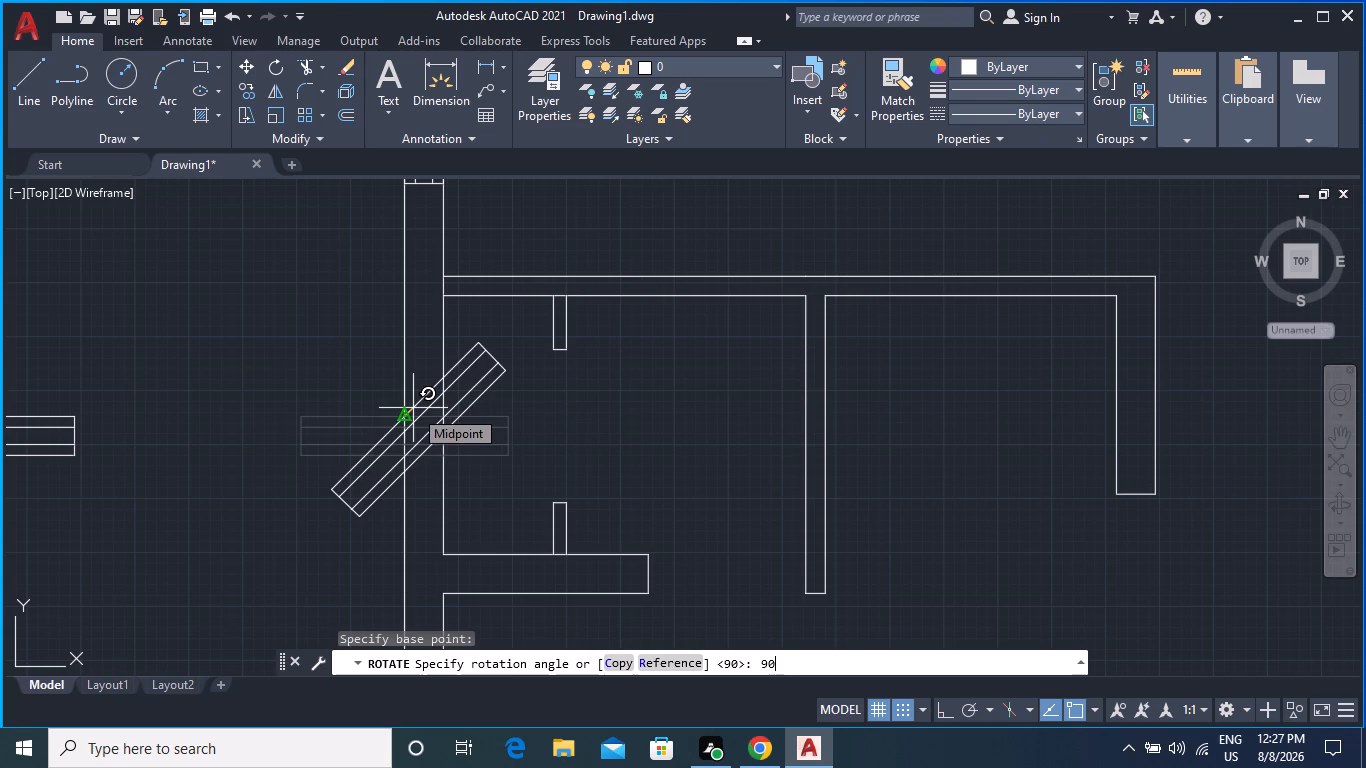
key(Return)
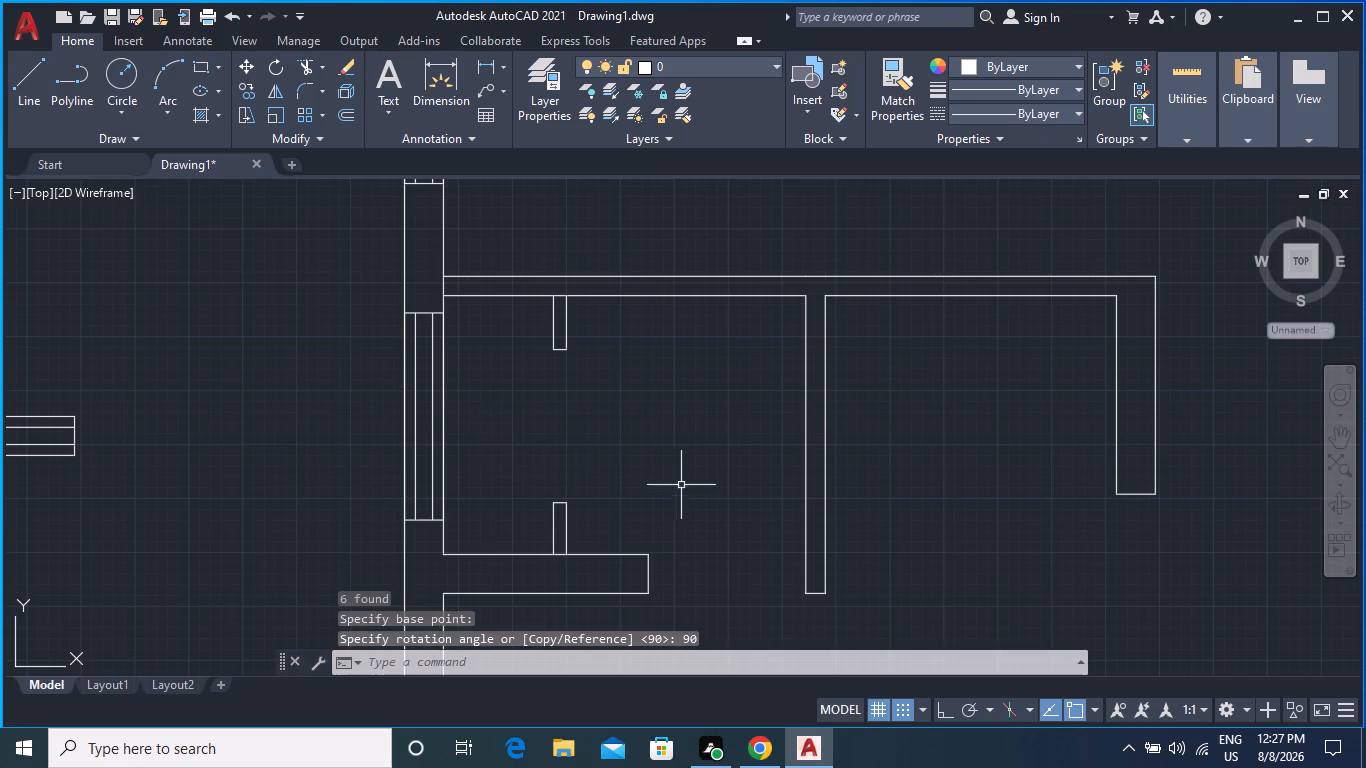
Rotate the 4' window copy on the small southern room's east wall by 90° about its upper edge's midpoint.
scroll(661, 446, down, 2)
middle_drag(655, 443, 440, 317)
scroll(667, 480, down, 1)
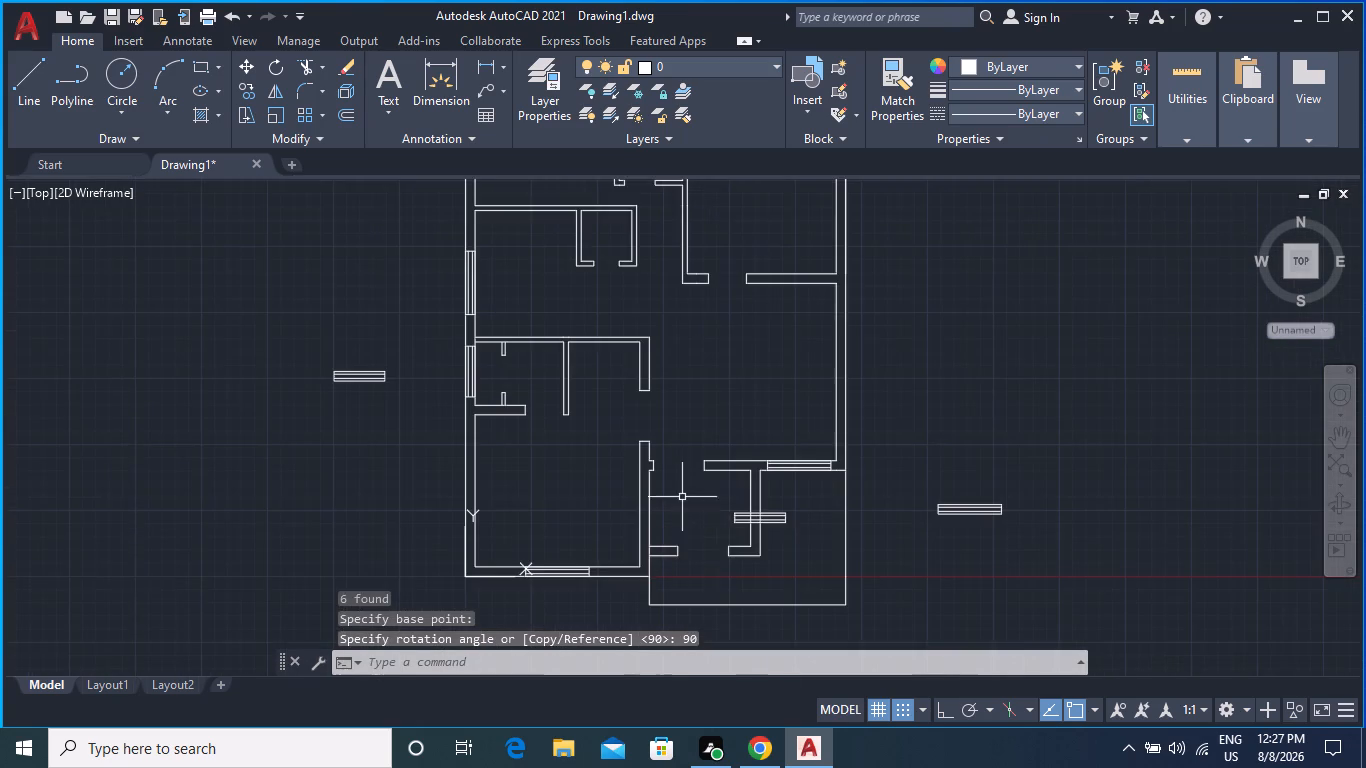
scroll(802, 522, up, 2)
click(746, 515)
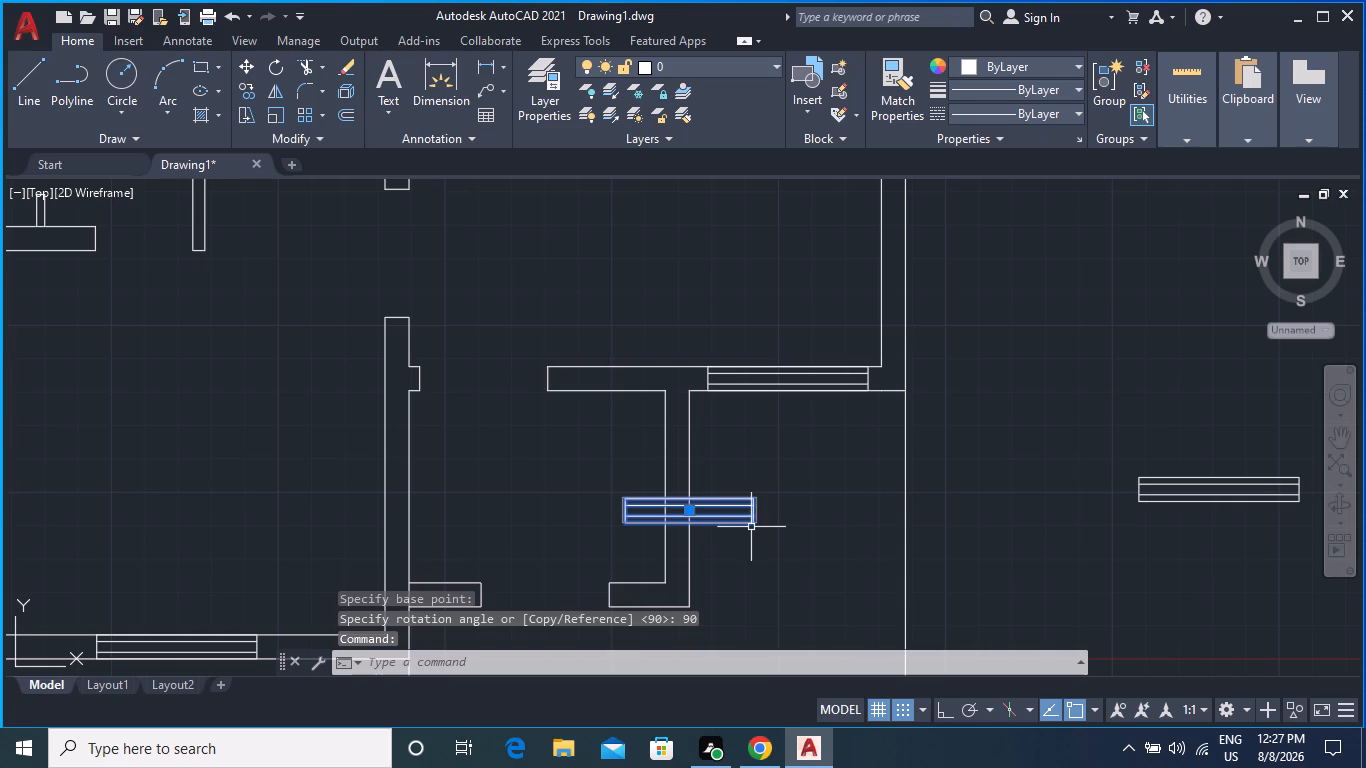
click(274, 64)
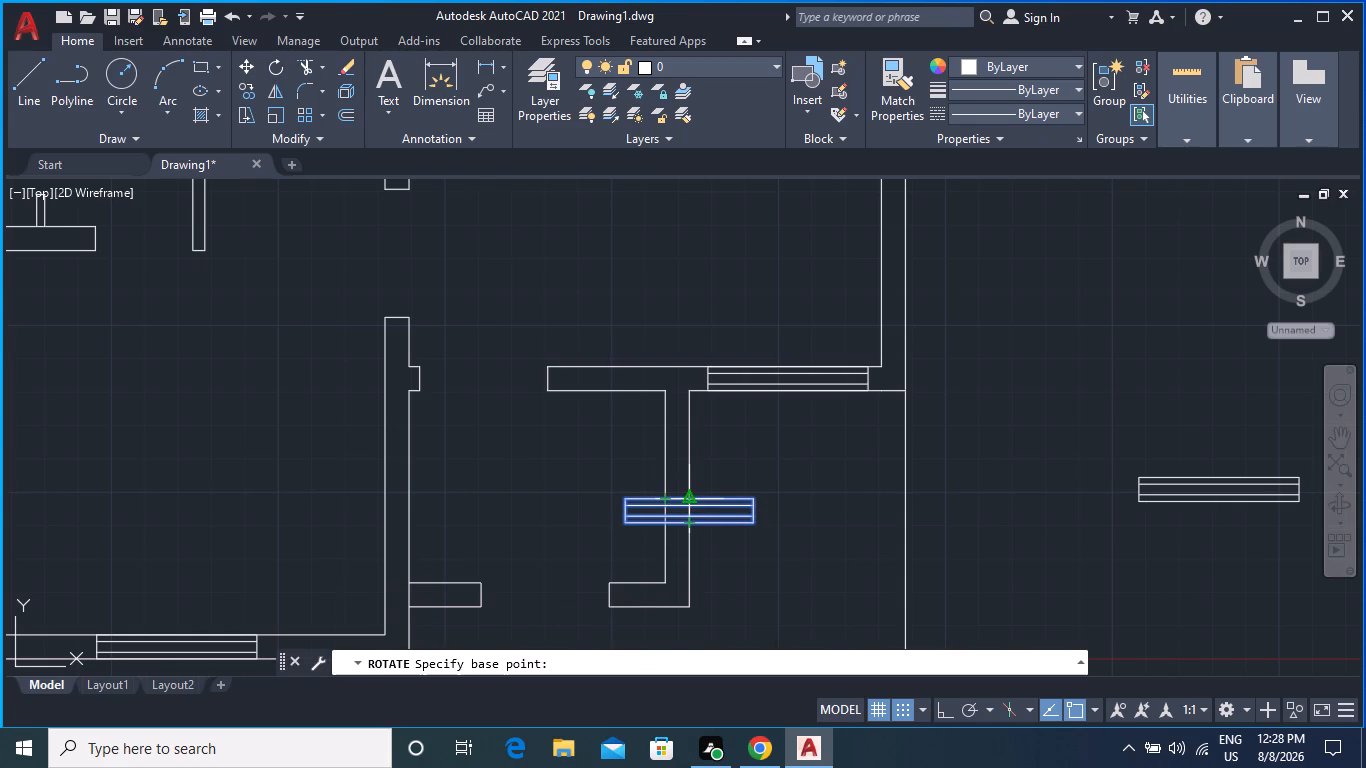
click(685, 501)
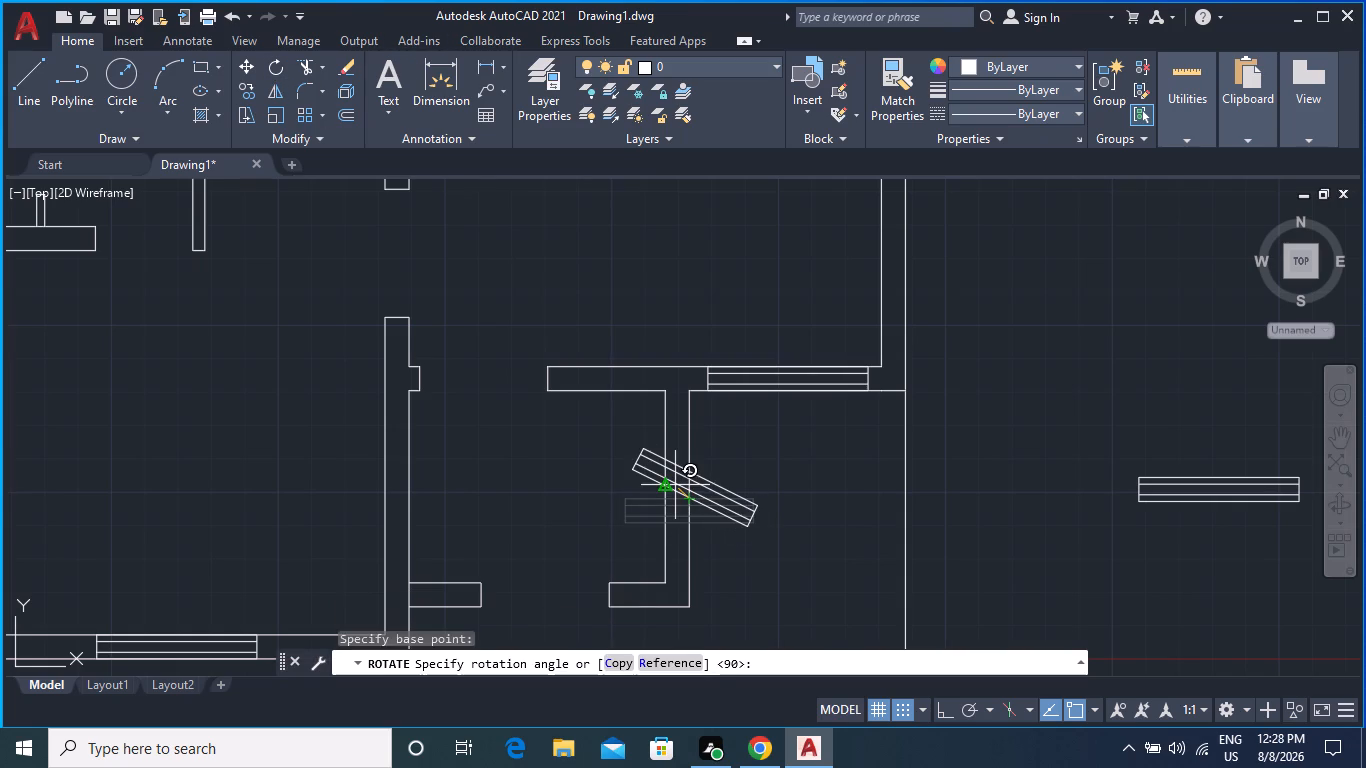
text(90)
key(Return)
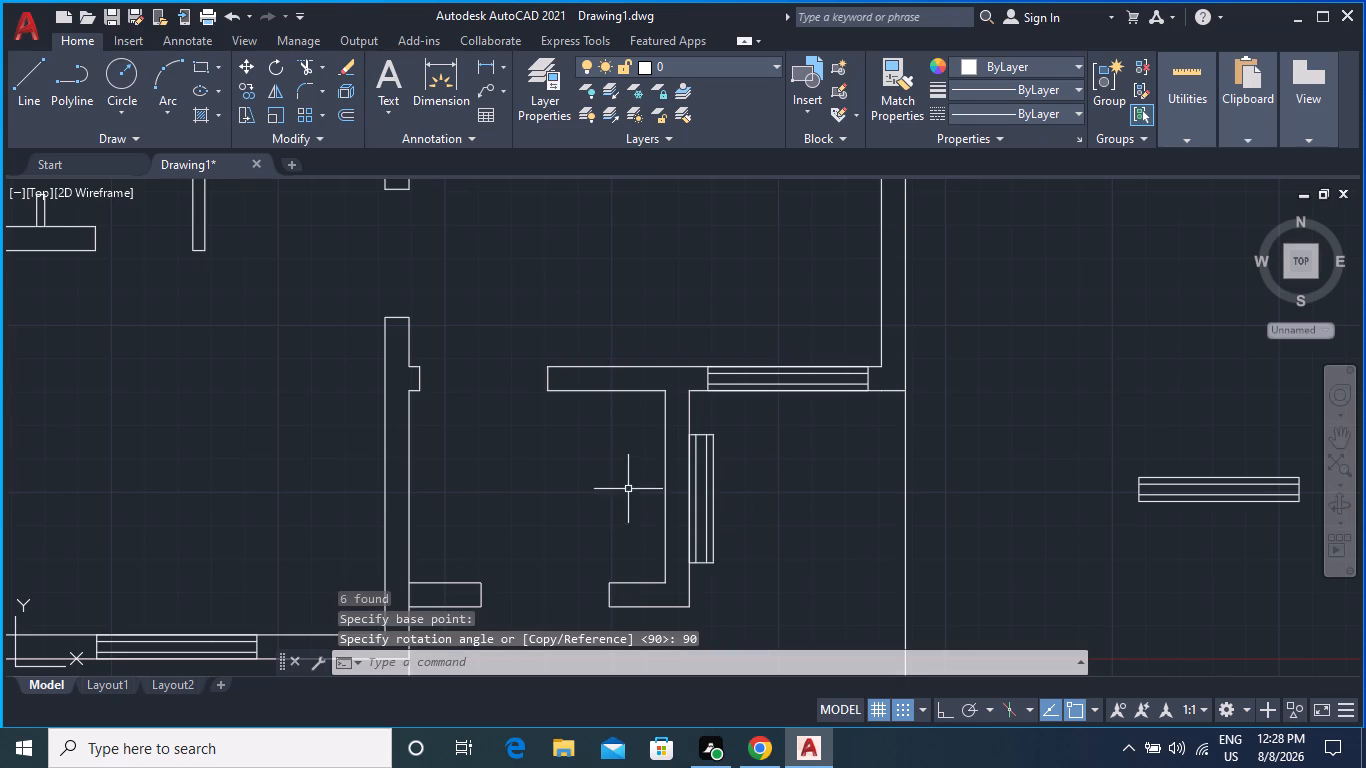
Move the rotated 4' window west by its west edge's midpoint onto the inner line of the small southern room's east wall.
click(712, 493)
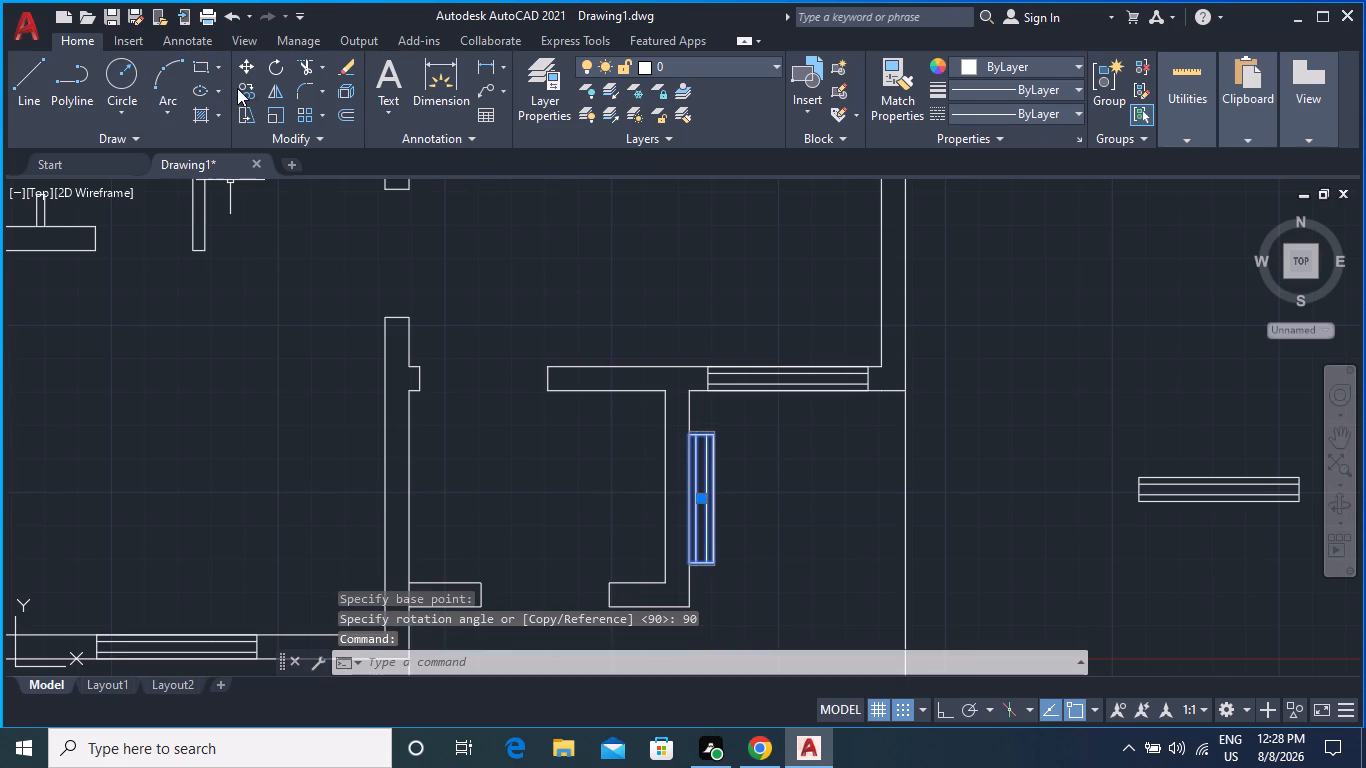
click(237, 88)
click(242, 69)
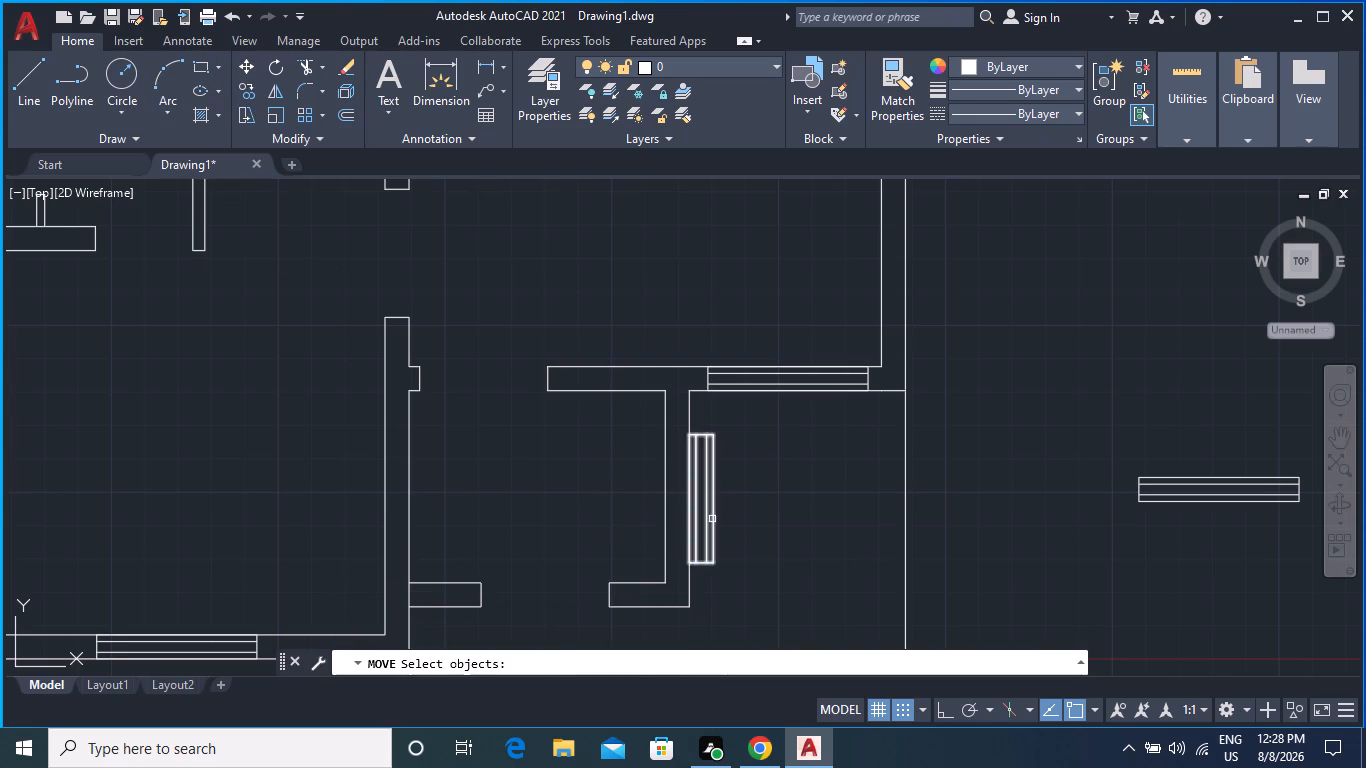
click(712, 519)
click(244, 66)
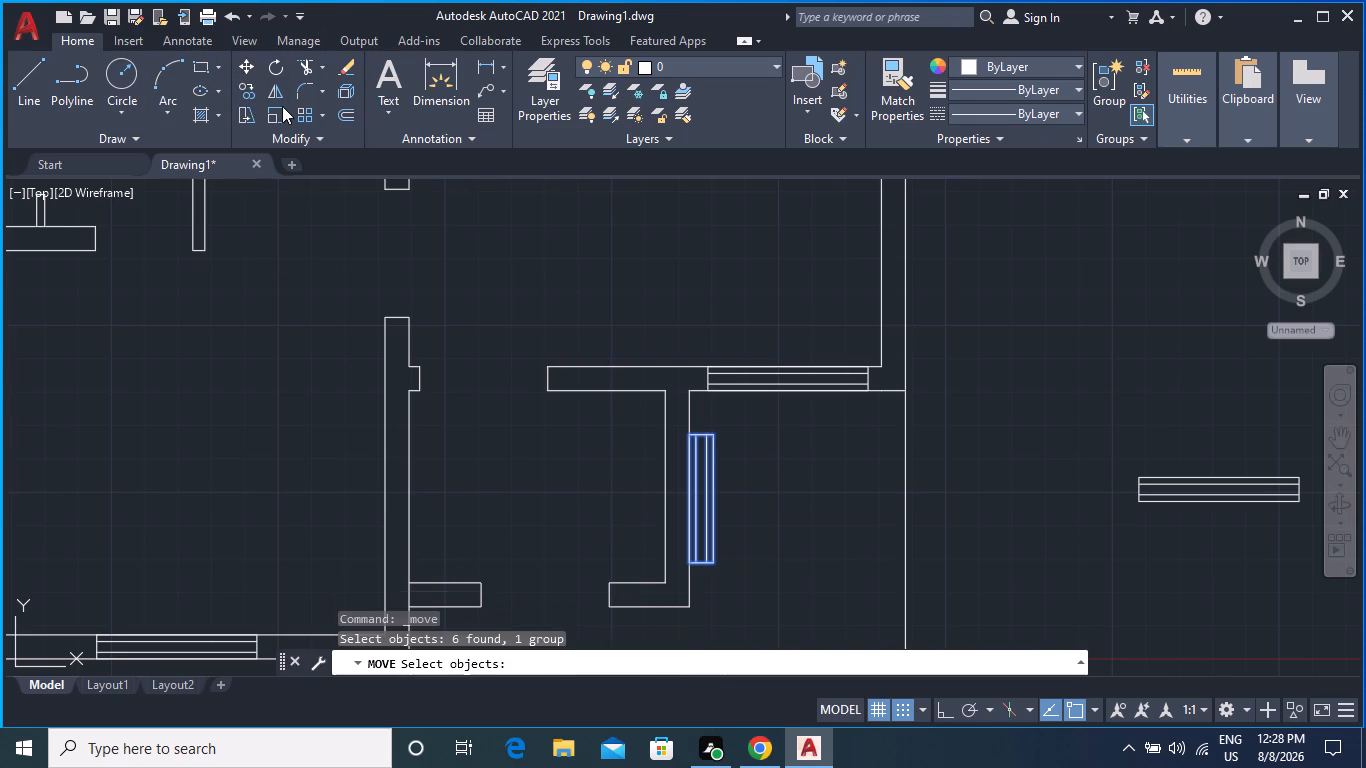
scroll(689, 500, up, 2)
scroll(753, 548, down, 2)
click(747, 559)
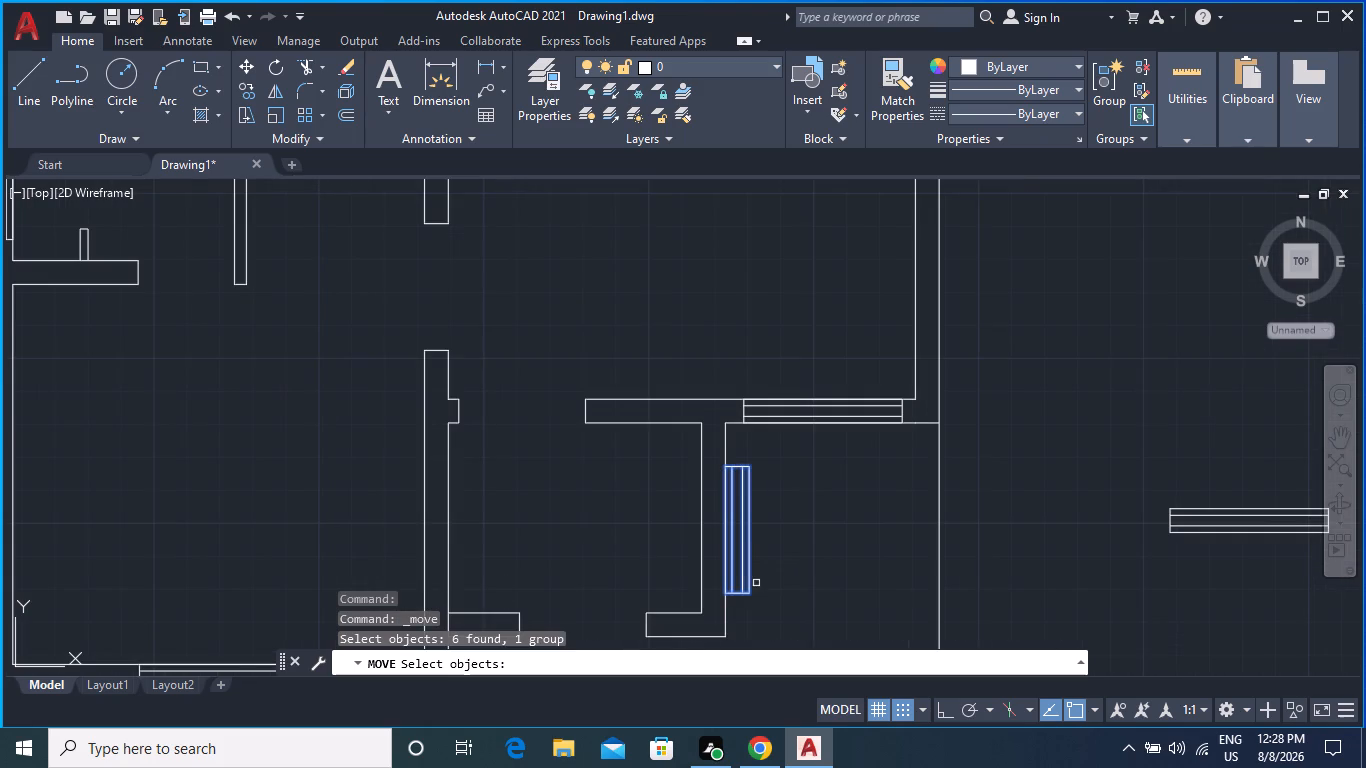
key(Return)
scroll(763, 570, up, 2)
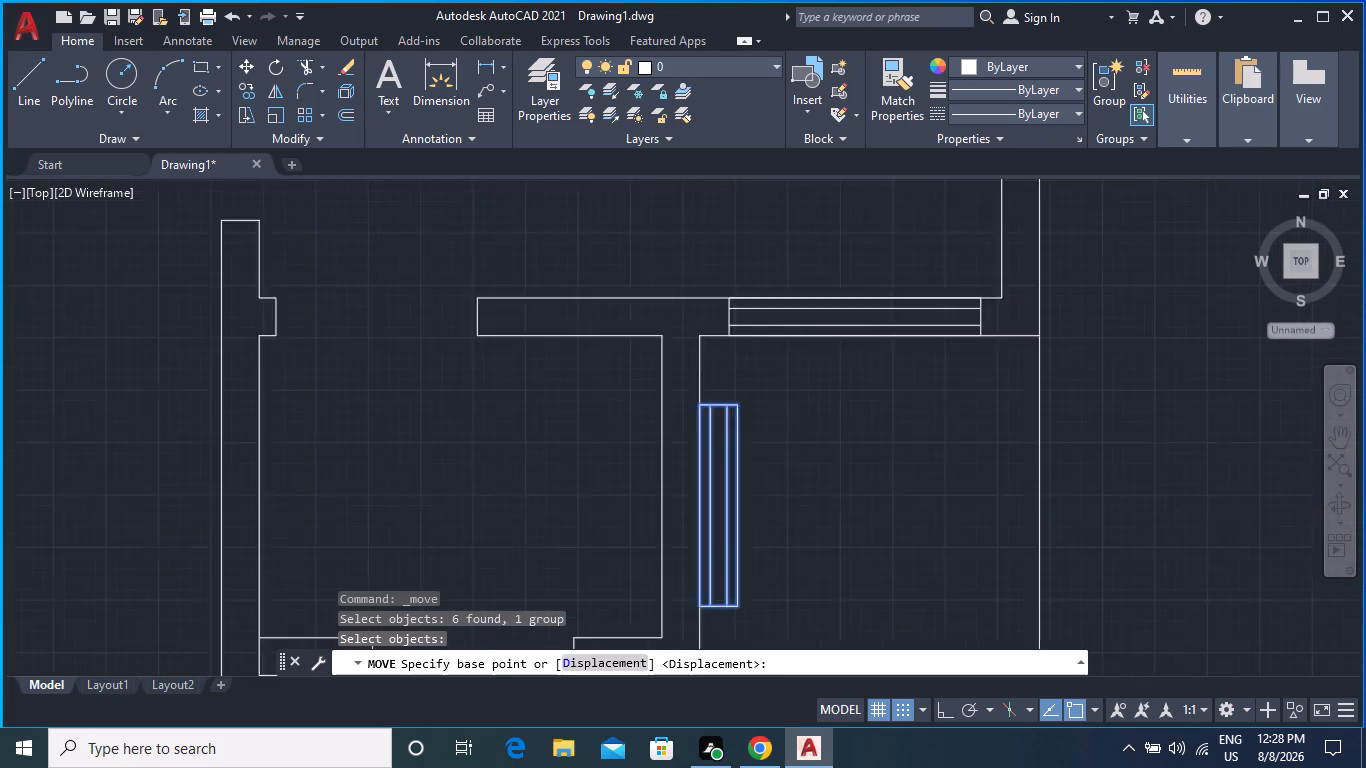
click(655, 465)
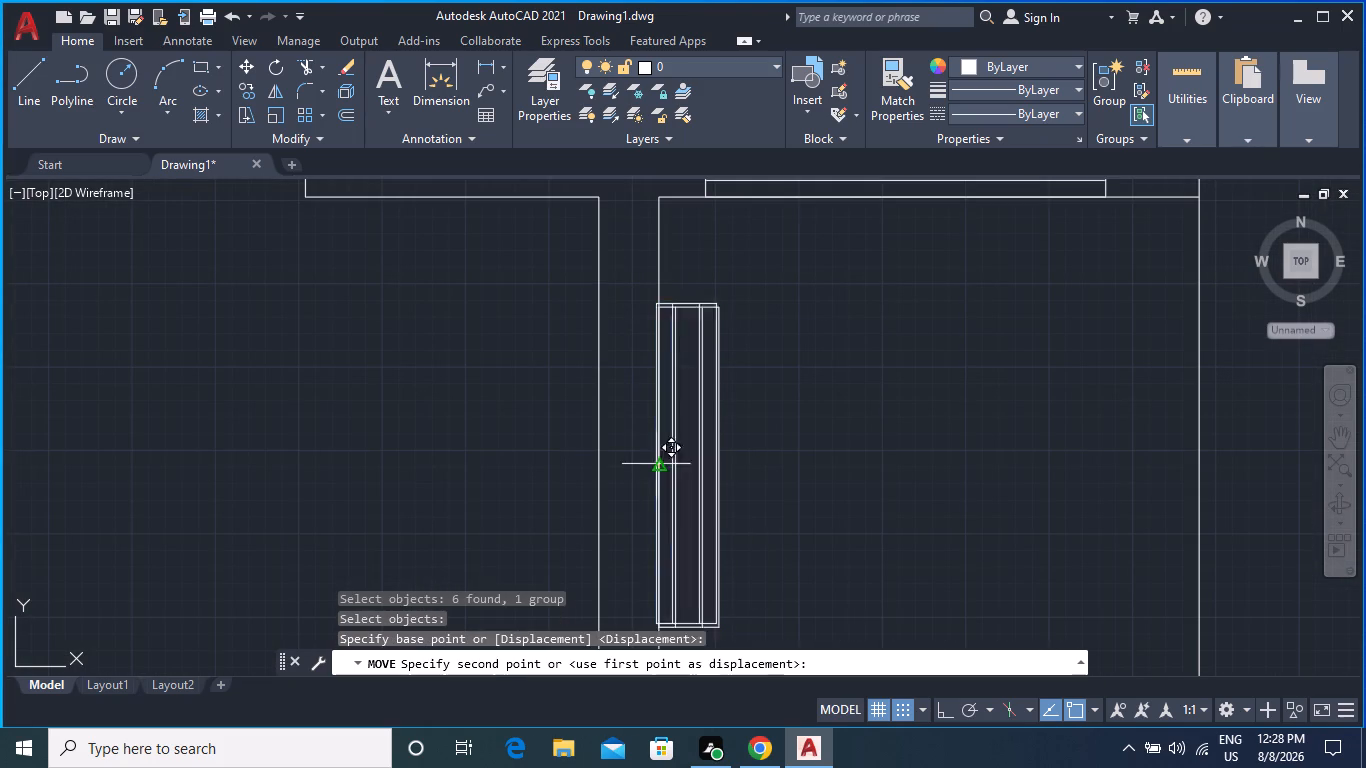
click(597, 471)
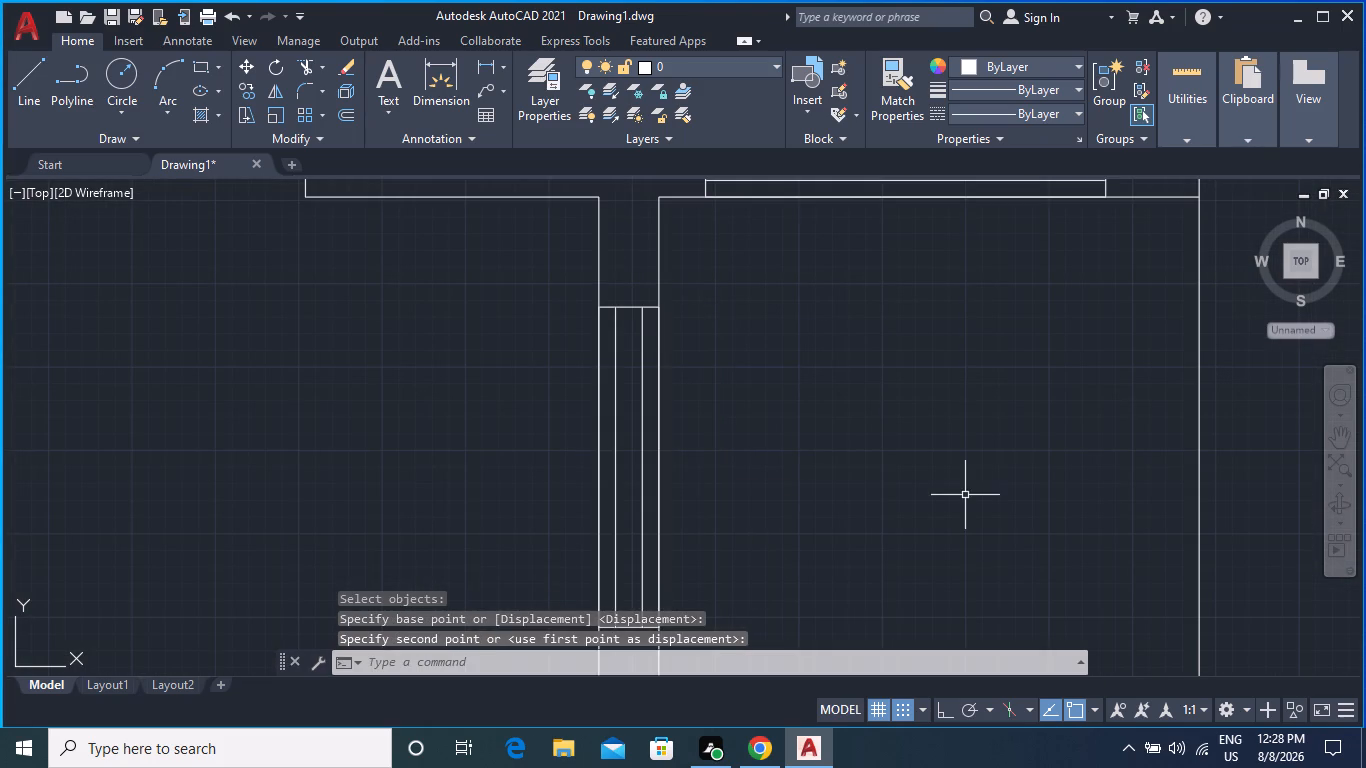
key(Escape)
key(Escape)
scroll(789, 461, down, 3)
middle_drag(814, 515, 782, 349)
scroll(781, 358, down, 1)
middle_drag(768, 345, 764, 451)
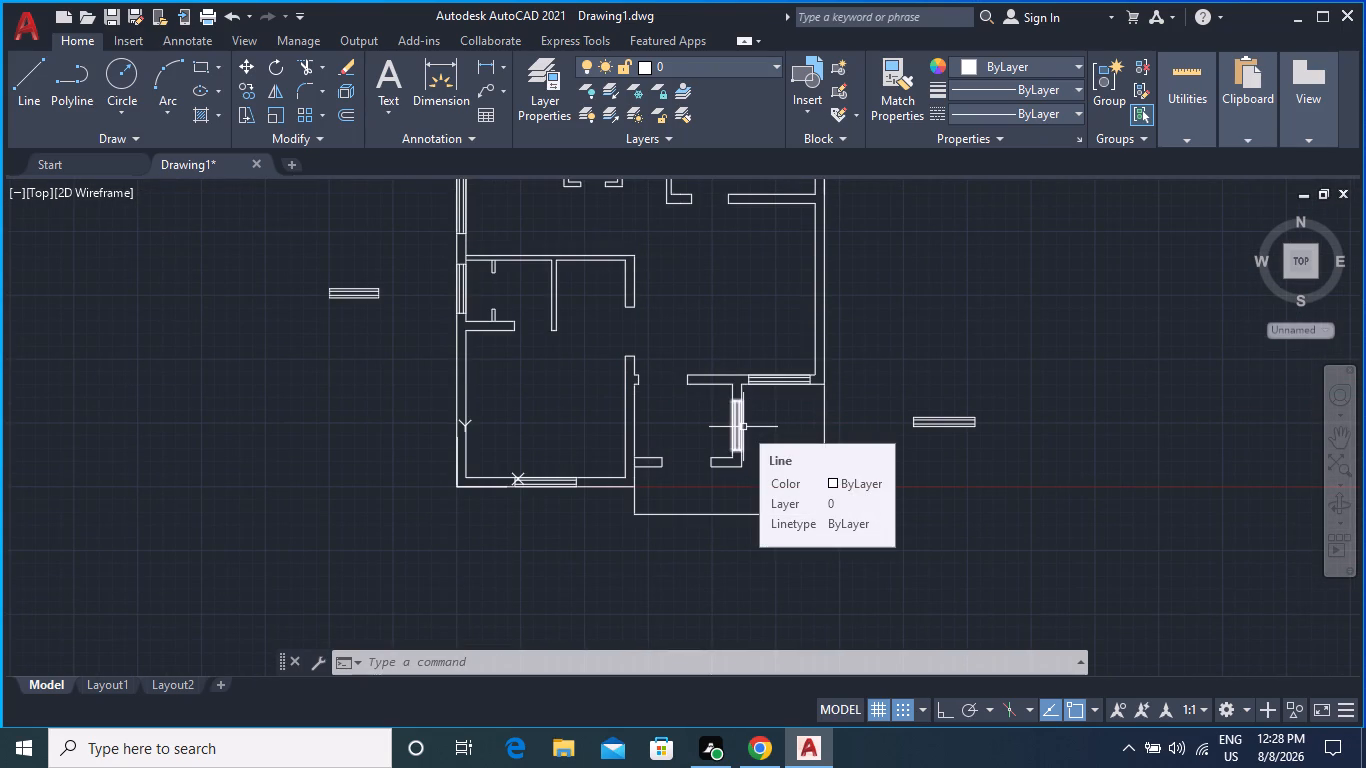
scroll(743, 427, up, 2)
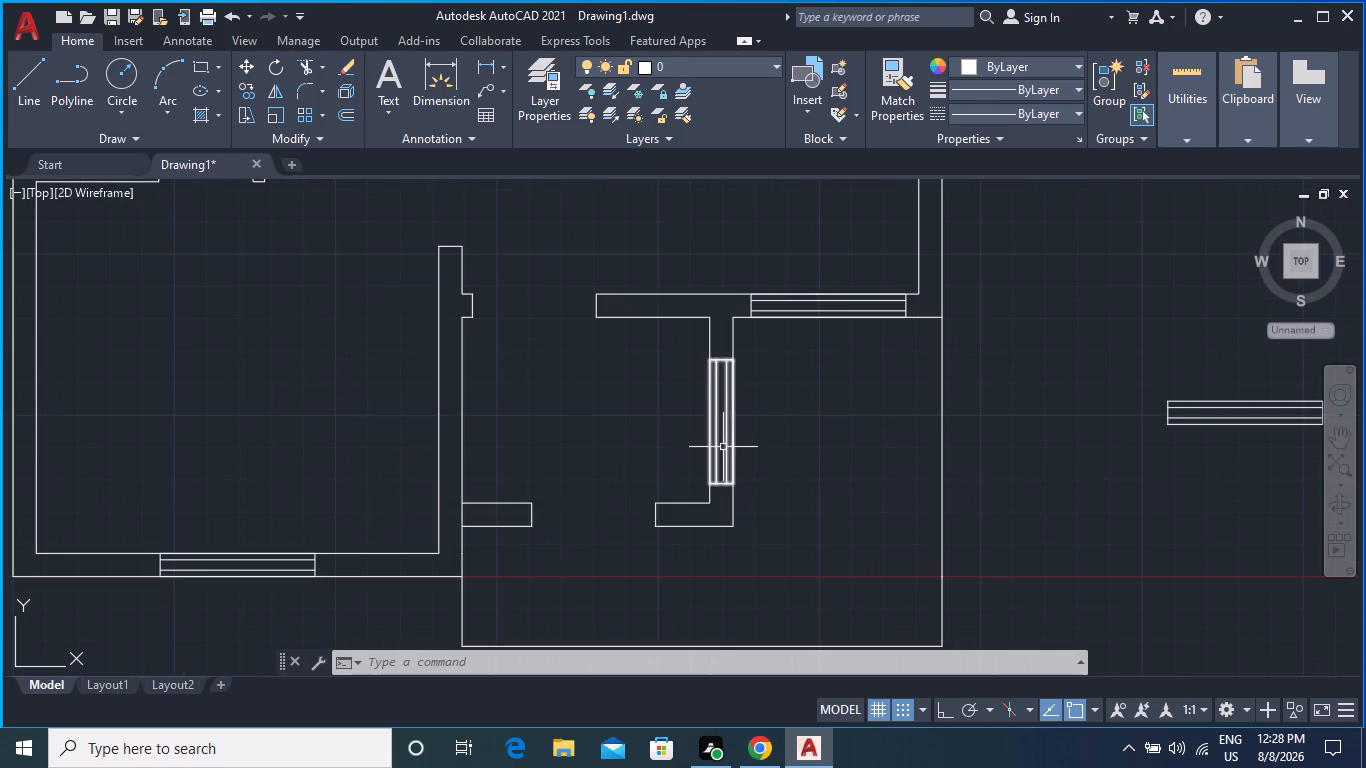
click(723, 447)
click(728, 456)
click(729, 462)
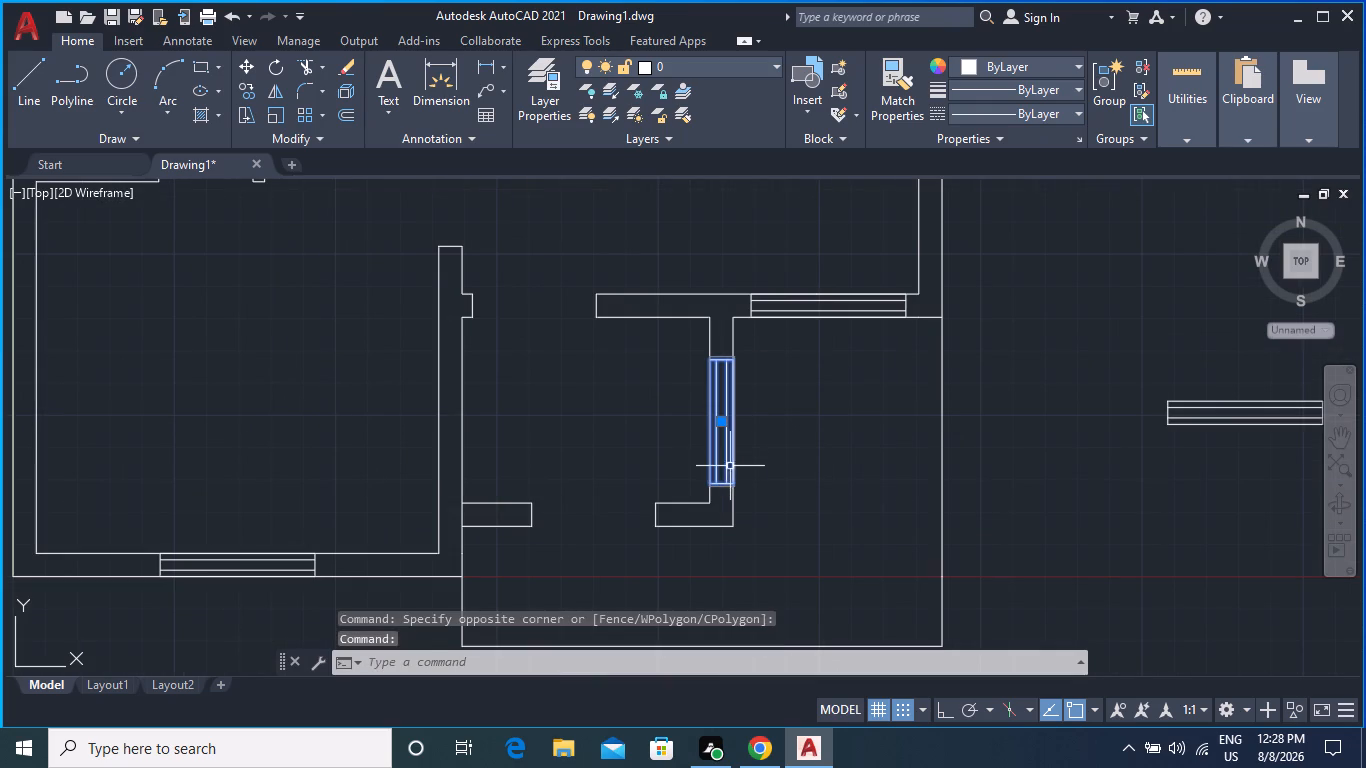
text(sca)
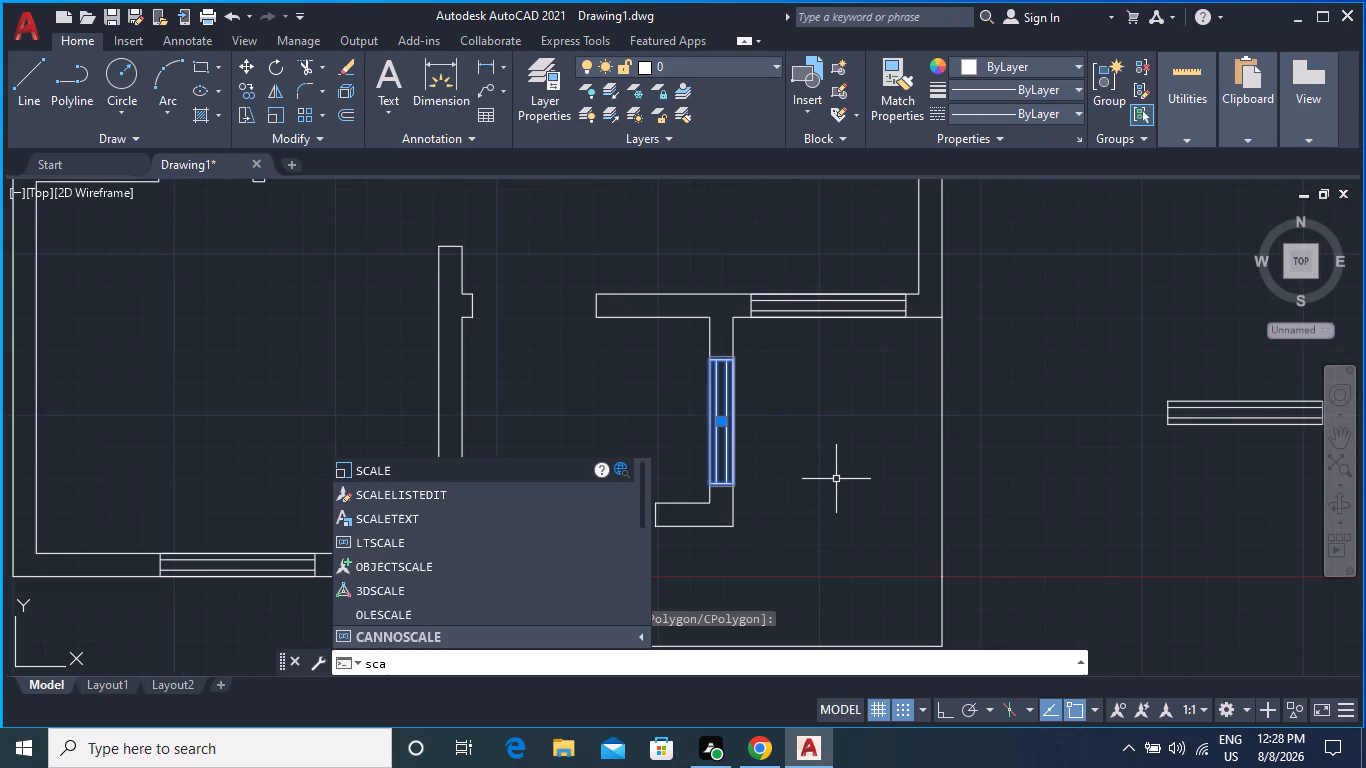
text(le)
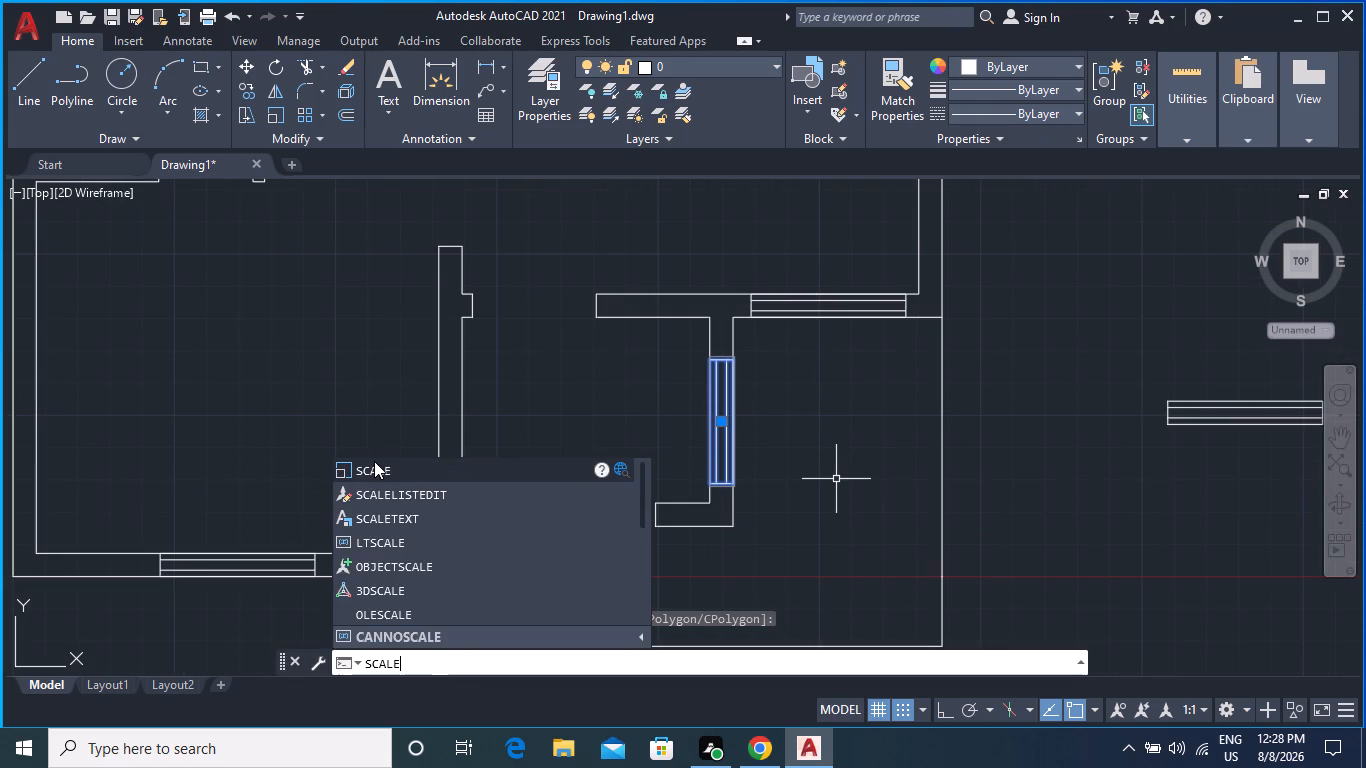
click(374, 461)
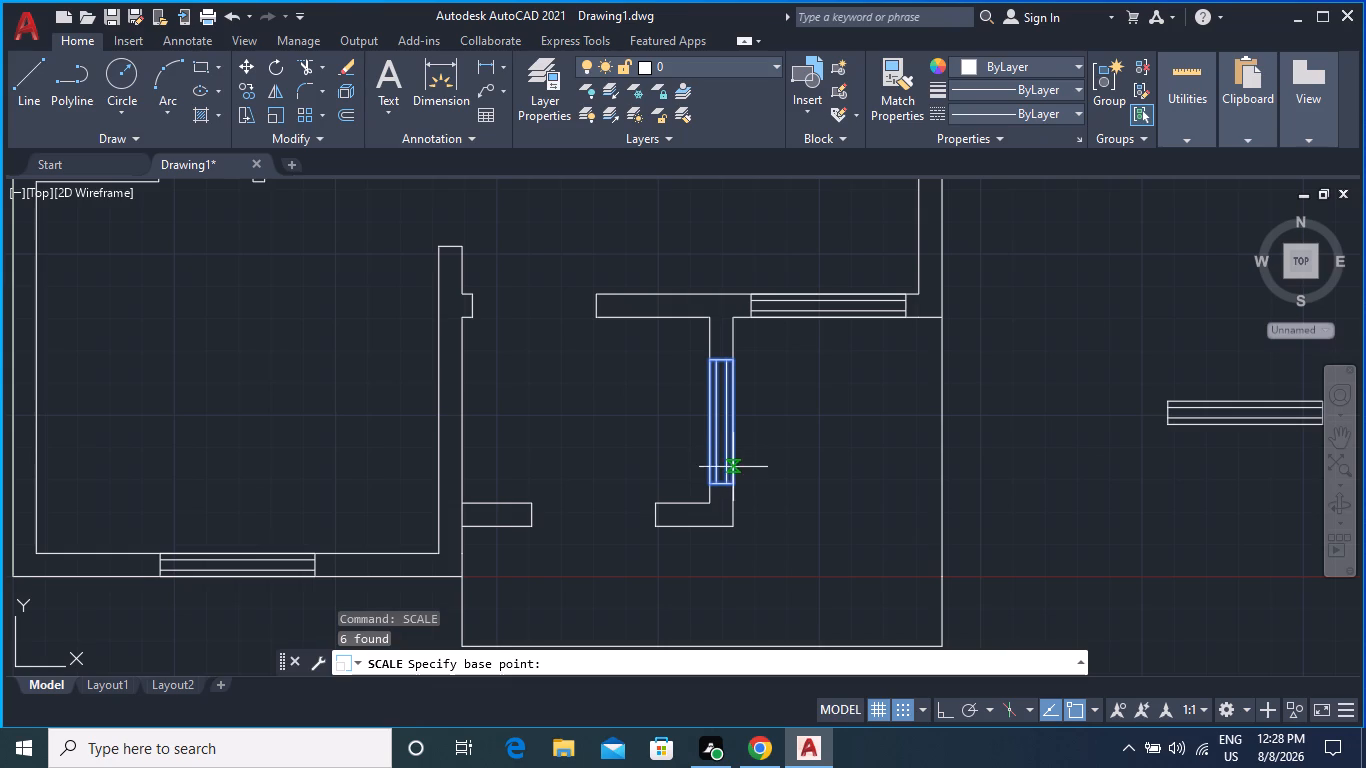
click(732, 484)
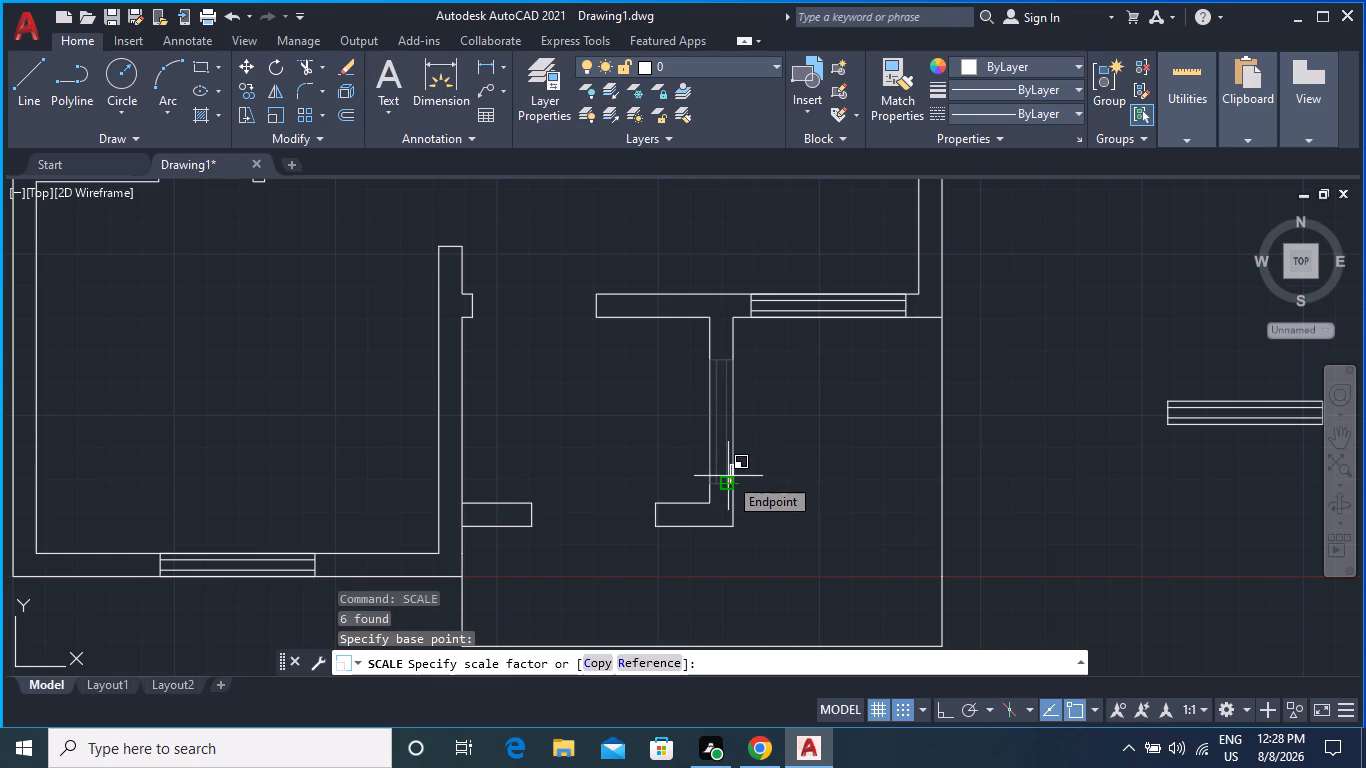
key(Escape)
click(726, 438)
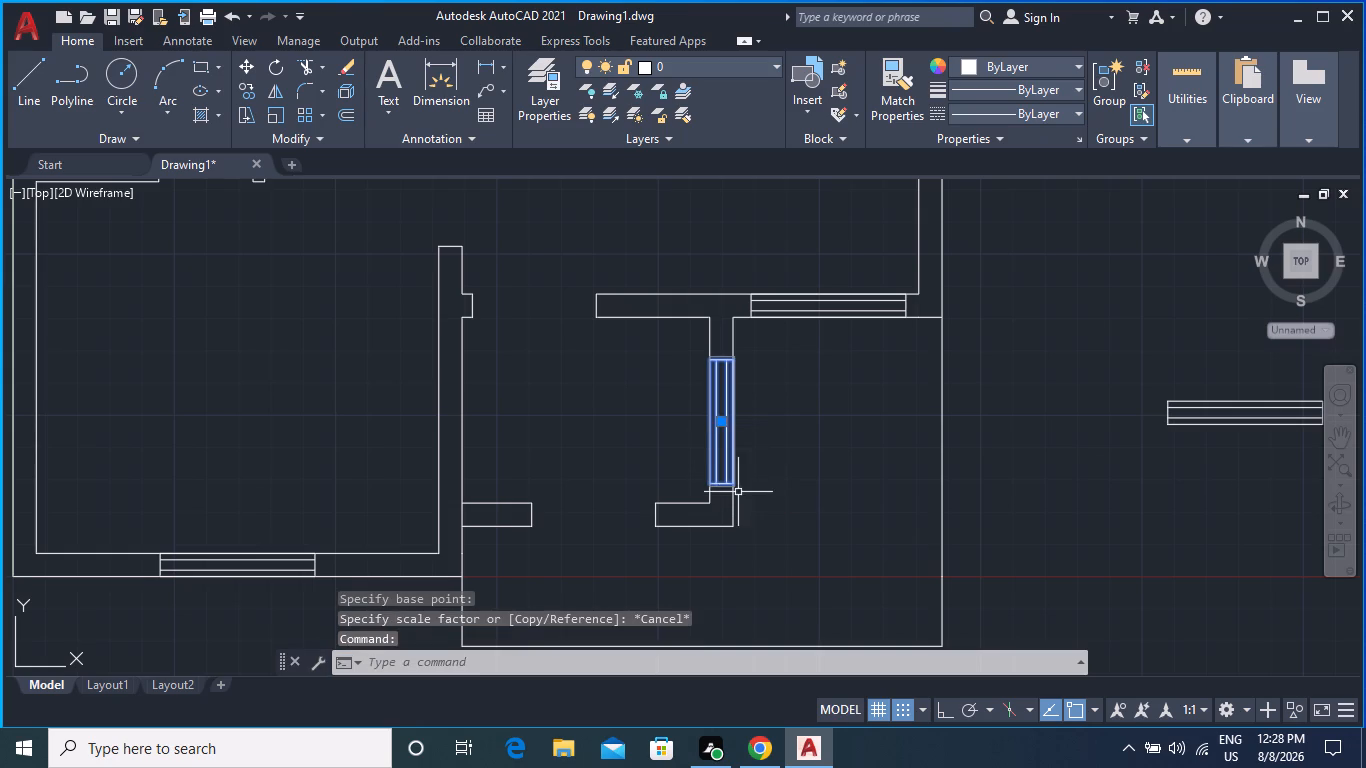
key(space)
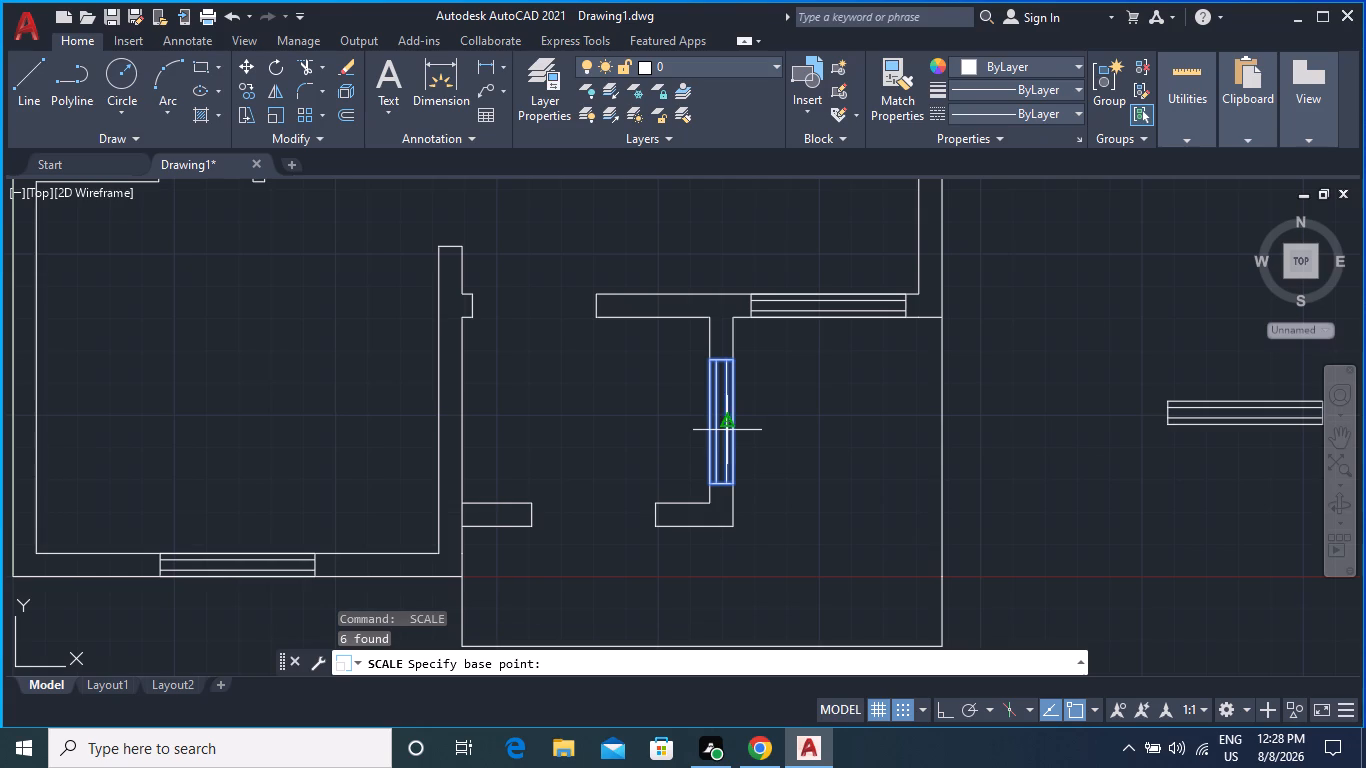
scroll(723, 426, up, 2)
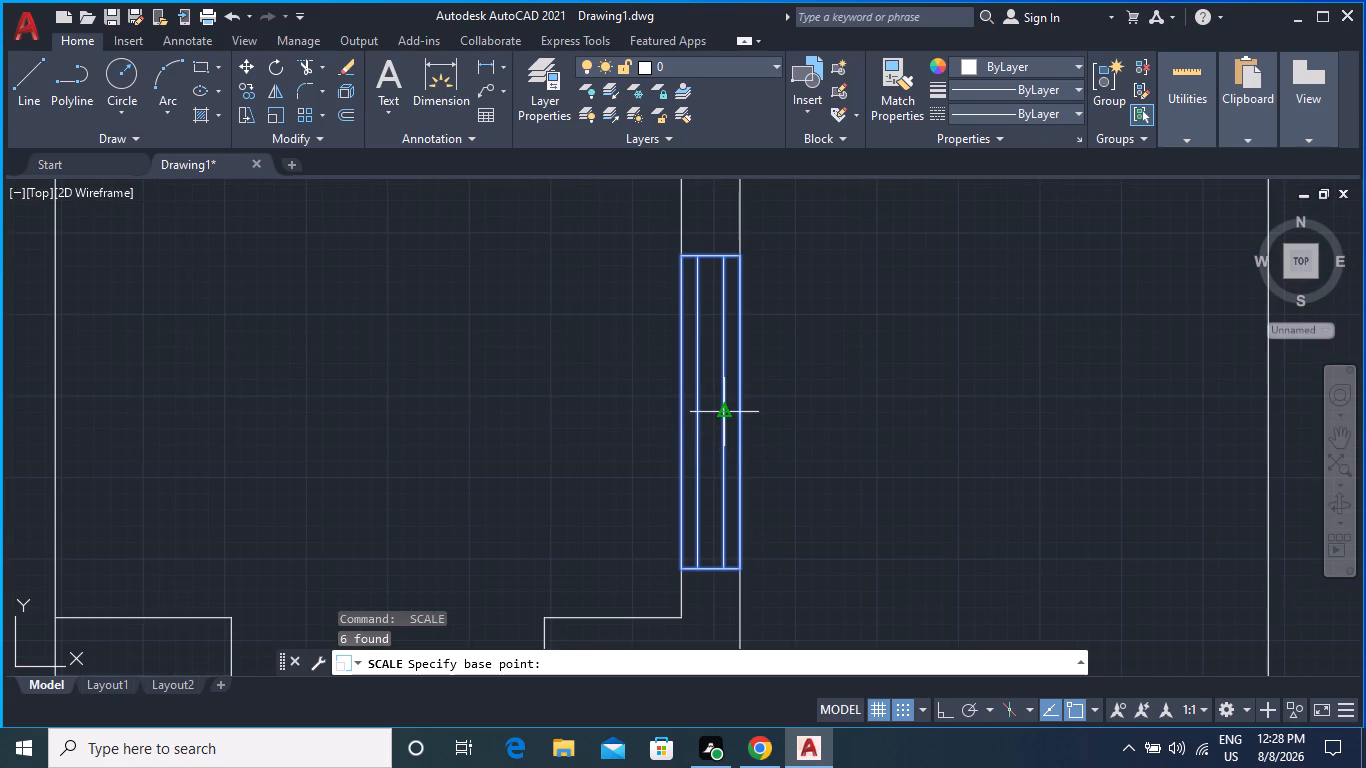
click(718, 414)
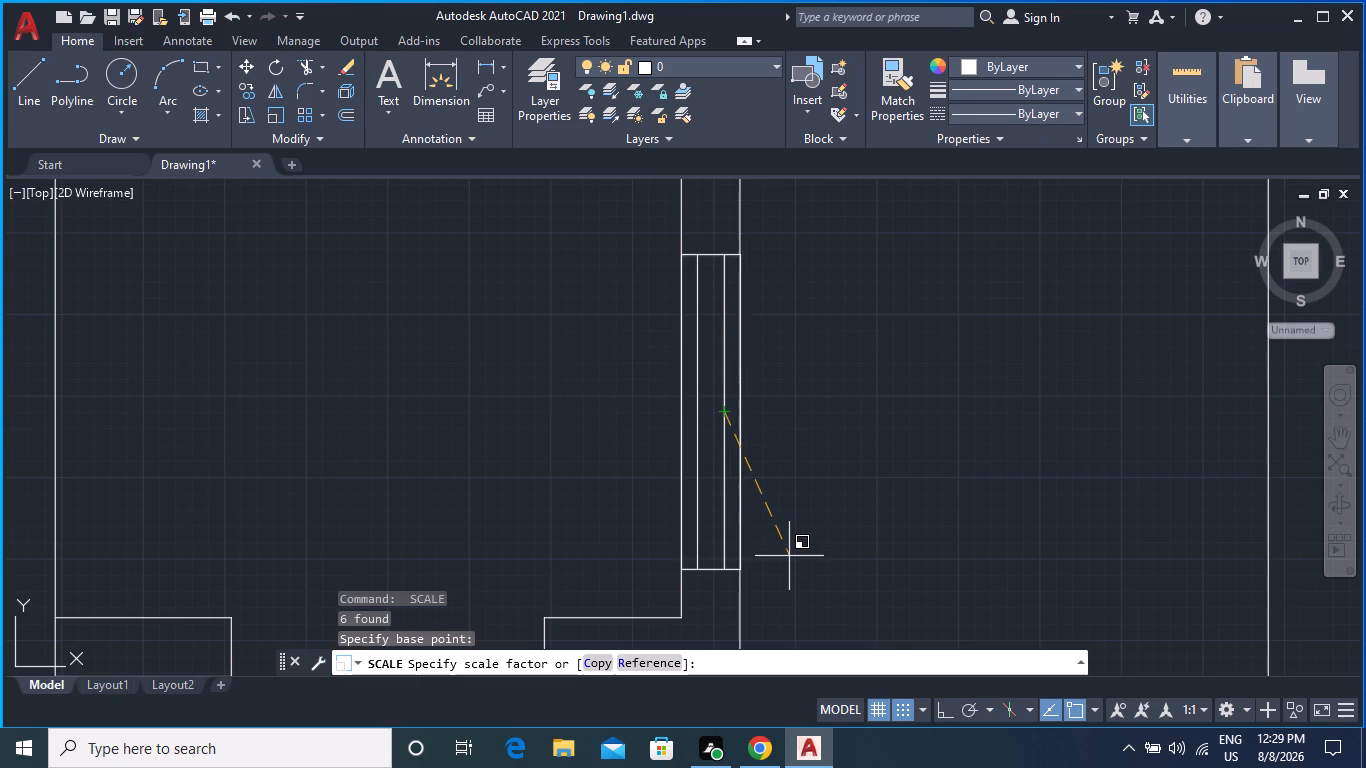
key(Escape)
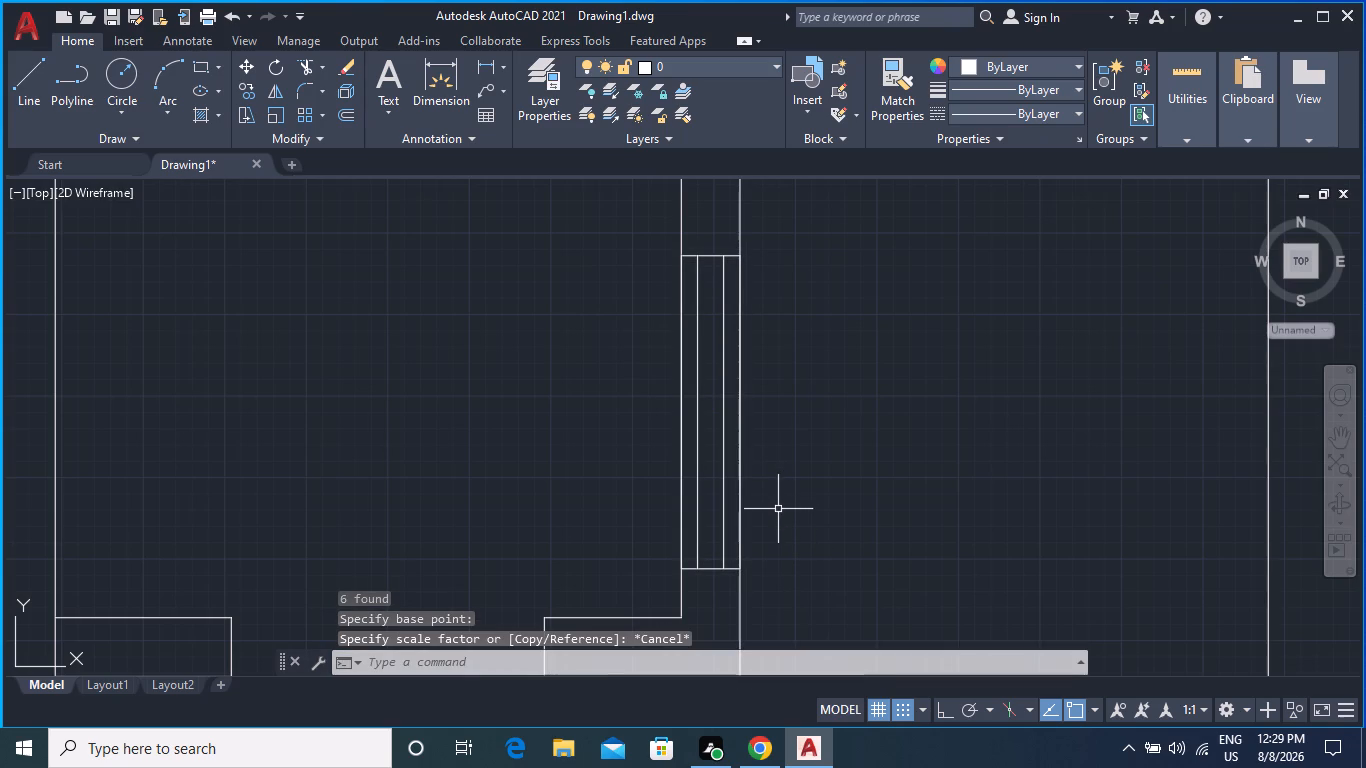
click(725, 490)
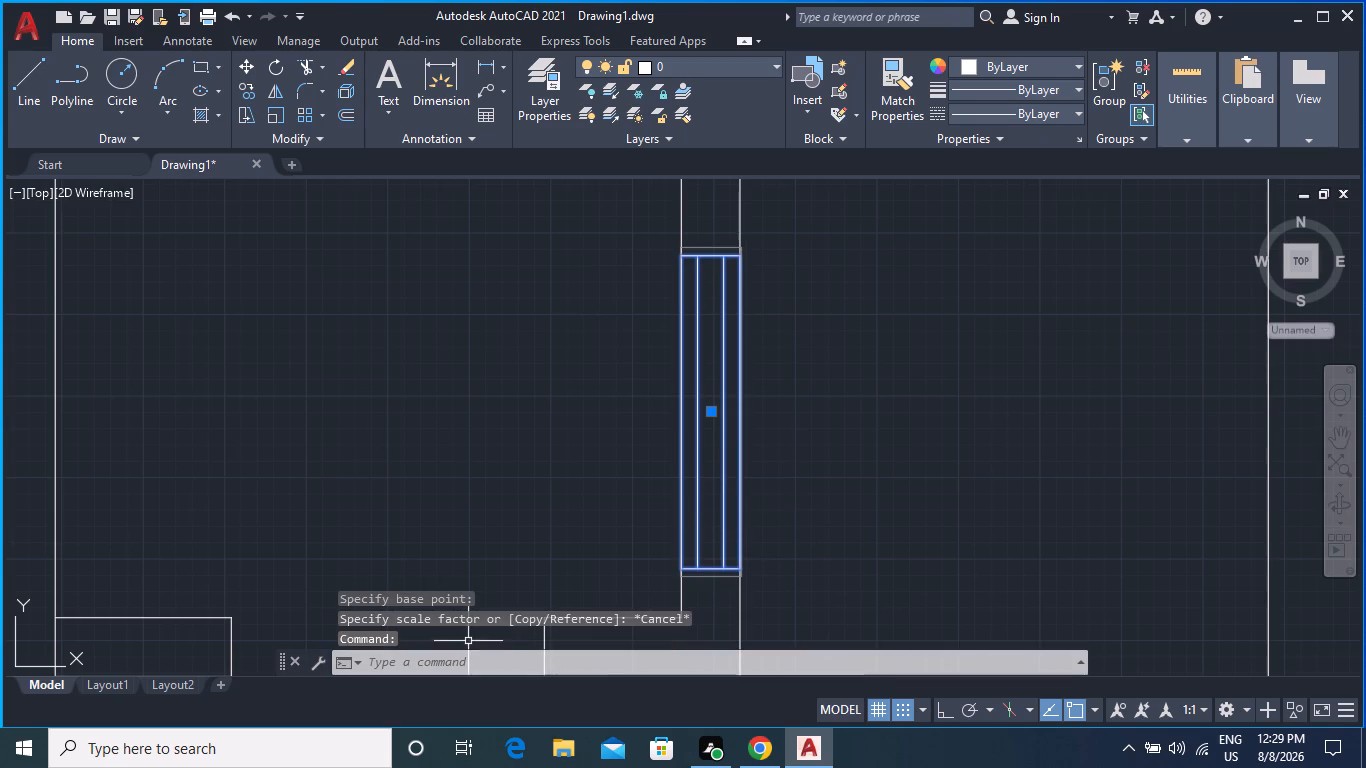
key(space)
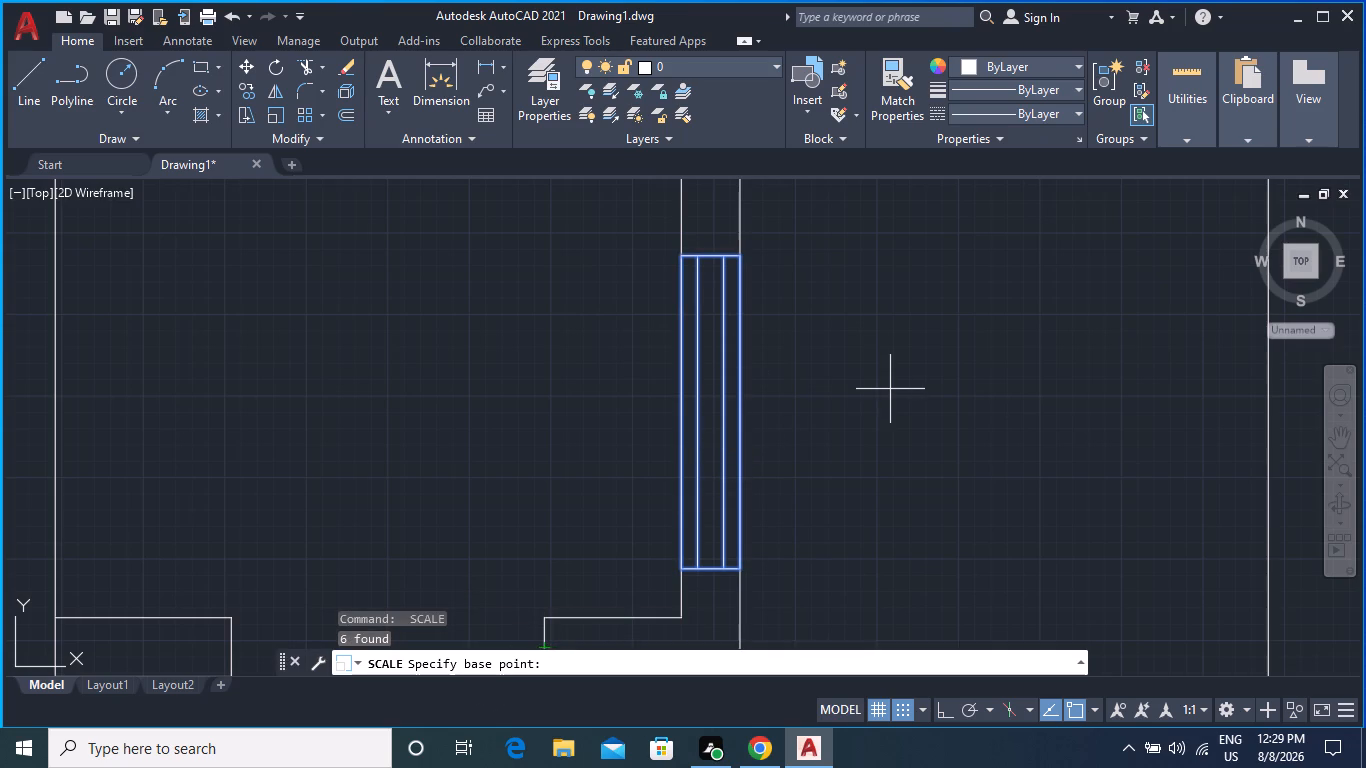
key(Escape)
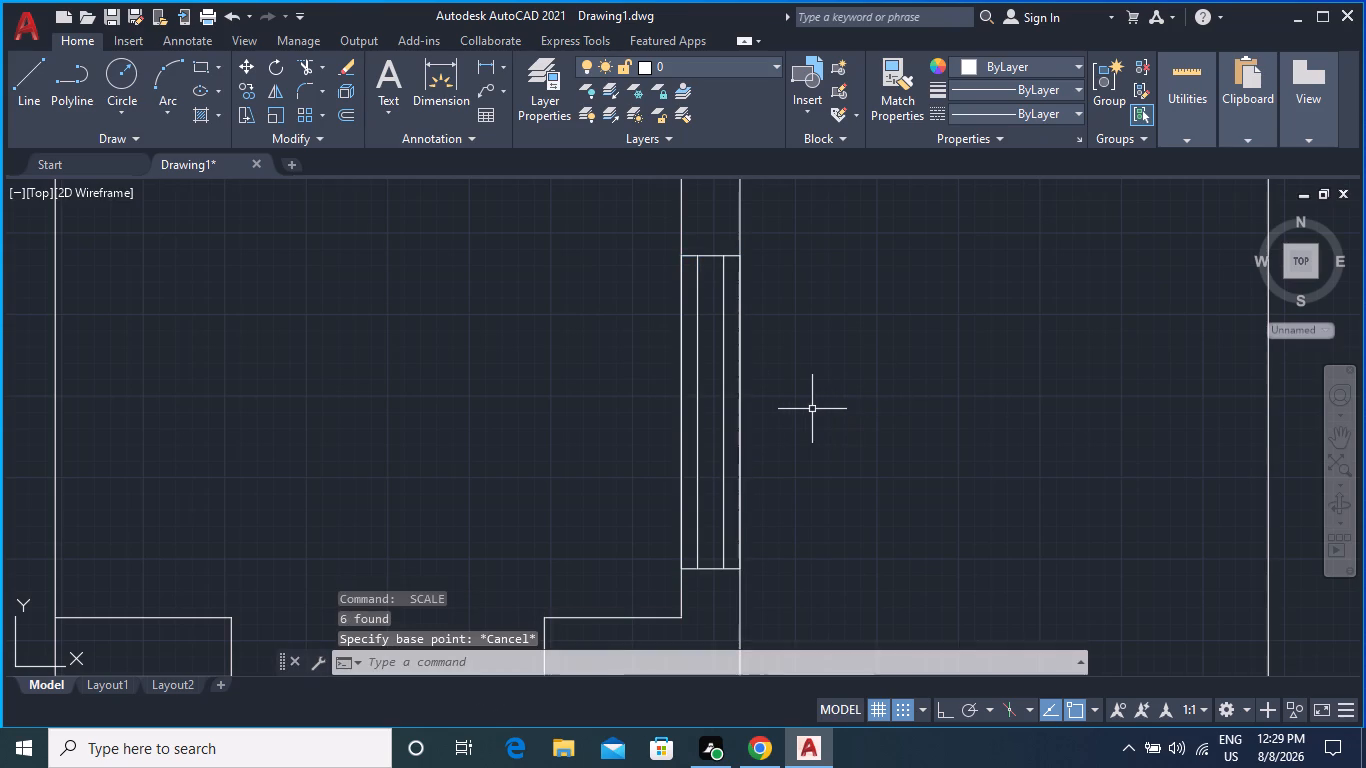
Examine the window fitted in the small southern room's east wall and the window placement across the whole floor plan.
scroll(795, 390, down, 3)
middle_drag(834, 434, 762, 415)
scroll(745, 409, down, 2)
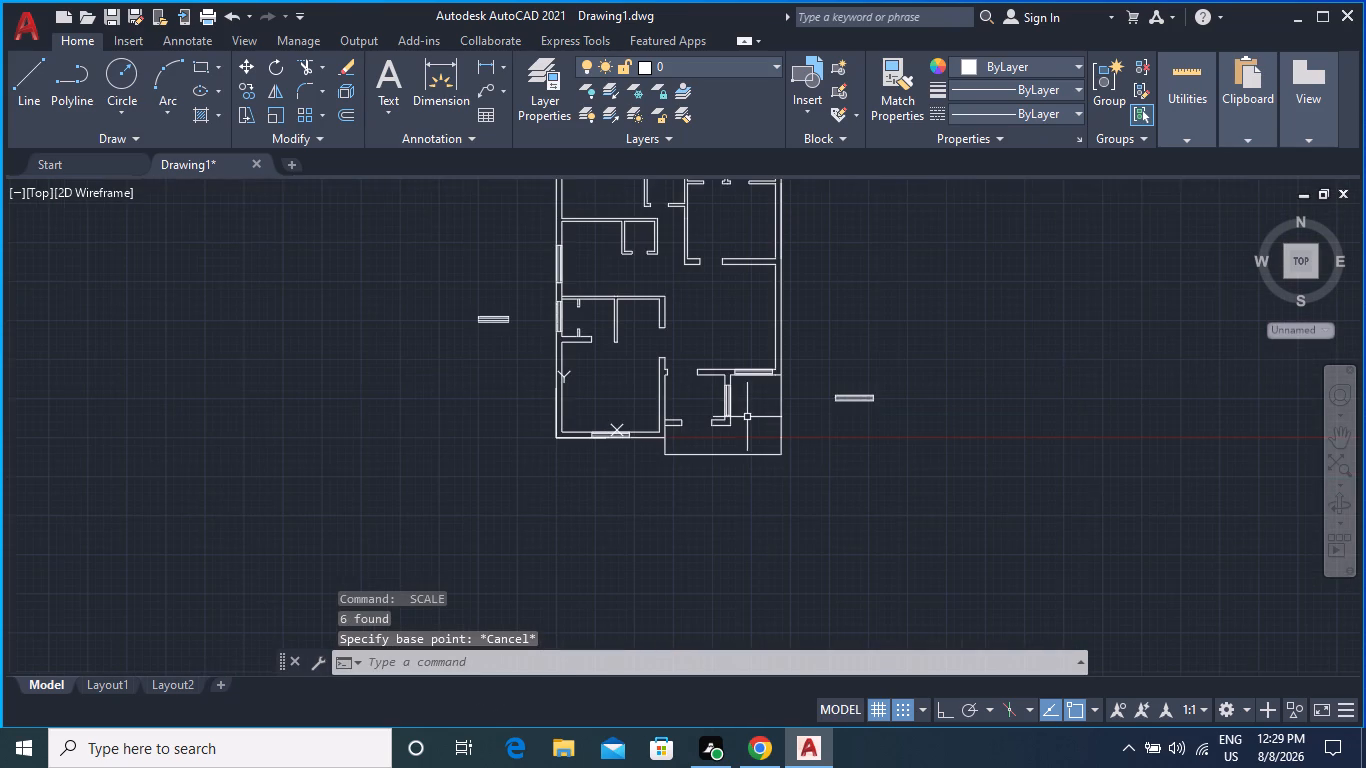
middle_drag(830, 441, 794, 540)
scroll(836, 537, up, 1)
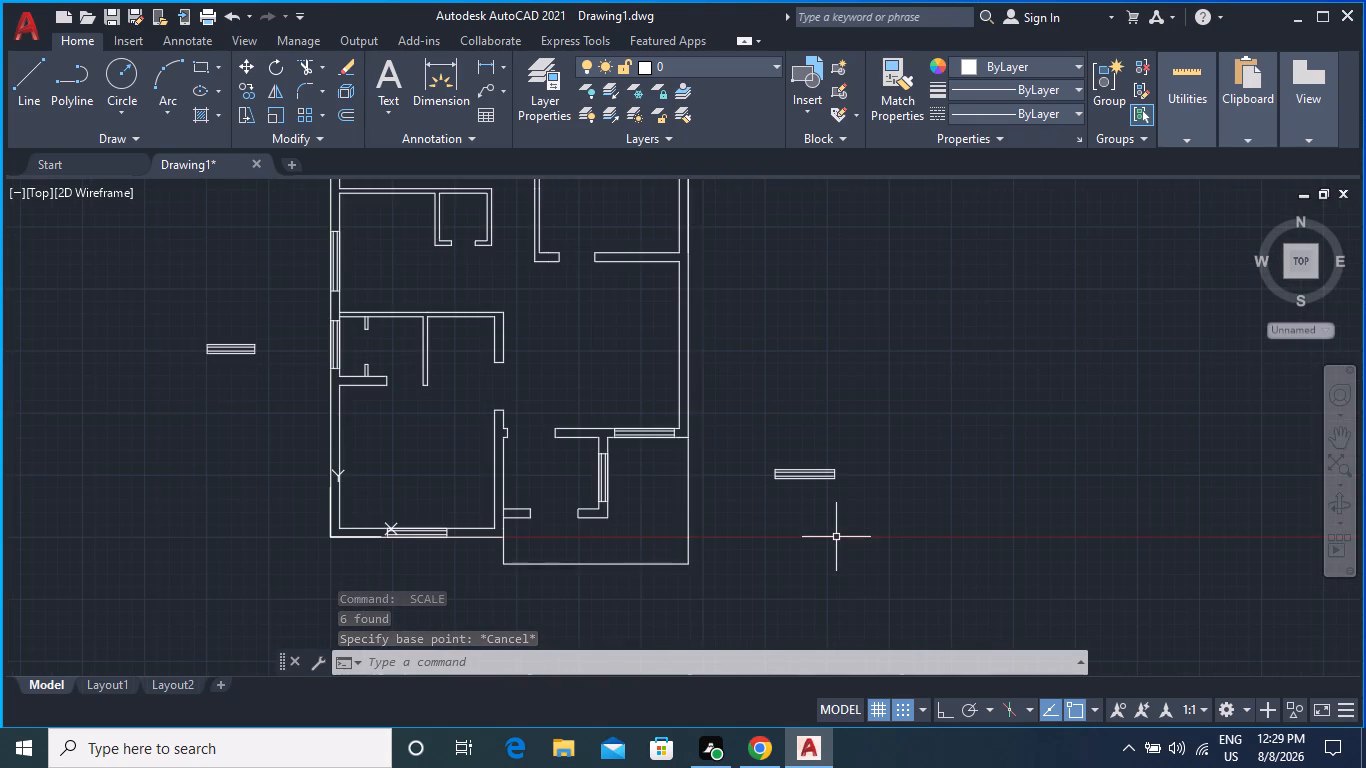
middle_drag(754, 437, 774, 479)
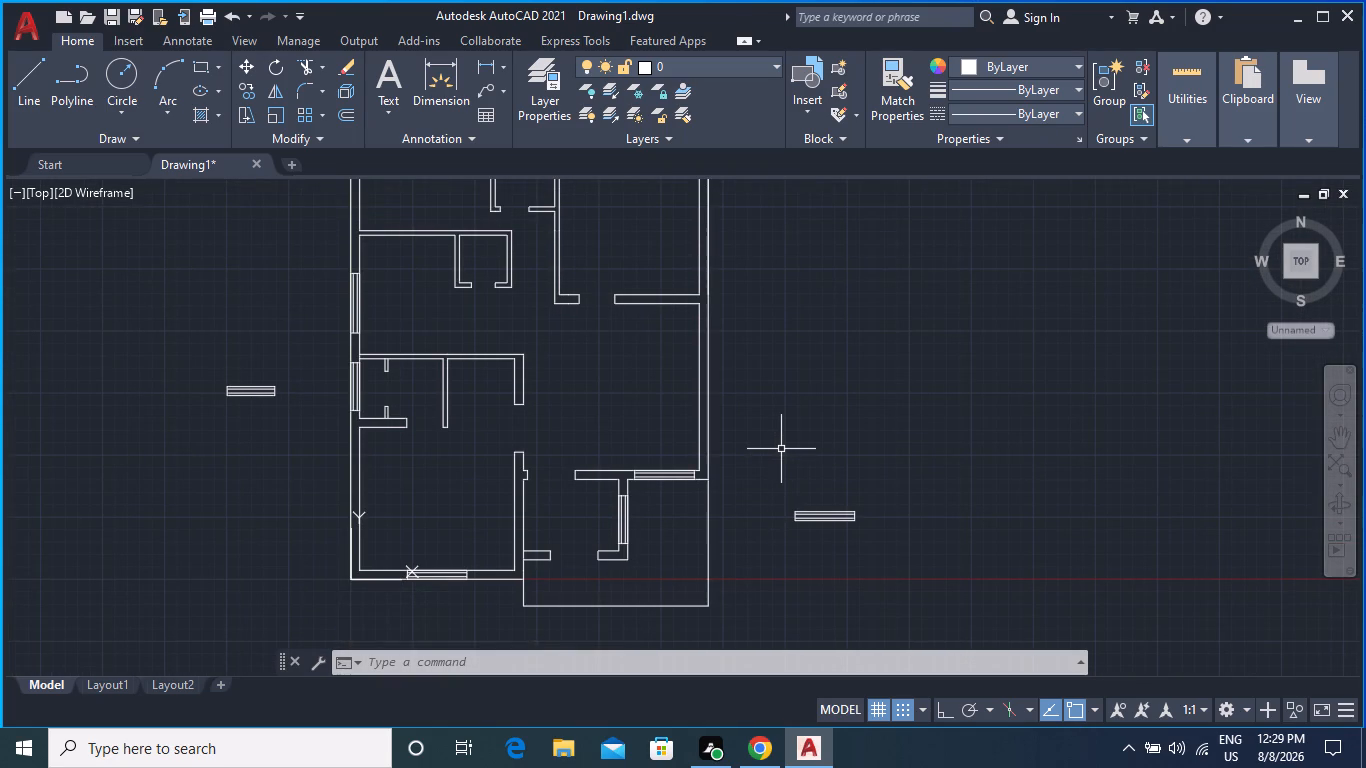
scroll(688, 494, up, 2)
middle_drag(618, 521, 698, 443)
scroll(642, 467, up, 2)
middle_drag(619, 479, 679, 406)
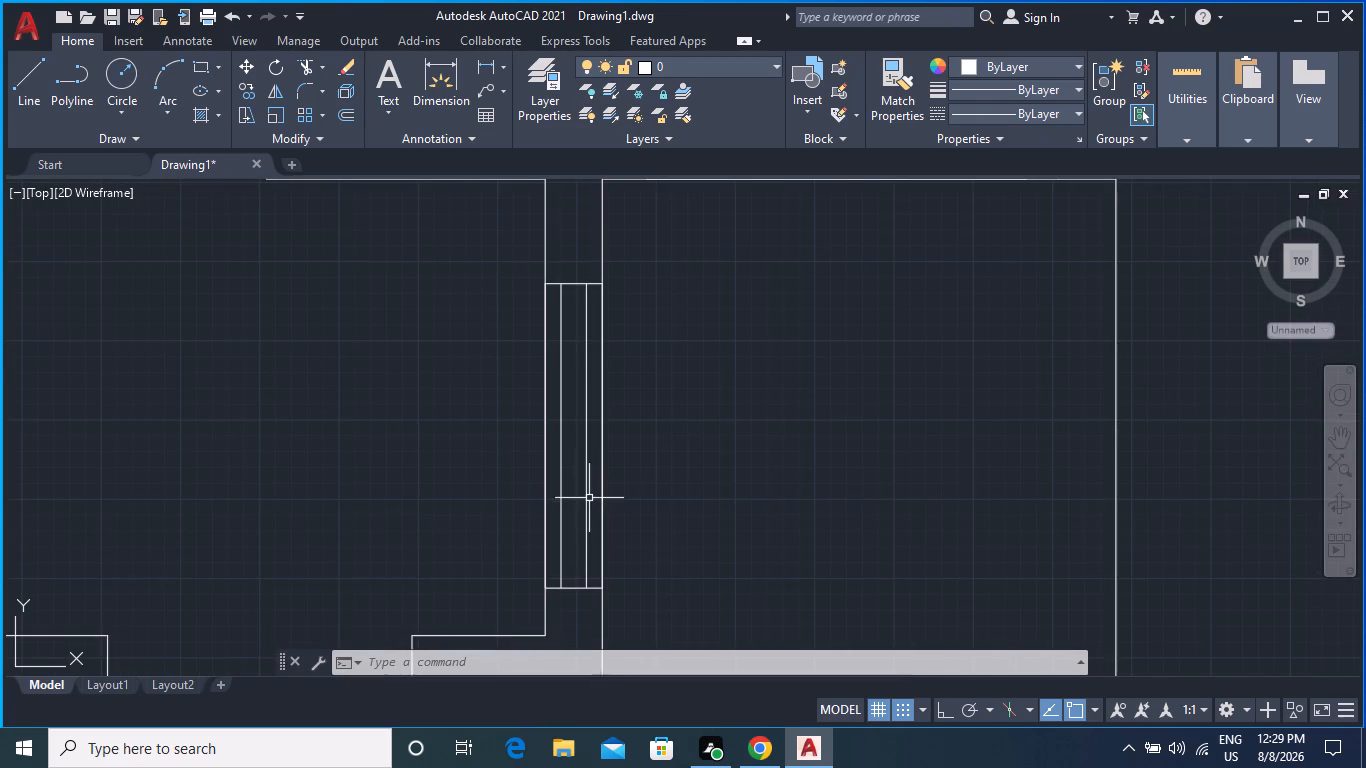
scroll(708, 480, down, 2)
scroll(850, 445, down, 1)
middle_drag(946, 440, 881, 443)
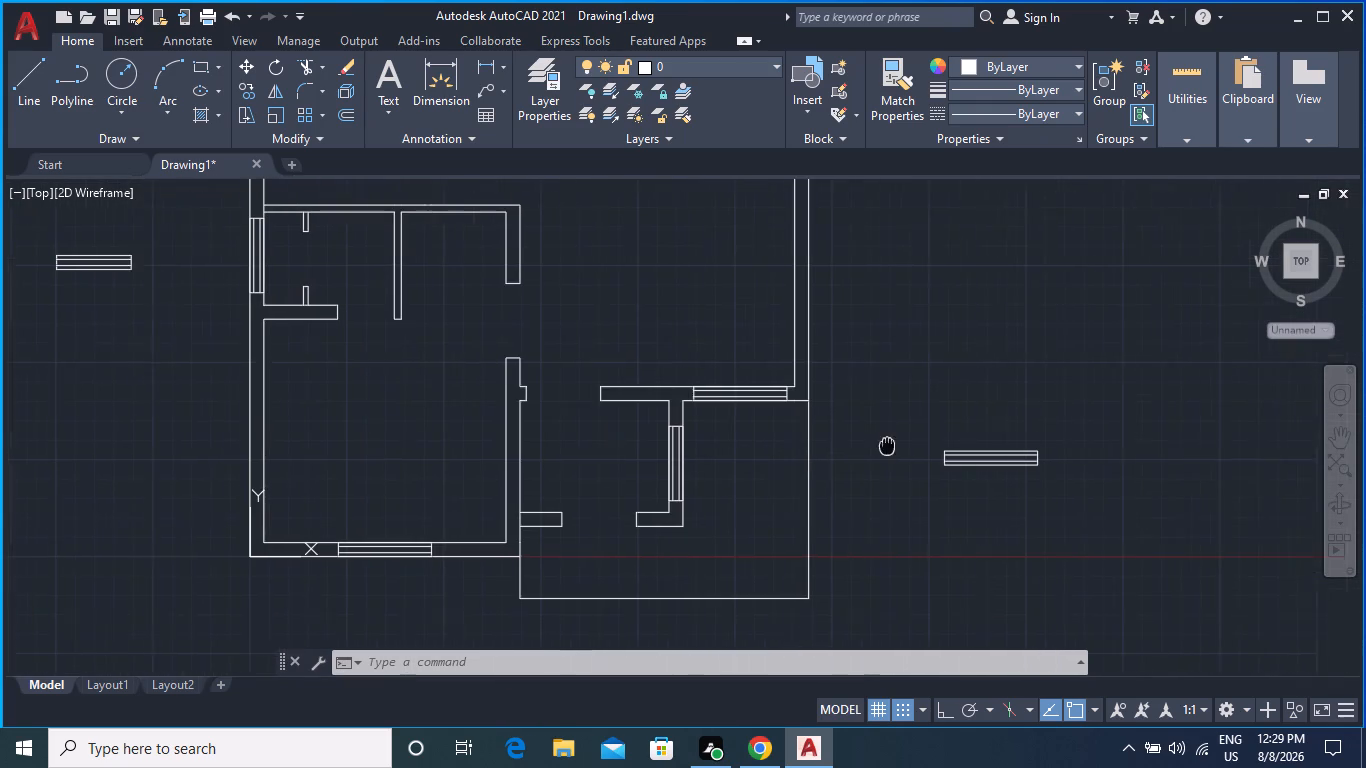
middle_drag(881, 443, 834, 408)
scroll(839, 425, down, 1)
middle_drag(817, 387, 850, 492)
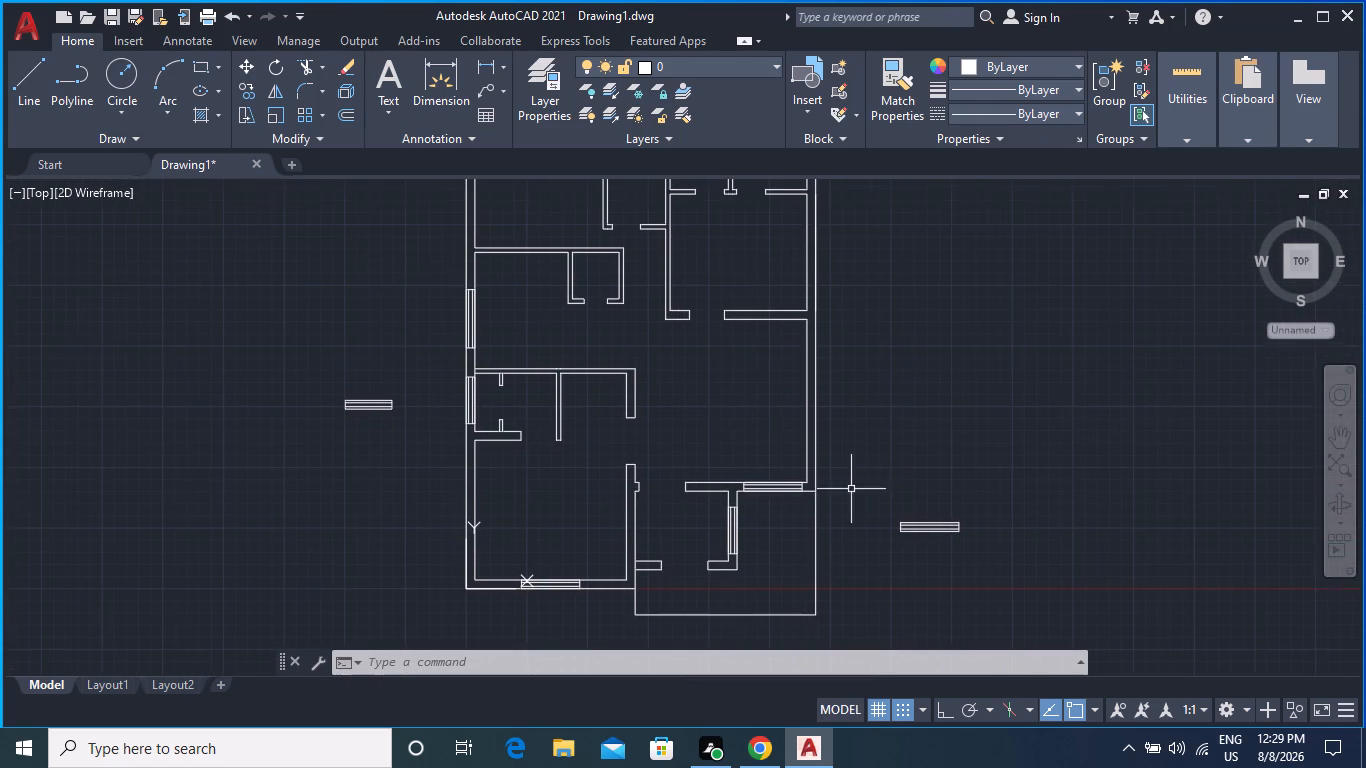
scroll(861, 378, down, 1)
middle_drag(863, 368, 853, 501)
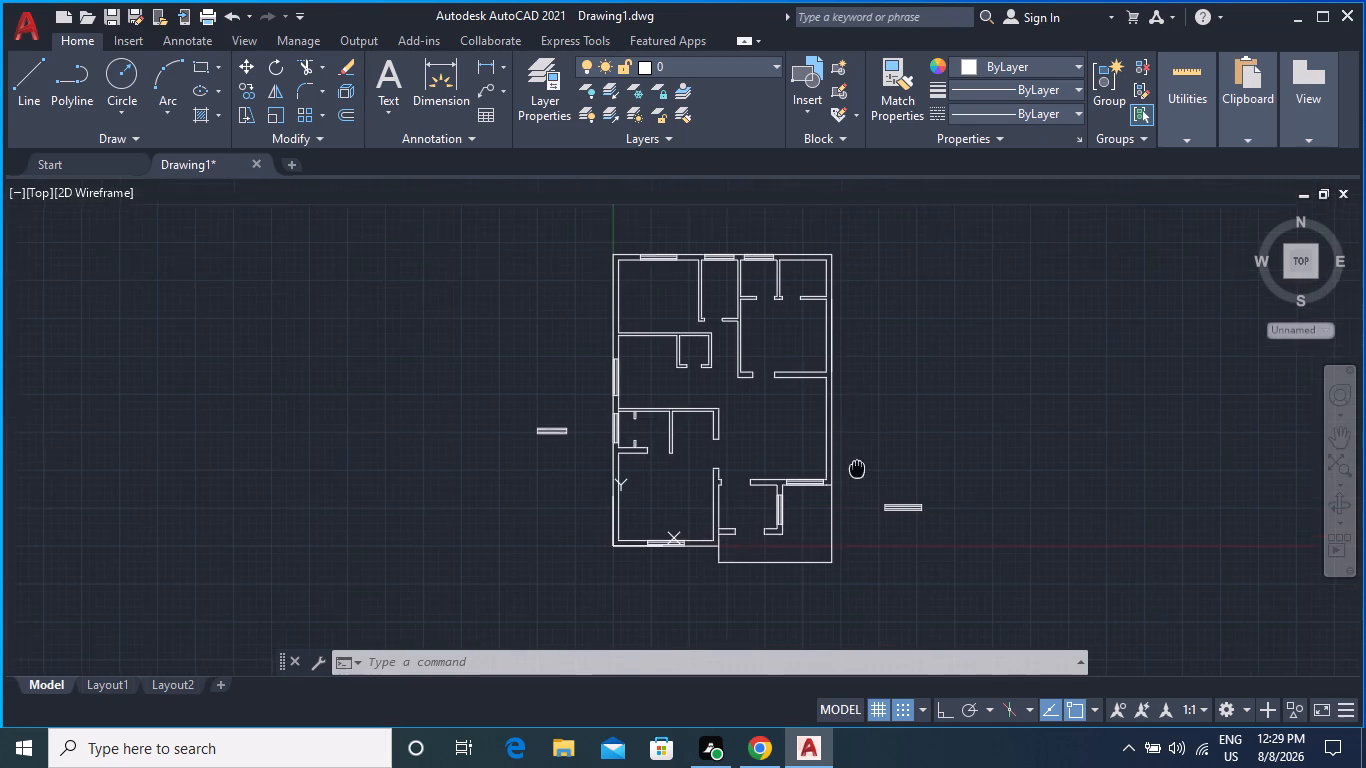
middle_drag(853, 501, 852, 508)
Measure the inside width of the northeast corner room along its north wall.
scroll(836, 340, up, 1)
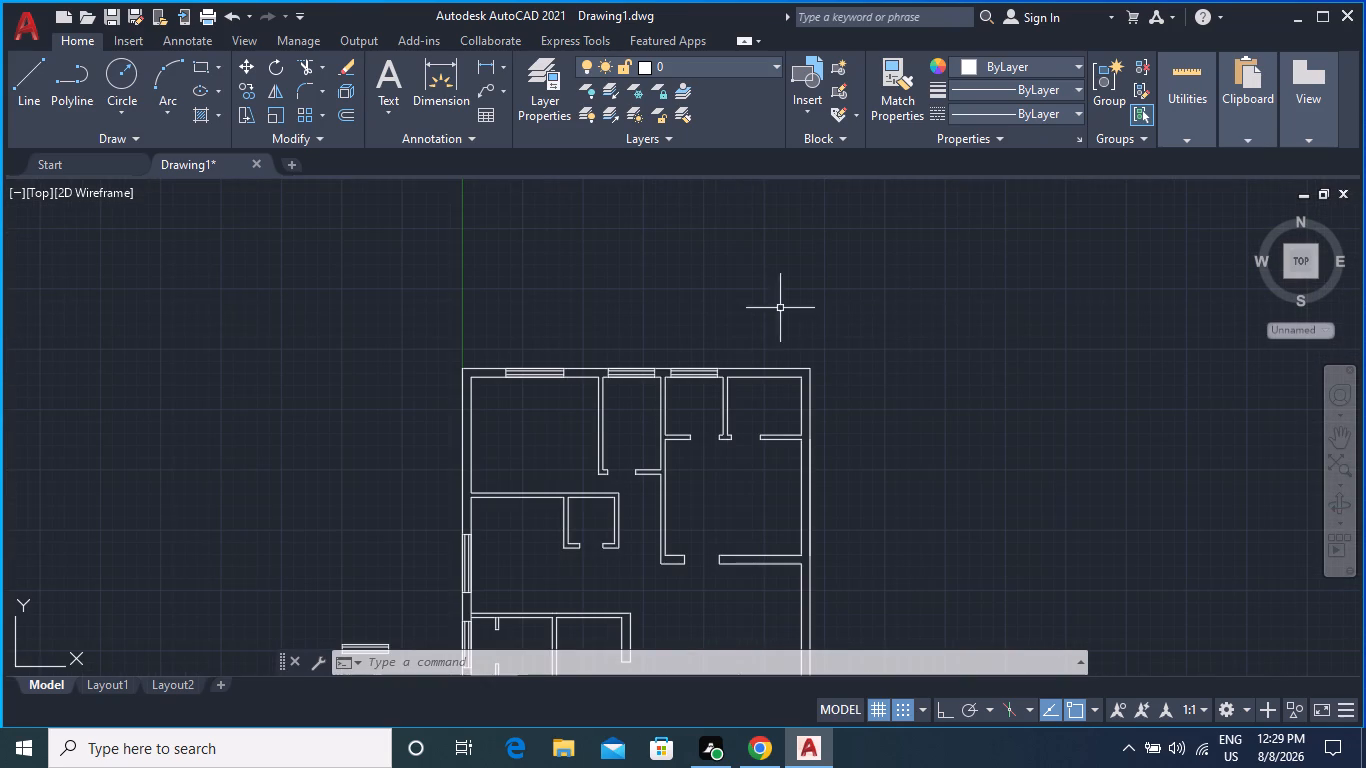
scroll(769, 312, up, 2)
click(433, 74)
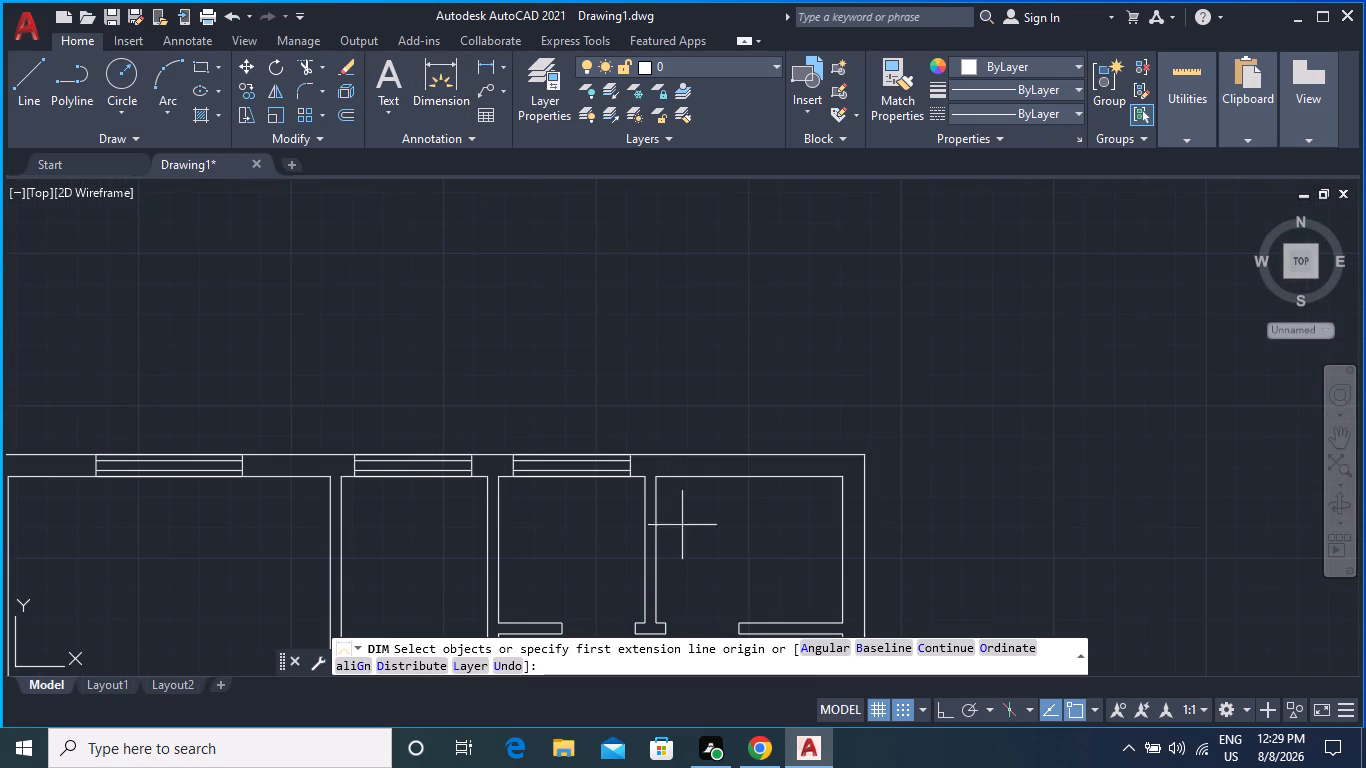
click(656, 482)
click(842, 479)
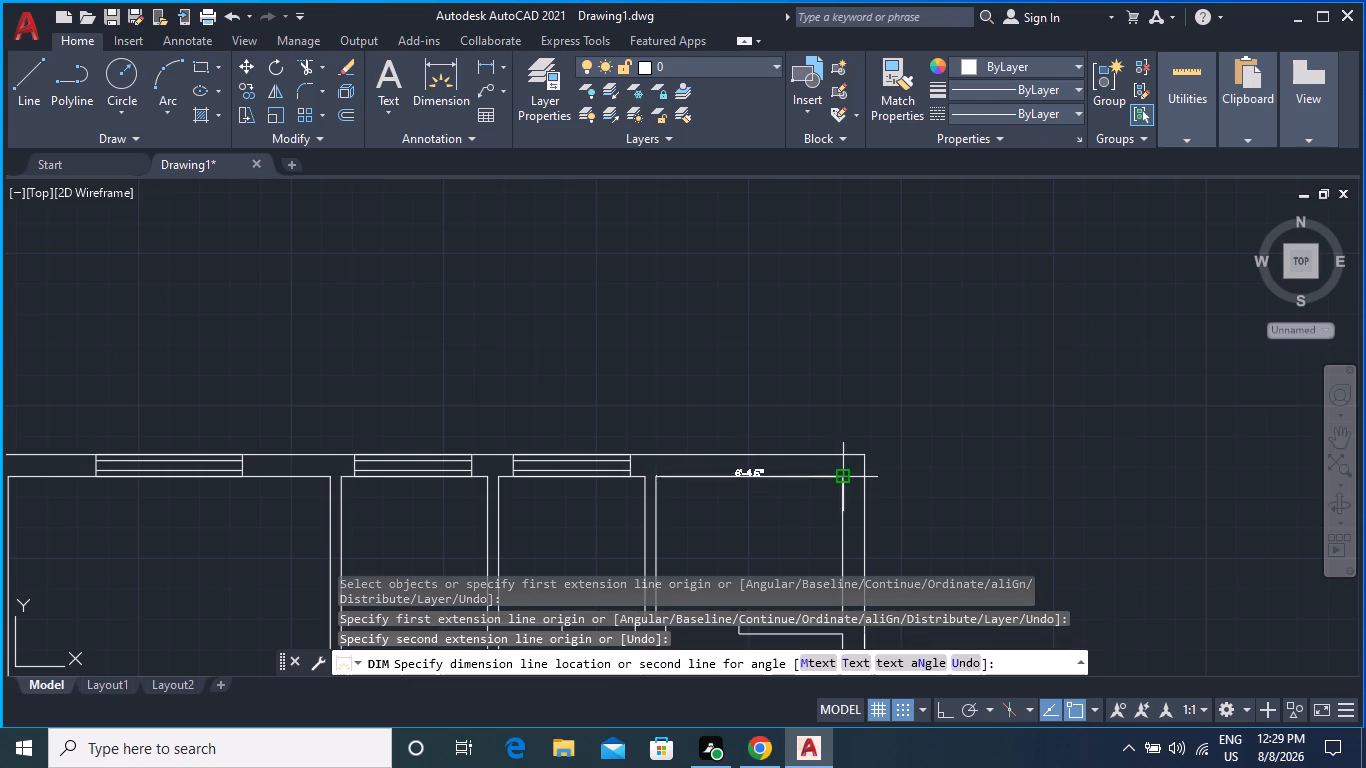
key(Escape)
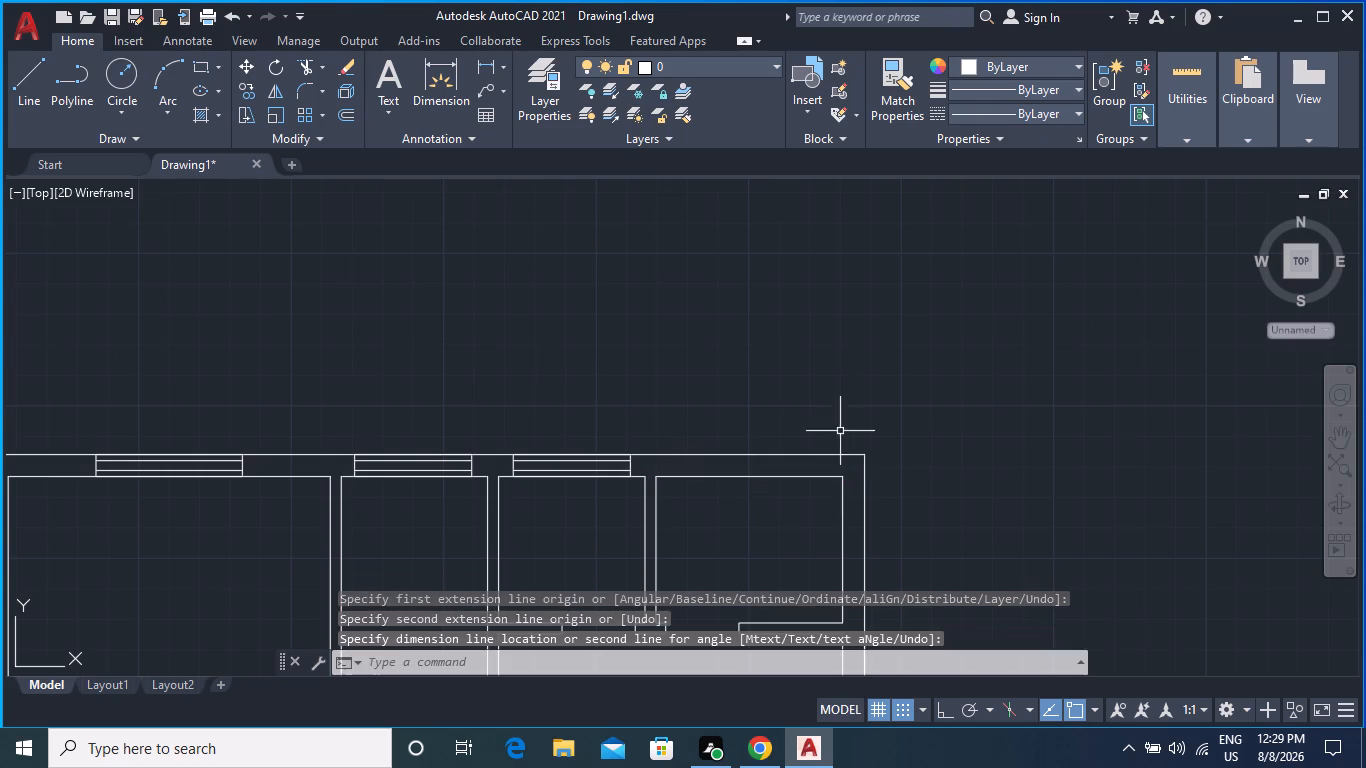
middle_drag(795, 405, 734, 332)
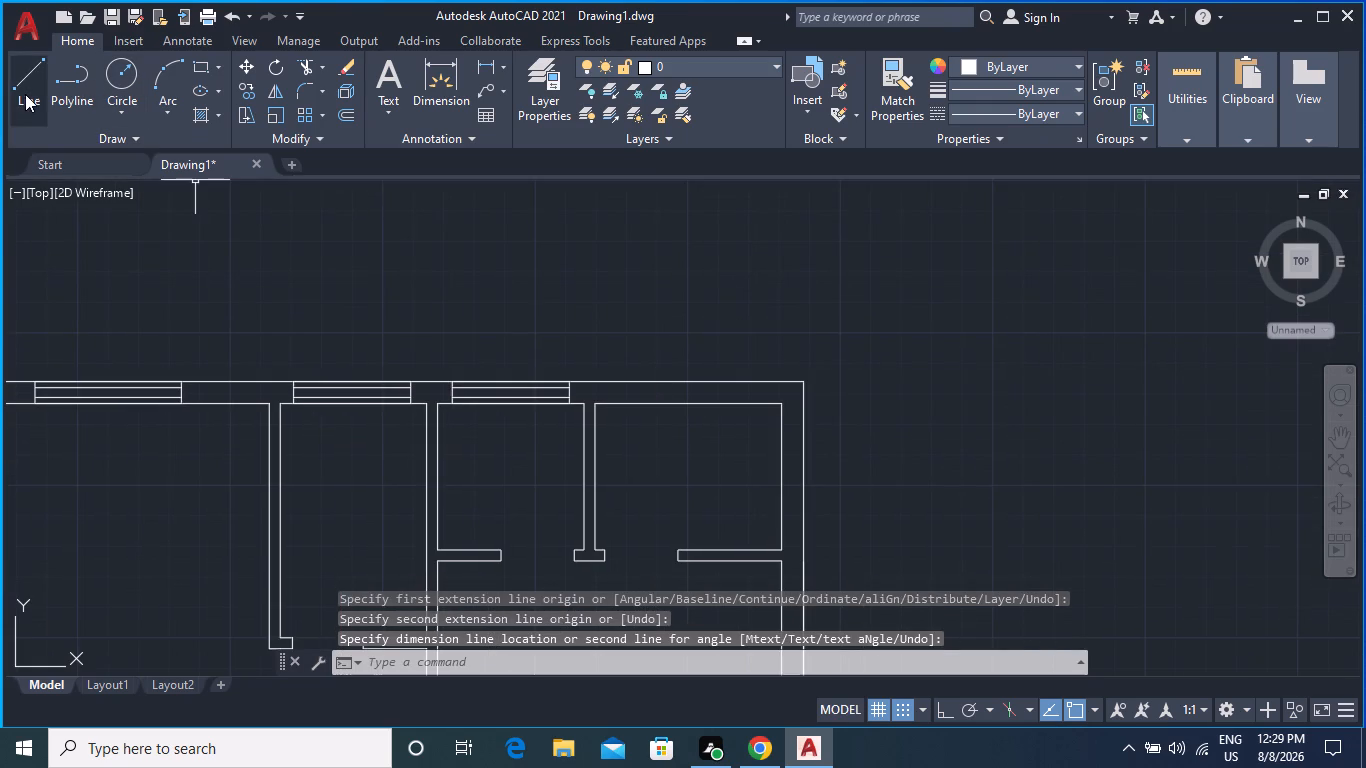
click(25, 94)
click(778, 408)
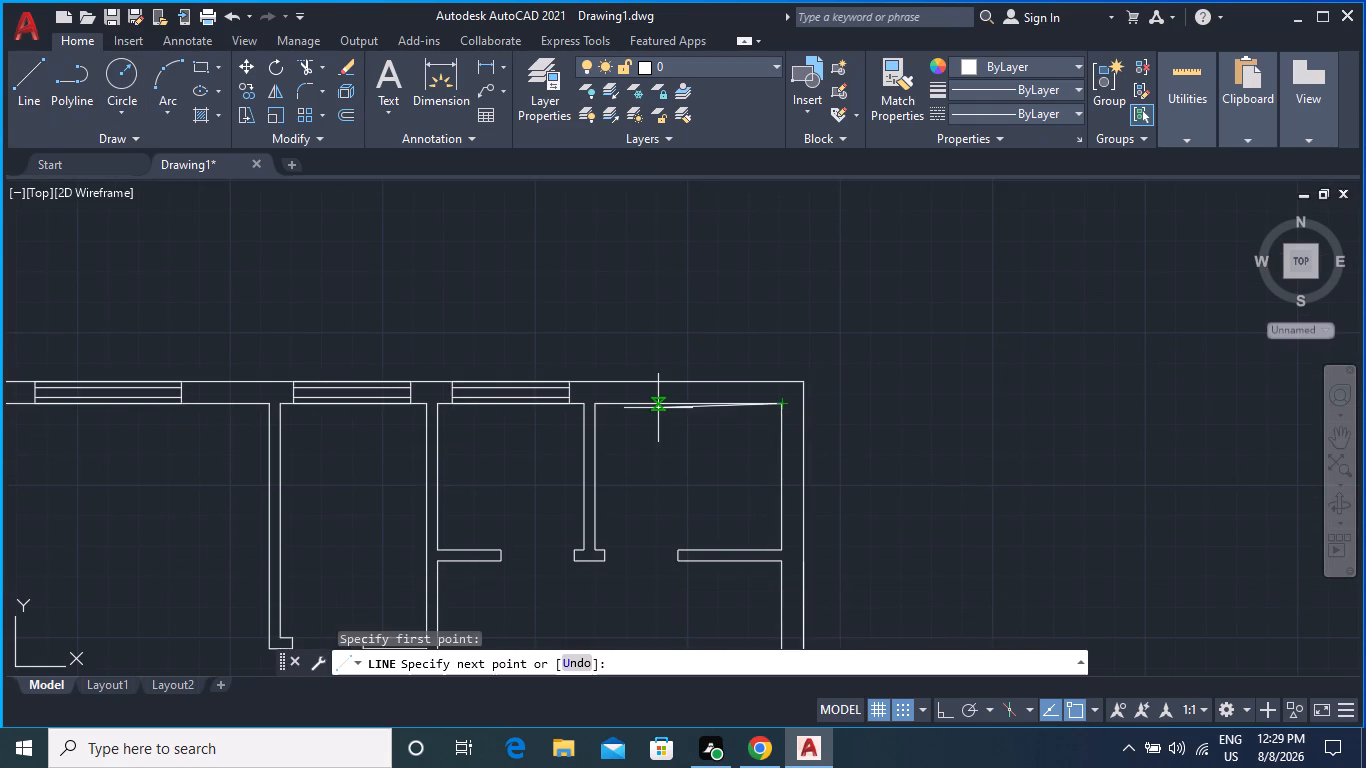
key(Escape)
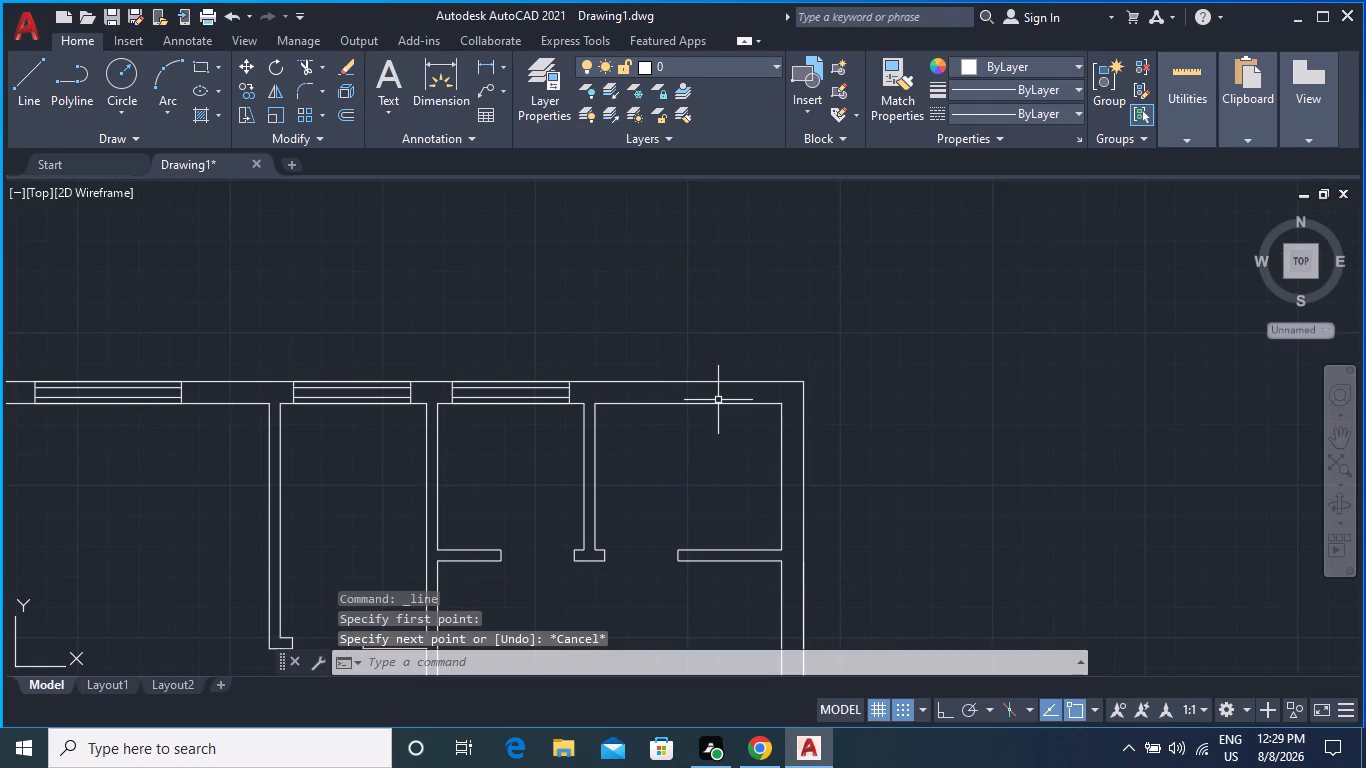
Draw a line from the northeast corner room's inner northeast corner, tracked 3' west along the wall and continued perpendicularly across the north wall.
key(l)
key(Return)
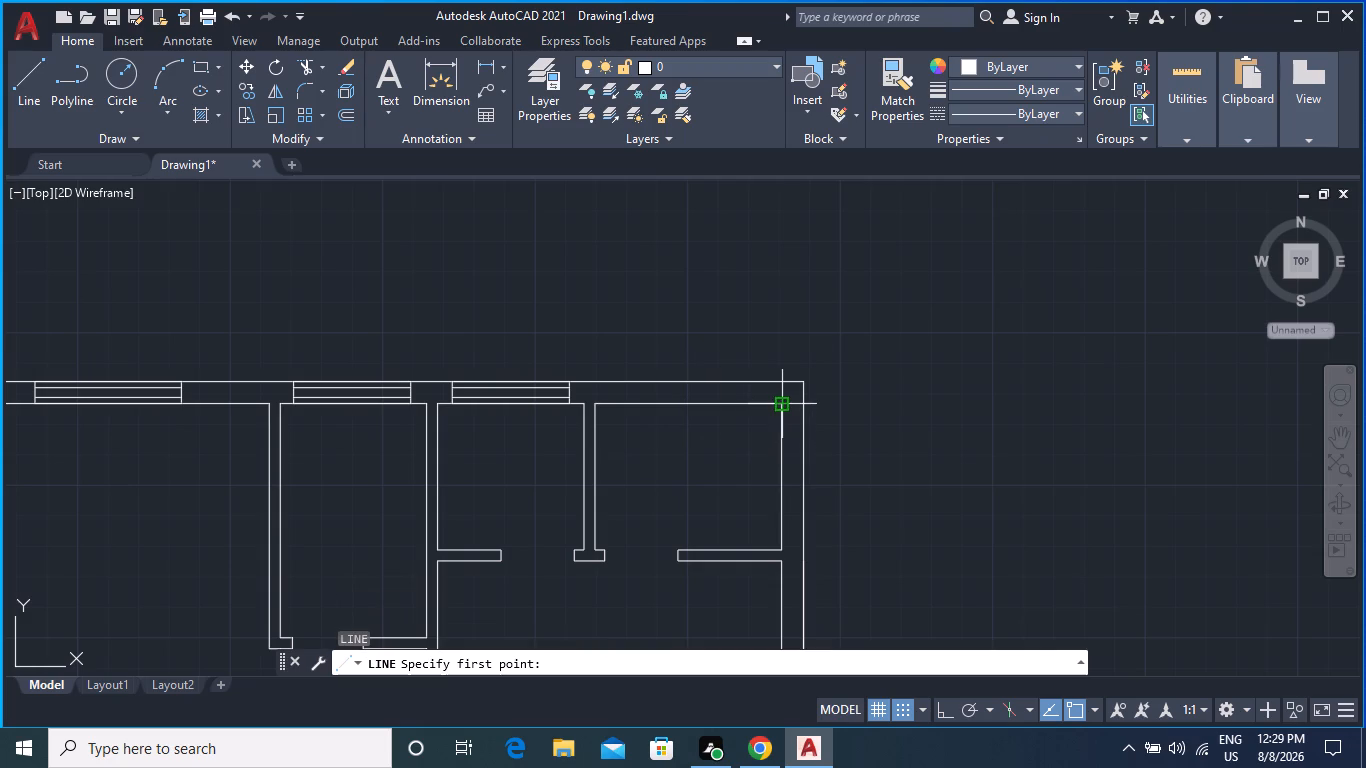
click(778, 405)
text(tk)
key(Return)
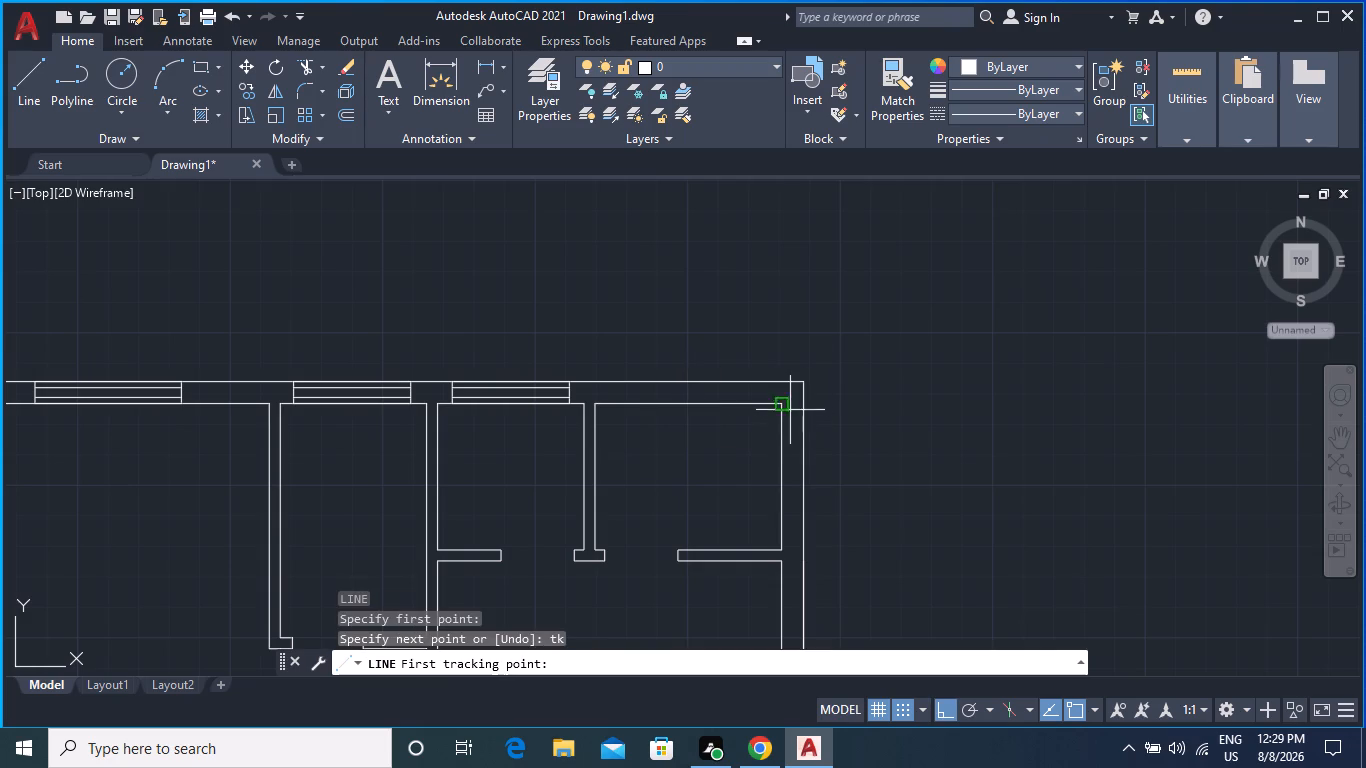
click(786, 404)
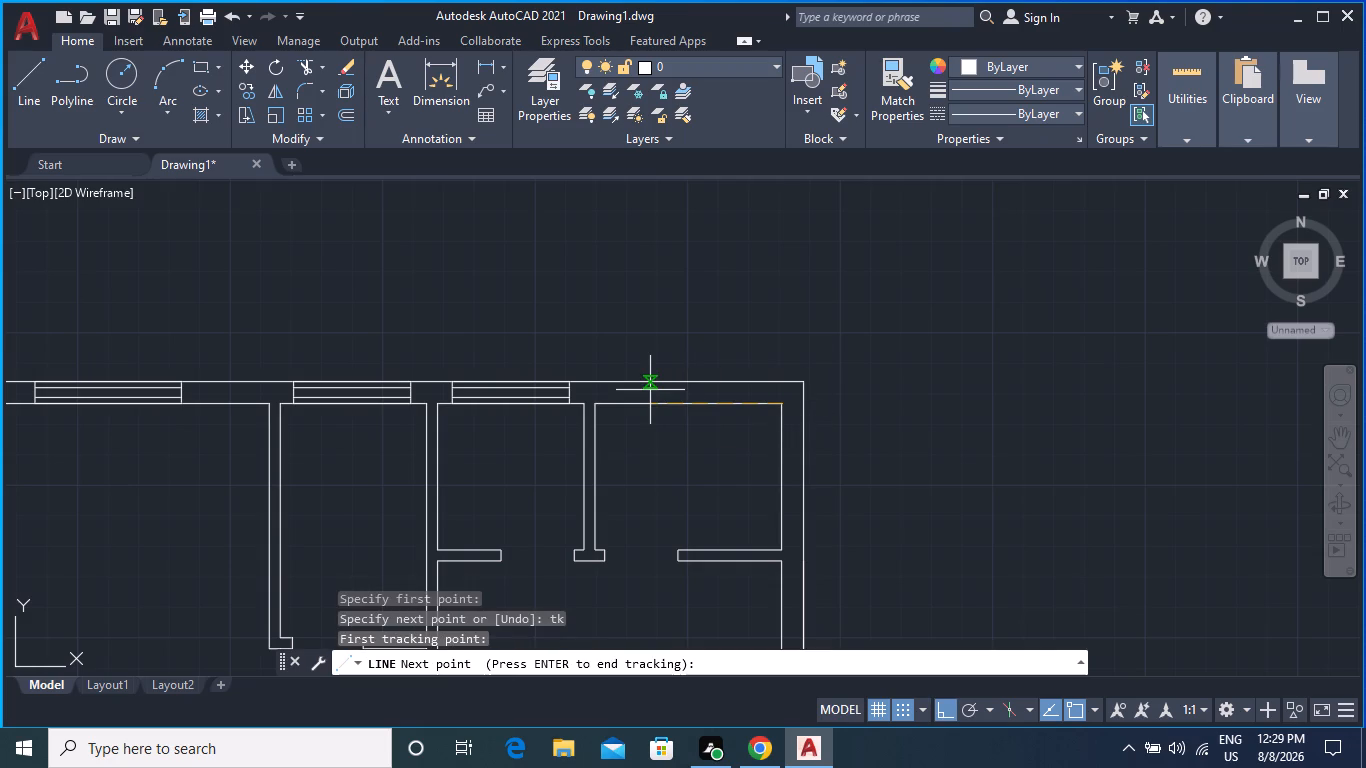
key(3)
key(apostrophe)
key(Return)
key(Return)
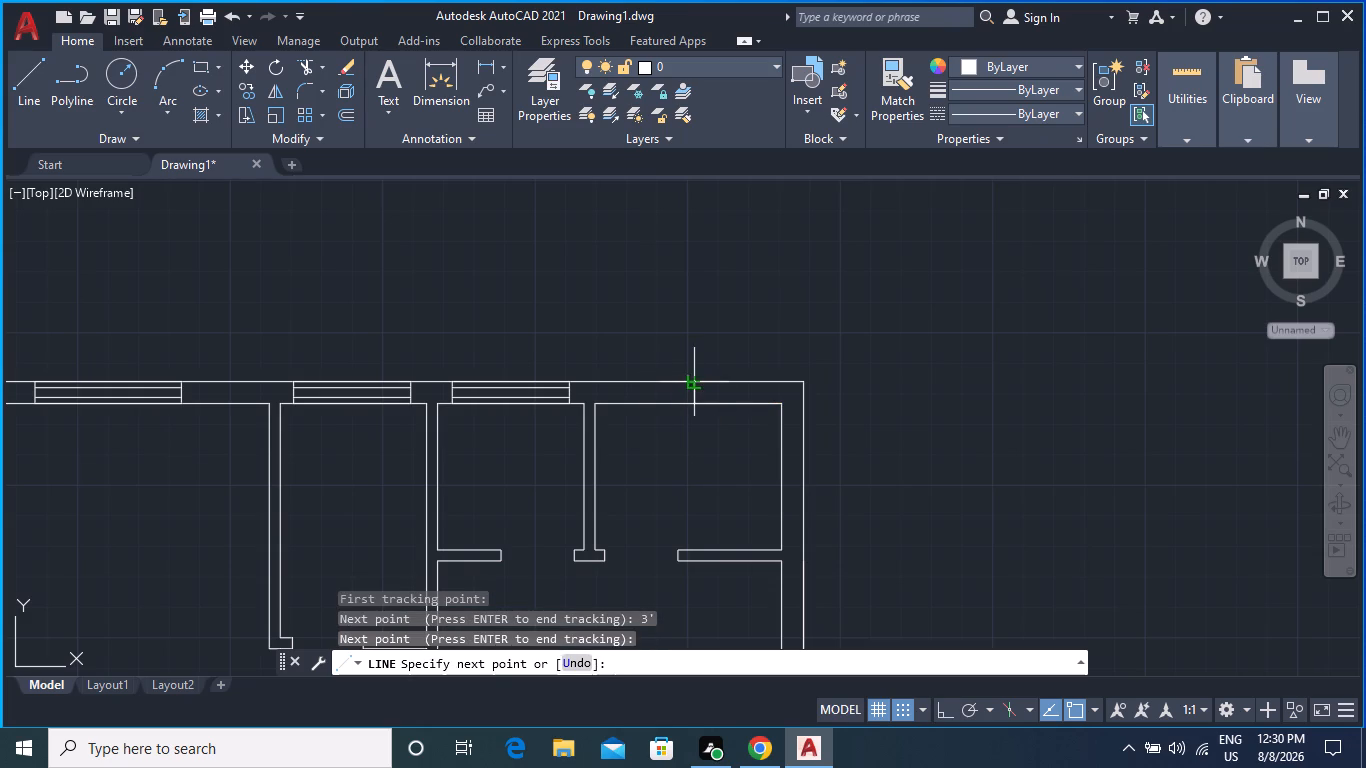
click(699, 386)
key(Escape)
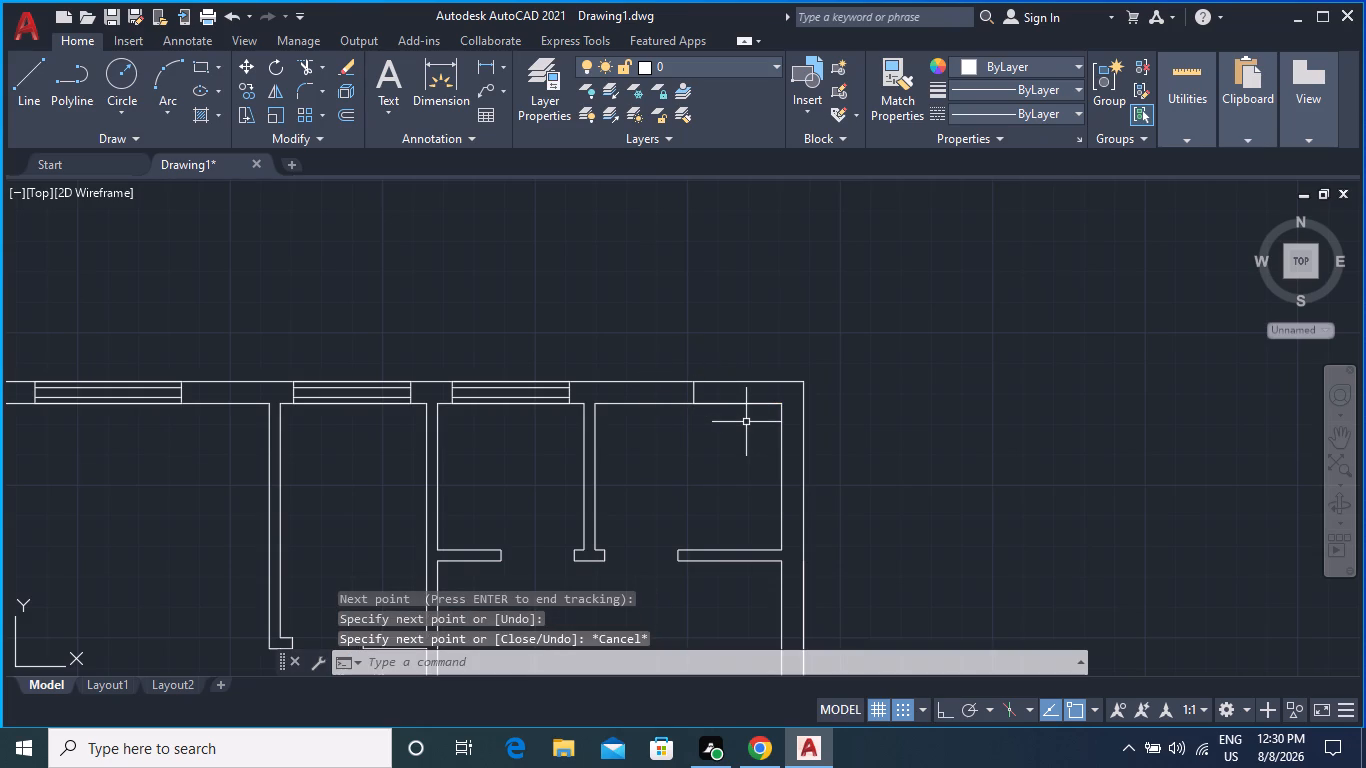
Move the short line crossing the northeast room's north wall 1' west along the wall.
scroll(753, 400, up, 1)
scroll(663, 390, up, 1)
click(649, 402)
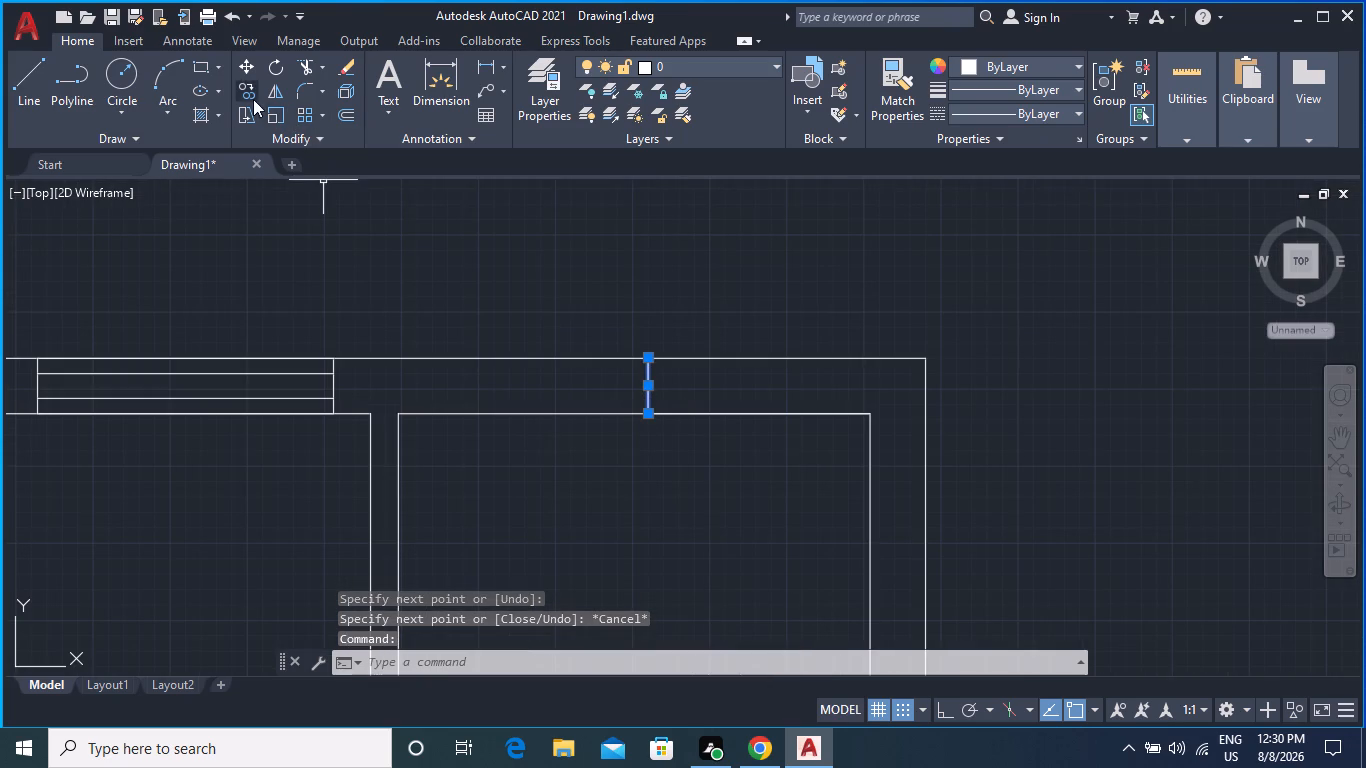
click(243, 68)
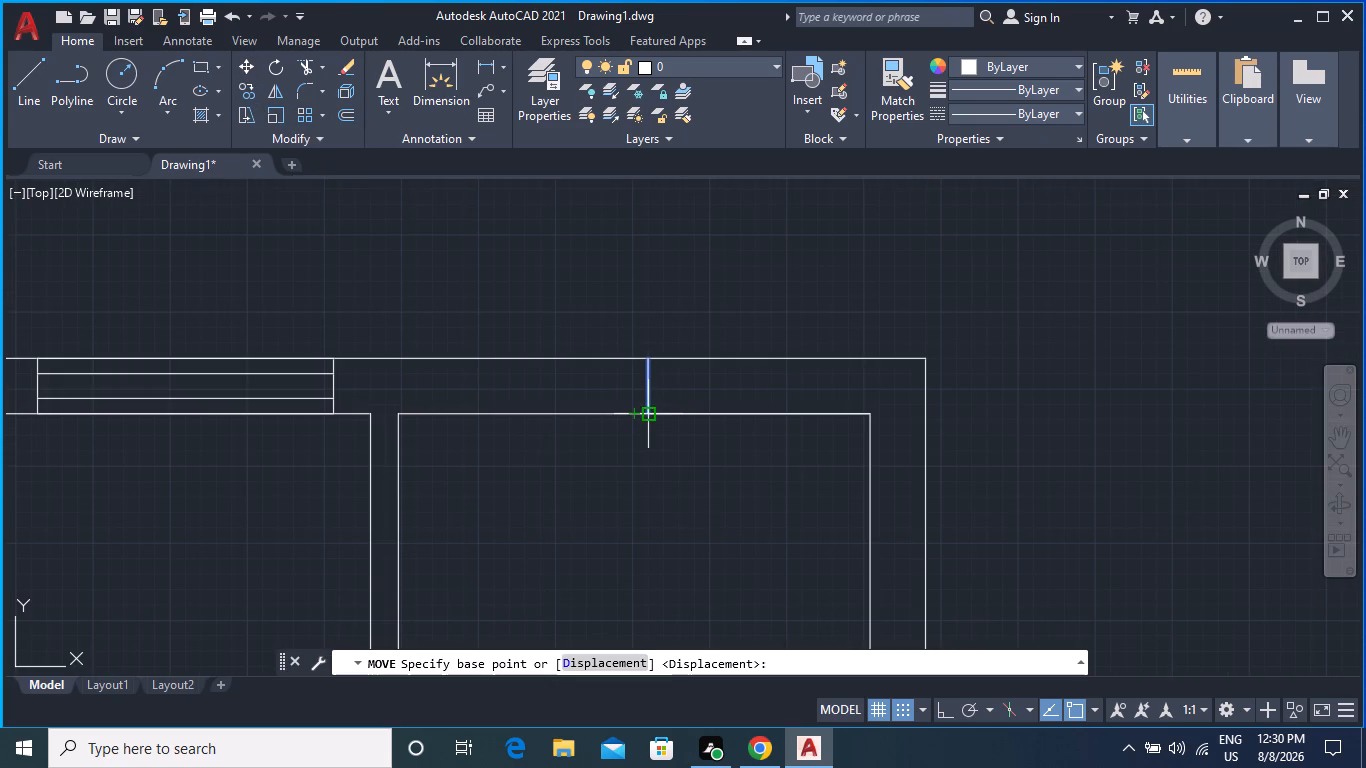
double_click(652, 419)
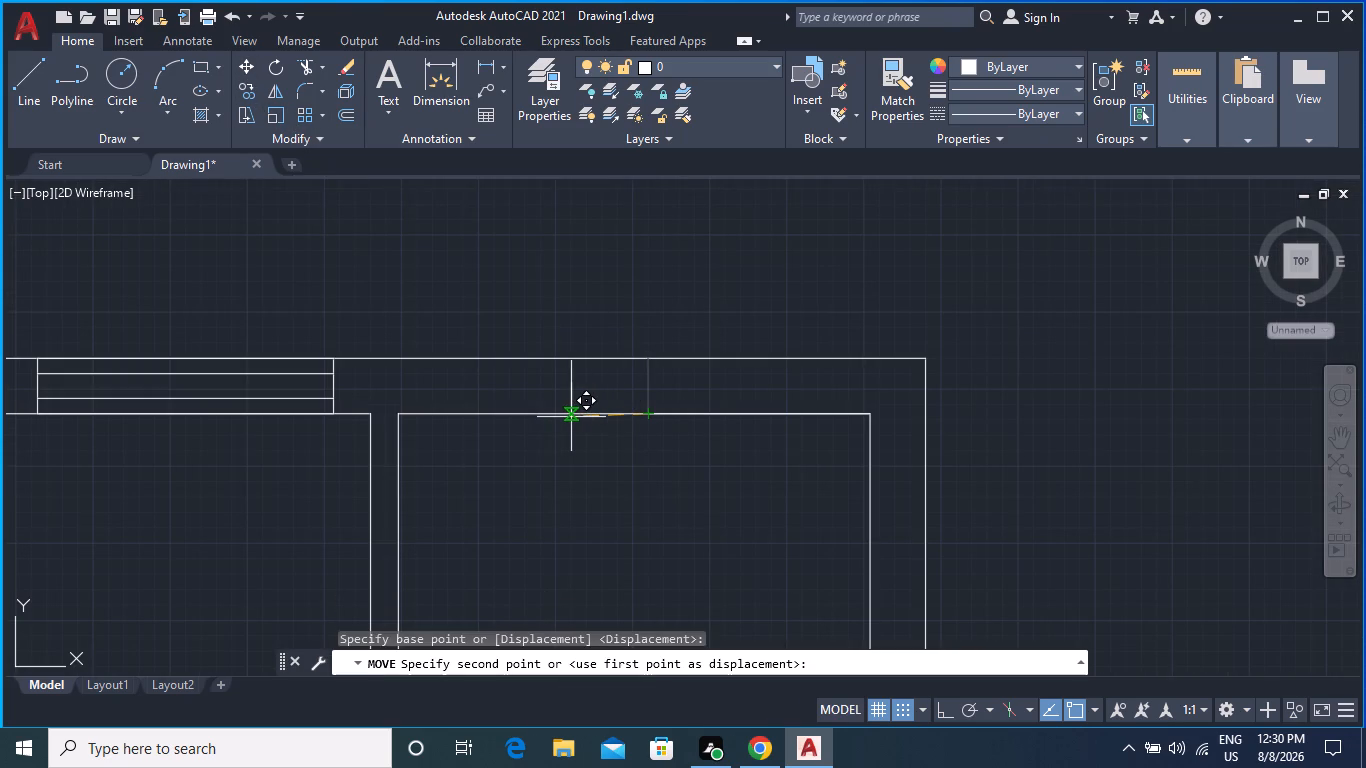
text(1')
key(Return)
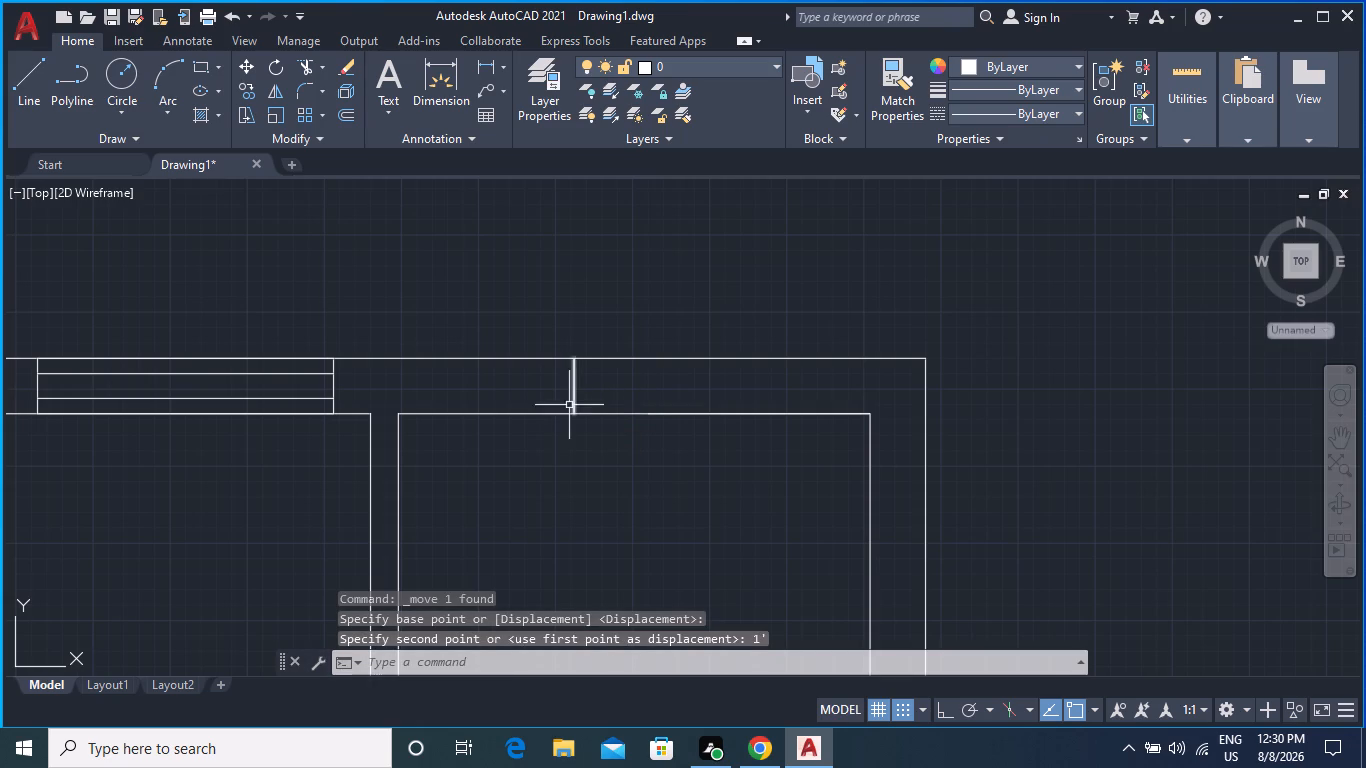
Move the same crossing line another 1' west along the northeast room's north wall.
click(573, 405)
key(space)
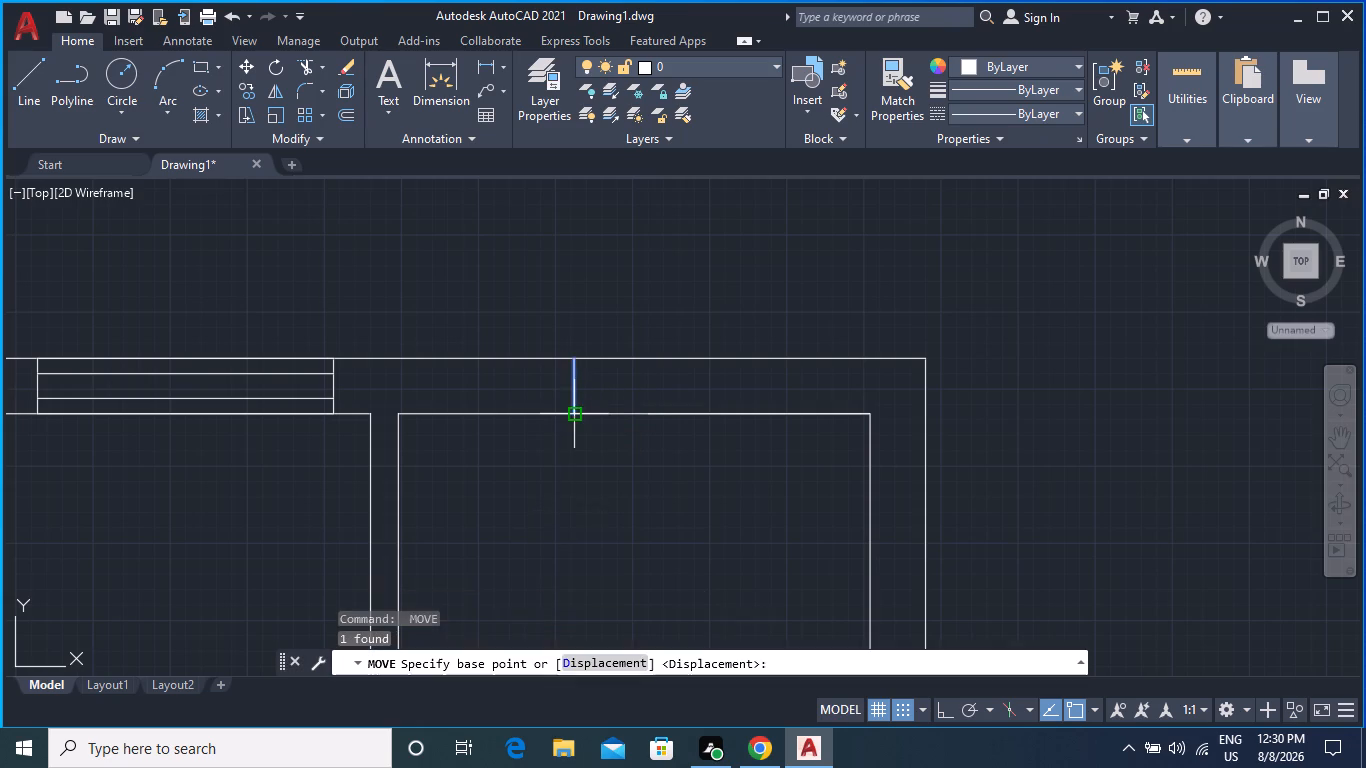
click(577, 418)
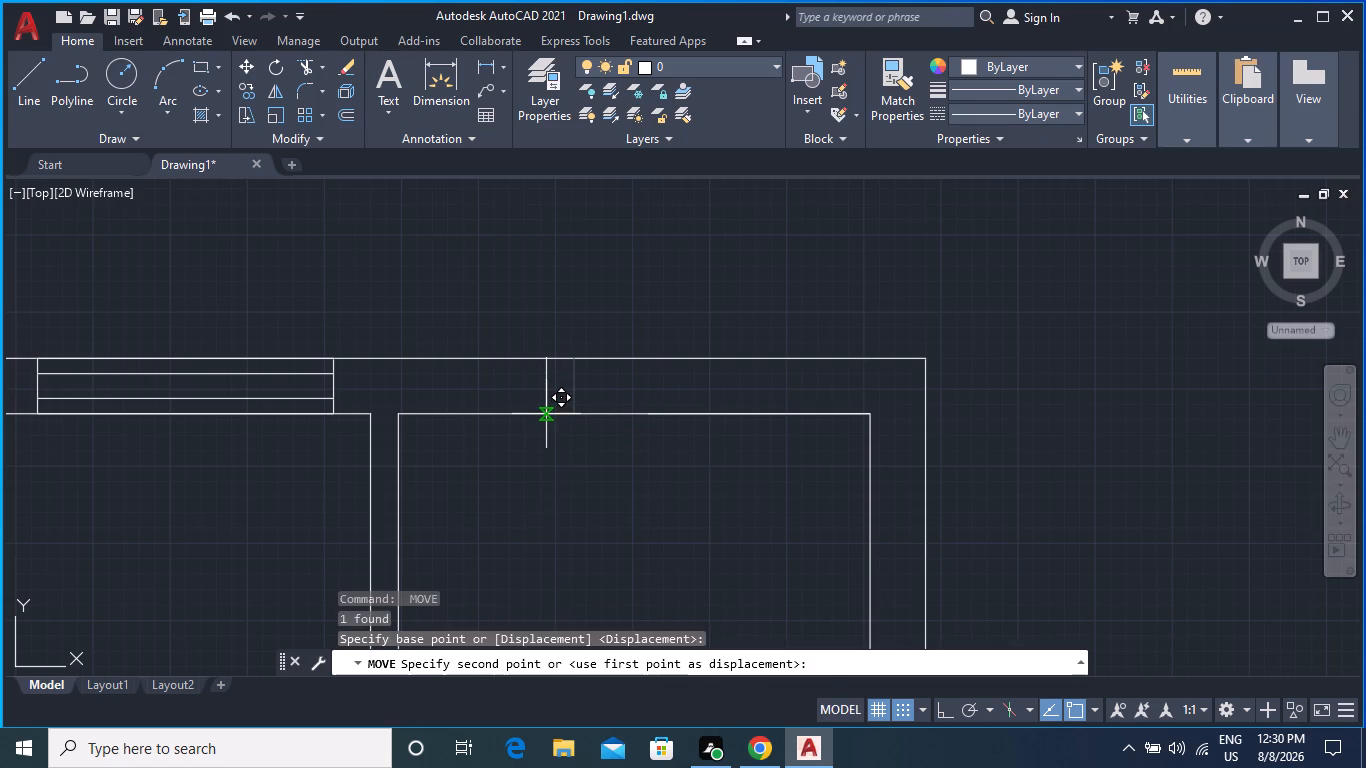
text(1')
key(Return)
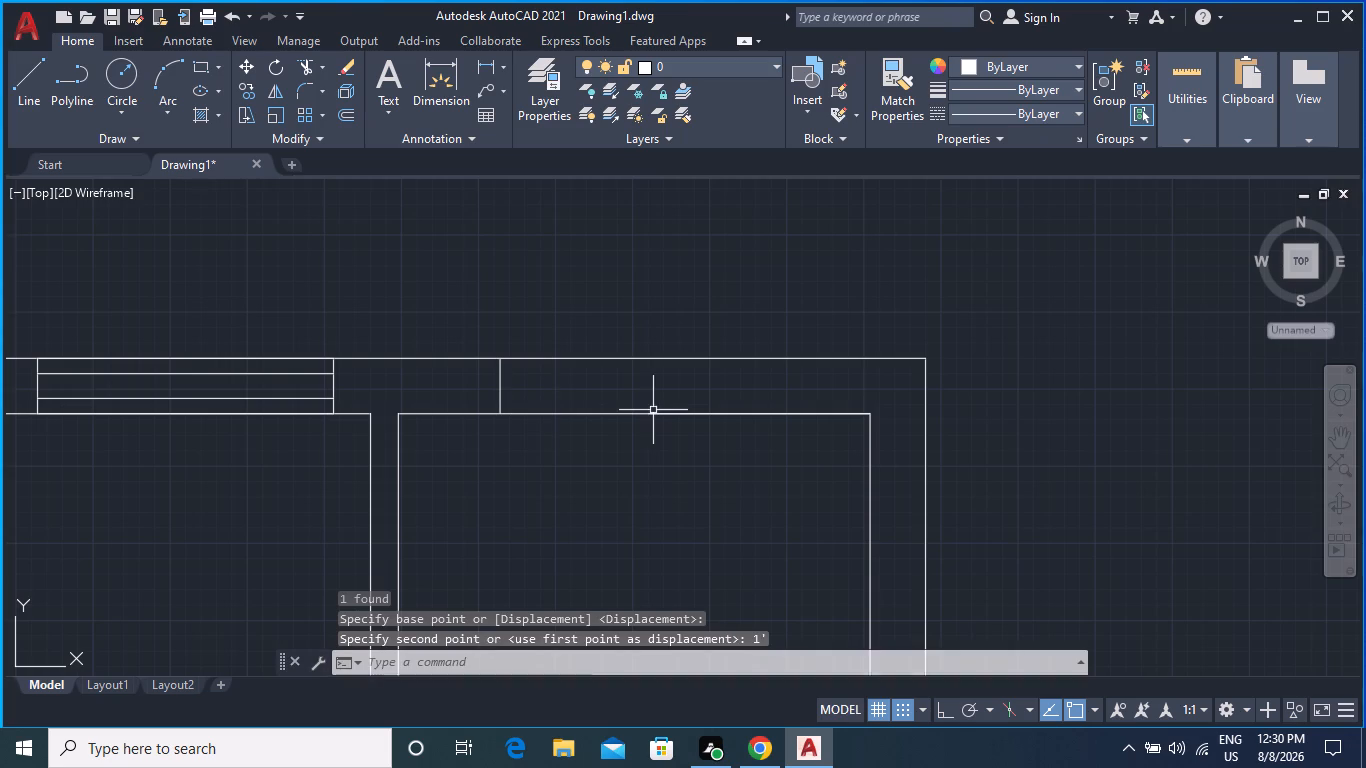
Copy the crossing line 3' east along the north wall to mark the opposite side of the opening.
click(498, 397)
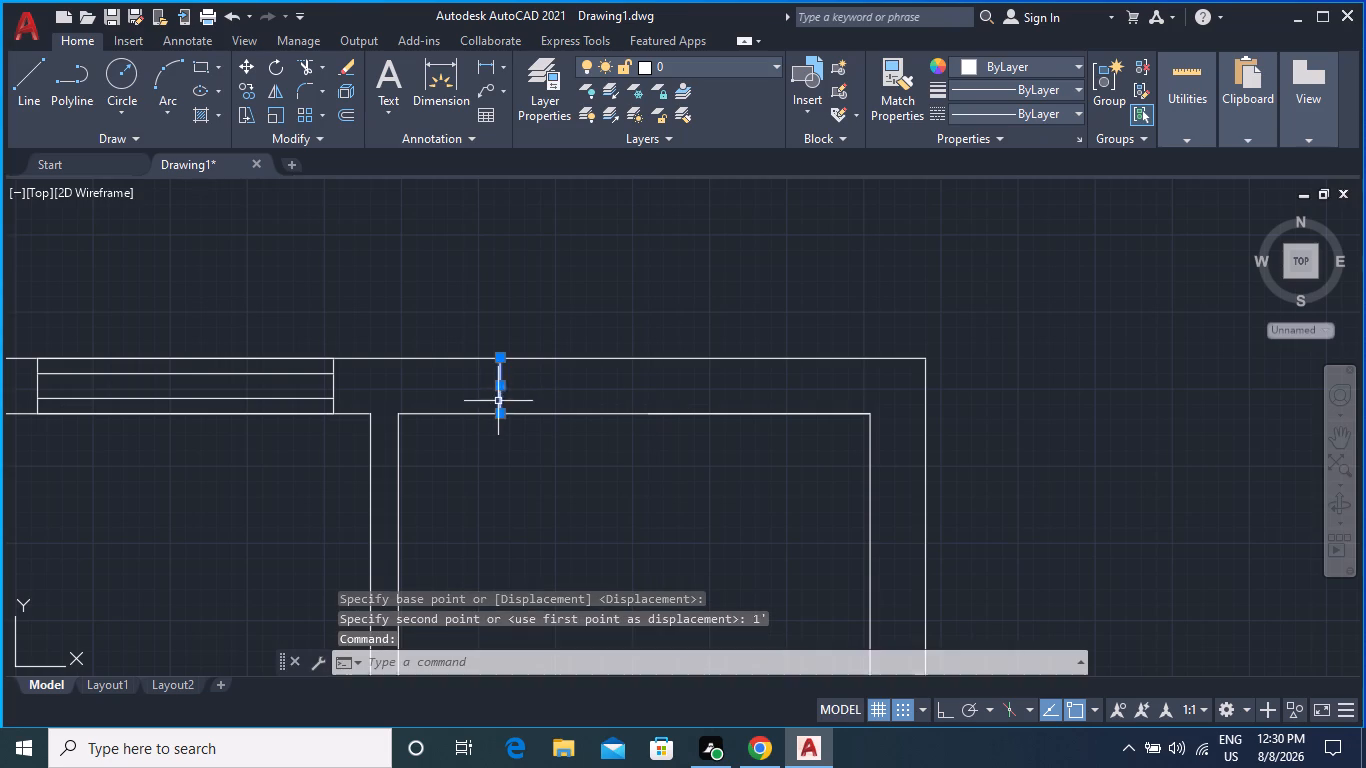
click(244, 93)
click(499, 413)
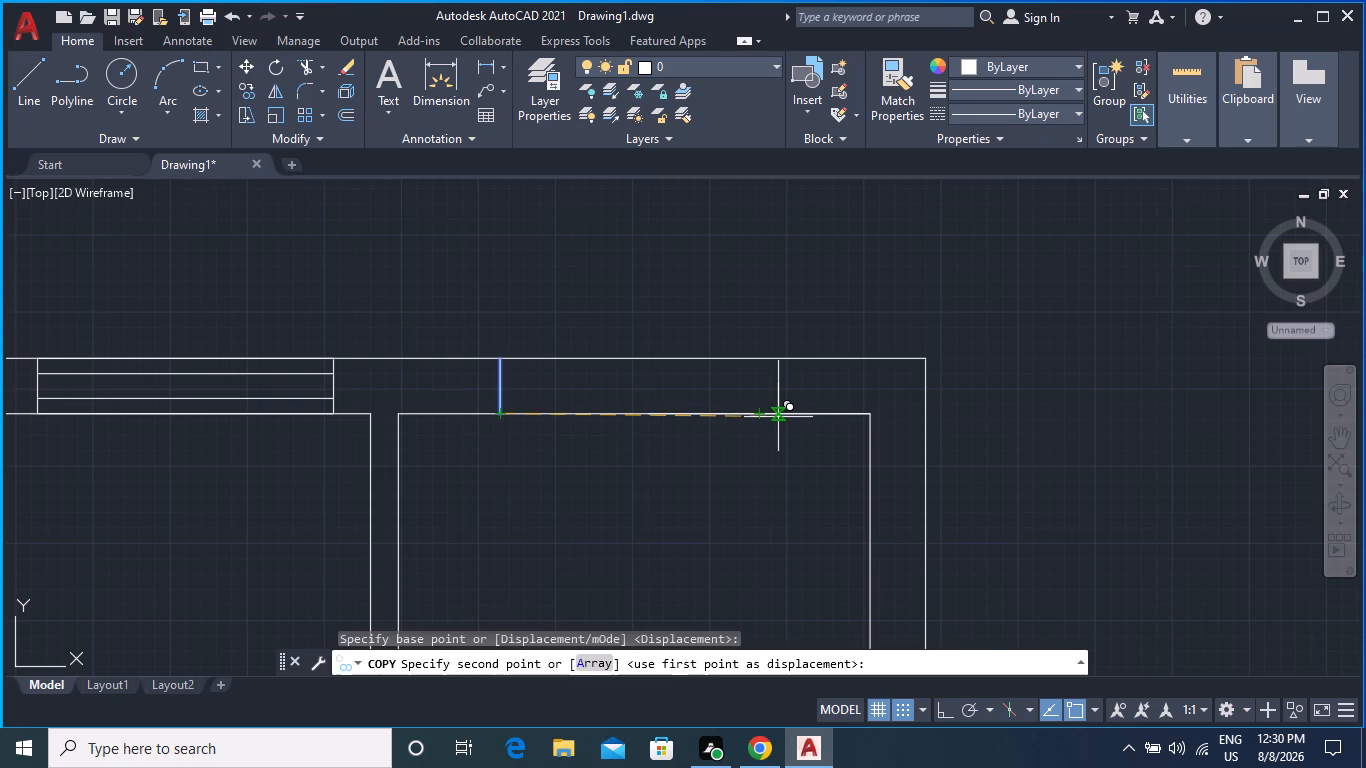
key(3)
key(apostrophe)
key(Return)
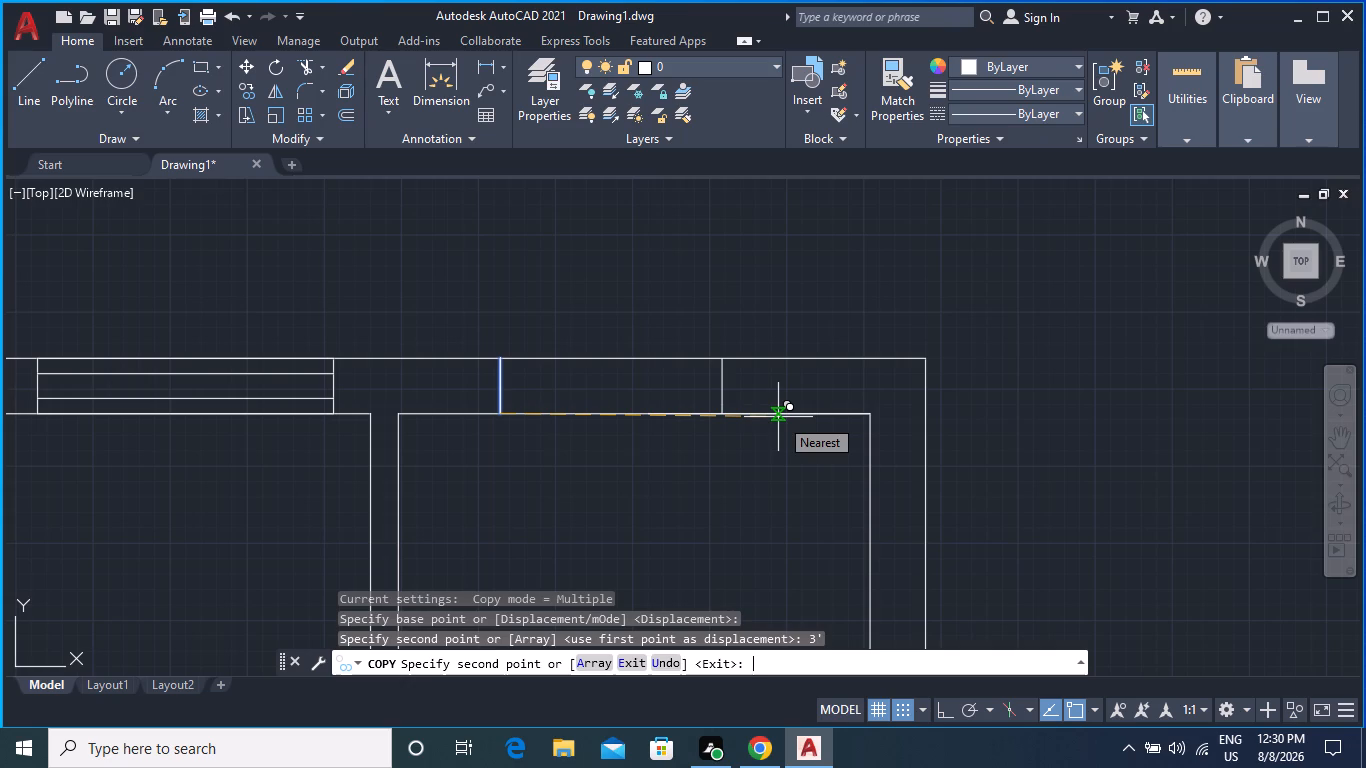
key(space)
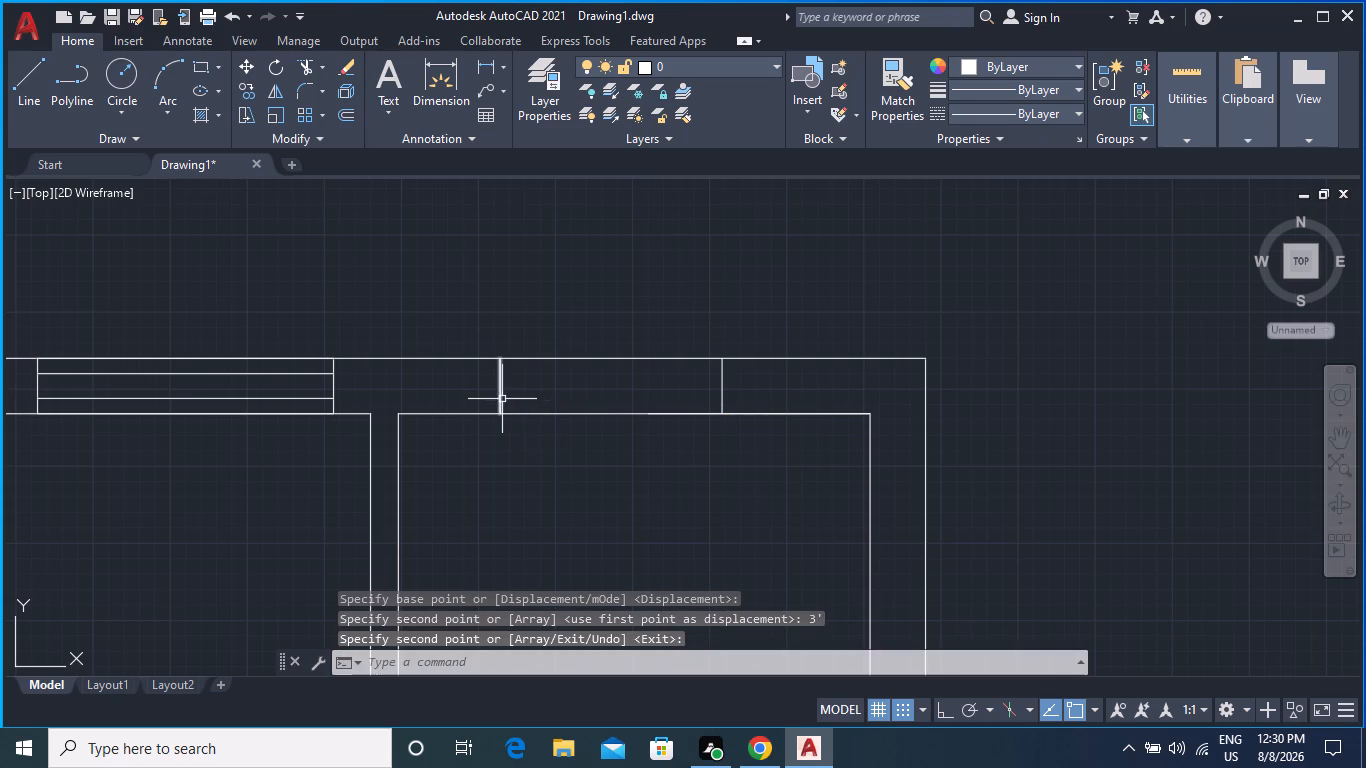
Move both opening lines in the northeast room's north wall 1' east together.
click(500, 399)
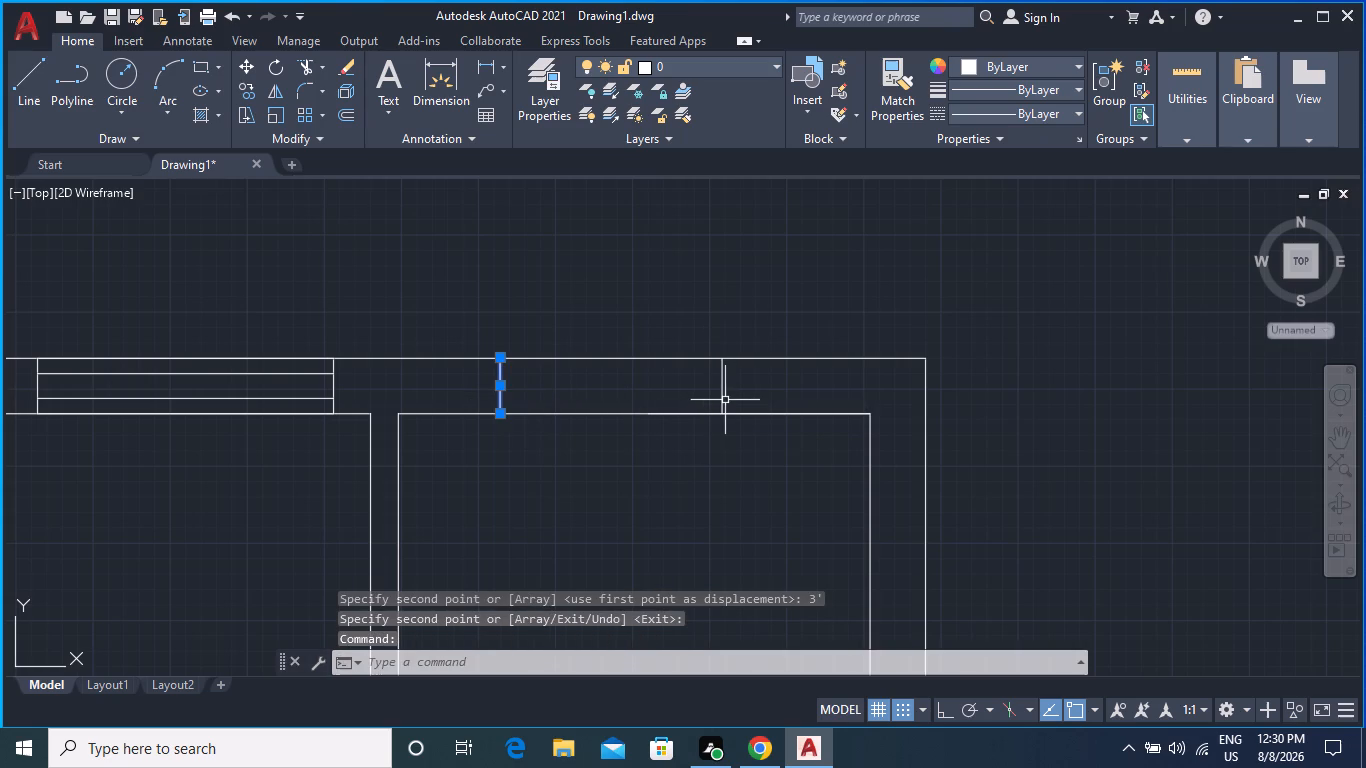
click(720, 397)
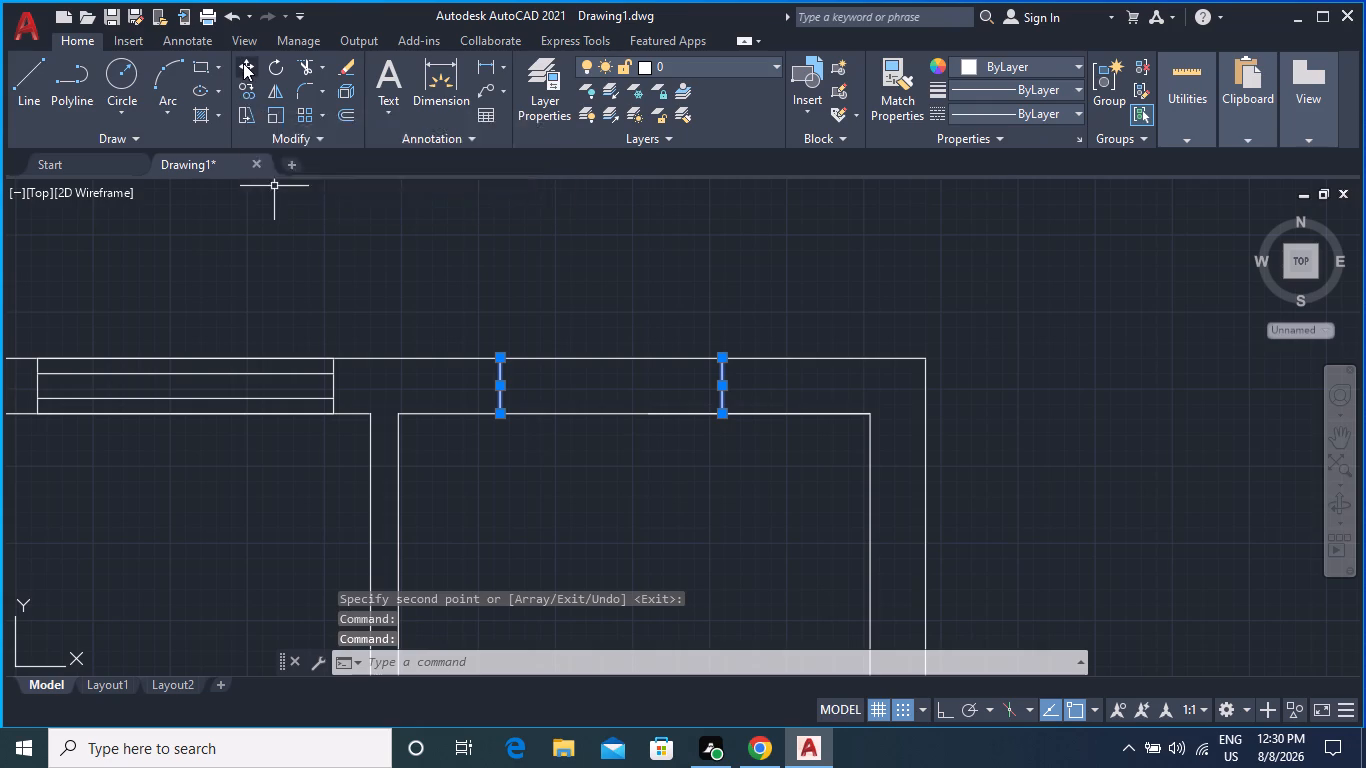
click(243, 63)
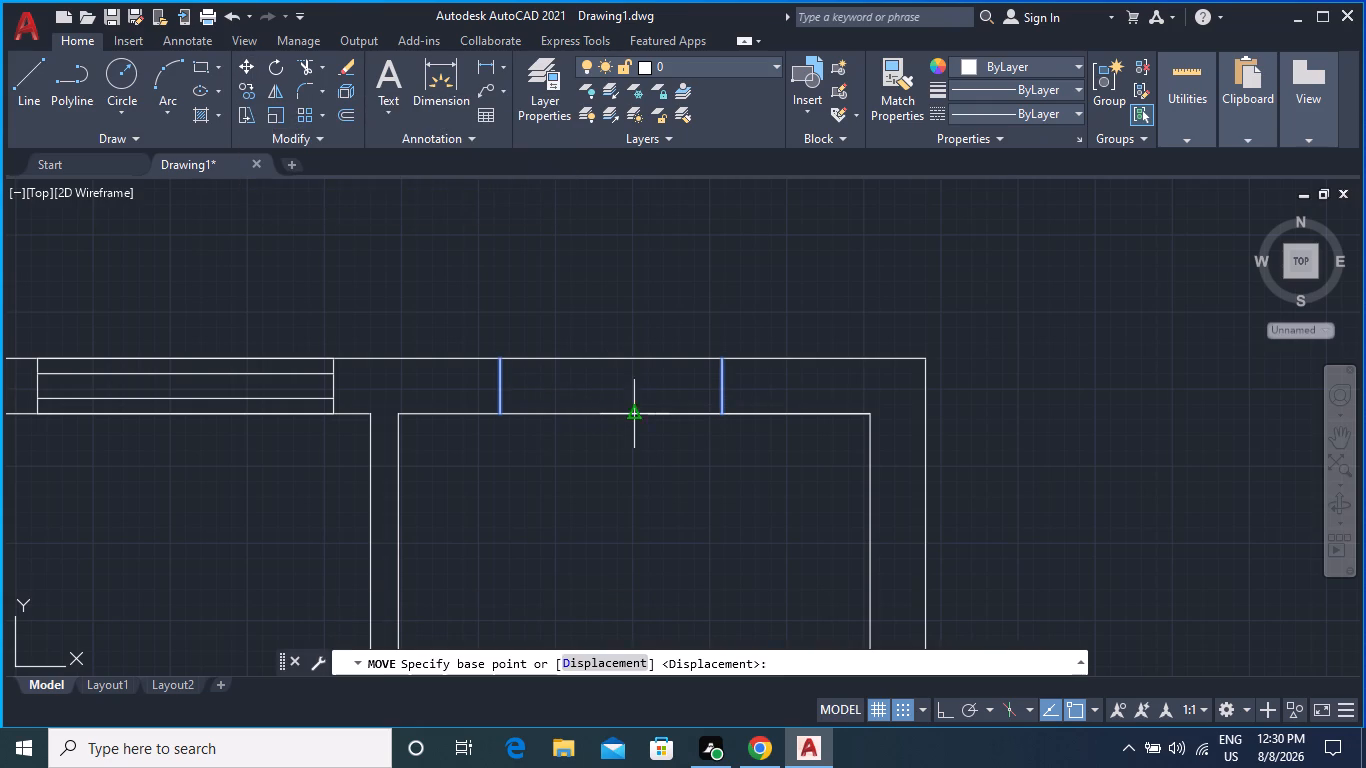
click(634, 413)
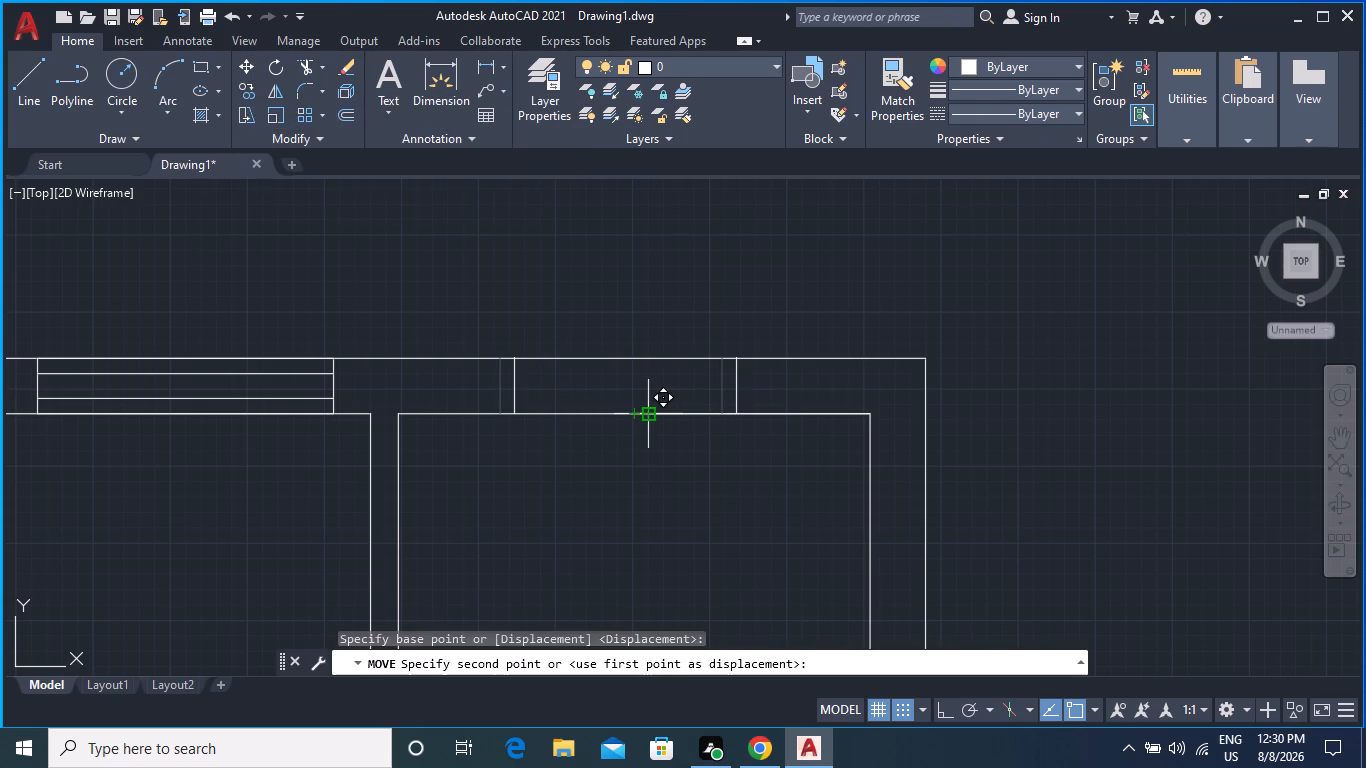
text(1')
key(Return)
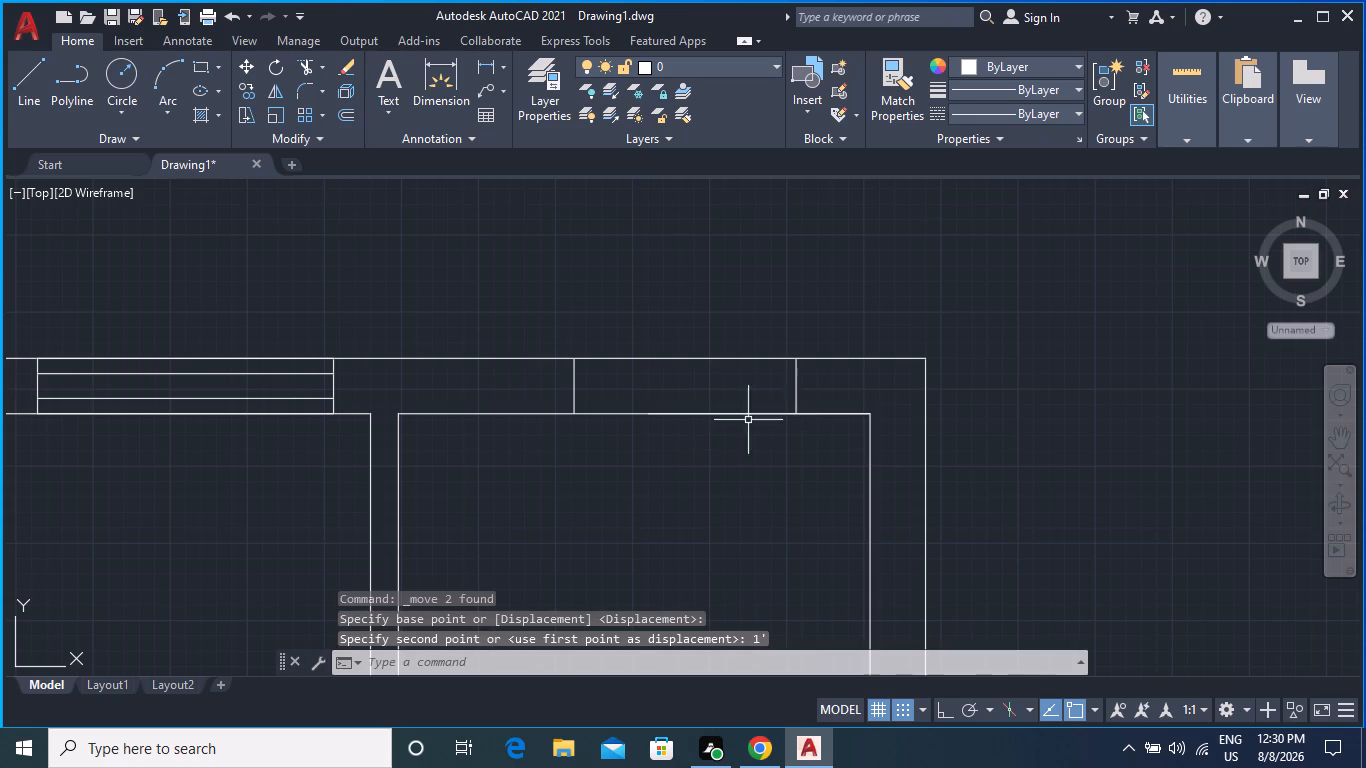
key(space)
key(space)
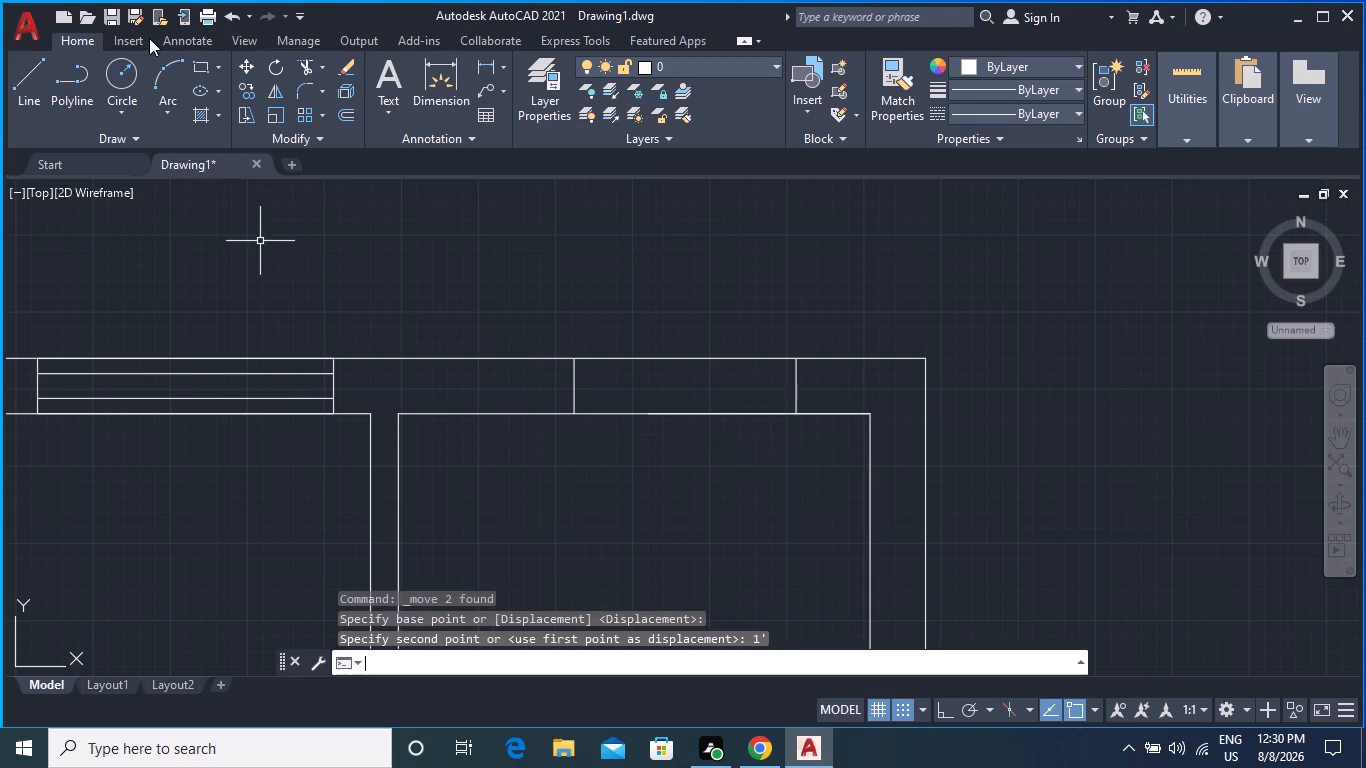
Trim the inner and outer north wall lines between the two opening lines to cut a 3' opening in the northeast room.
text(tr)
key(Return)
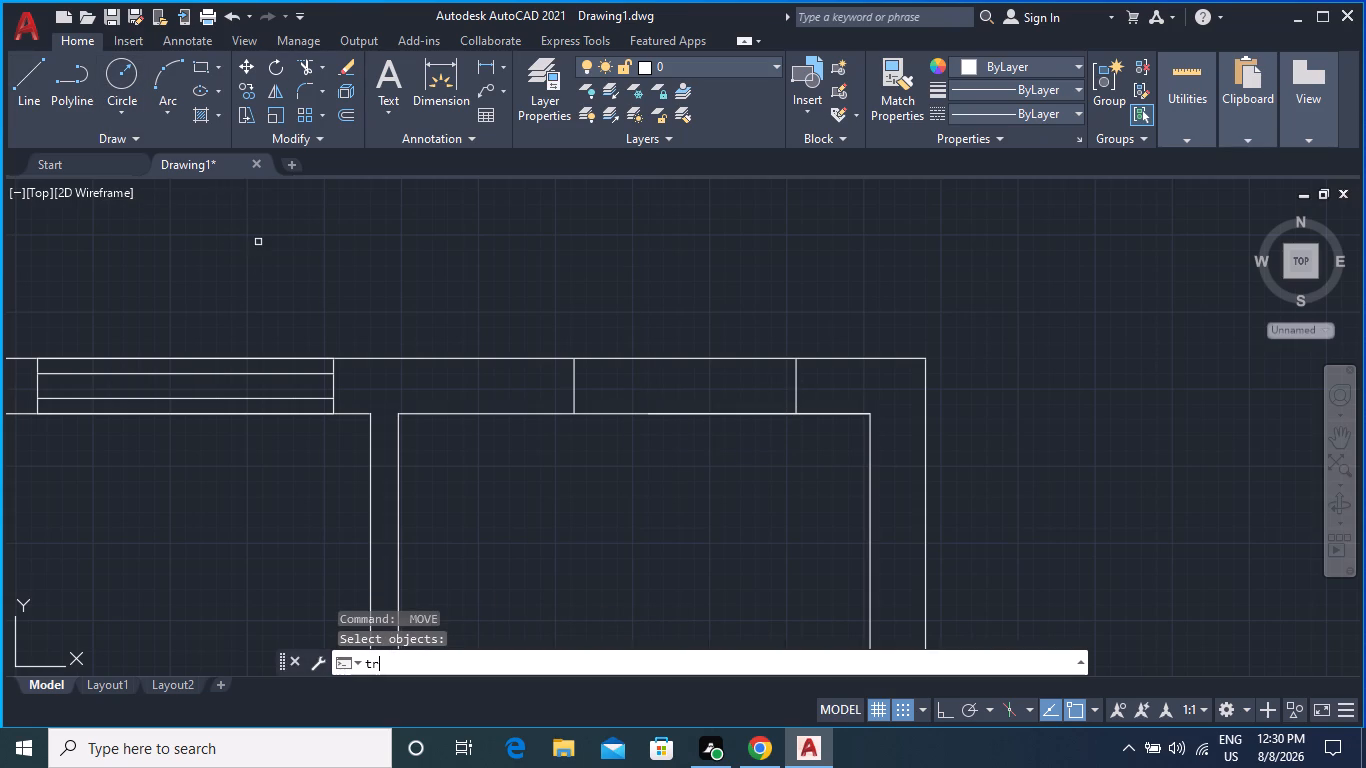
click(624, 255)
click(683, 577)
scroll(692, 461, down, 1)
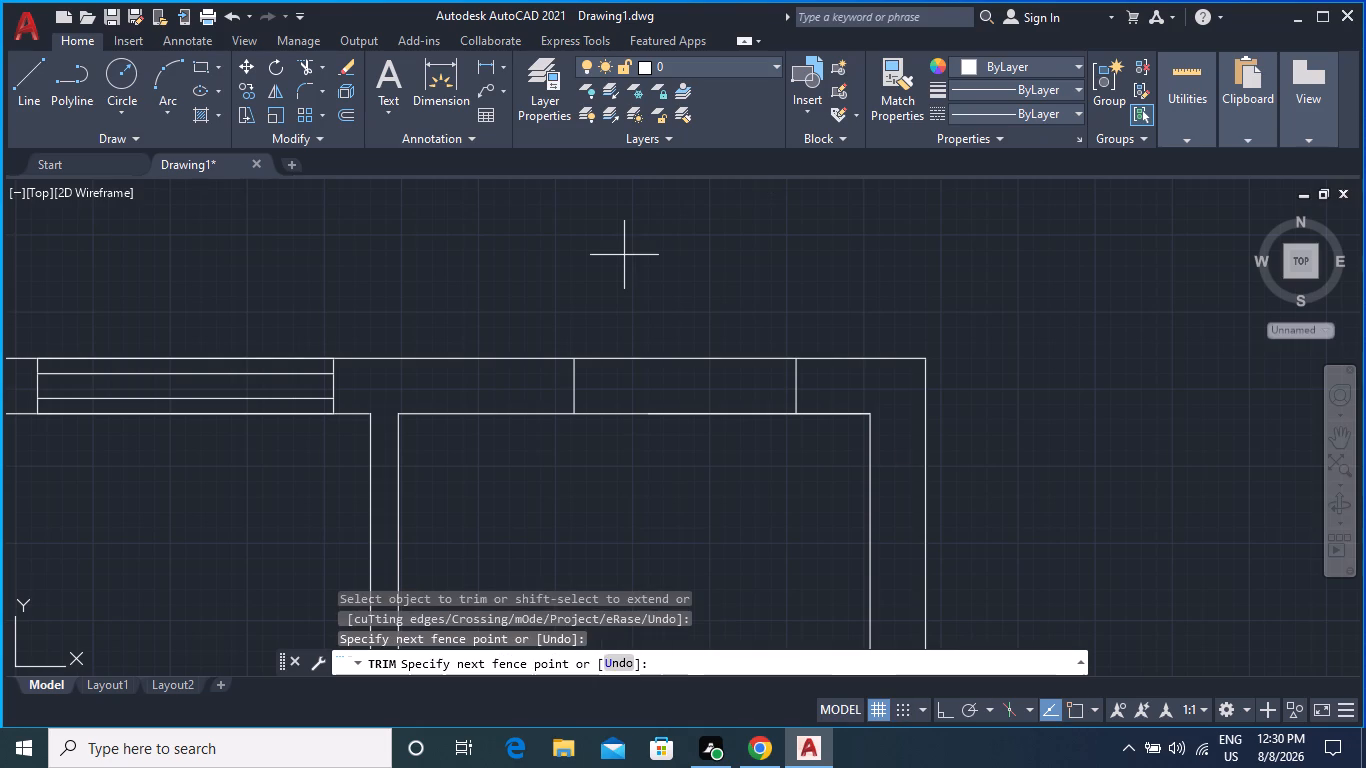
scroll(692, 458, down, 1)
middle_drag(918, 537, 937, 388)
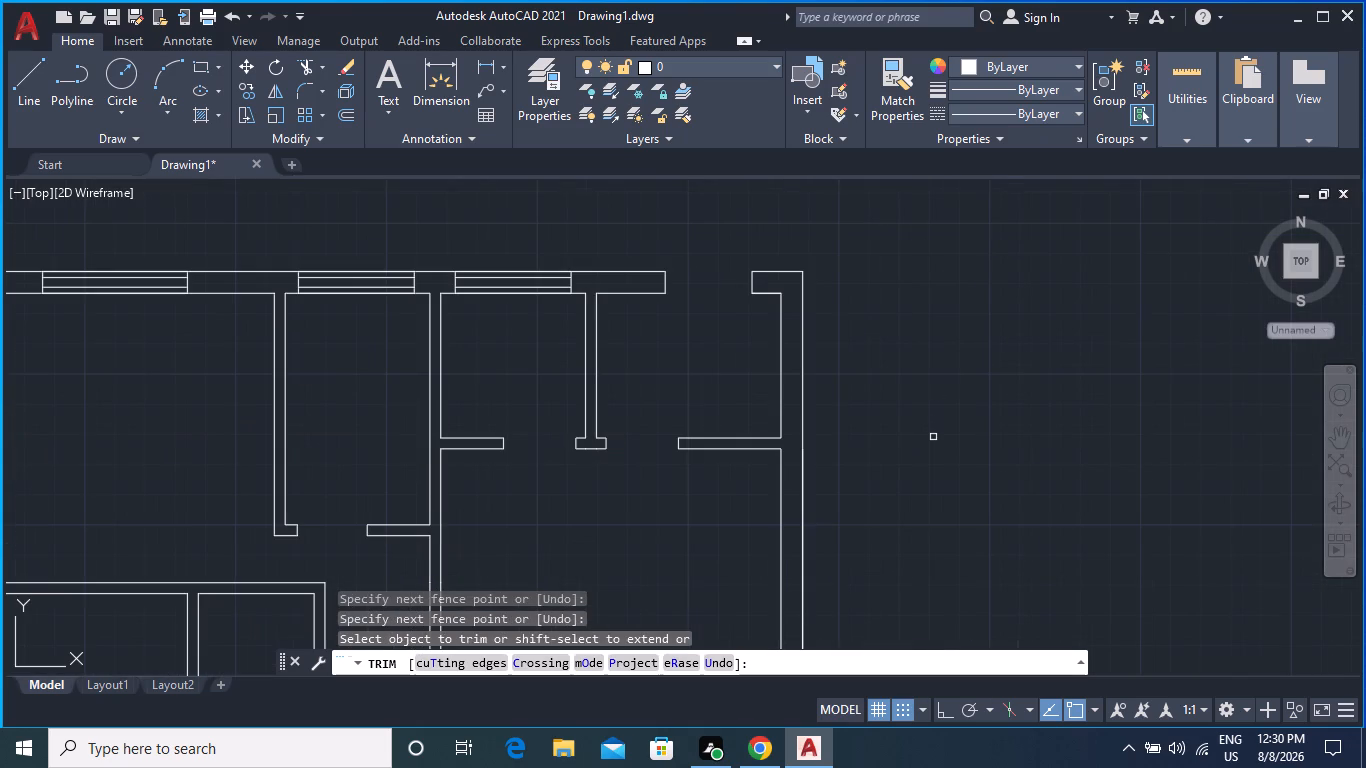
scroll(922, 460, down, 1)
middle_drag(902, 488, 932, 246)
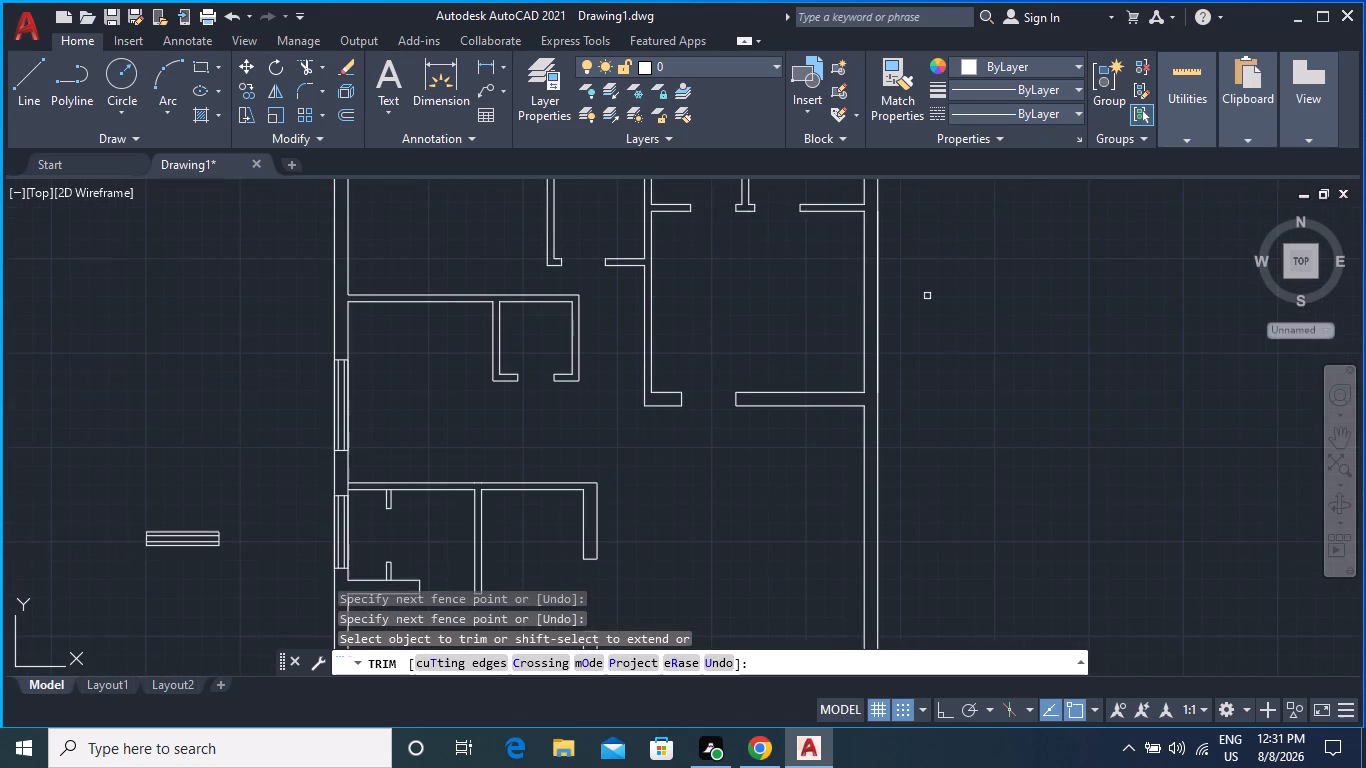
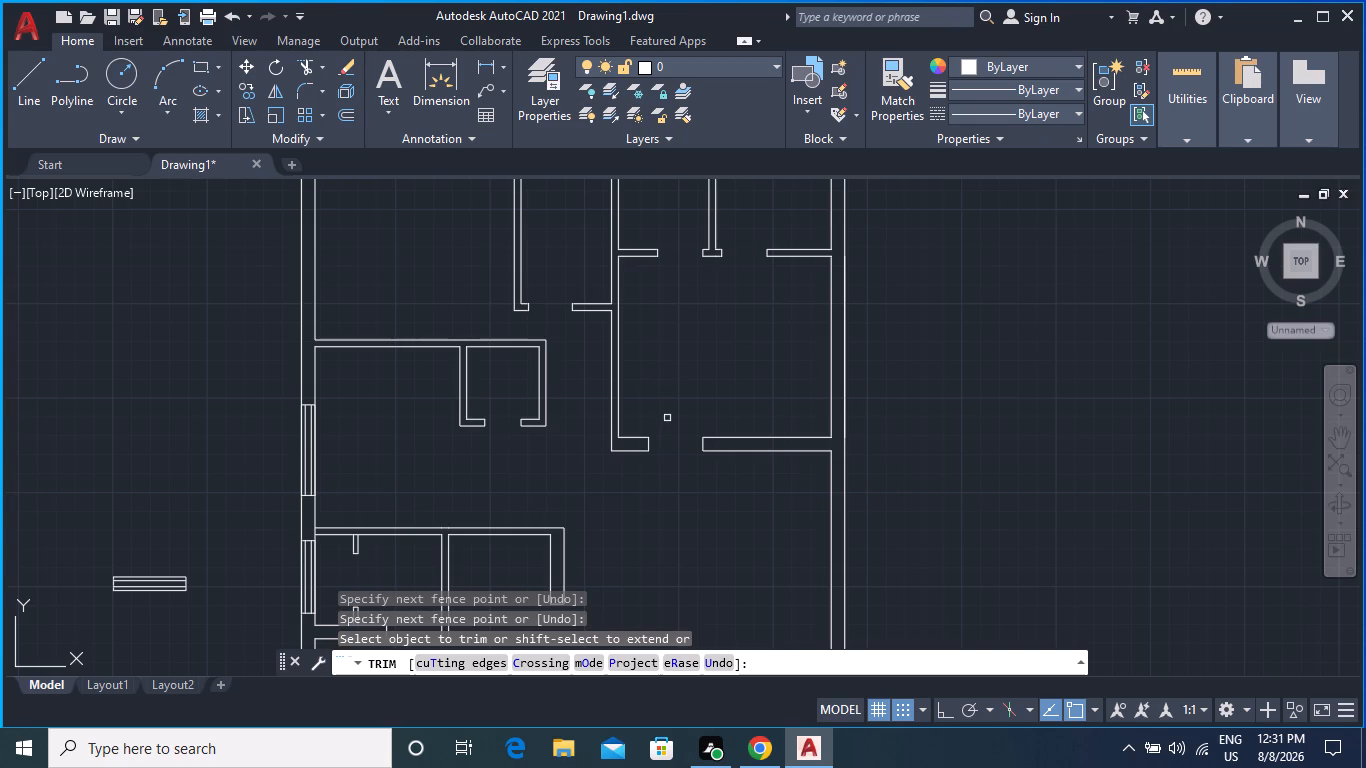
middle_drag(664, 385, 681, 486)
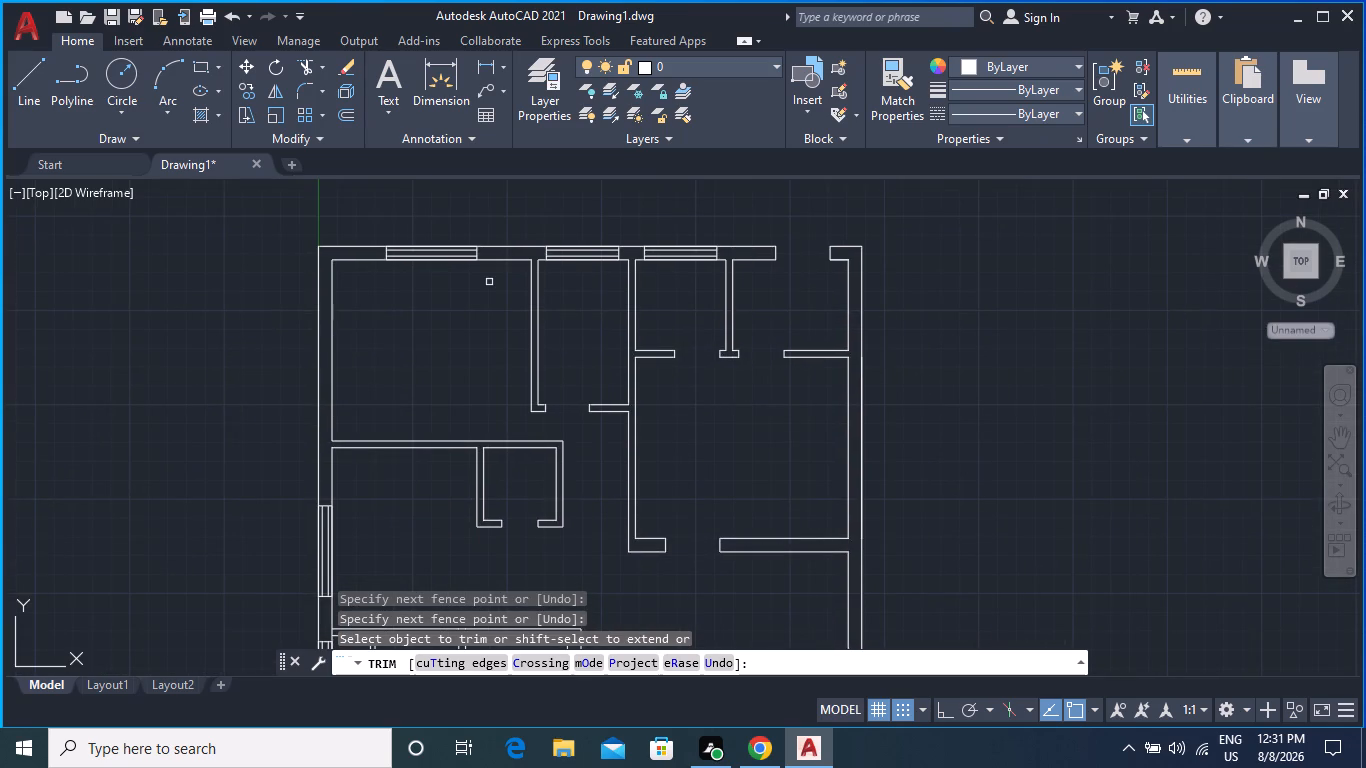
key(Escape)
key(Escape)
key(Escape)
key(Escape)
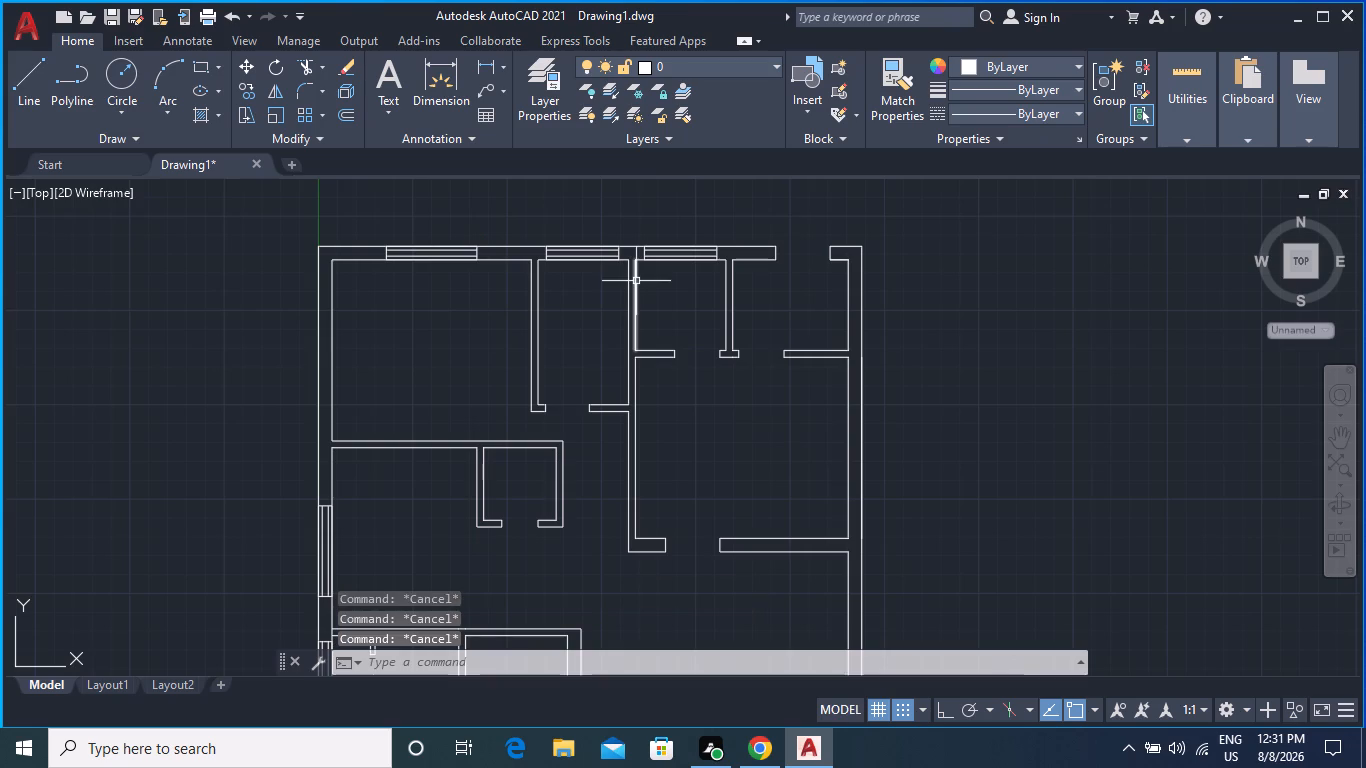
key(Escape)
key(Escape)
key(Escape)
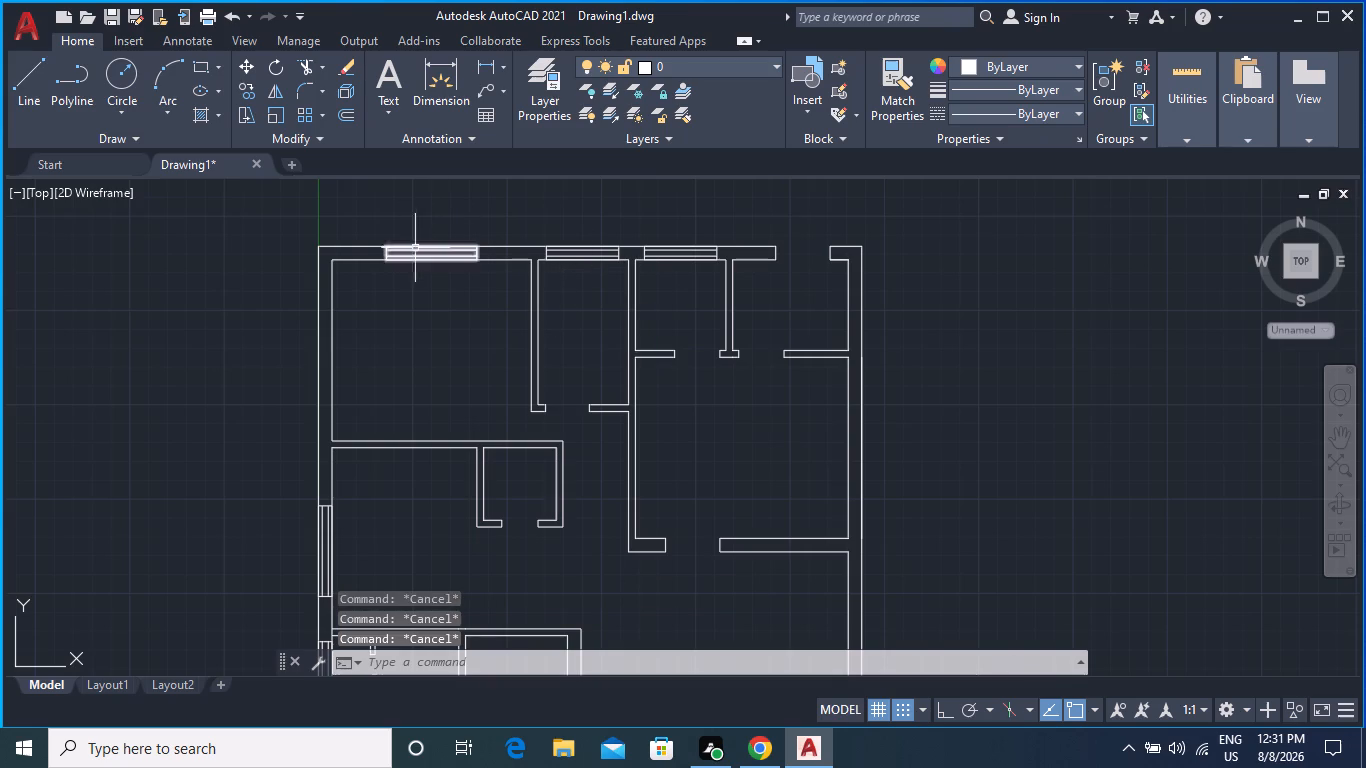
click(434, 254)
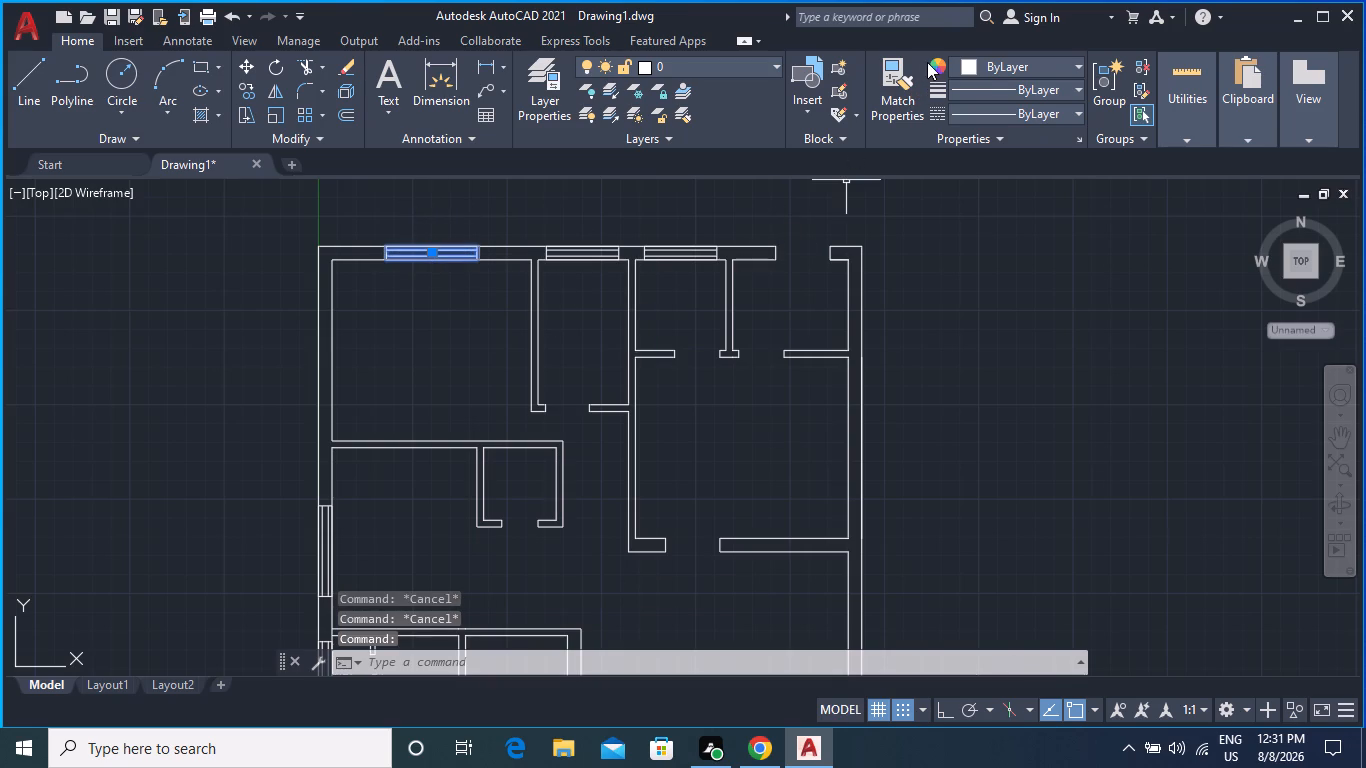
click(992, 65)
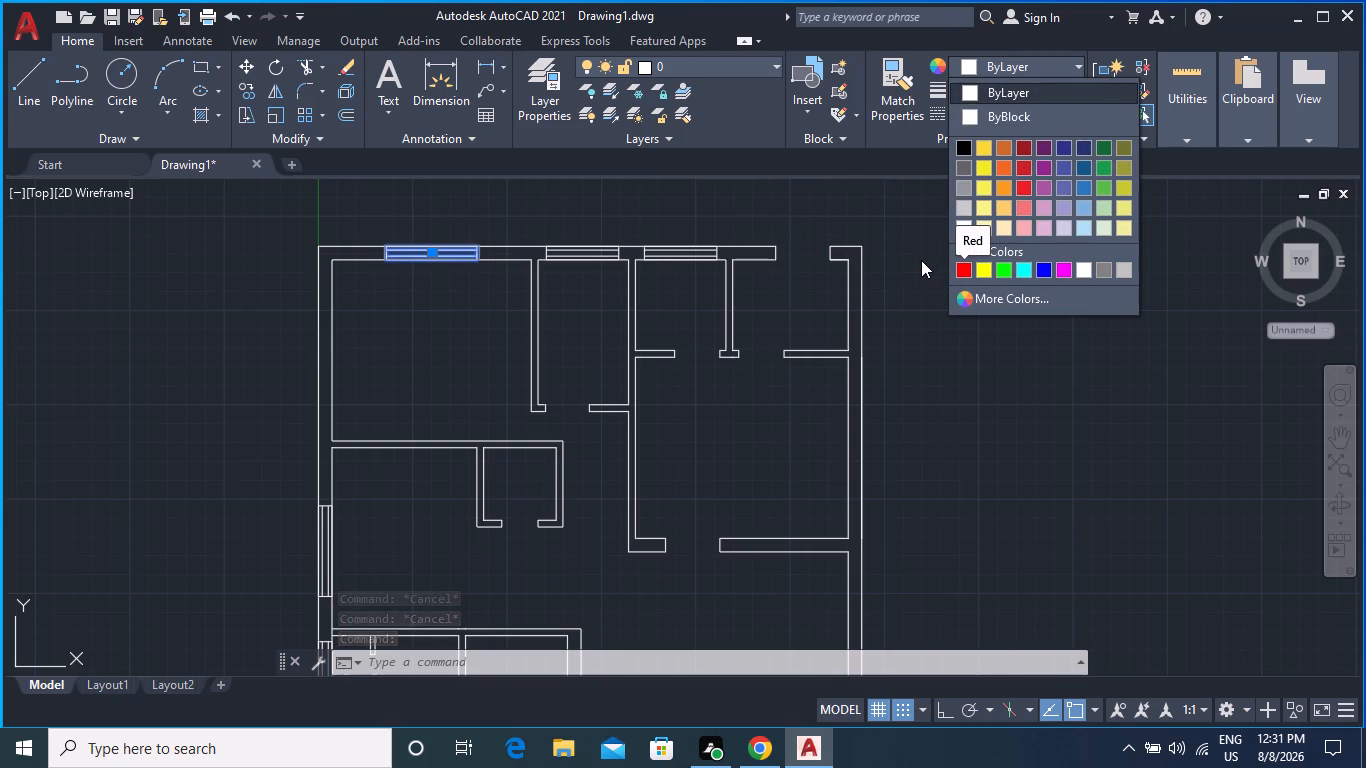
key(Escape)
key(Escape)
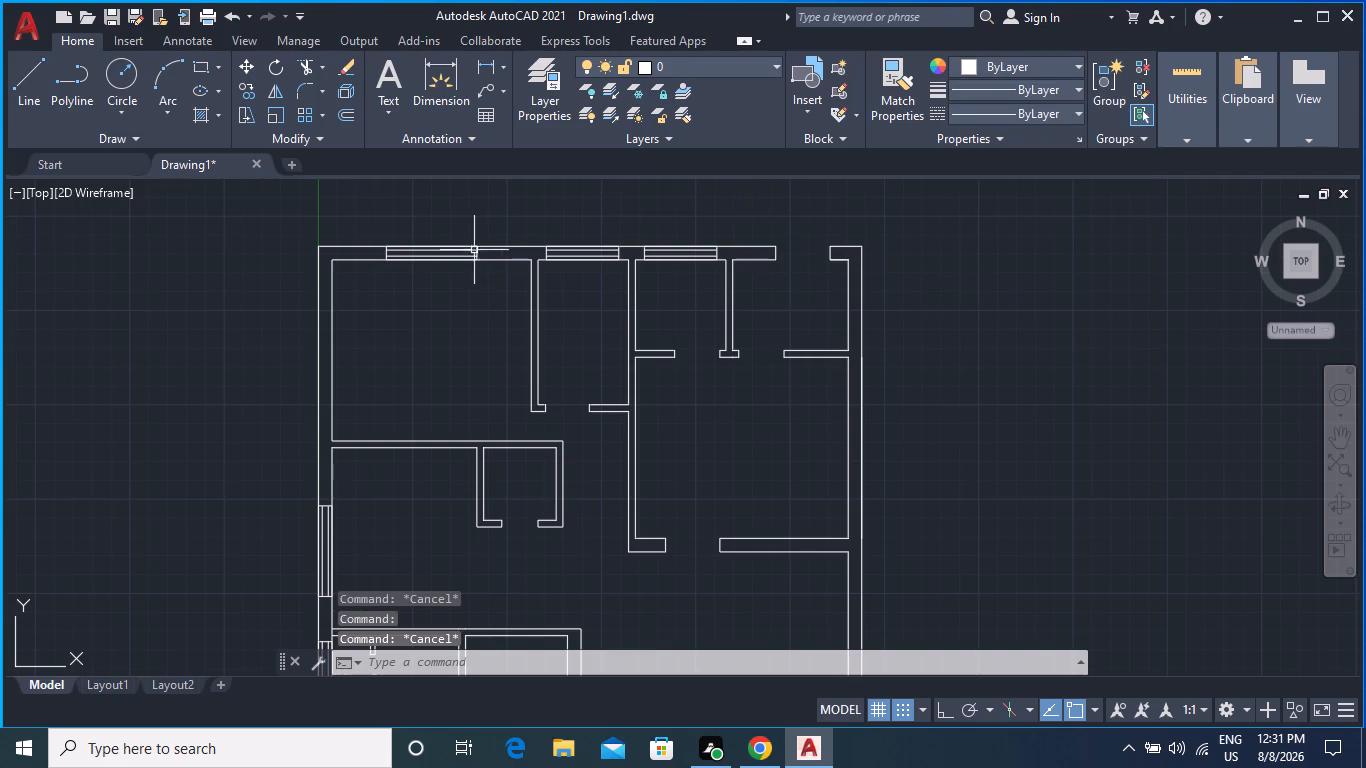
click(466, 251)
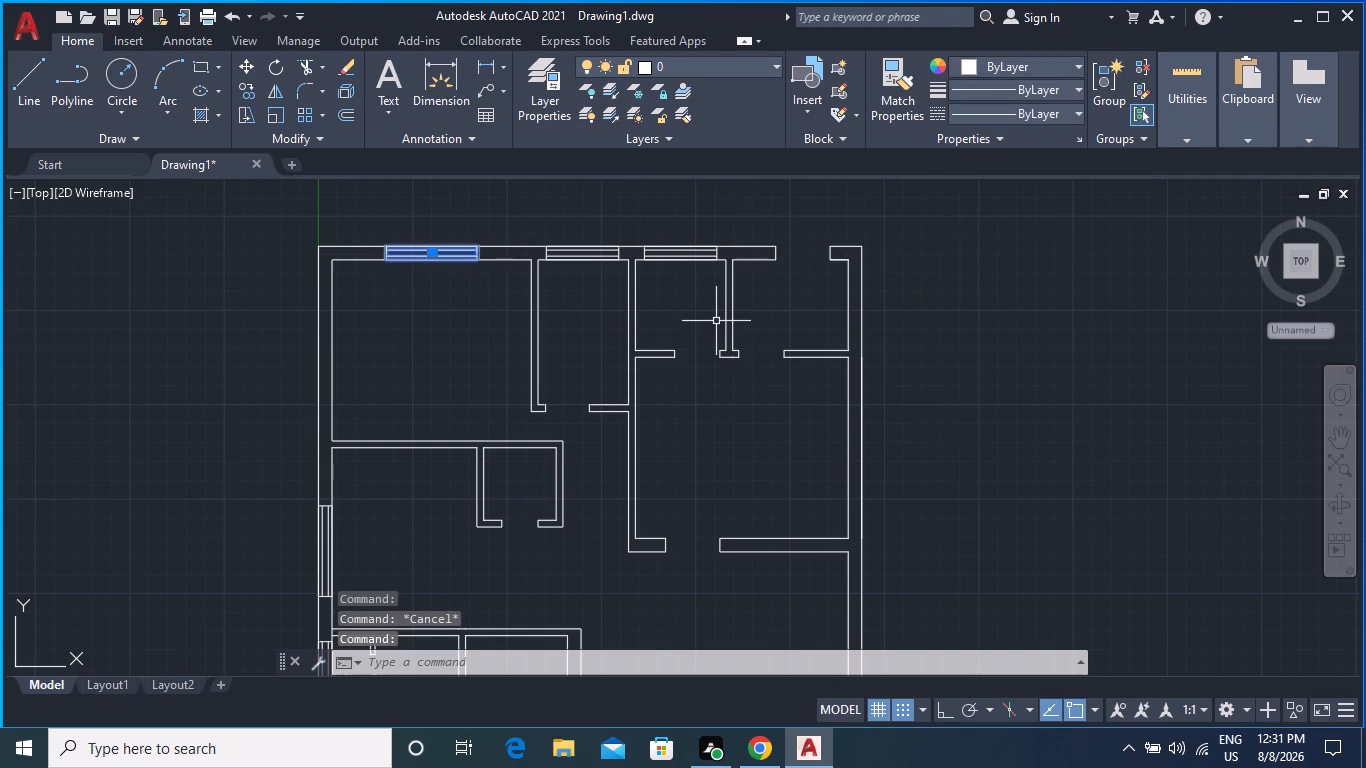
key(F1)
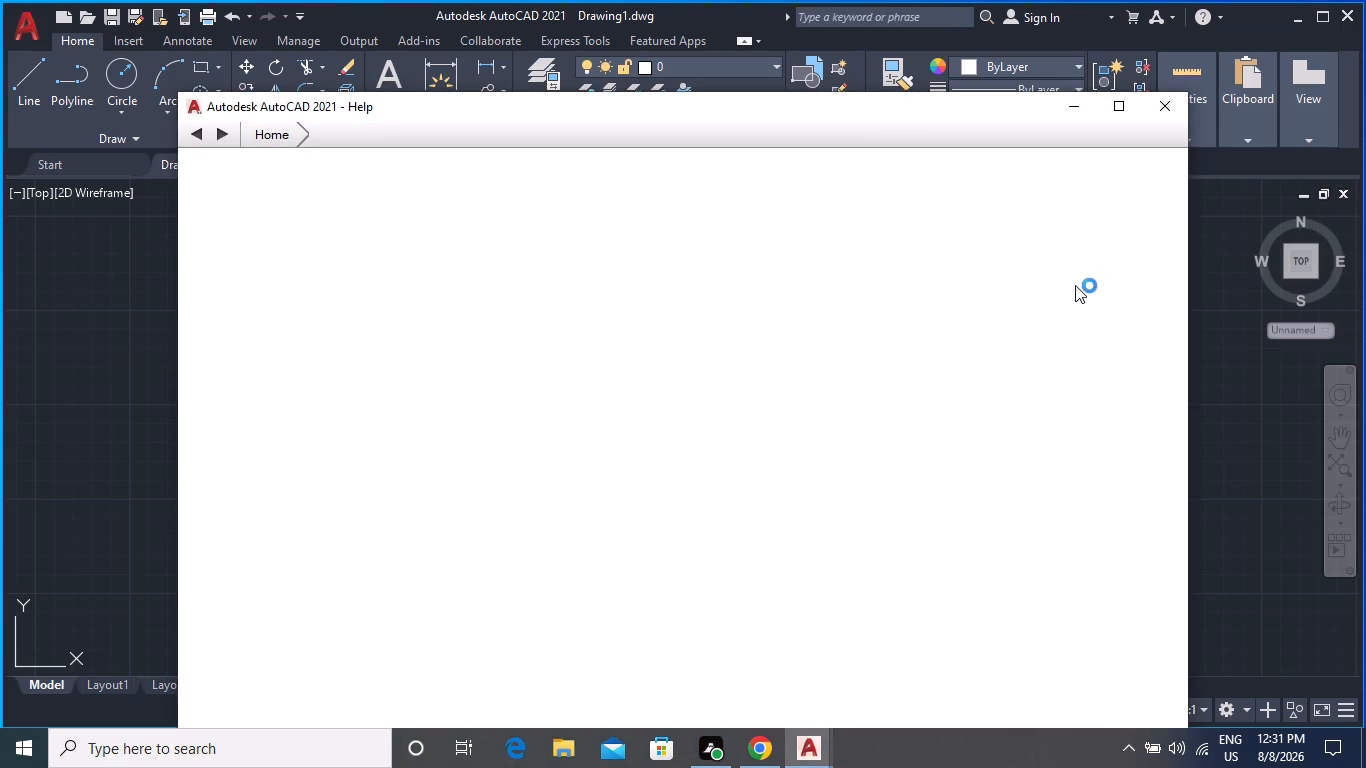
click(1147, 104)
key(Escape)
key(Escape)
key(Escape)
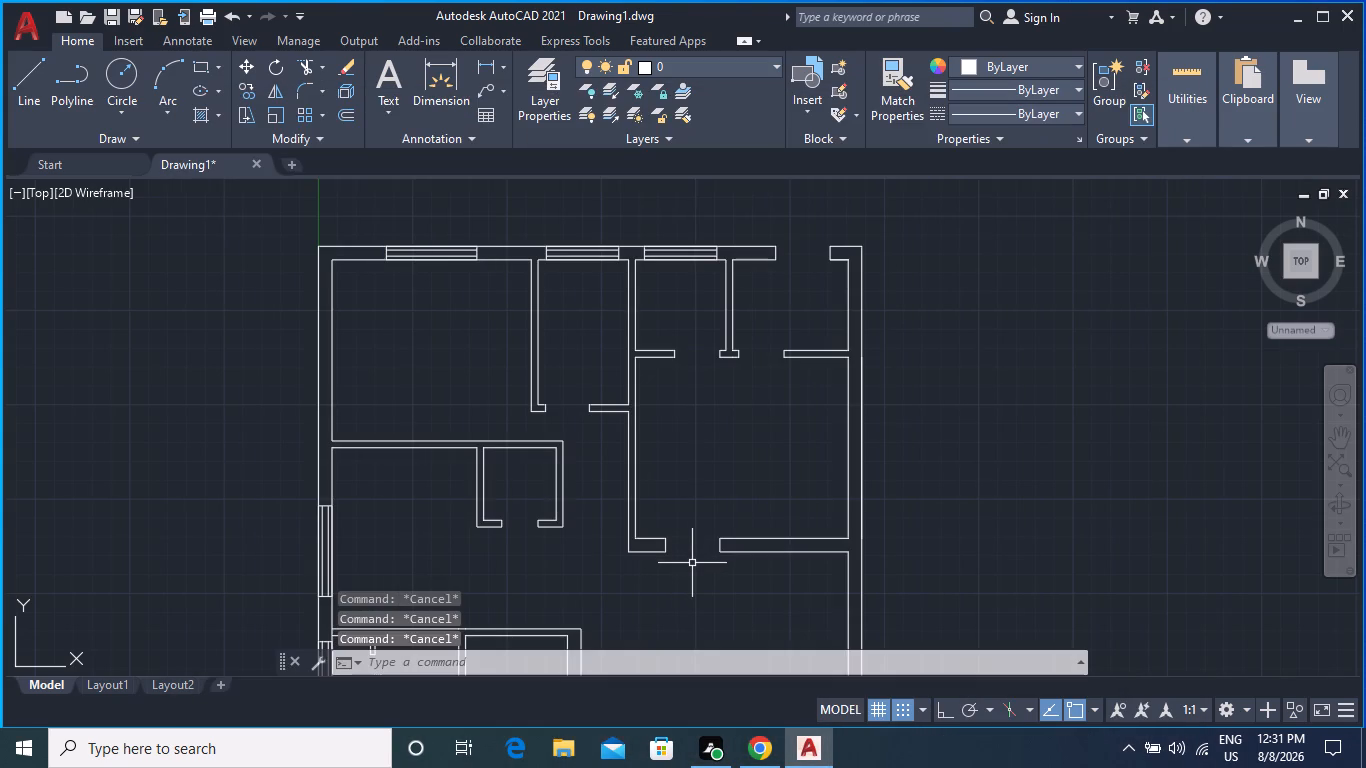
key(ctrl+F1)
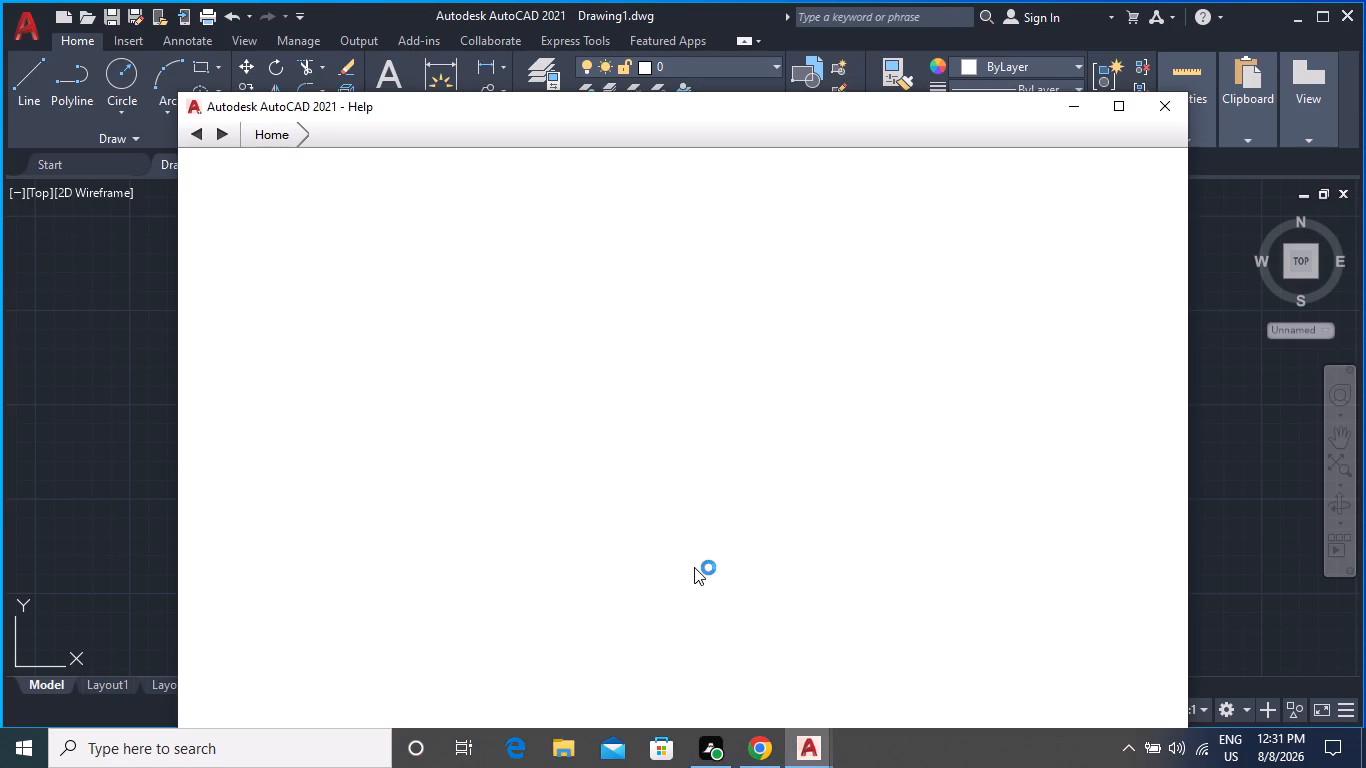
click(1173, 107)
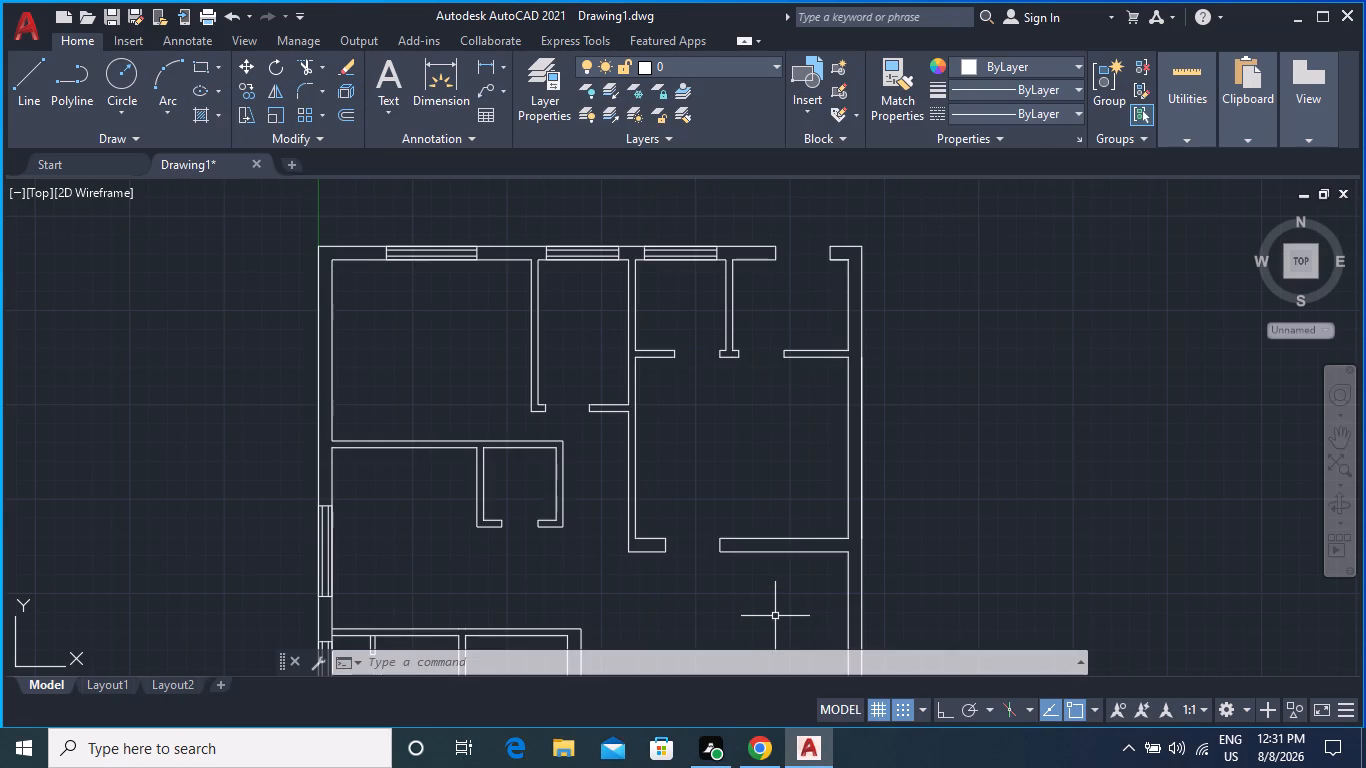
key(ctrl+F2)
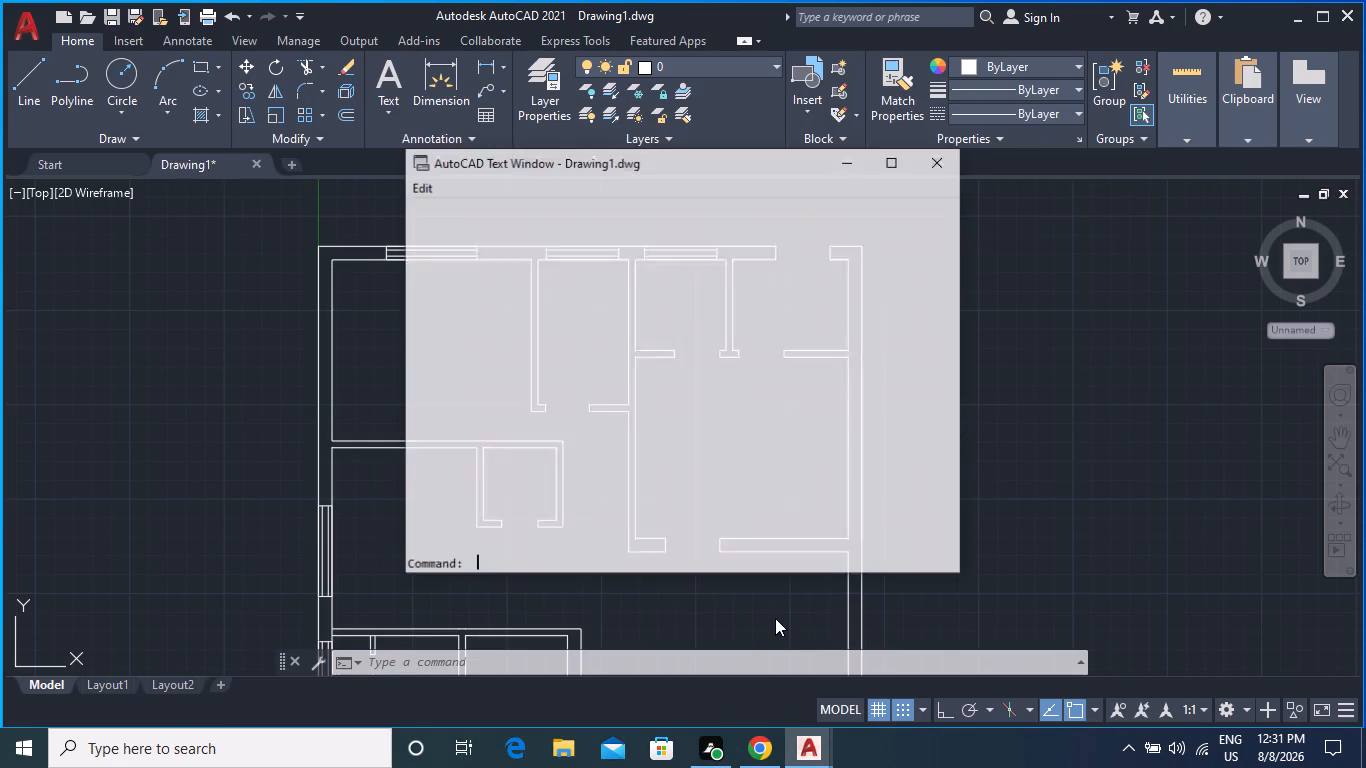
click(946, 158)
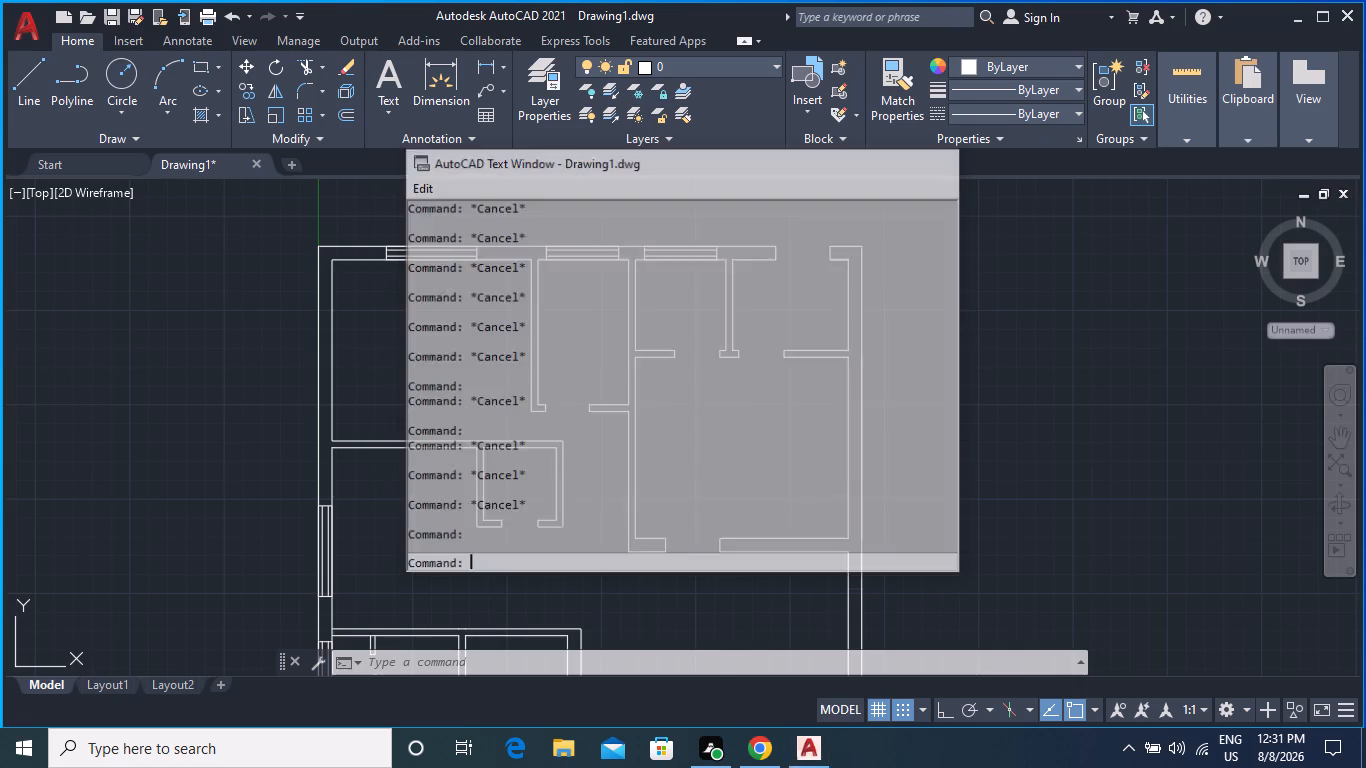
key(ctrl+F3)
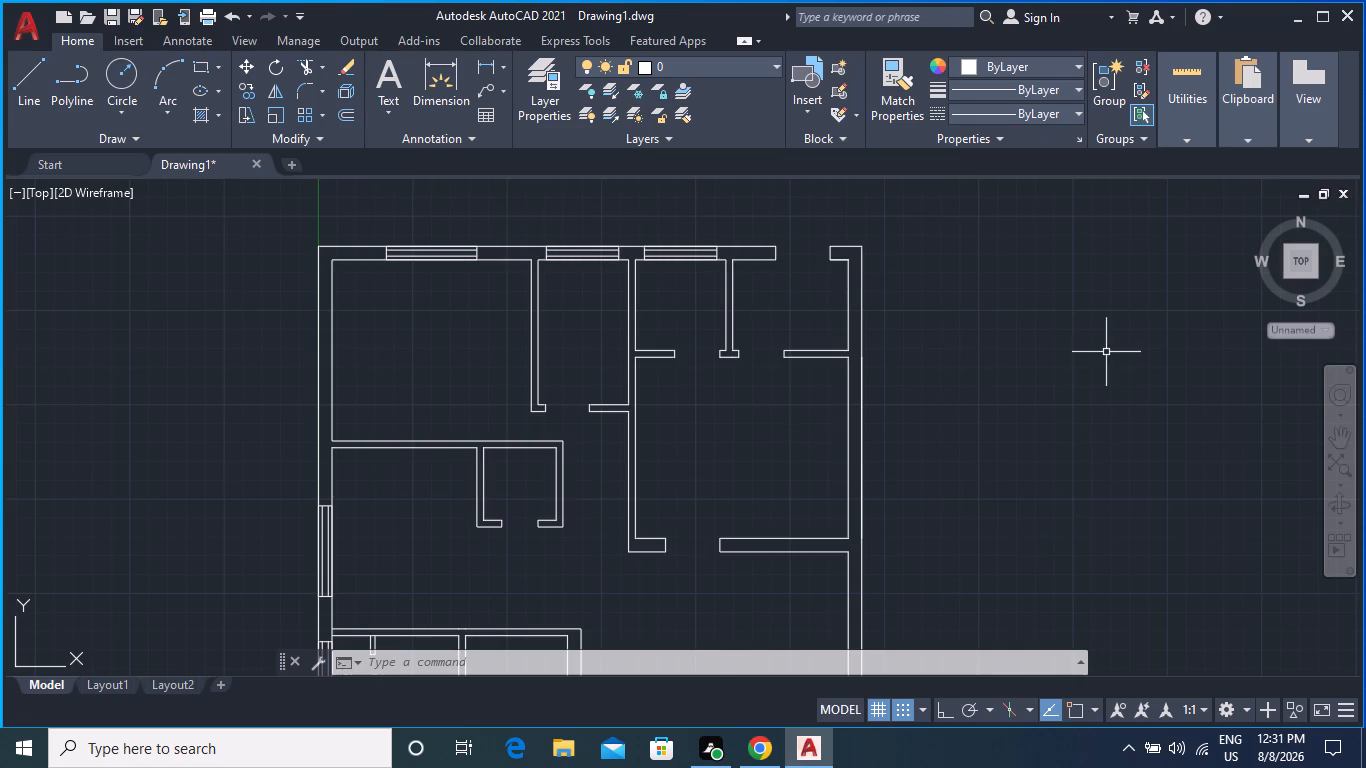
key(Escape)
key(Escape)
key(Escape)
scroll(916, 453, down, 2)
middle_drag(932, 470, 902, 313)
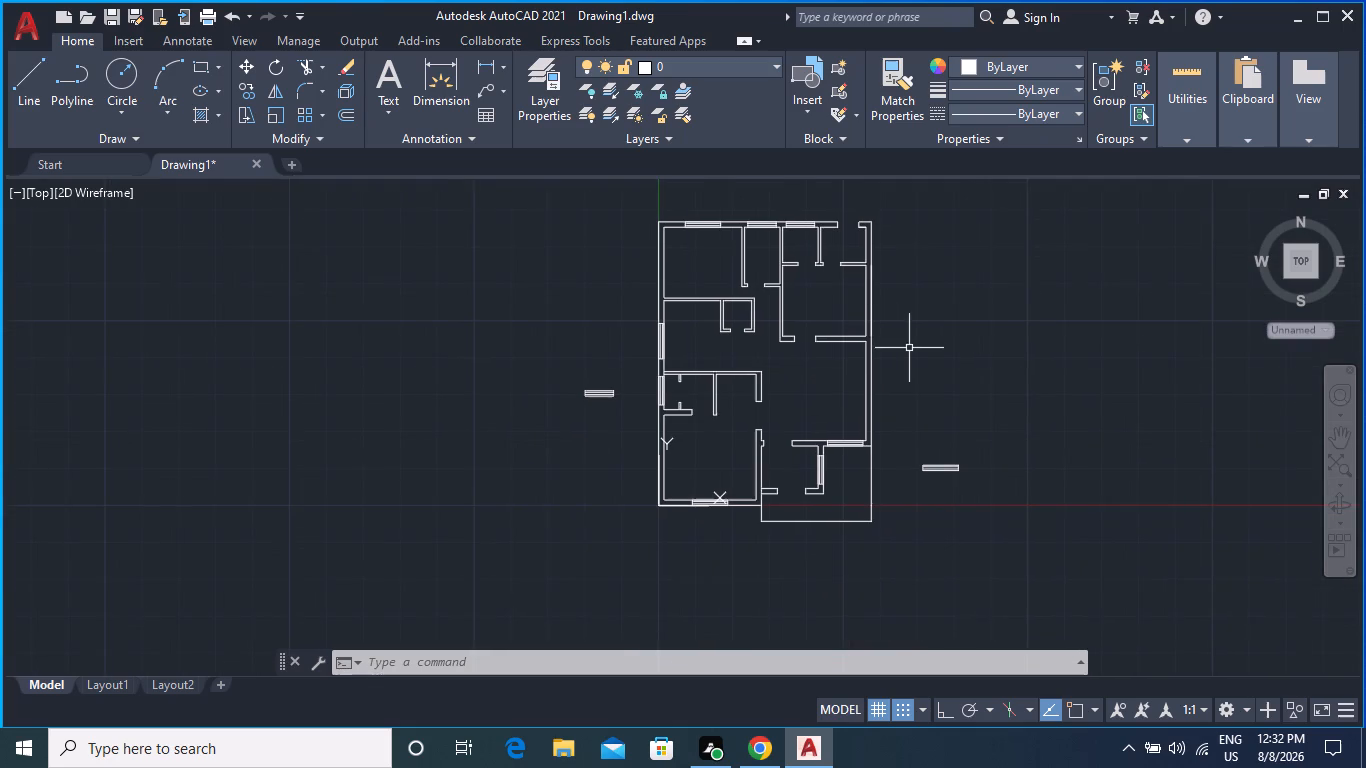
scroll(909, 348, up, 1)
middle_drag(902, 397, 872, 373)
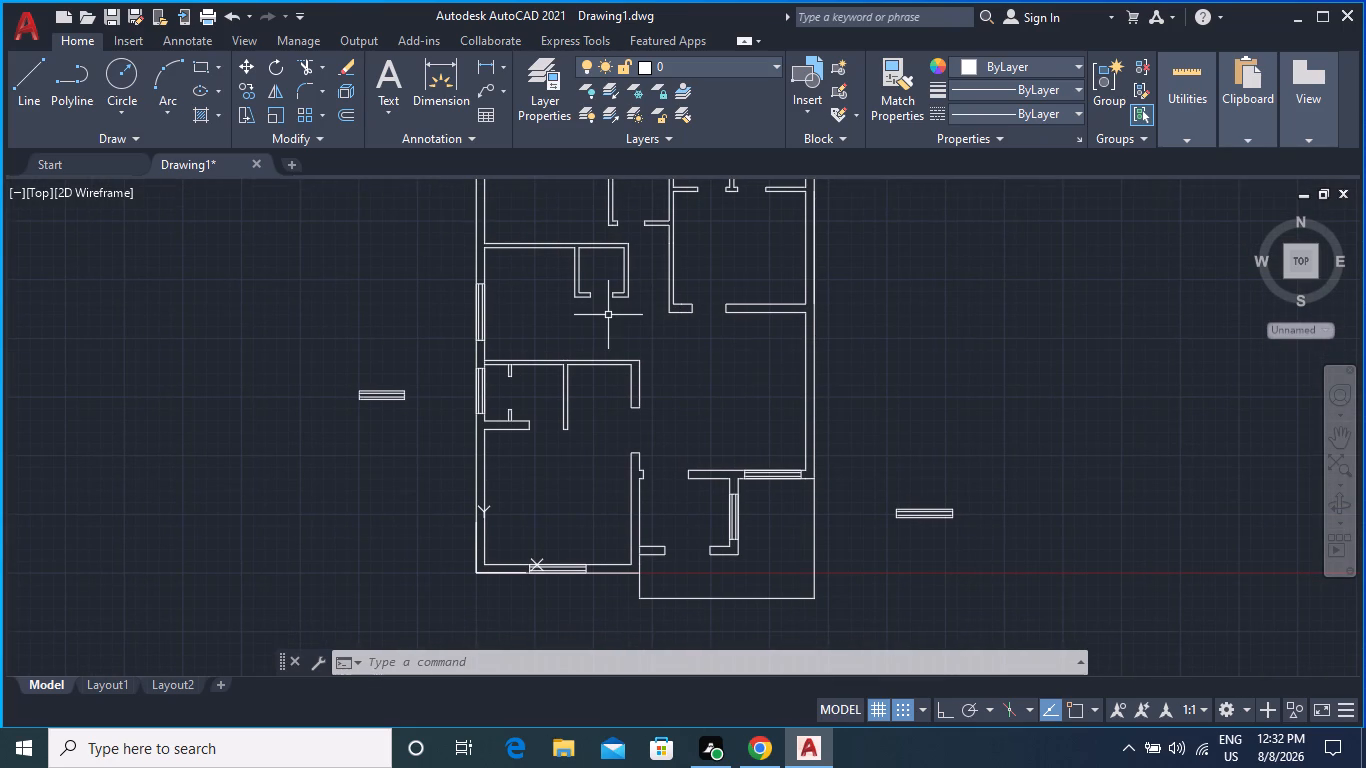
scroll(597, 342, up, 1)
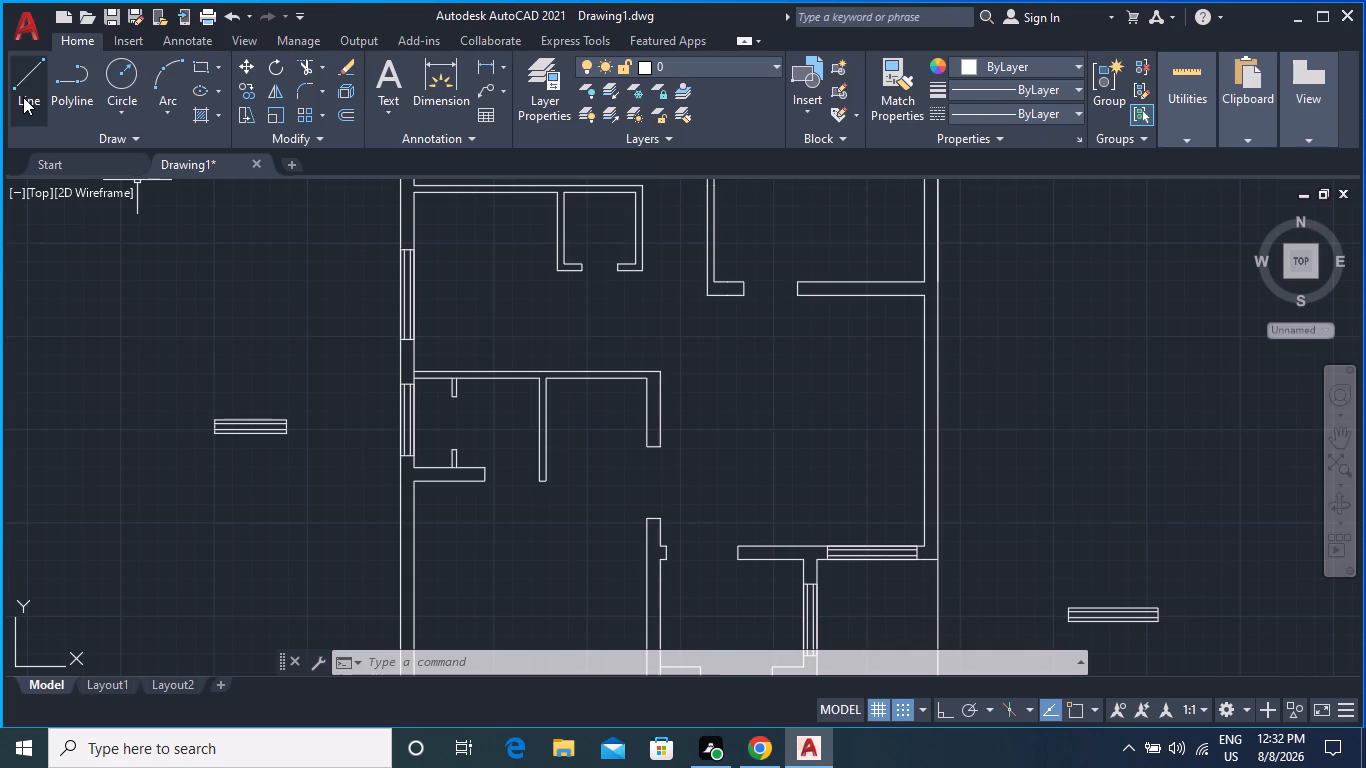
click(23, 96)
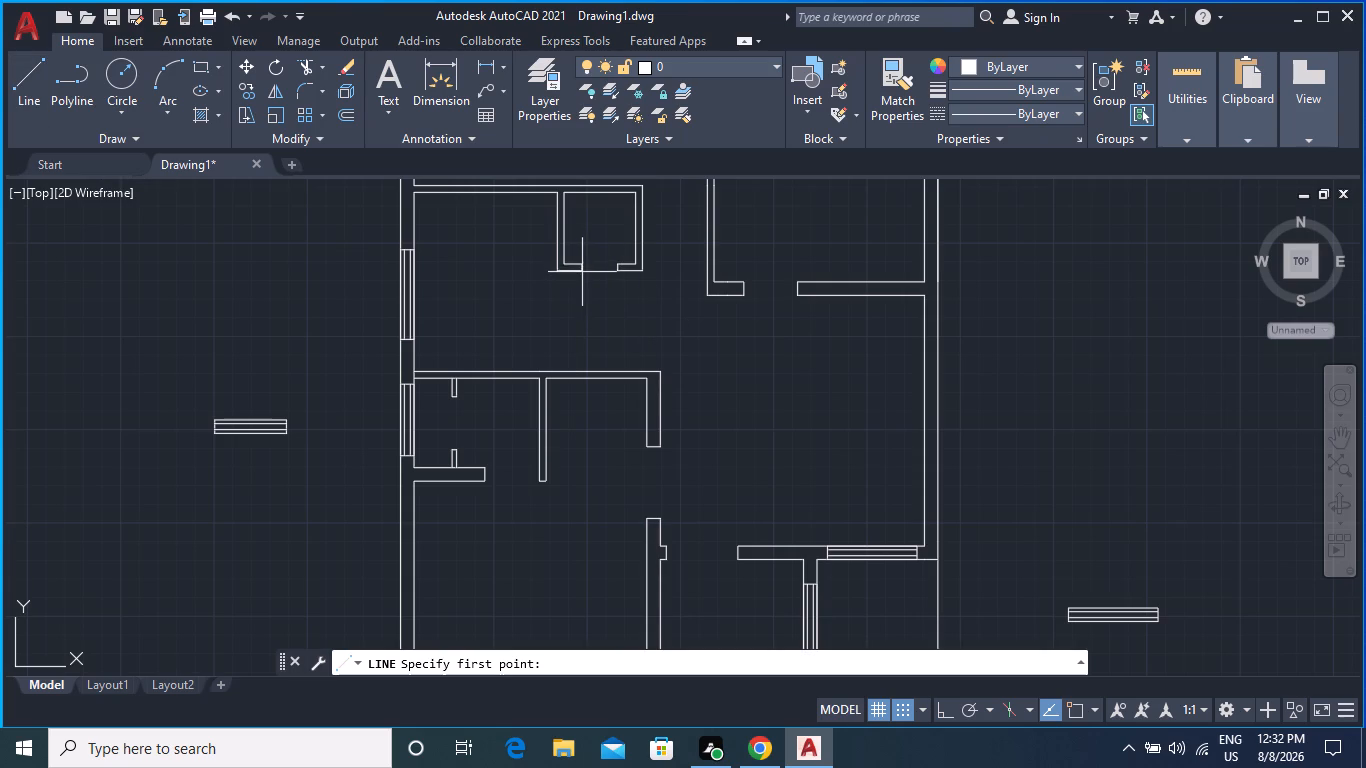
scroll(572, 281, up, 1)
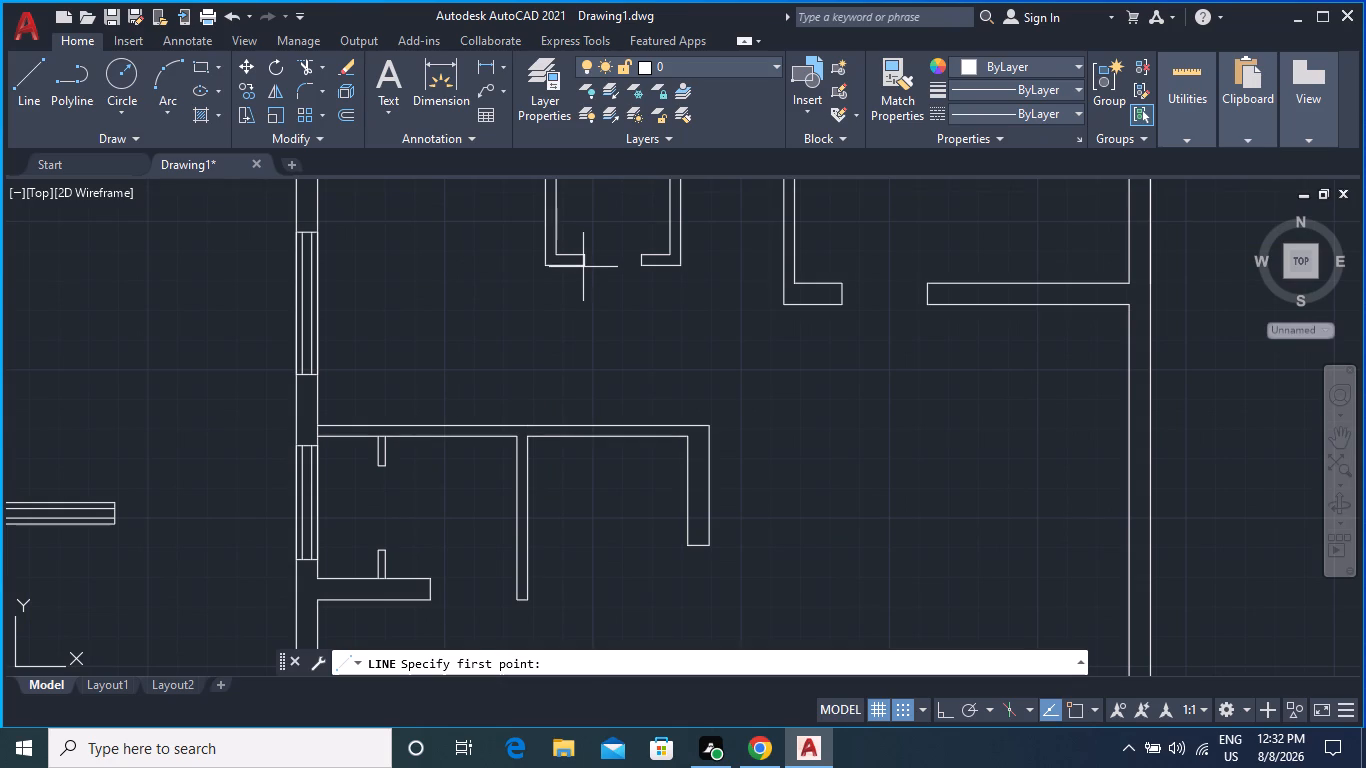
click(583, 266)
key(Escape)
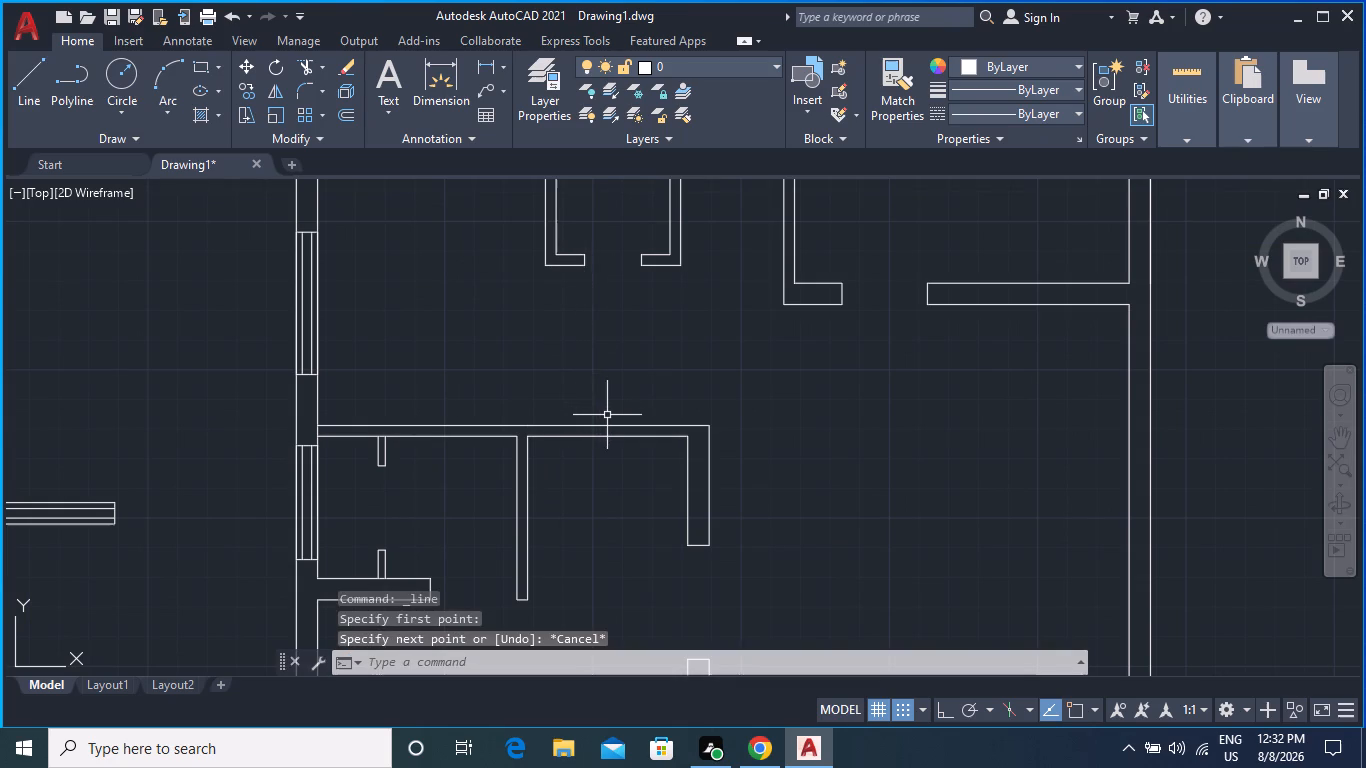
With object snap and ortho on, draw a line 3' north from the wall below the closet opening's west jamb, continuing west to the exterior wall.
key(F3)
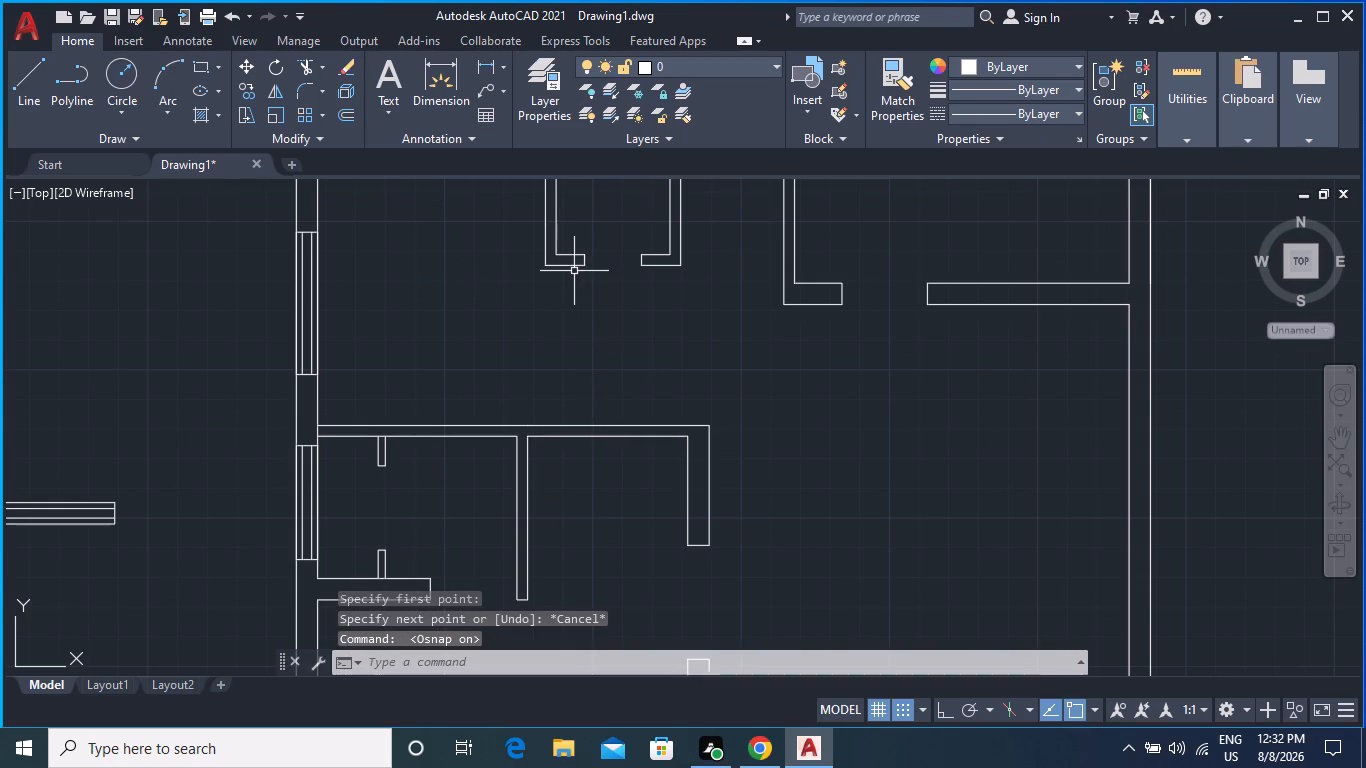
click(34, 92)
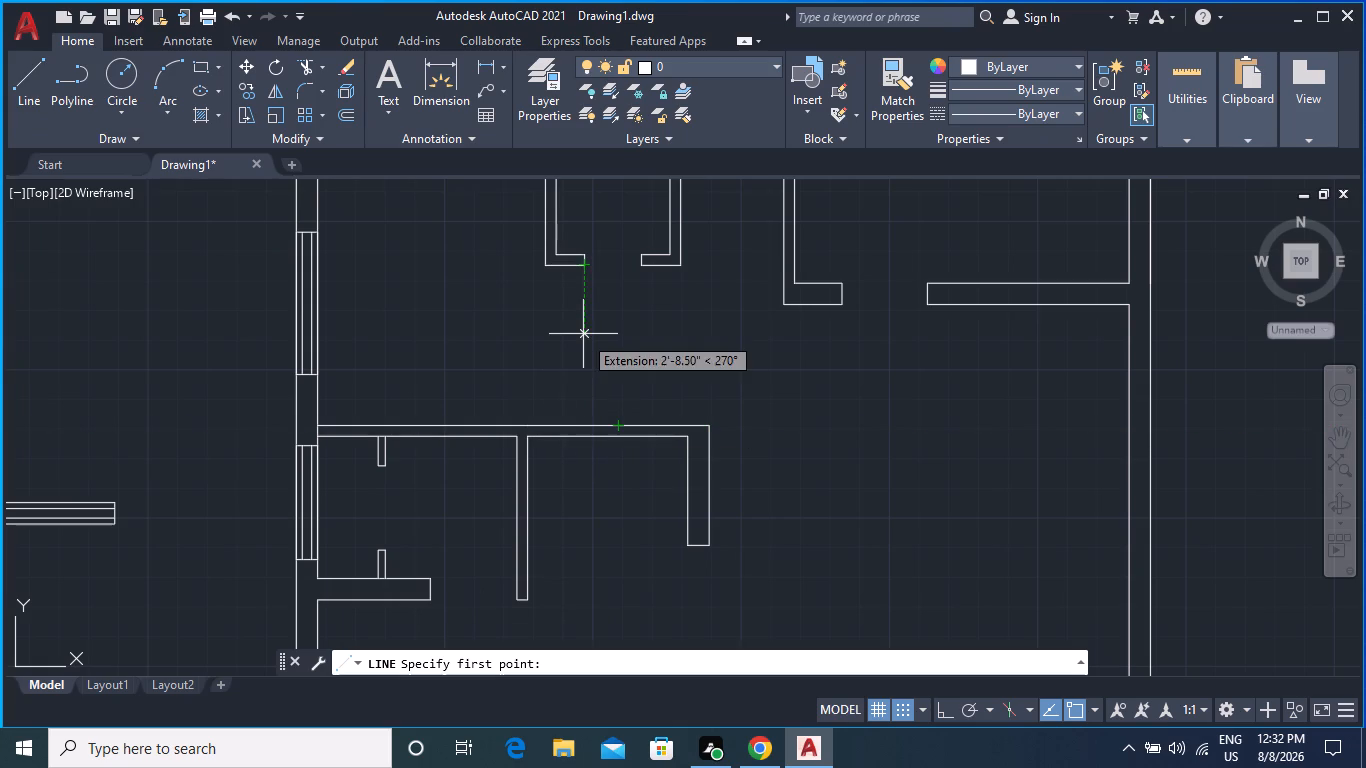
click(583, 423)
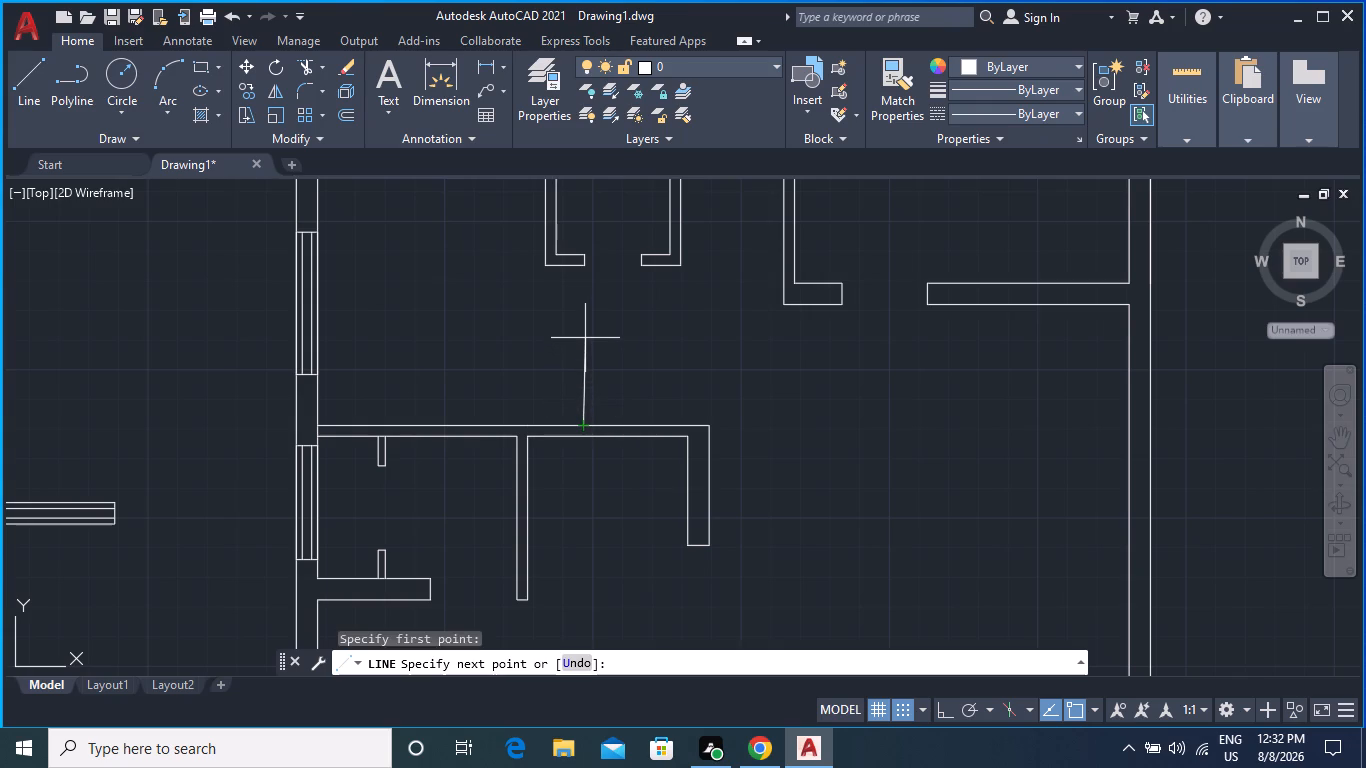
key(3)
key(F8)
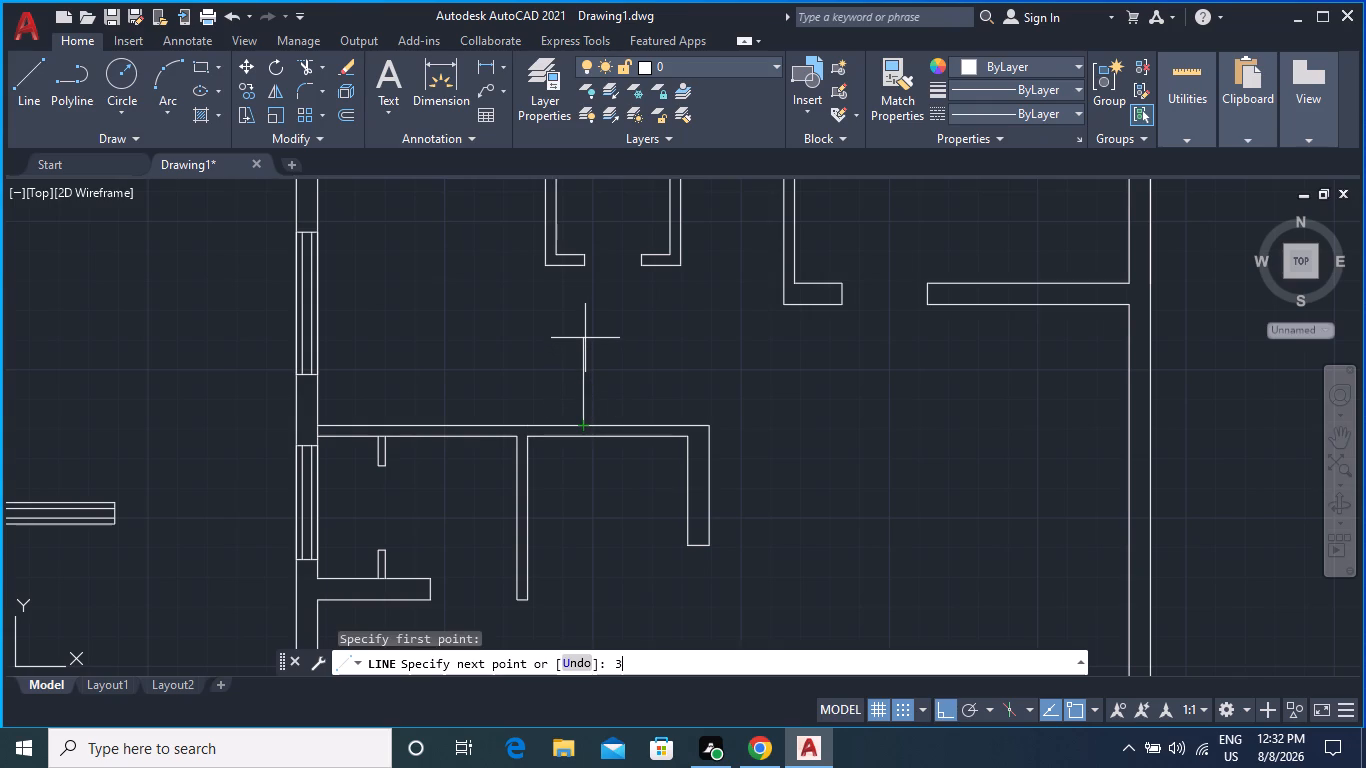
key(apostrophe)
key(Return)
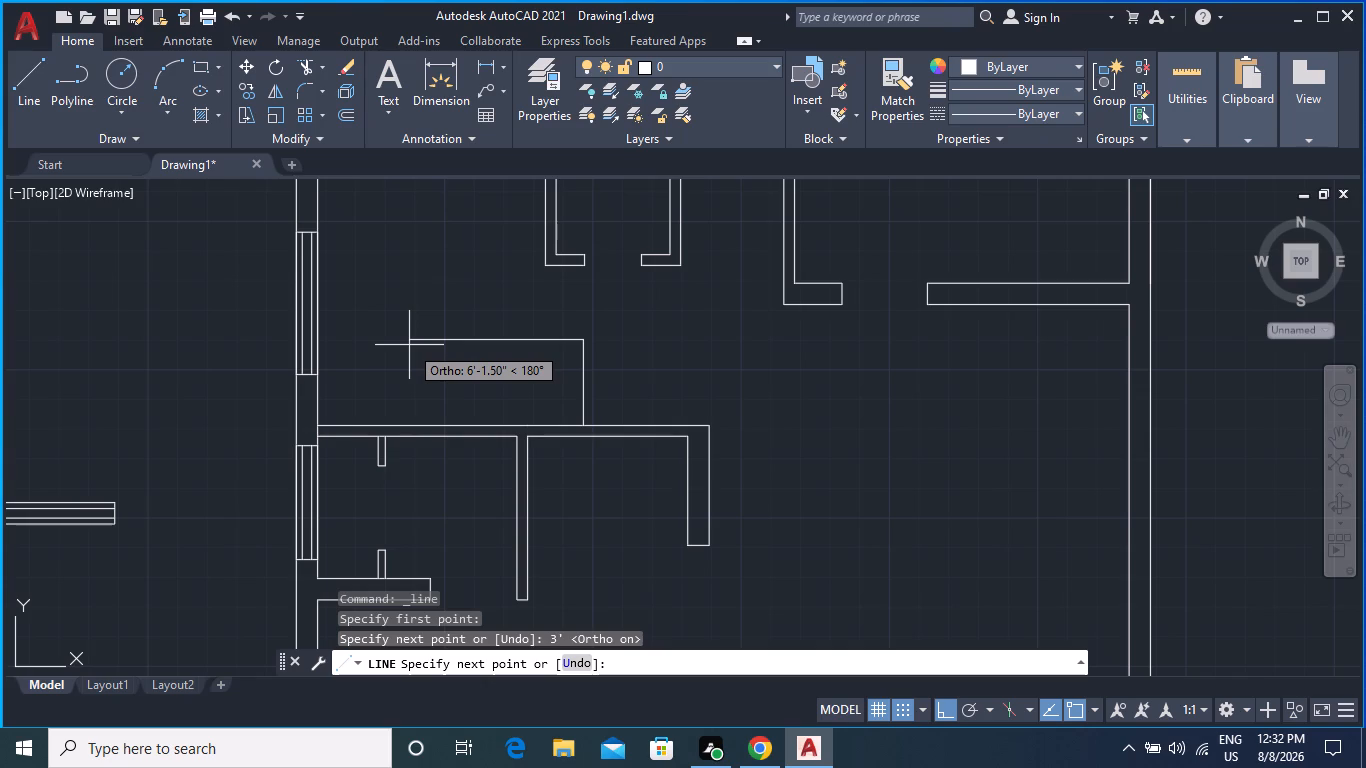
click(319, 340)
key(Escape)
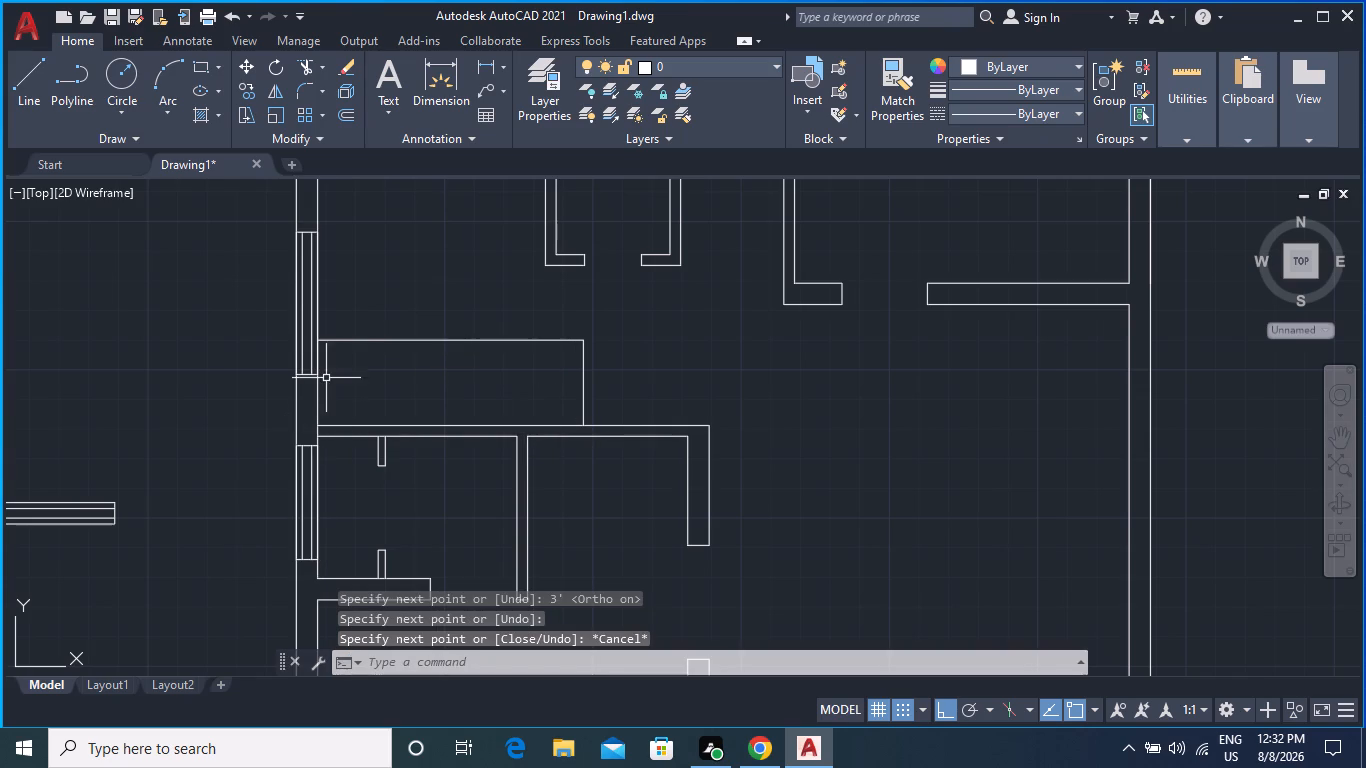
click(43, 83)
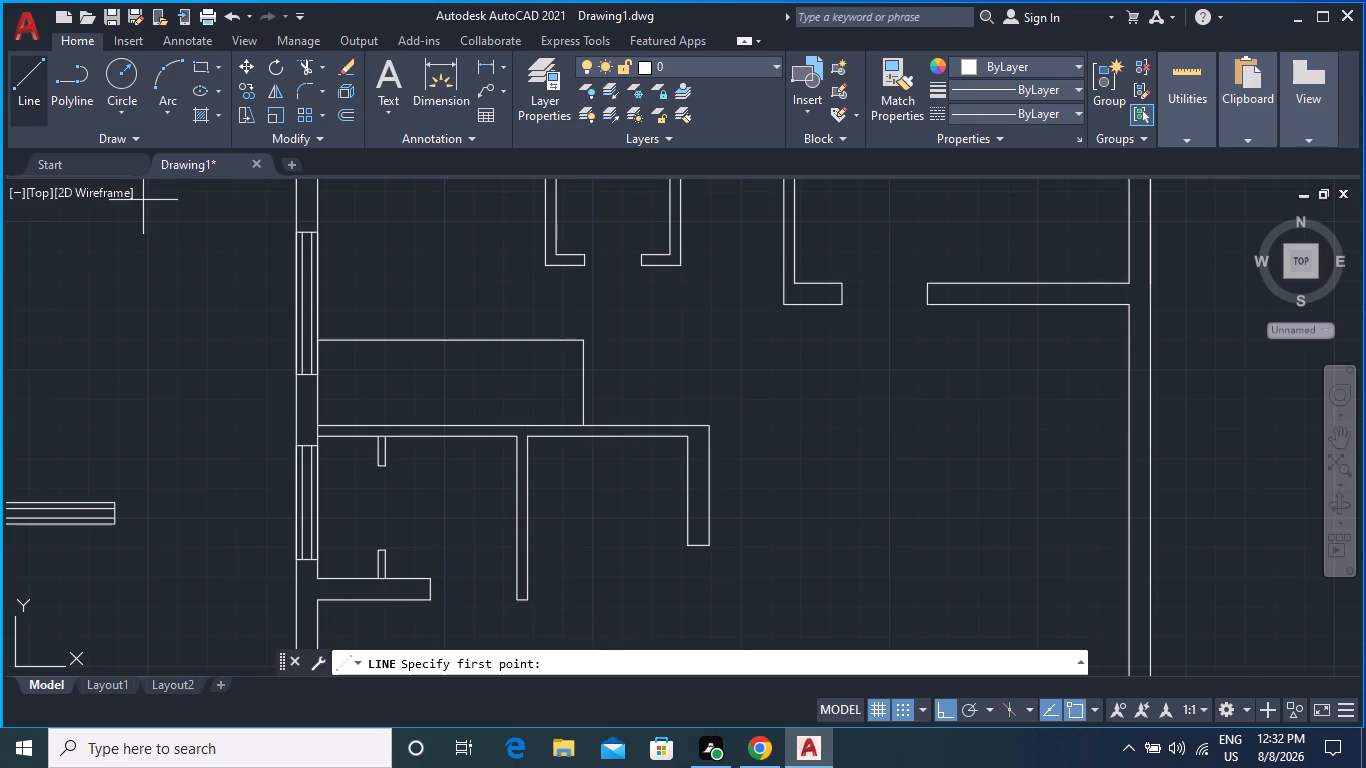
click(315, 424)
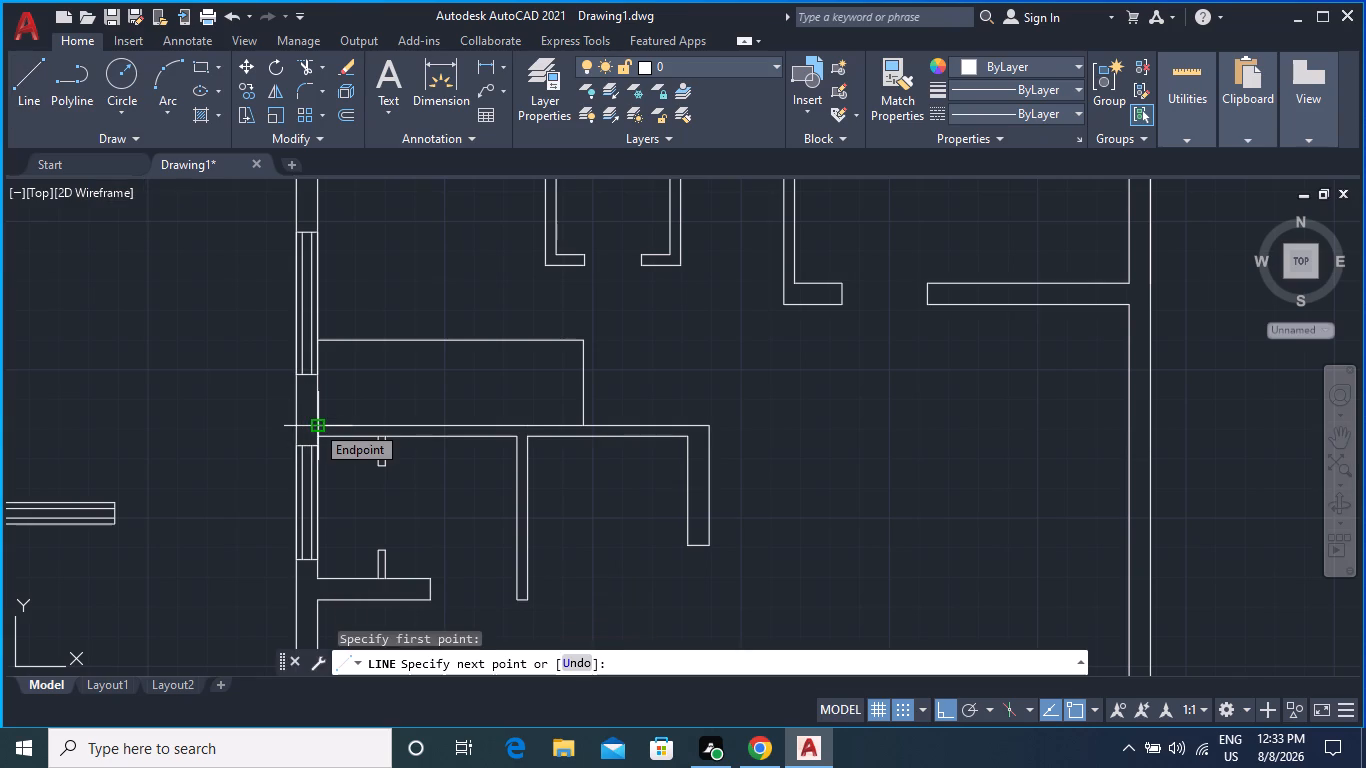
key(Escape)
Draw a north-south line 3' east of the west exterior wall's inner face, from the room's south wall to its north wall.
click(42, 102)
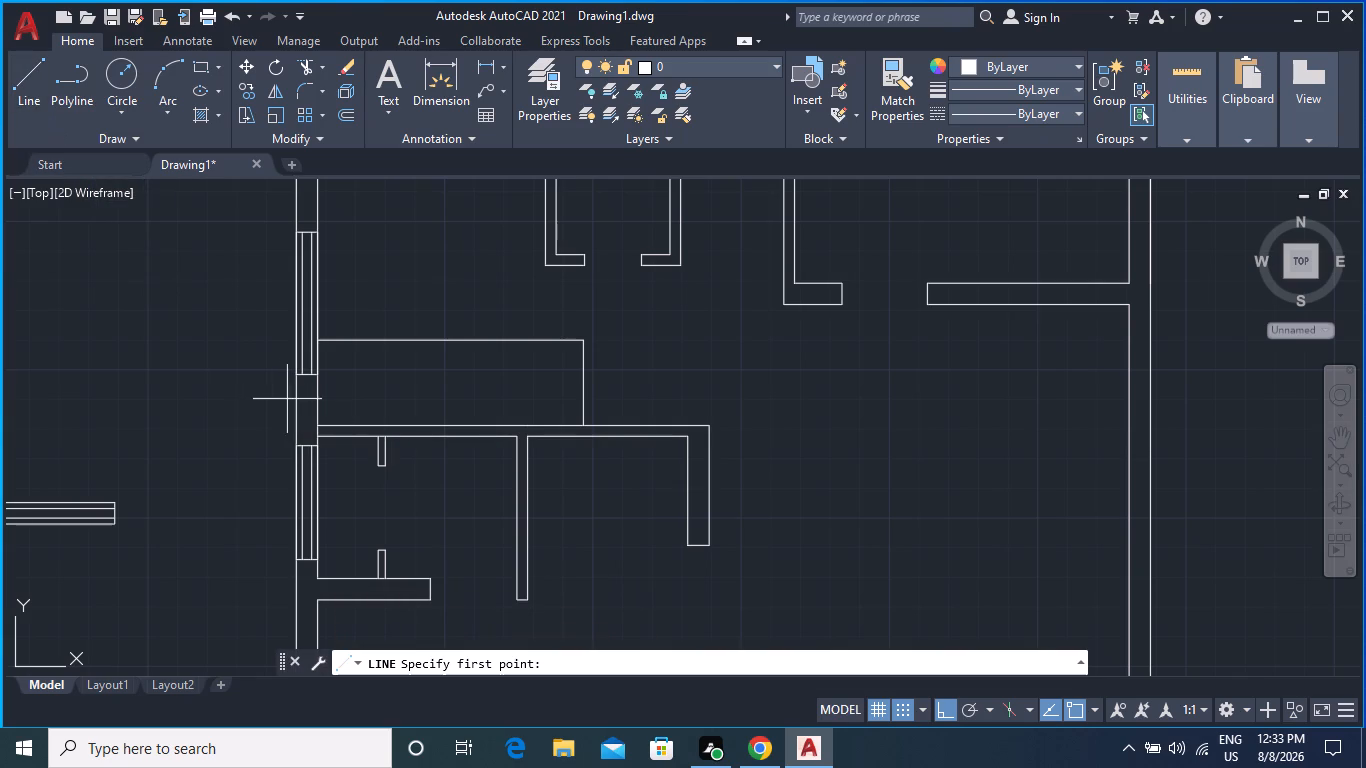
text(tk)
key(Return)
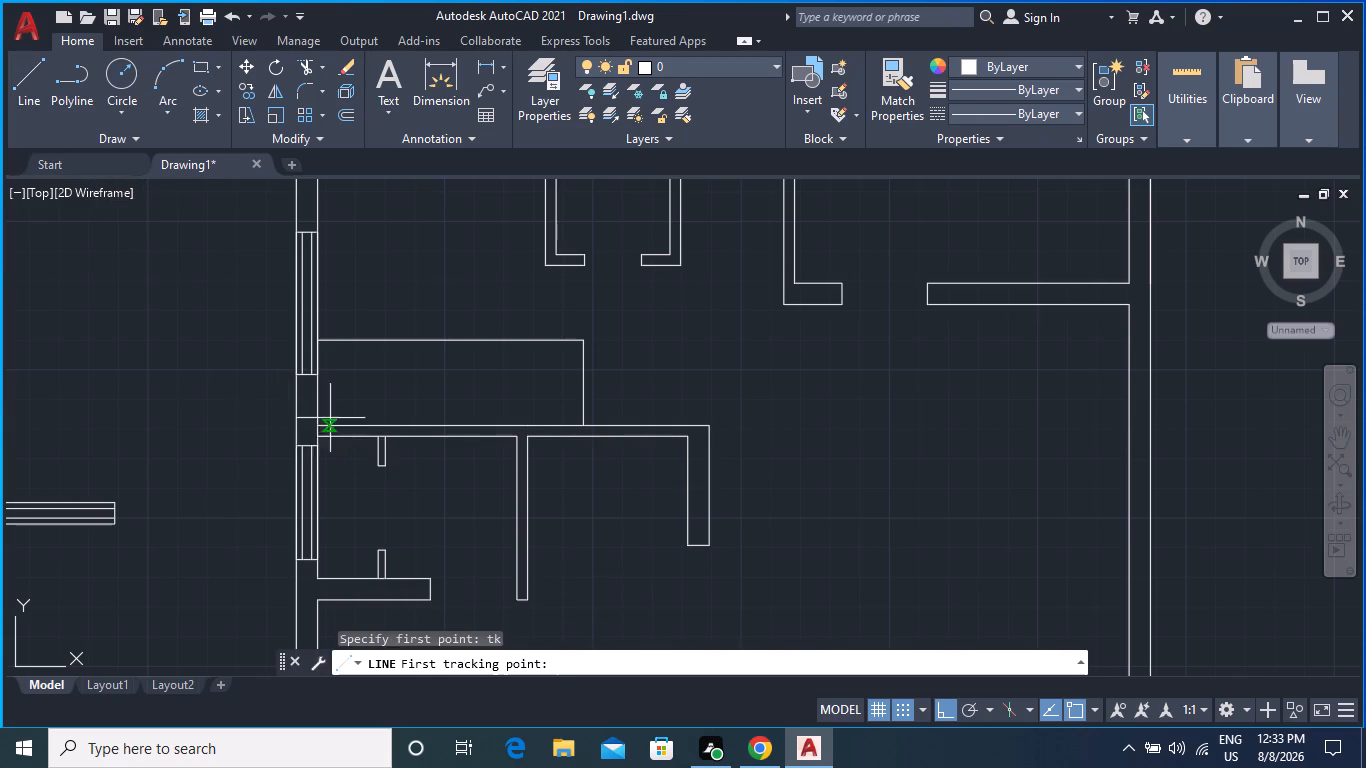
click(321, 422)
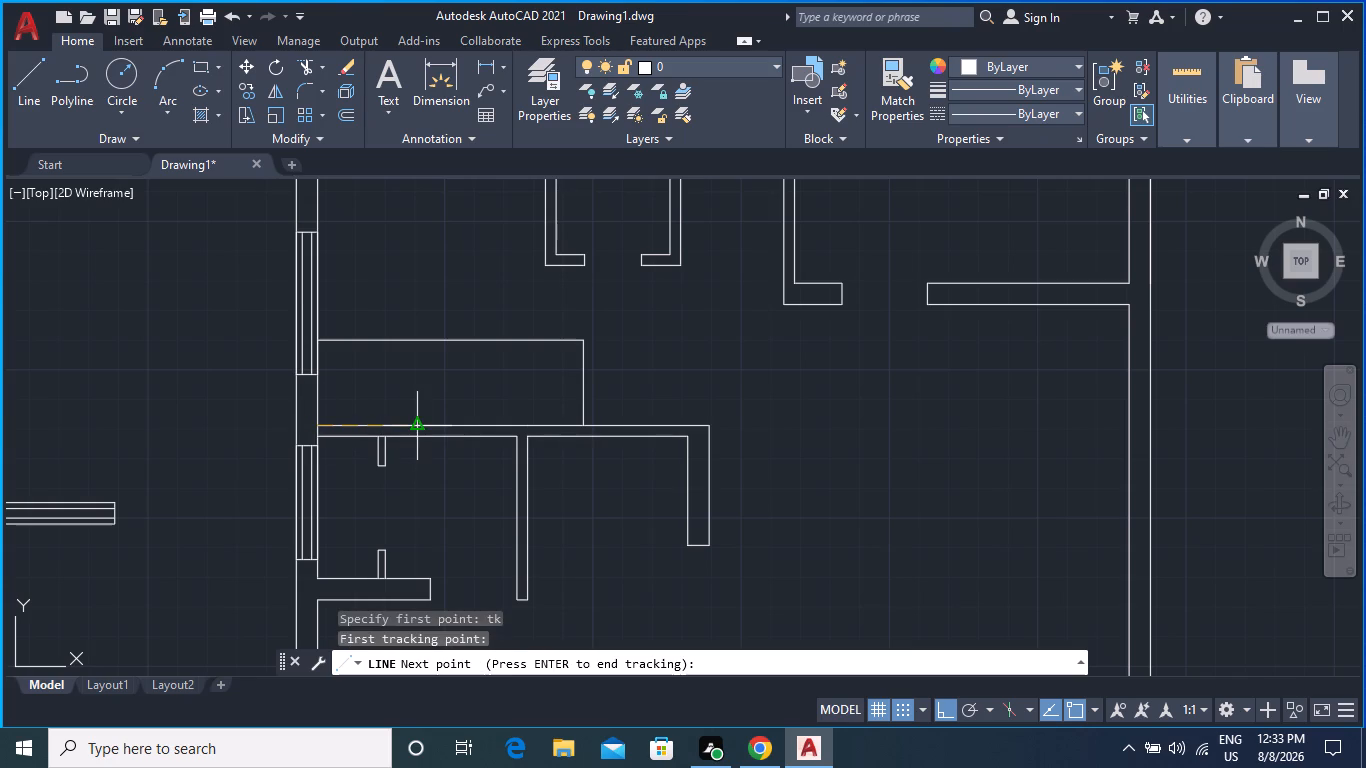
key(3)
key(apostrophe)
key(Return)
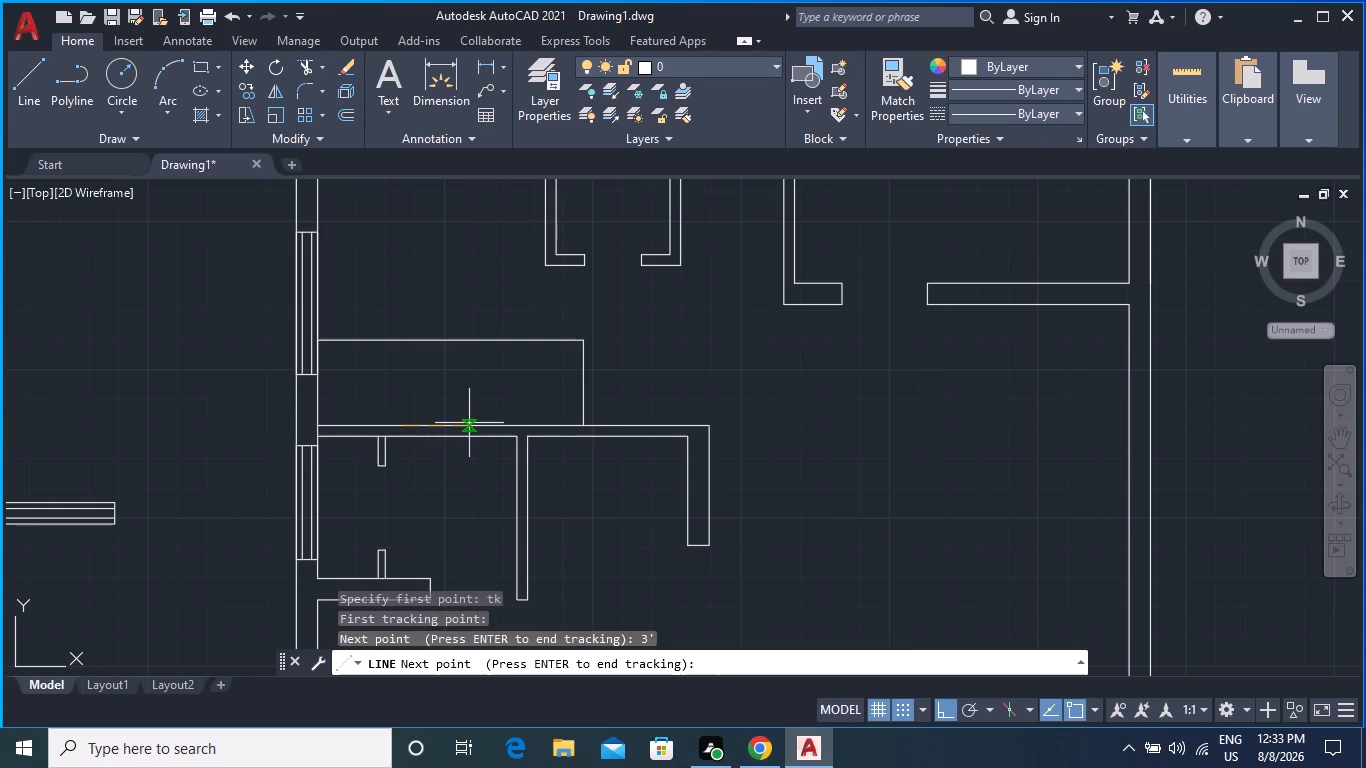
key(Return)
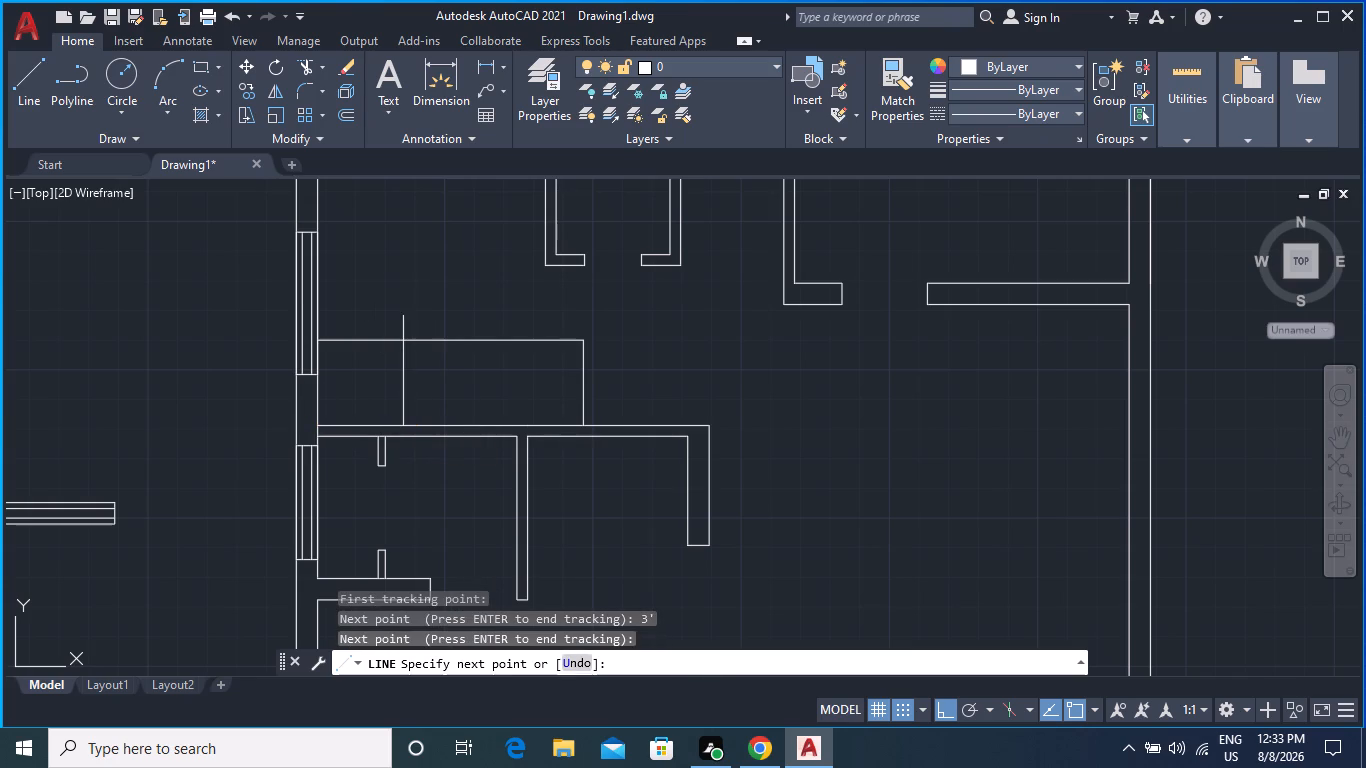
middle_drag(394, 207, 385, 321)
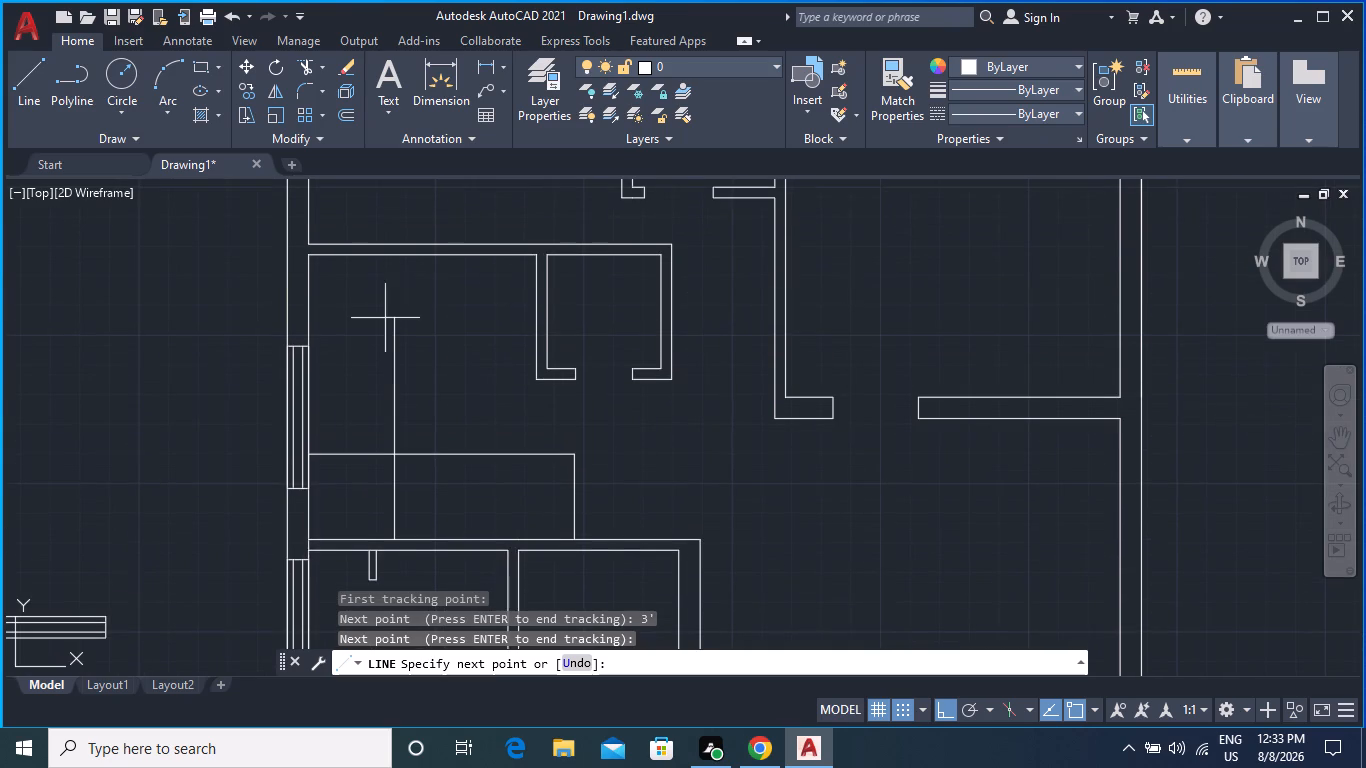
click(389, 256)
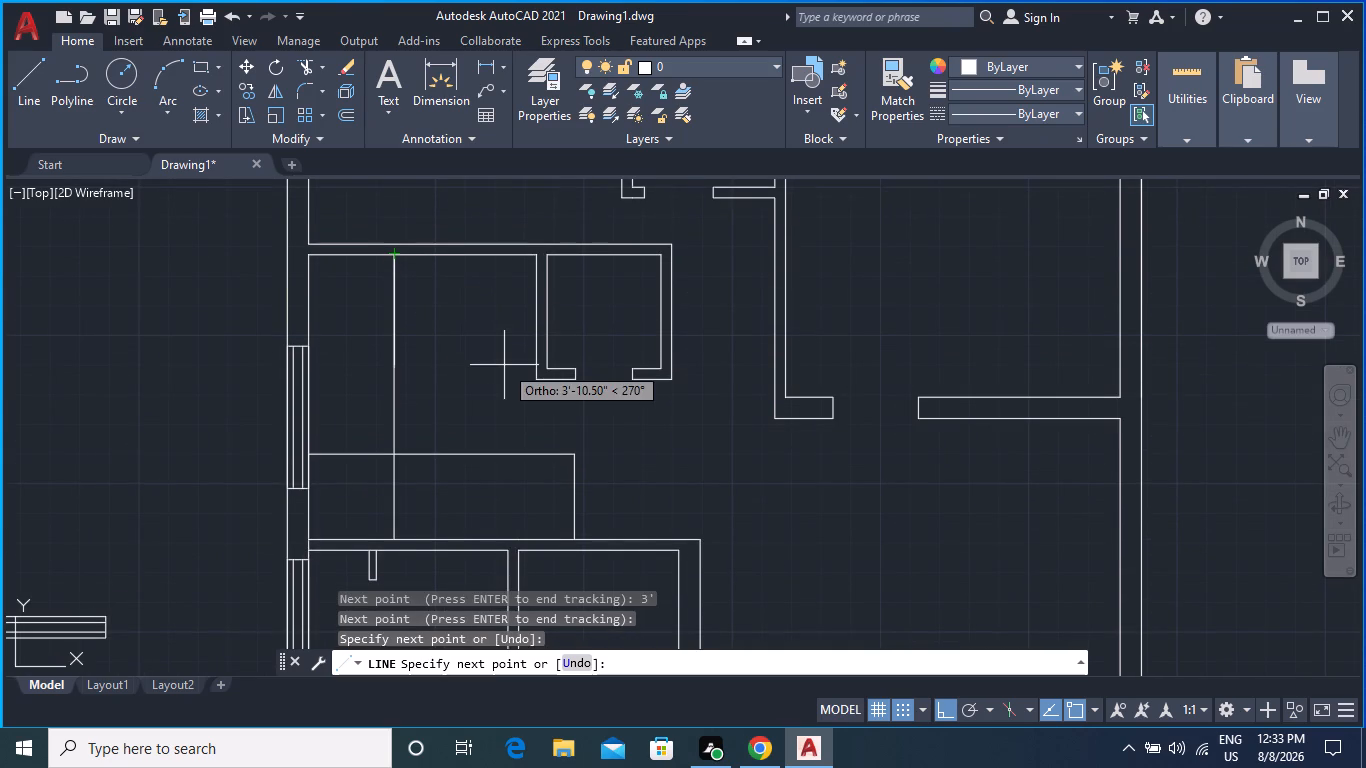
key(Escape)
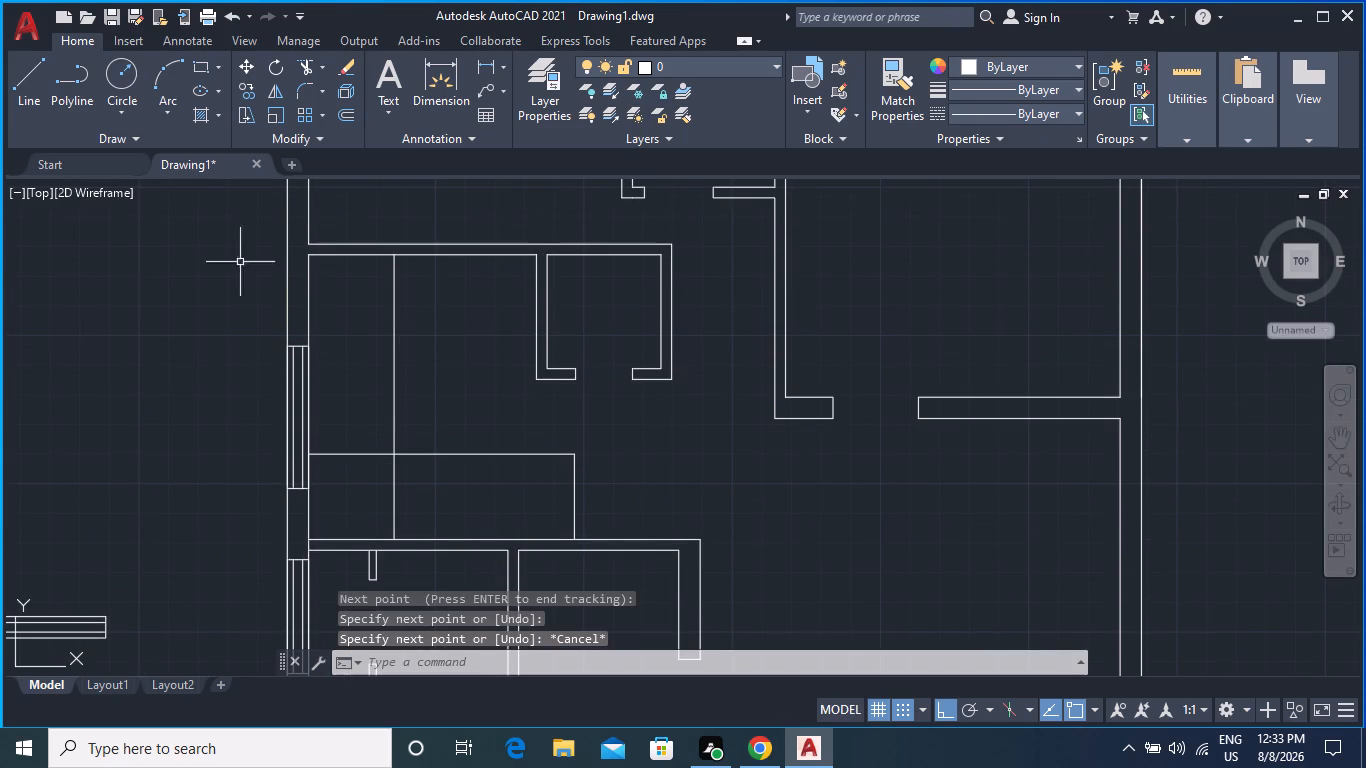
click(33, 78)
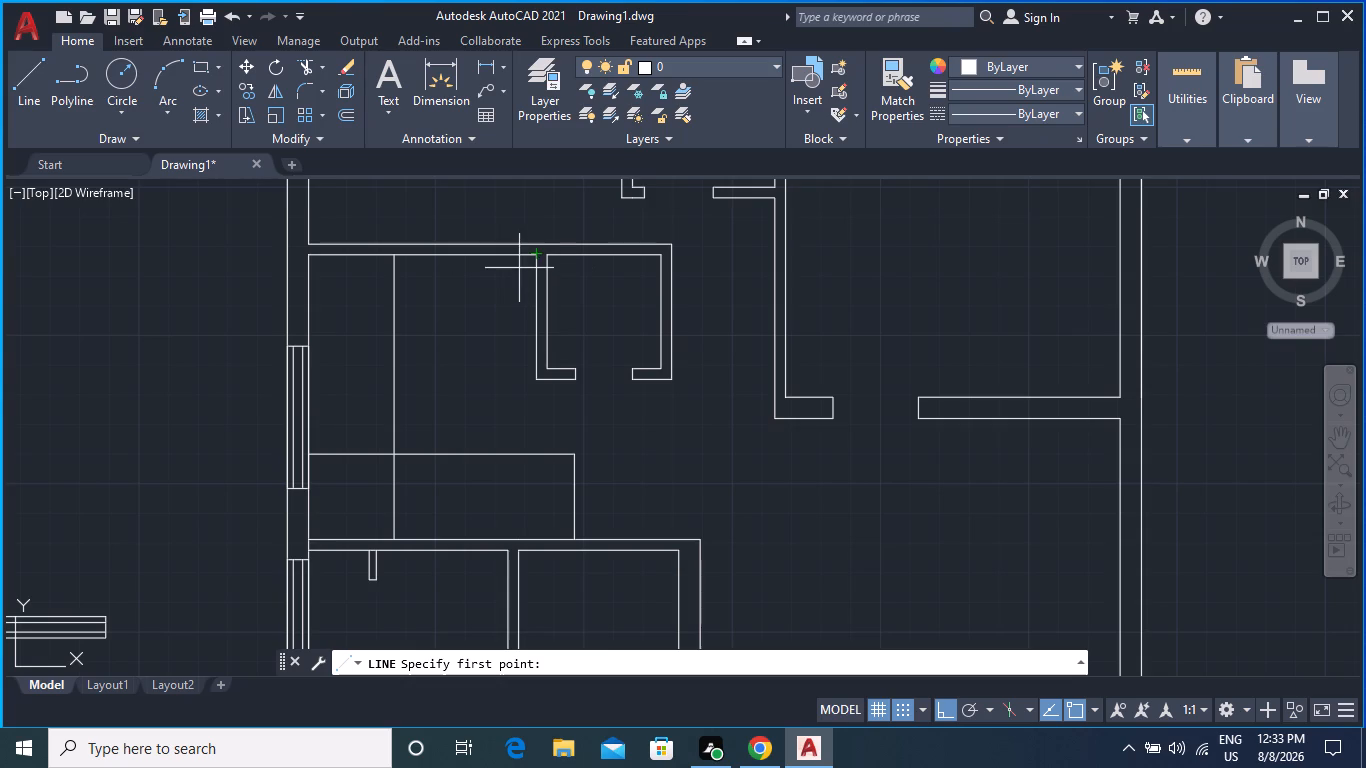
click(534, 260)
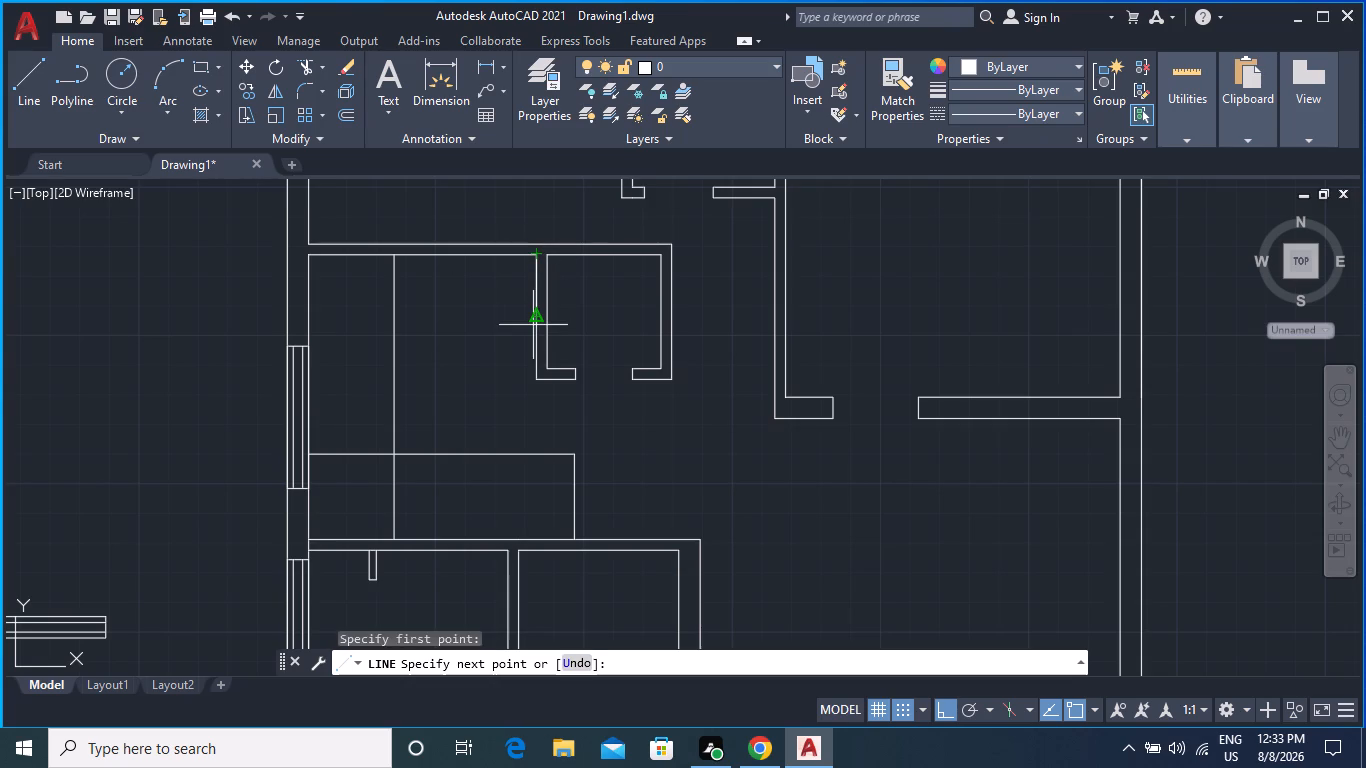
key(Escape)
Draw an east-west line 3' south of the room's north wall, from the closet's west wall to the new north-south line.
key(l)
key(Return)
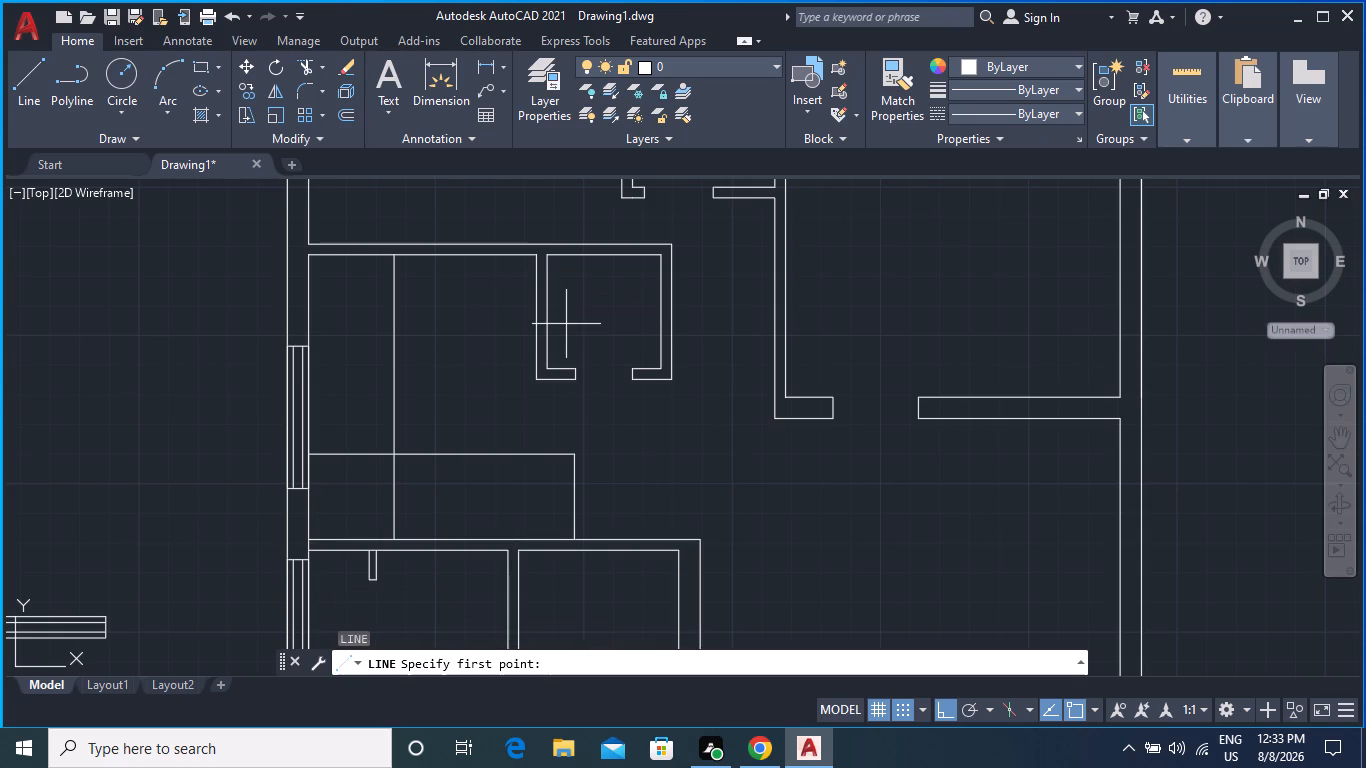
text(tk)
key(Return)
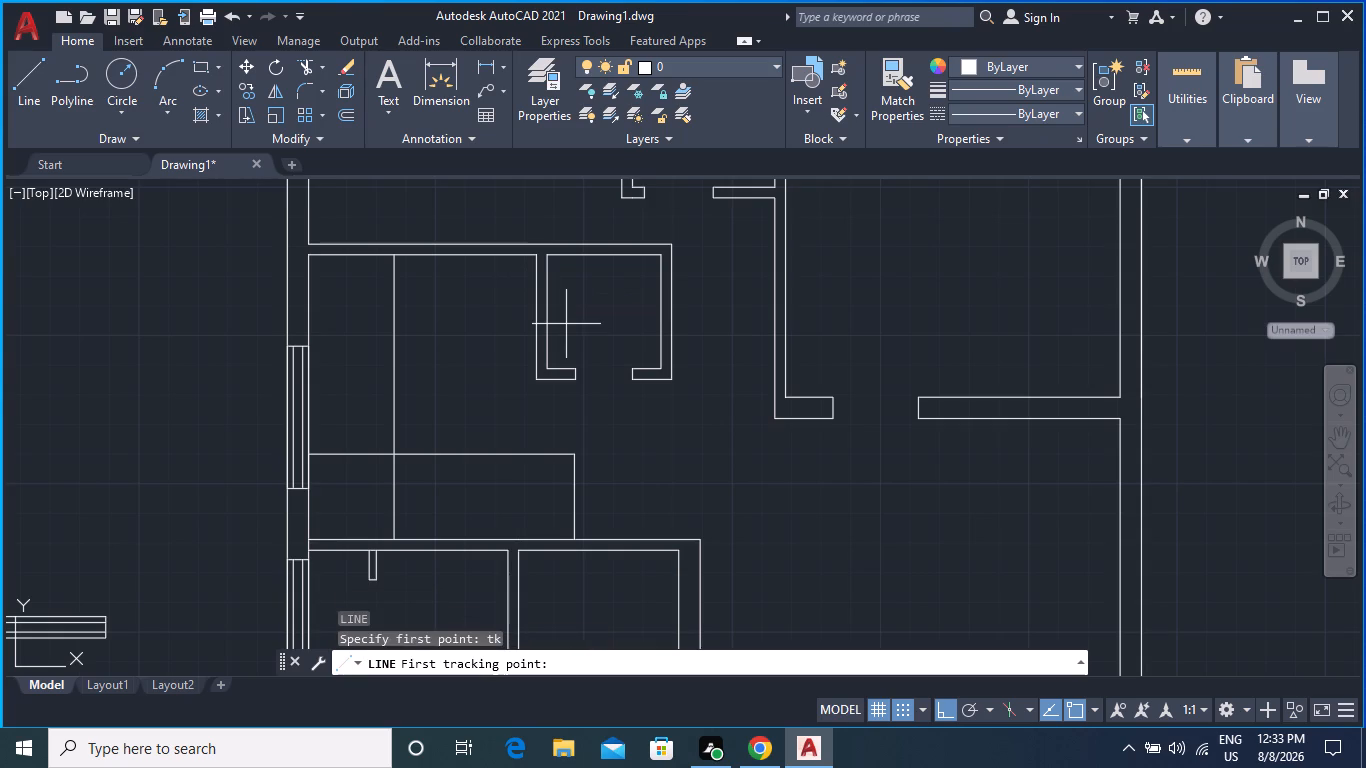
click(536, 260)
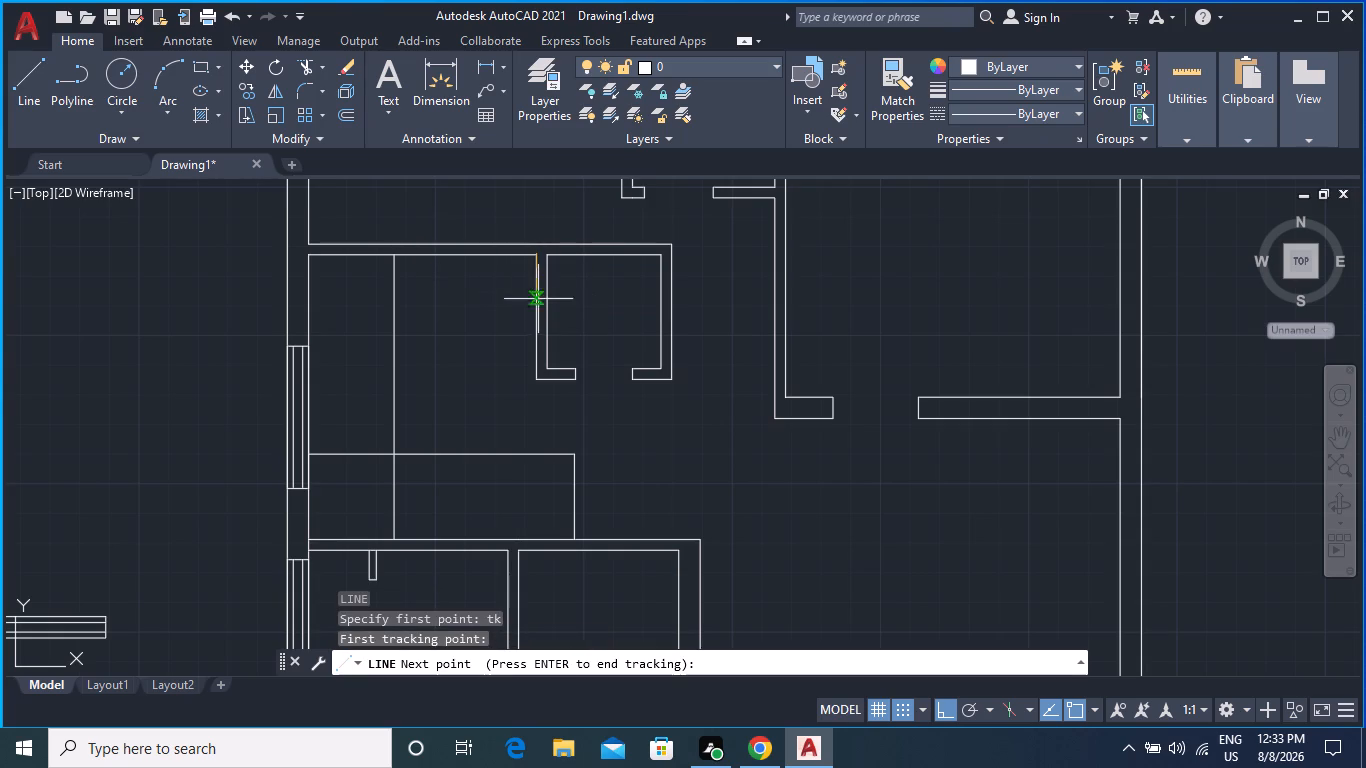
key(3)
key(apostrophe)
key(Return)
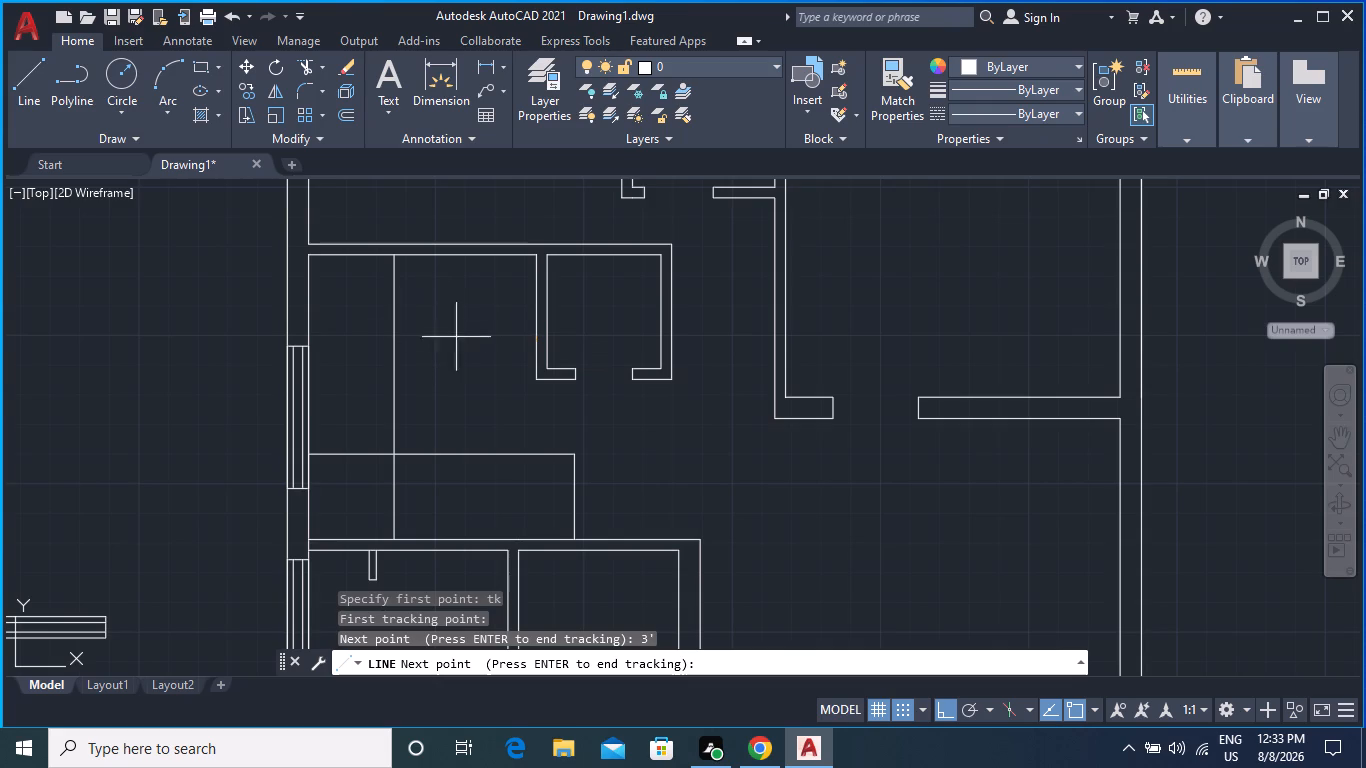
key(Return)
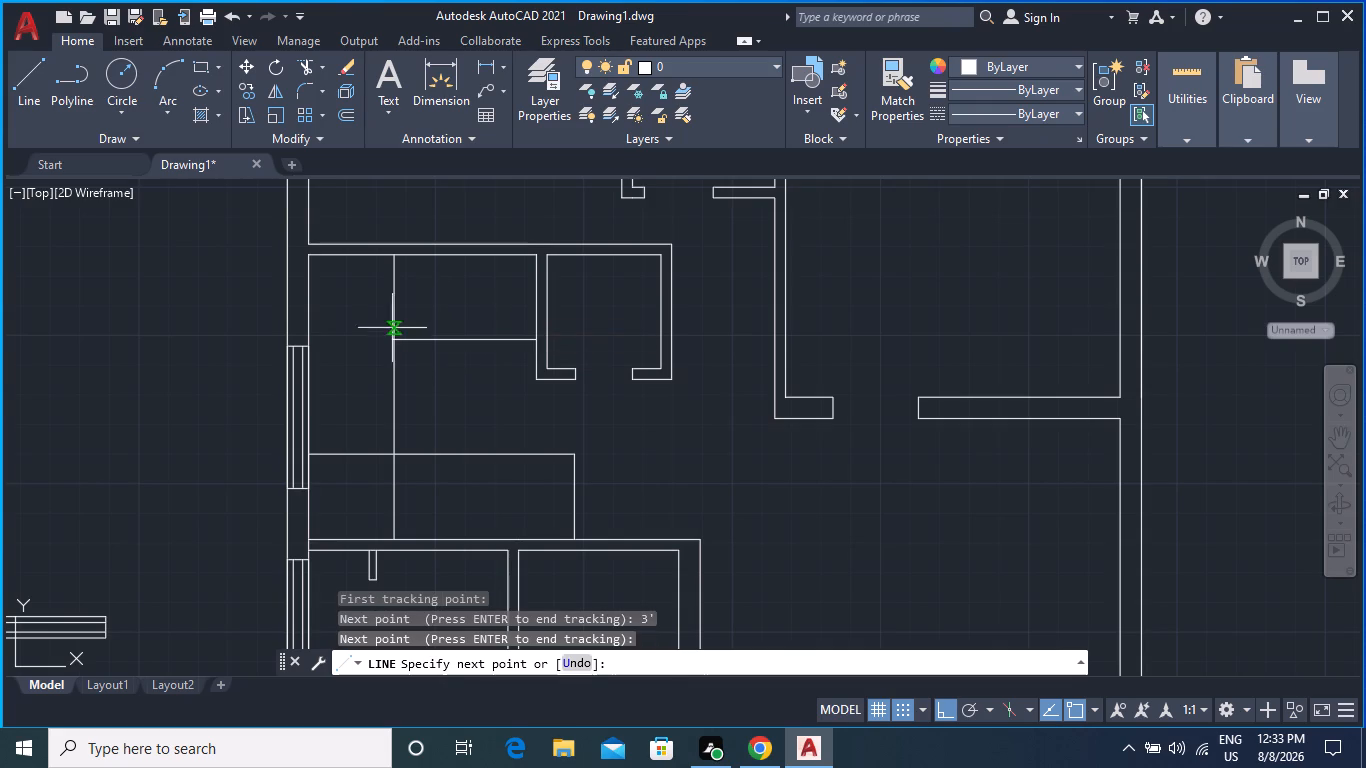
click(394, 345)
key(Escape)
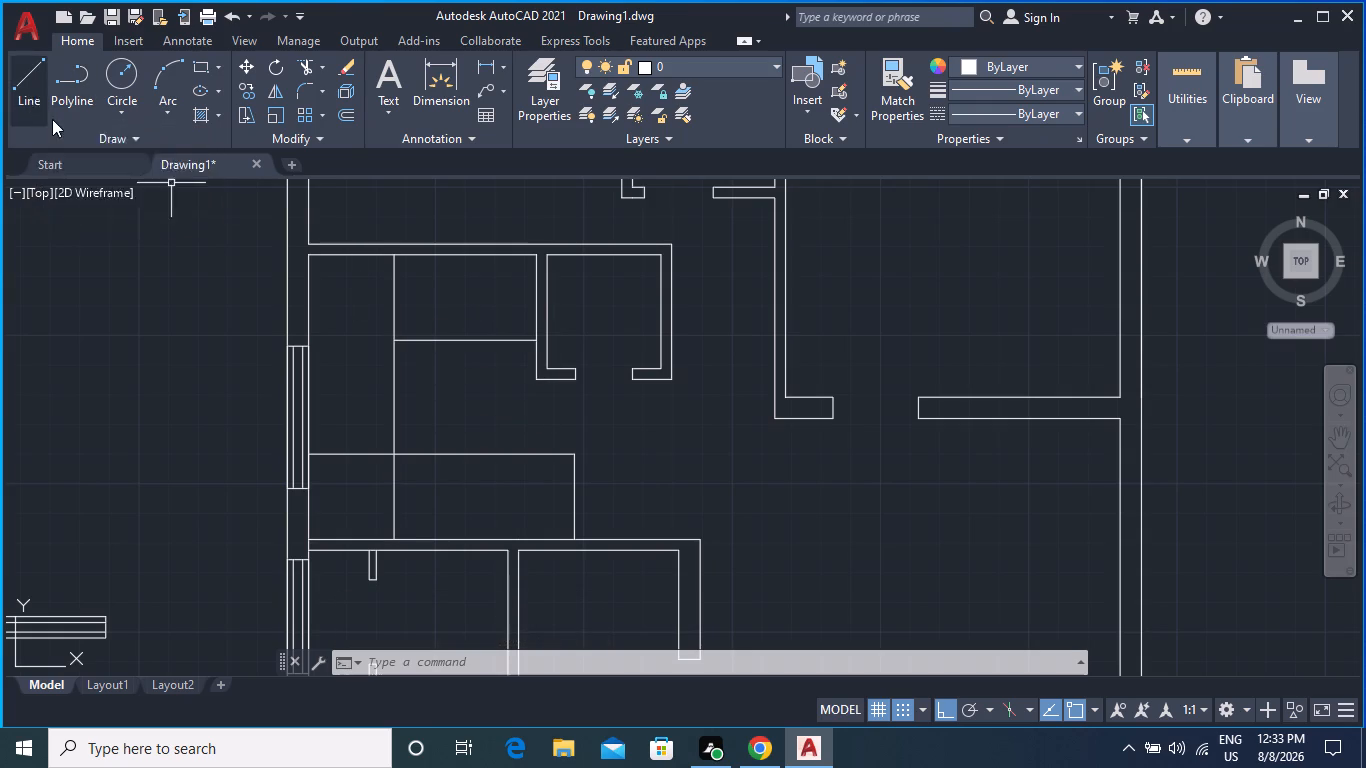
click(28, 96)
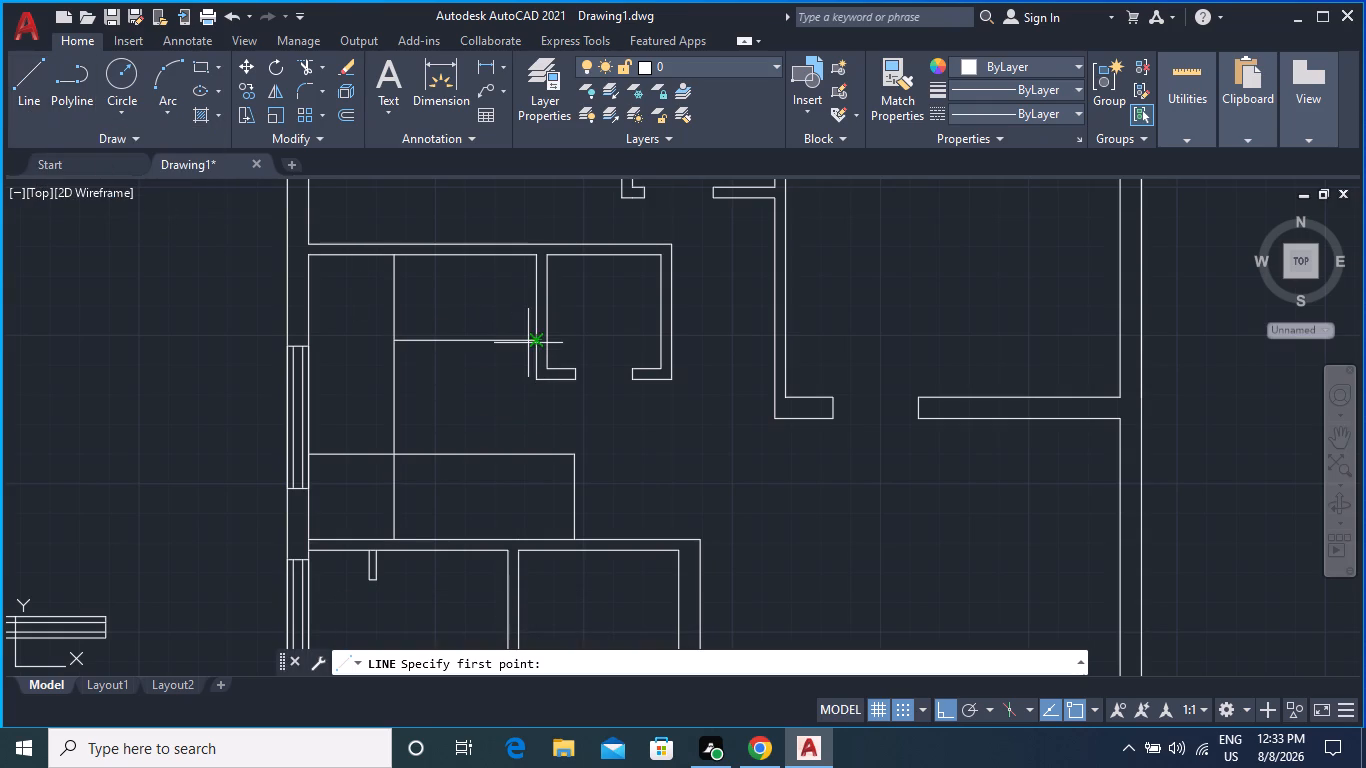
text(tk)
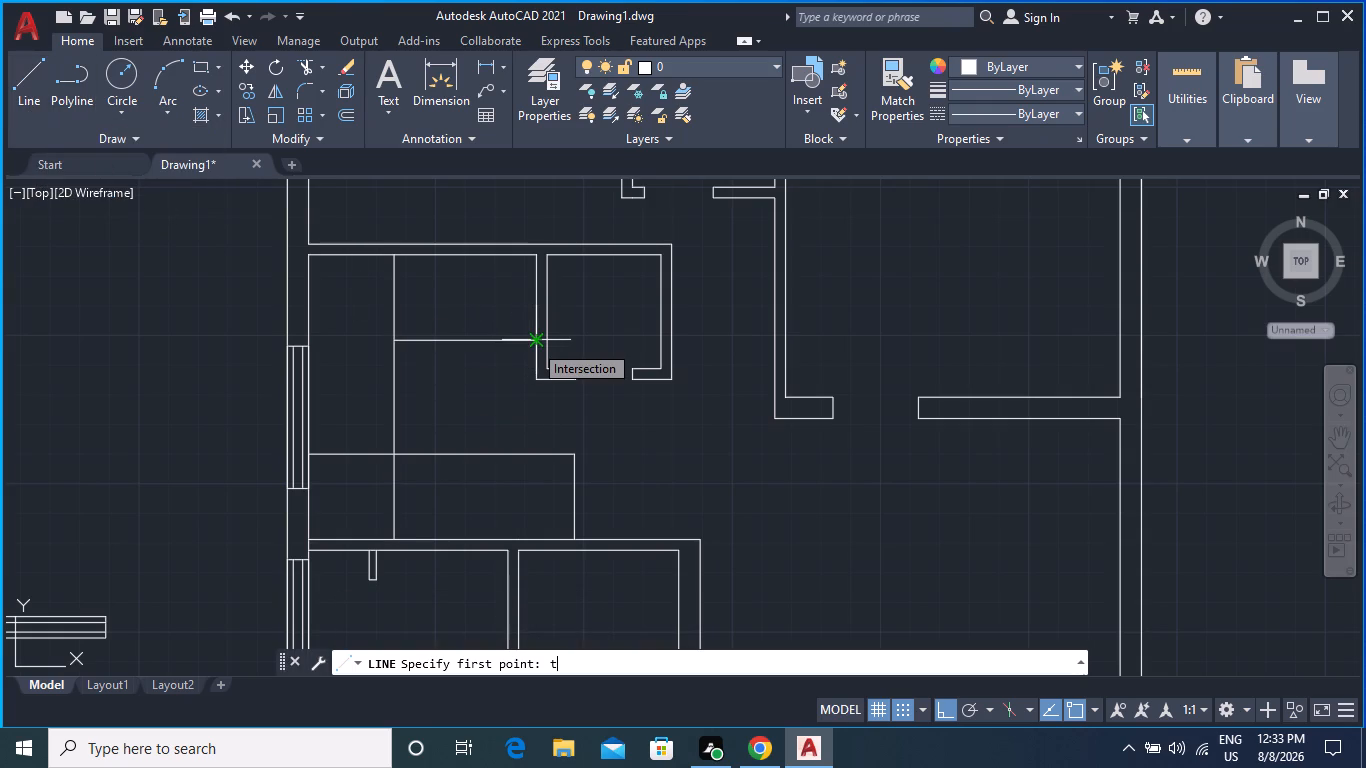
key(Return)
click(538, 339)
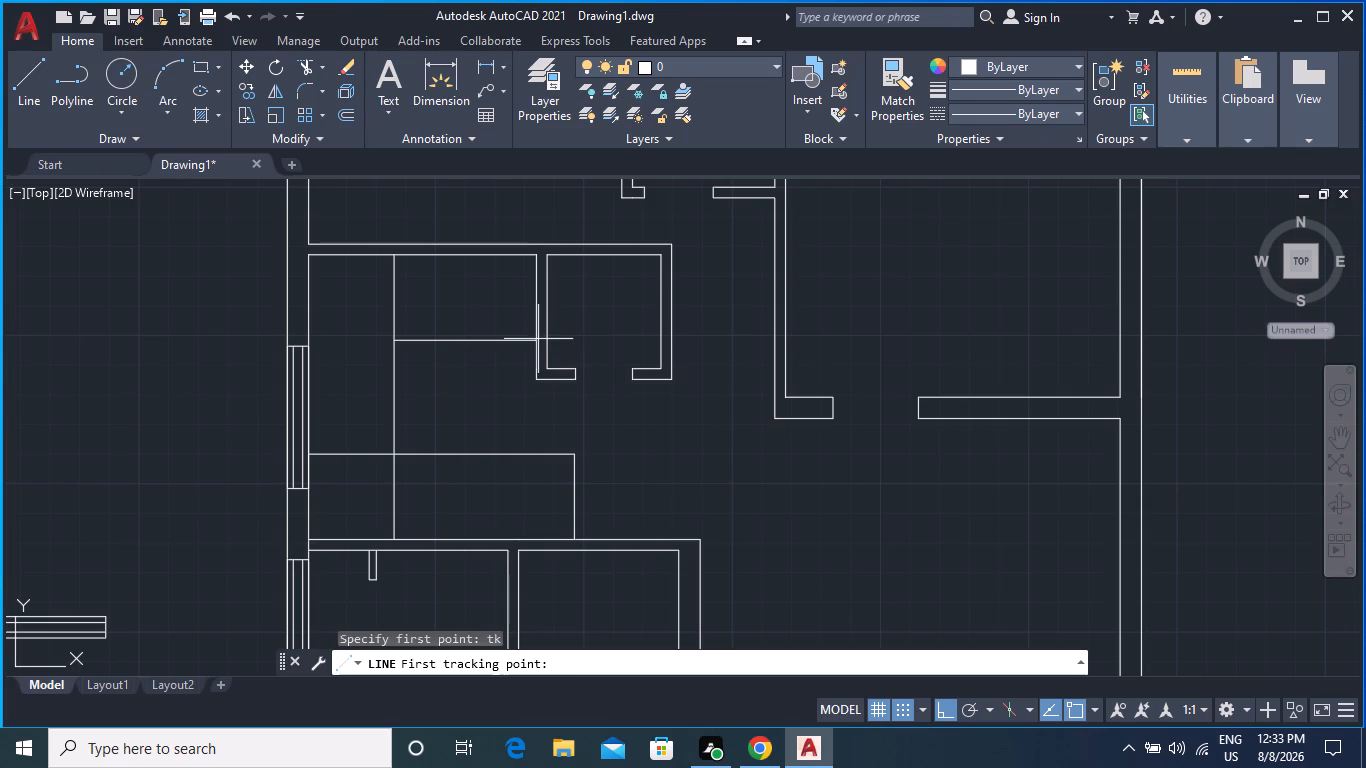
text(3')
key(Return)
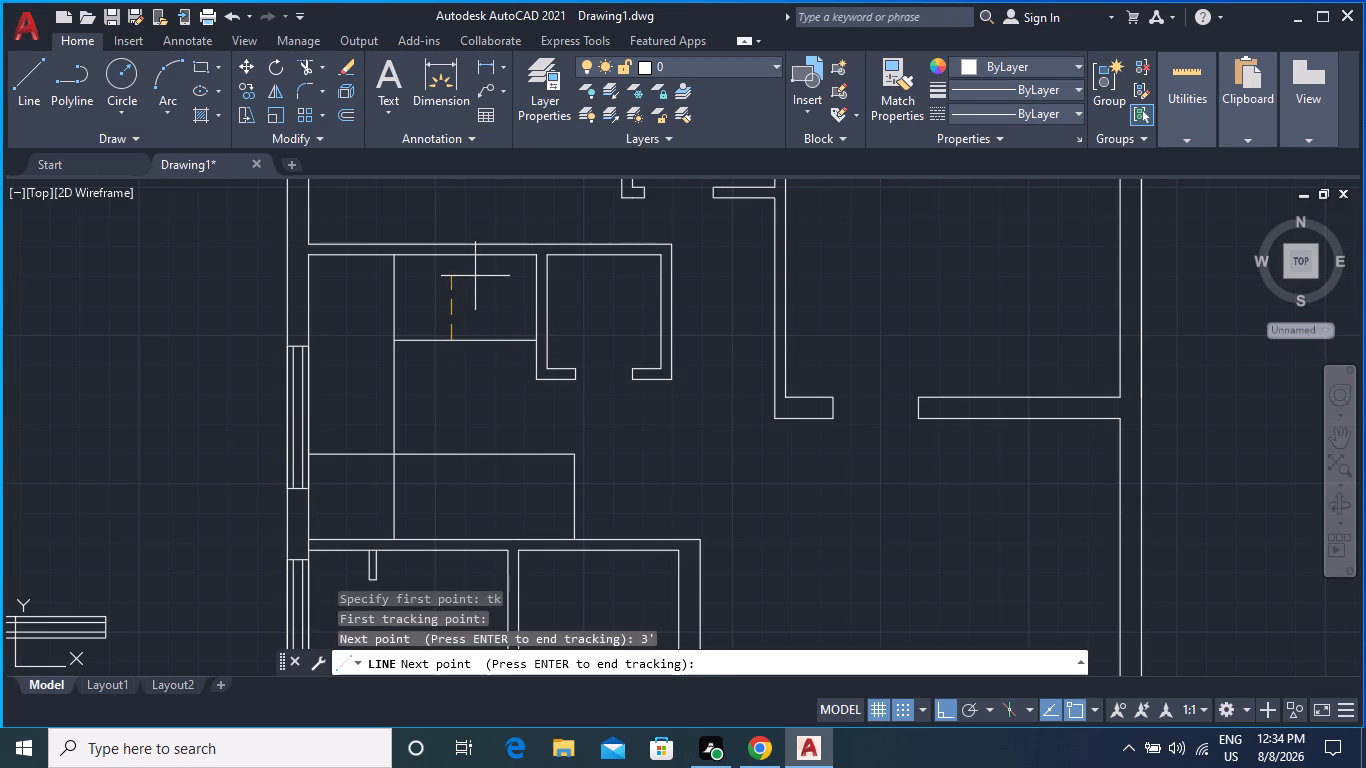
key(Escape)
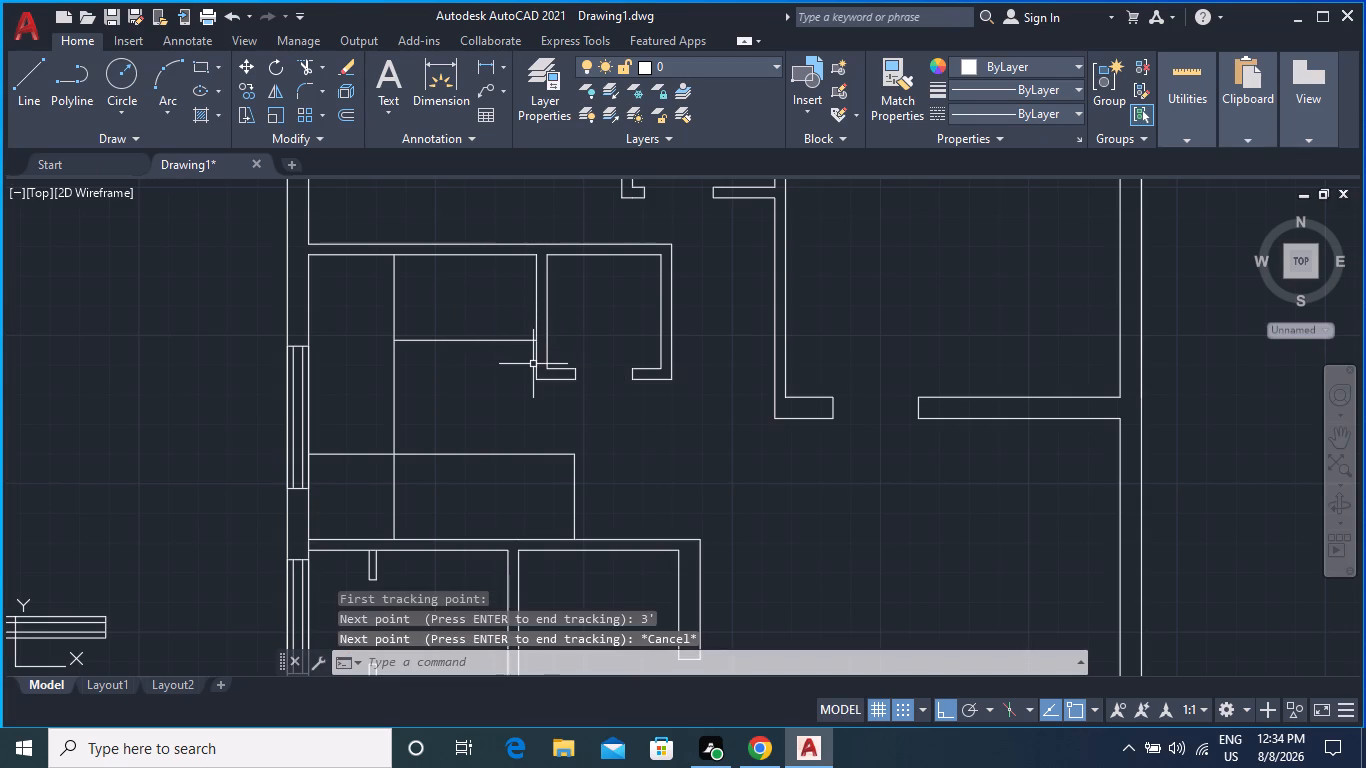
Draw a dividing line 2' west of the closet's west wall, from the north strip's edge up to the north wall.
key(l)
key(Return)
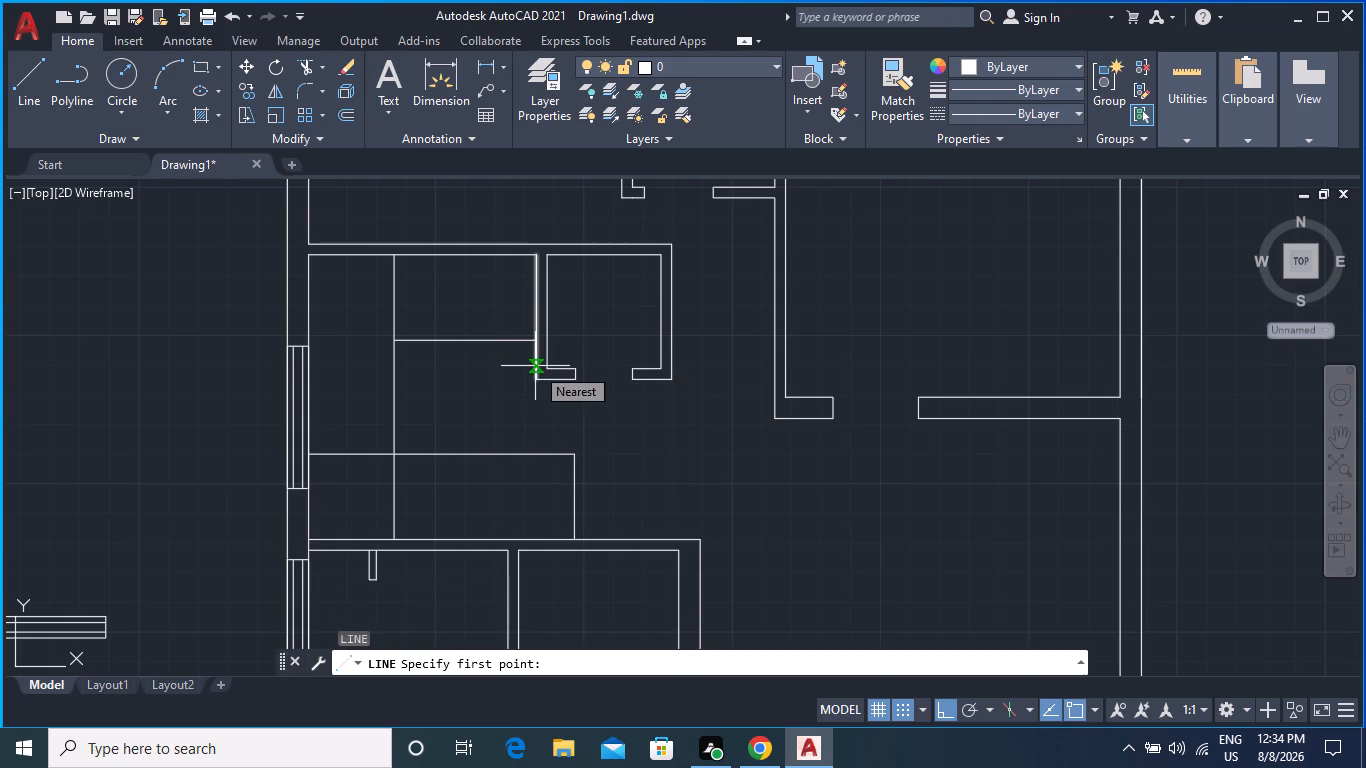
text(tk)
key(Return)
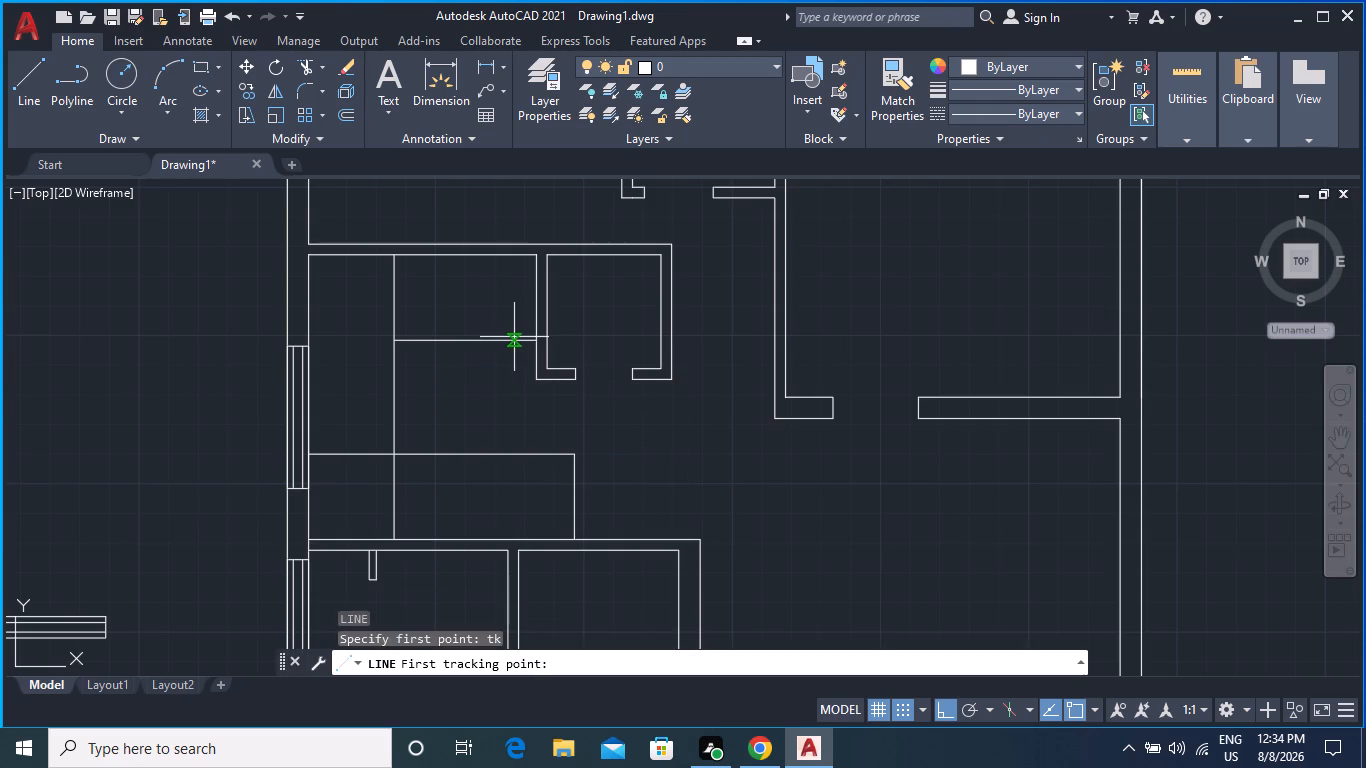
click(535, 341)
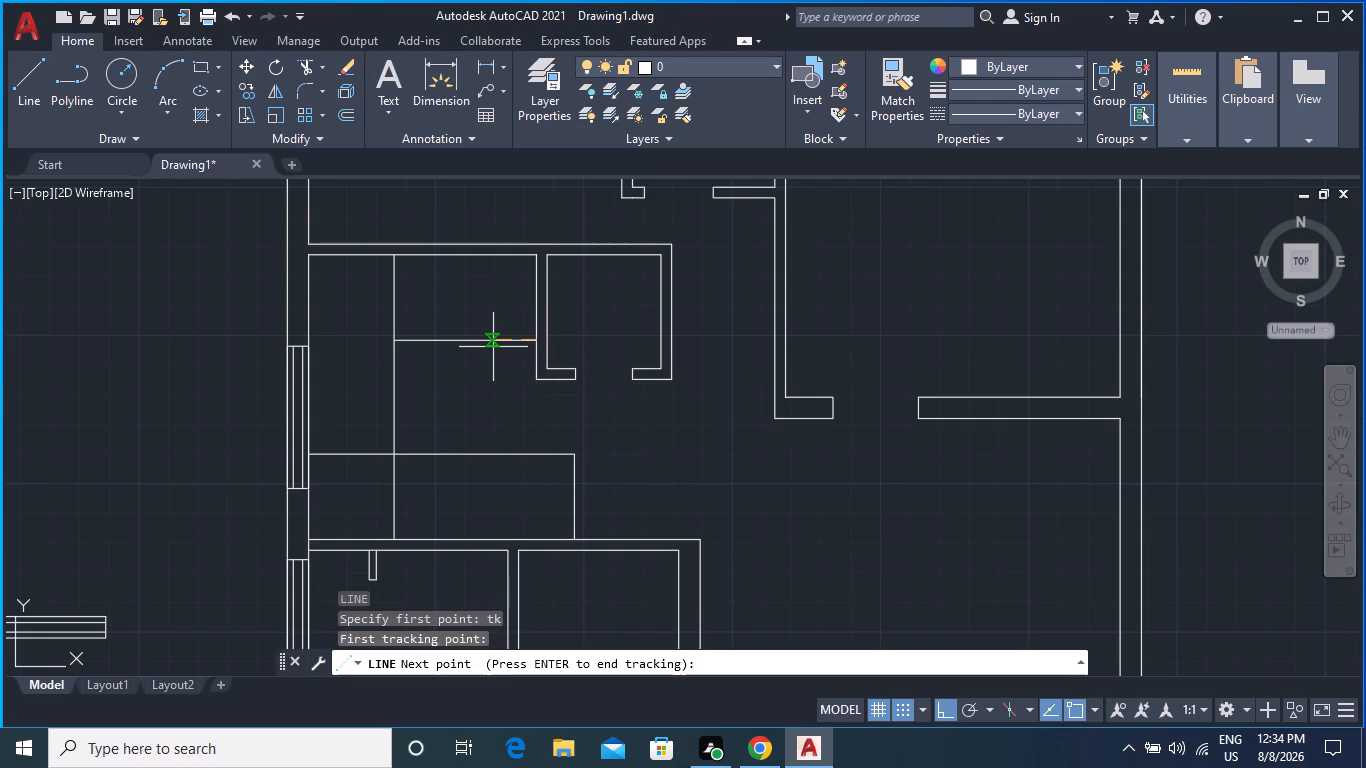
key(2)
key(apostrophe)
key(Return)
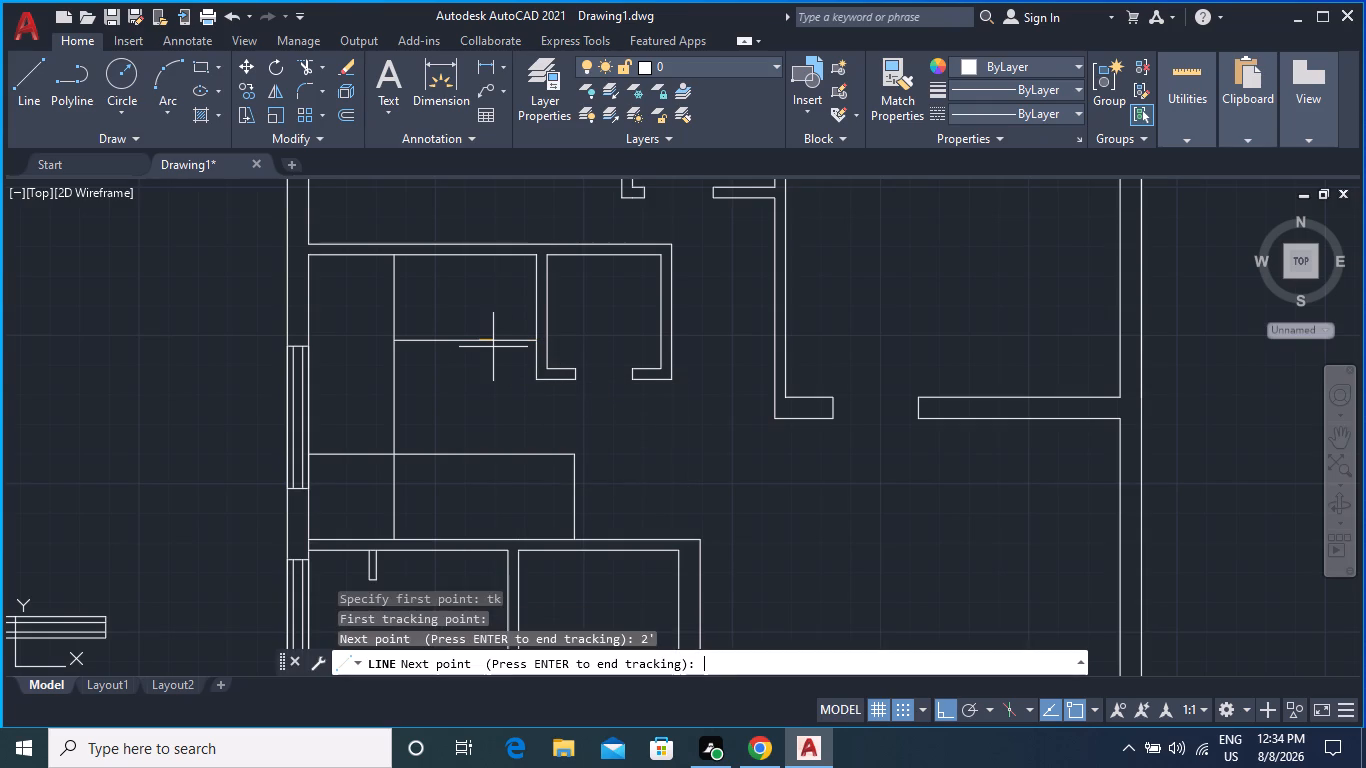
key(Return)
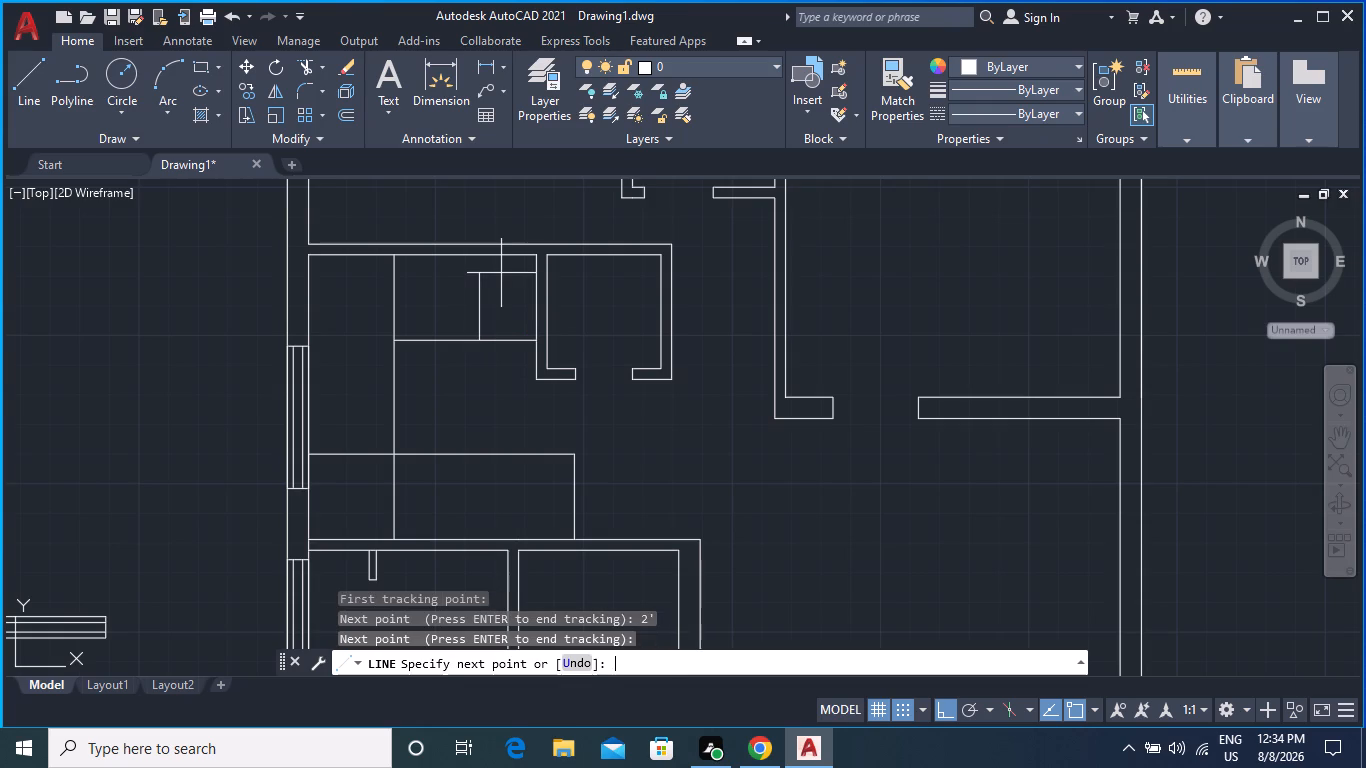
click(480, 252)
key(Escape)
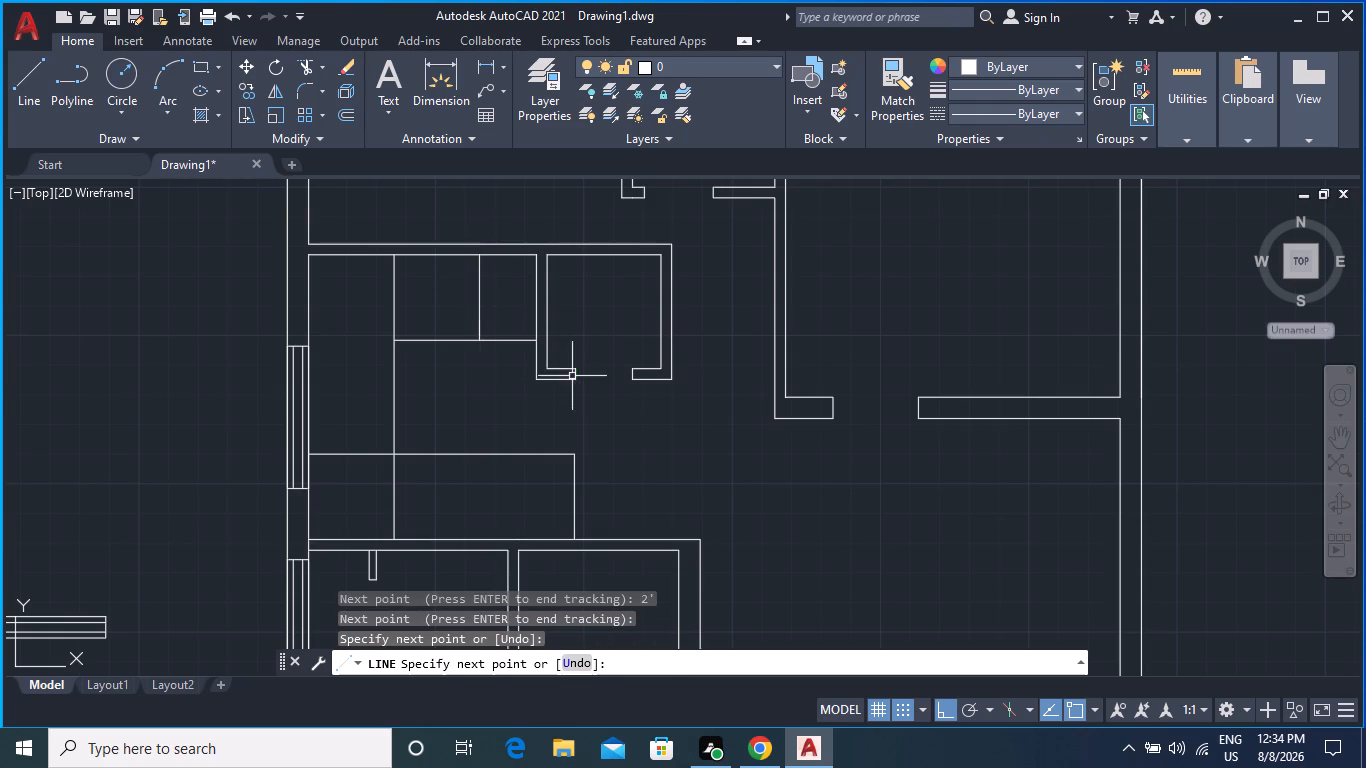
key(Escape)
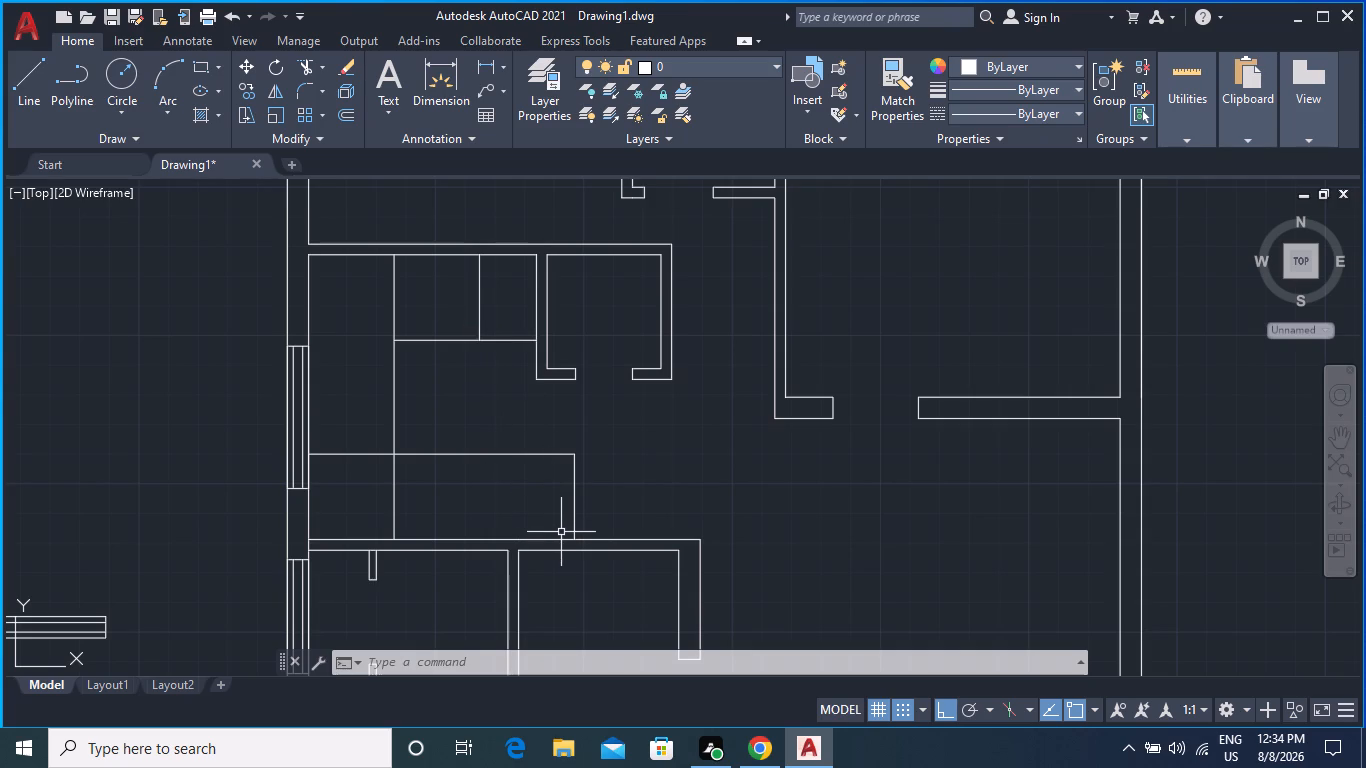
Trim the overlapping line segments at the southwest and northwest corners of the 3'-deep outline in the west room.
middle_drag(485, 429, 466, 333)
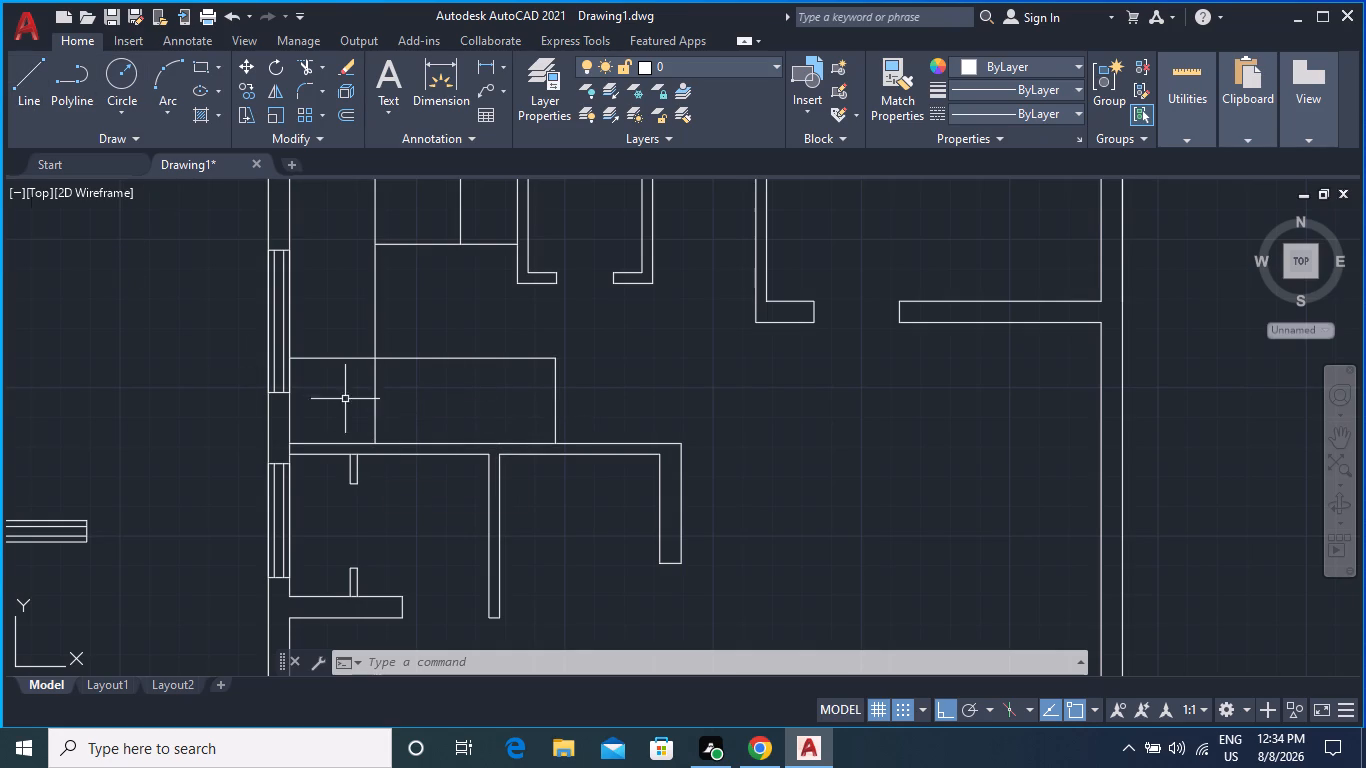
text(tr)
key(Return)
click(412, 392)
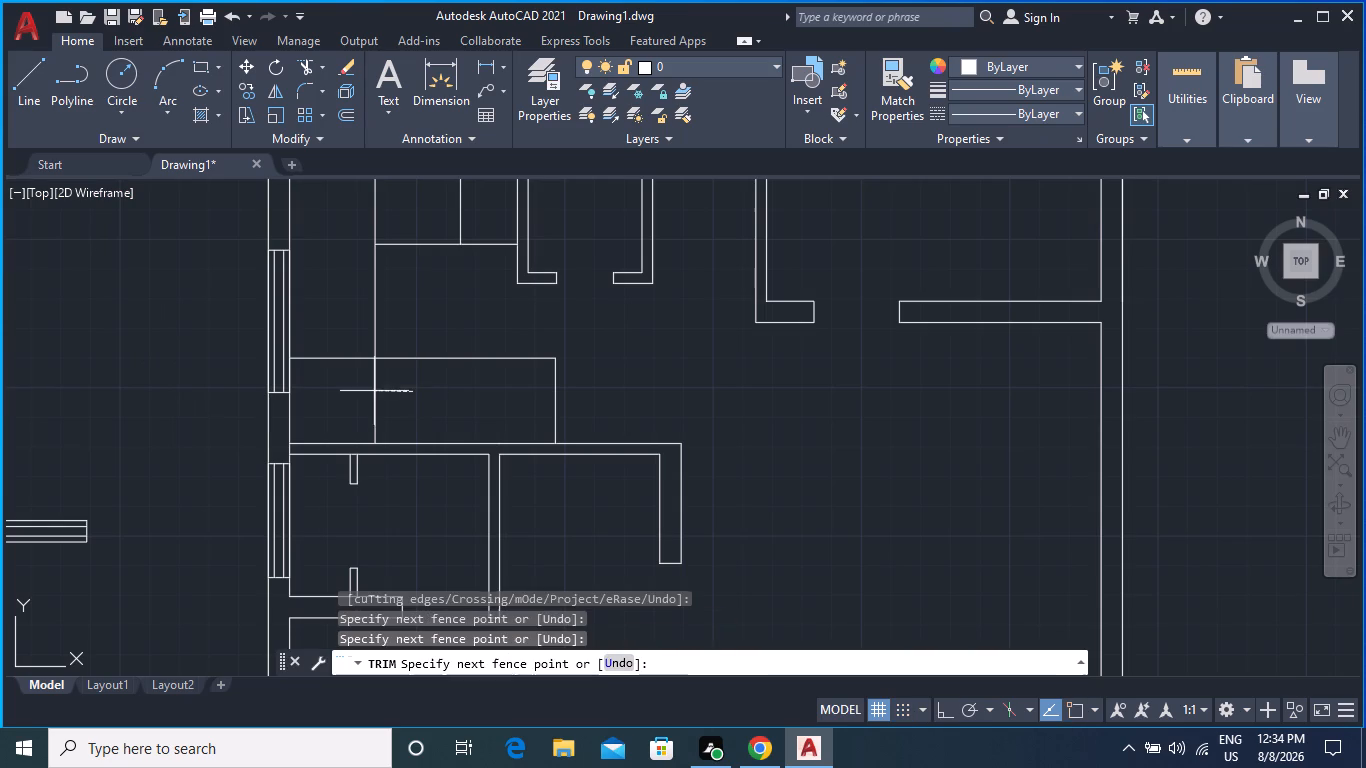
click(348, 391)
middle_drag(408, 305, 406, 427)
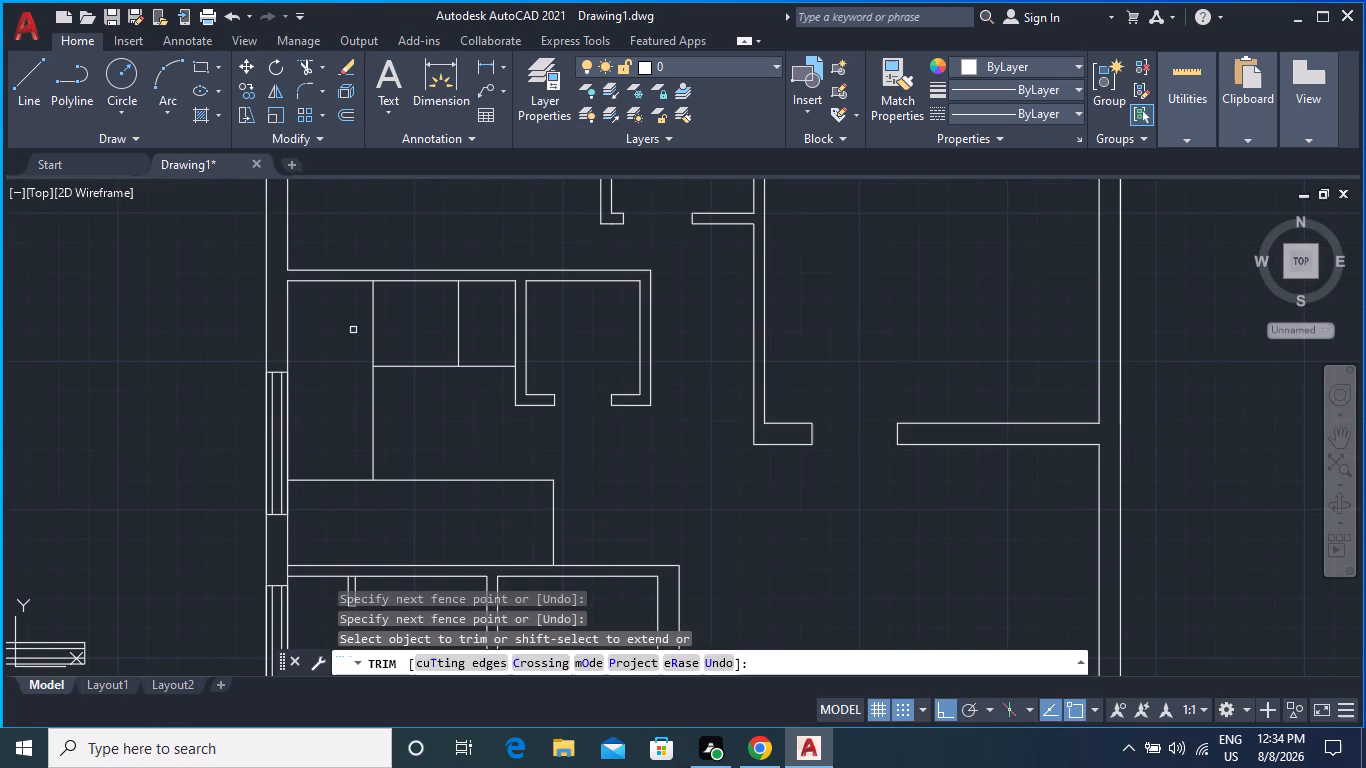
click(353, 330)
click(398, 333)
click(344, 506)
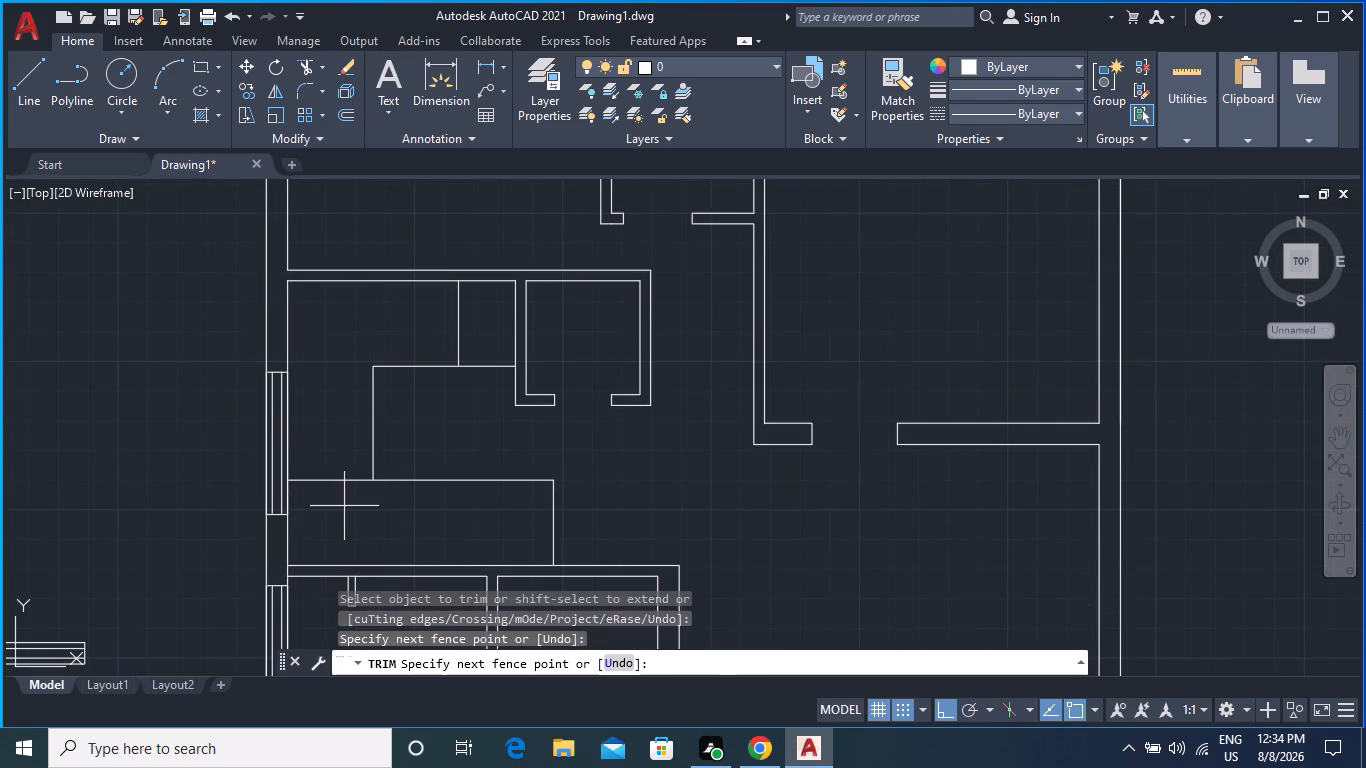
click(336, 443)
Trim the north strip's edge between the dividing line and the closet's west wall.
middle_drag(407, 395, 373, 435)
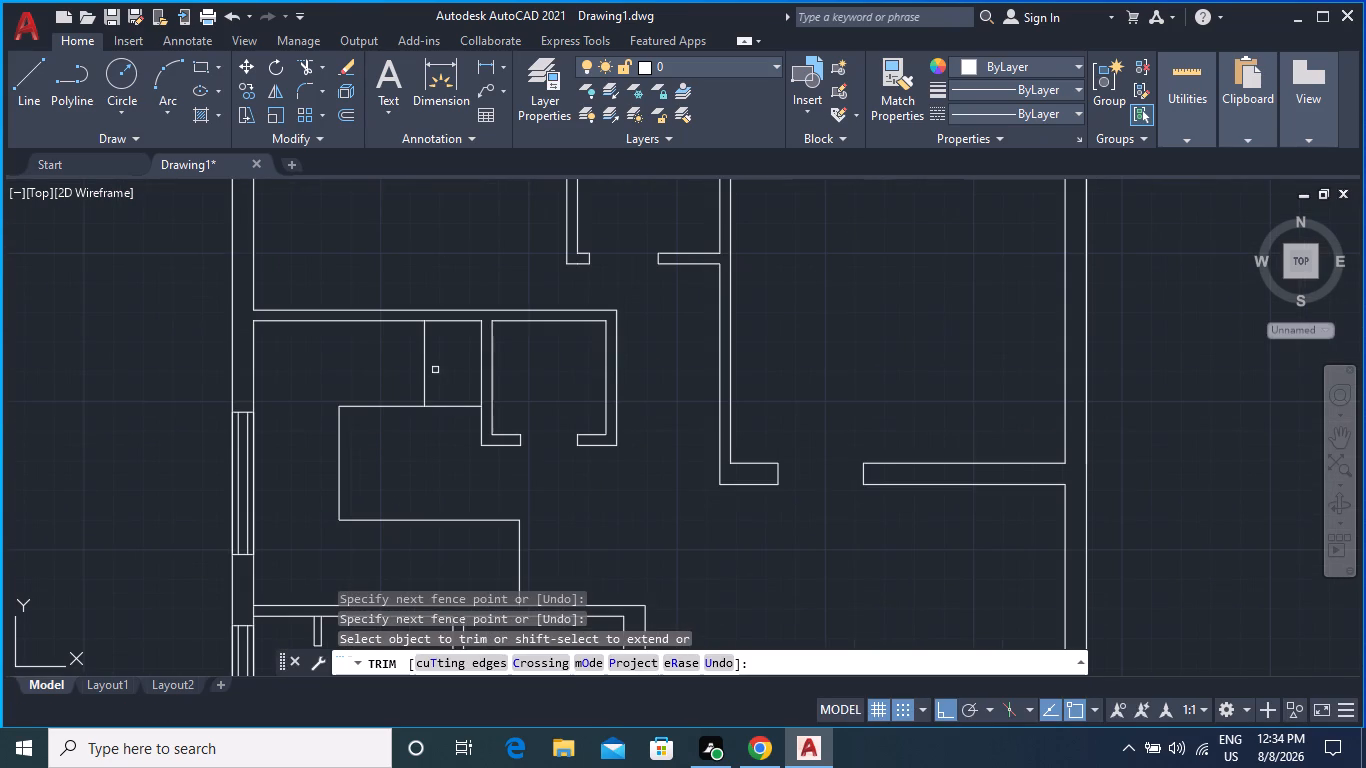
click(445, 371)
click(448, 422)
key(Escape)
key(Escape)
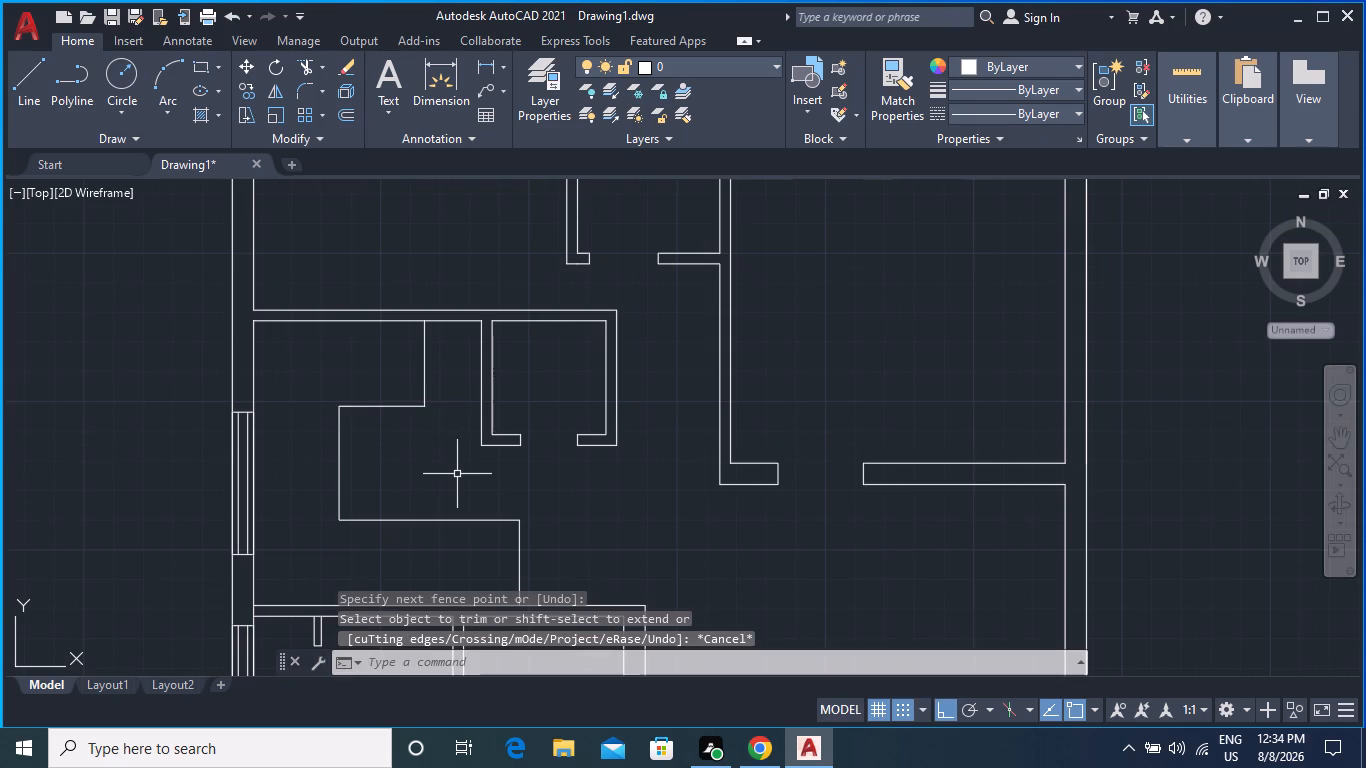
Set the Offset distance to 1' for the line closing the south strip's east end.
middle_drag(456, 474, 445, 321)
scroll(446, 336, down, 1)
scroll(472, 378, up, 2)
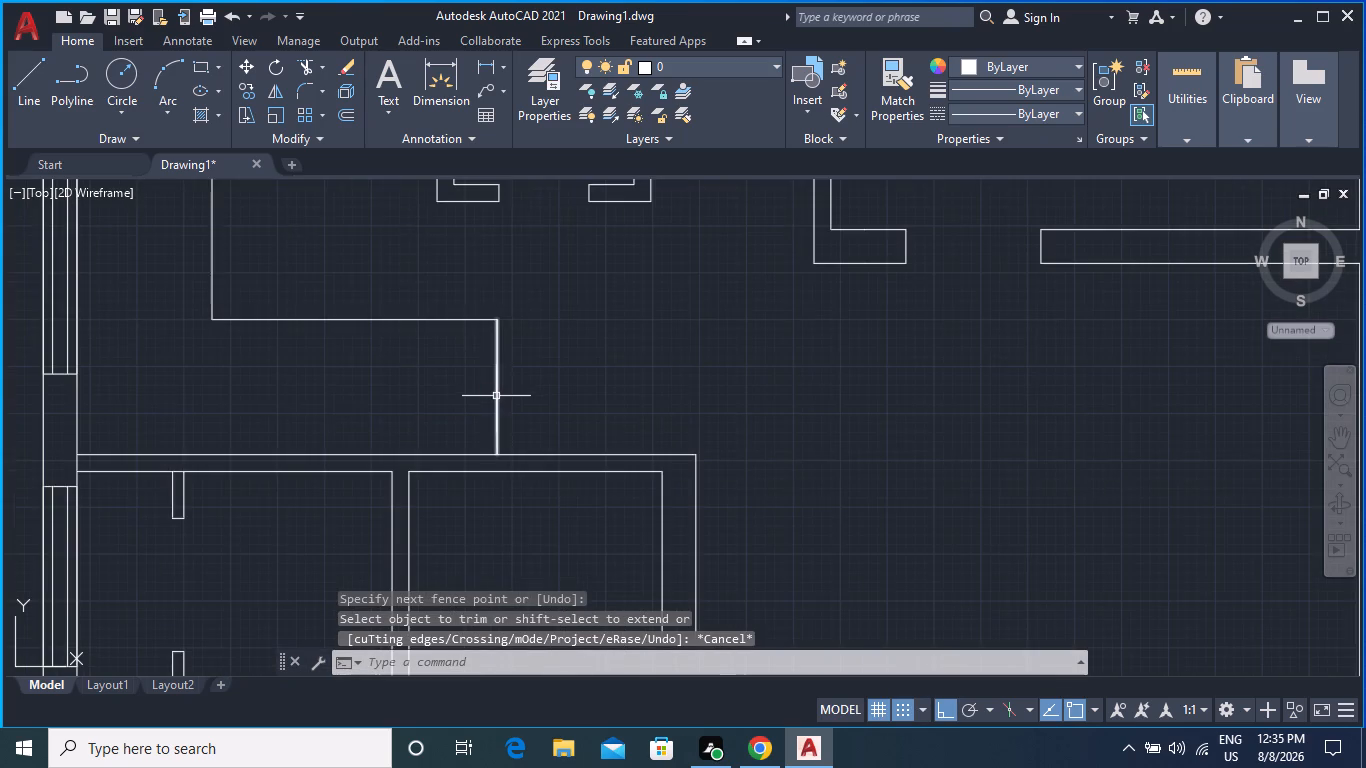
scroll(496, 396, up, 1)
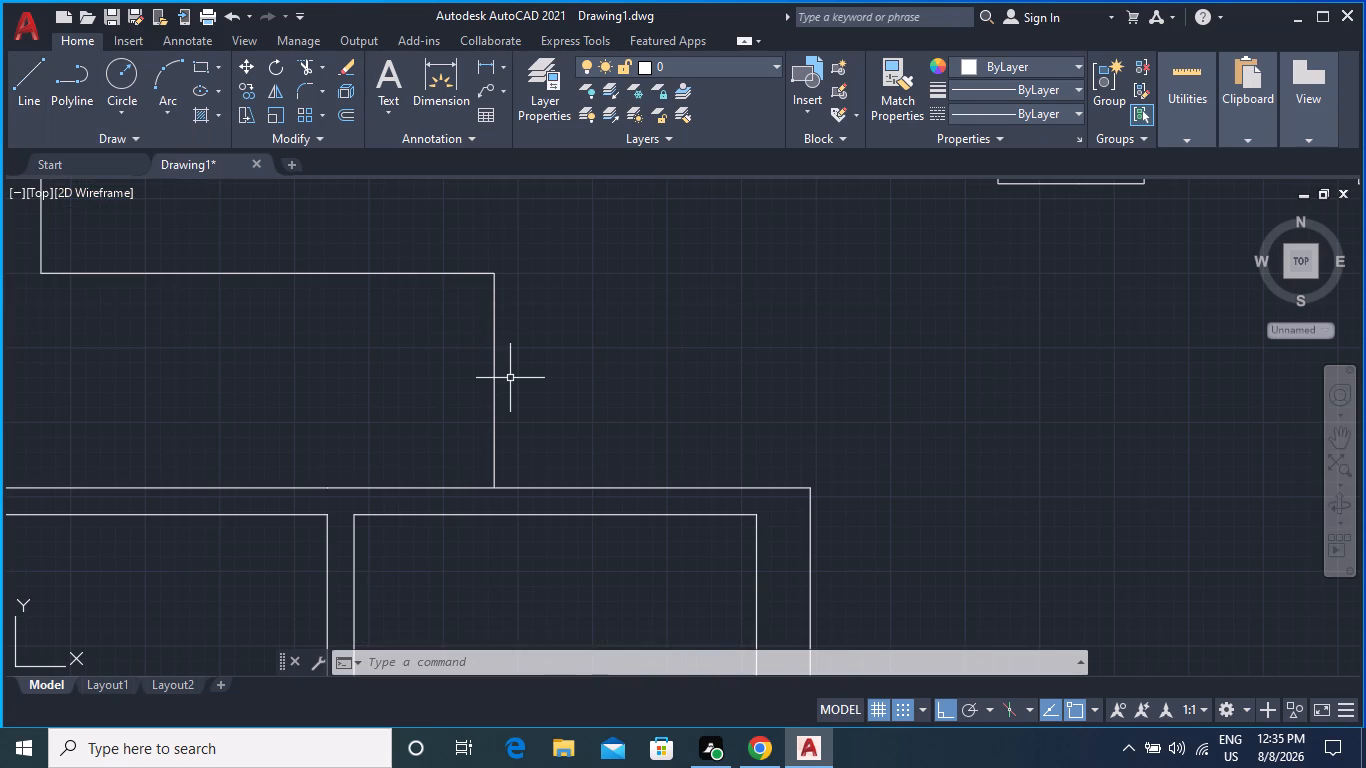
click(494, 405)
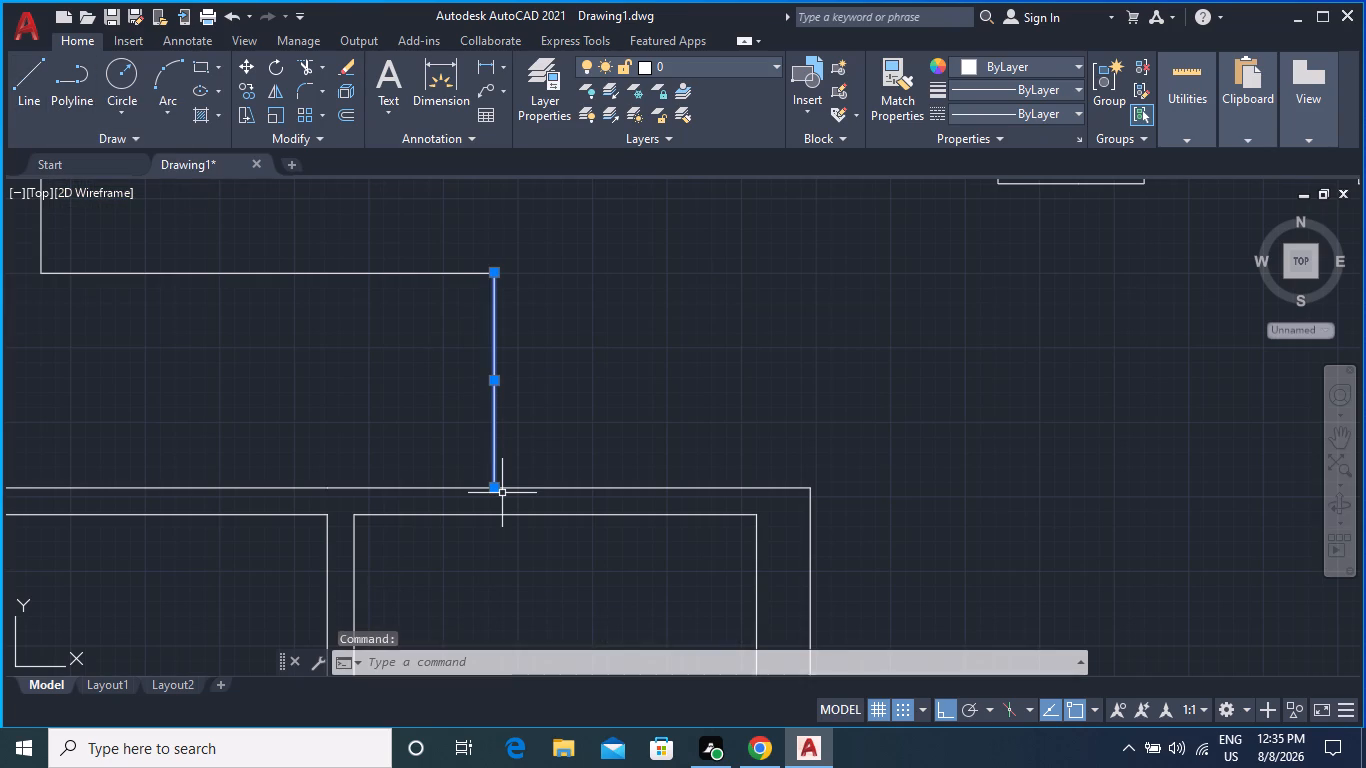
key(o)
key(Return)
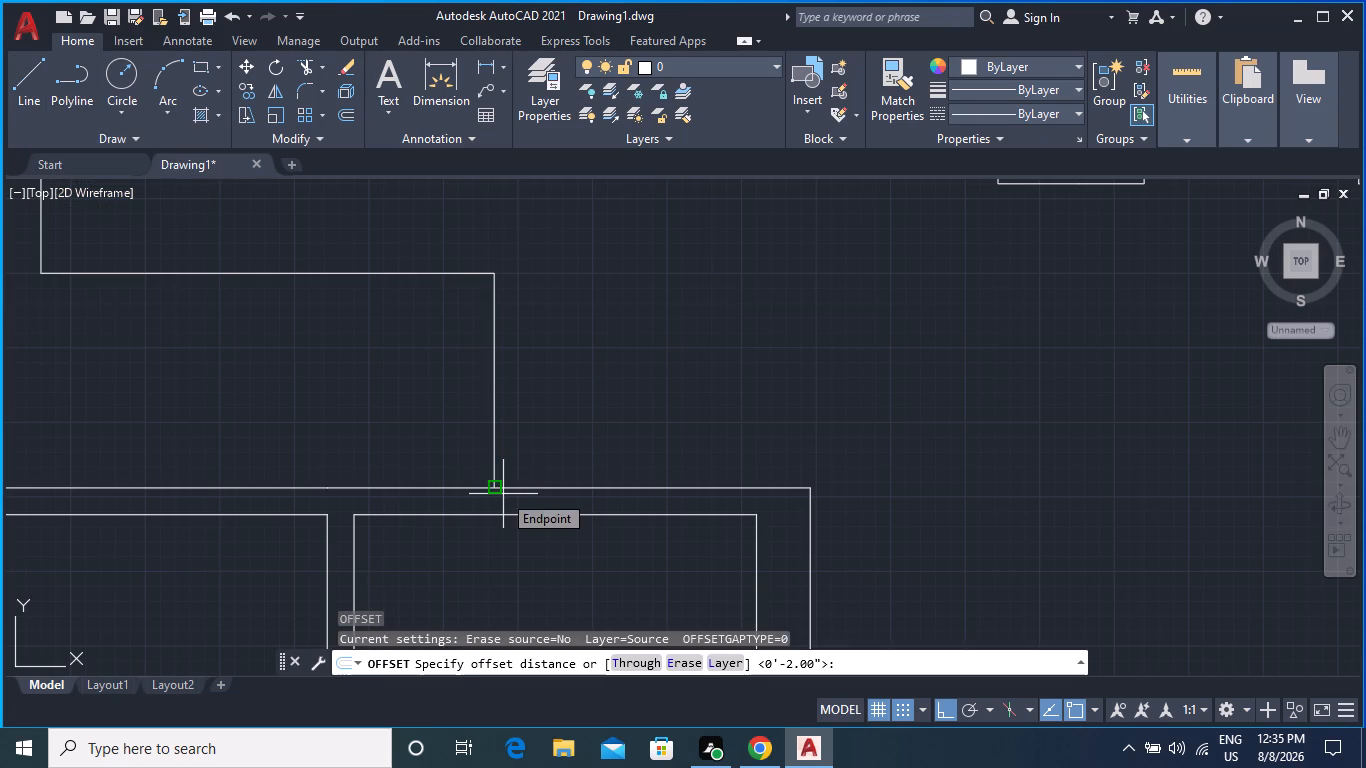
click(500, 382)
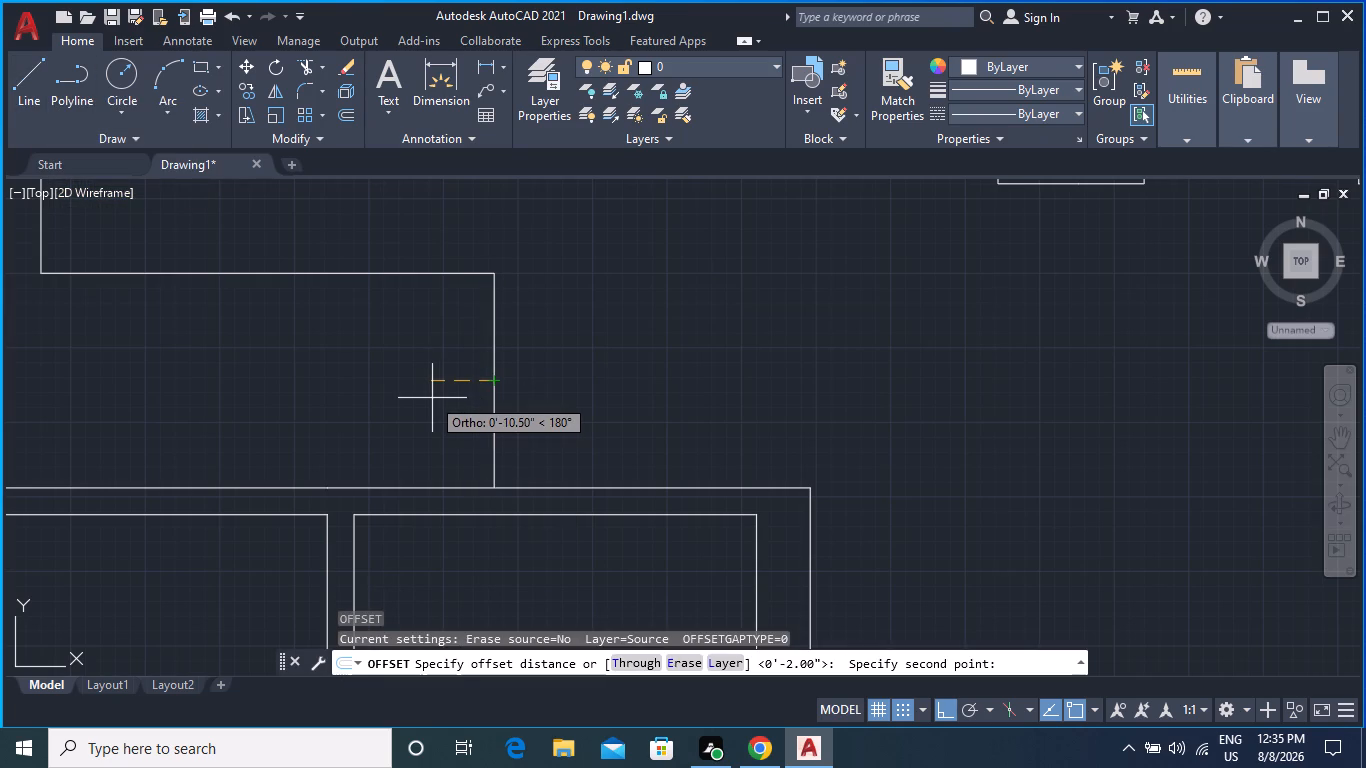
text(1')
key(Return)
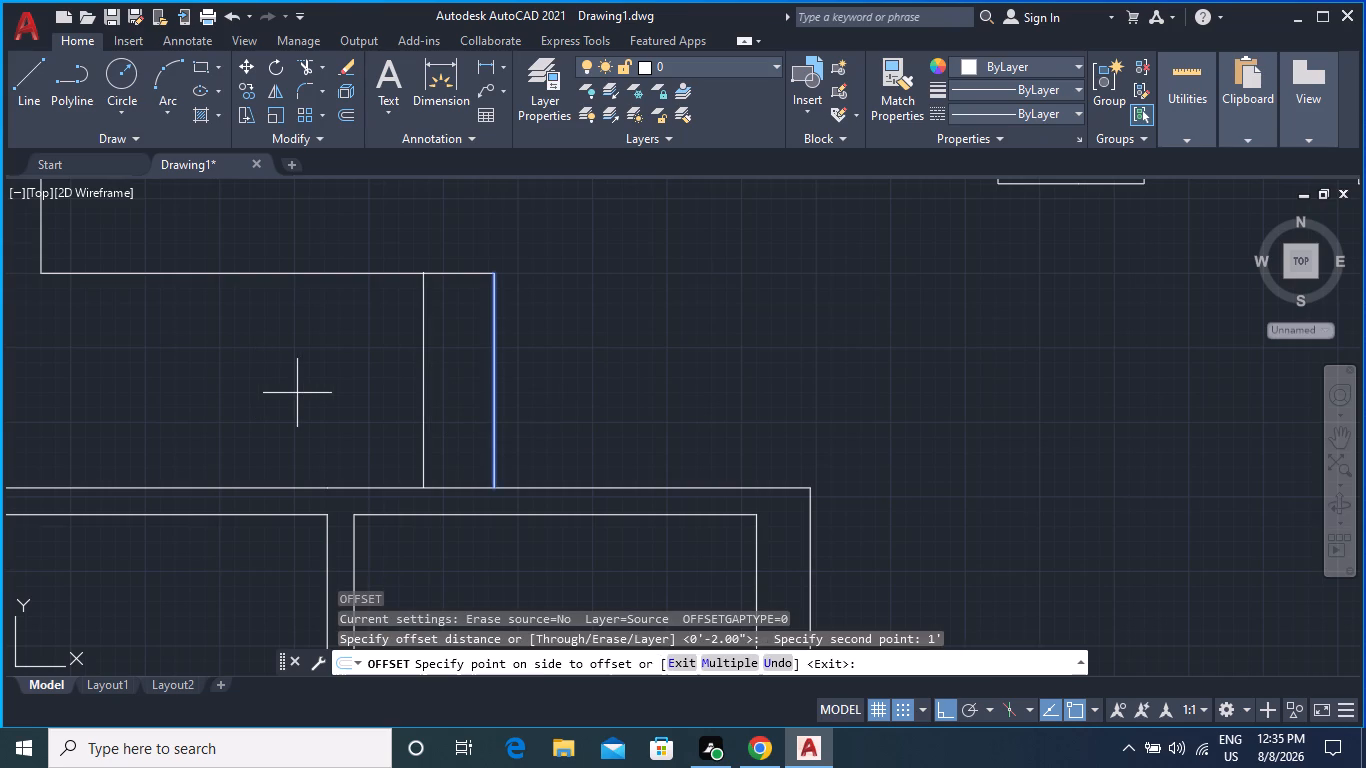
key(Return)
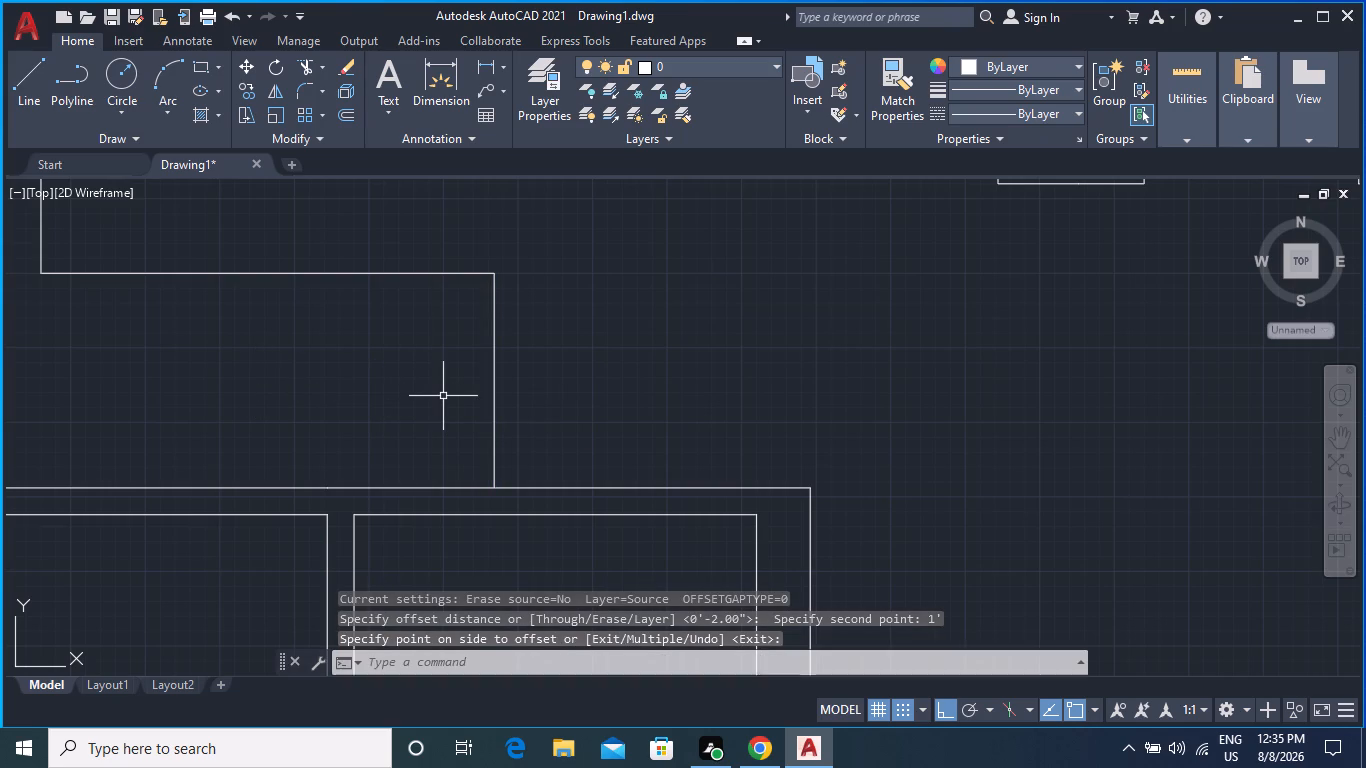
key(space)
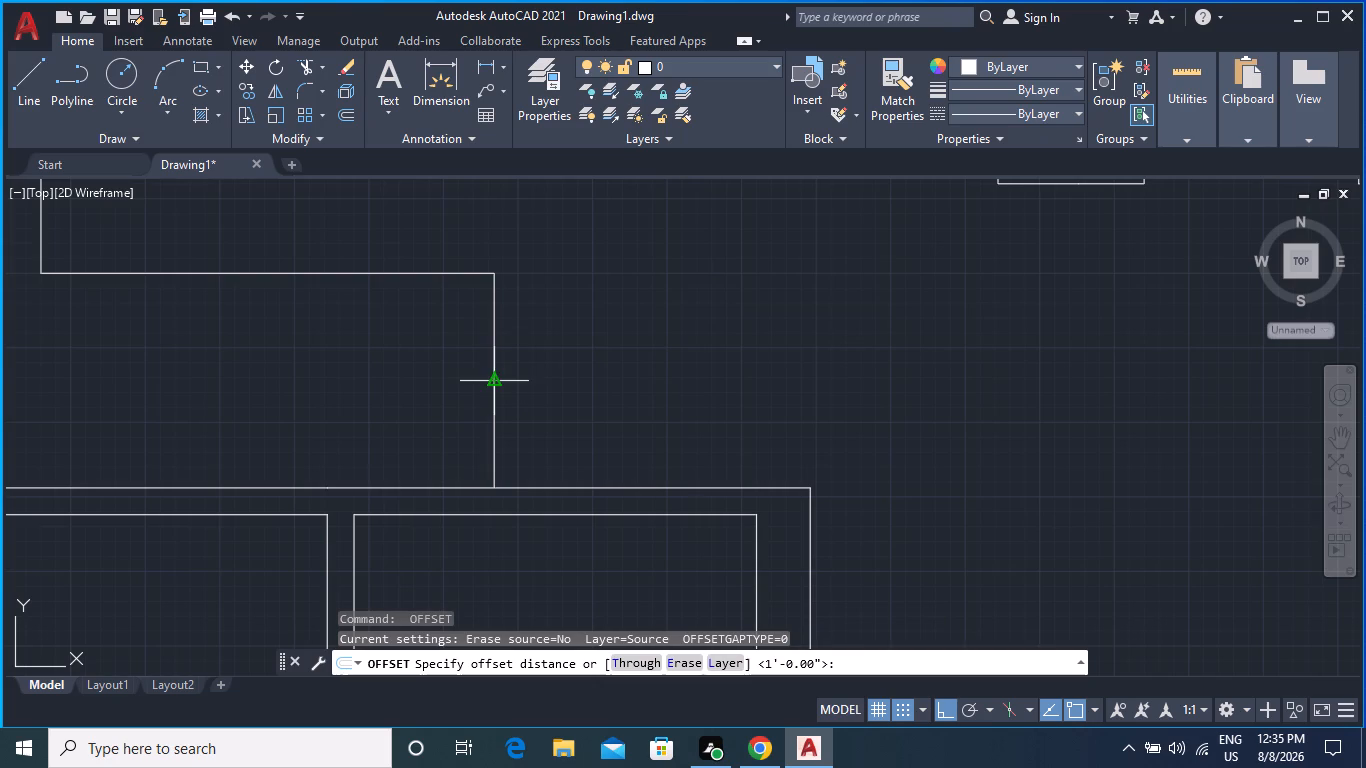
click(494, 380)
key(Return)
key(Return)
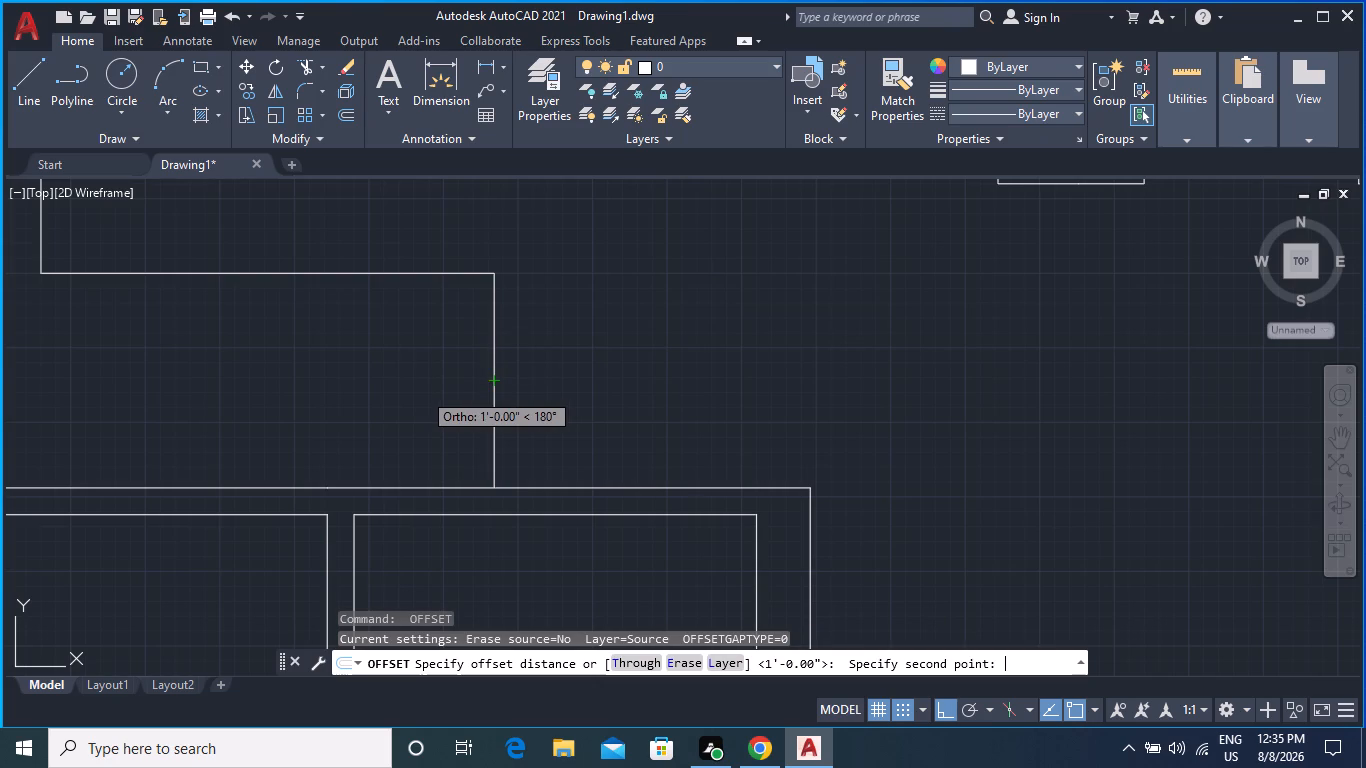
Offset the south strip's east end line 1' to the west, and offset that copy another 1' west.
key(space)
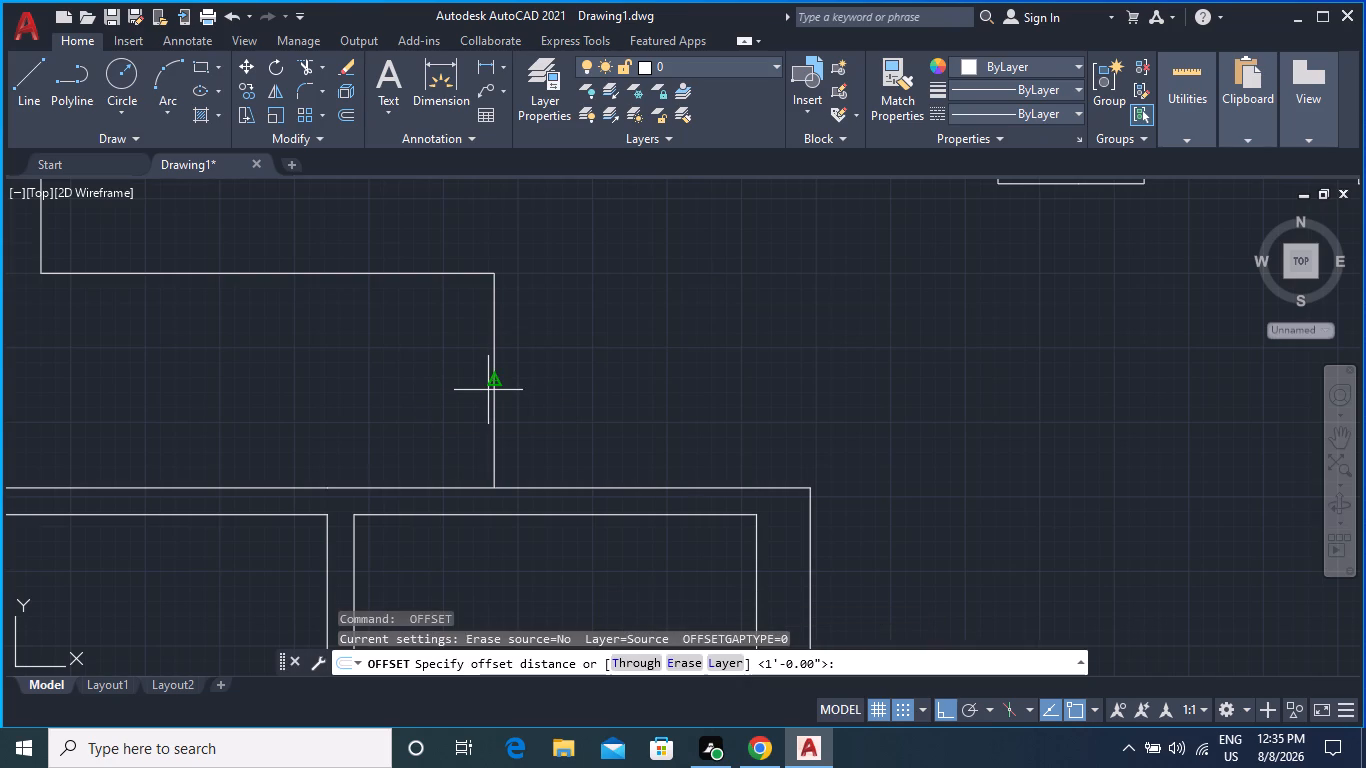
key(Return)
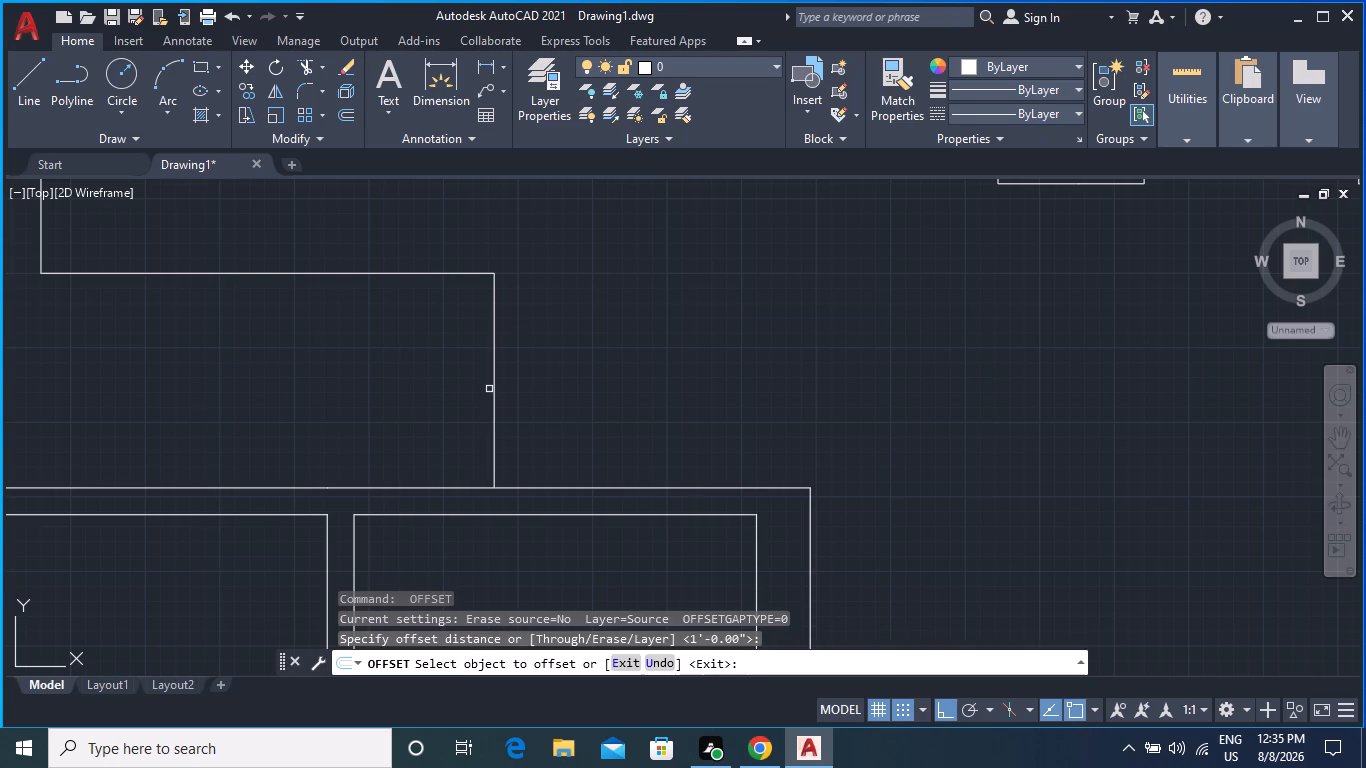
click(496, 428)
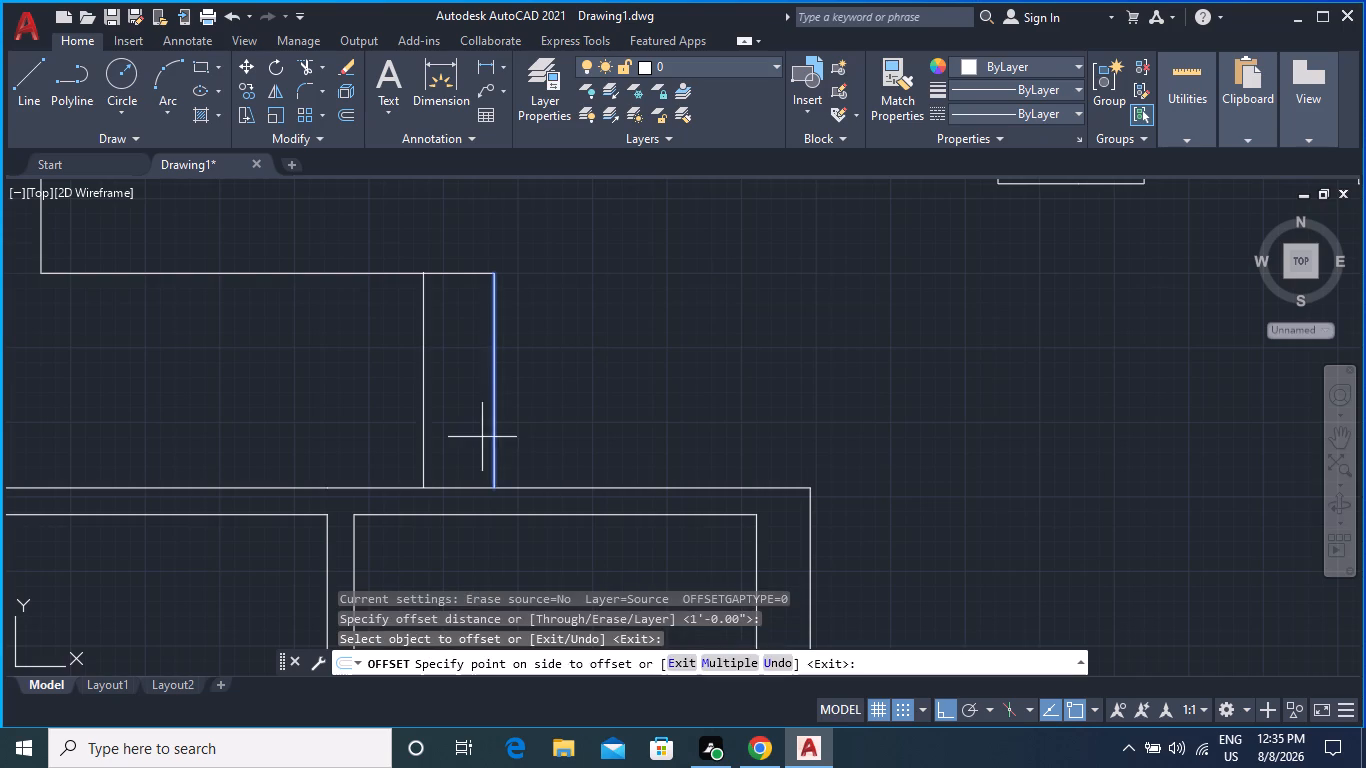
click(409, 433)
click(422, 428)
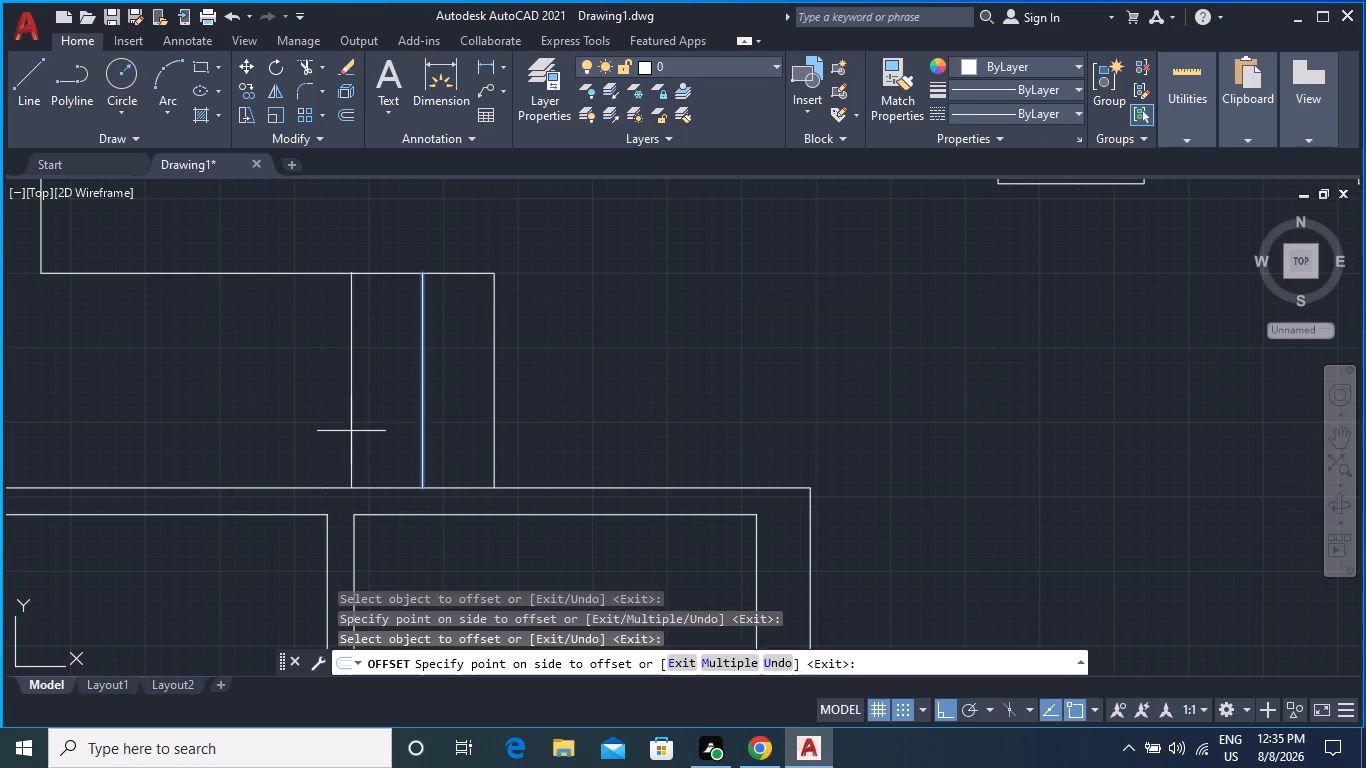
click(346, 431)
Offset the westernmost copy five more times westward at 1' spacing with the Multiple option, past the outline's inner southwest corner.
click(350, 437)
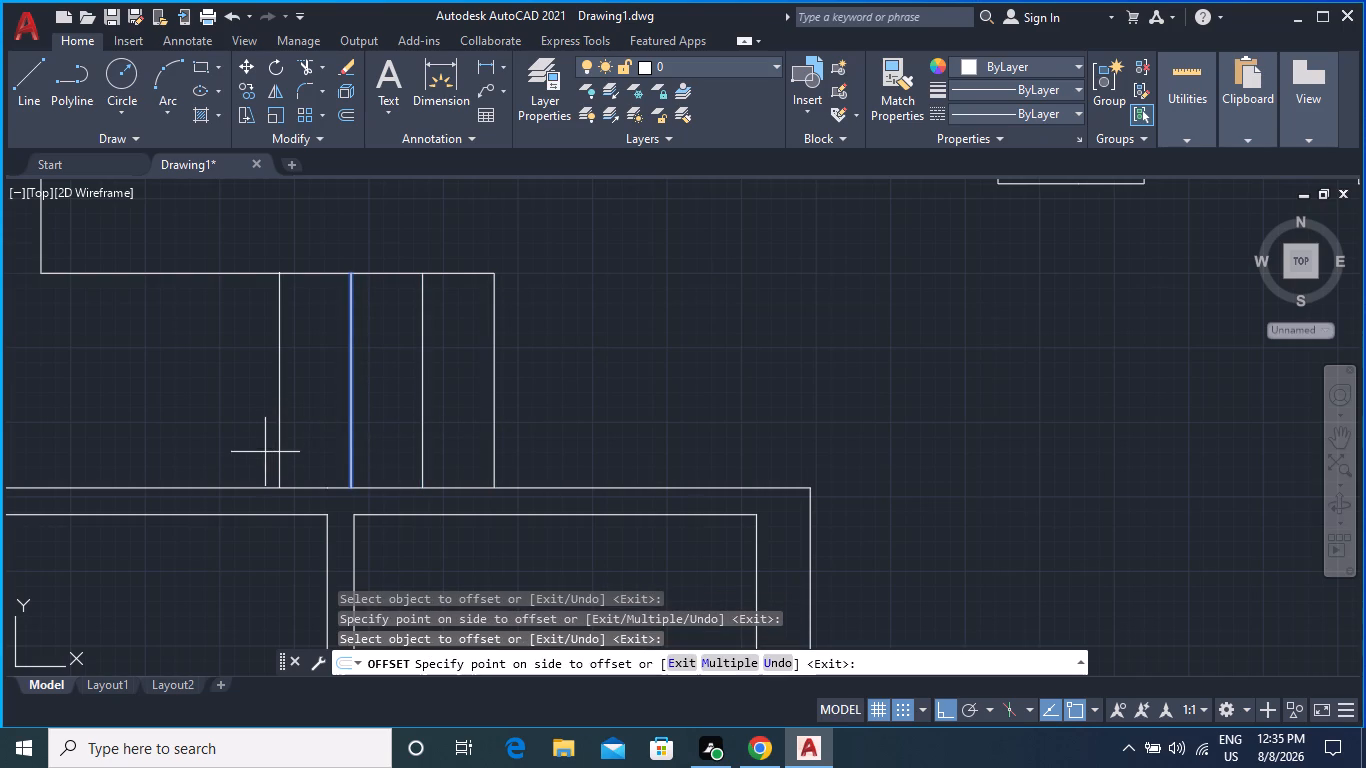
click(713, 661)
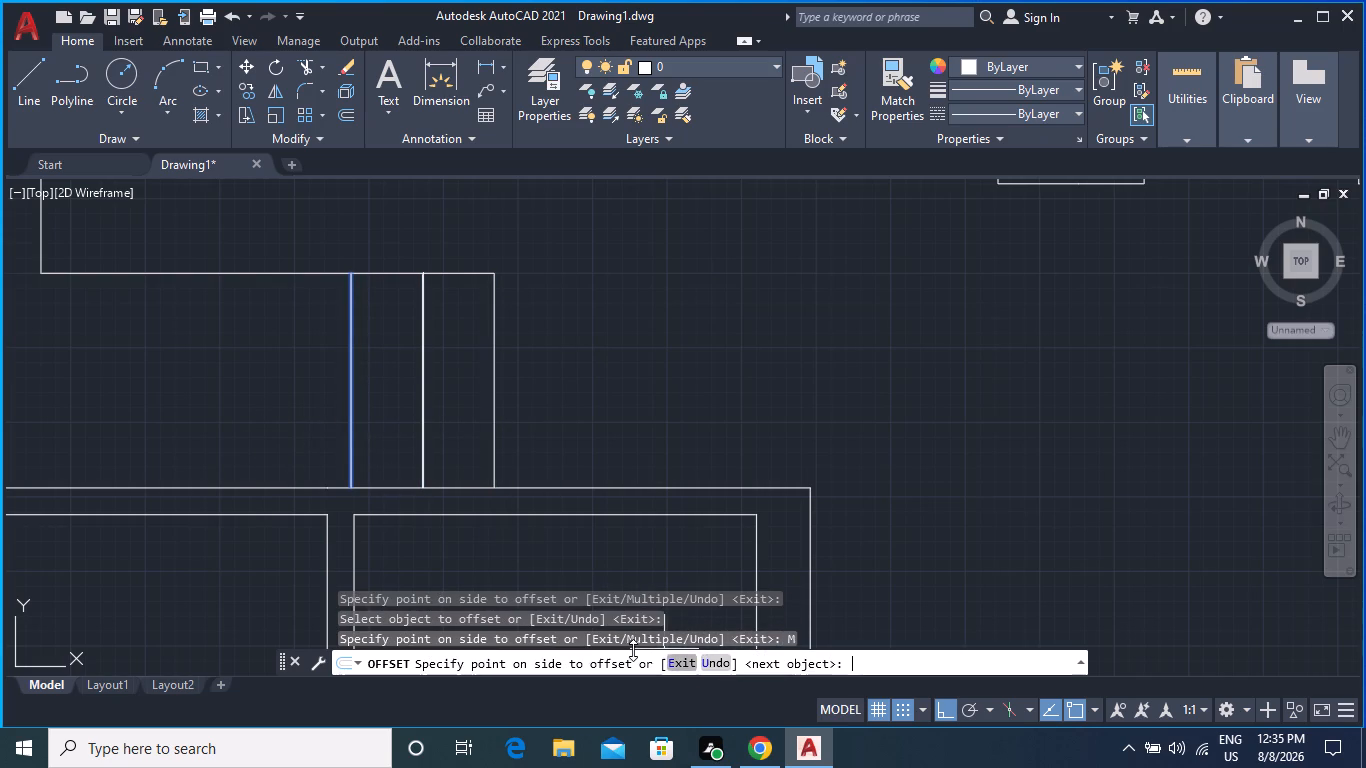
click(207, 464)
click(151, 445)
scroll(160, 447, down, 1)
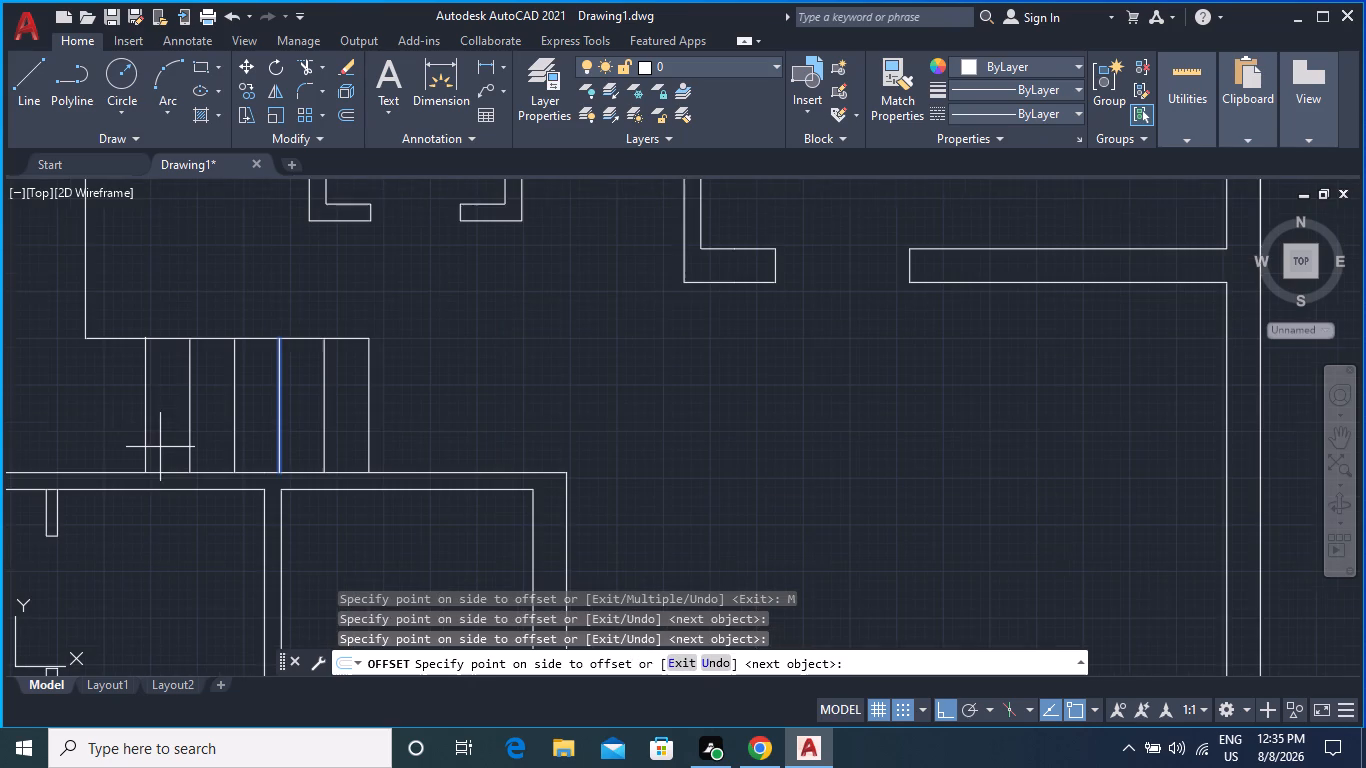
middle_drag(116, 433, 492, 427)
click(444, 429)
click(399, 418)
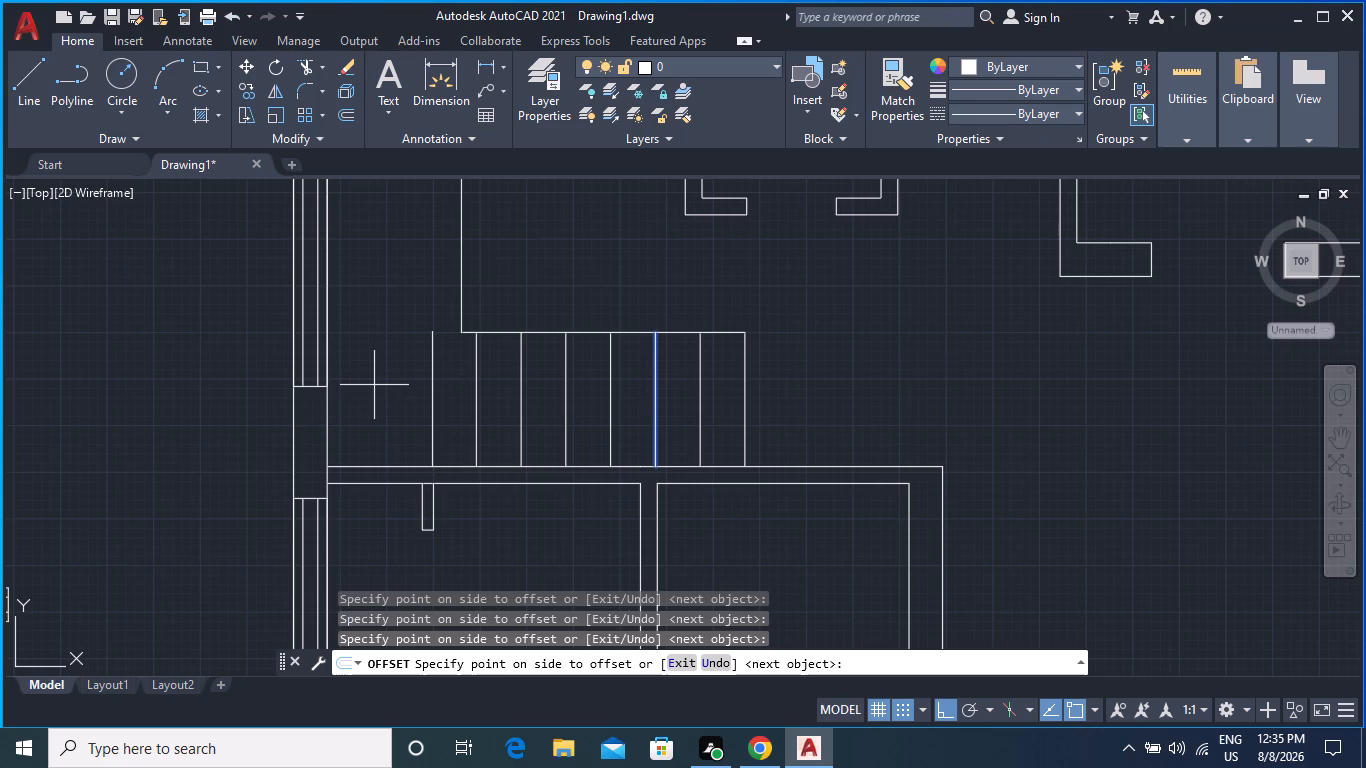
middle_drag(374, 384, 339, 432)
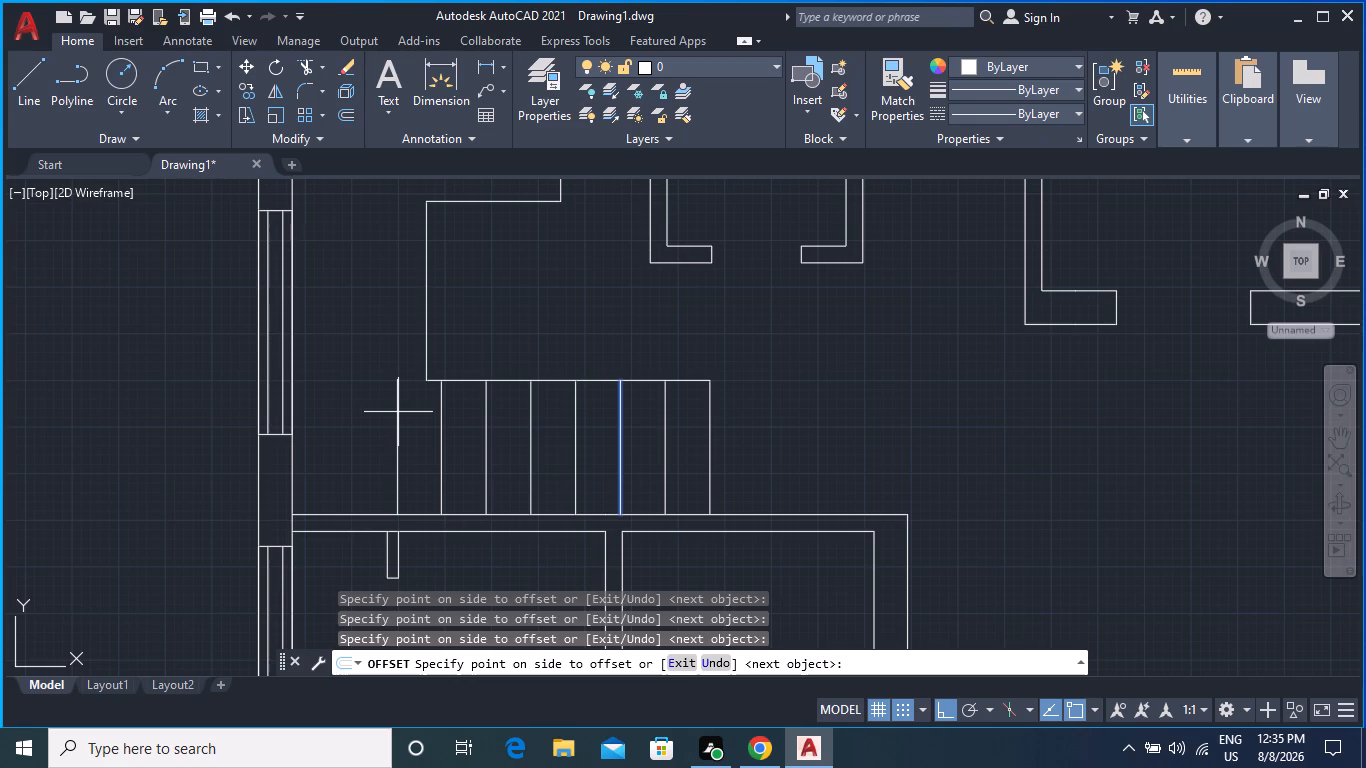
click(382, 414)
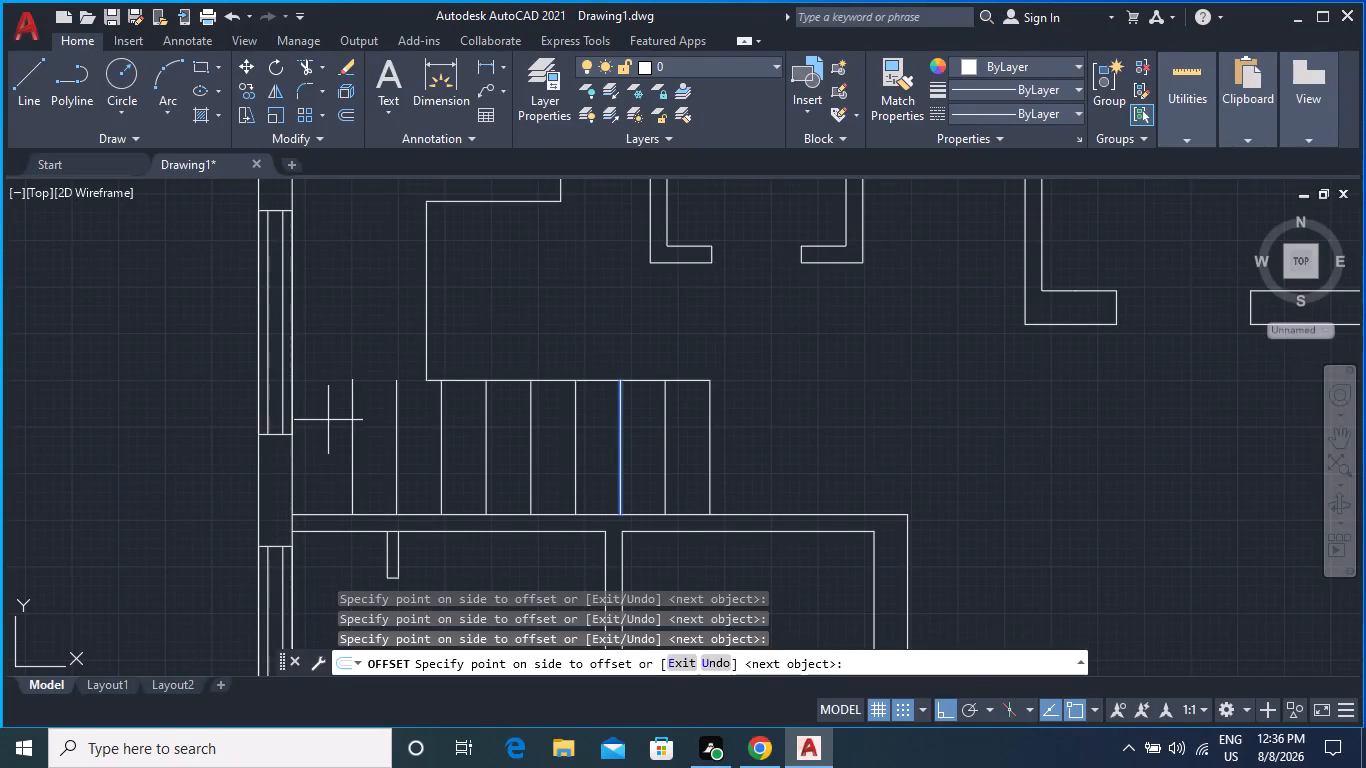
key(Escape)
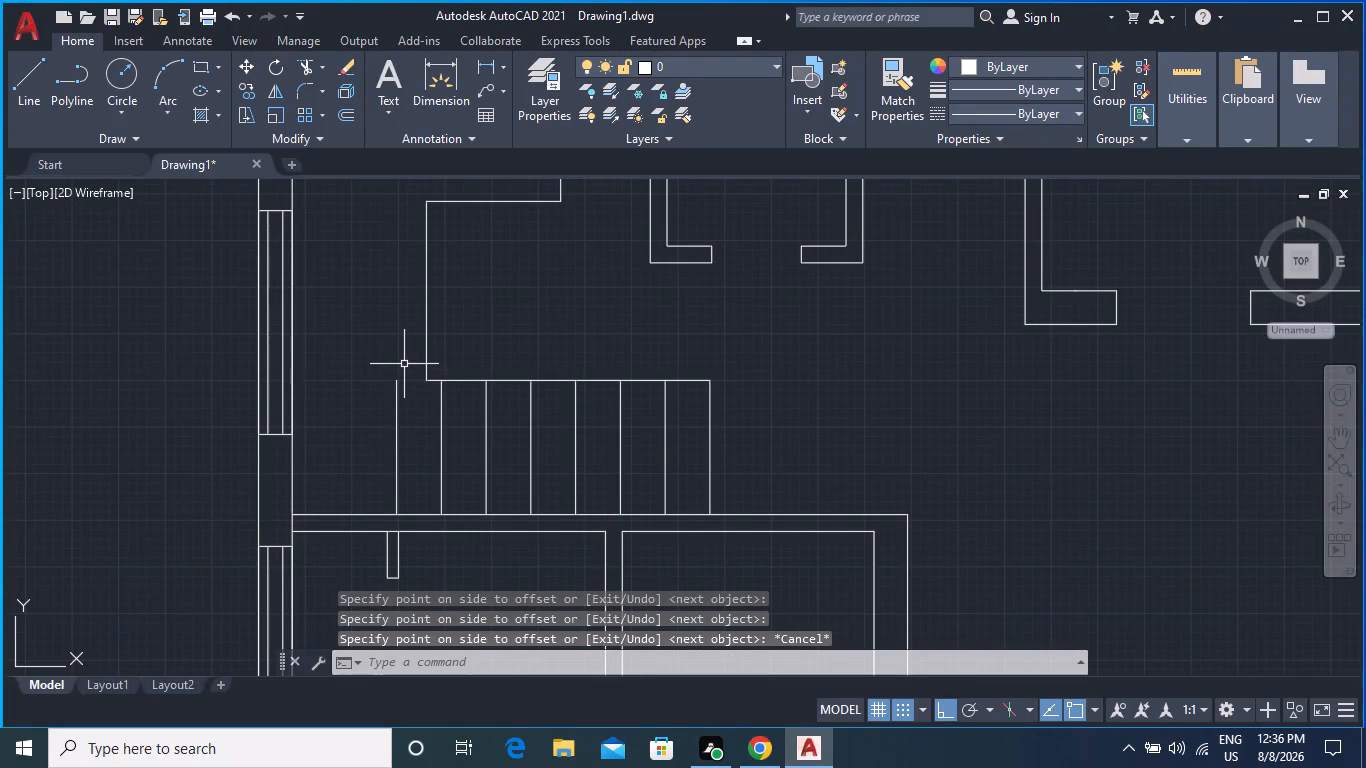
Draw an east-west line from the outline's inner southwest corner to the west exterior wall's inner face.
middle_drag(402, 389, 391, 453)
click(27, 108)
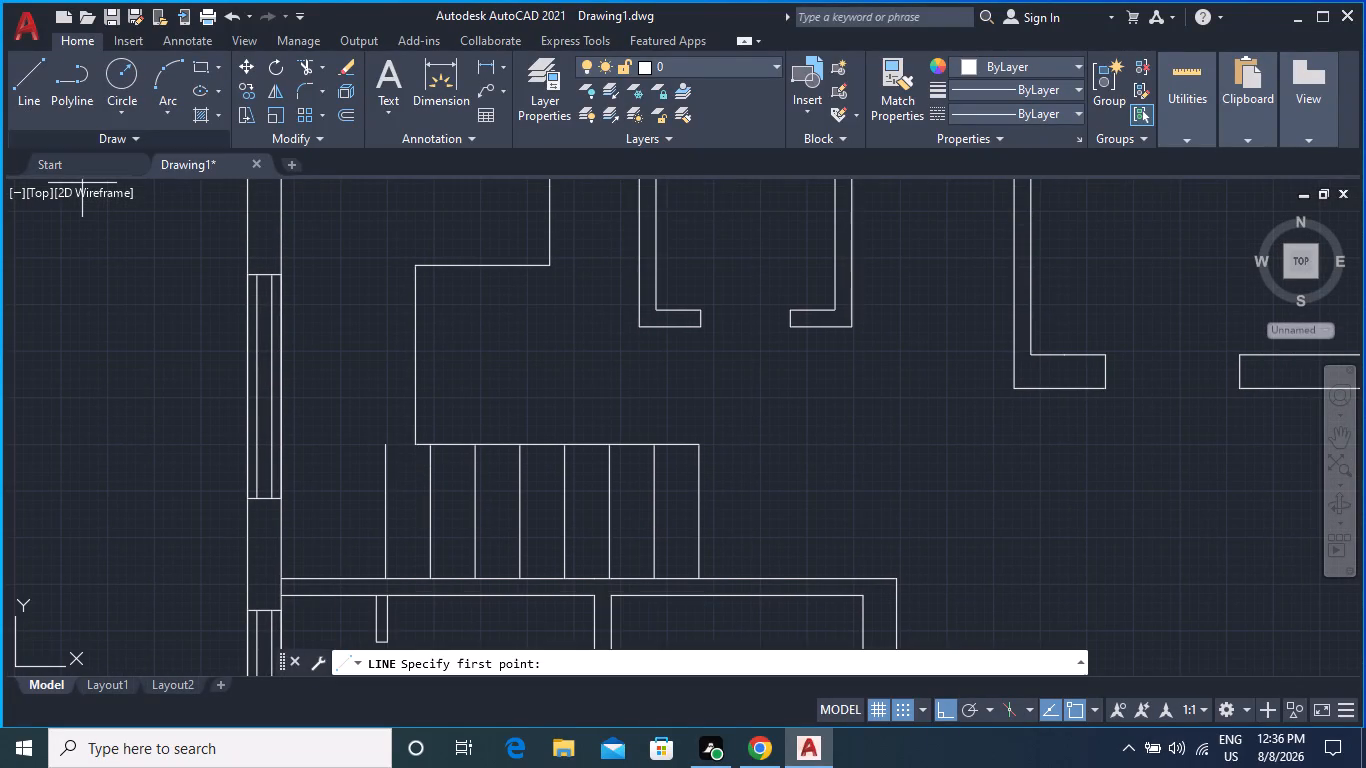
click(412, 443)
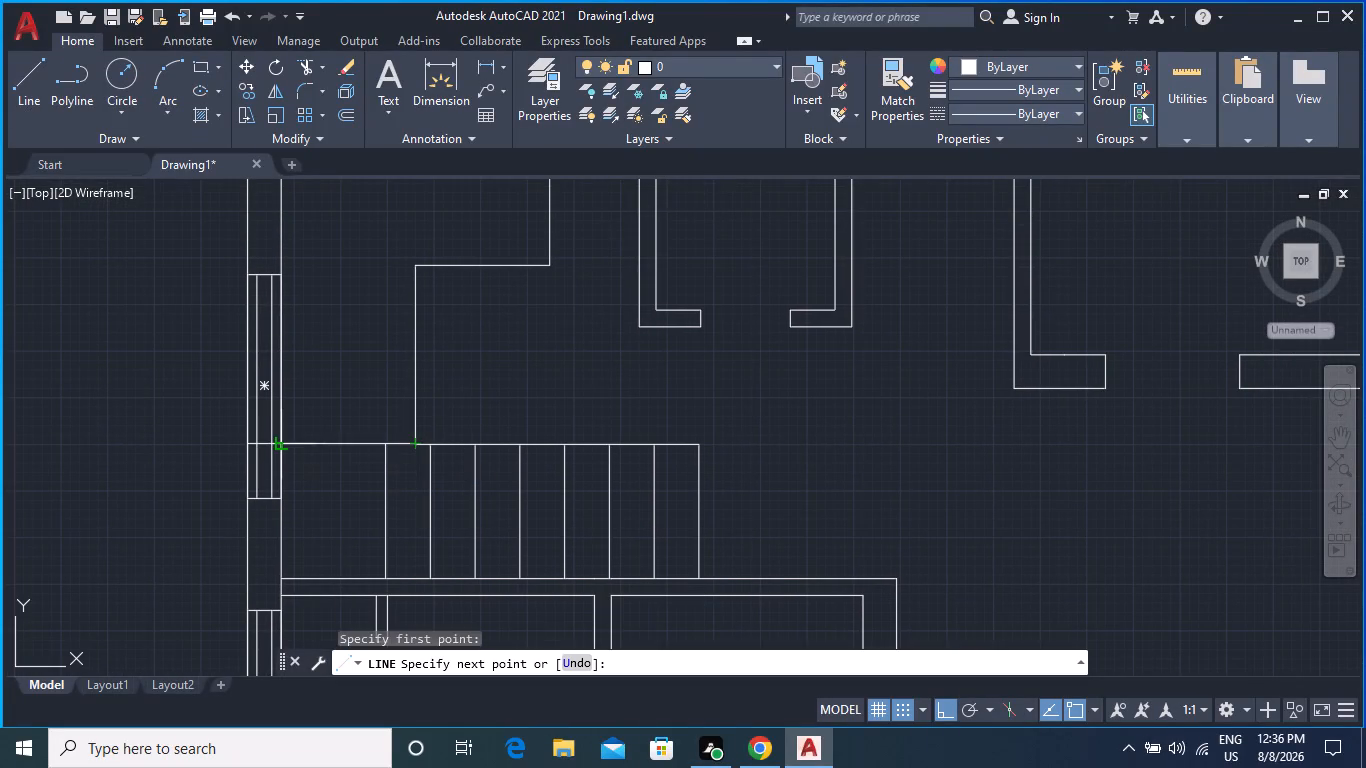
click(278, 445)
key(Escape)
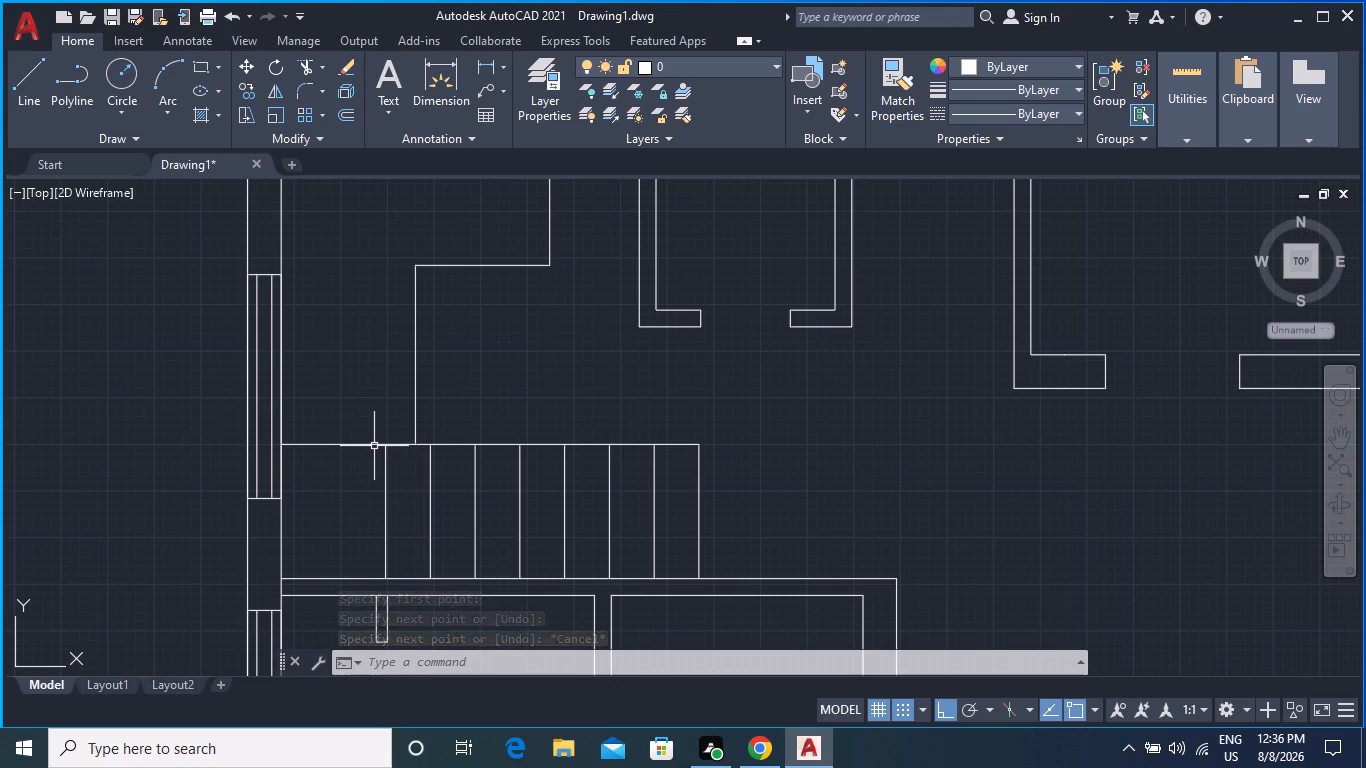
key(space)
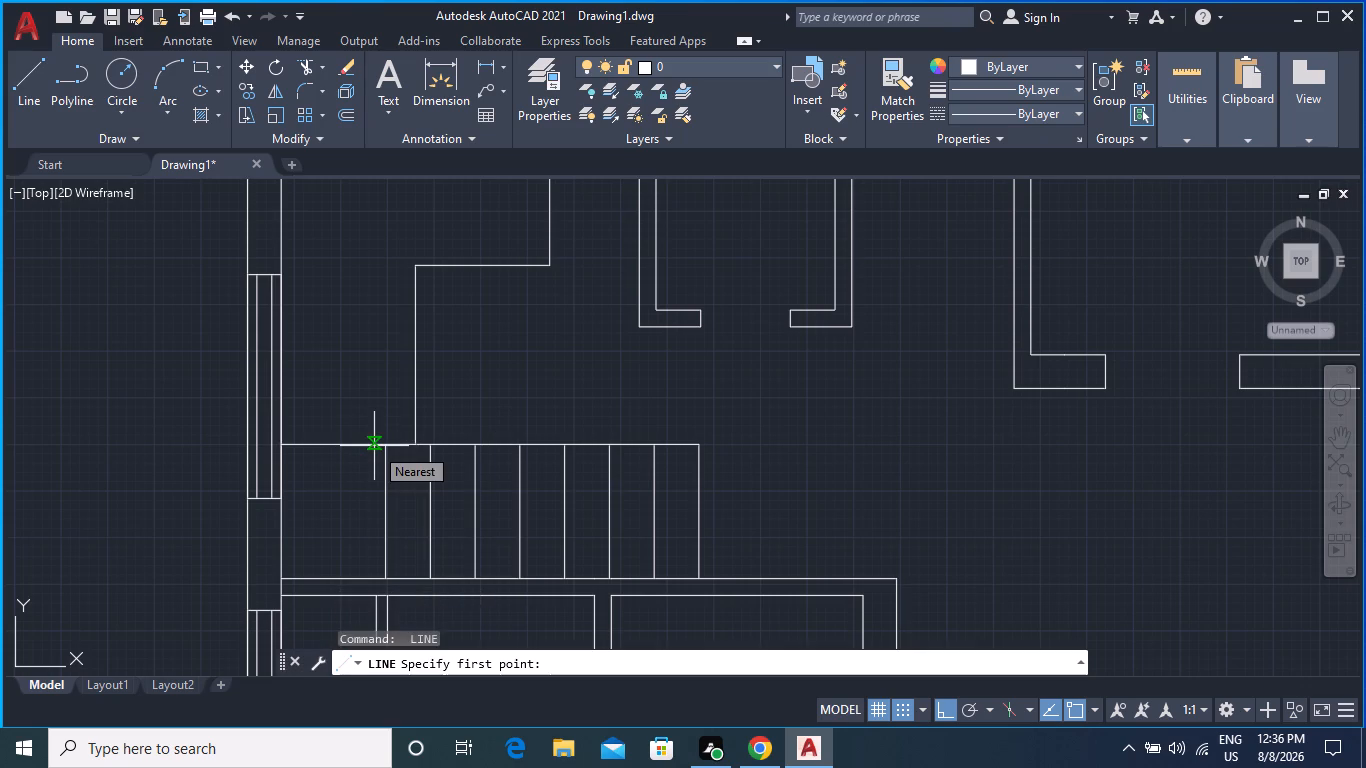
key(Escape)
Offset the short east-west line at the outline's inner southwest corner northward four times at 1' spacing, up to the inner northwest corner.
key(o)
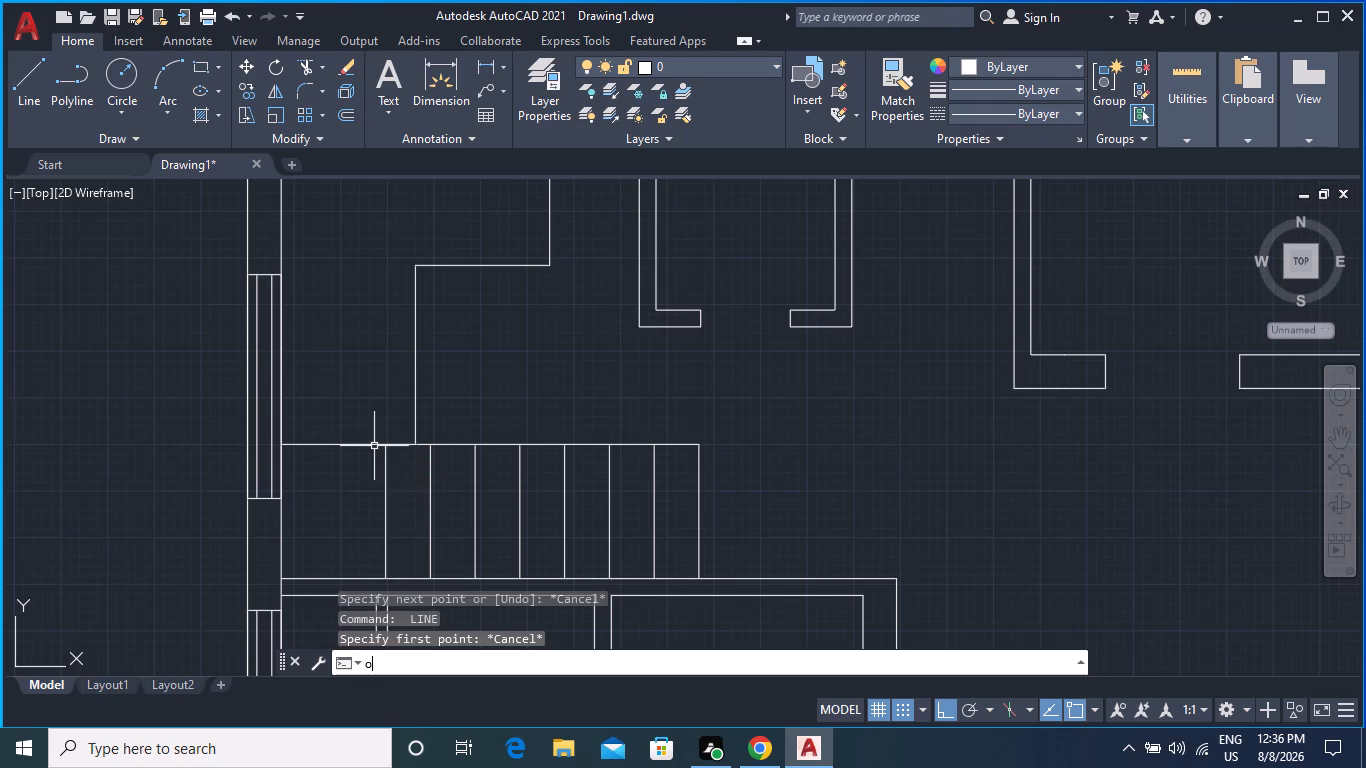
key(Return)
key(Return)
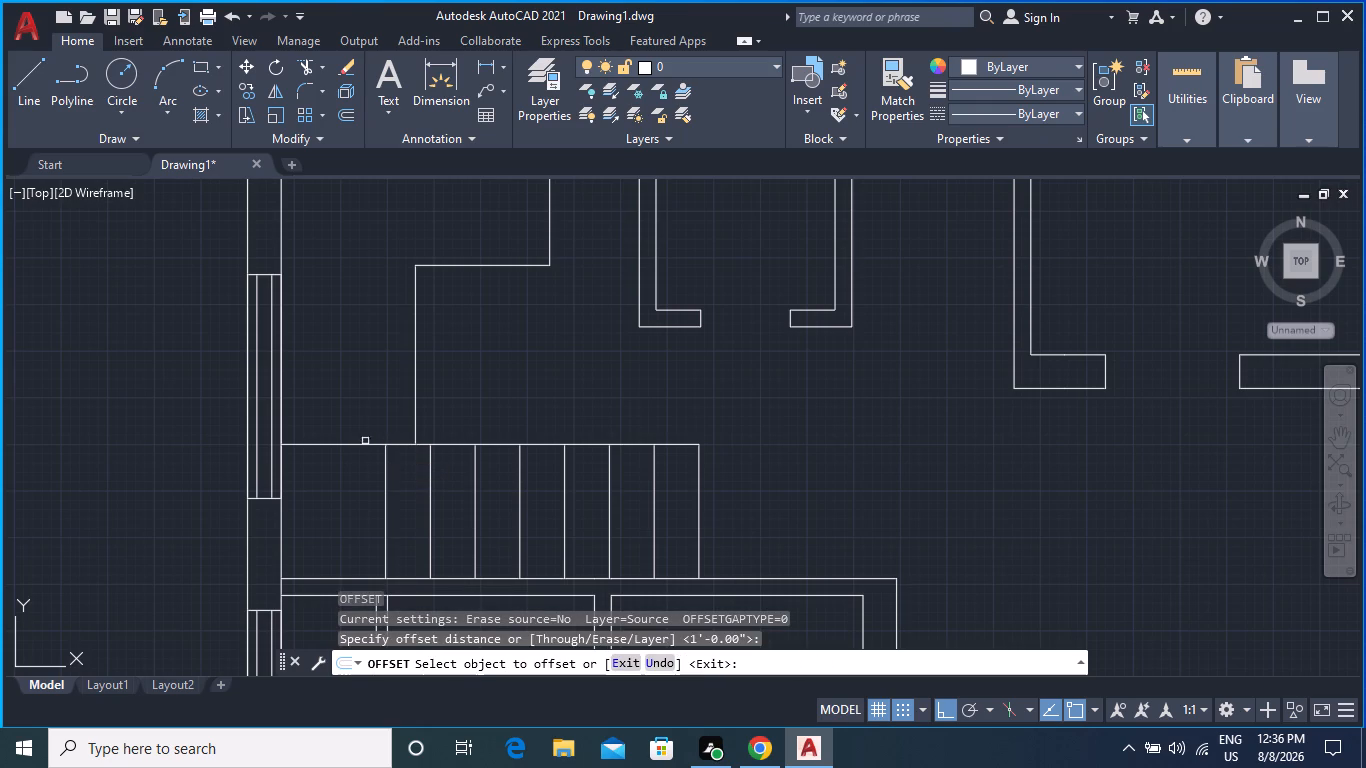
click(339, 444)
click(343, 403)
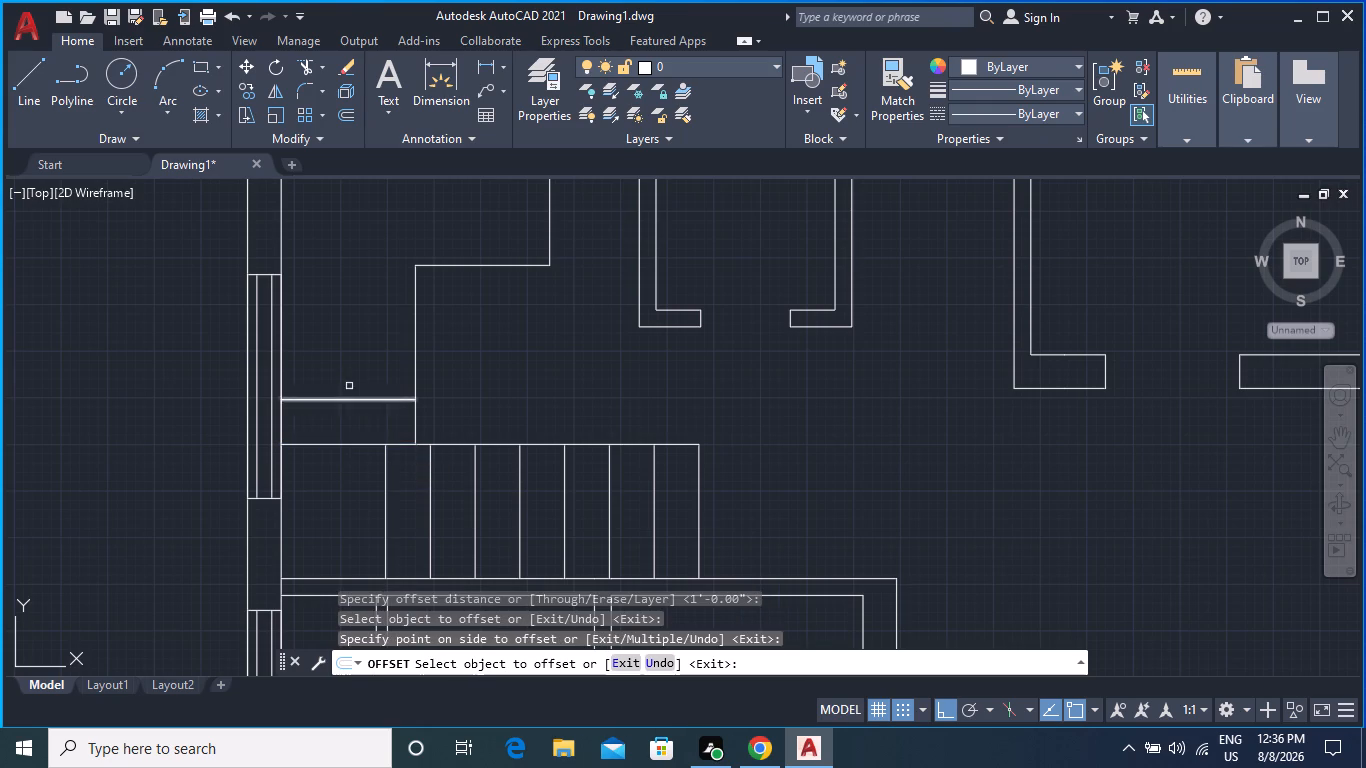
click(355, 398)
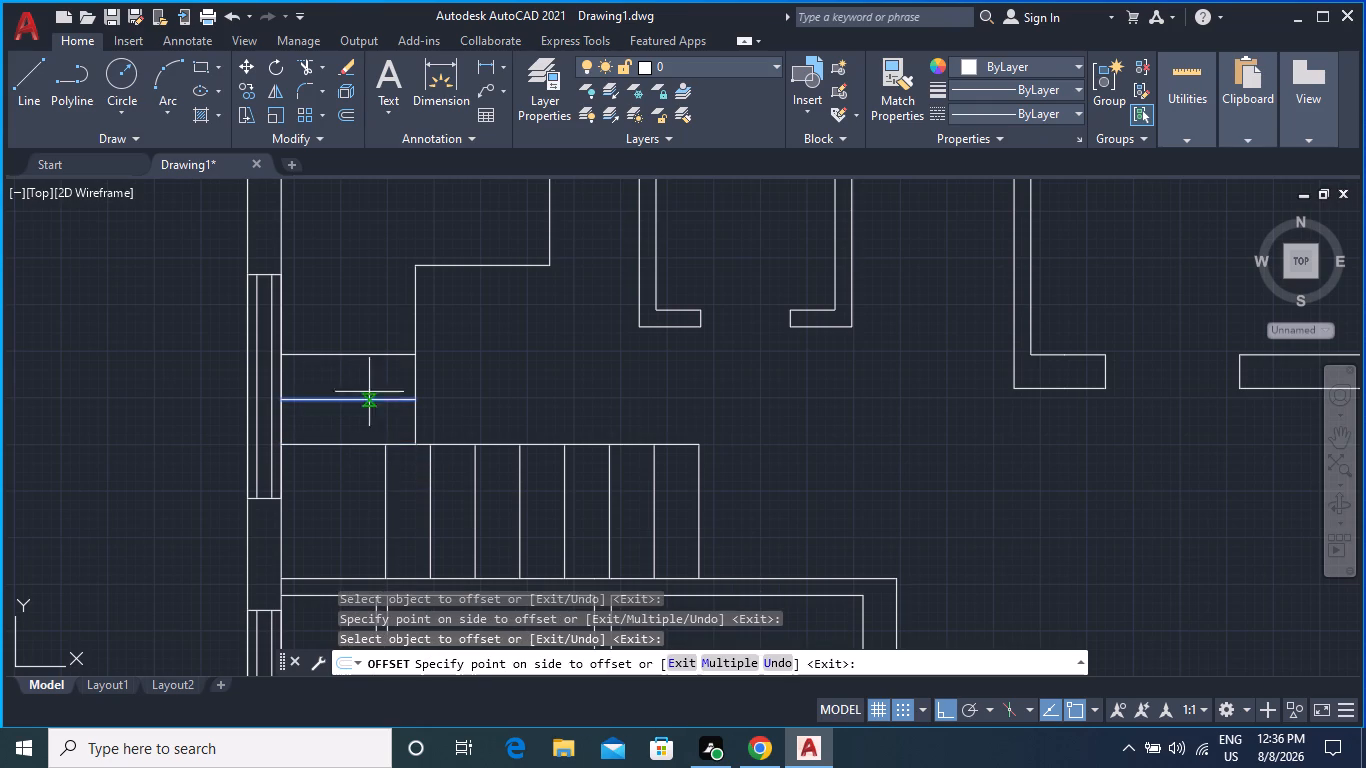
click(723, 663)
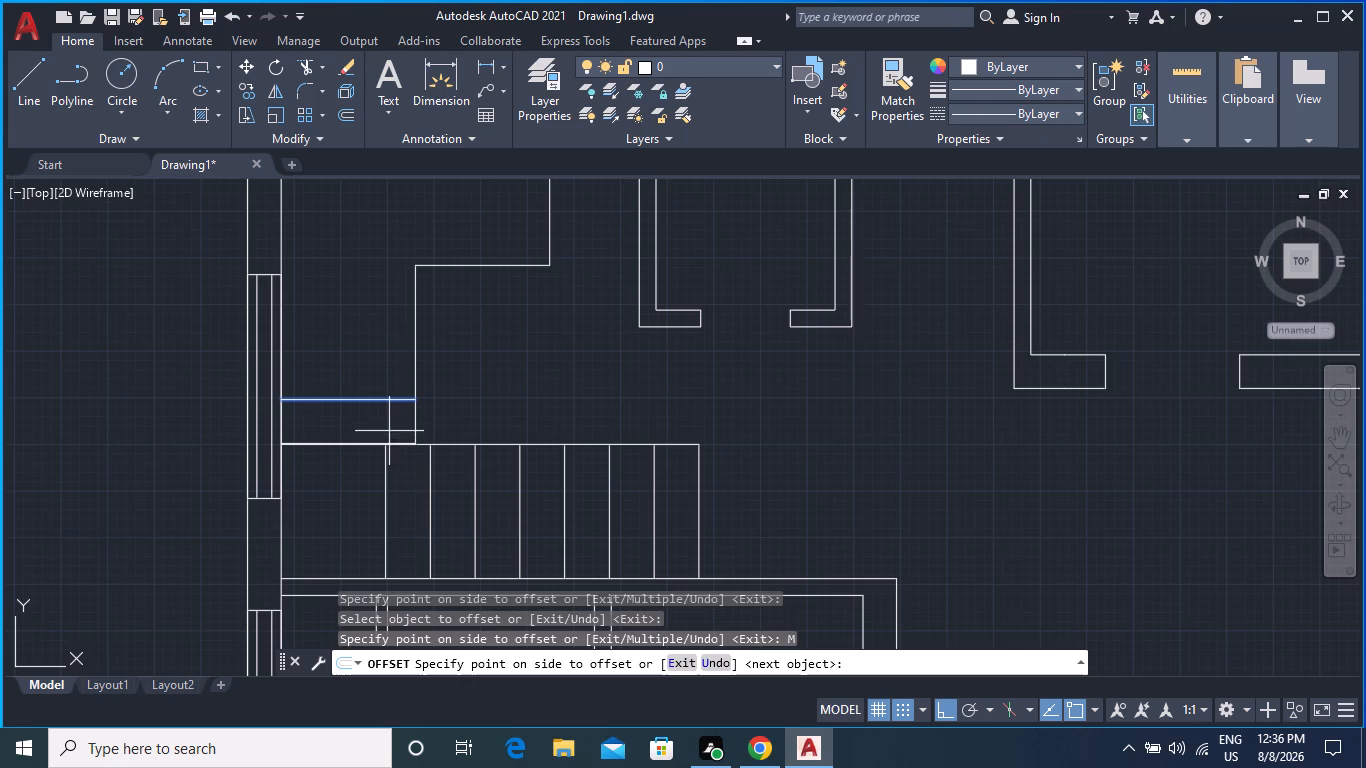
click(373, 327)
click(374, 282)
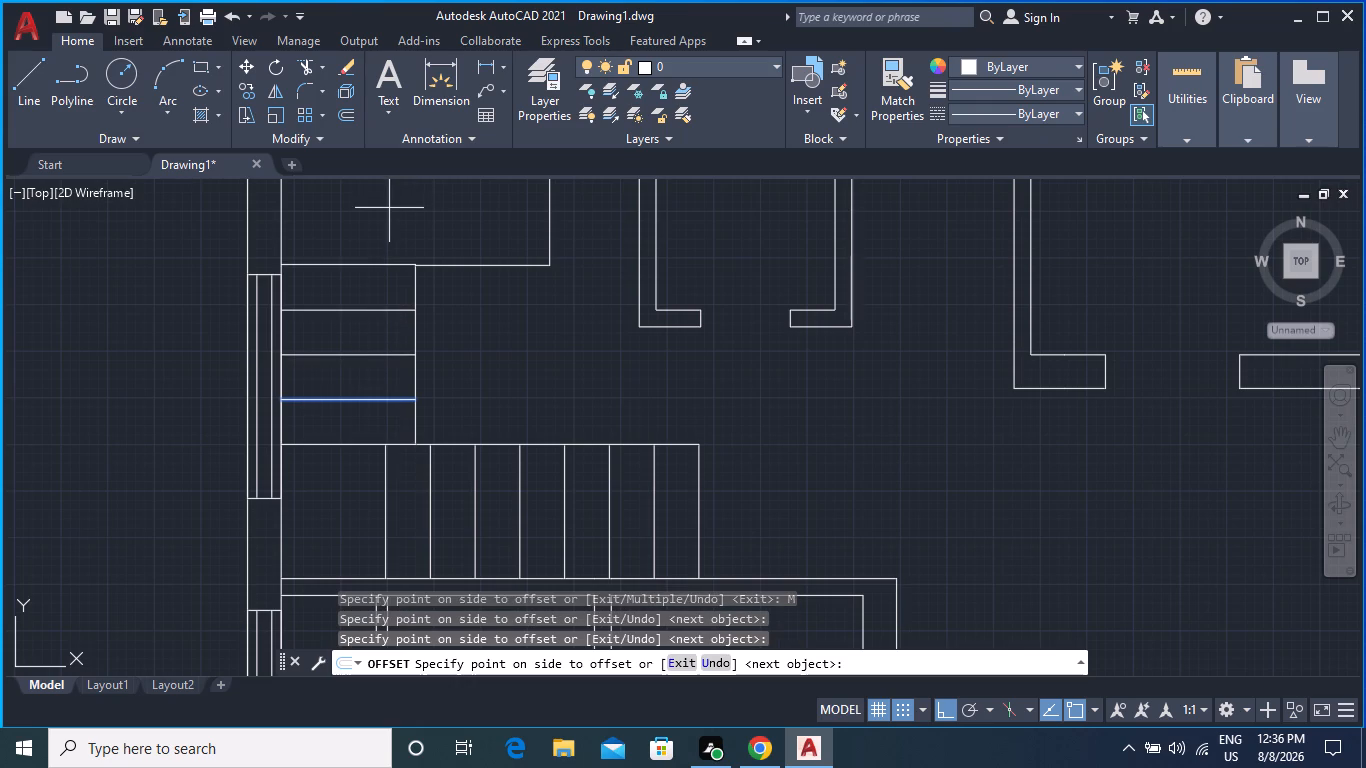
middle_drag(390, 208, 380, 386)
double_click(378, 388)
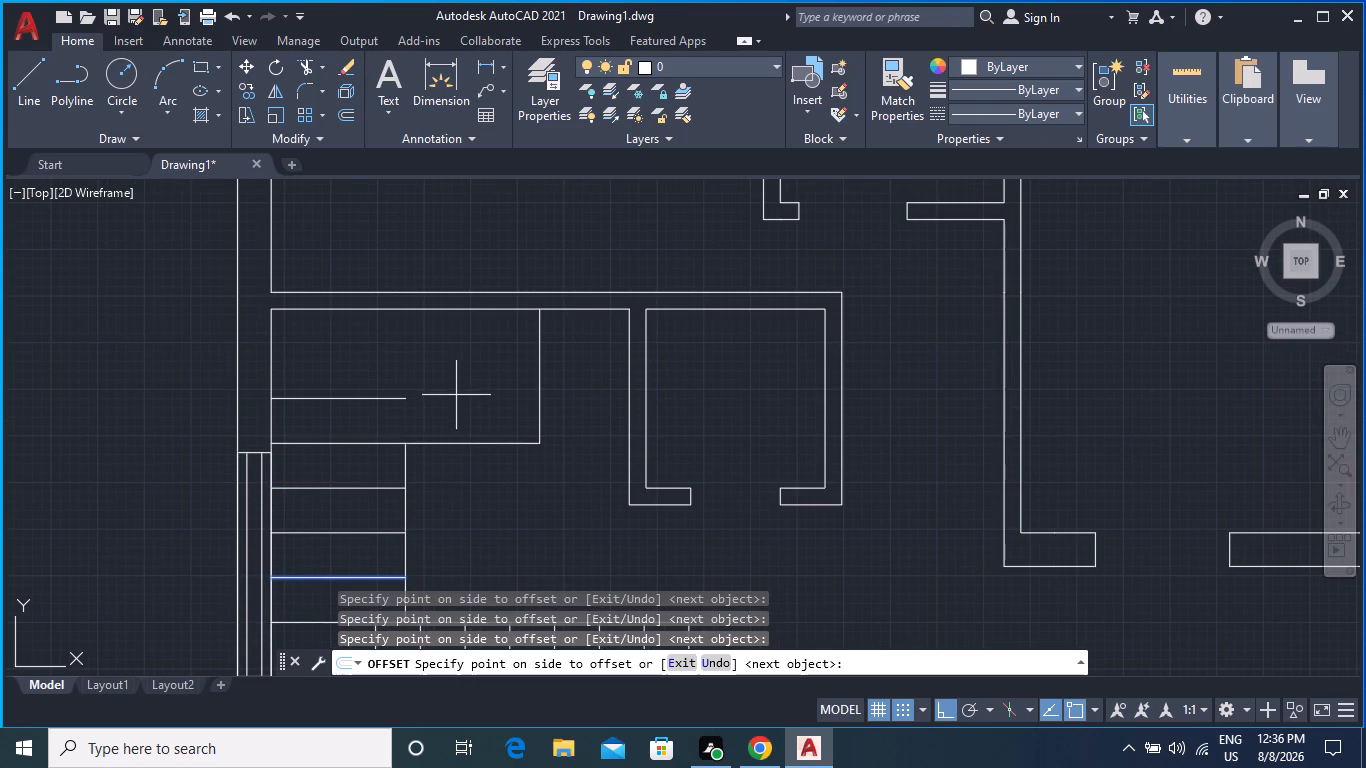
key(Escape)
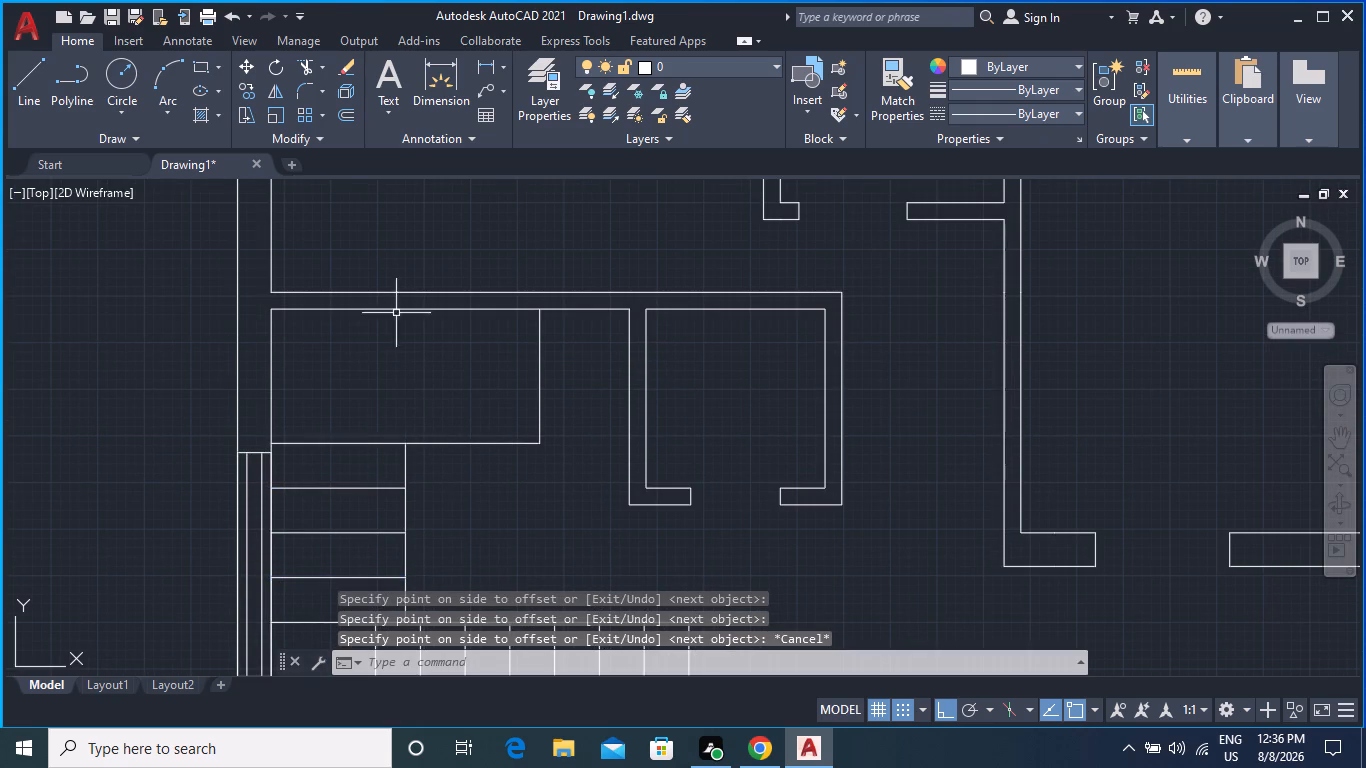
Draw a north-south line from the outline's inner northwest corner up to the inner face of the wall north of the stair.
click(21, 72)
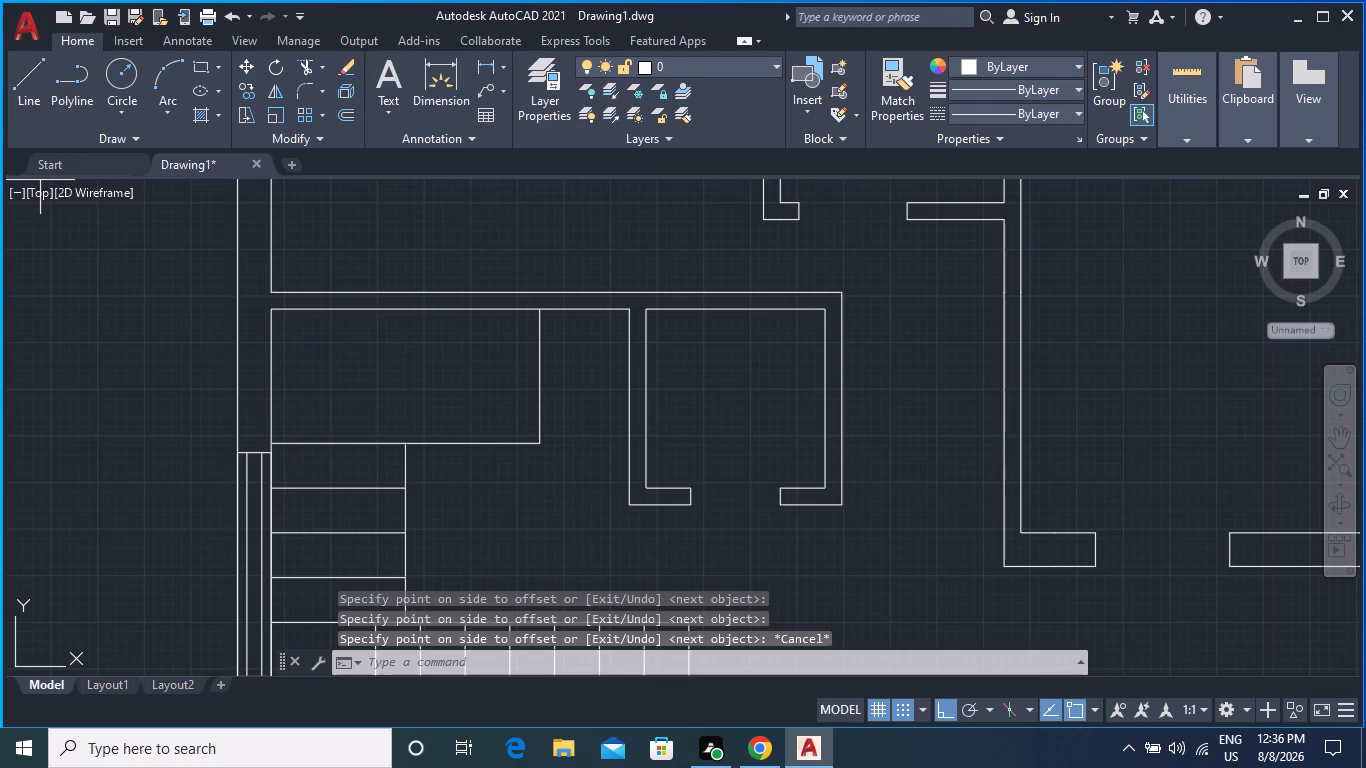
click(409, 445)
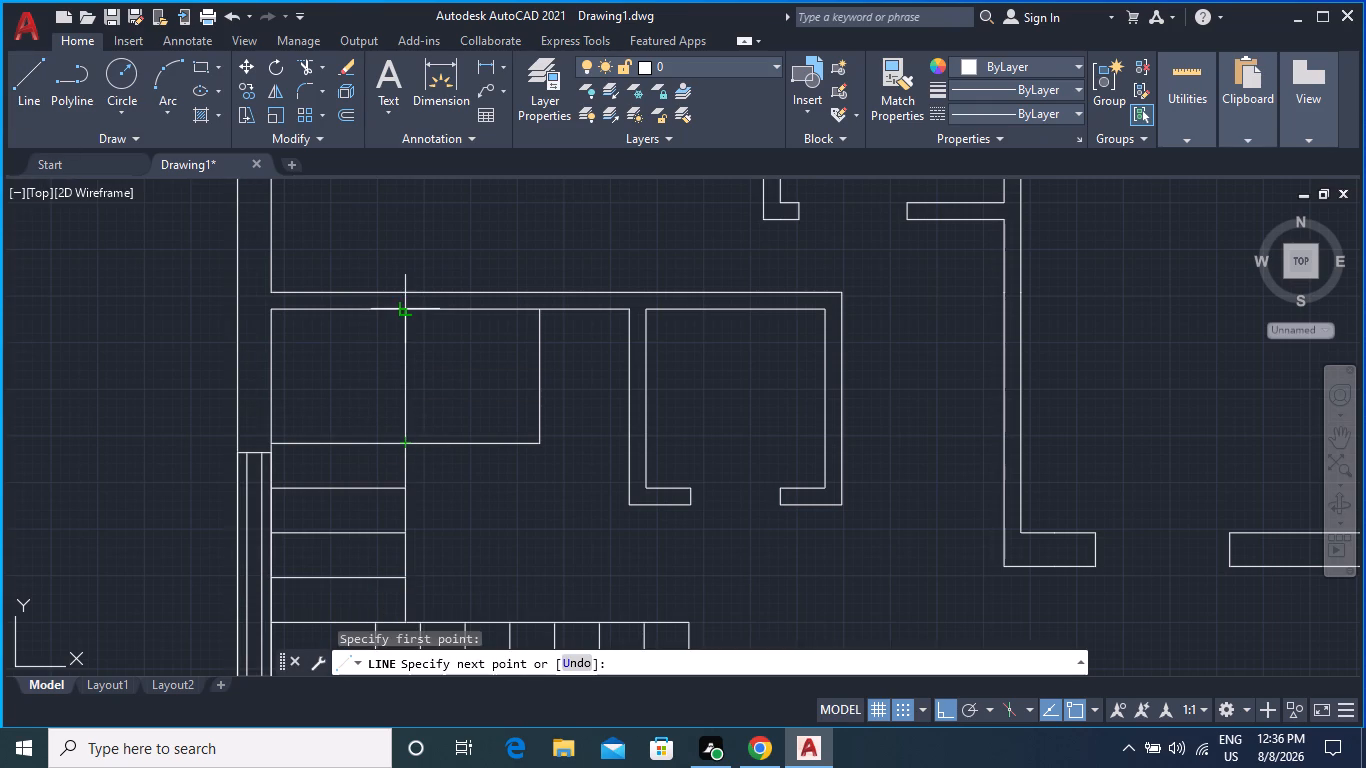
click(410, 304)
key(Escape)
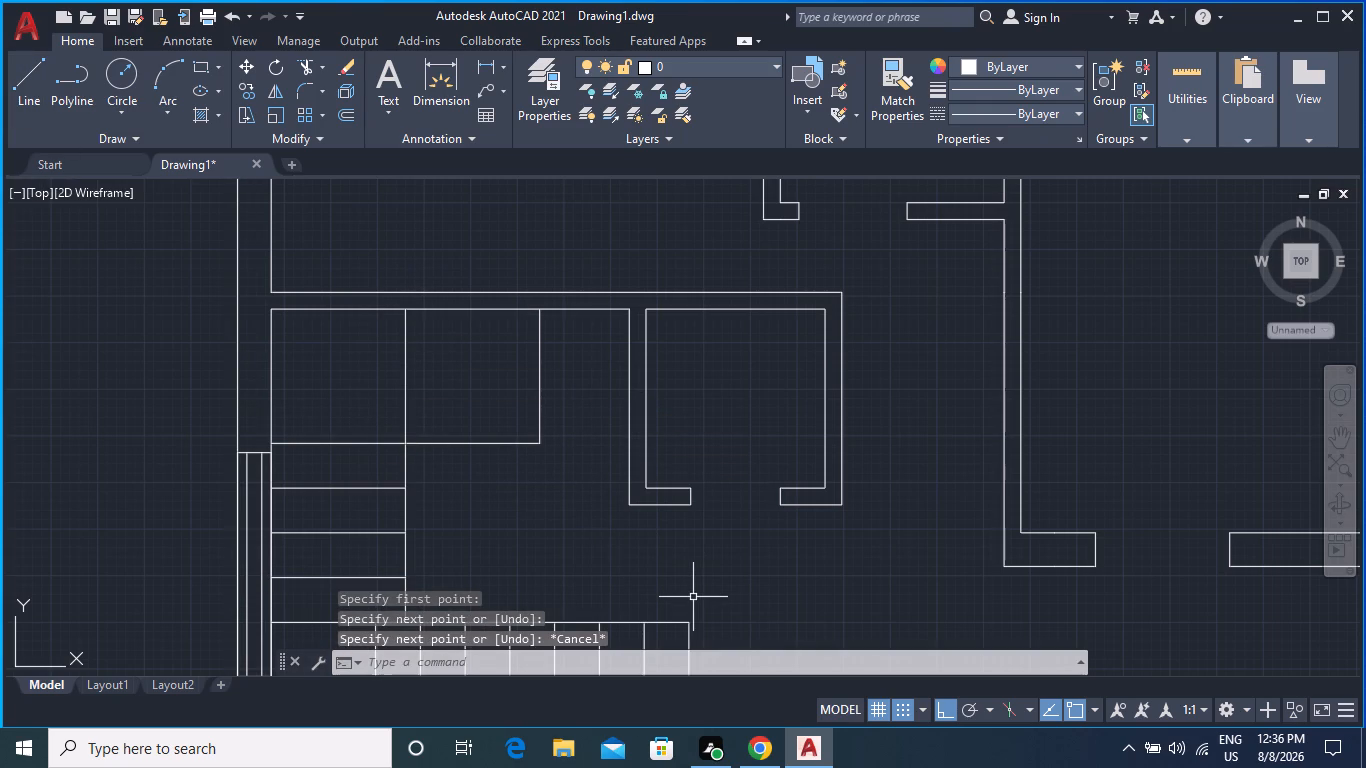
Offset the new north-south line eastward twice at 1' spacing with the Multiple option to form the north flight's treads.
key(o)
key(Return)
key(Return)
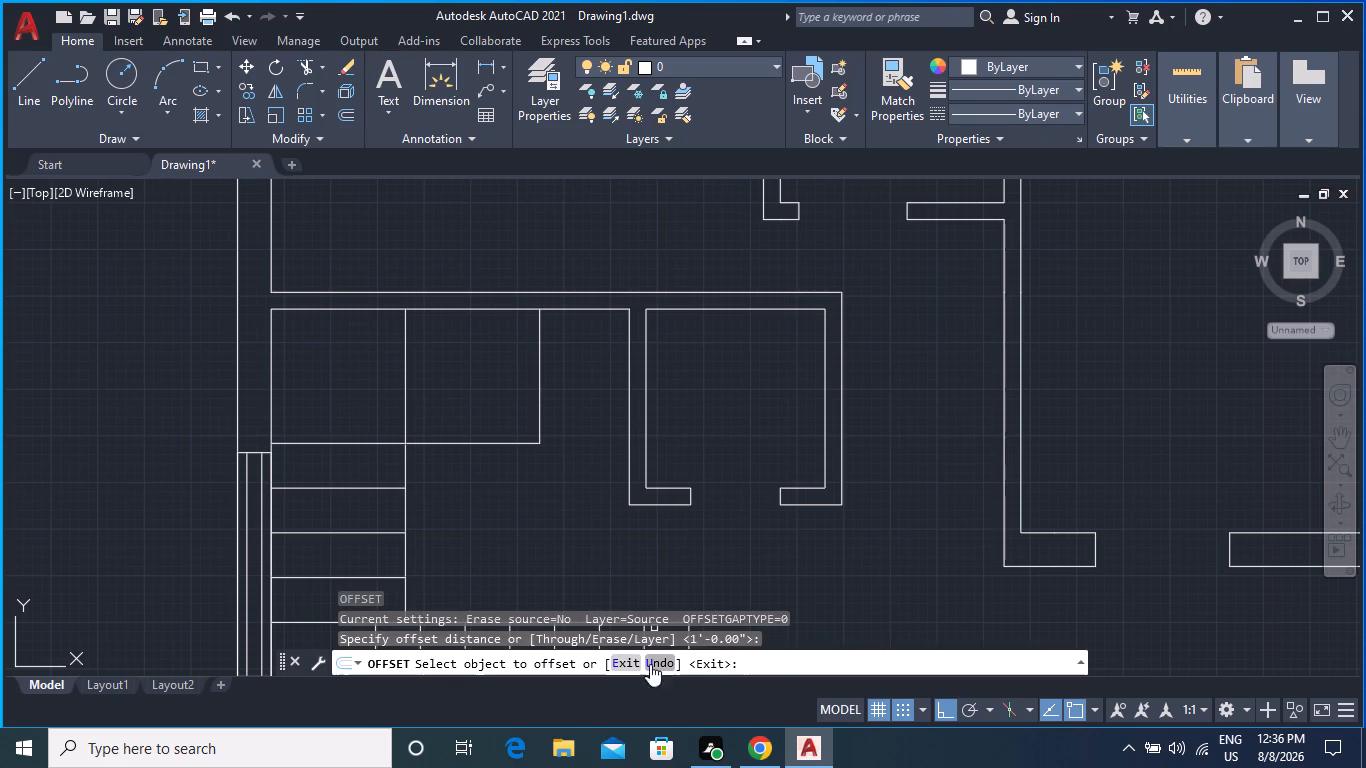
click(403, 420)
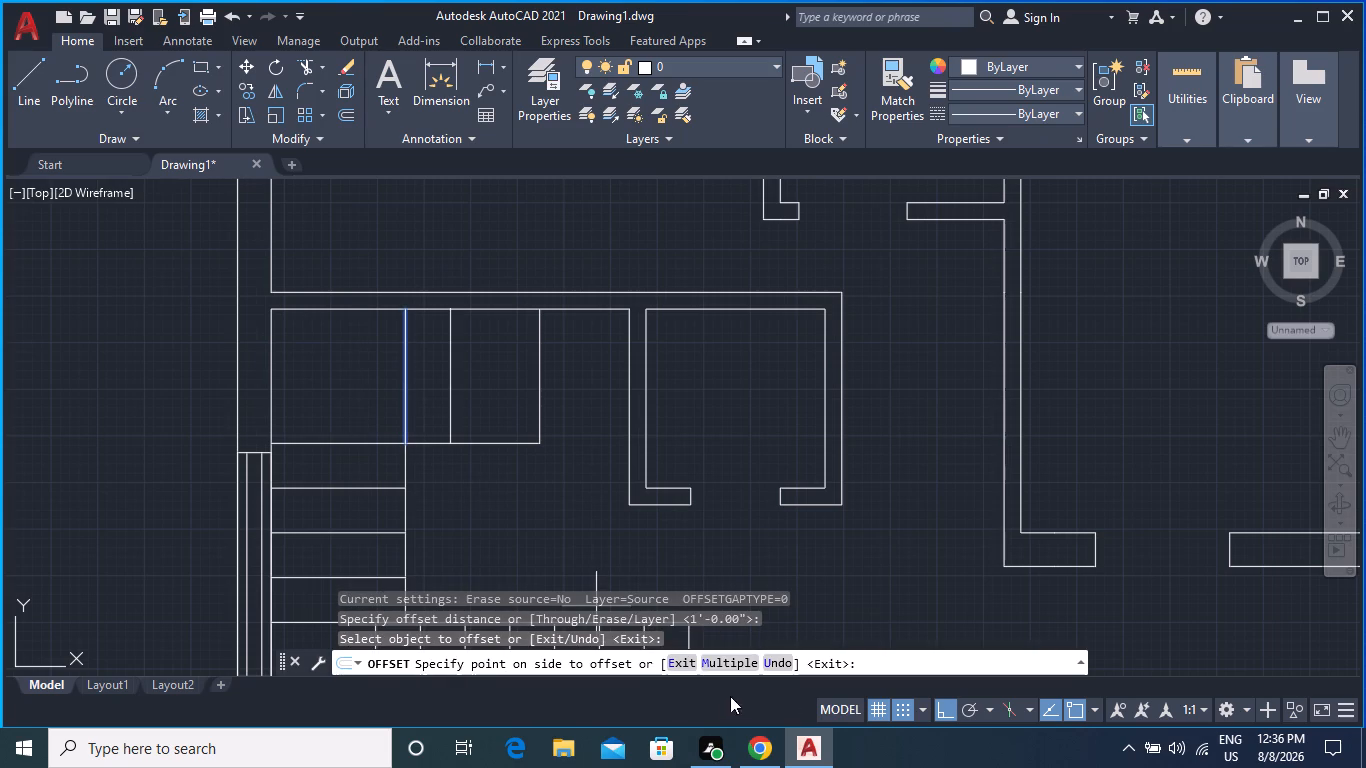
click(728, 656)
click(496, 376)
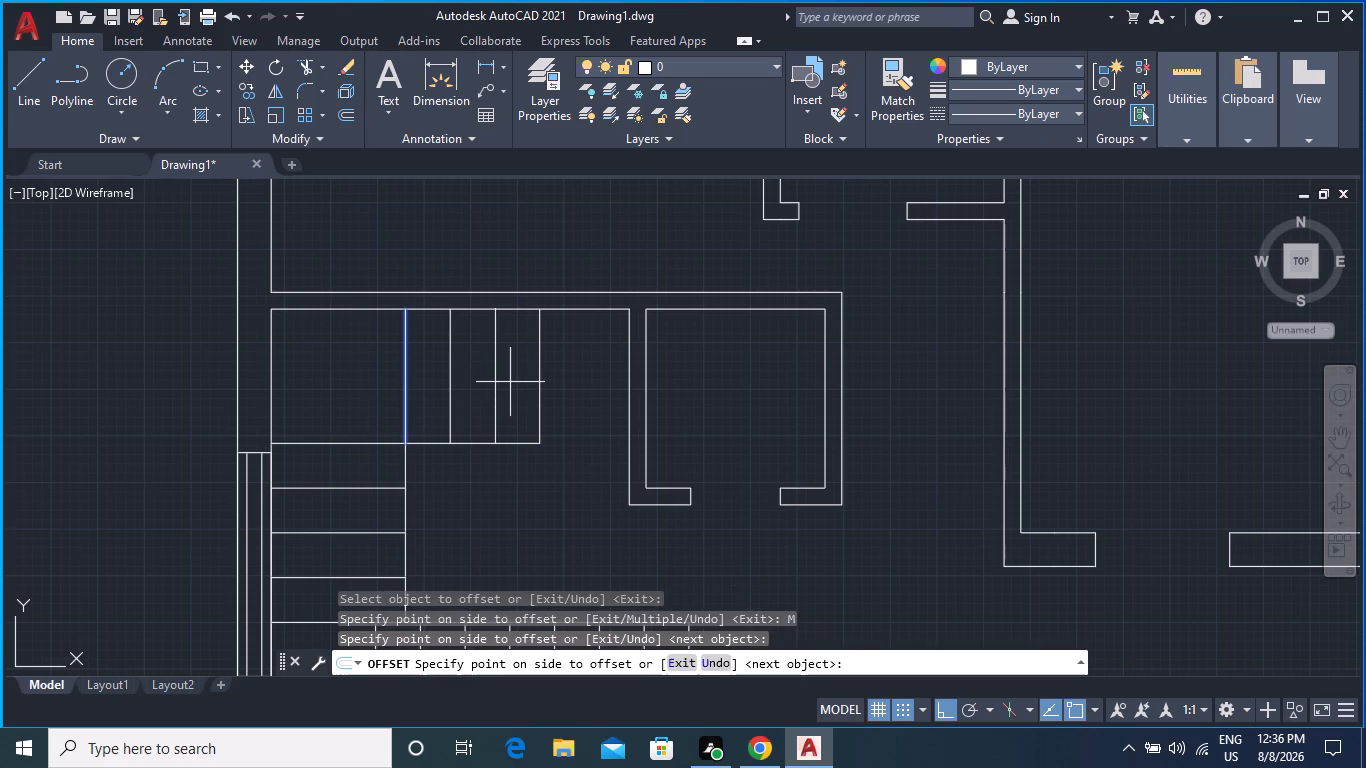
click(516, 378)
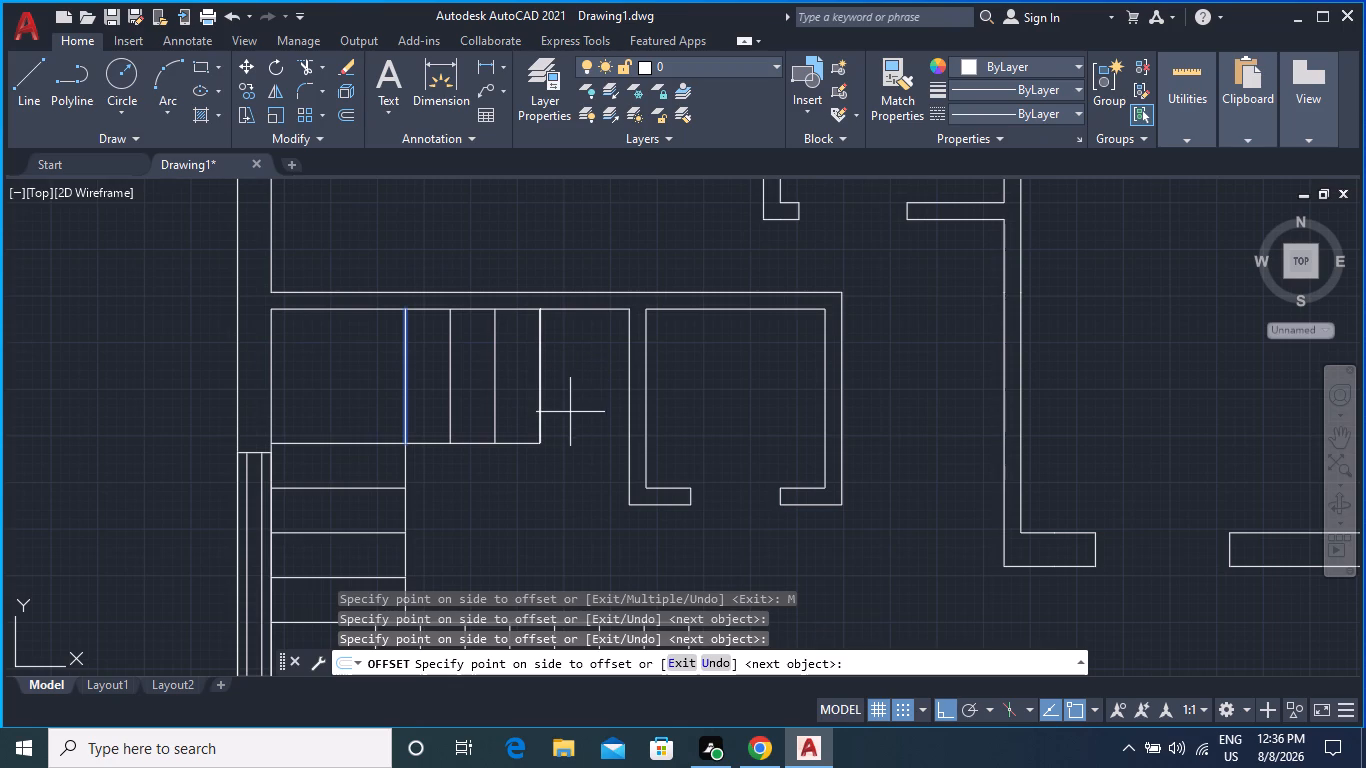
Examine the north flight's southeast corner up close to check how a further 1' offset lines up with its end line.
scroll(578, 410, up, 3)
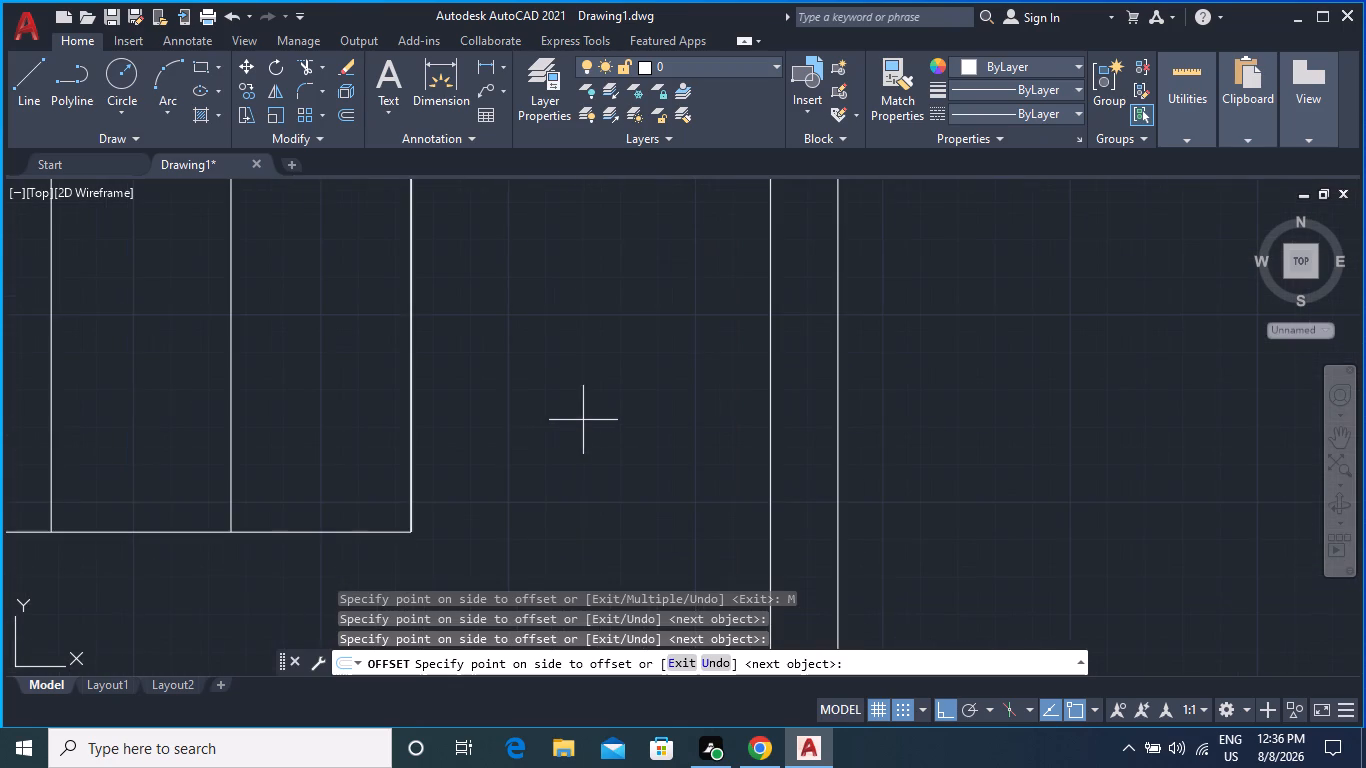
scroll(570, 424, up, 1)
middle_drag(526, 450, 703, 328)
scroll(599, 395, up, 2)
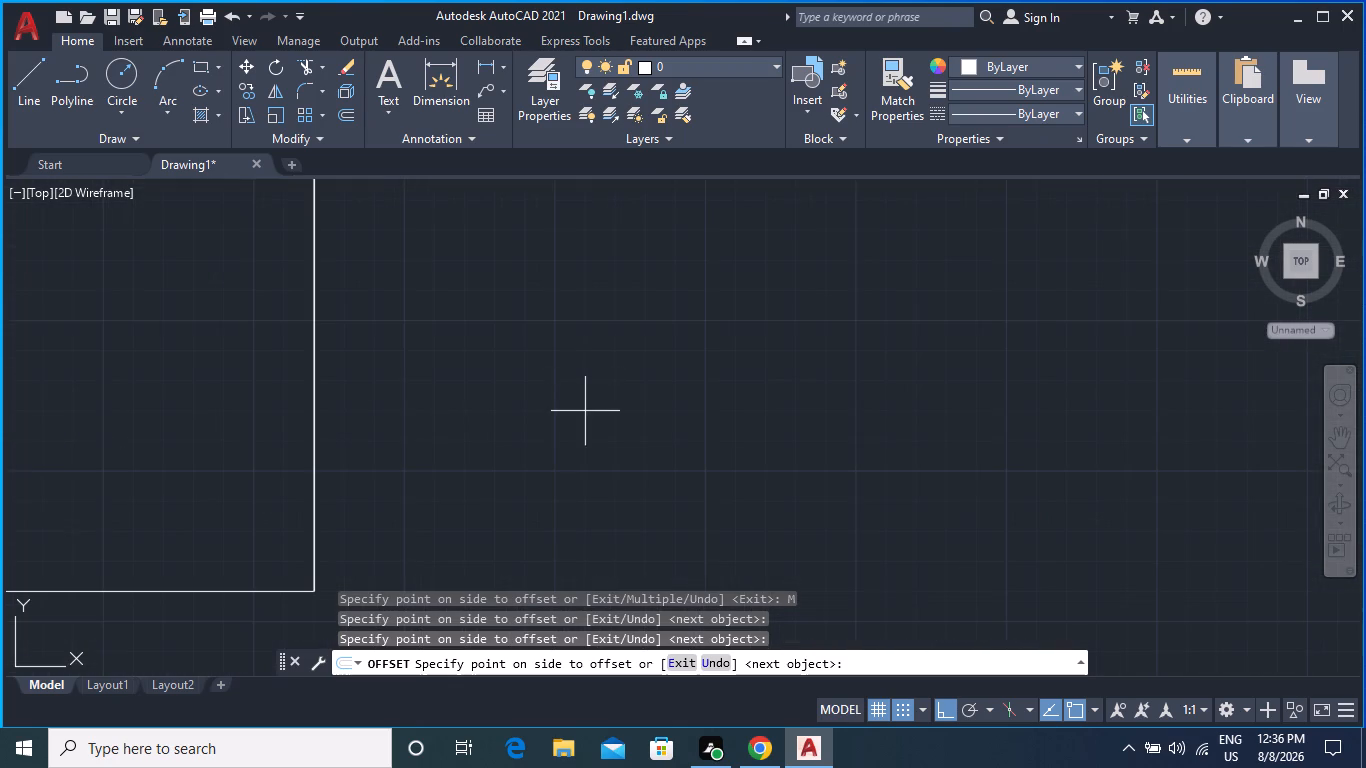
middle_drag(541, 428, 698, 337)
scroll(595, 400, up, 2)
middle_drag(508, 453, 738, 303)
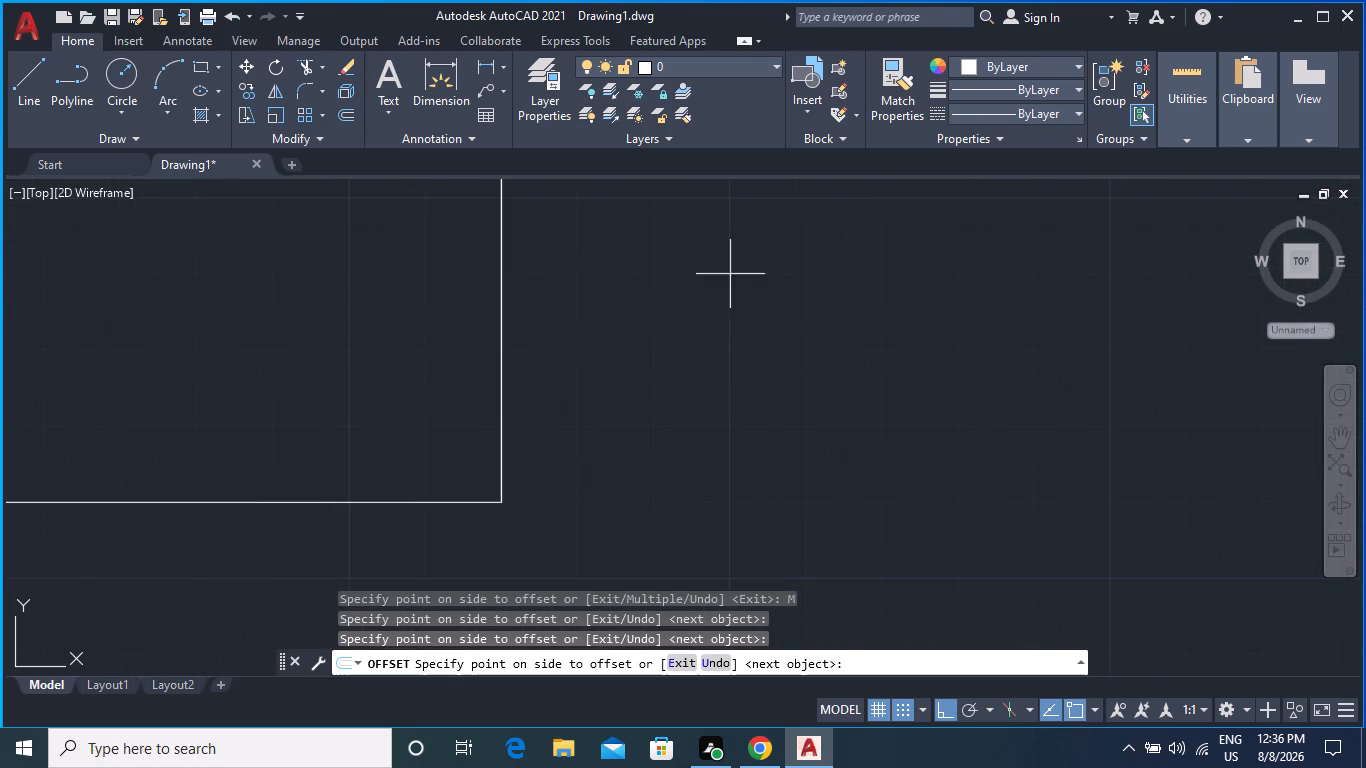
scroll(613, 399, up, 1)
middle_drag(564, 440, 666, 343)
scroll(628, 397, up, 2)
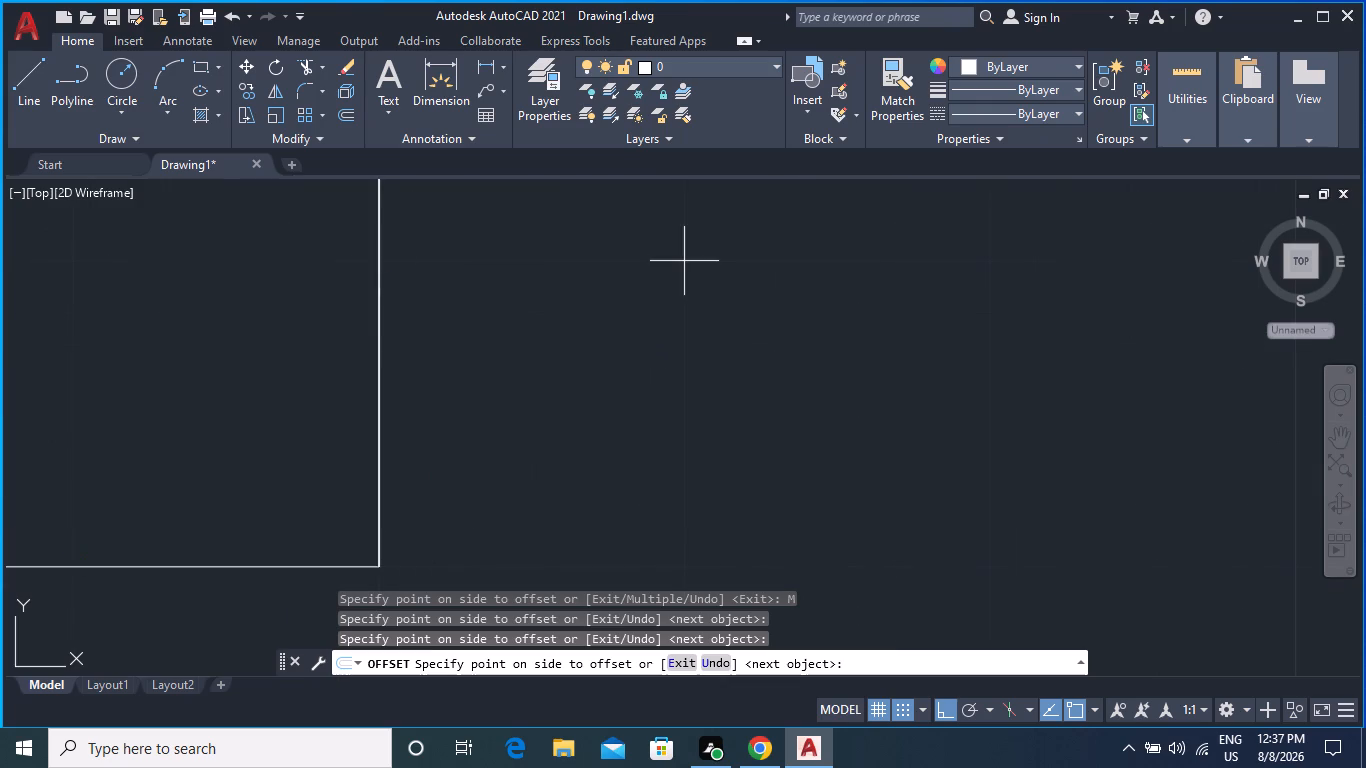
scroll(580, 400, down, 13)
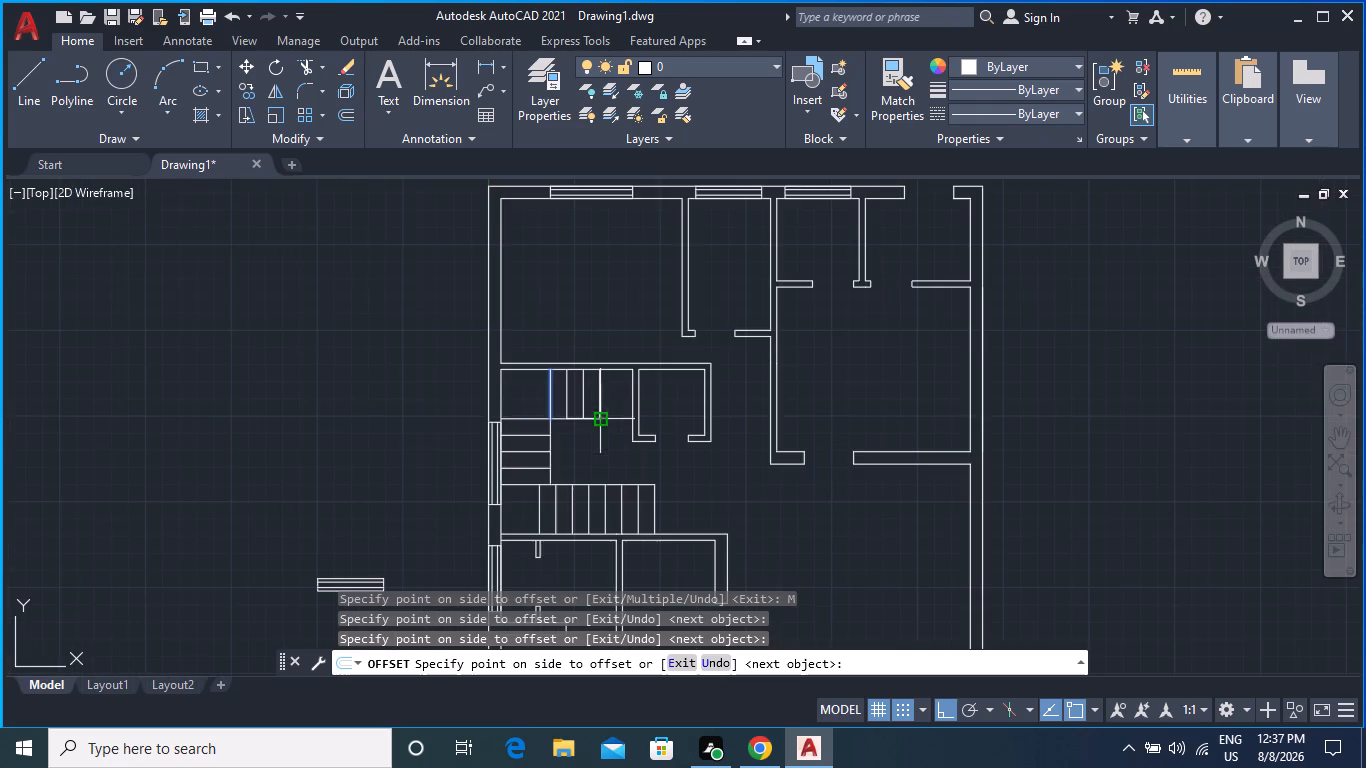
scroll(610, 400, up, 5)
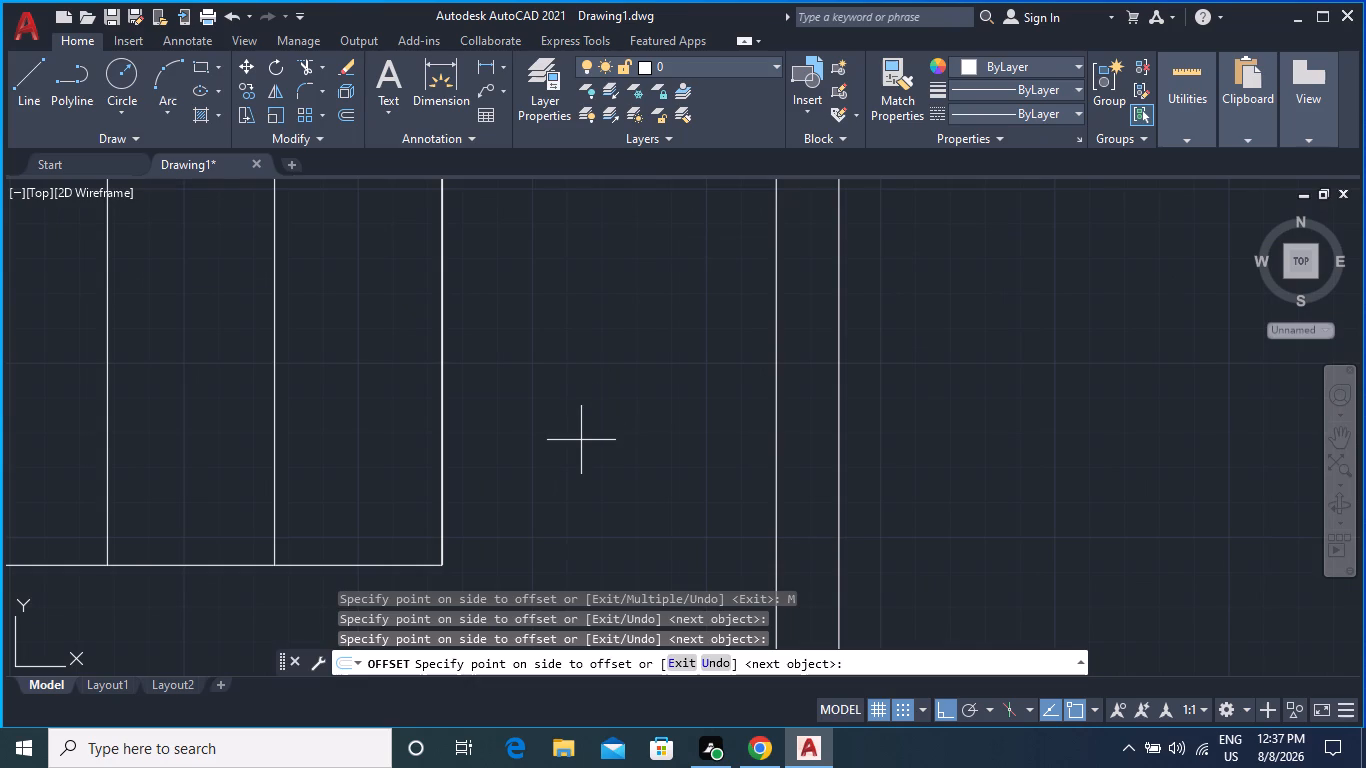
key(Escape)
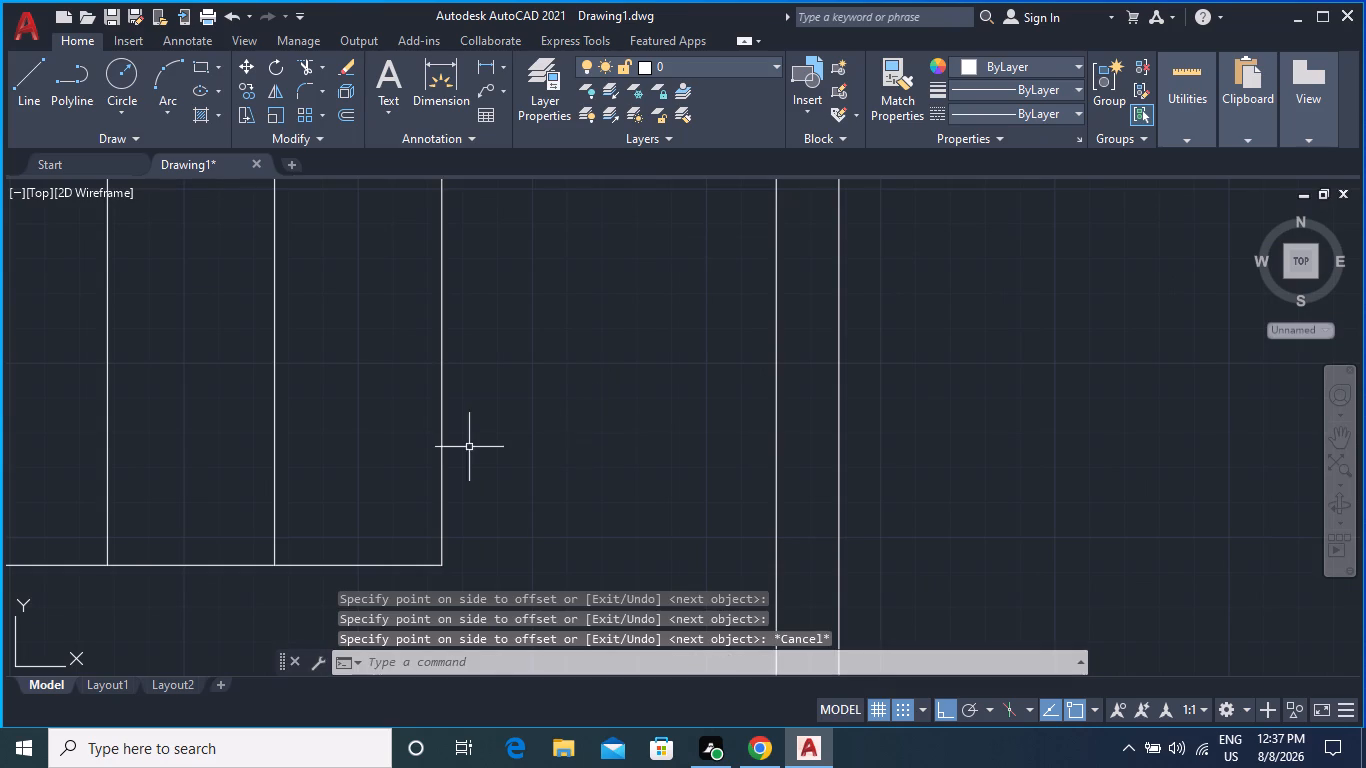
Erase the westernmost tread line of the south flight, the one lying past the outline's inner southwest corner.
scroll(471, 448, down, 3)
middle_drag(453, 486, 590, 429)
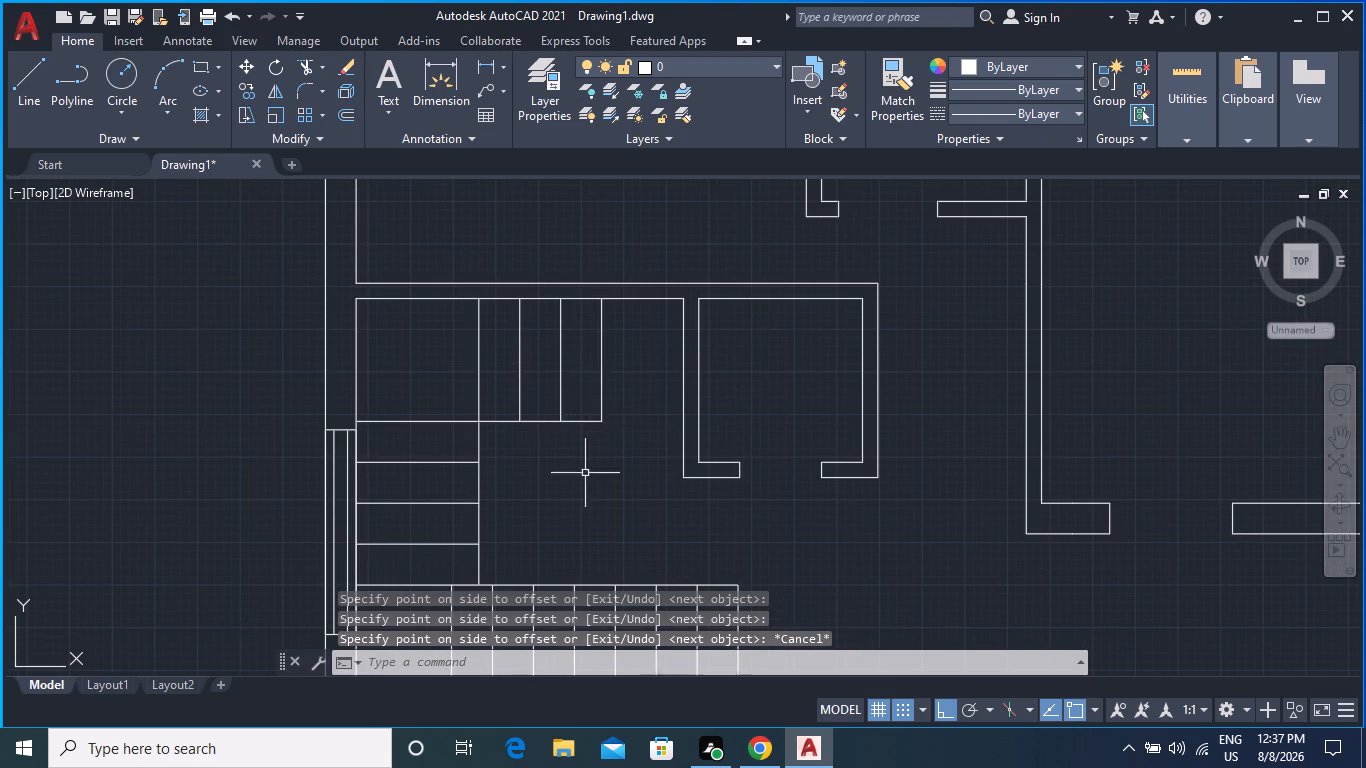
middle_drag(584, 496, 590, 336)
middle_drag(562, 375, 556, 433)
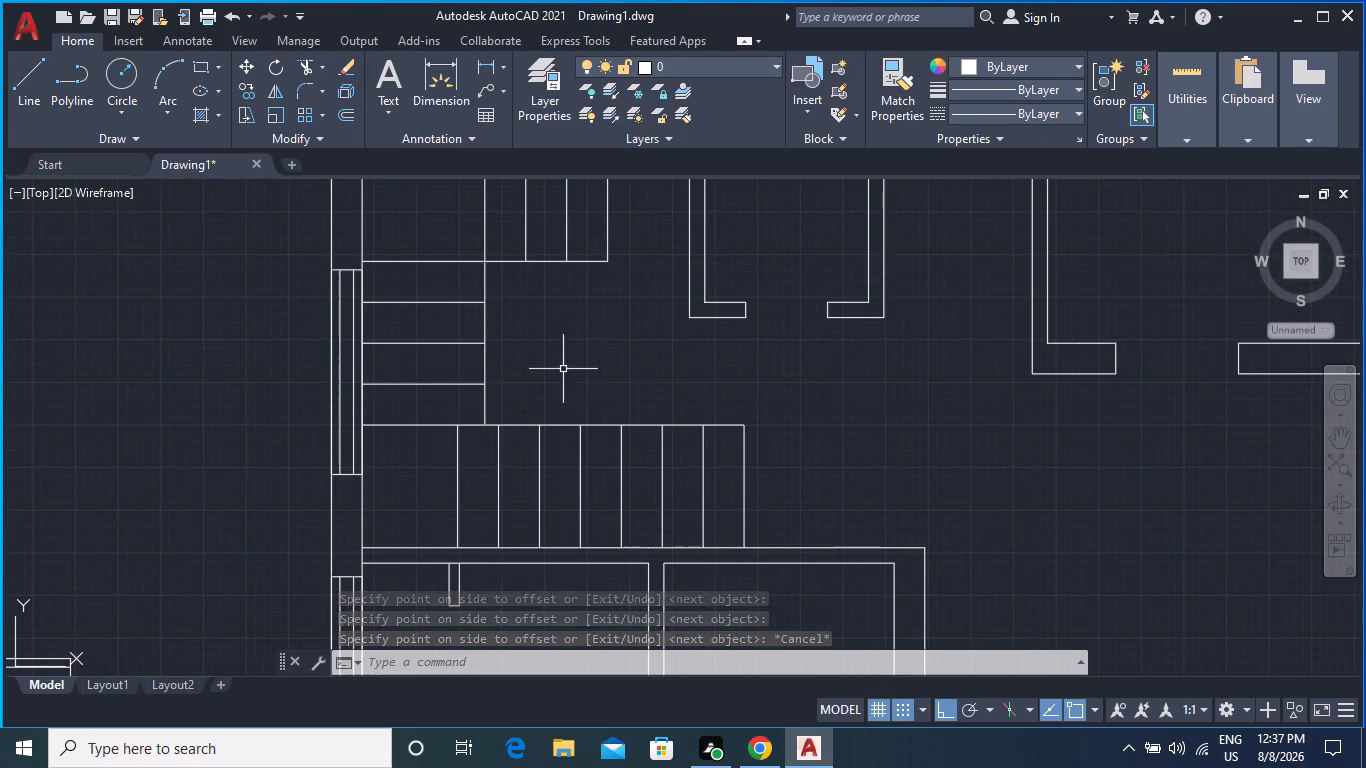
middle_drag(556, 433, 551, 482)
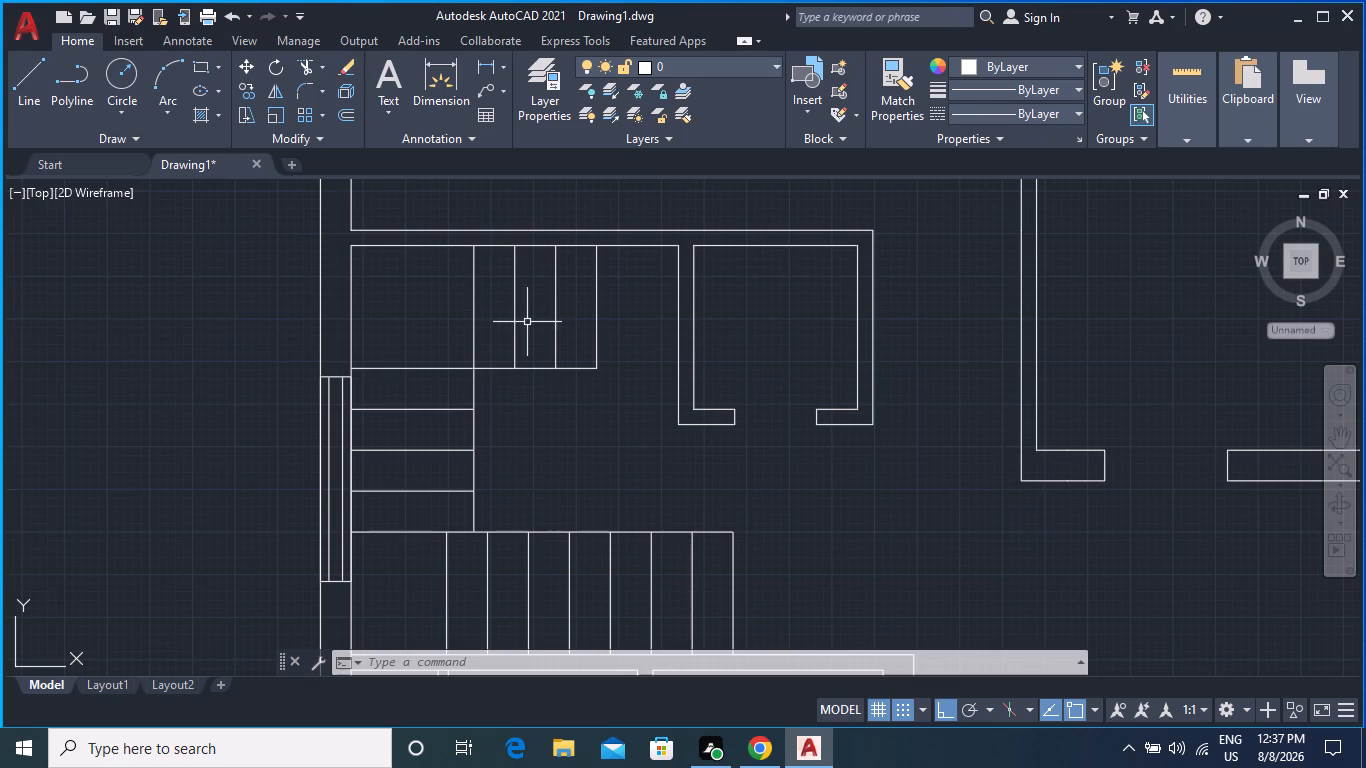
middle_drag(589, 458, 593, 294)
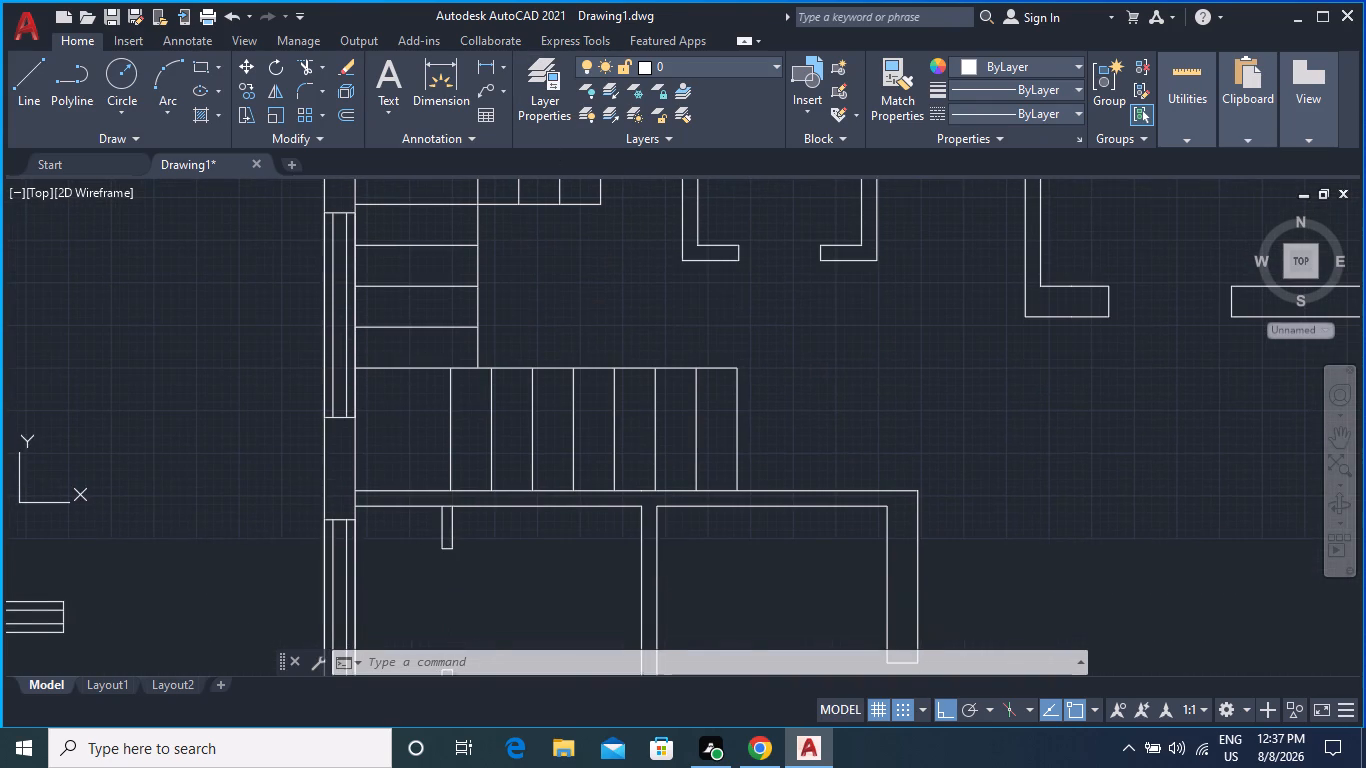
click(450, 434)
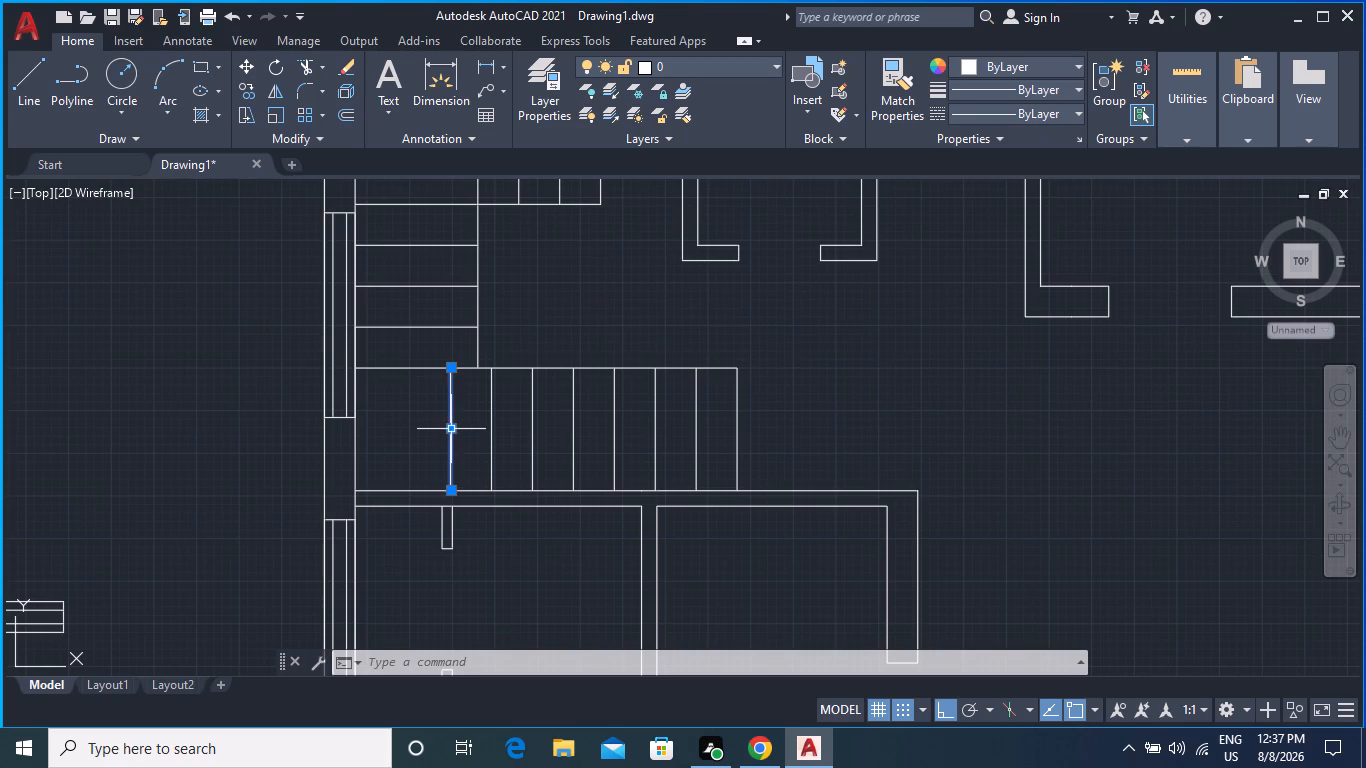
key(Delete)
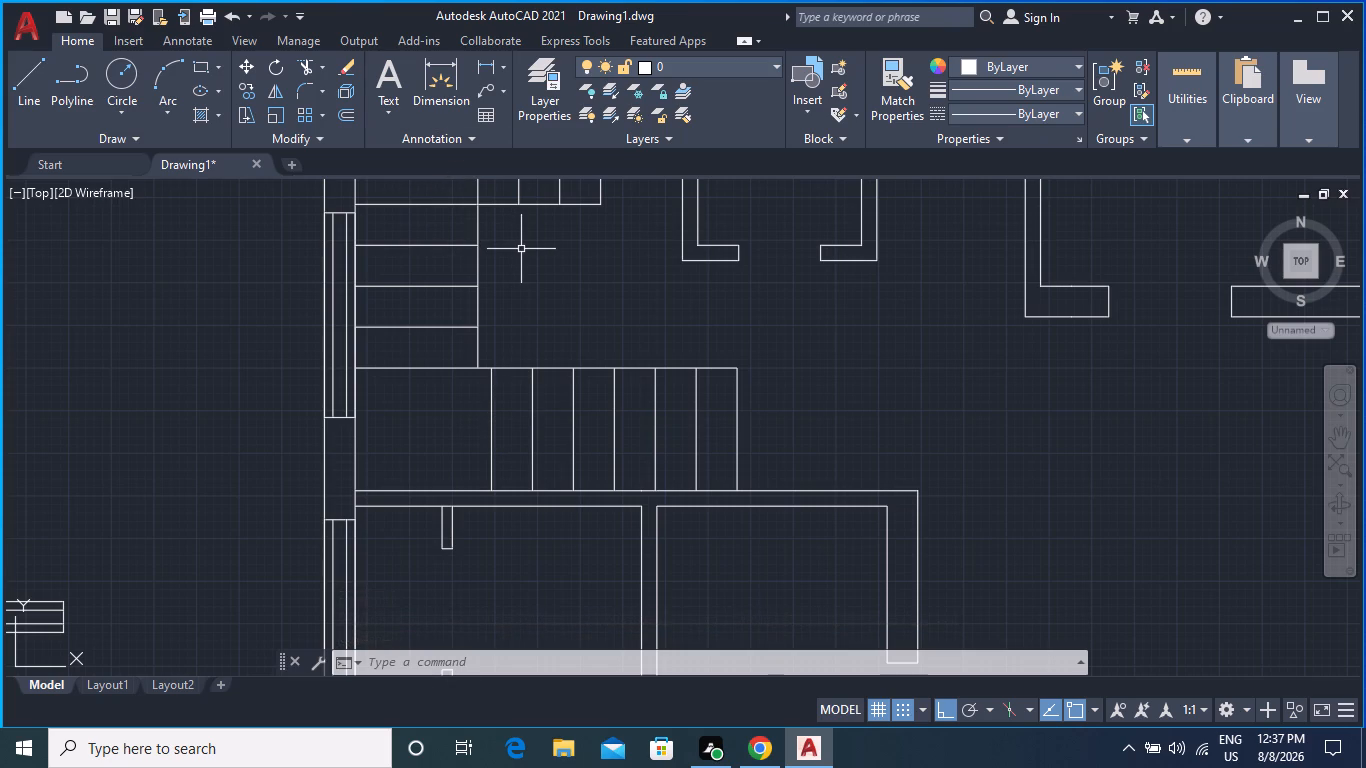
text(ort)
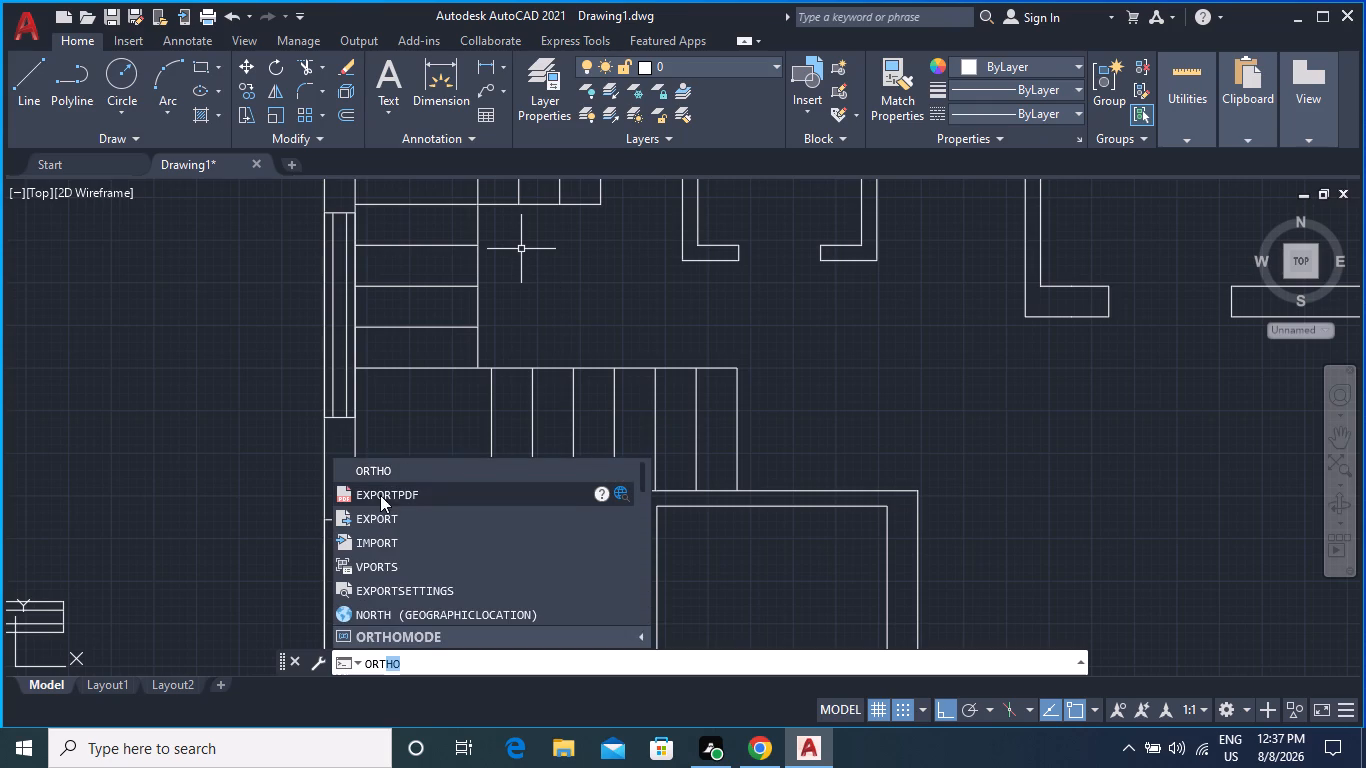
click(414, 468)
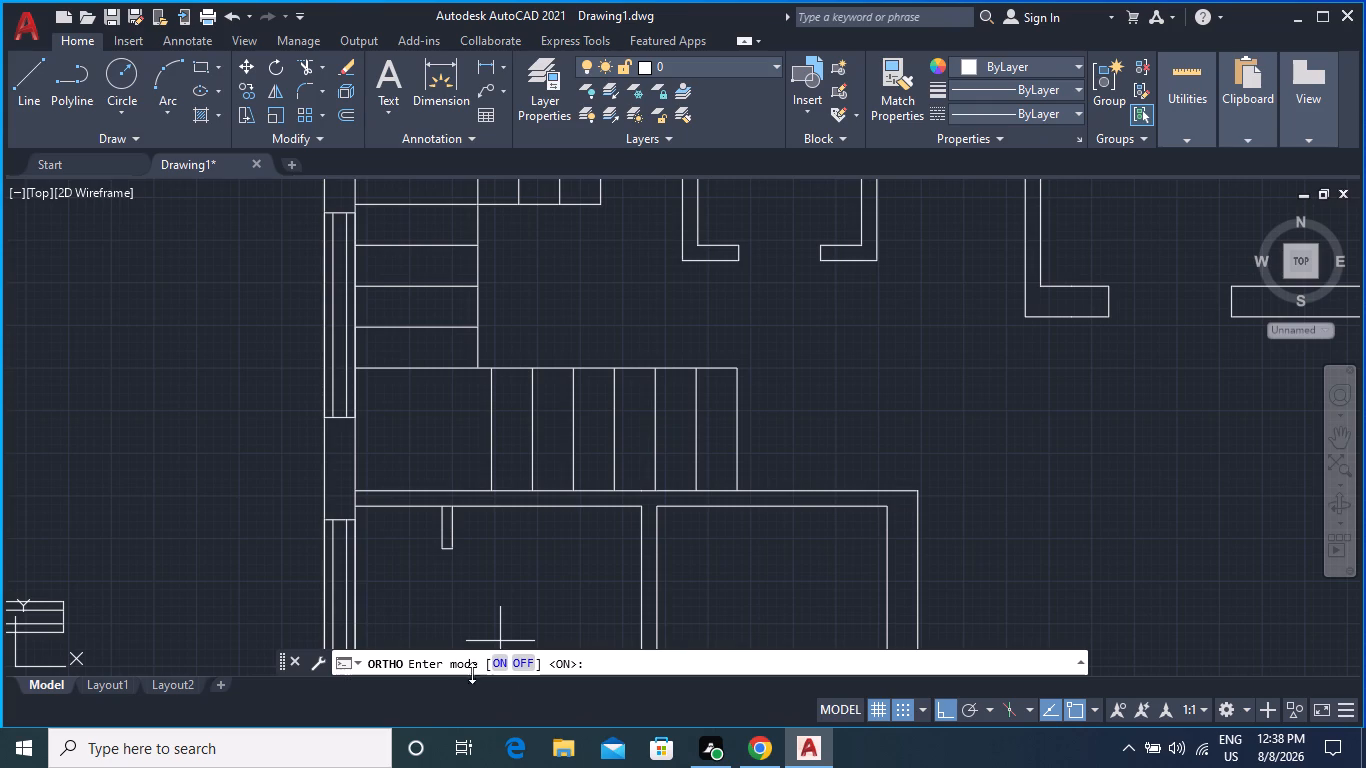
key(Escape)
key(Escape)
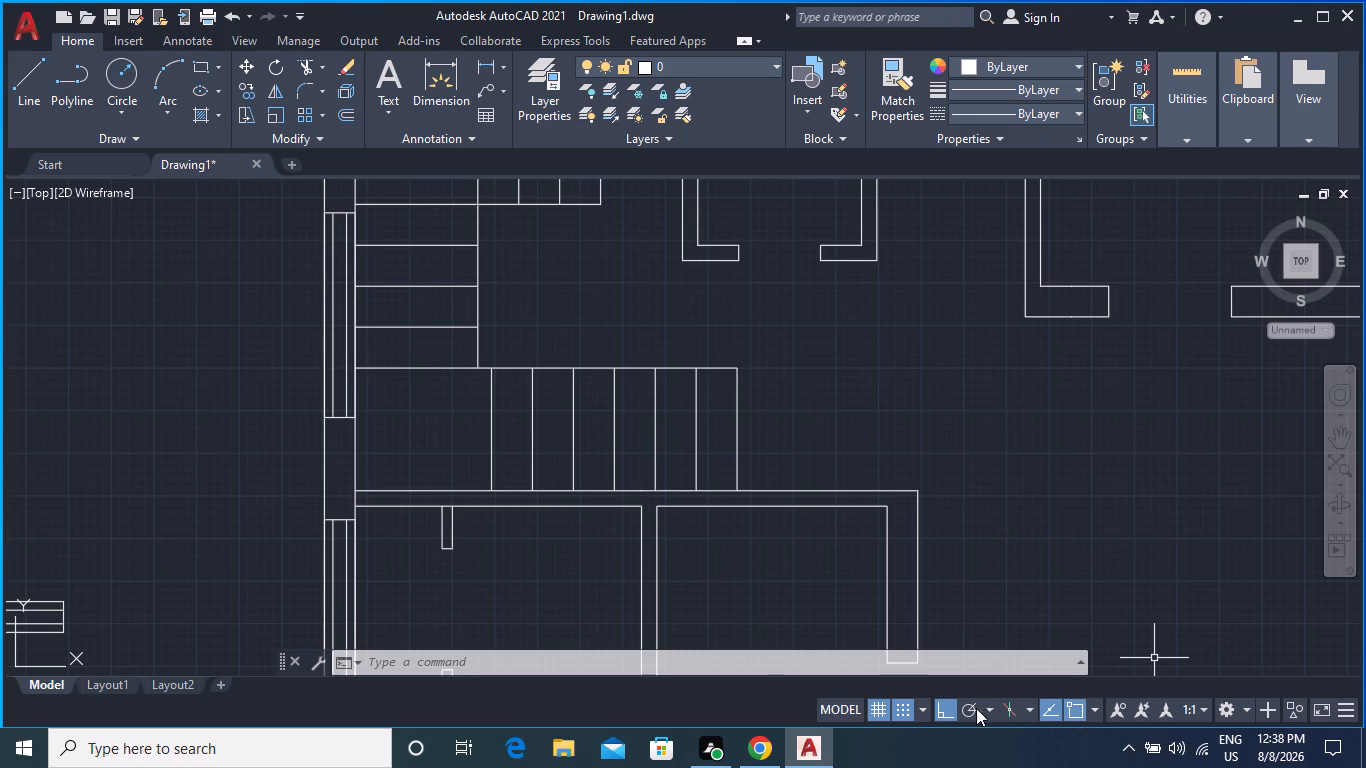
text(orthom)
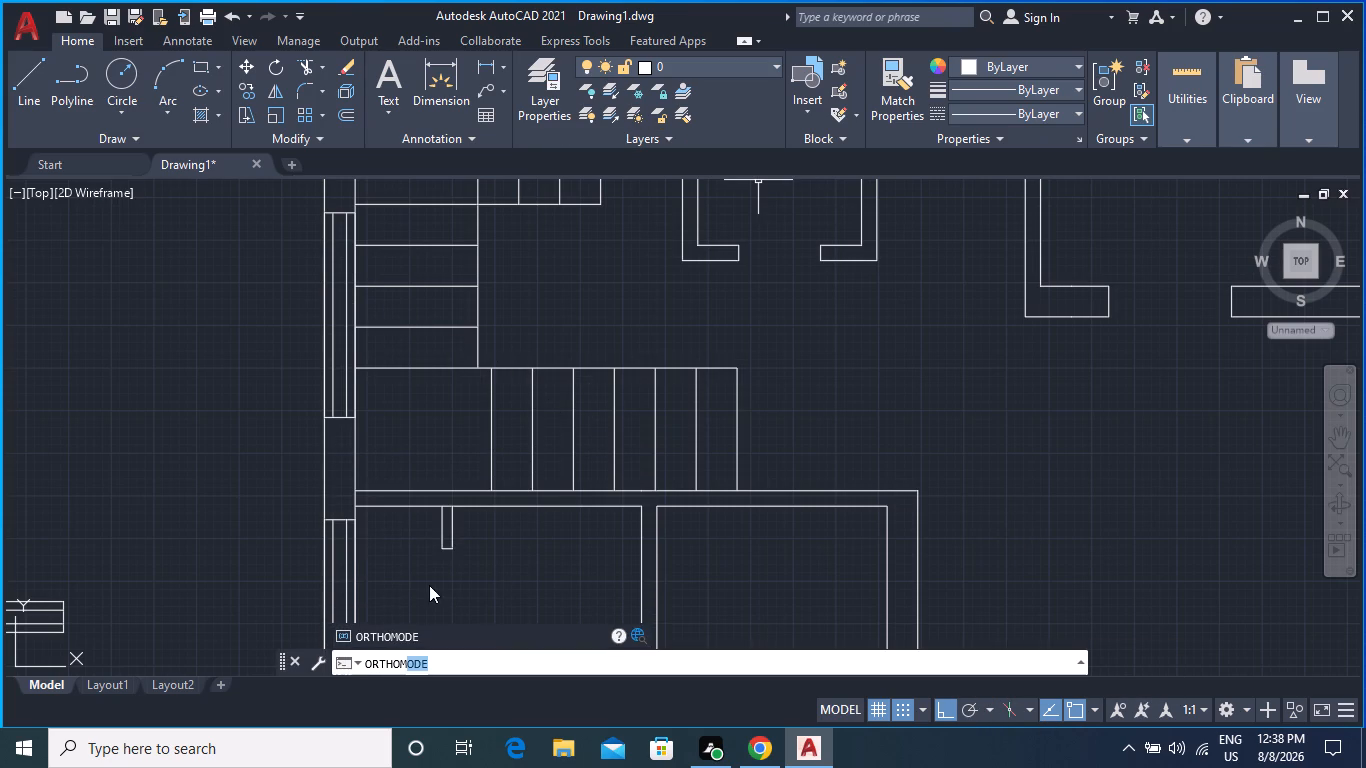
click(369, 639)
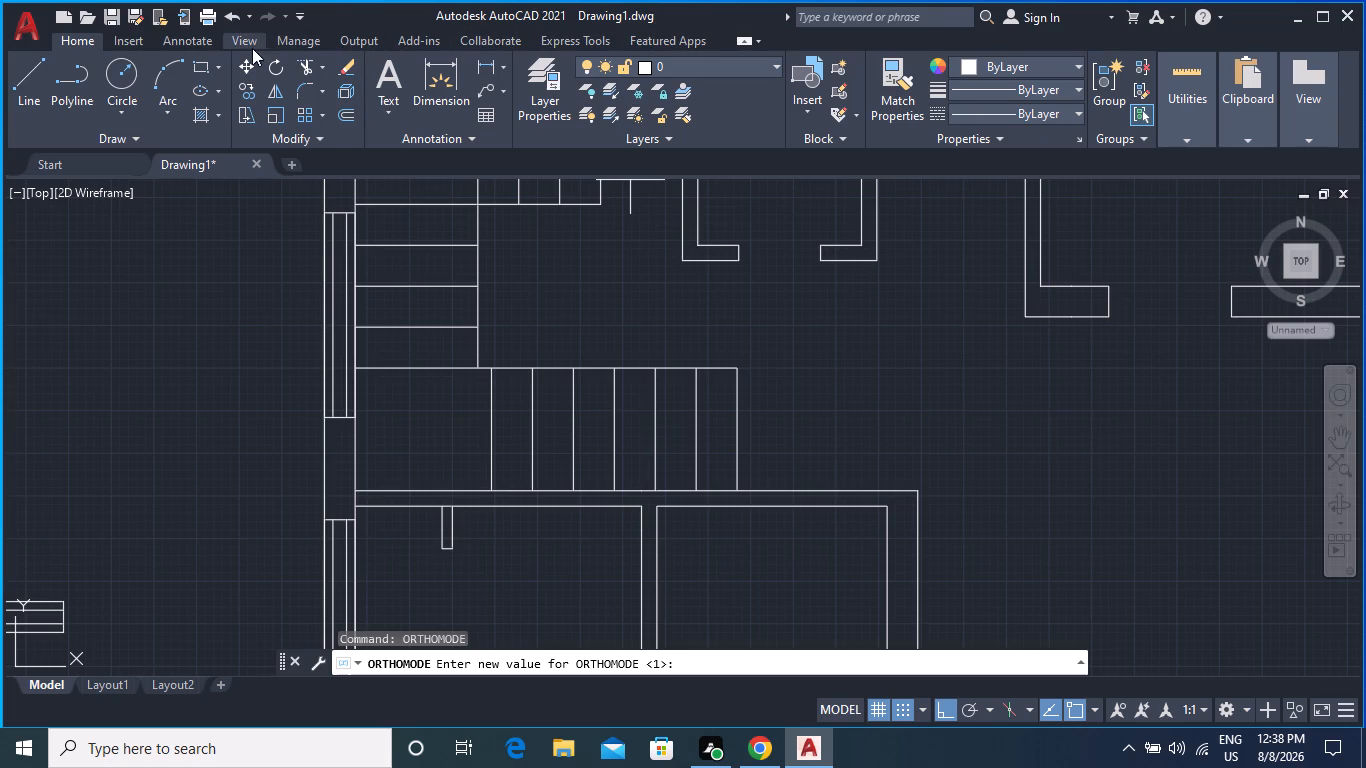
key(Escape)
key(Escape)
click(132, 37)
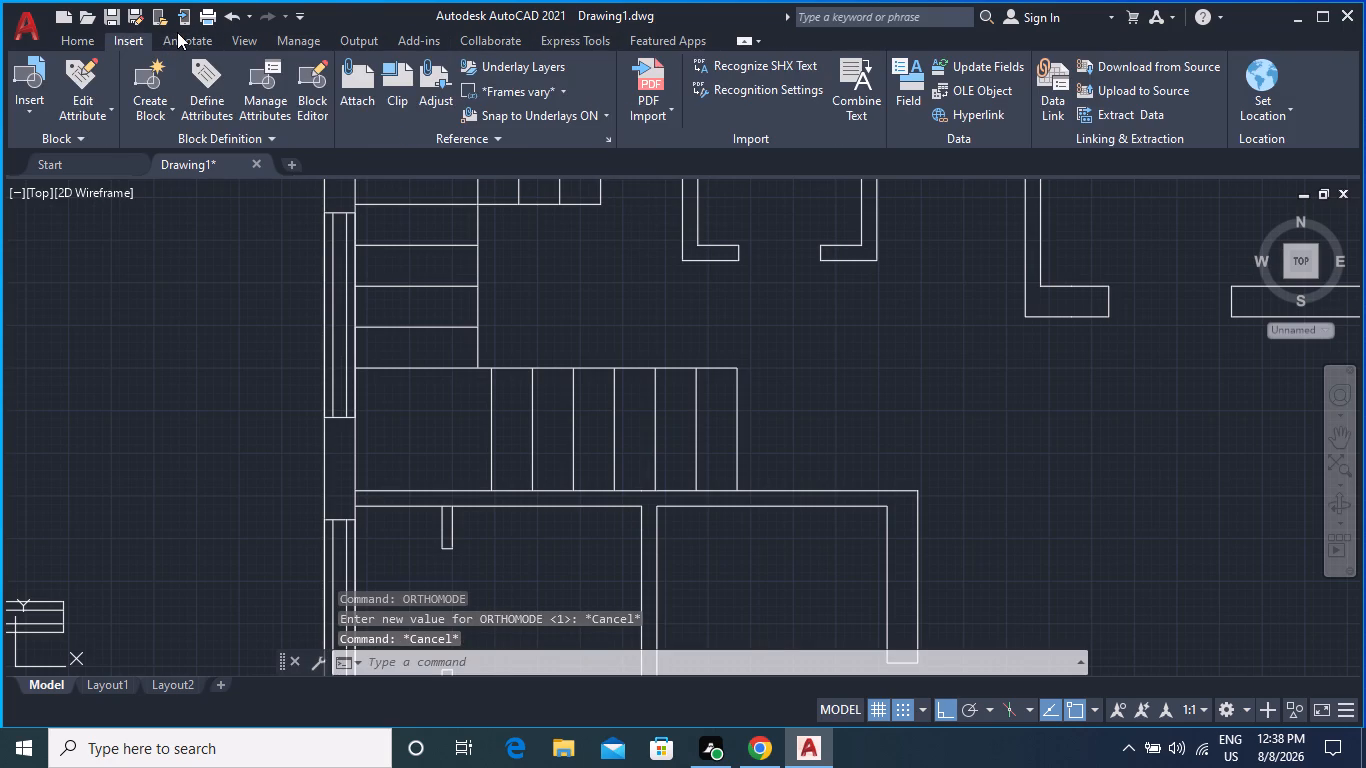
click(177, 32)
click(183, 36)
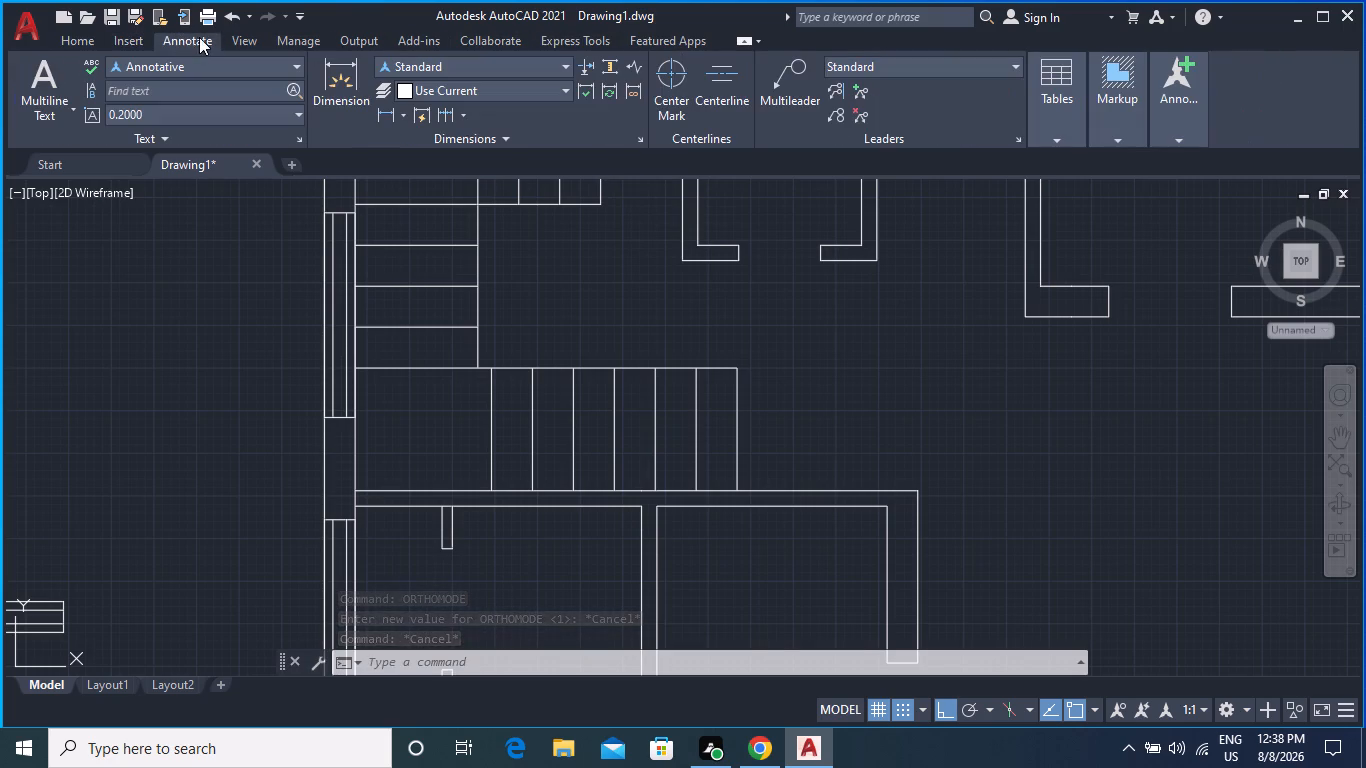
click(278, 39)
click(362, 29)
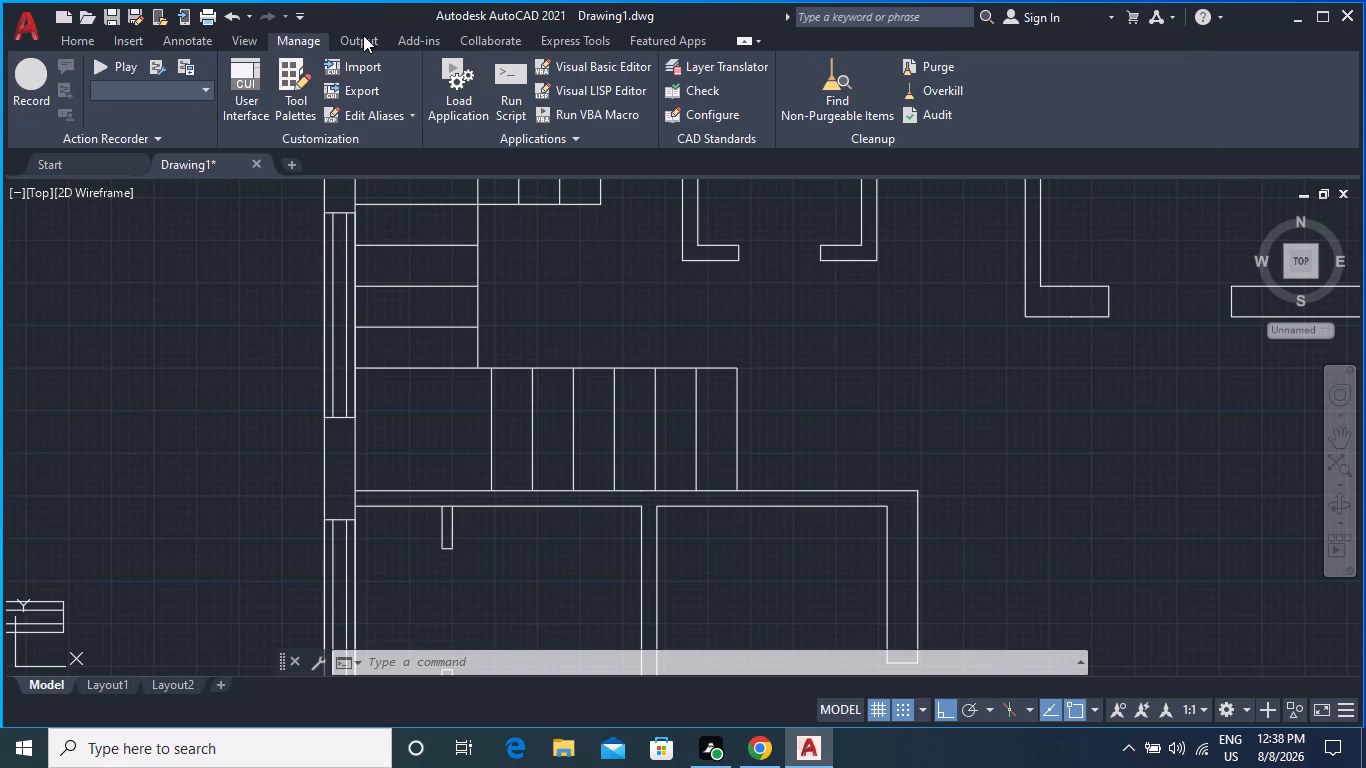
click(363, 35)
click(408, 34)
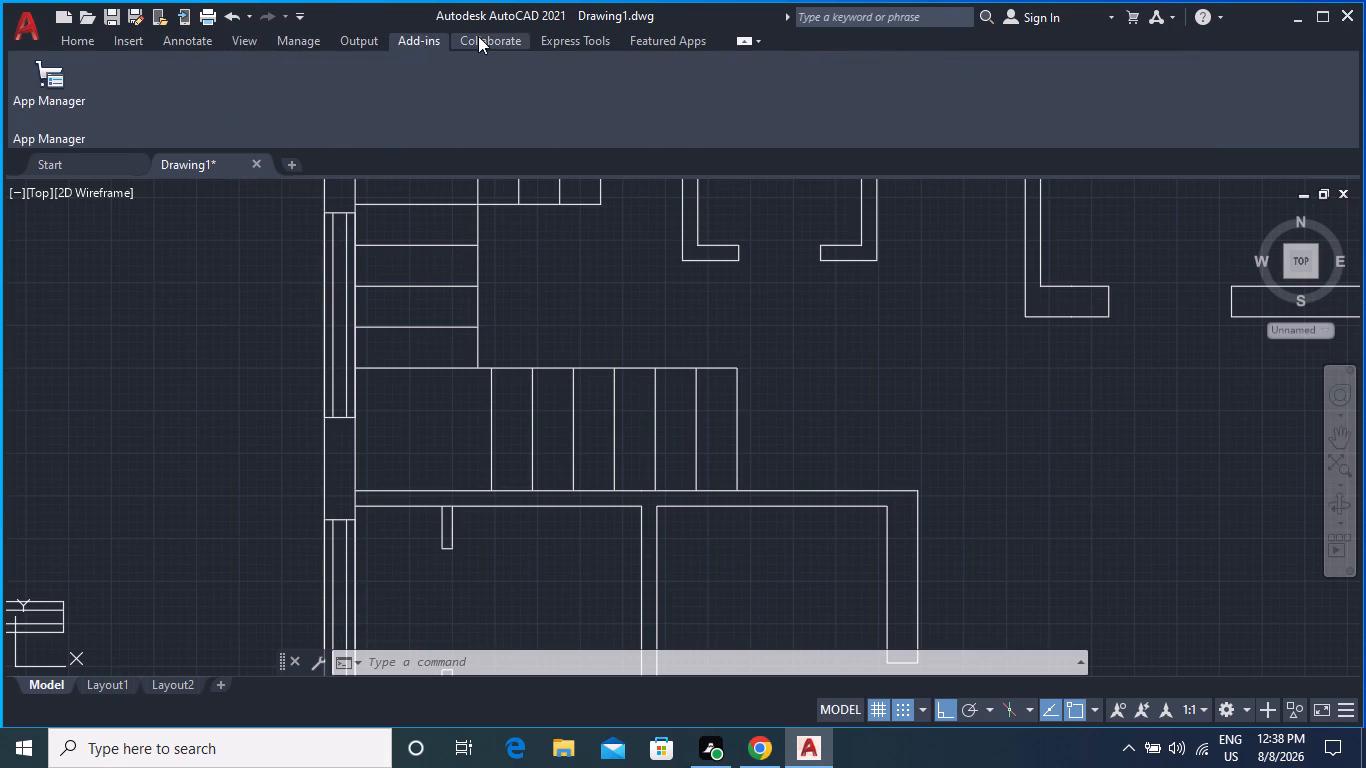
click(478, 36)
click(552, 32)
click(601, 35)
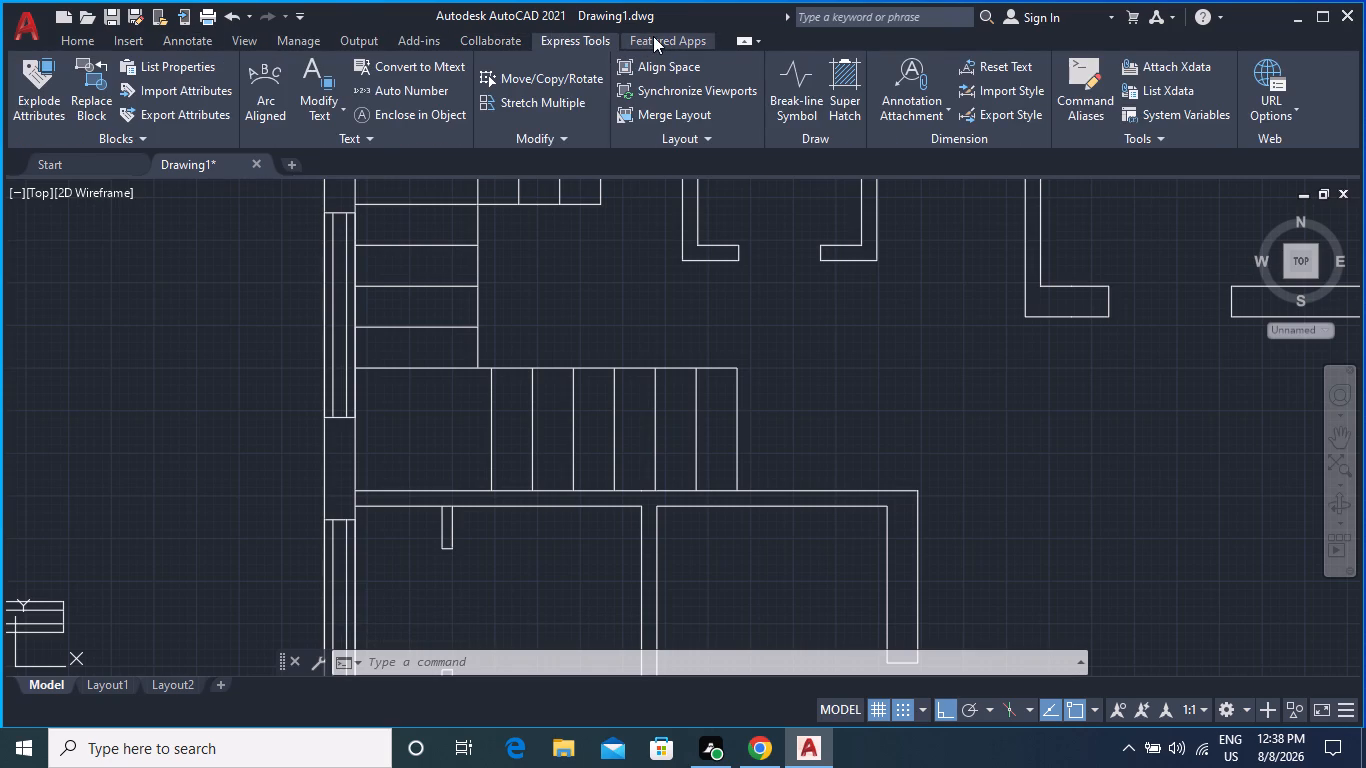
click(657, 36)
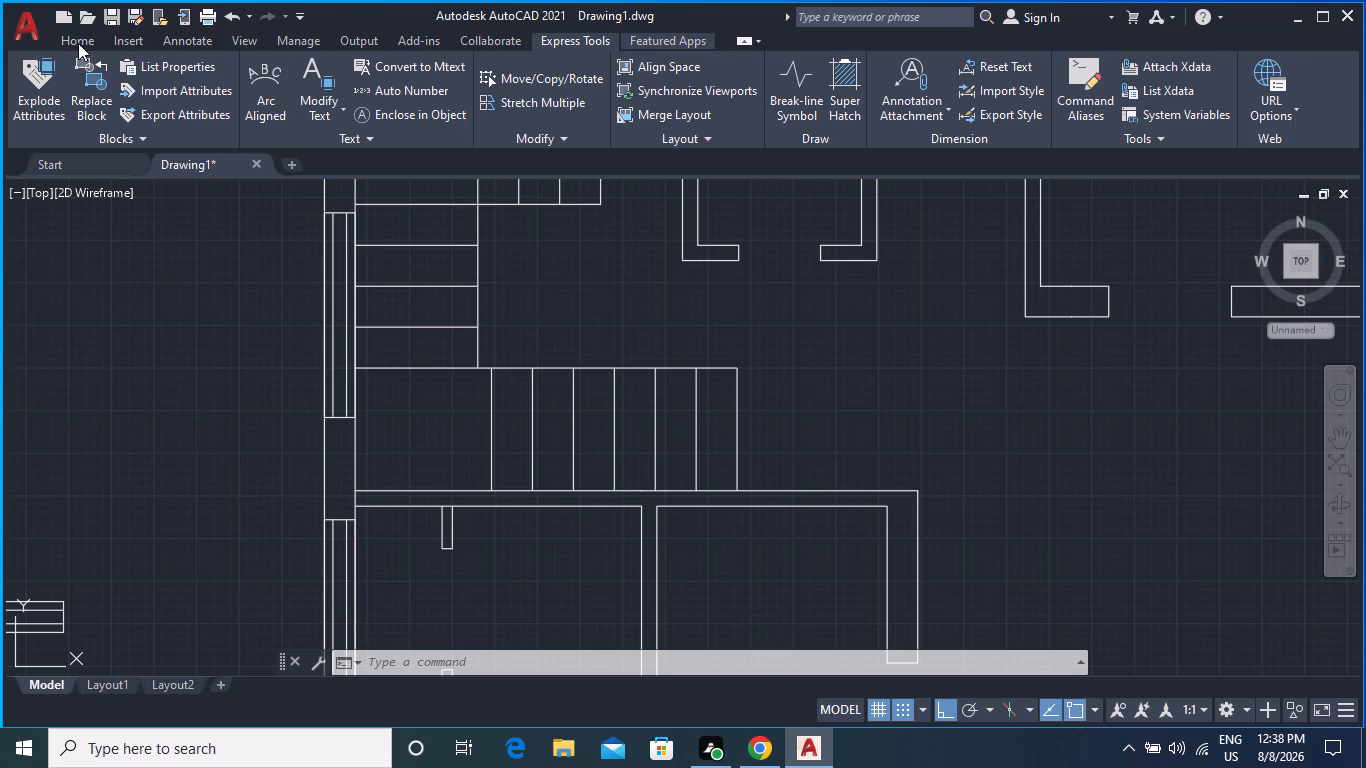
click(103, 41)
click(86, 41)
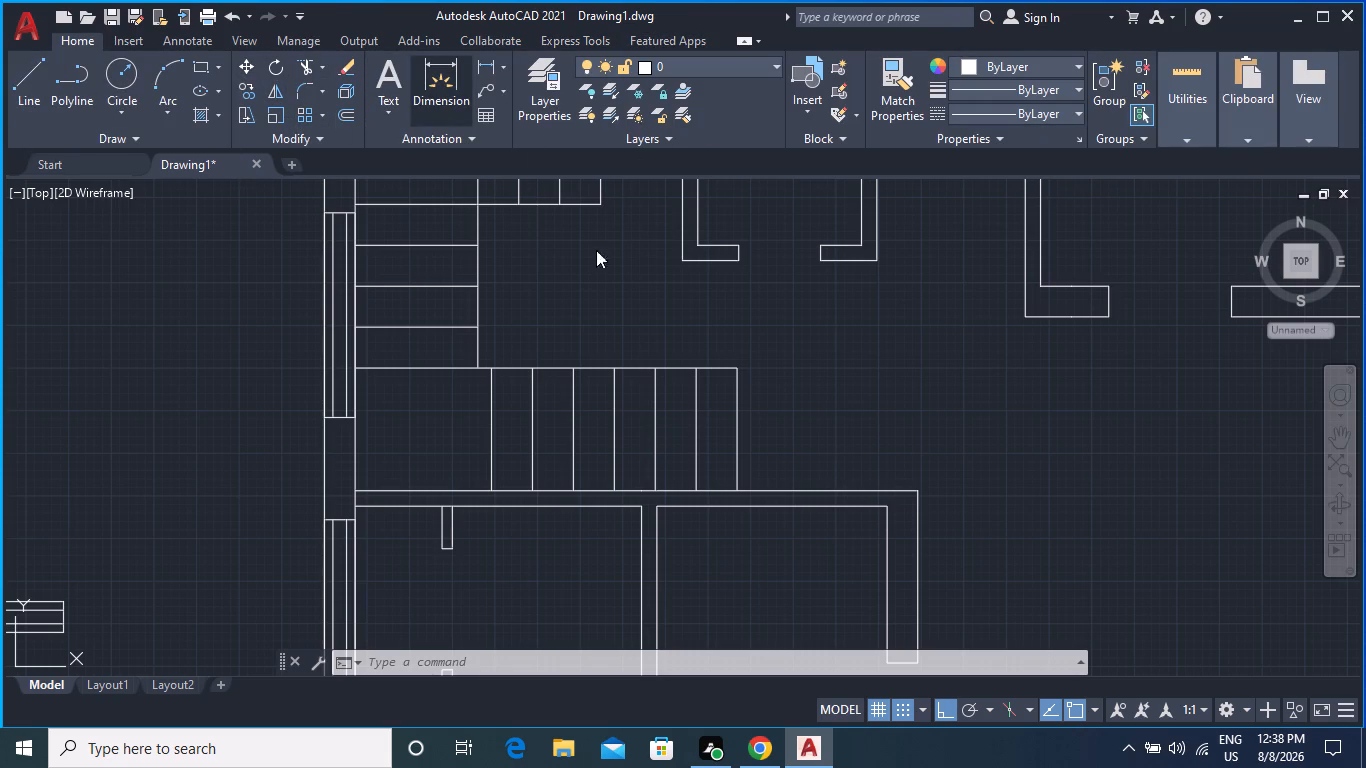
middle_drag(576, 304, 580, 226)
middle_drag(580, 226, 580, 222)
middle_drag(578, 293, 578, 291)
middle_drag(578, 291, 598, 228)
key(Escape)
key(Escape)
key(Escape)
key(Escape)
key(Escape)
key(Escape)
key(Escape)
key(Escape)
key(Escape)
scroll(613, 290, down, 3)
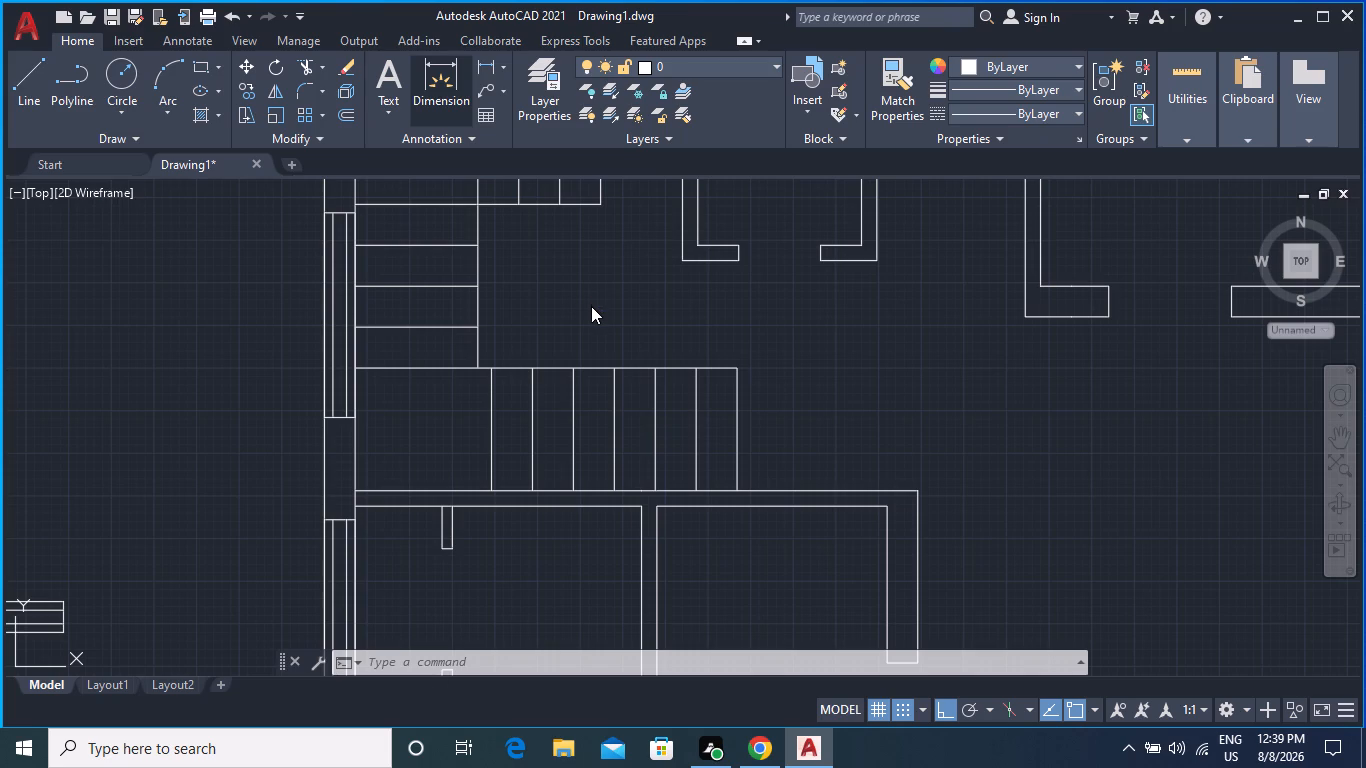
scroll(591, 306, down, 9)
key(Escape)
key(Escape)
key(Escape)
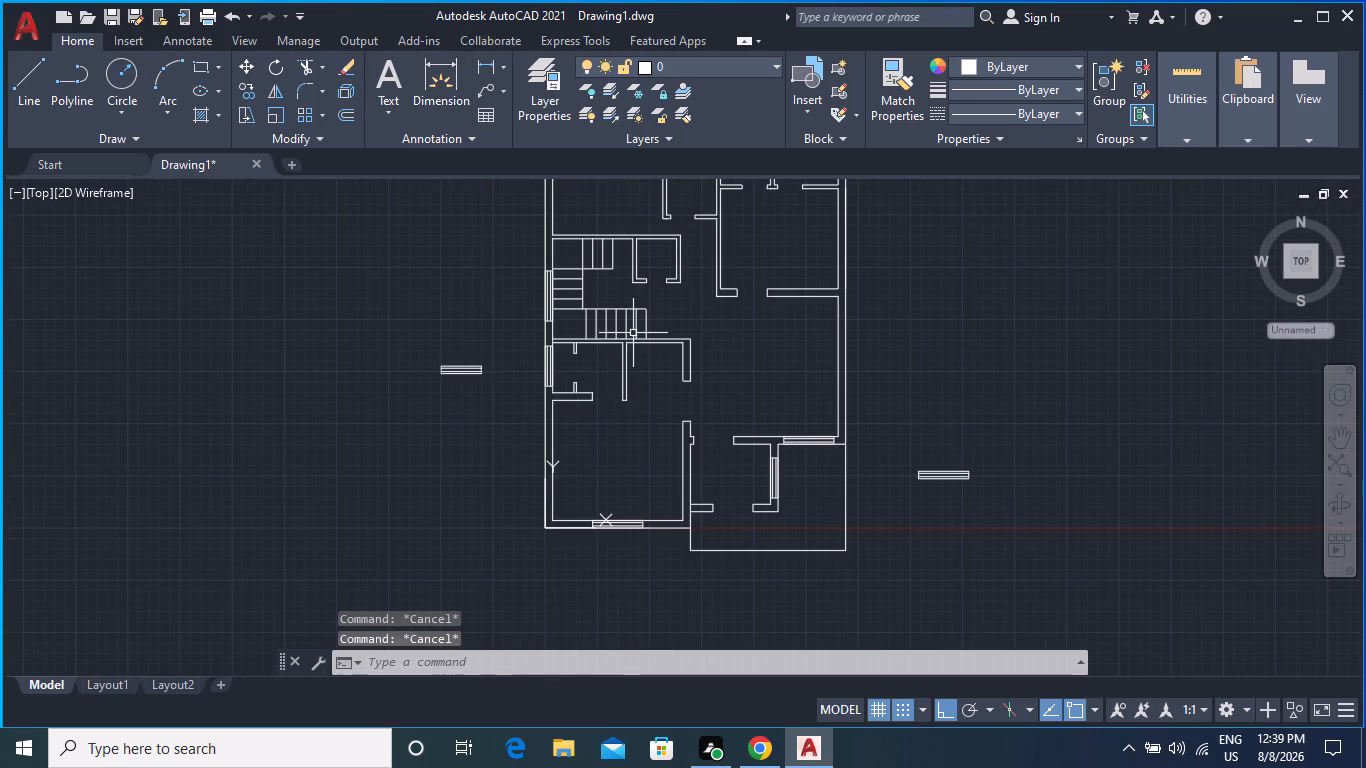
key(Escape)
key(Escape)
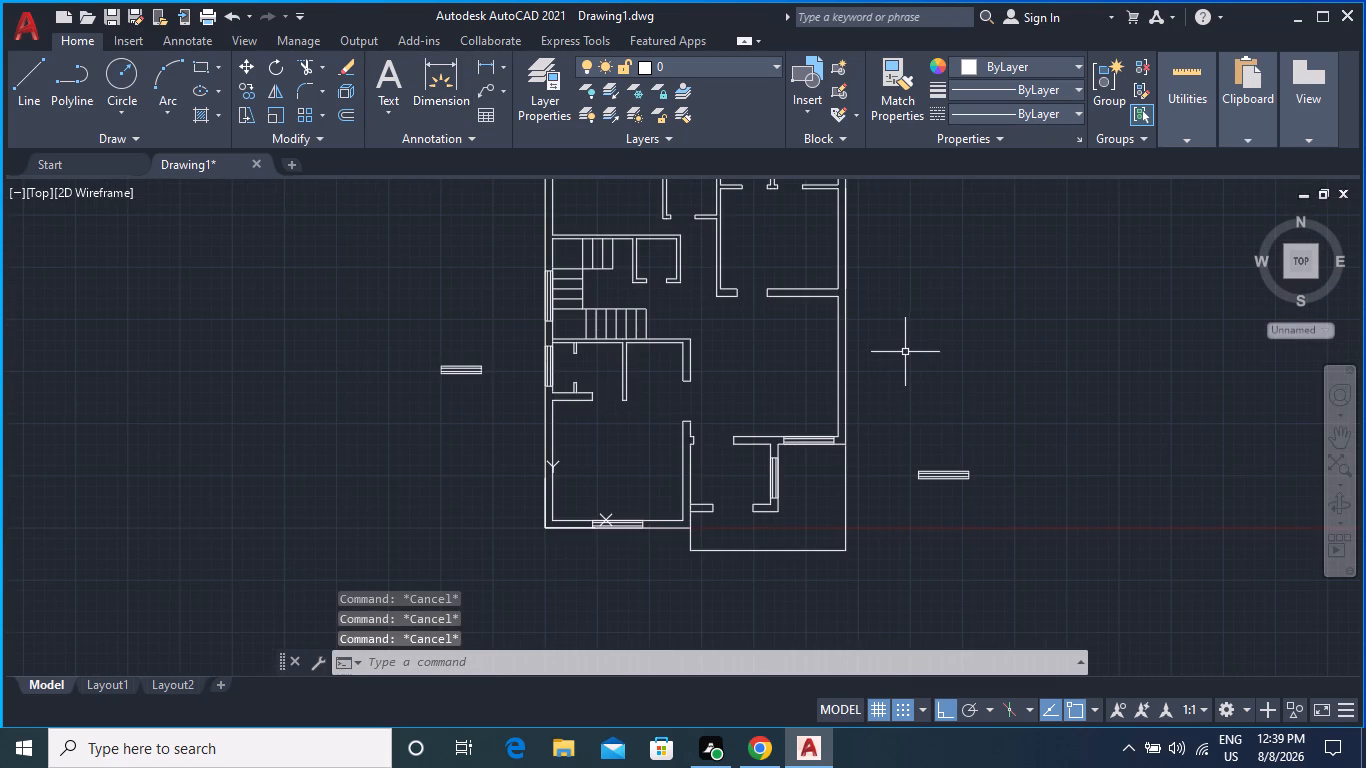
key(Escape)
Offset the south flight's westernmost tread line westward at 1' spacing to add two more treads toward the west wall.
scroll(895, 352, up, 1)
scroll(643, 358, up, 1)
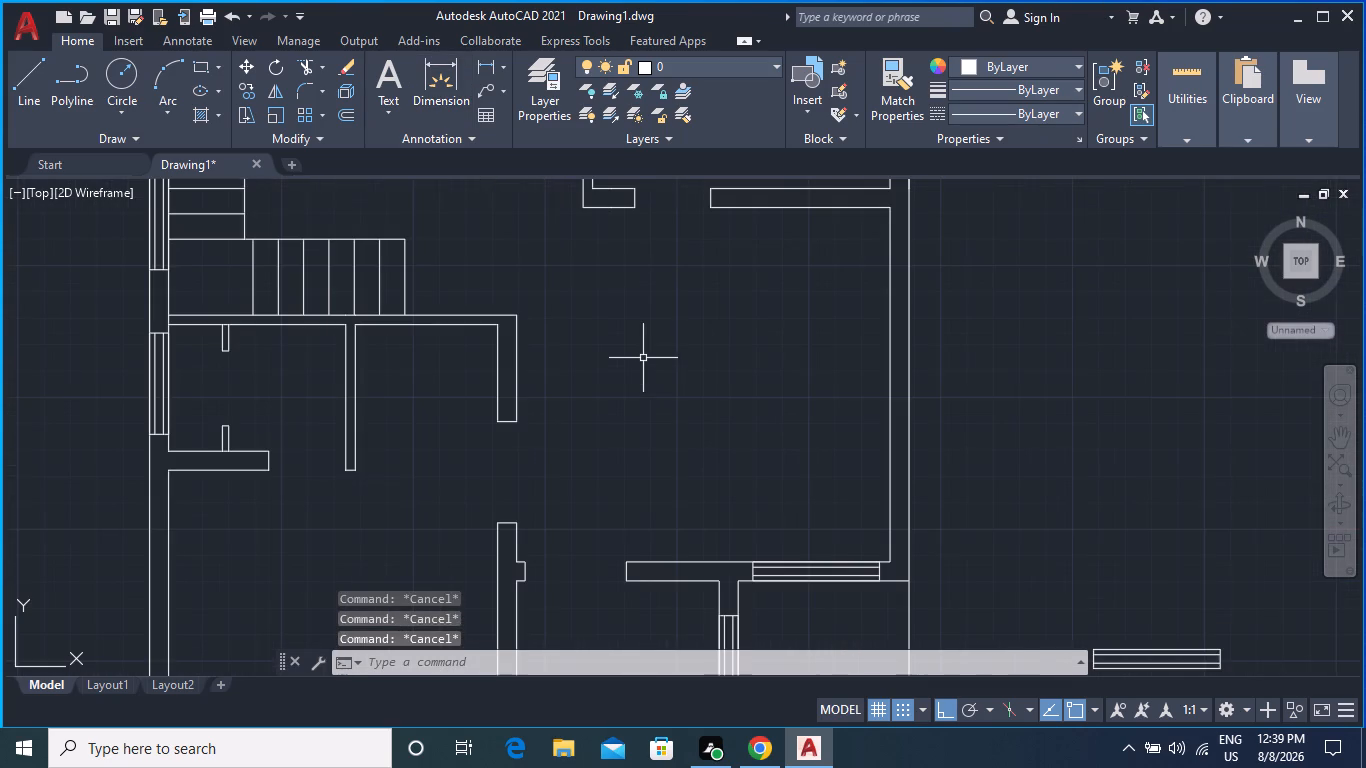
middle_drag(573, 303, 740, 330)
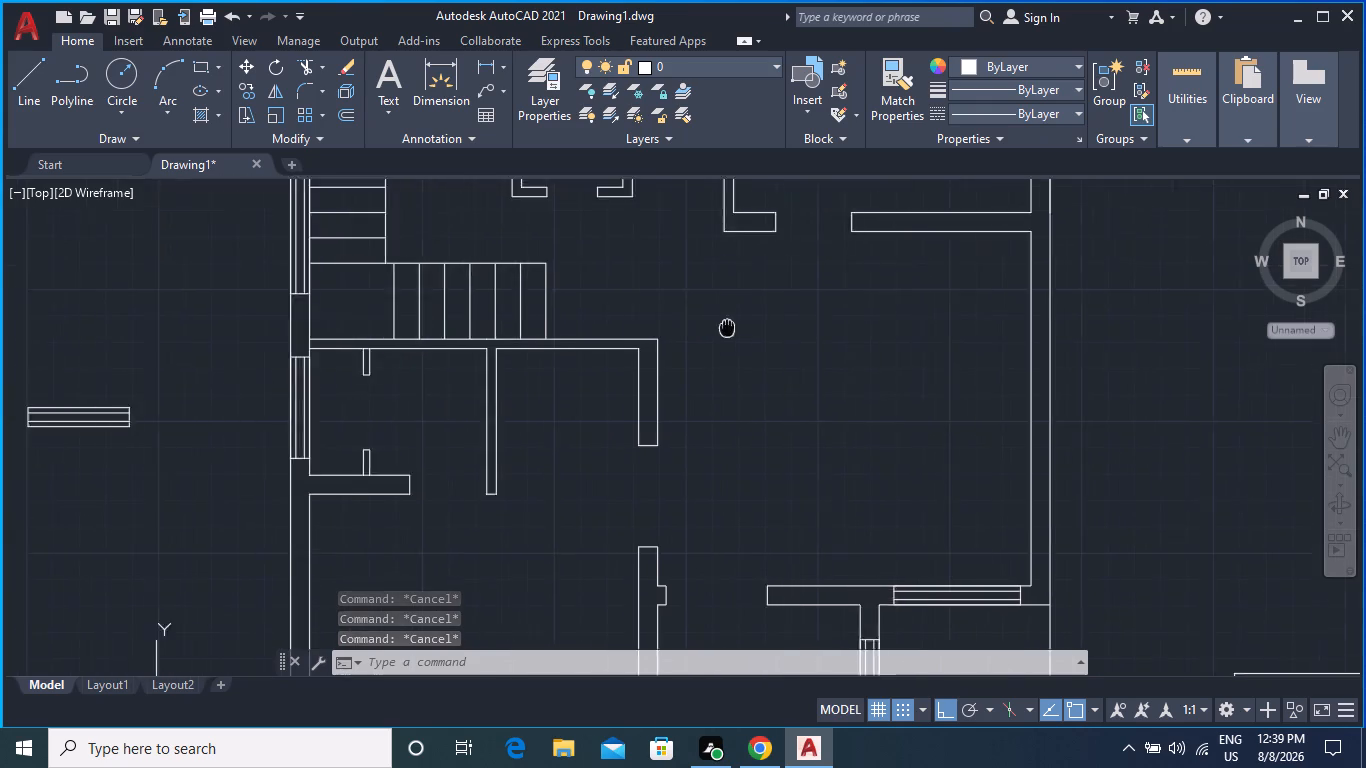
middle_drag(740, 330, 842, 338)
scroll(842, 338, down, 1)
scroll(684, 298, up, 3)
middle_drag(668, 269, 743, 261)
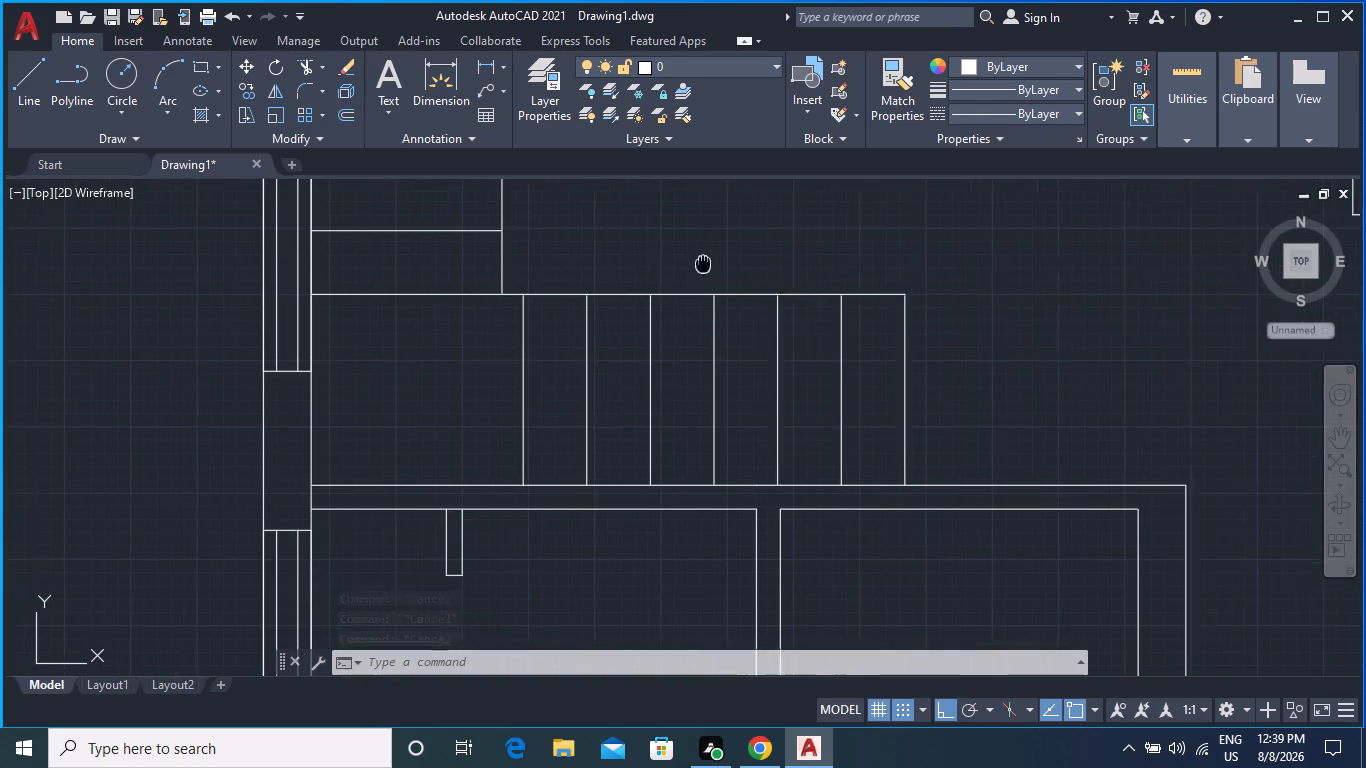
middle_drag(743, 261, 750, 260)
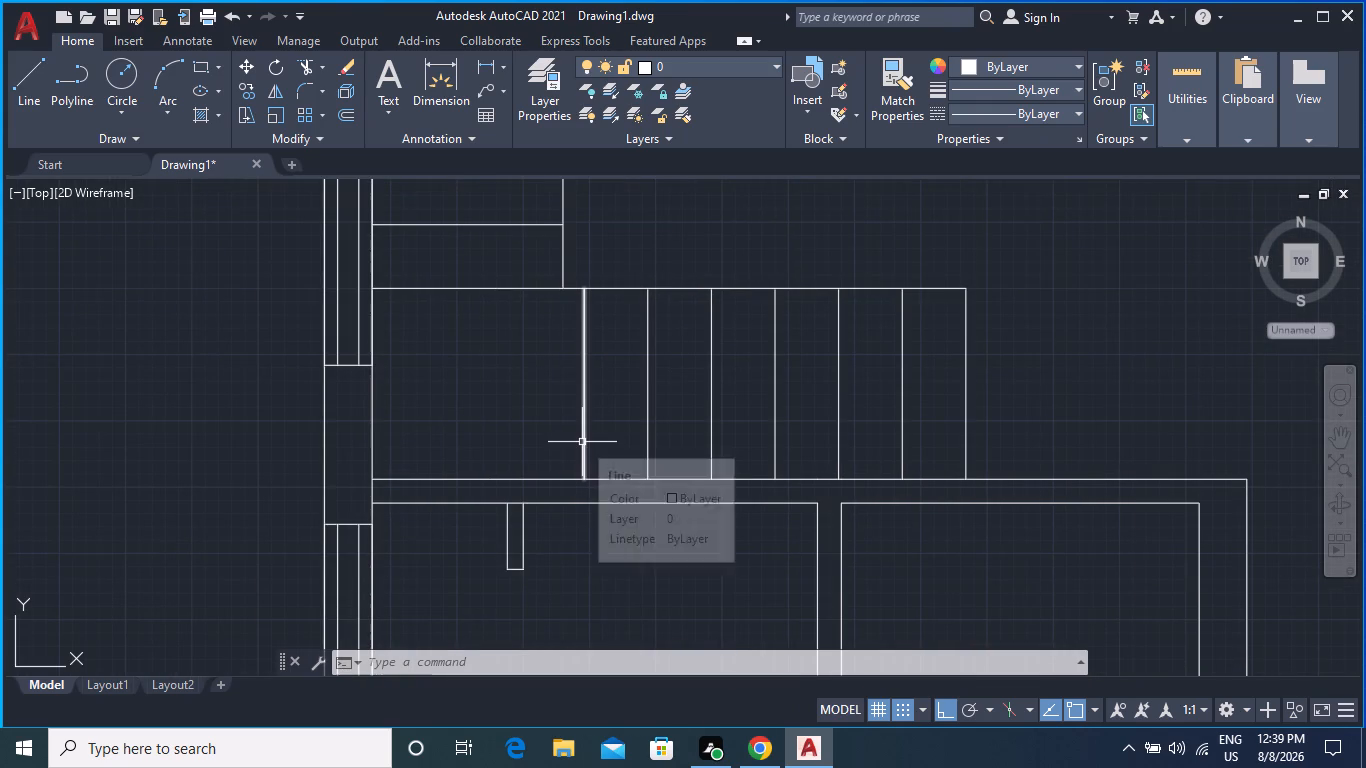
key(o)
key(Return)
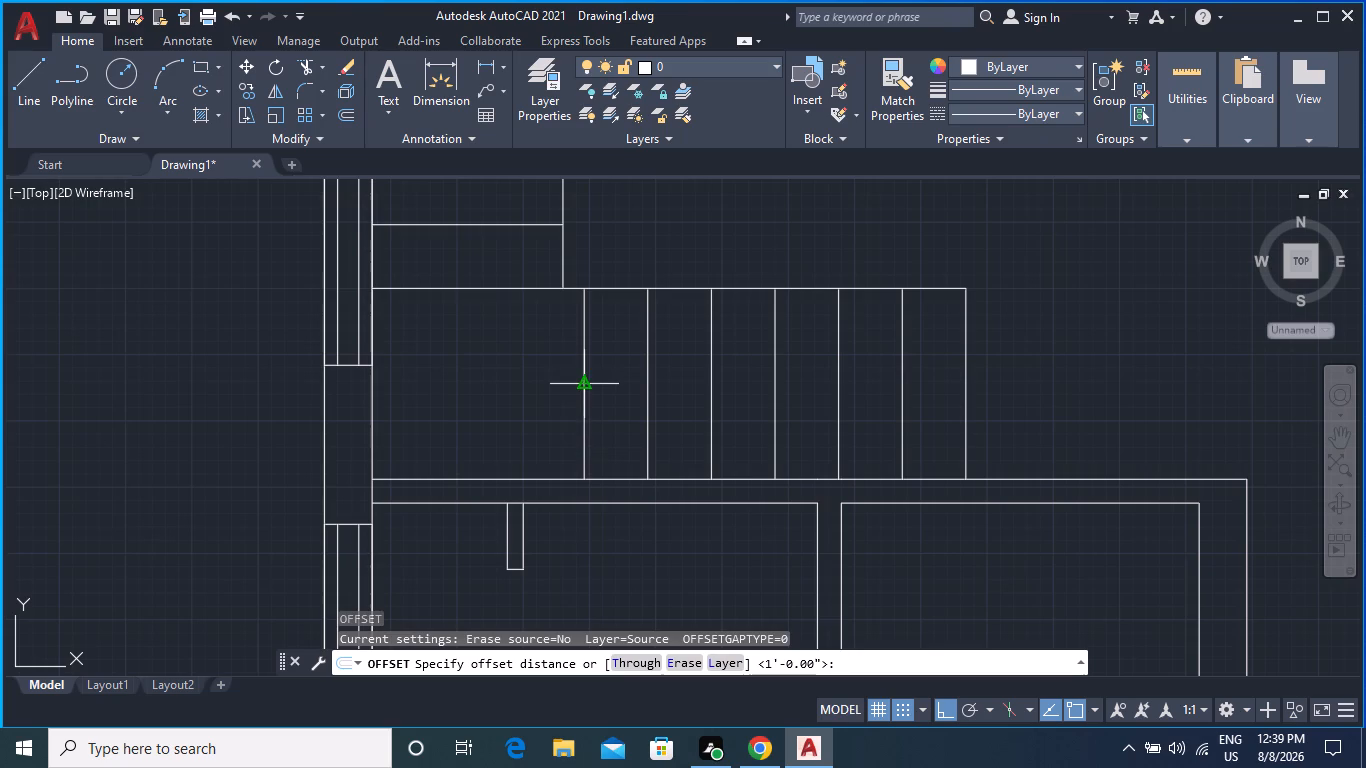
key(Return)
click(586, 409)
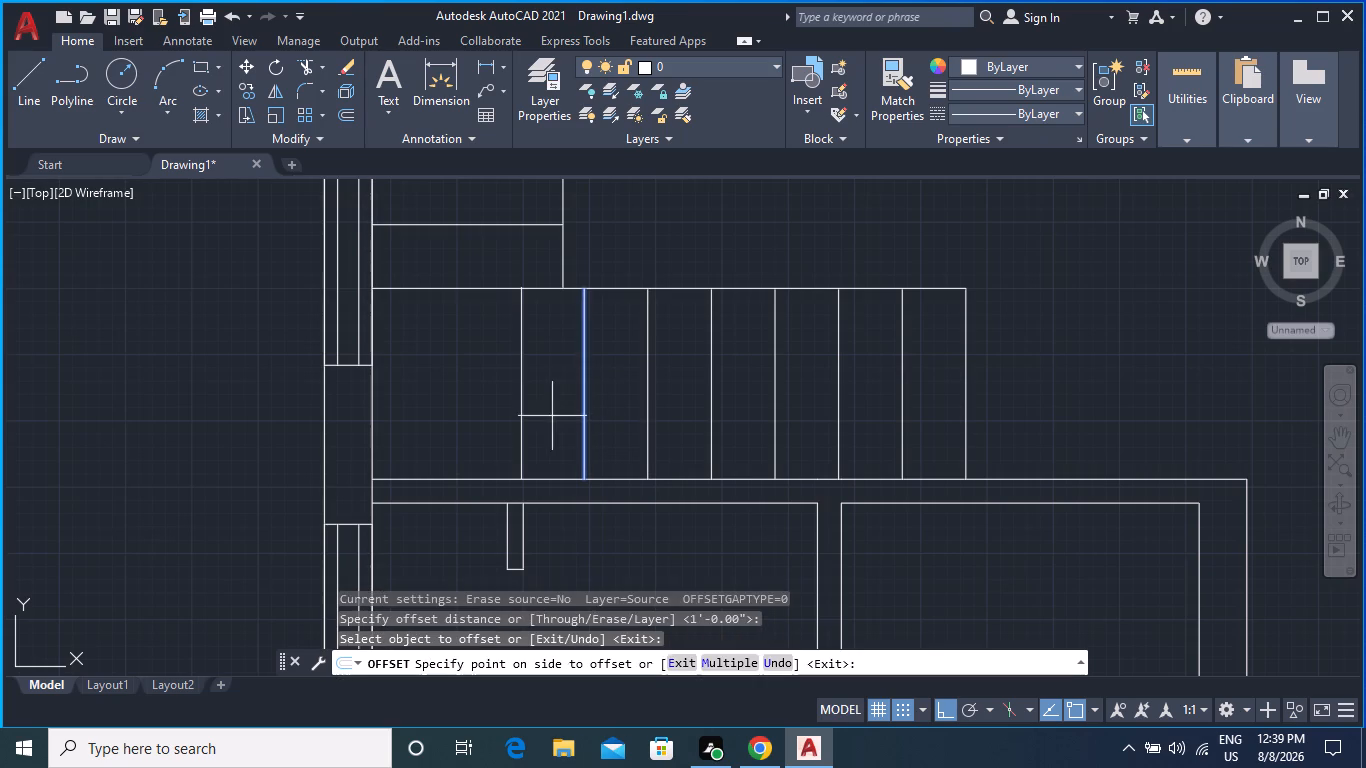
click(552, 416)
click(520, 417)
click(487, 419)
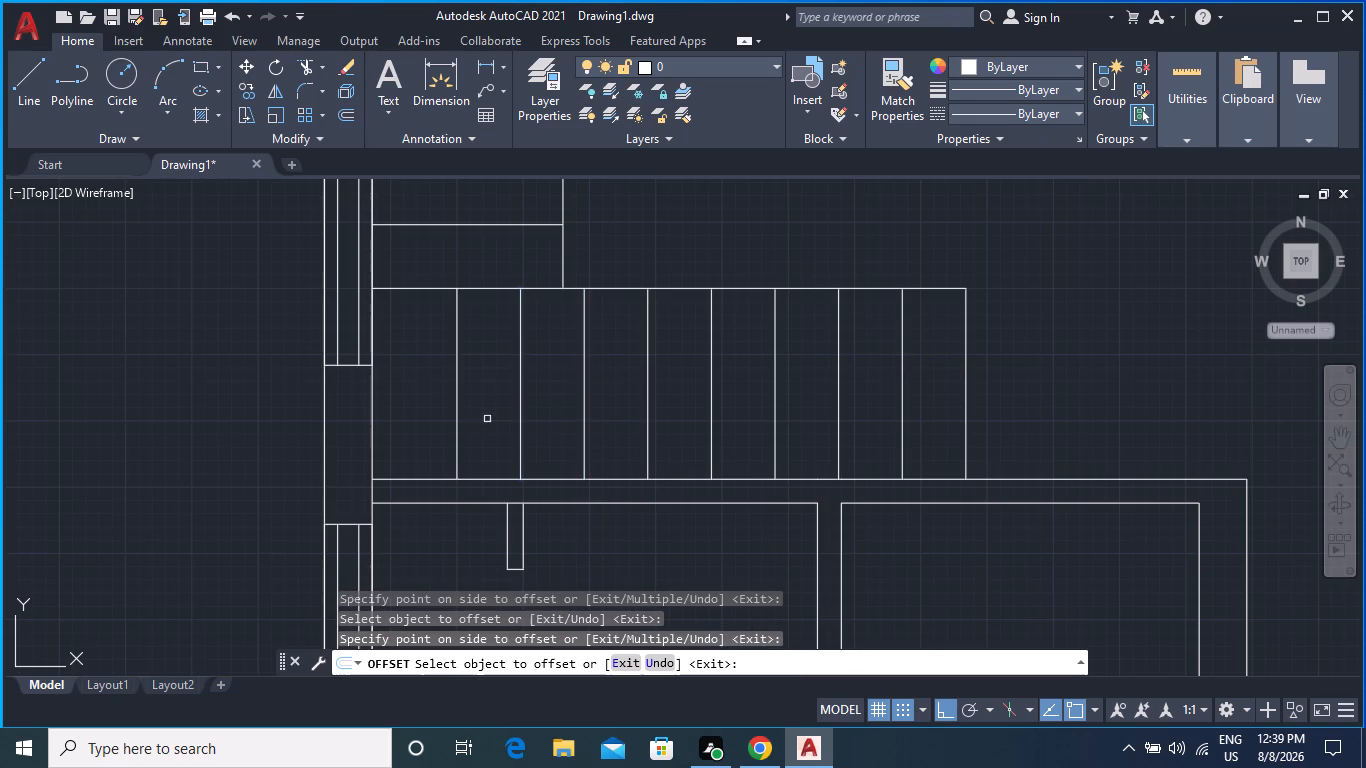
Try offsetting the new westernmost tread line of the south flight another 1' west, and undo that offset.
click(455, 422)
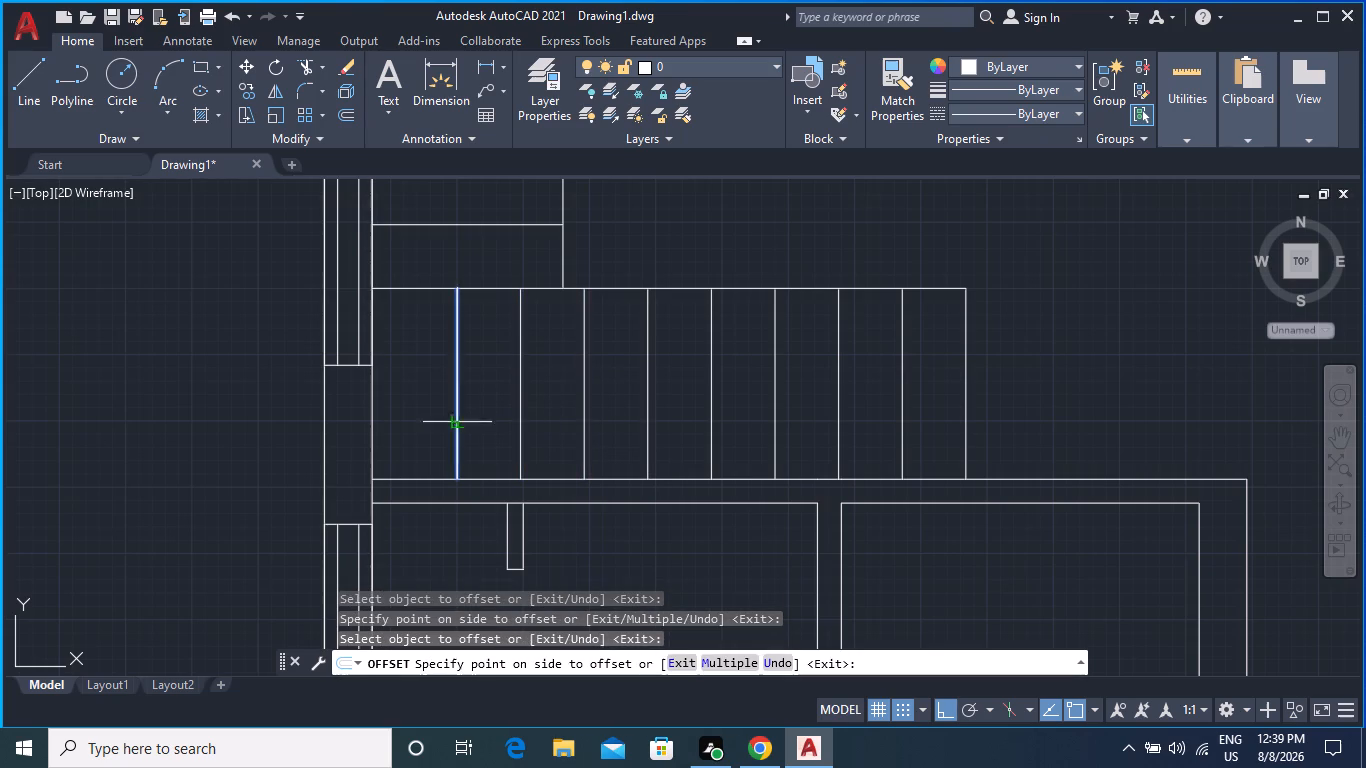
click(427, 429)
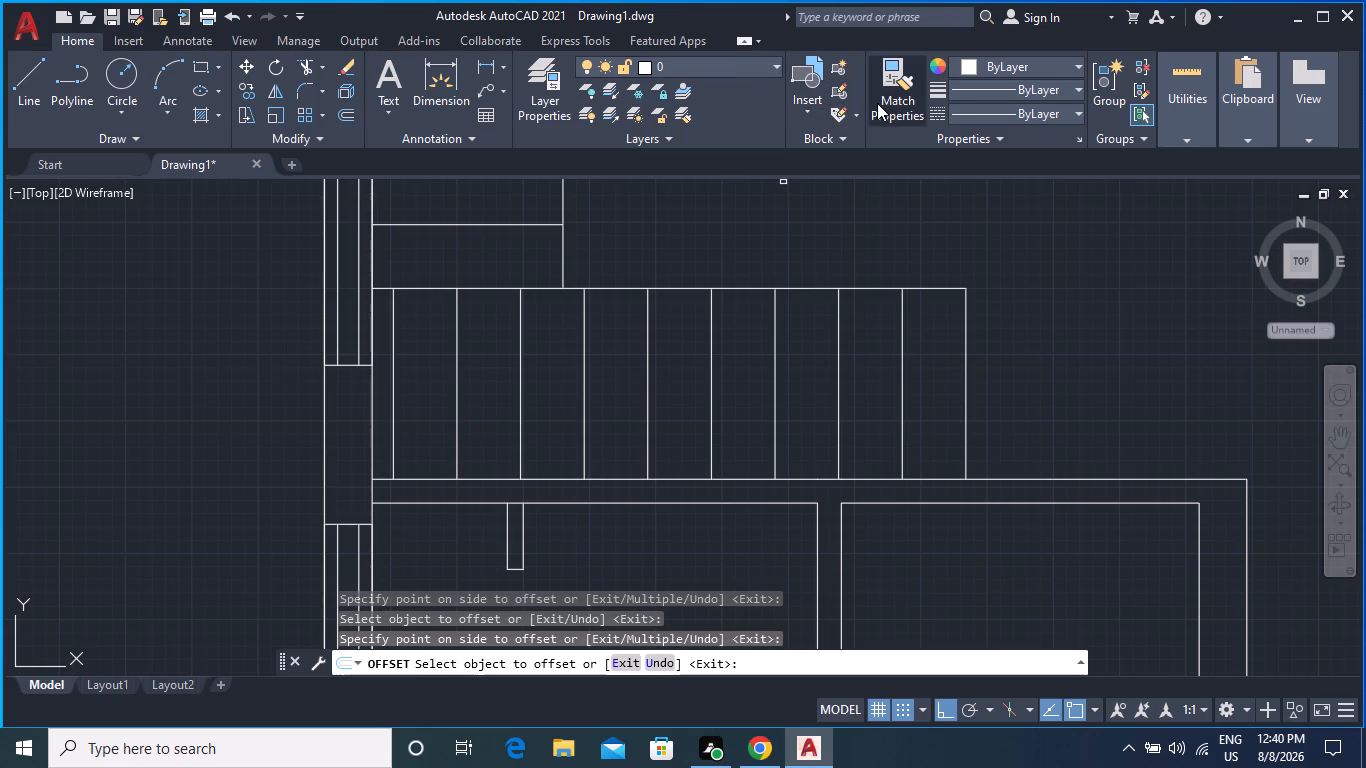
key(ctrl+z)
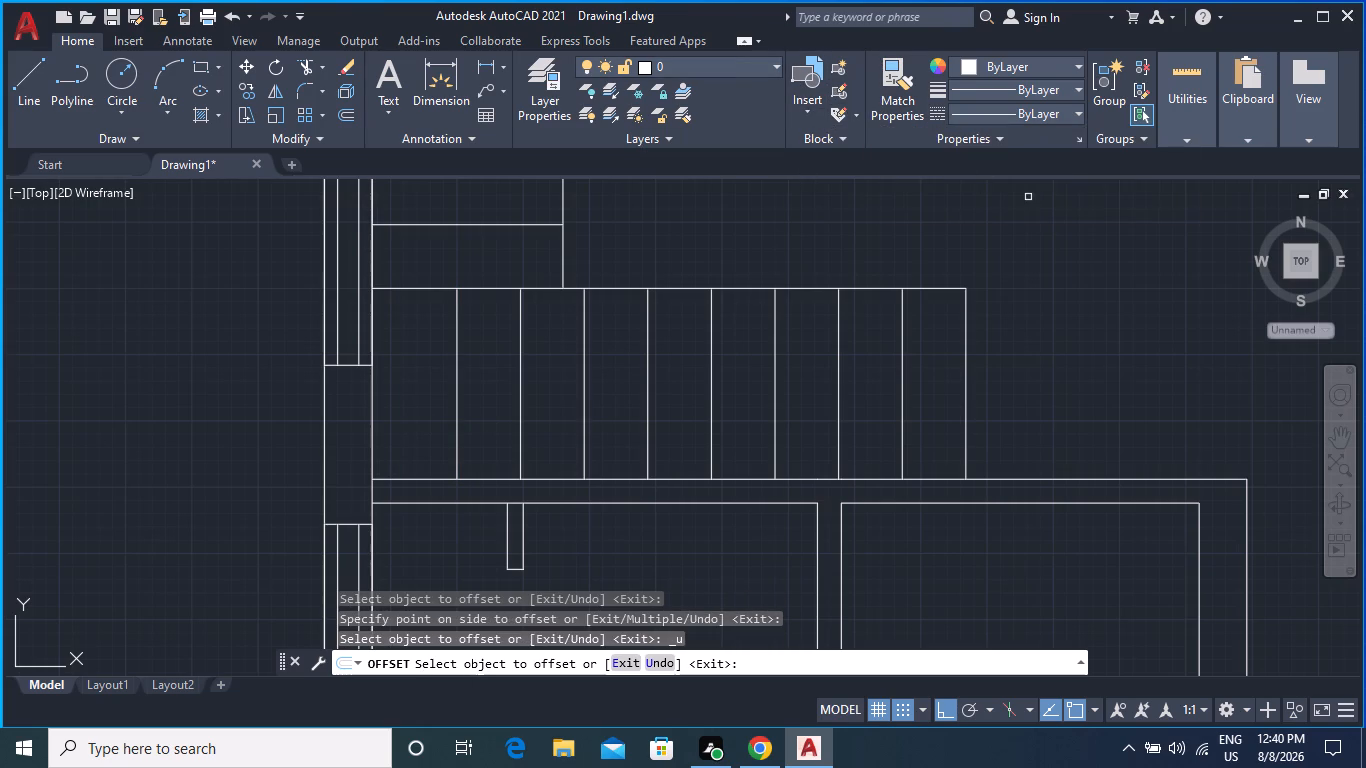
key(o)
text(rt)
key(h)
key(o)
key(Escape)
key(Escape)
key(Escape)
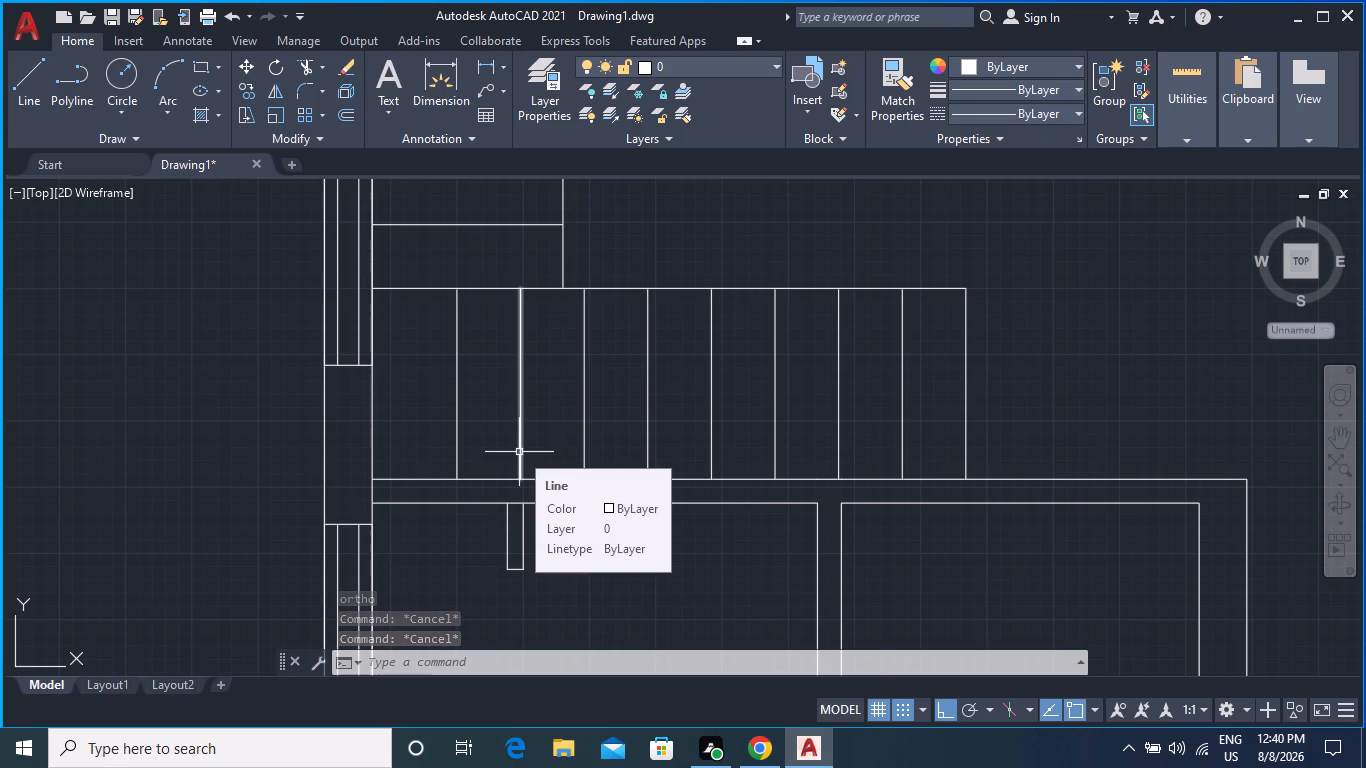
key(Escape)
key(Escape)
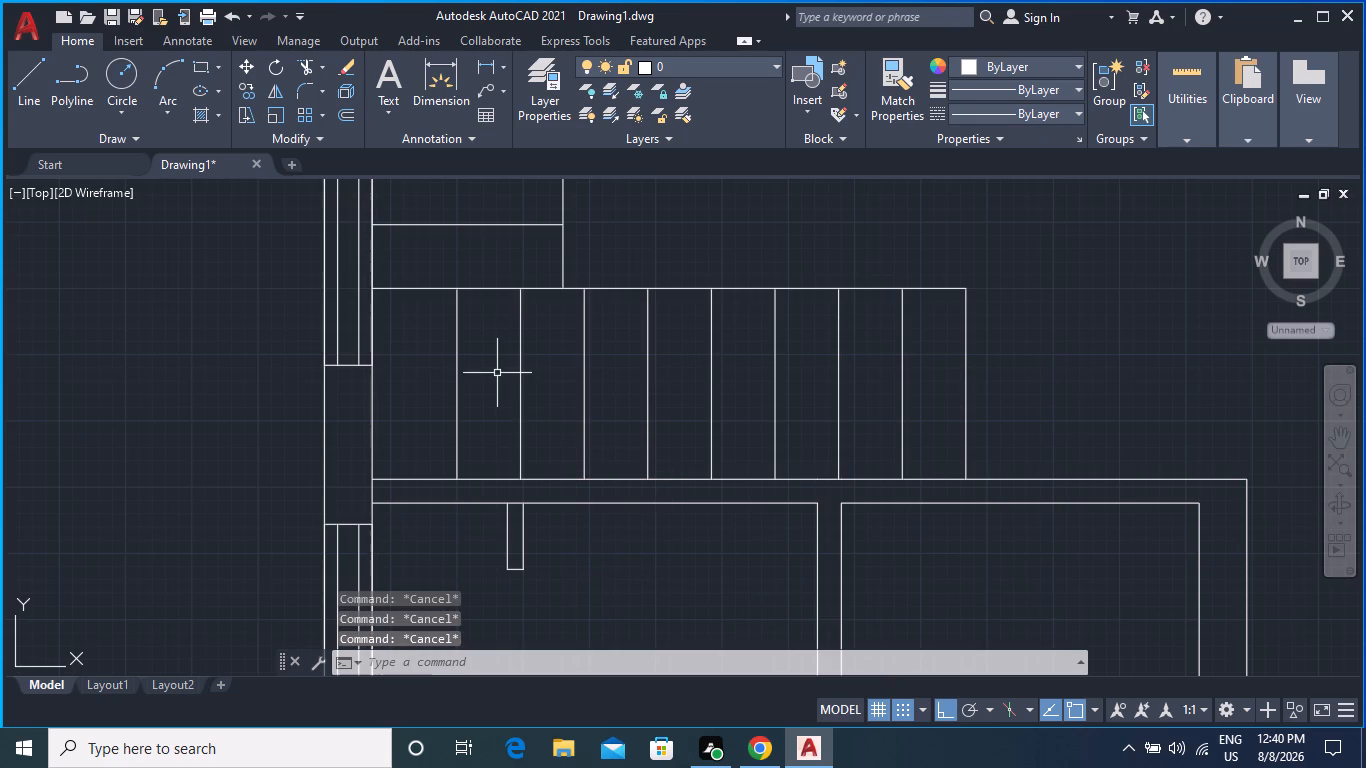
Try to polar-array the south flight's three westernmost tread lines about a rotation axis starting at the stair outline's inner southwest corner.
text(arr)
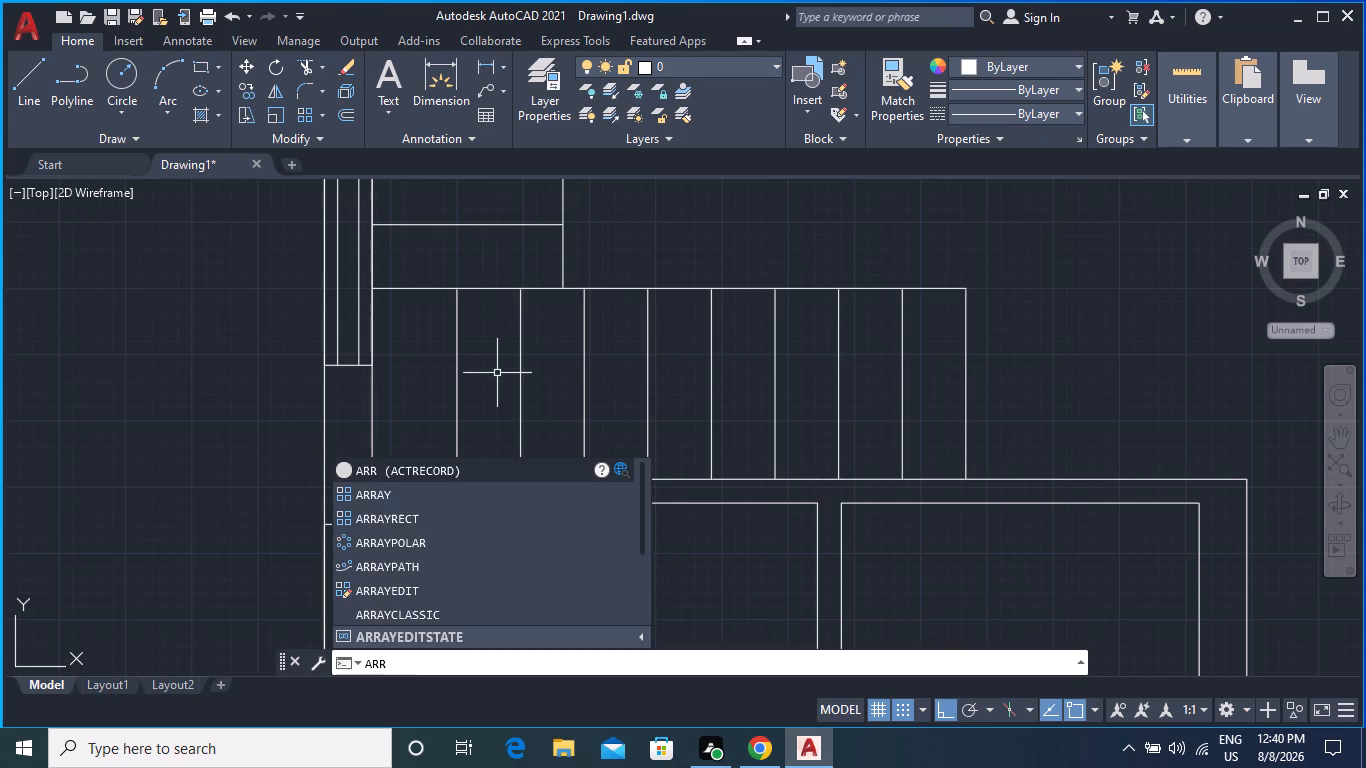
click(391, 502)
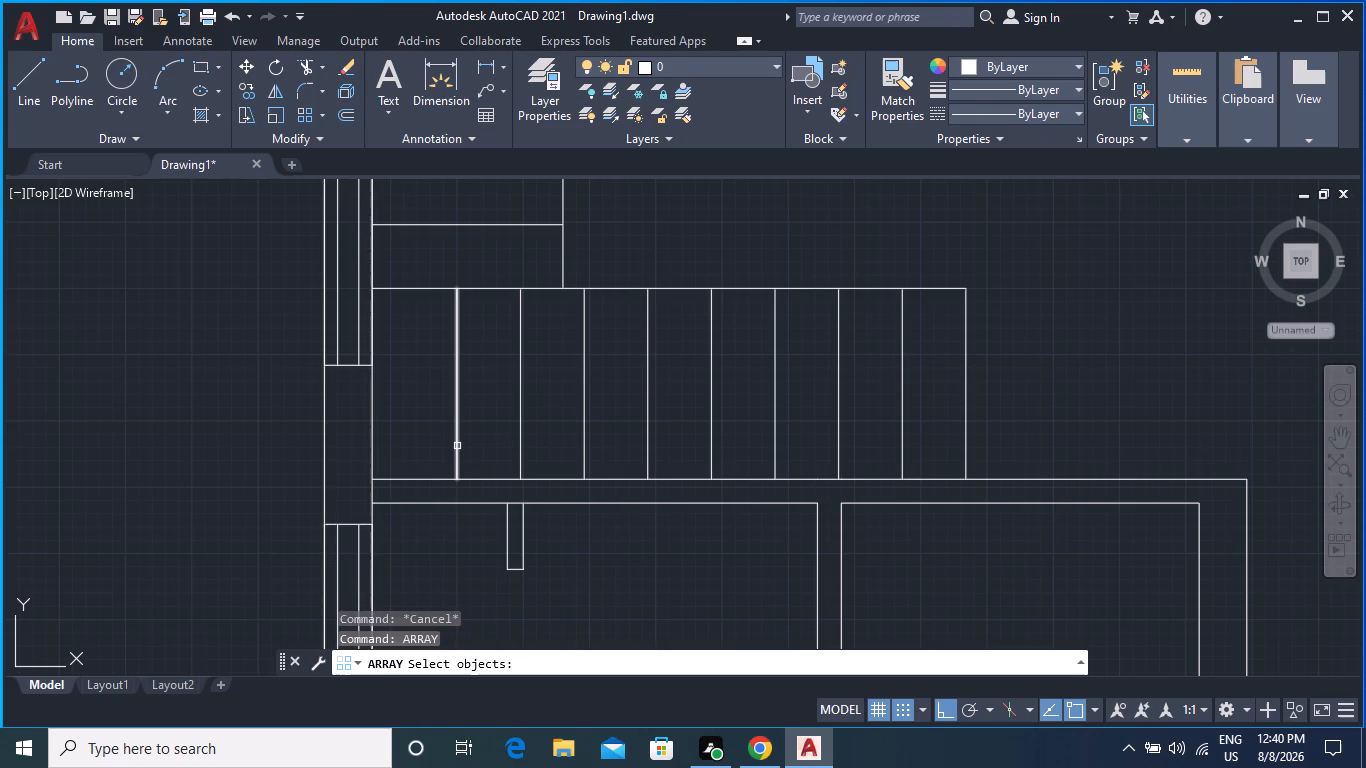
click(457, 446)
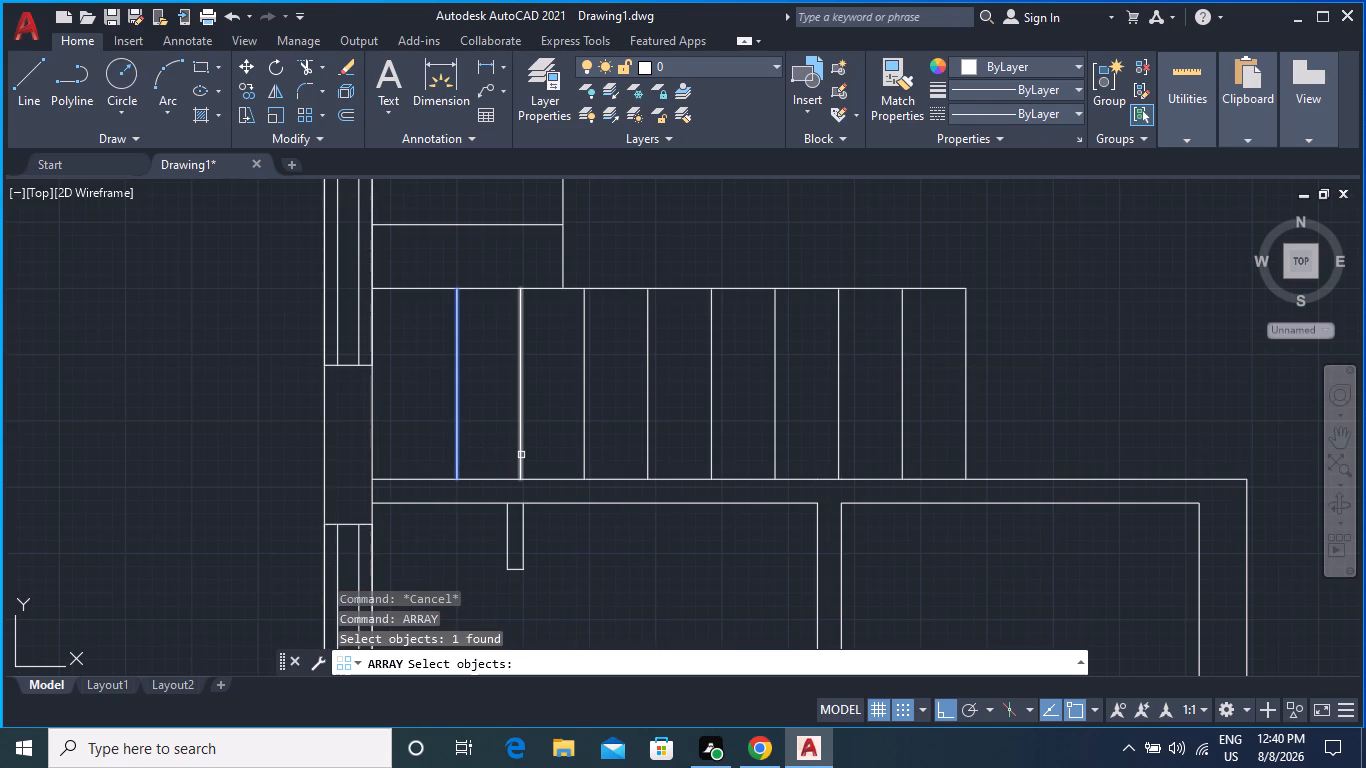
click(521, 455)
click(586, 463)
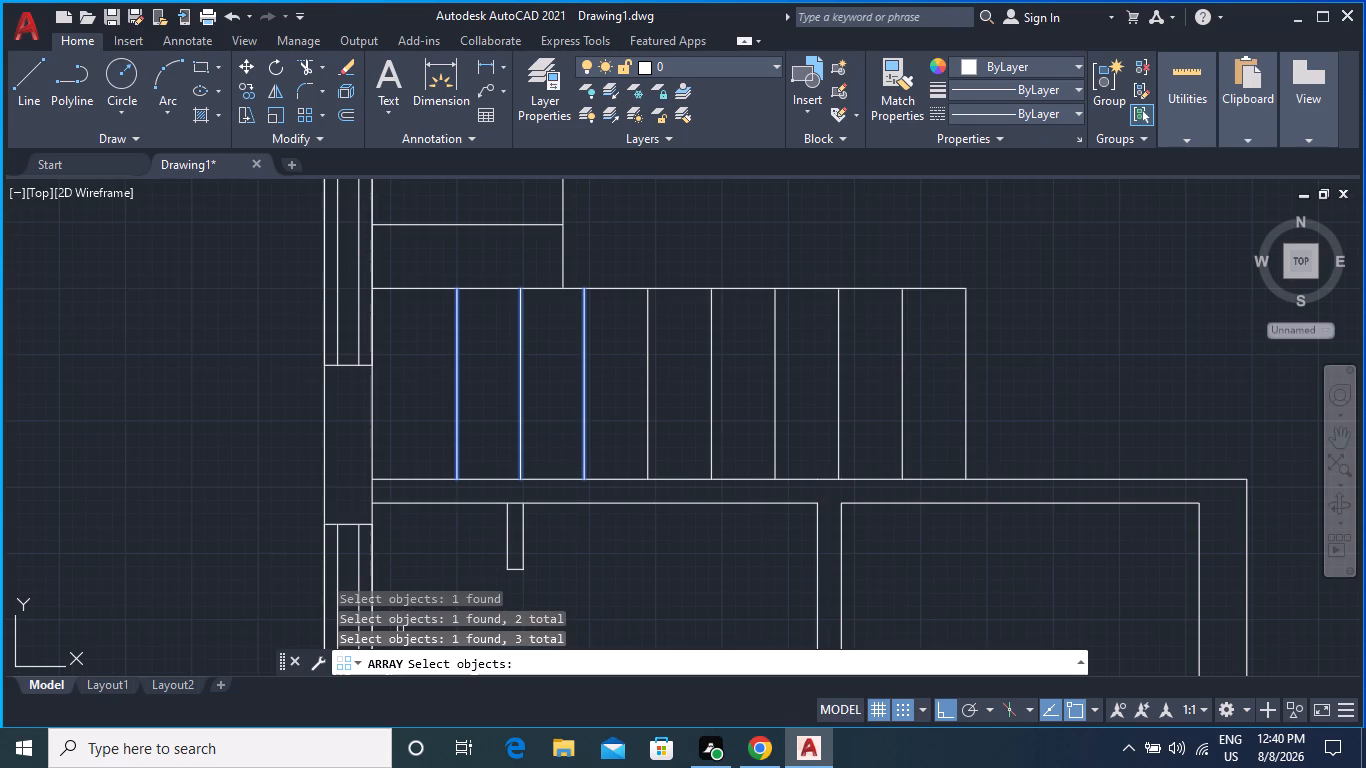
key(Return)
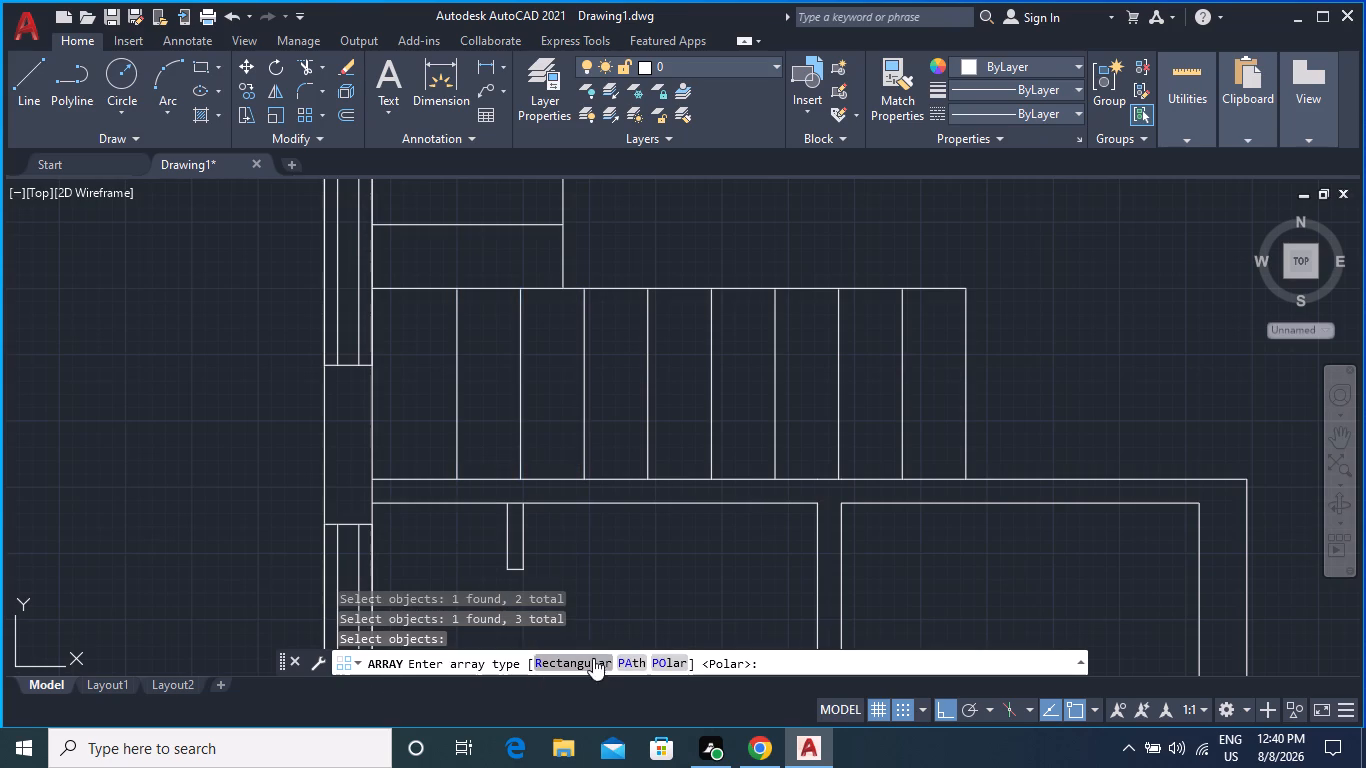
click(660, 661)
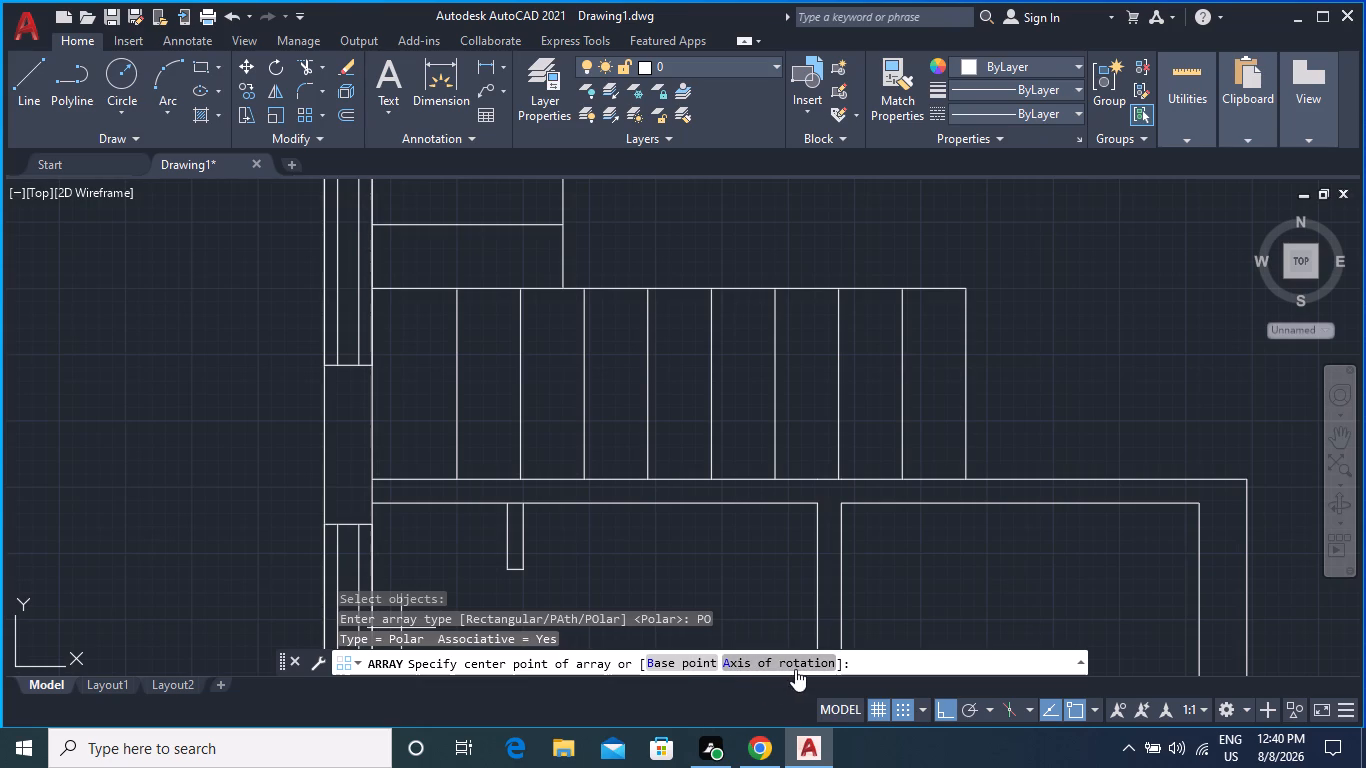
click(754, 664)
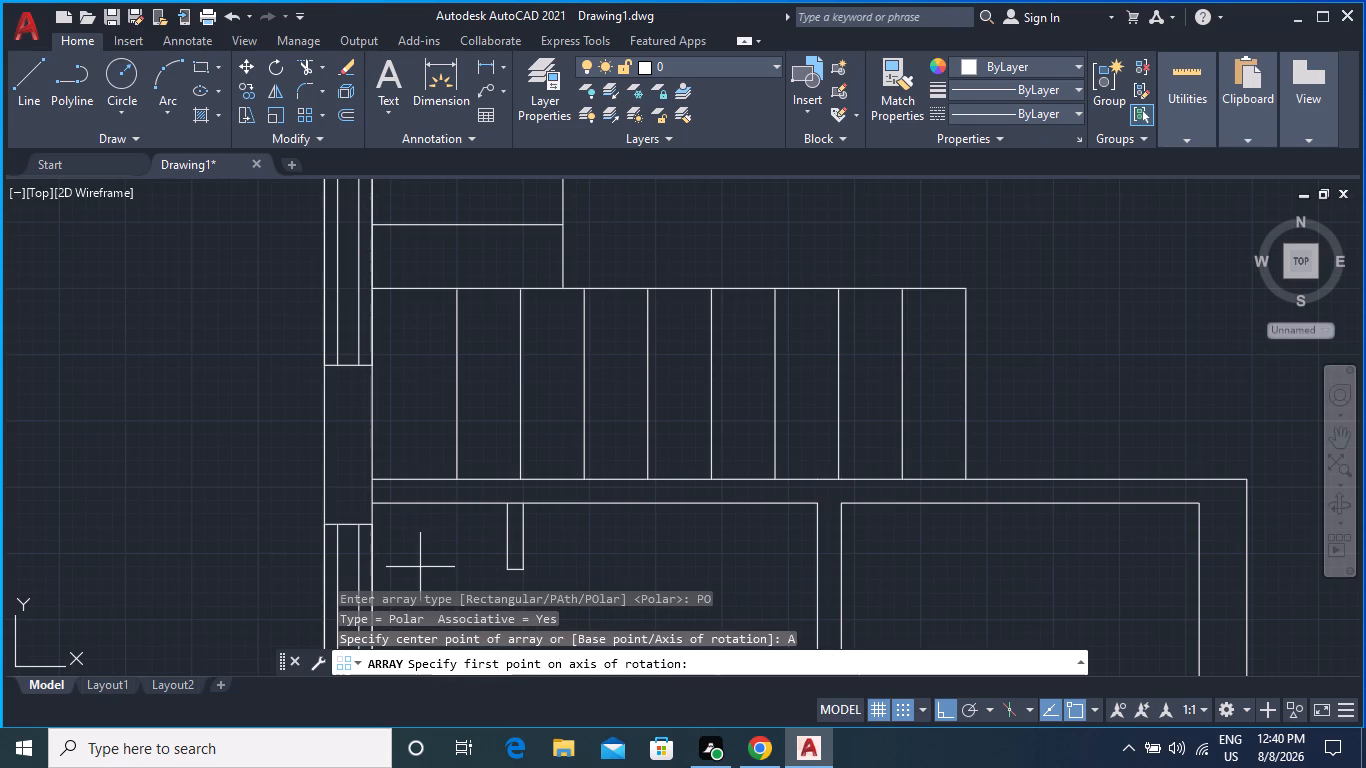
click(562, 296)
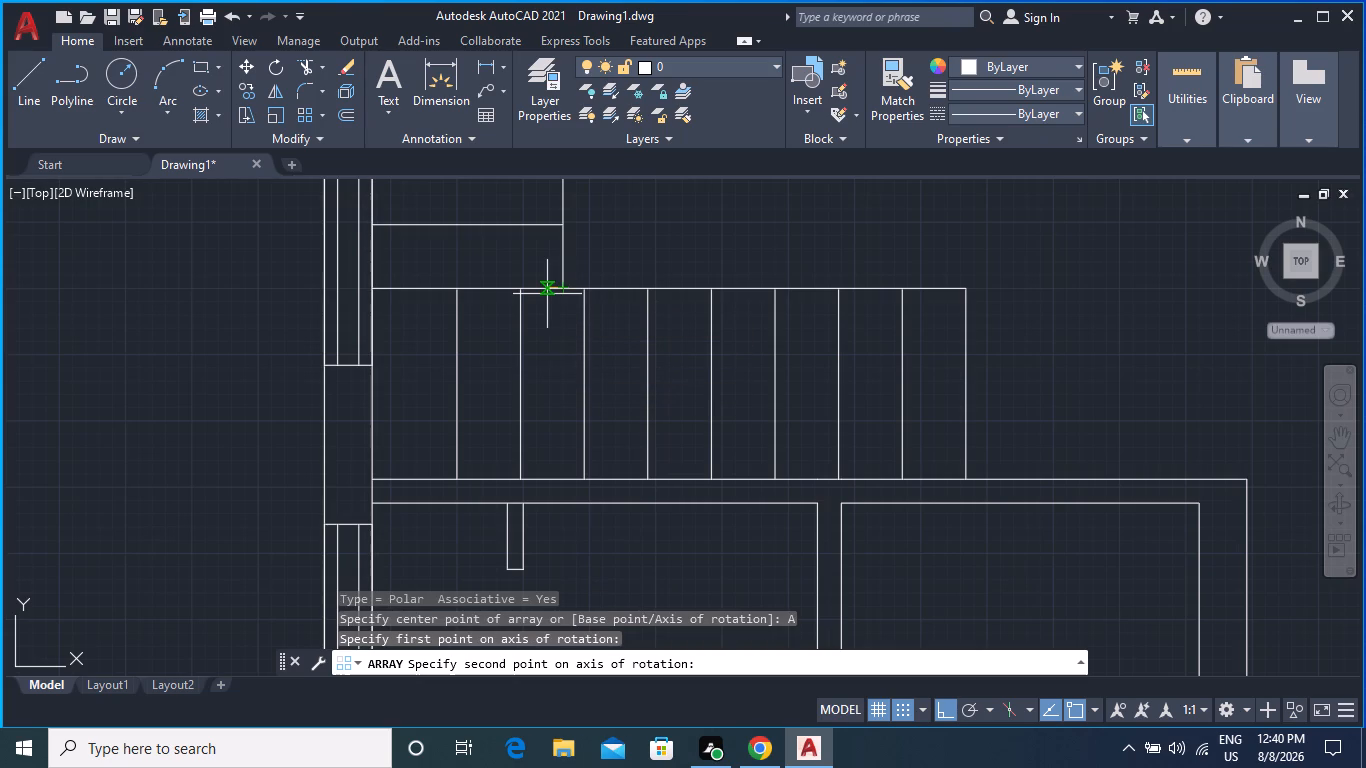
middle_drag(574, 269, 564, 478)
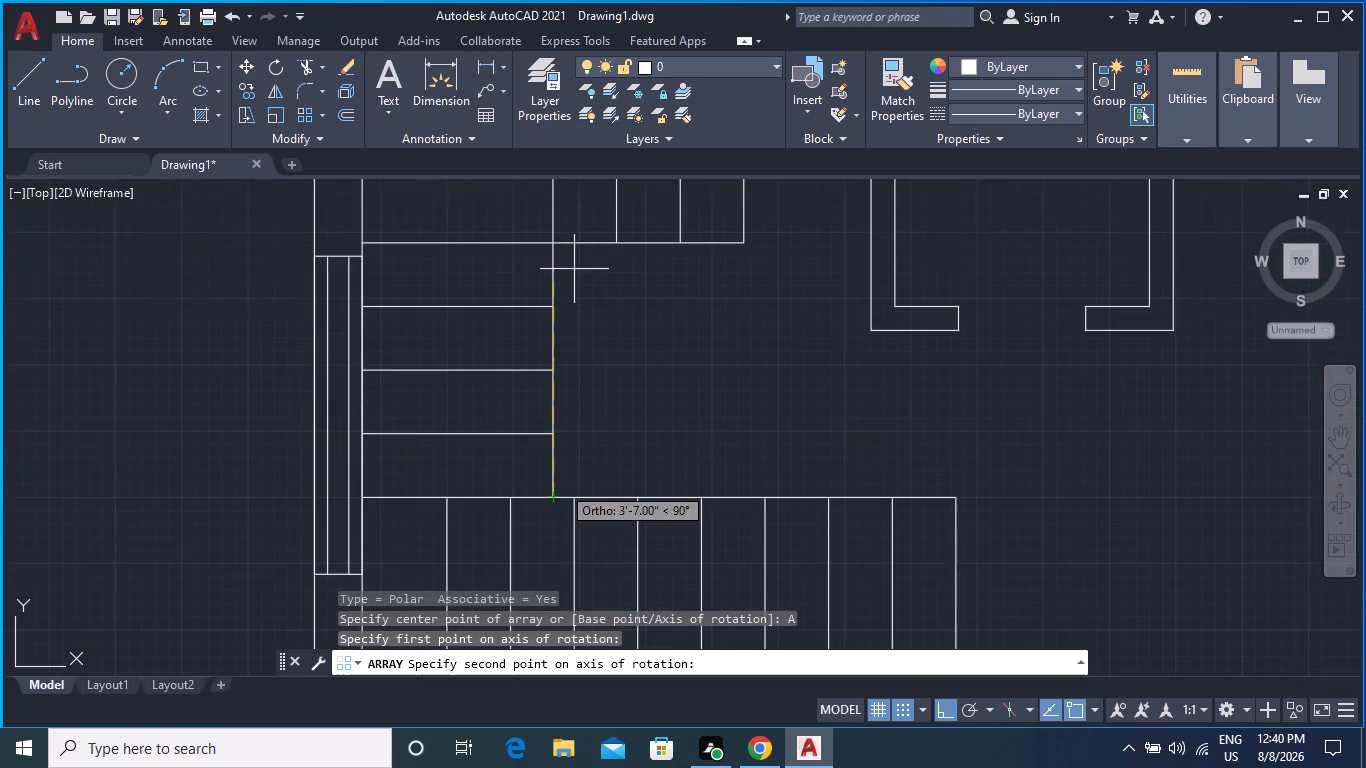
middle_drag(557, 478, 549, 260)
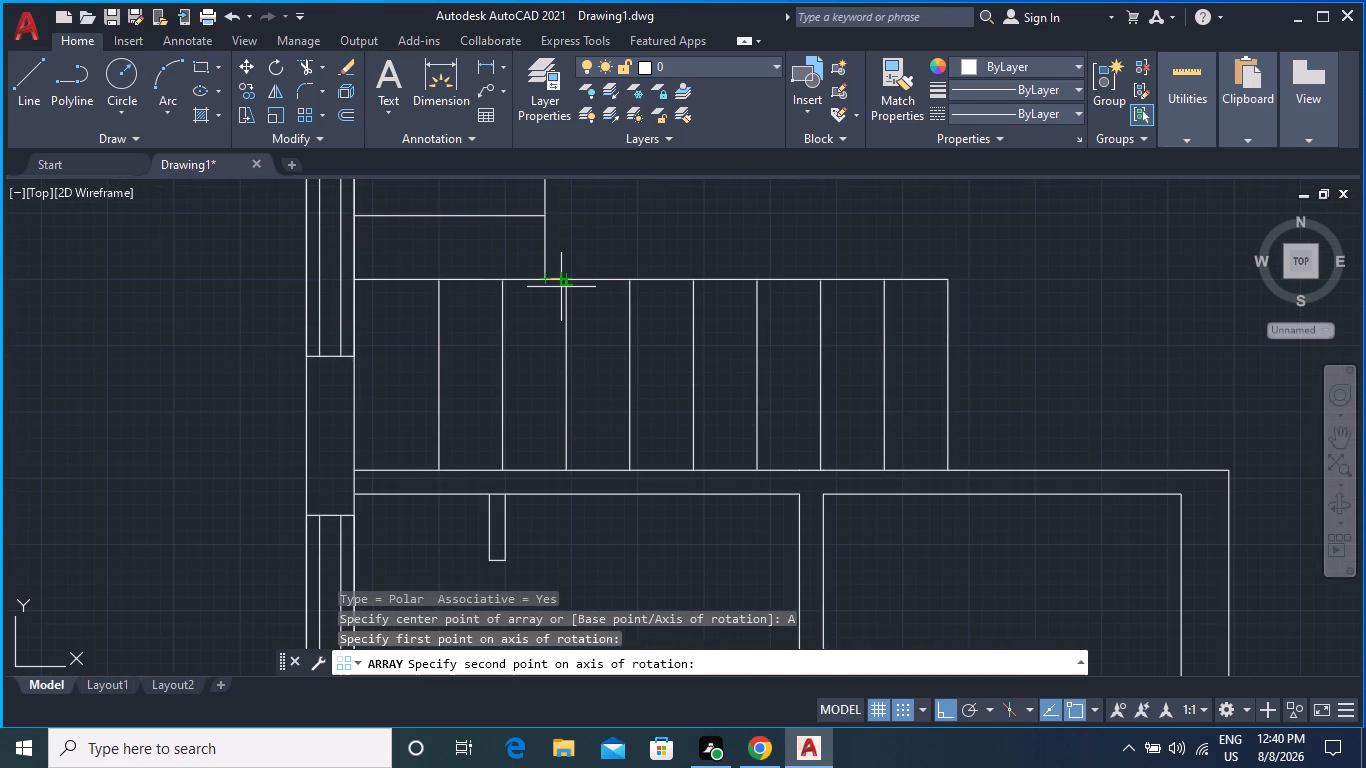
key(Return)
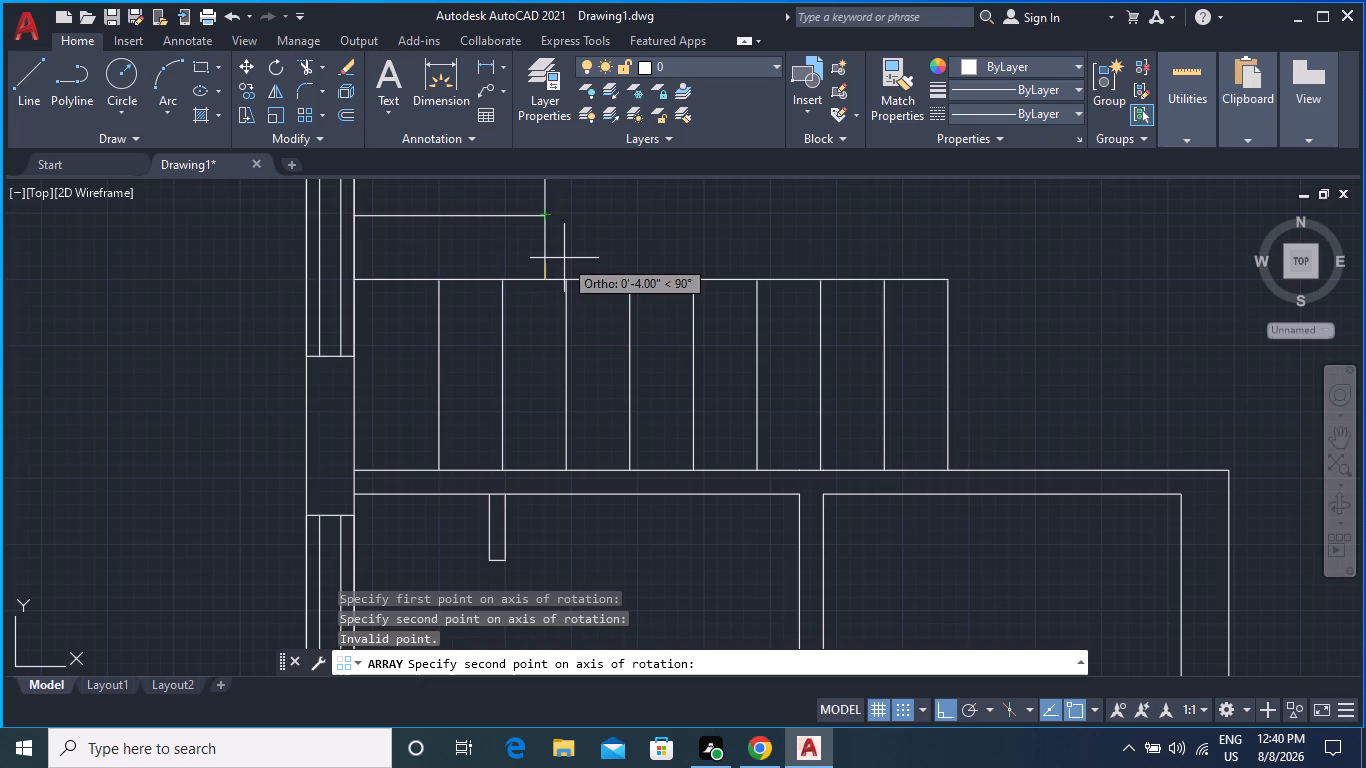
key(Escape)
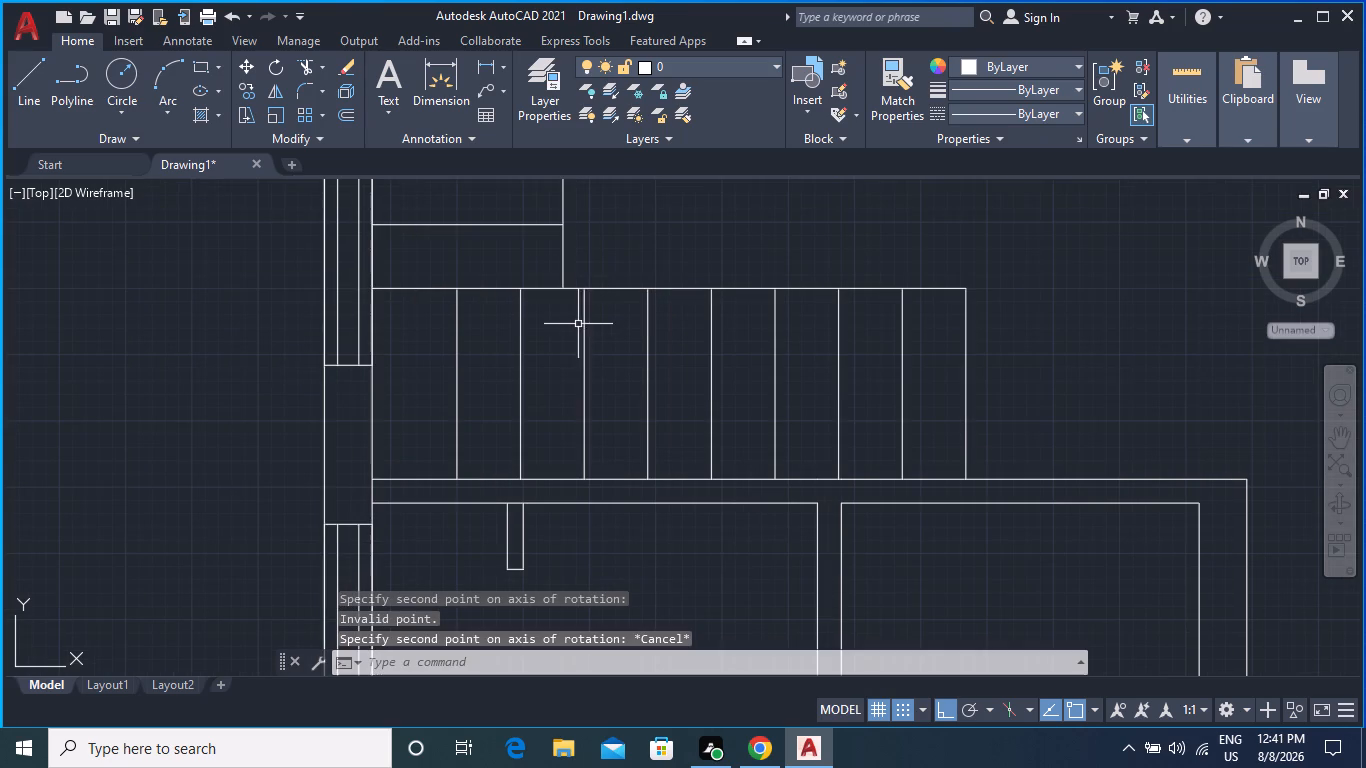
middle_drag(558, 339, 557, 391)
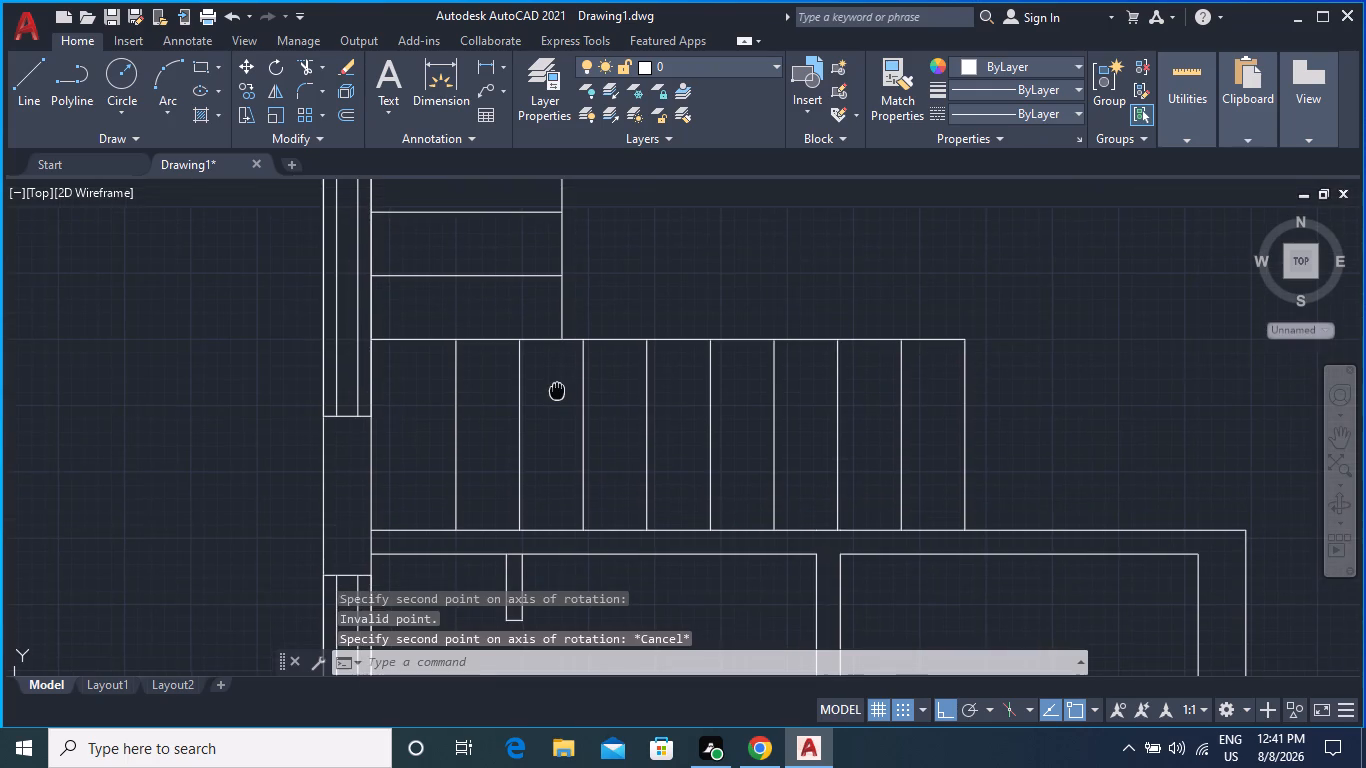
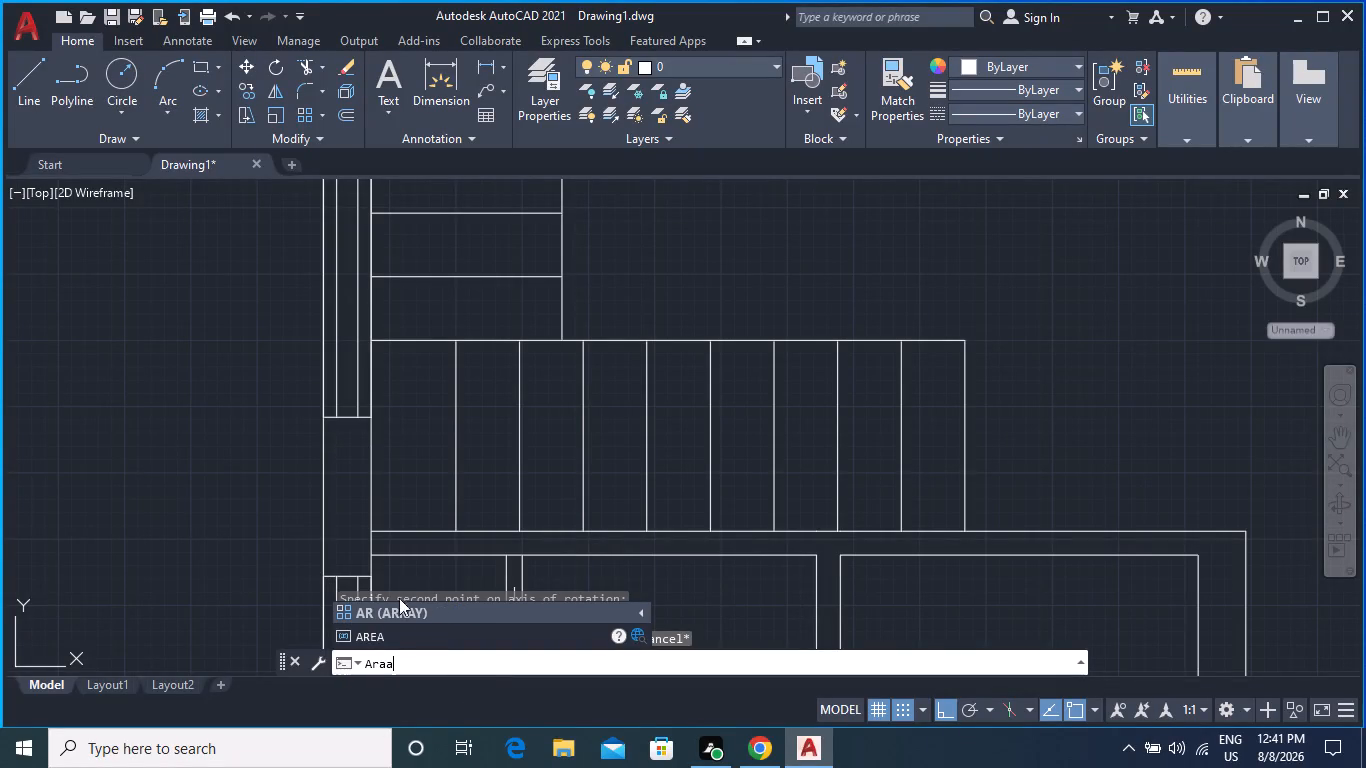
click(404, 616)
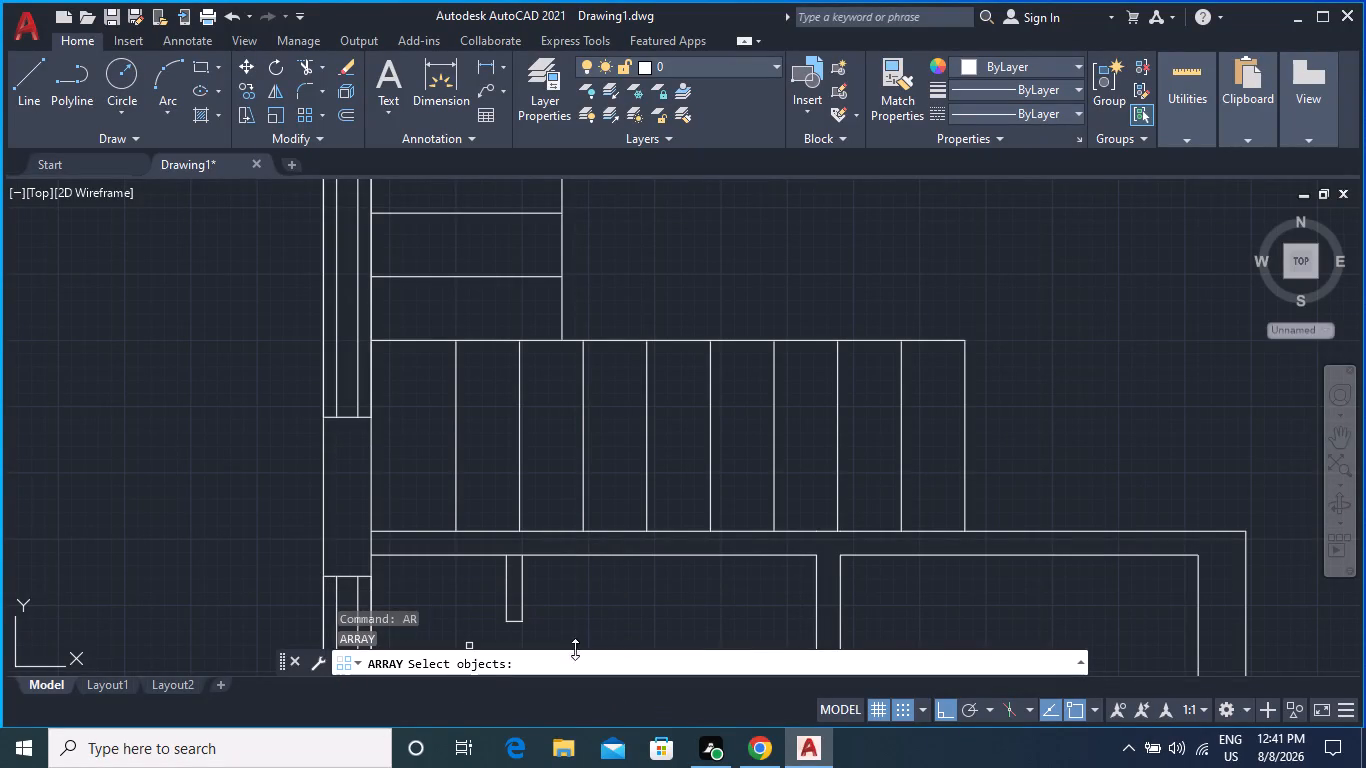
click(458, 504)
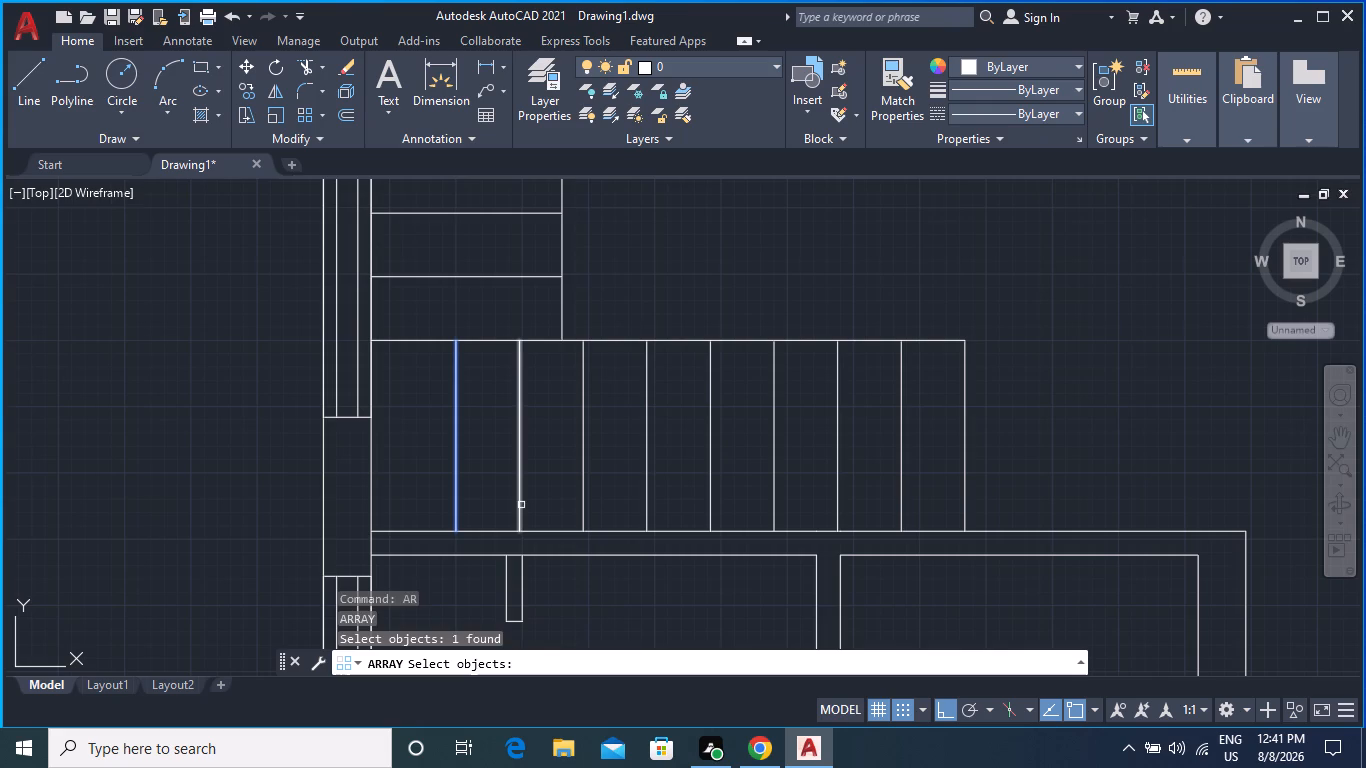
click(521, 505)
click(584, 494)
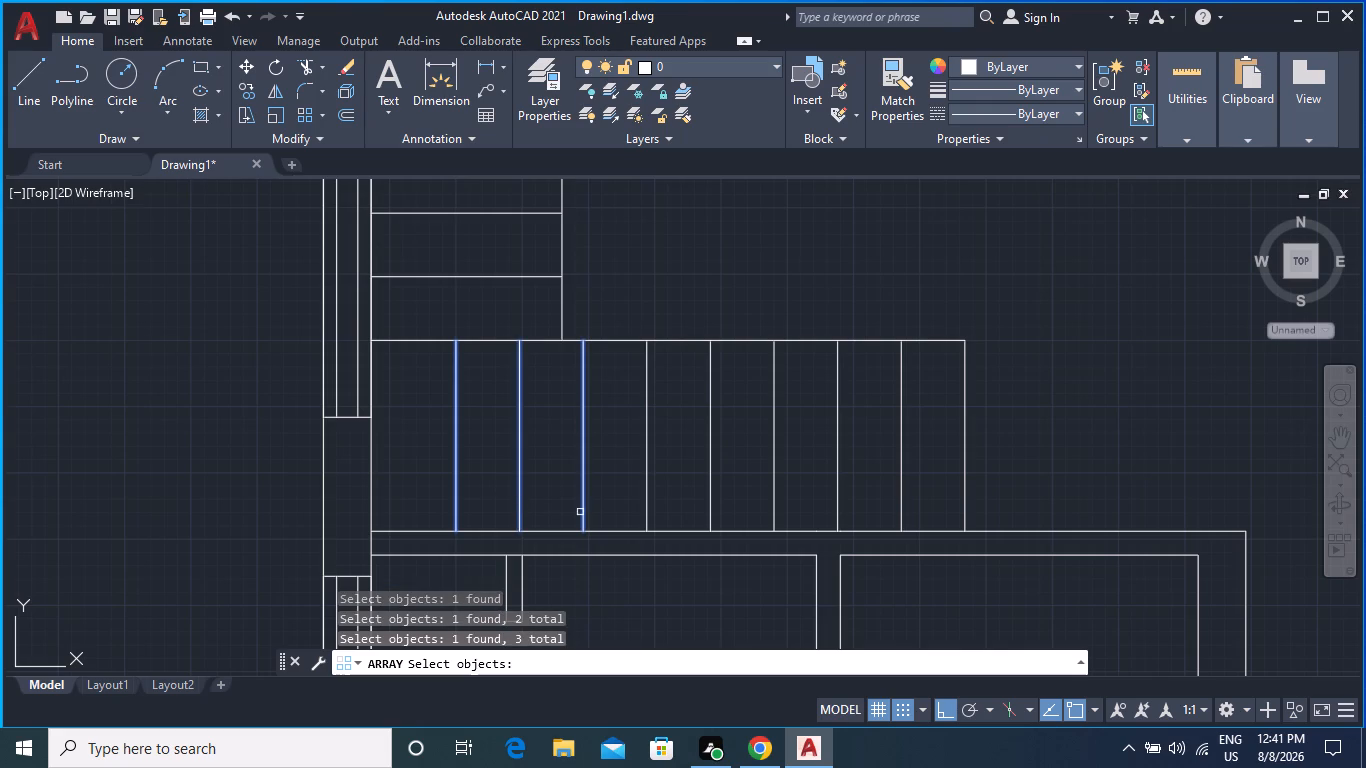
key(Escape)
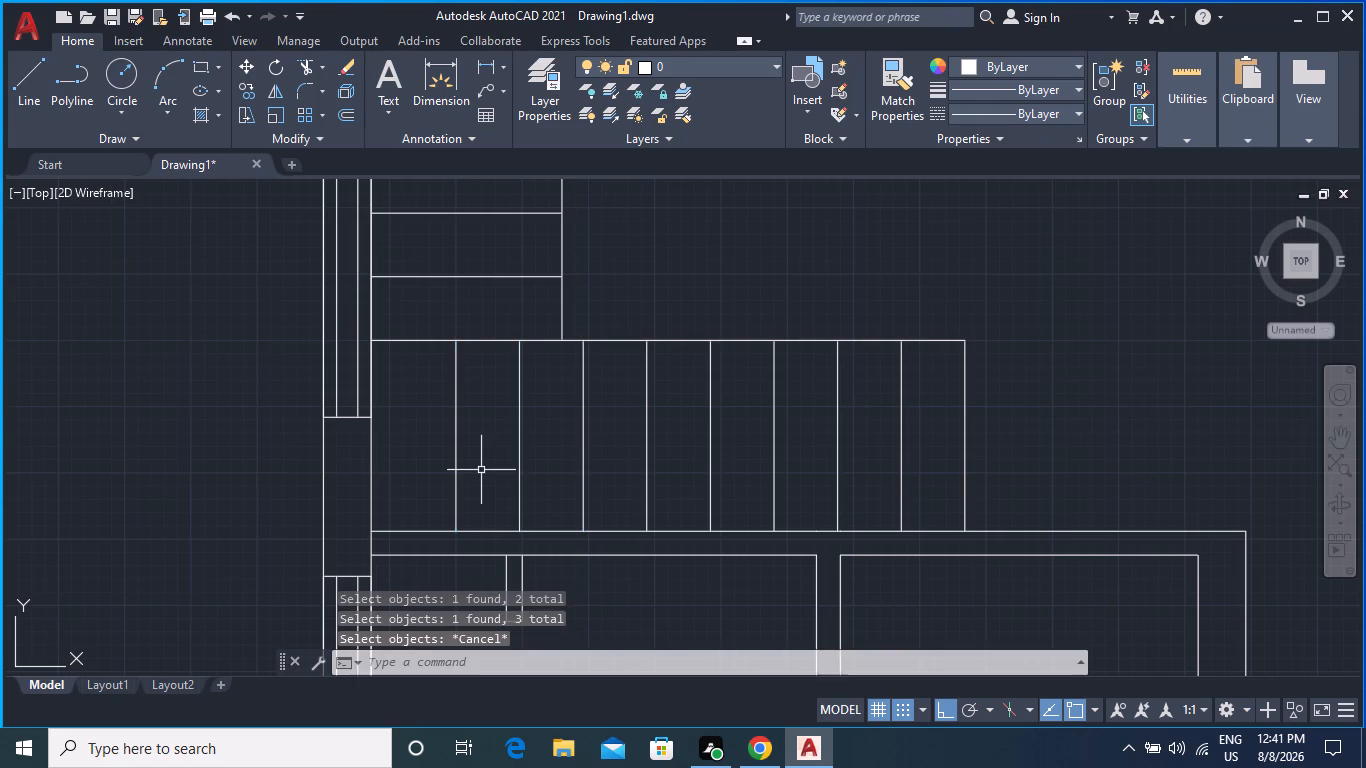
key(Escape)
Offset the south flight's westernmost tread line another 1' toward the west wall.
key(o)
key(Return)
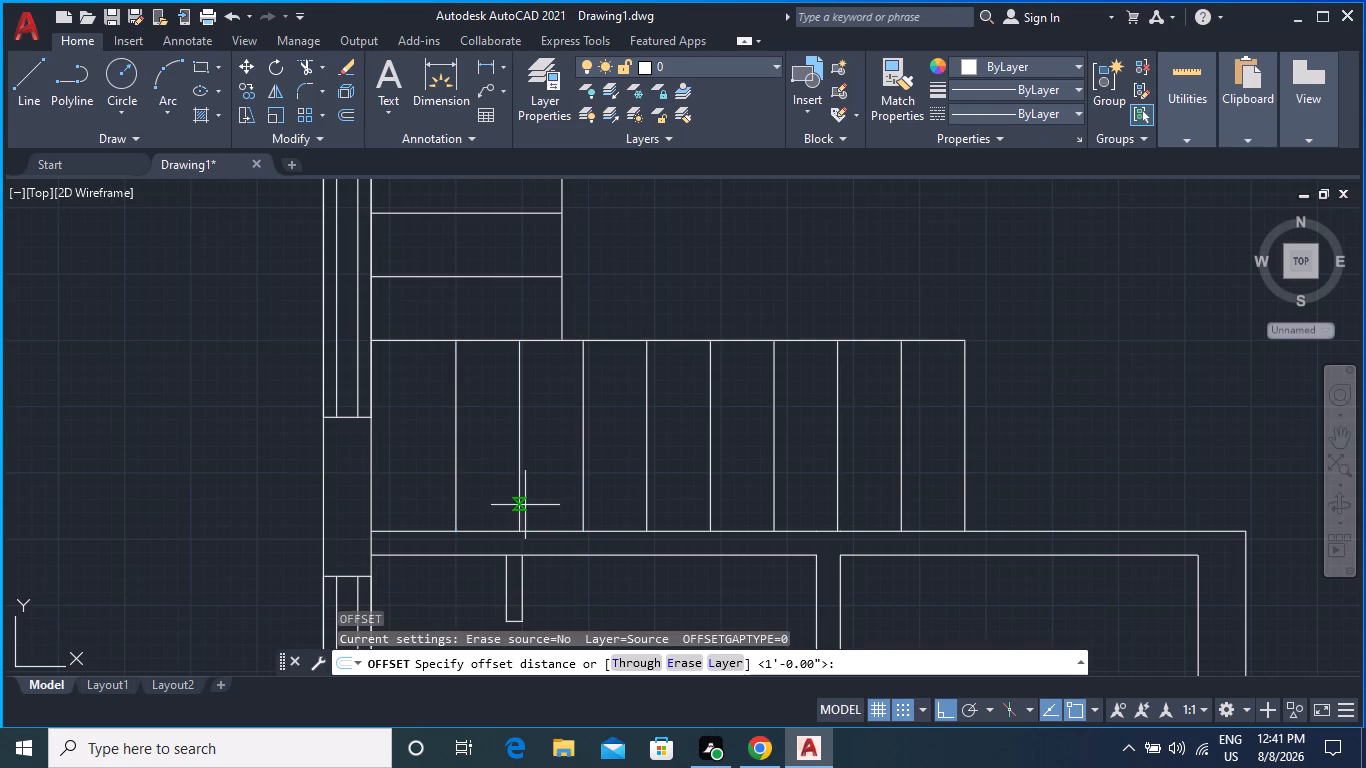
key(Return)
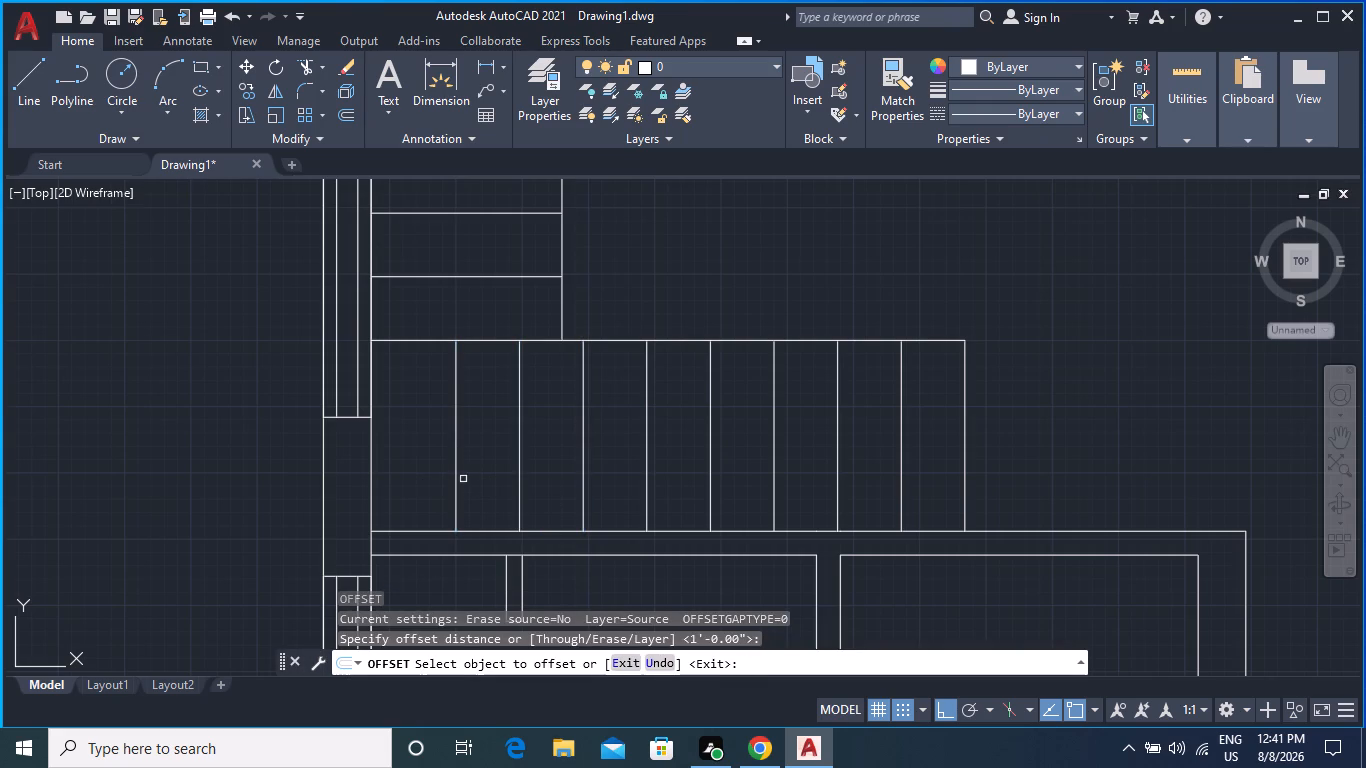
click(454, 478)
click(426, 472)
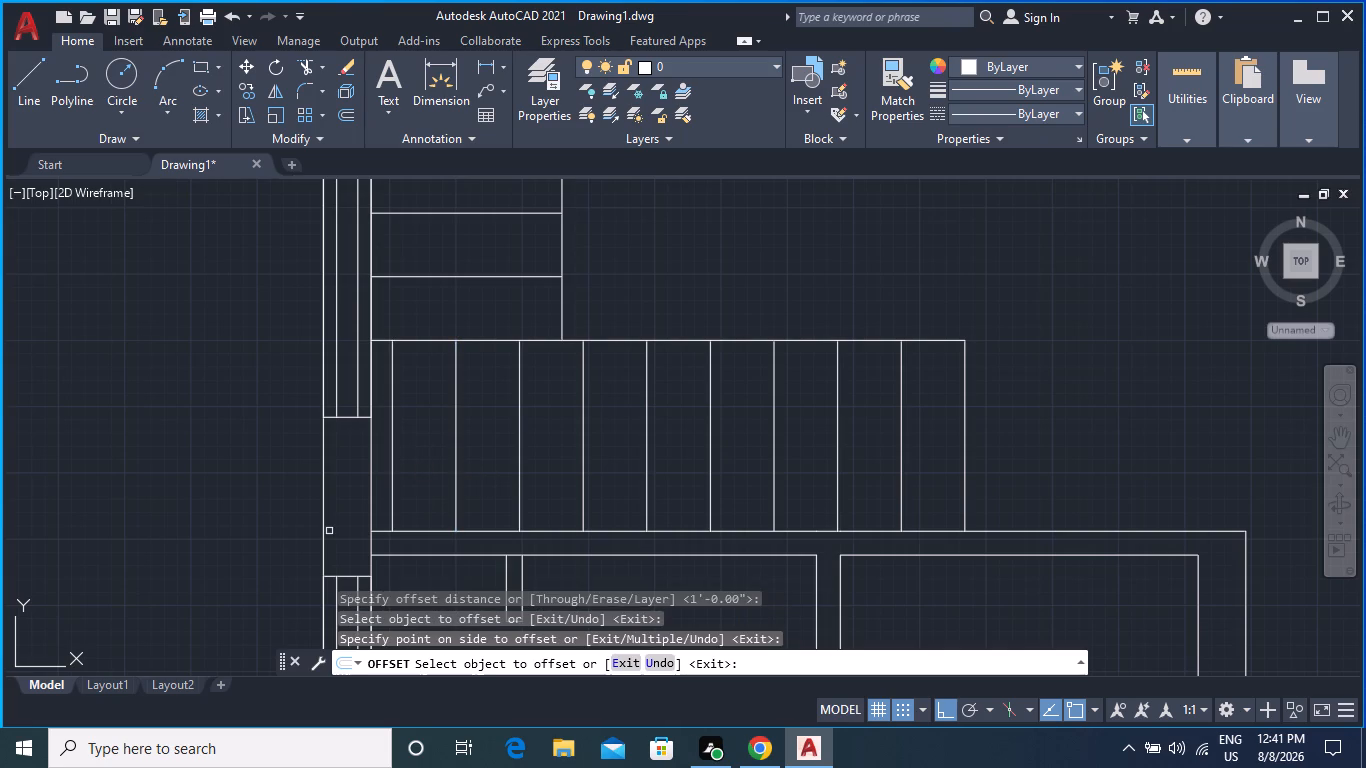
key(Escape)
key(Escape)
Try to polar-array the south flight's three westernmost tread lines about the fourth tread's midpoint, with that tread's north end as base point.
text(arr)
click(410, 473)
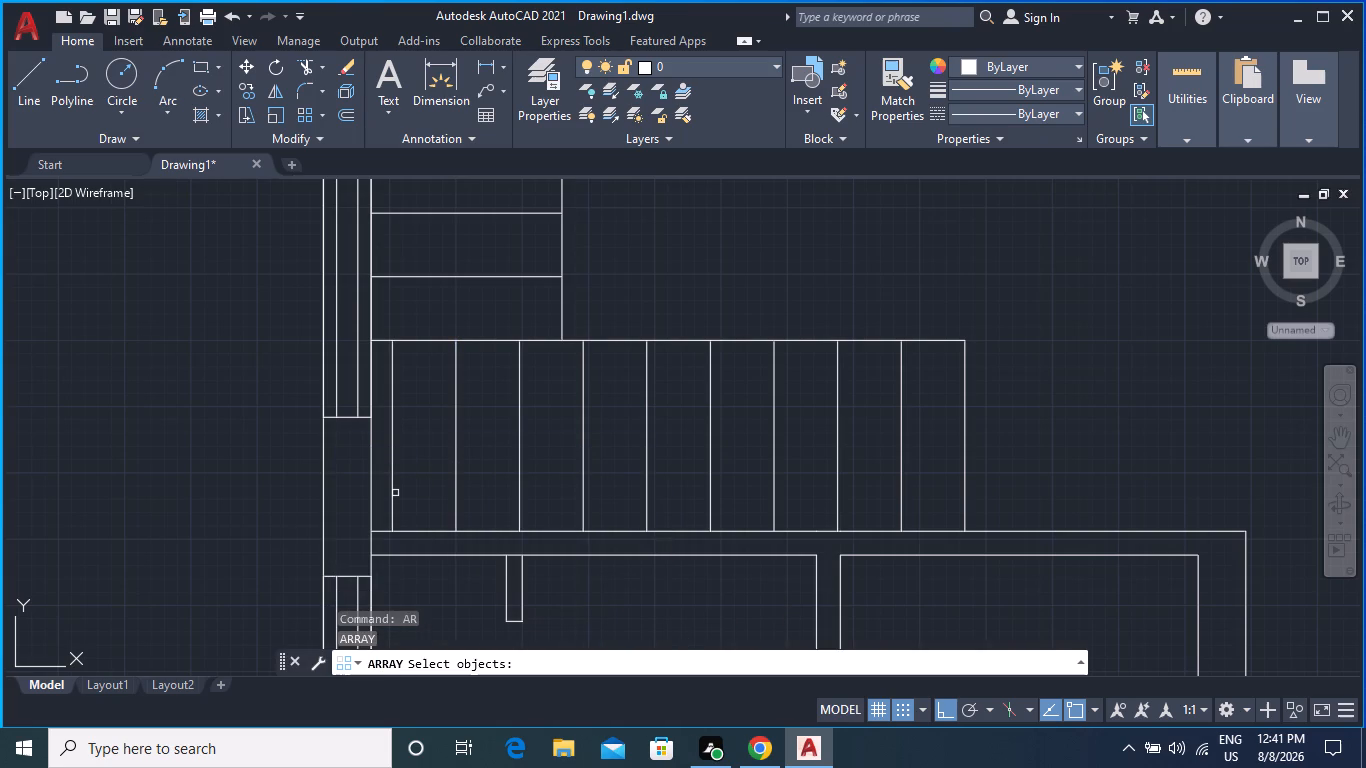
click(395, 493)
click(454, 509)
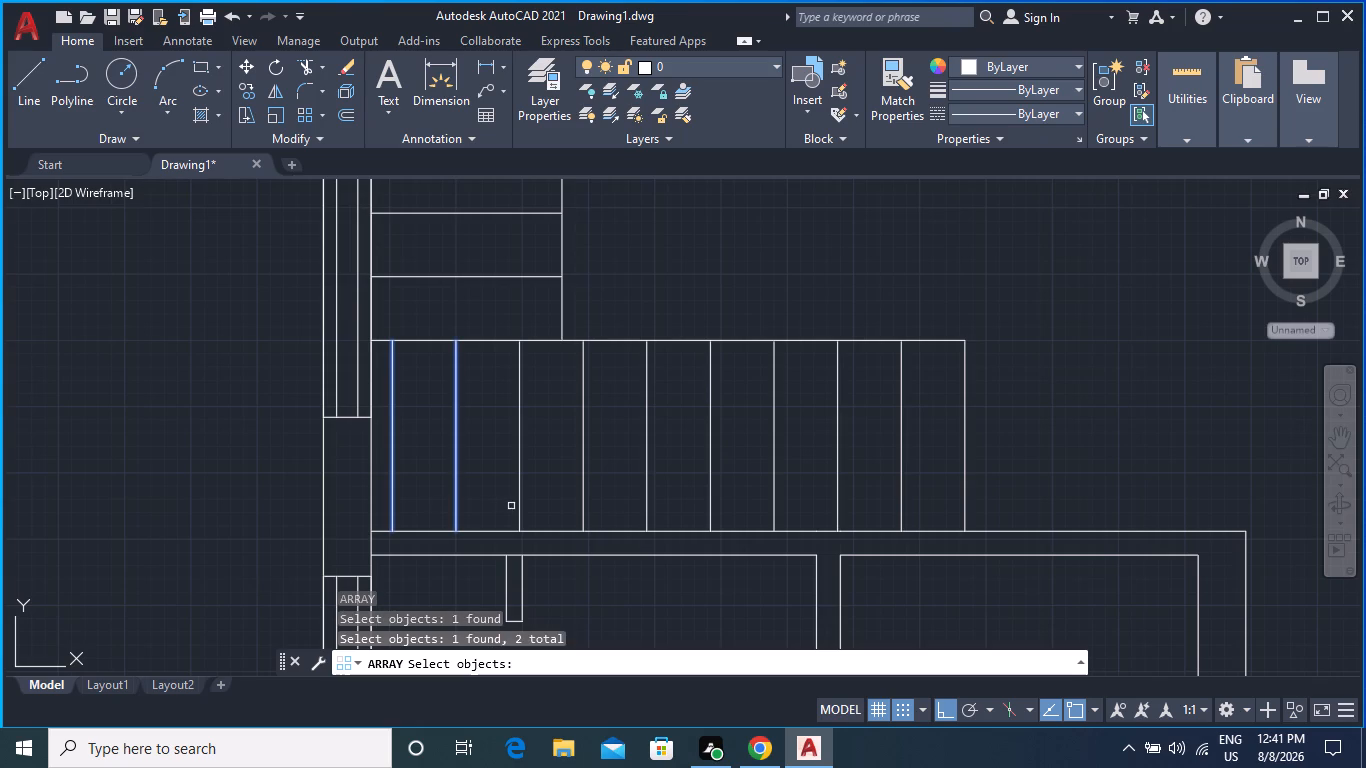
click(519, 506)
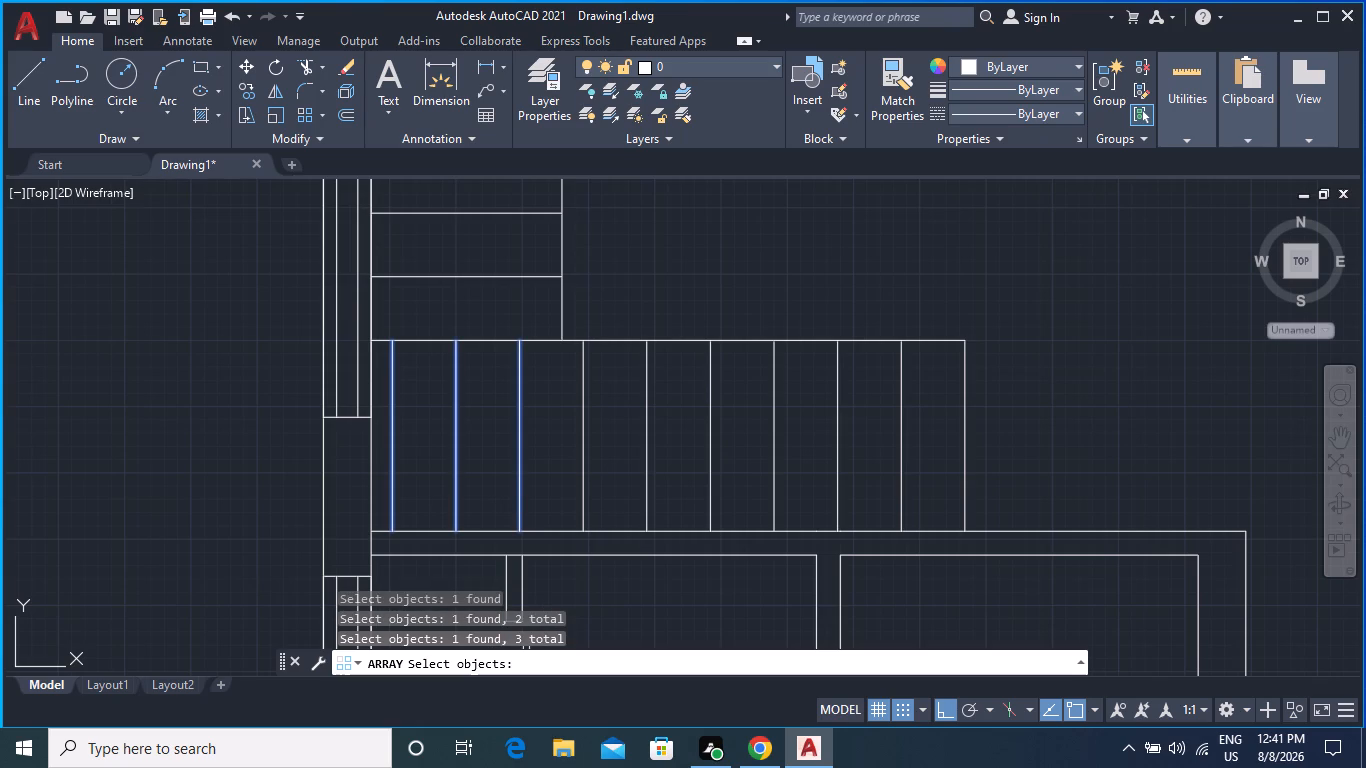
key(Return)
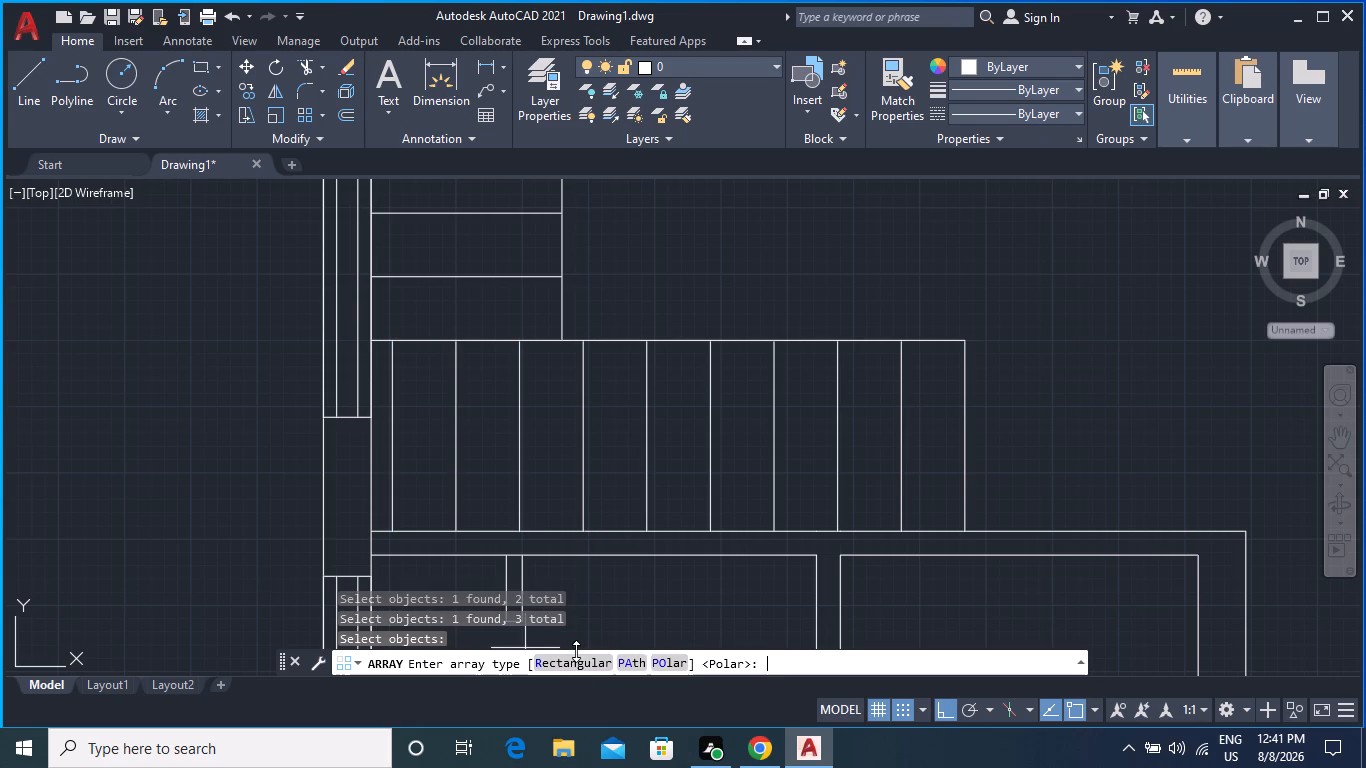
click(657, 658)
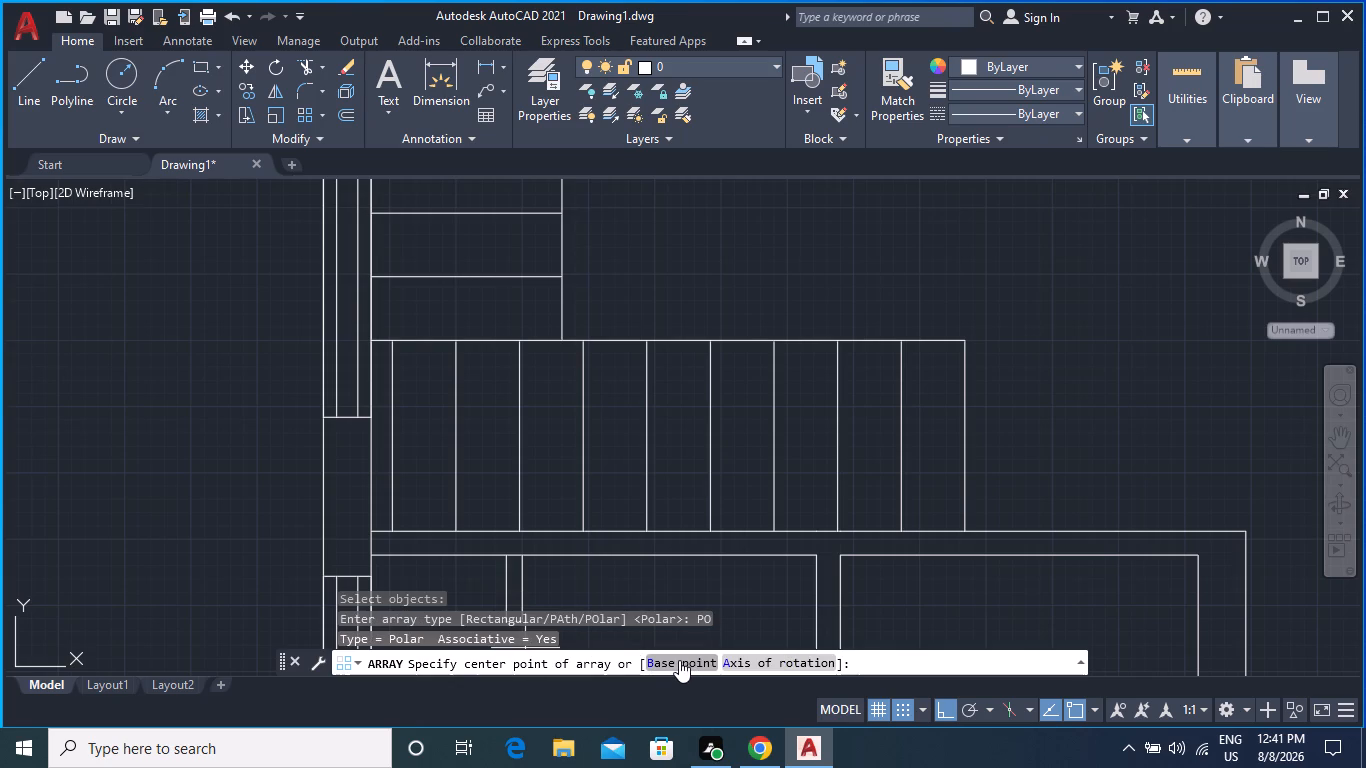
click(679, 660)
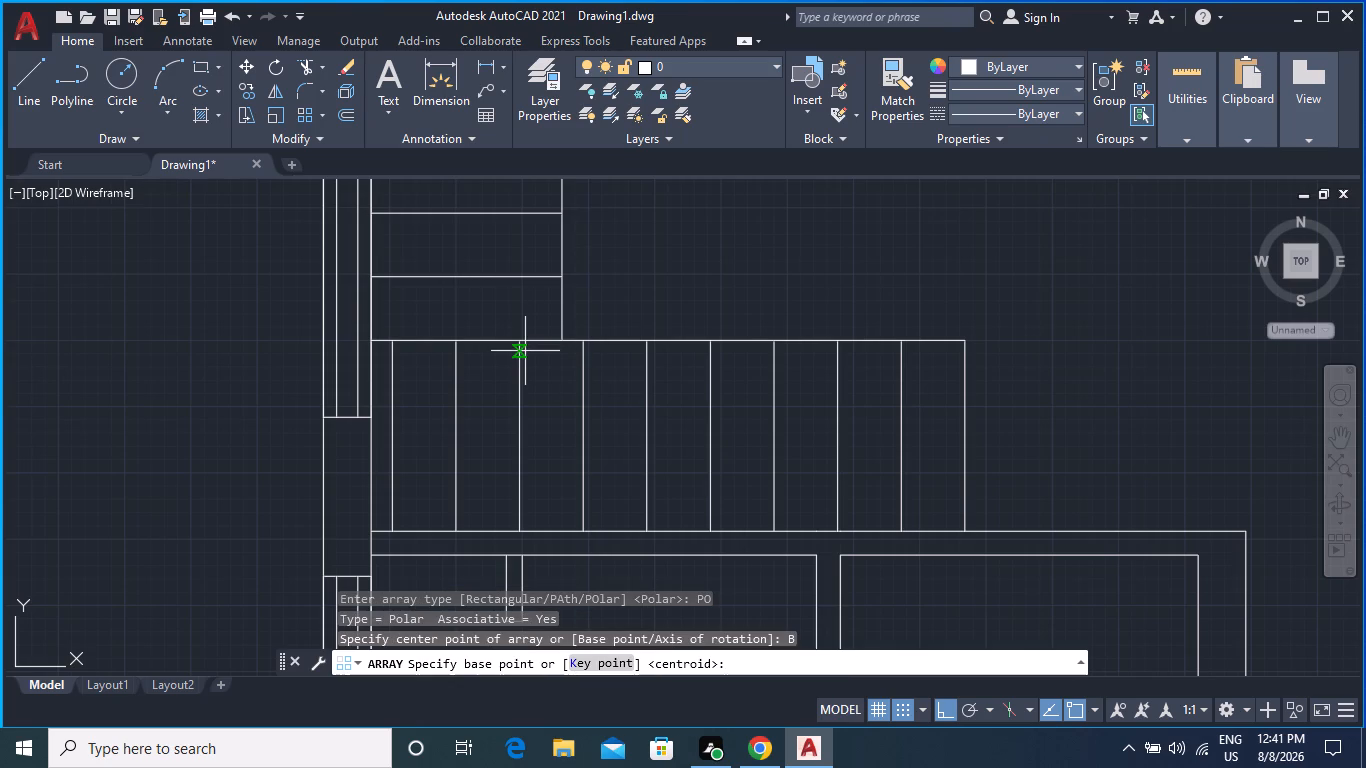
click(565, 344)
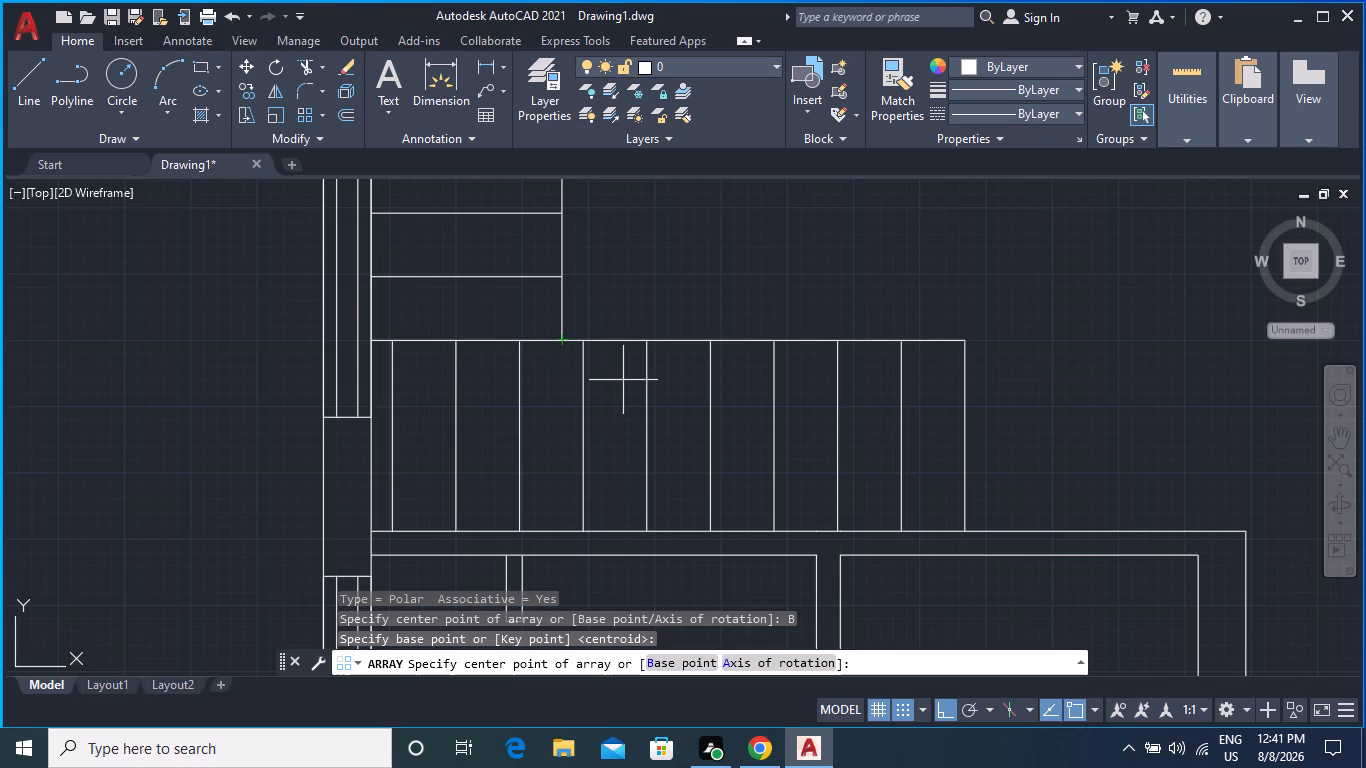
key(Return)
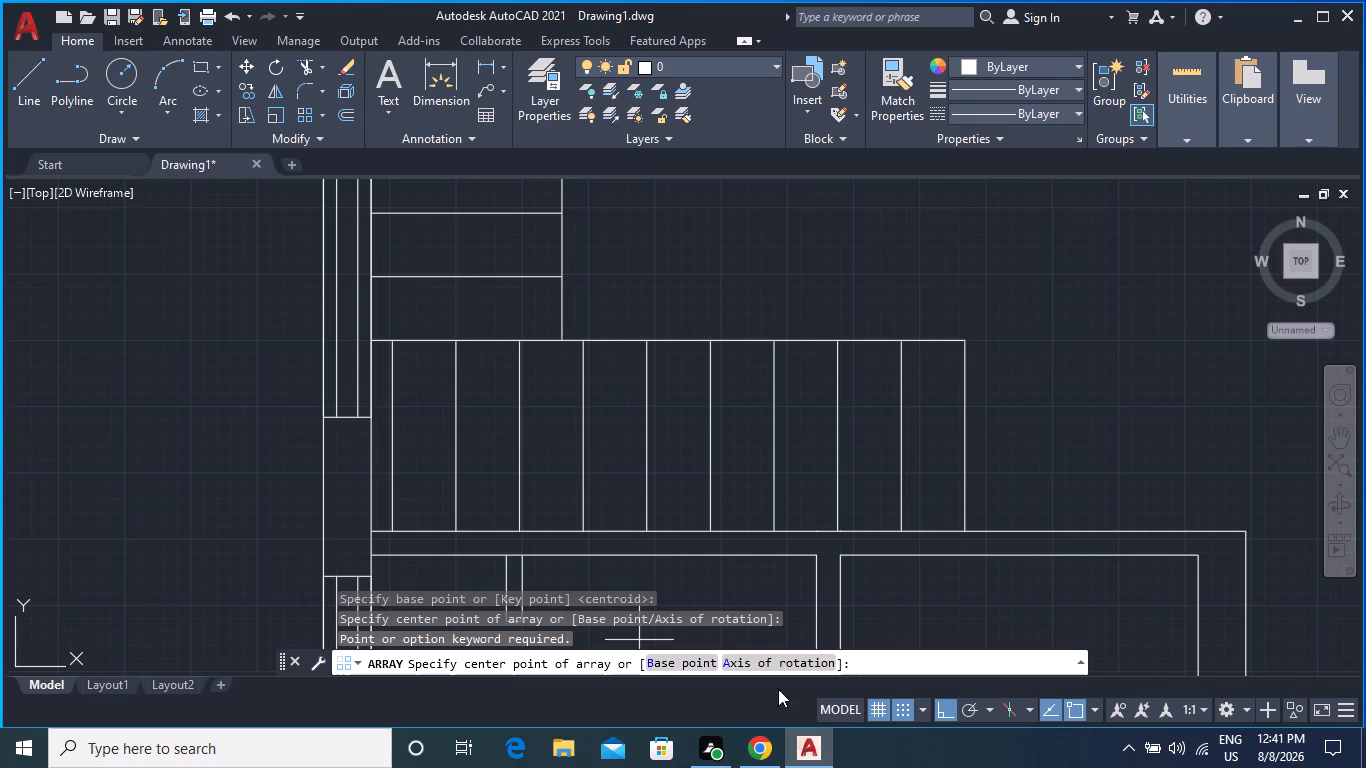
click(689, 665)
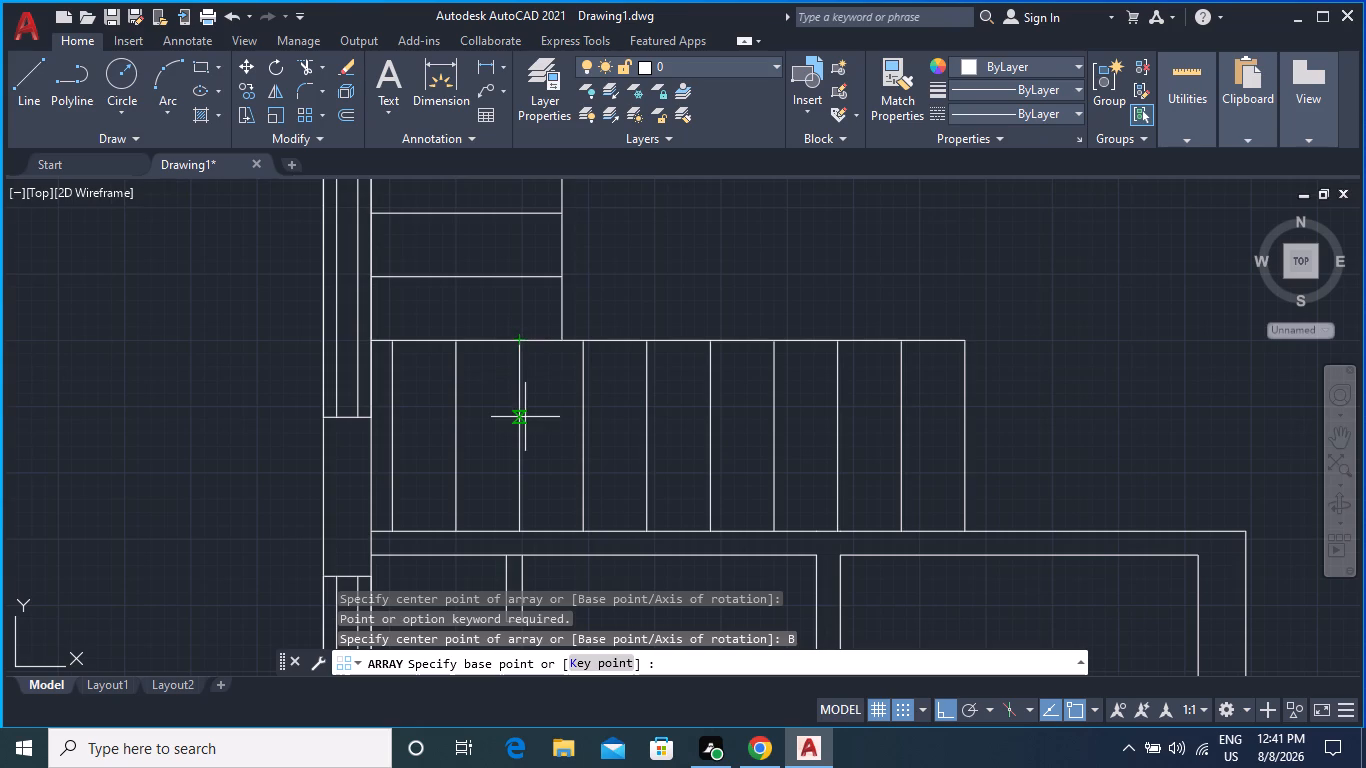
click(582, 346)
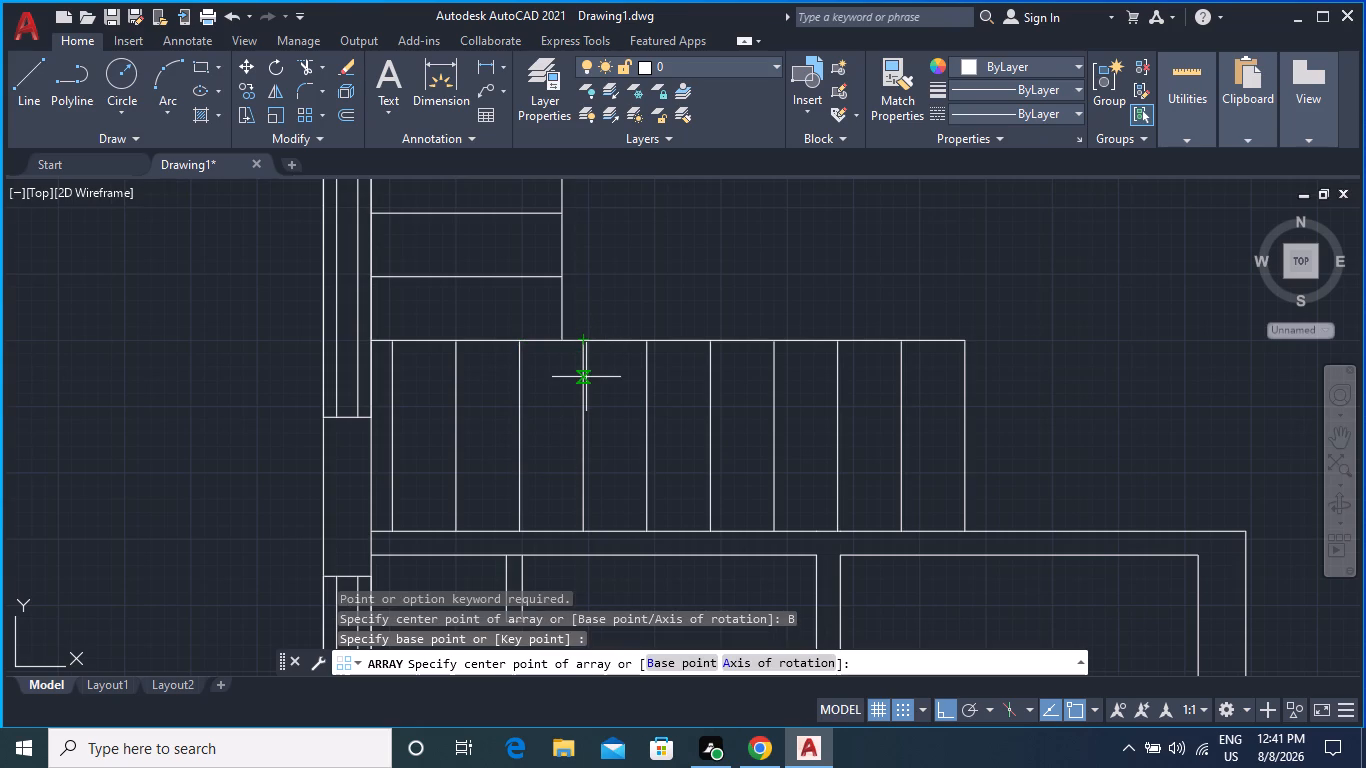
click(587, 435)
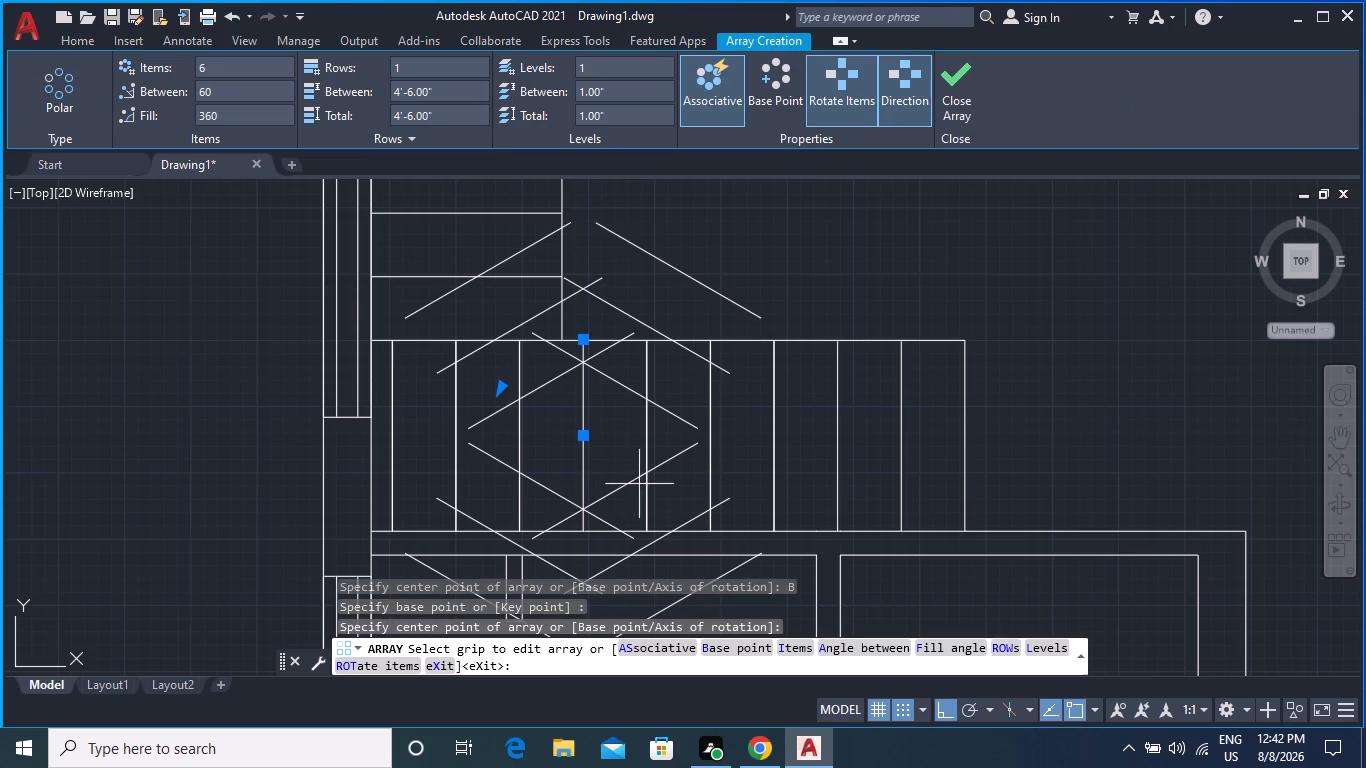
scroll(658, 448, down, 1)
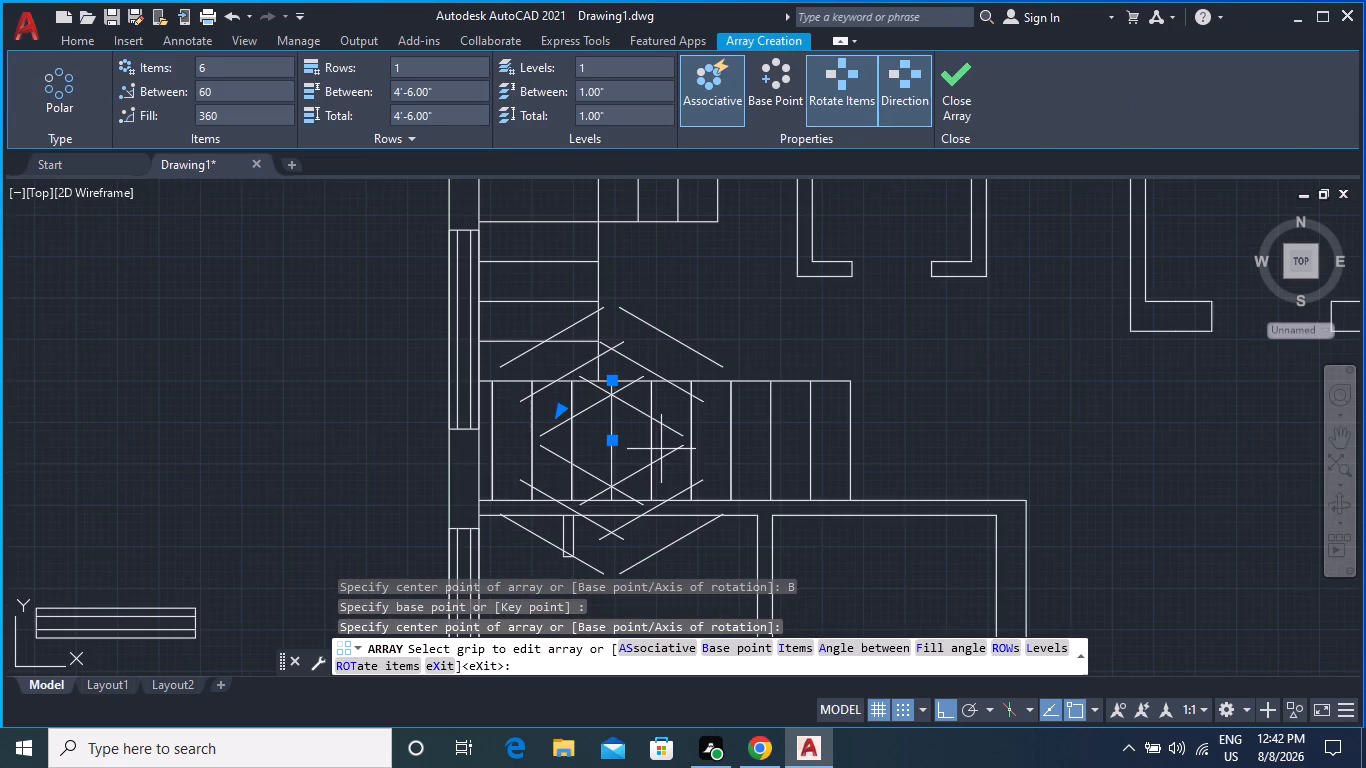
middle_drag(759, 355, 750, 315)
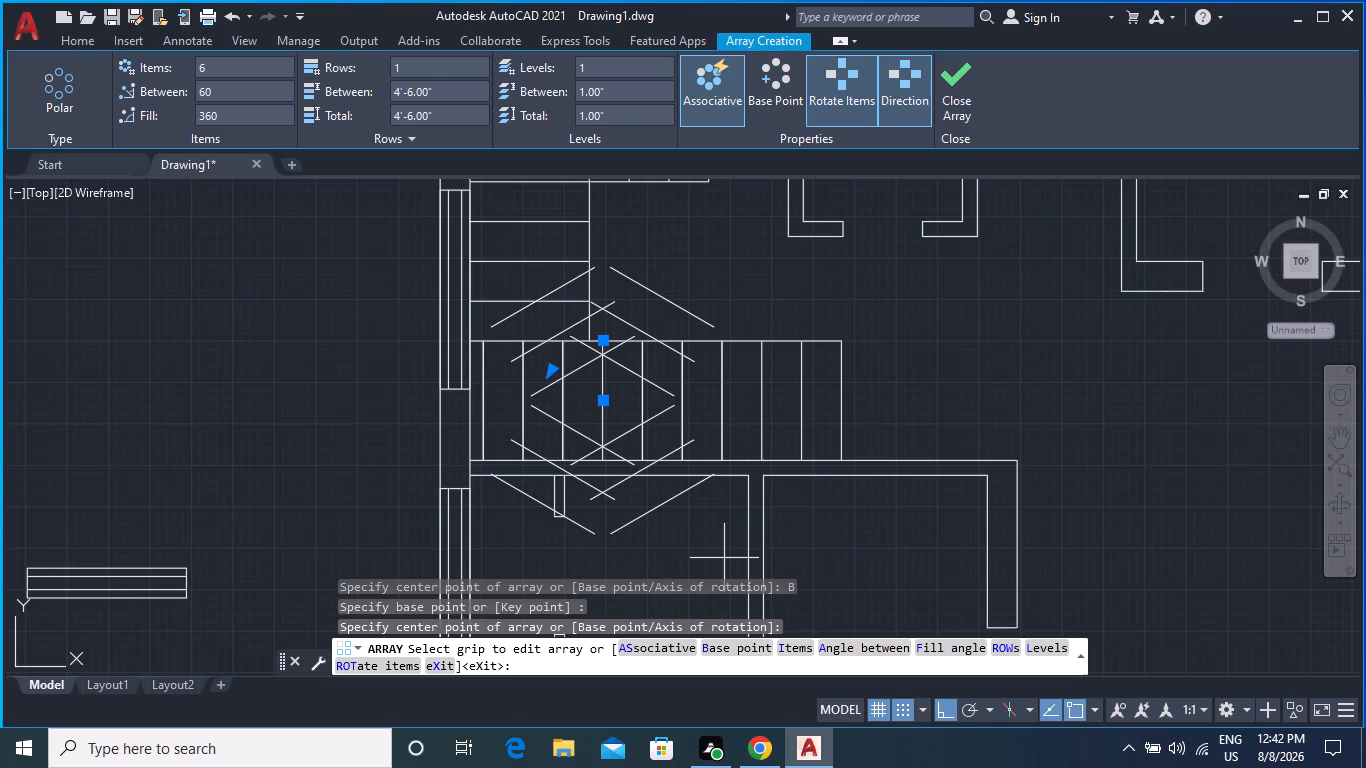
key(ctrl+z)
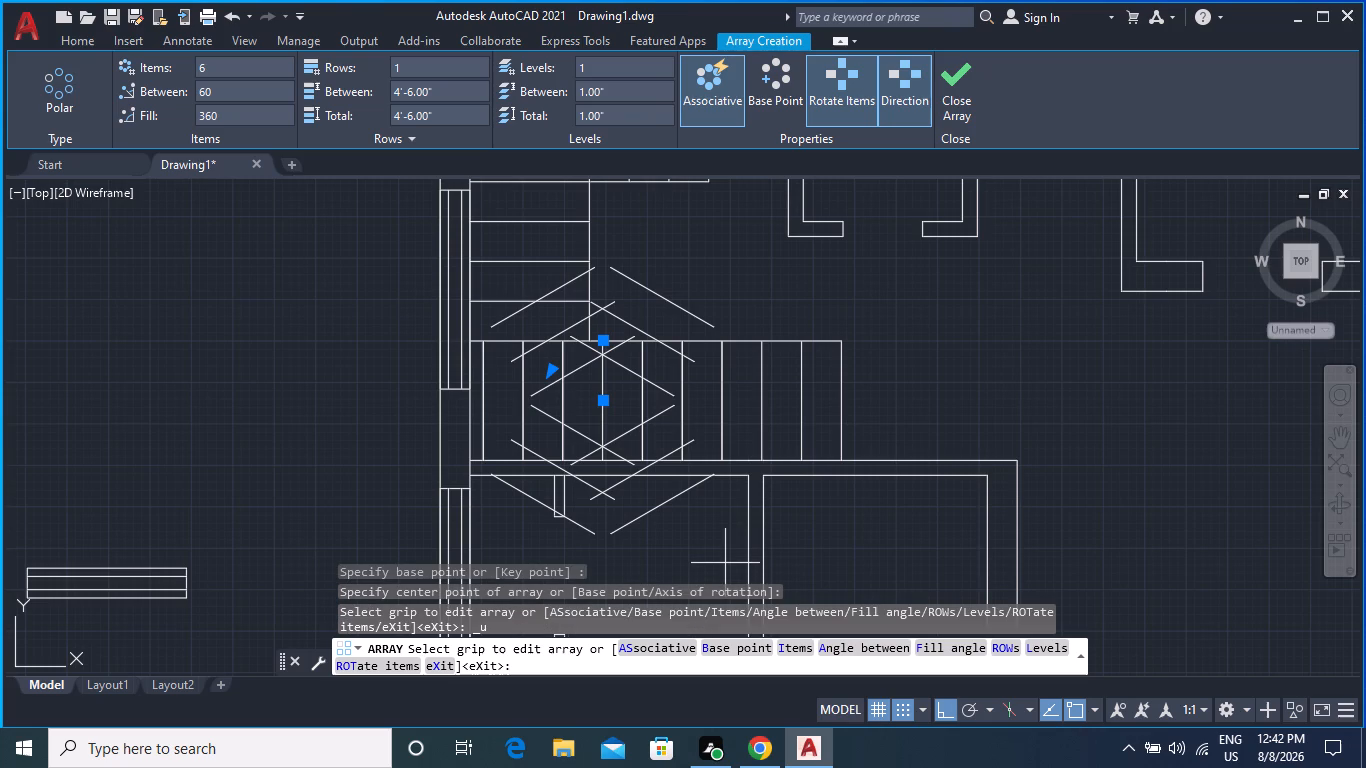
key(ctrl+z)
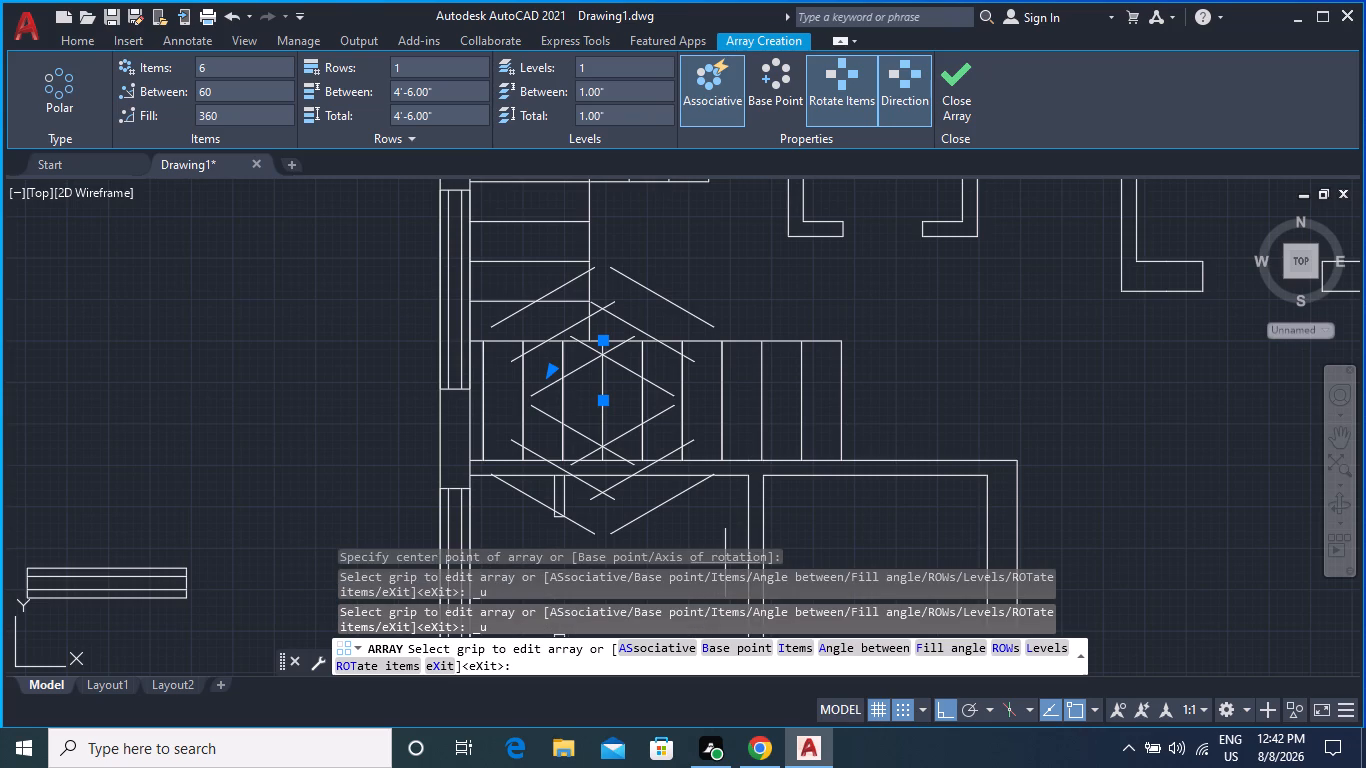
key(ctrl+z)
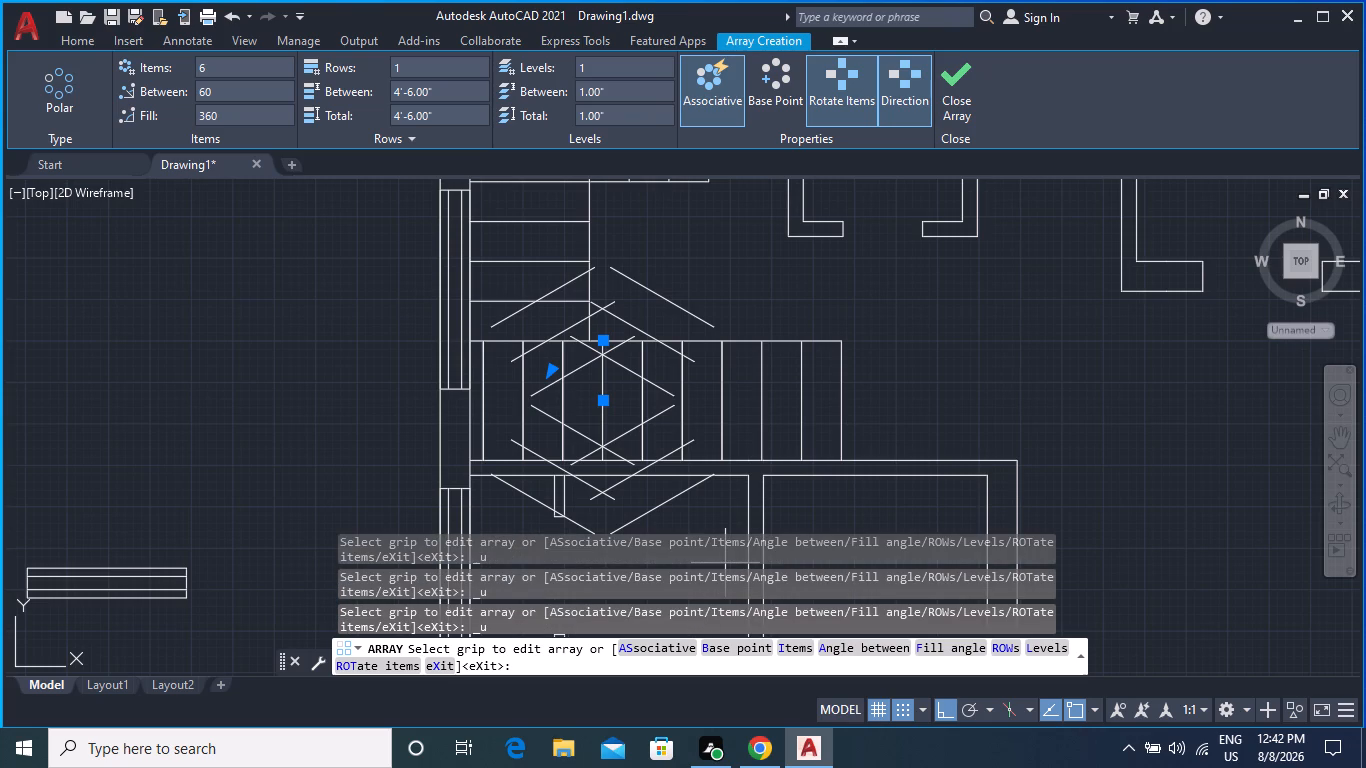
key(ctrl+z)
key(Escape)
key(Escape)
Undo the array attempts and the recent tread offsets, back to before the two extra treads were added near the west wall.
key(ctrl+z)
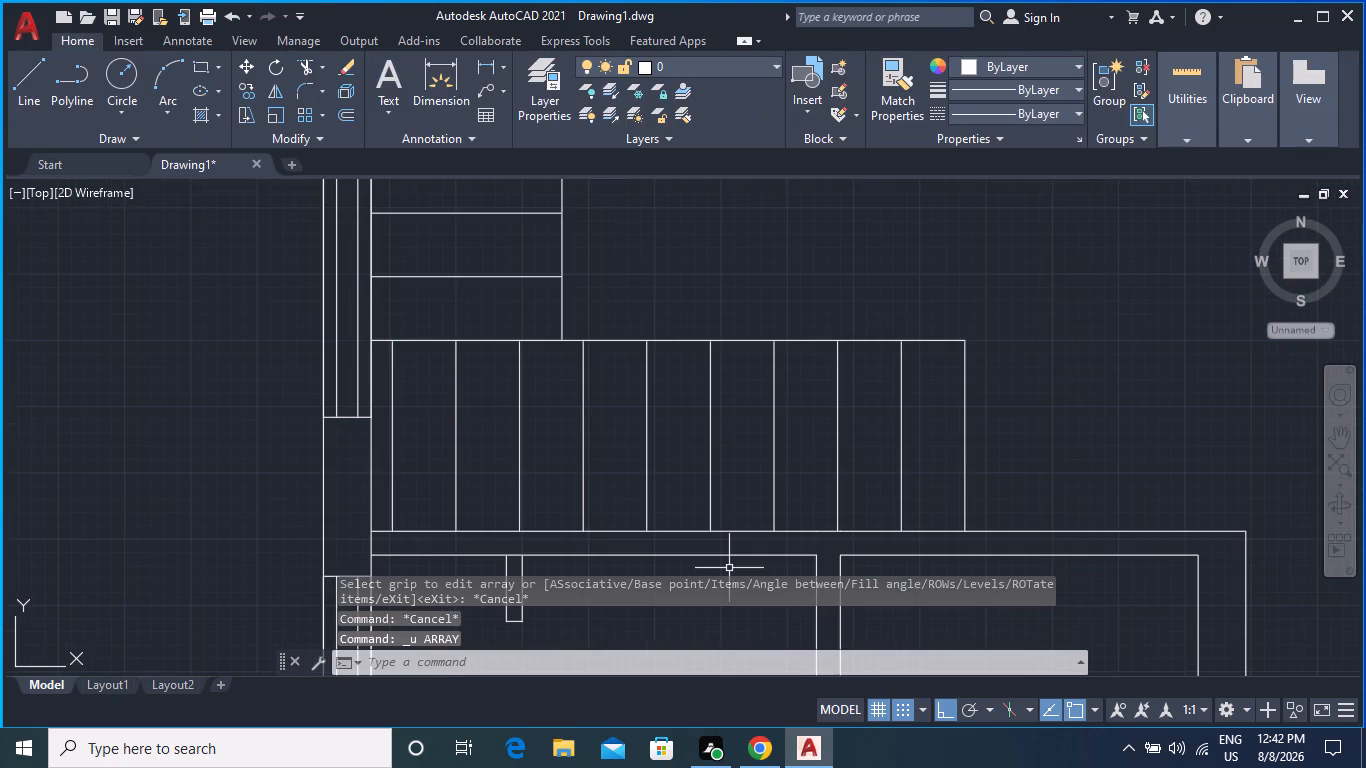
key(ctrl+z)
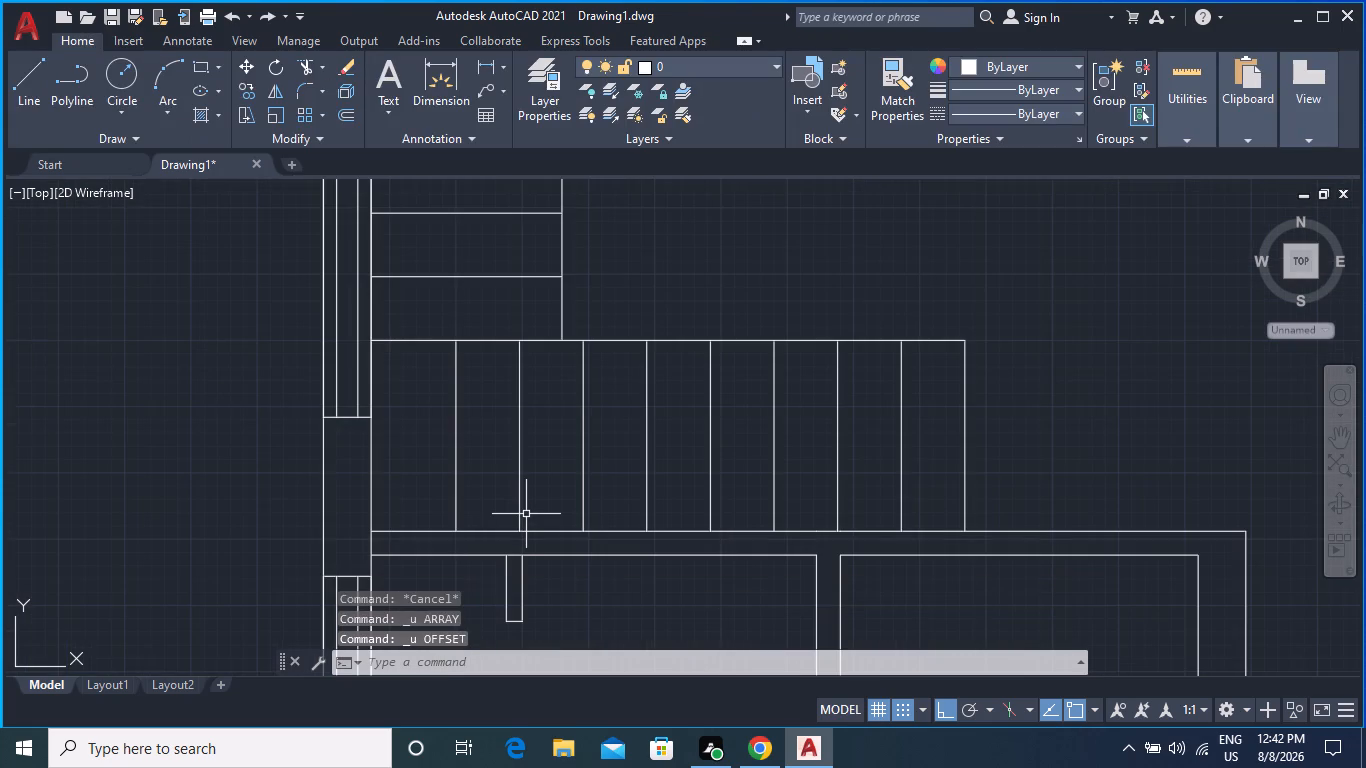
key(ctrl+z)
key(ctrl+z)
key(ctrl+z)
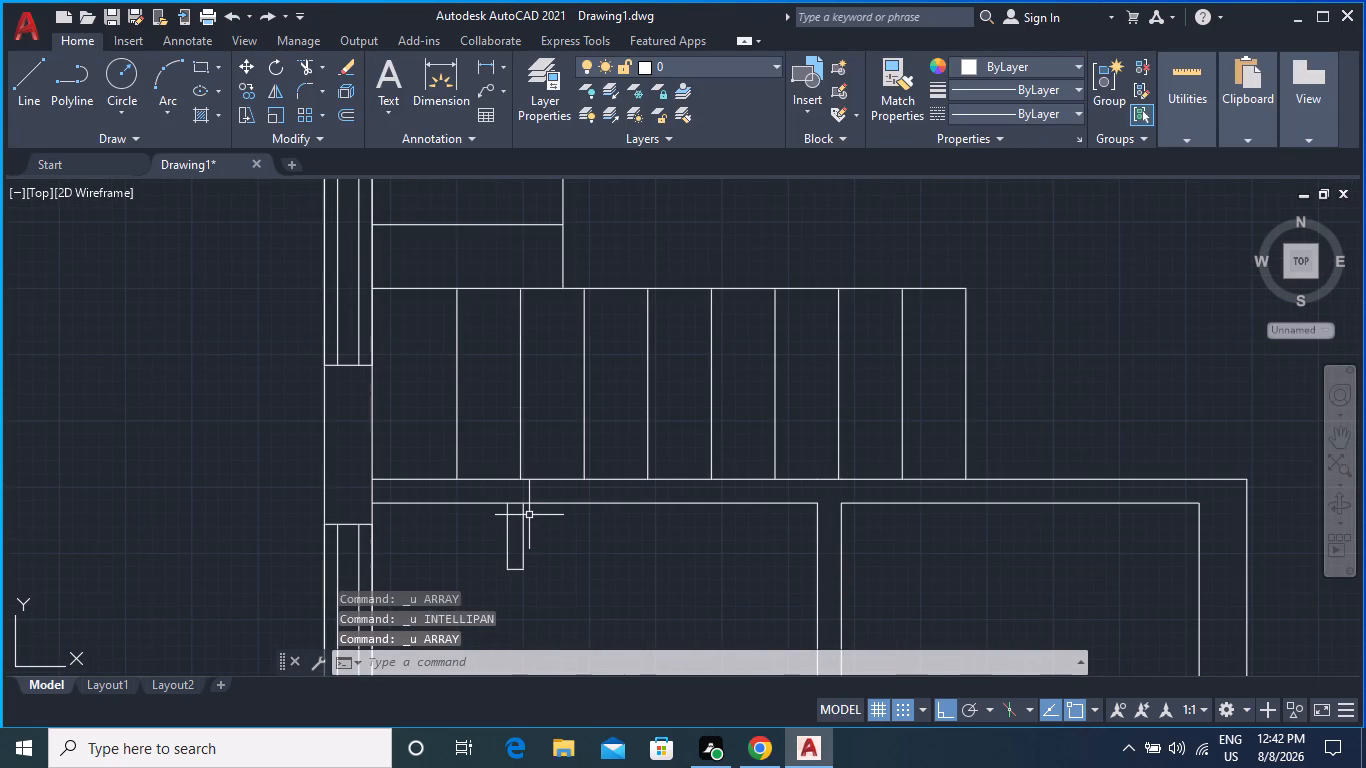
key(ctrl+z)
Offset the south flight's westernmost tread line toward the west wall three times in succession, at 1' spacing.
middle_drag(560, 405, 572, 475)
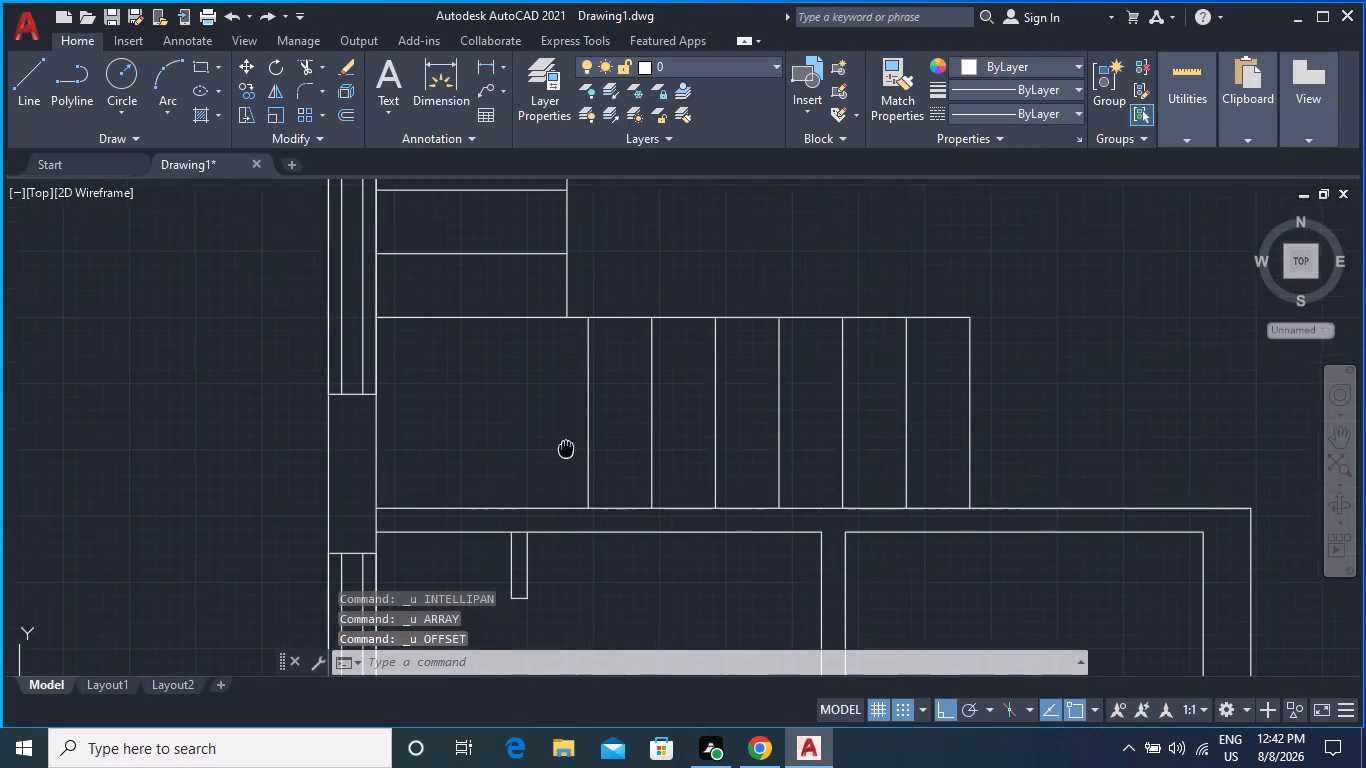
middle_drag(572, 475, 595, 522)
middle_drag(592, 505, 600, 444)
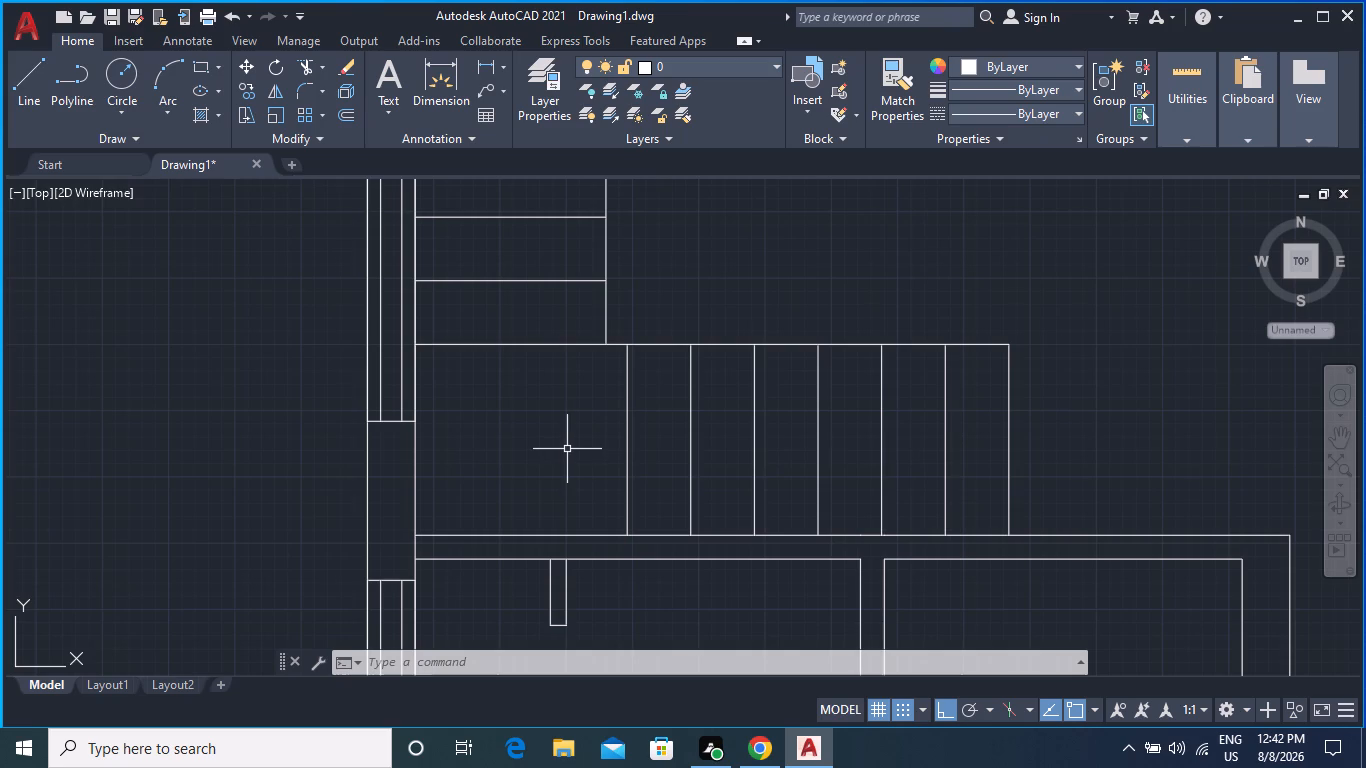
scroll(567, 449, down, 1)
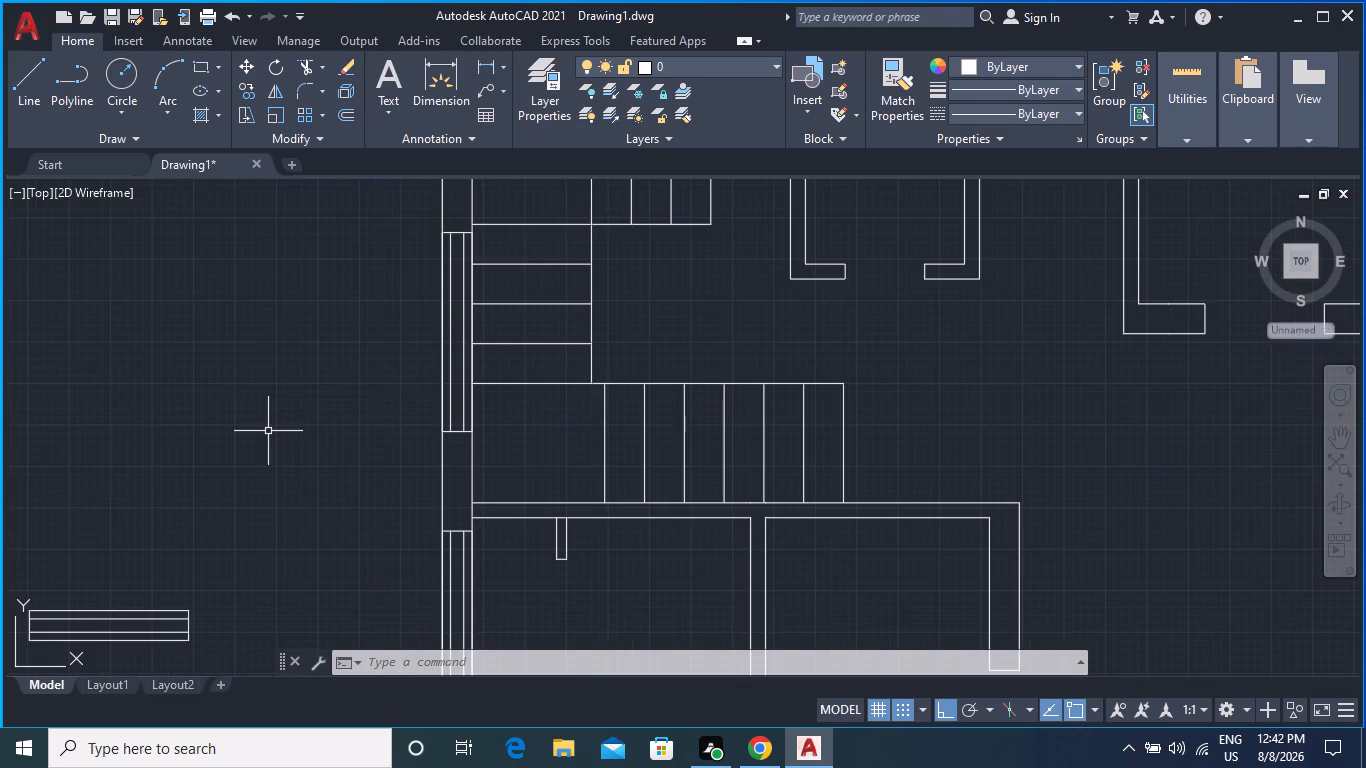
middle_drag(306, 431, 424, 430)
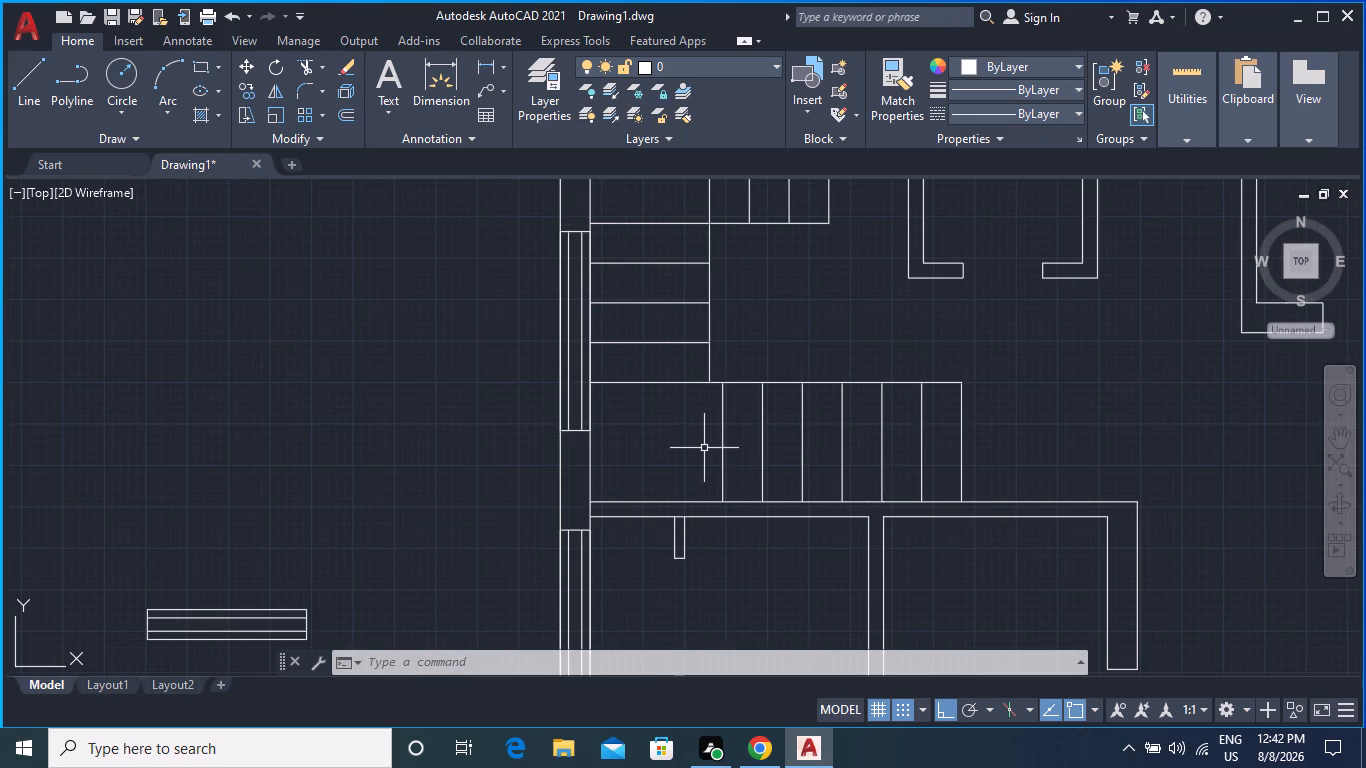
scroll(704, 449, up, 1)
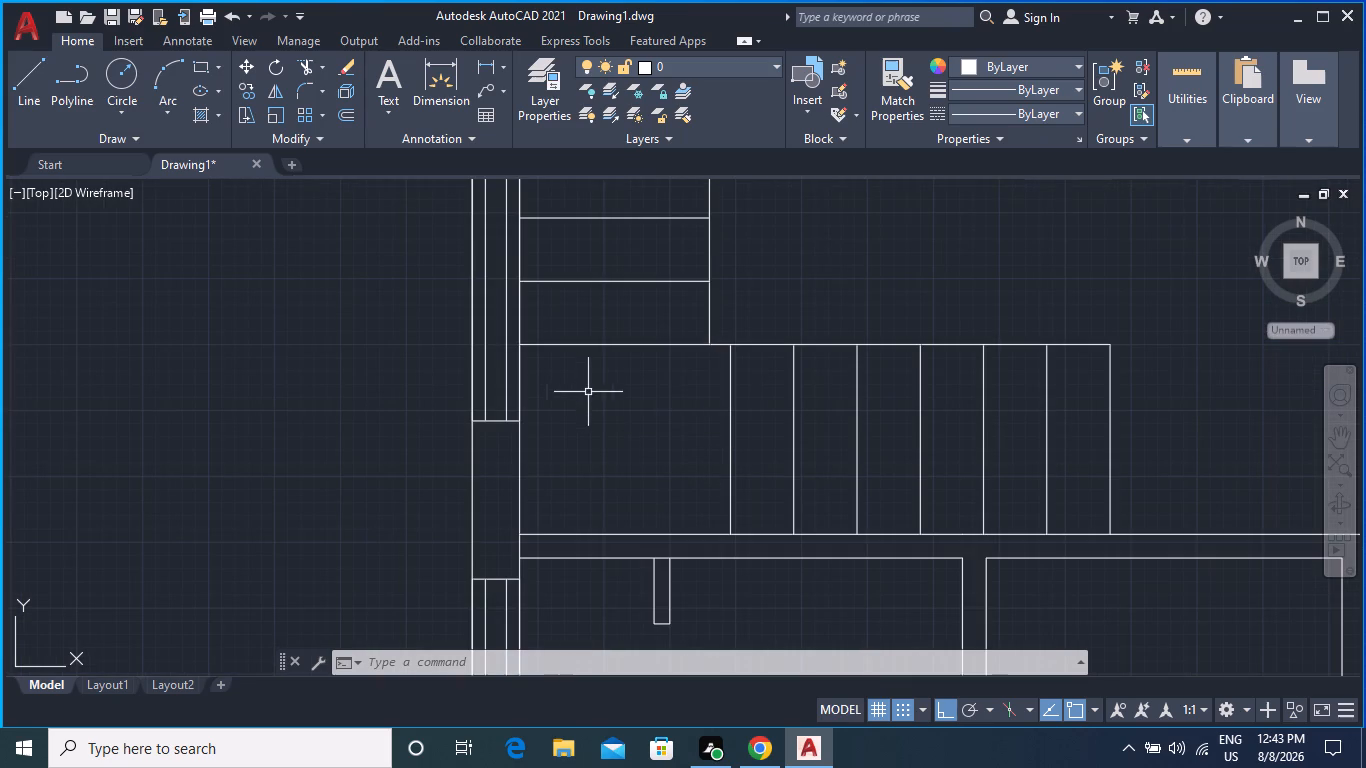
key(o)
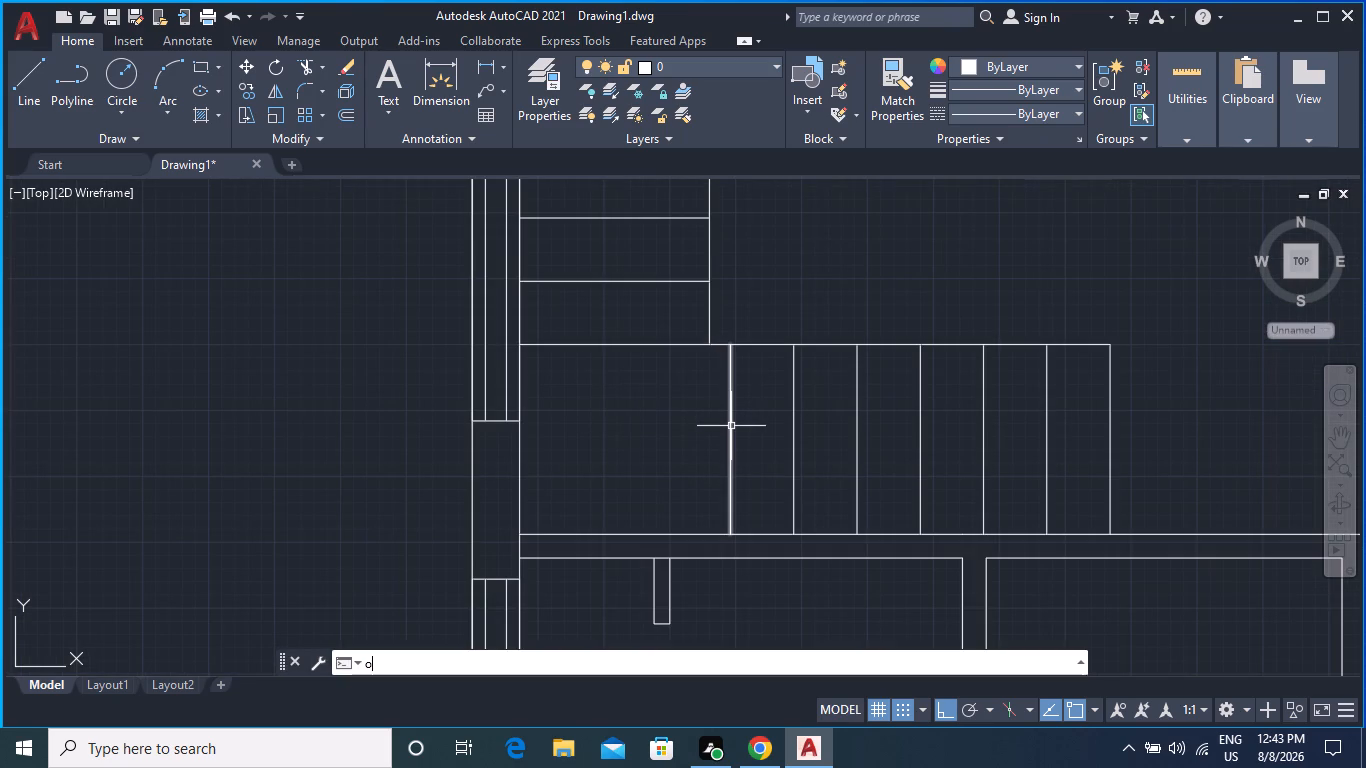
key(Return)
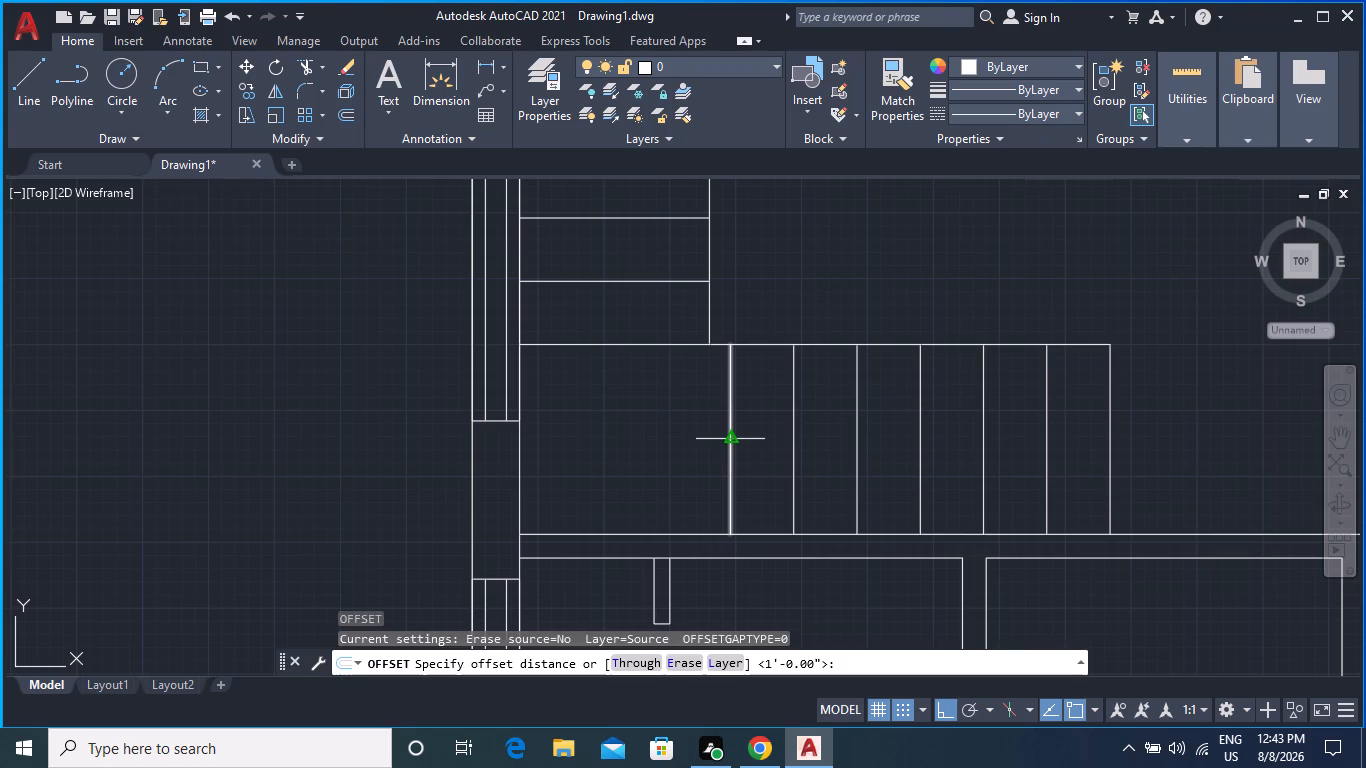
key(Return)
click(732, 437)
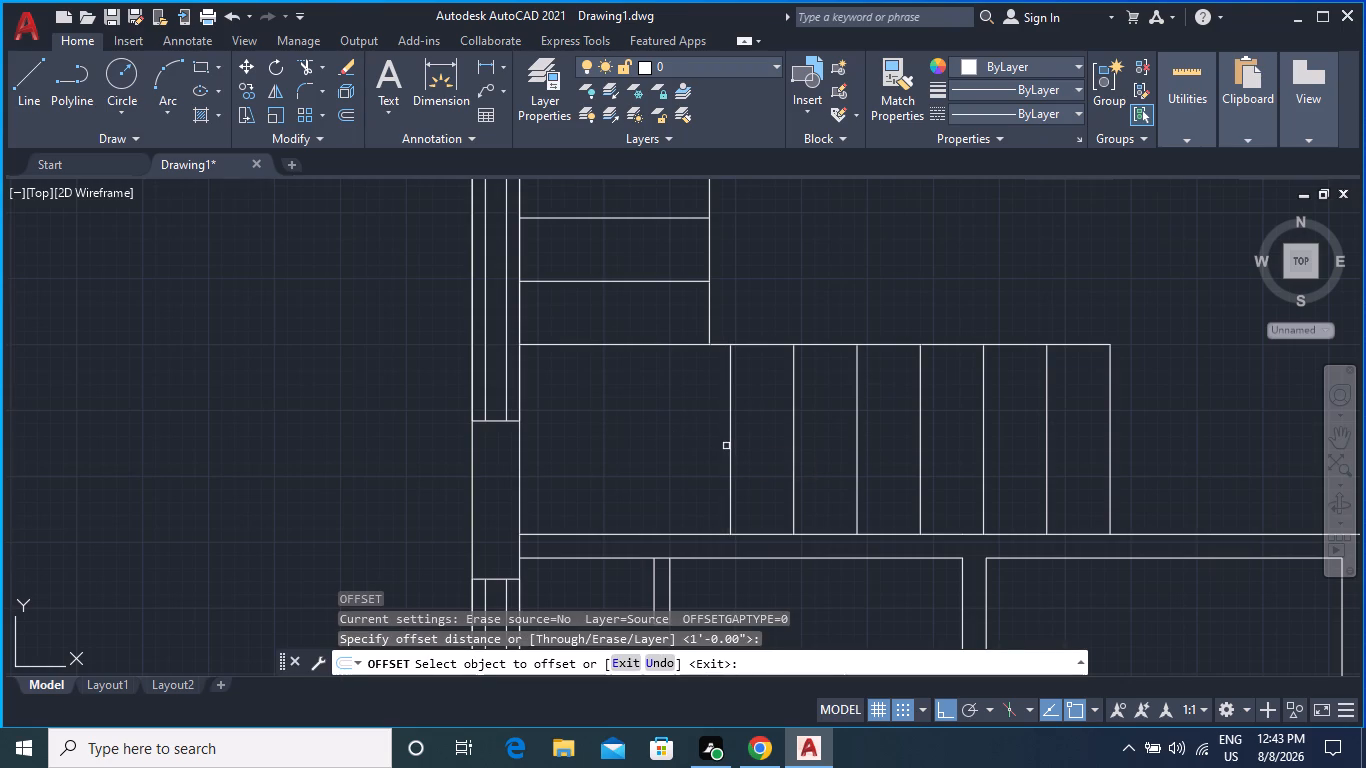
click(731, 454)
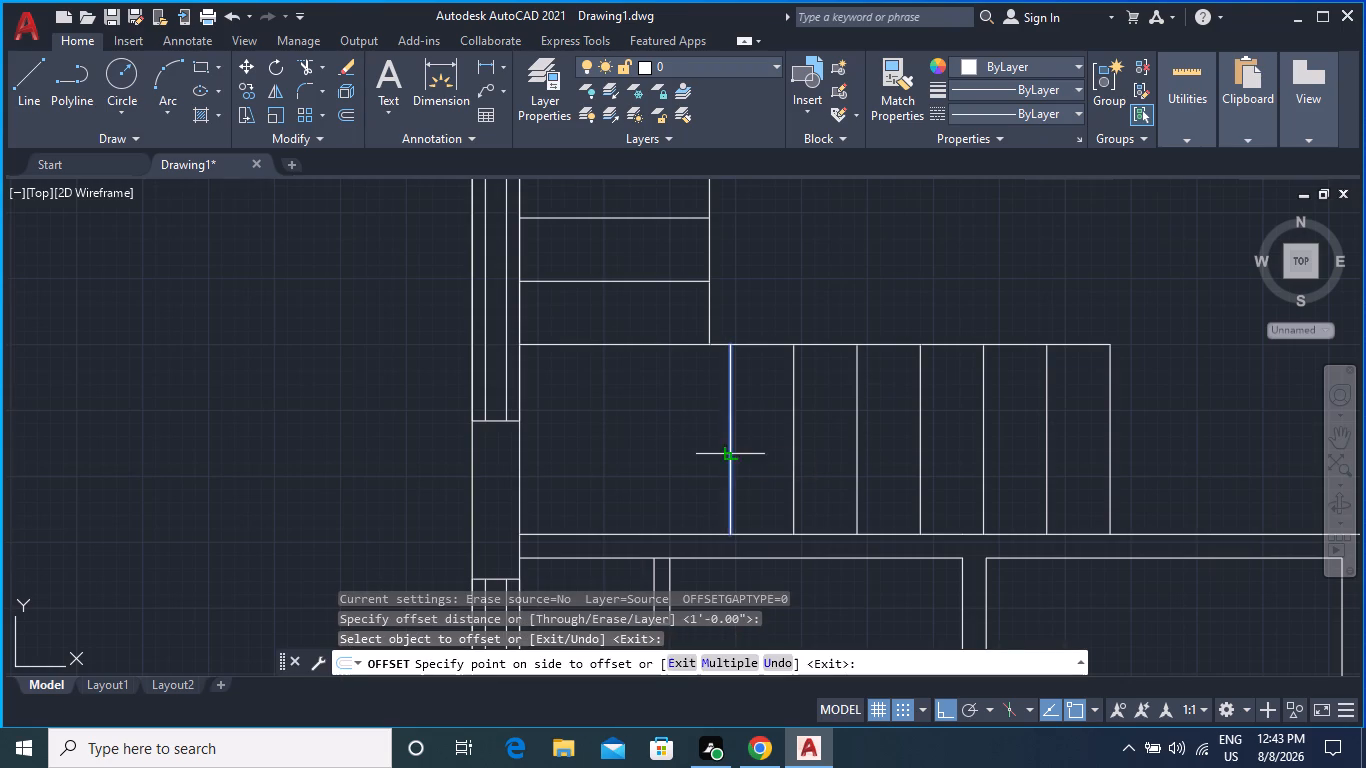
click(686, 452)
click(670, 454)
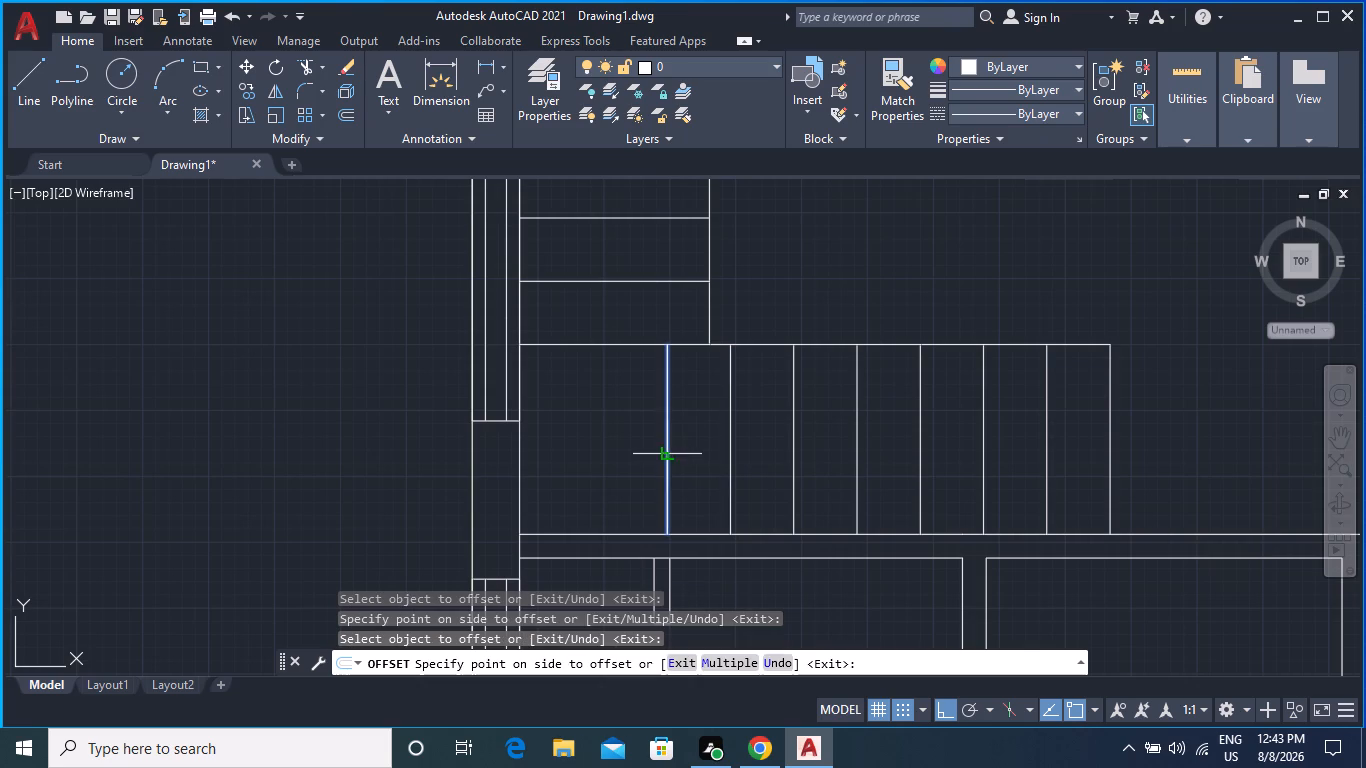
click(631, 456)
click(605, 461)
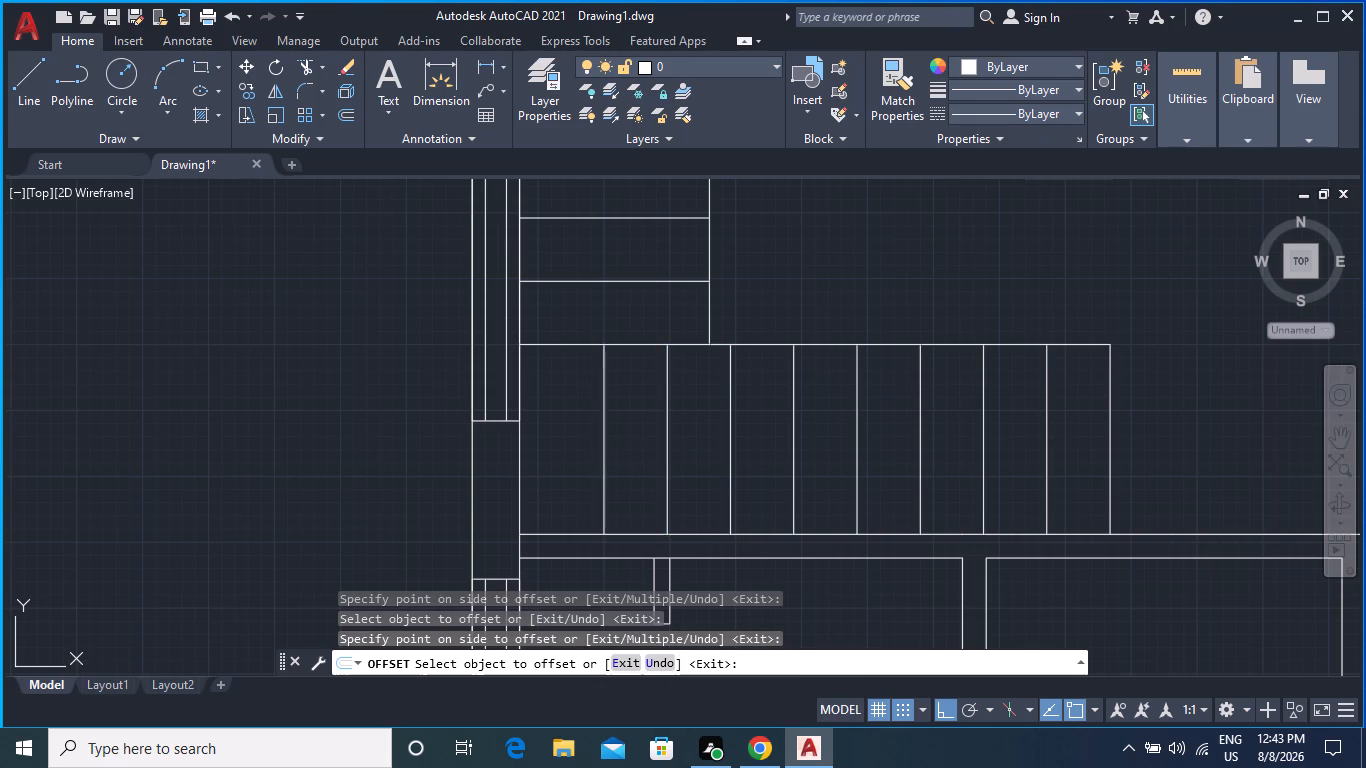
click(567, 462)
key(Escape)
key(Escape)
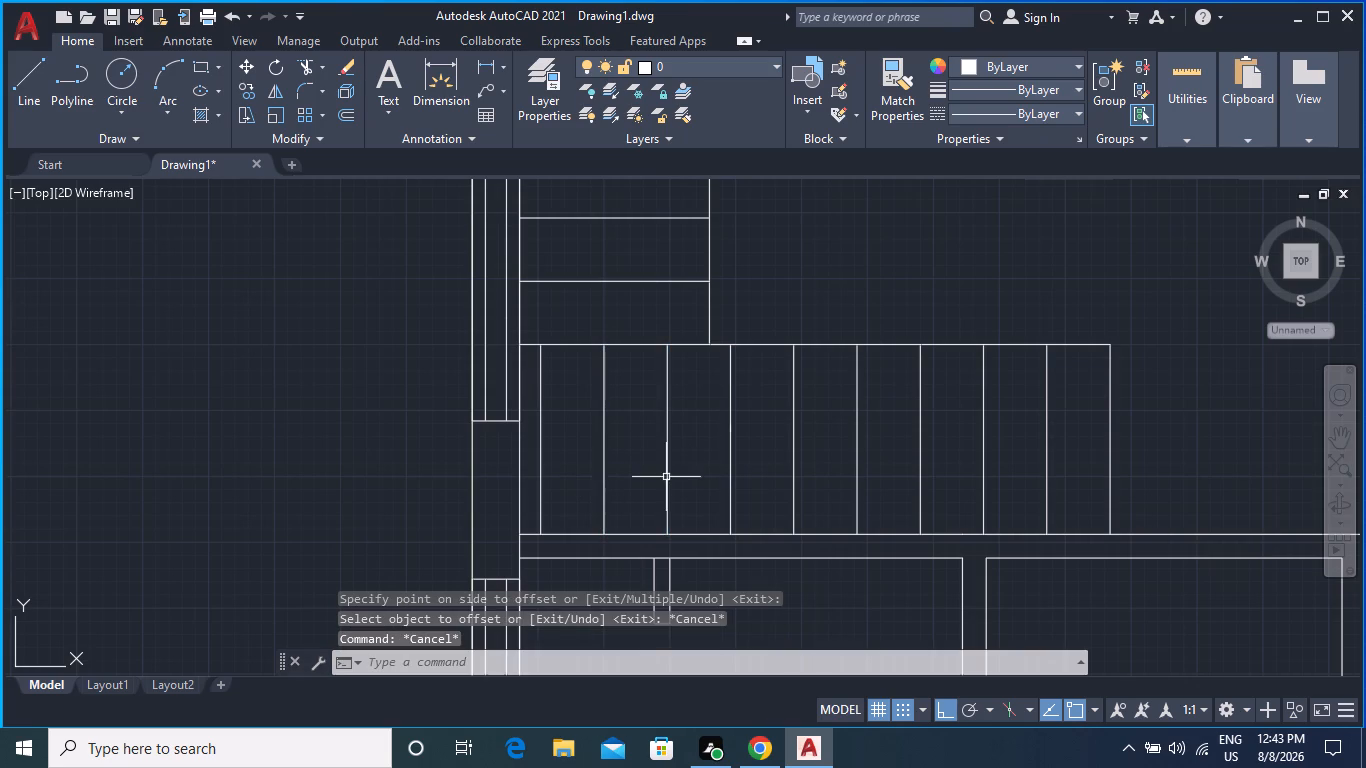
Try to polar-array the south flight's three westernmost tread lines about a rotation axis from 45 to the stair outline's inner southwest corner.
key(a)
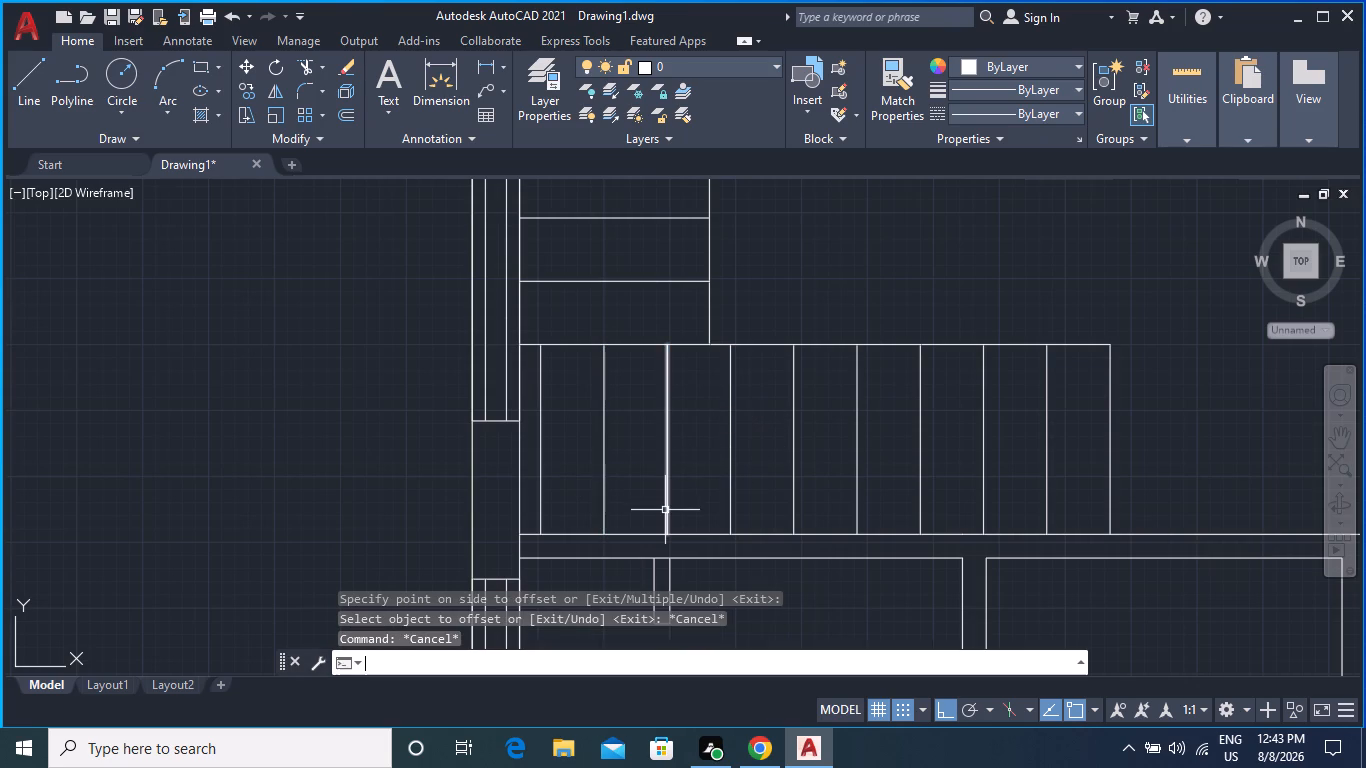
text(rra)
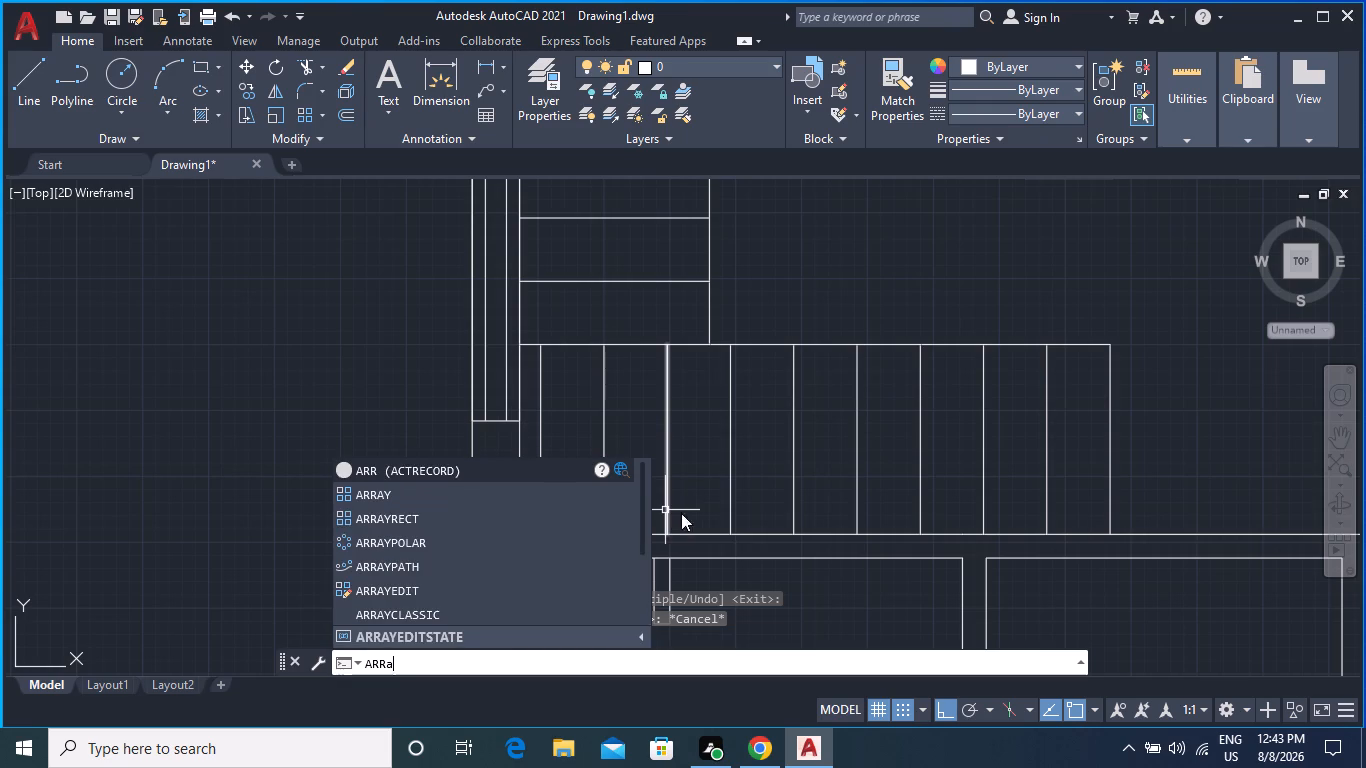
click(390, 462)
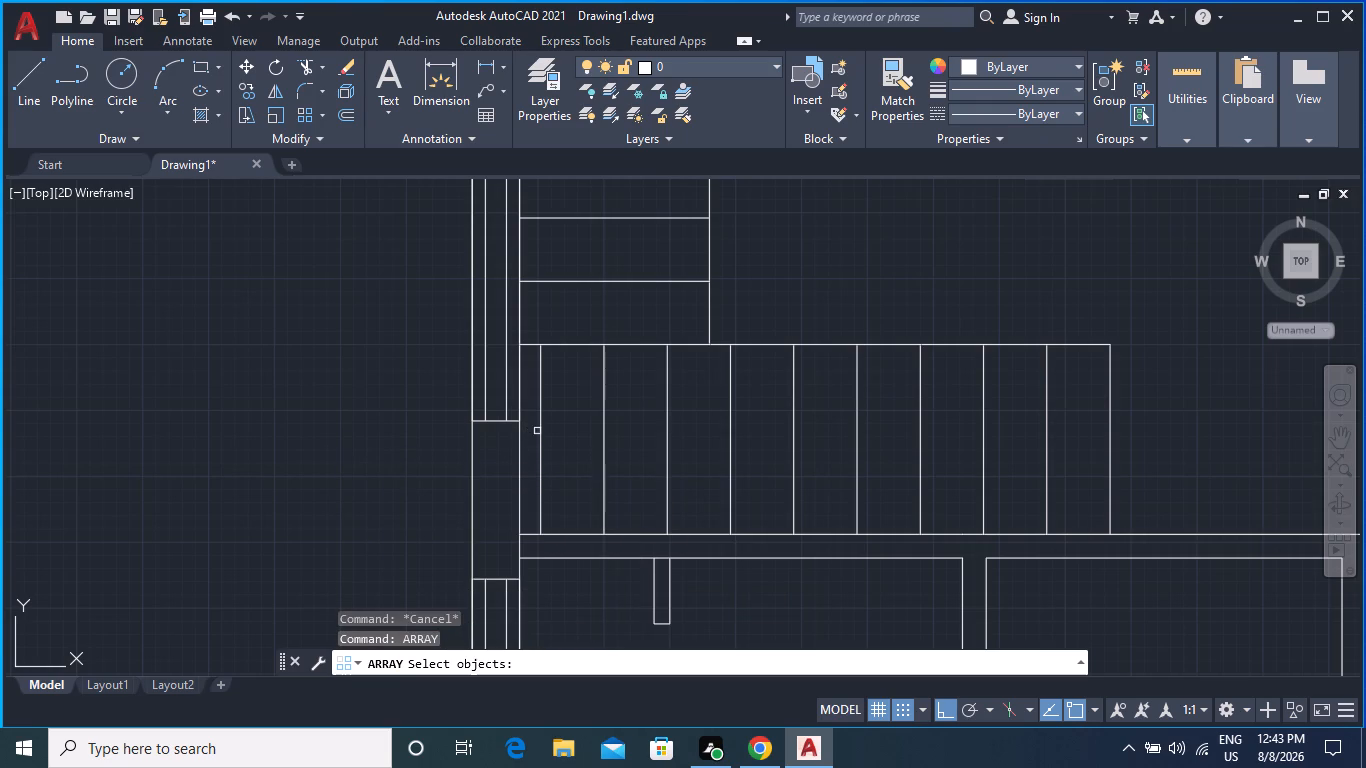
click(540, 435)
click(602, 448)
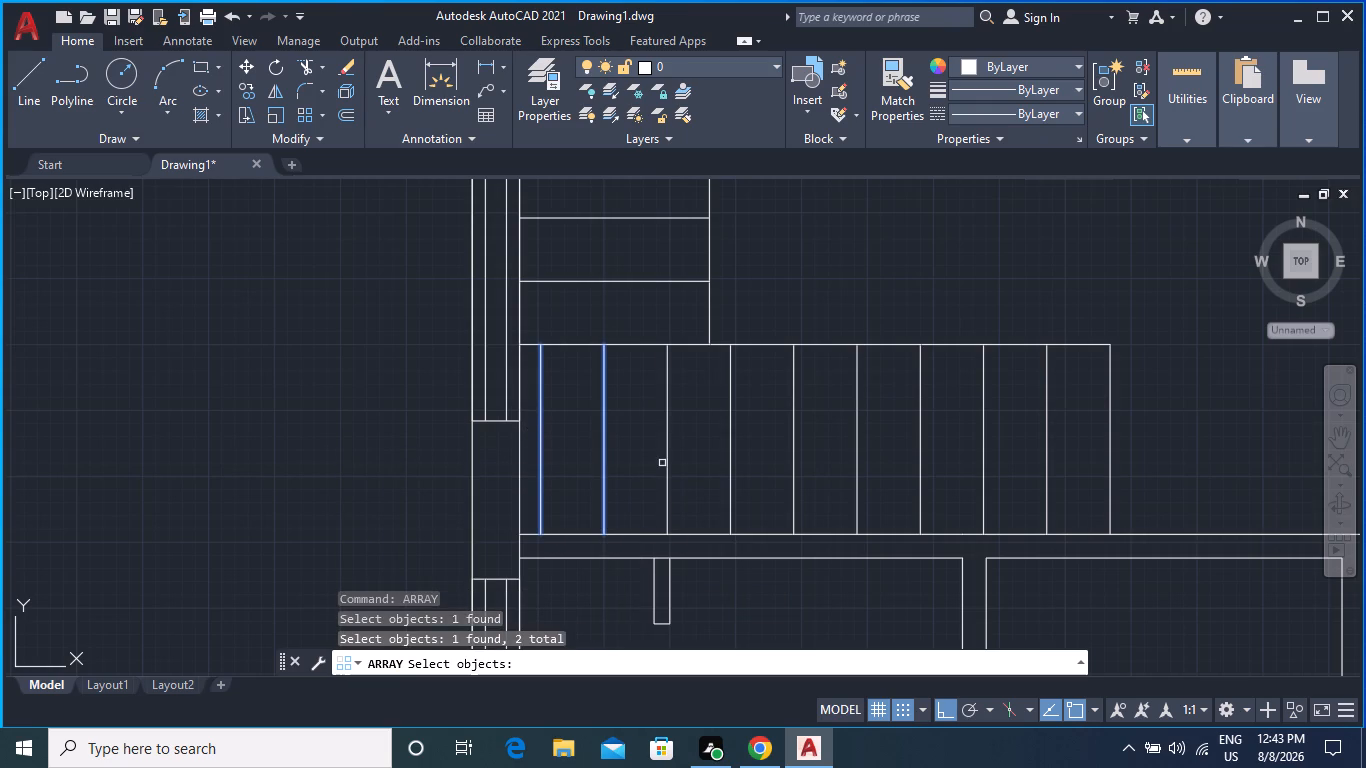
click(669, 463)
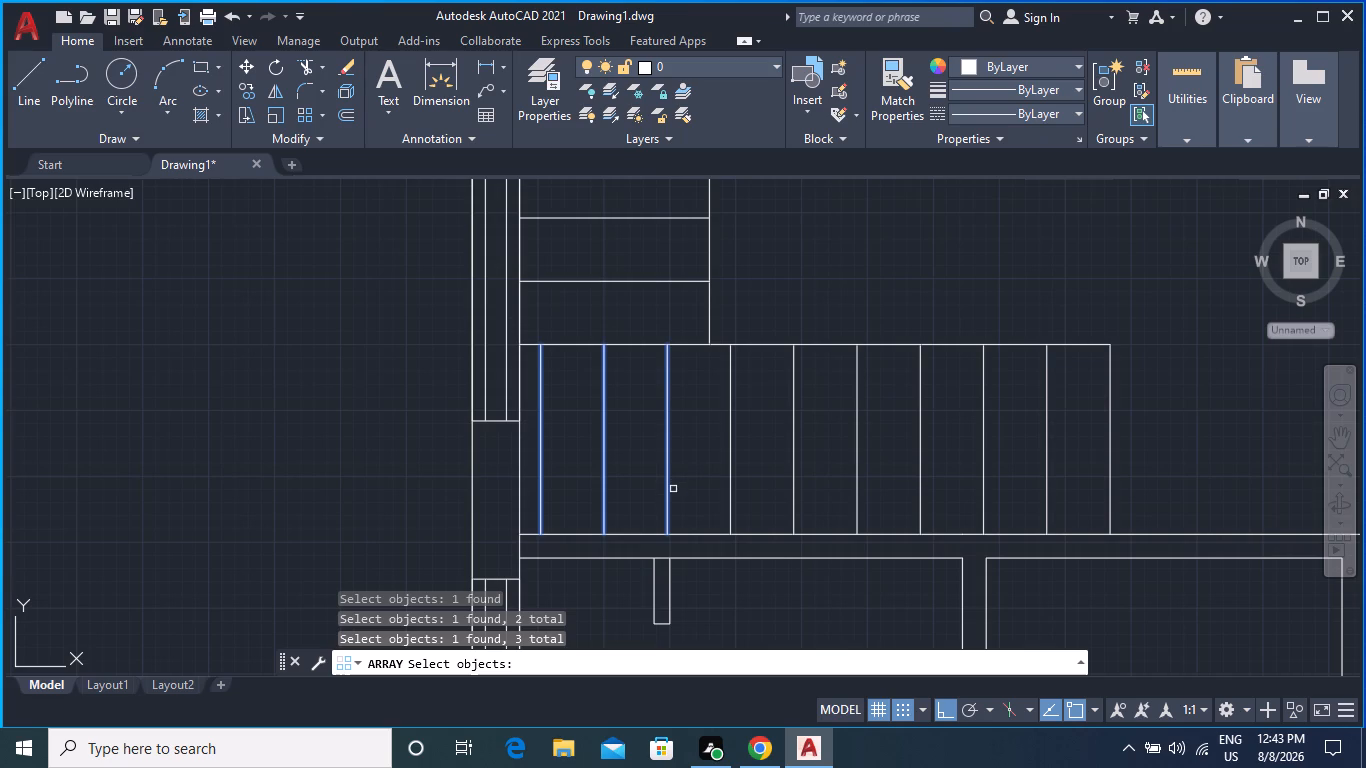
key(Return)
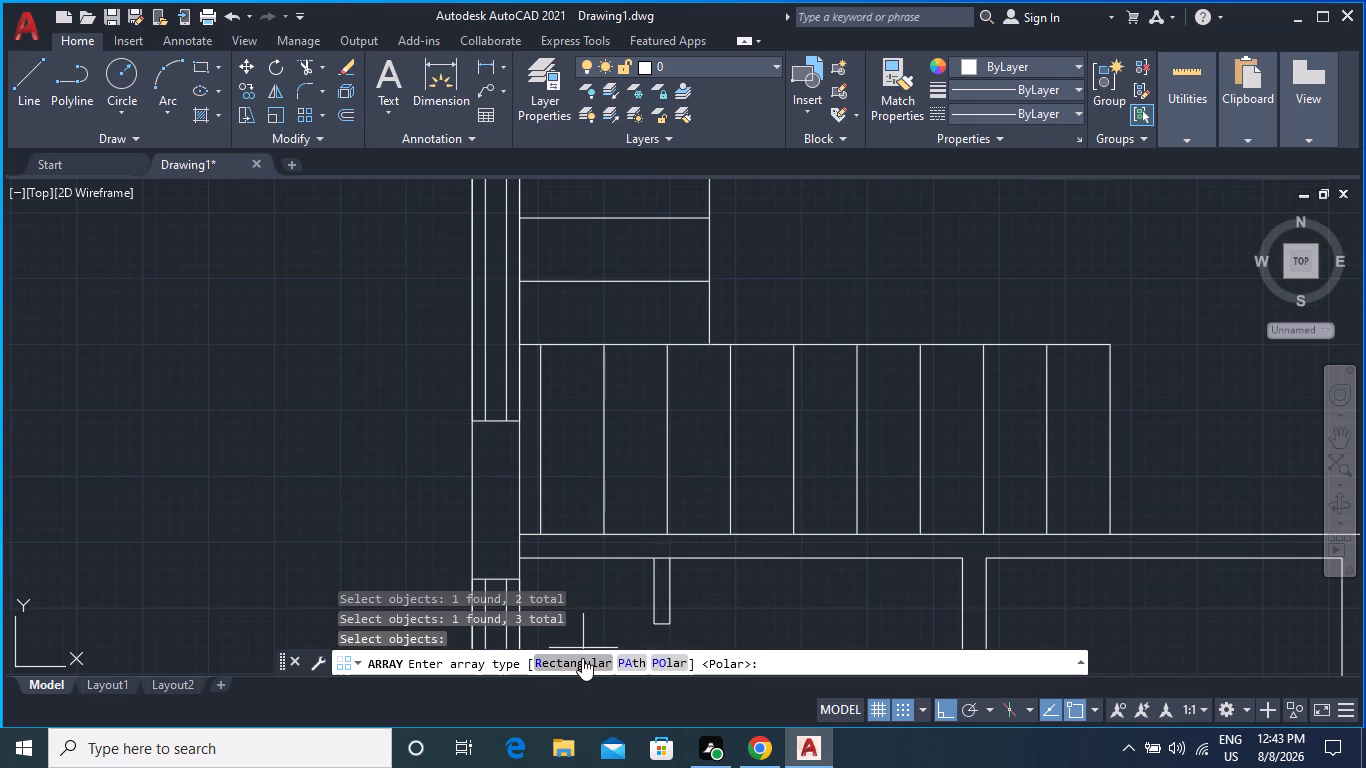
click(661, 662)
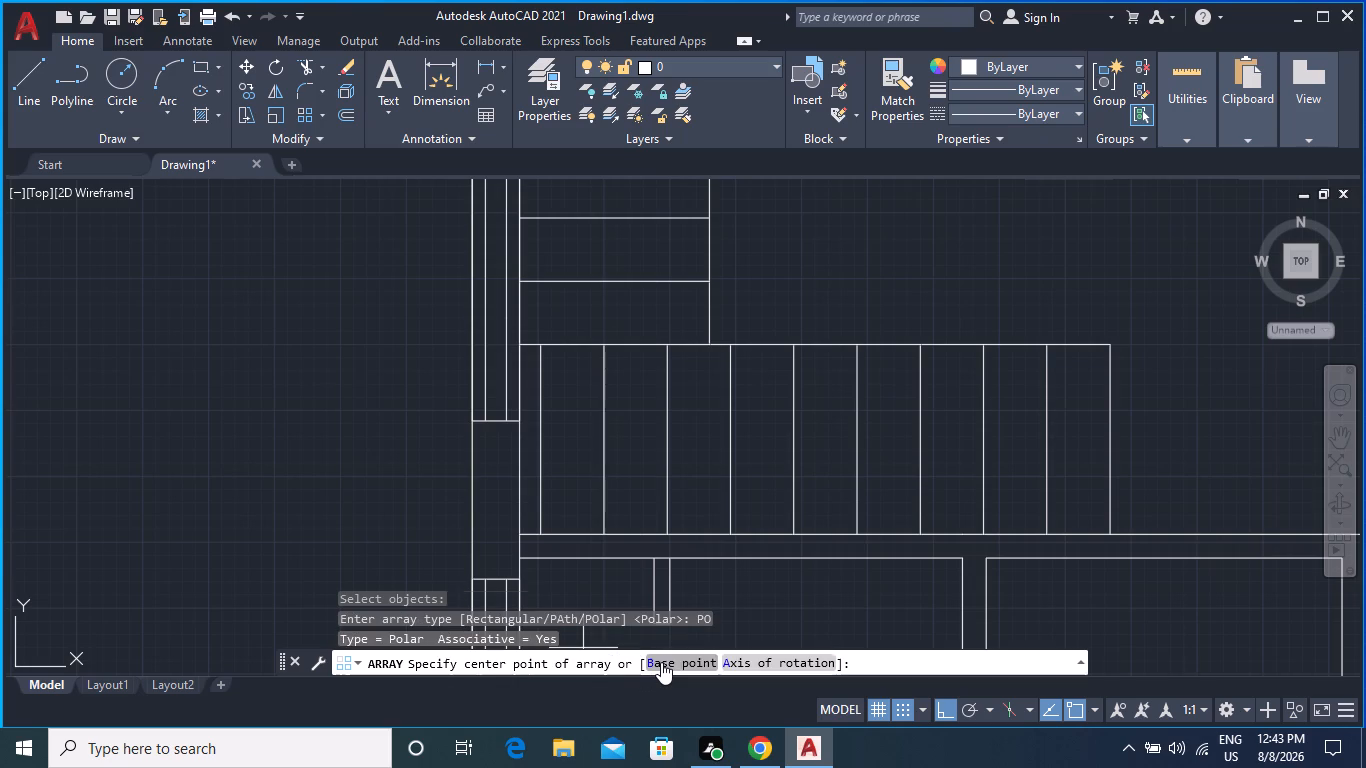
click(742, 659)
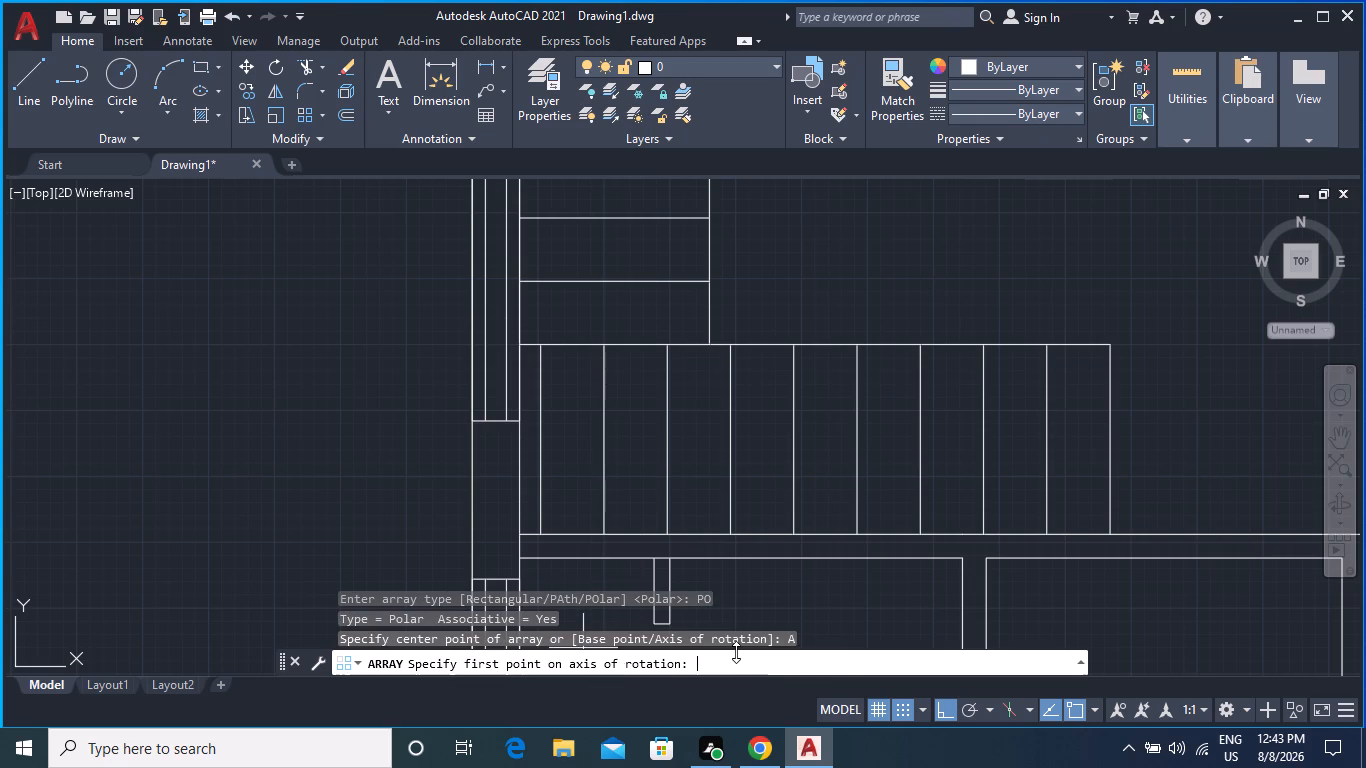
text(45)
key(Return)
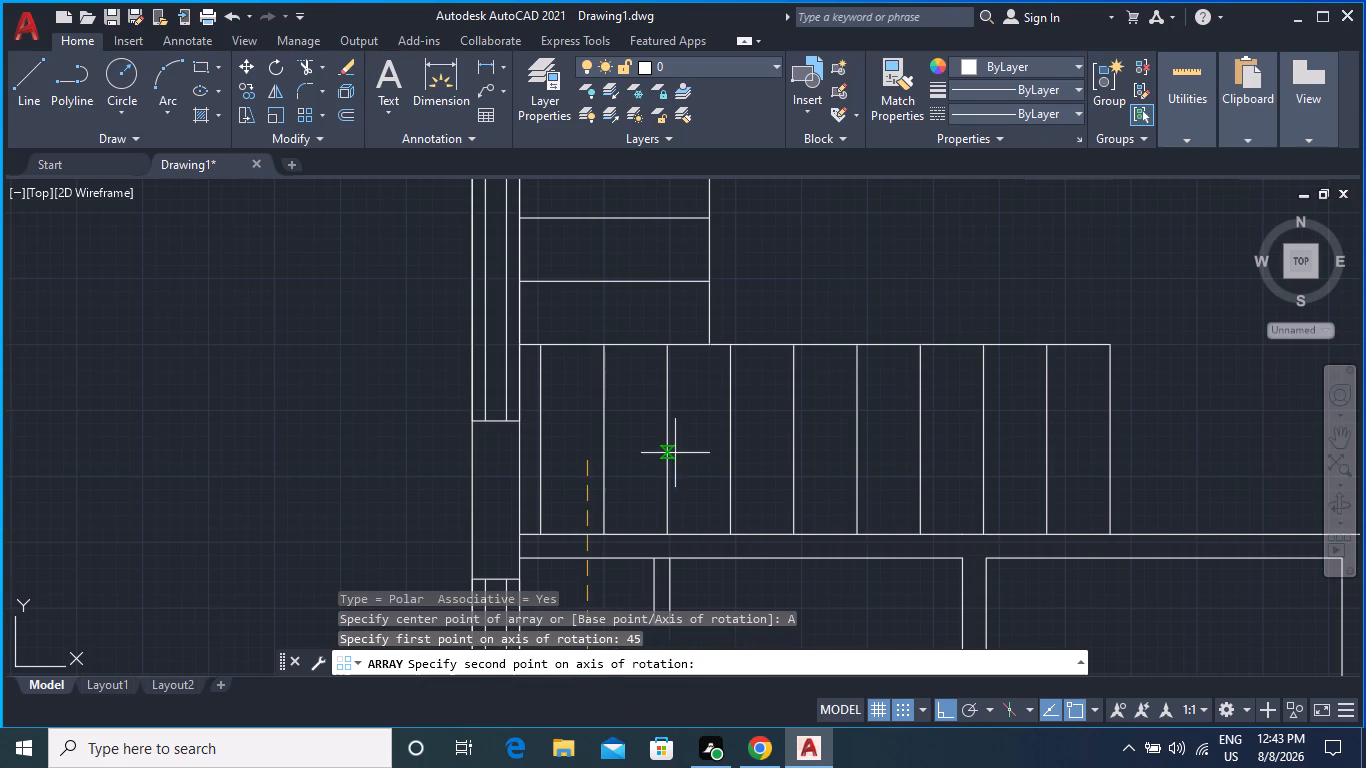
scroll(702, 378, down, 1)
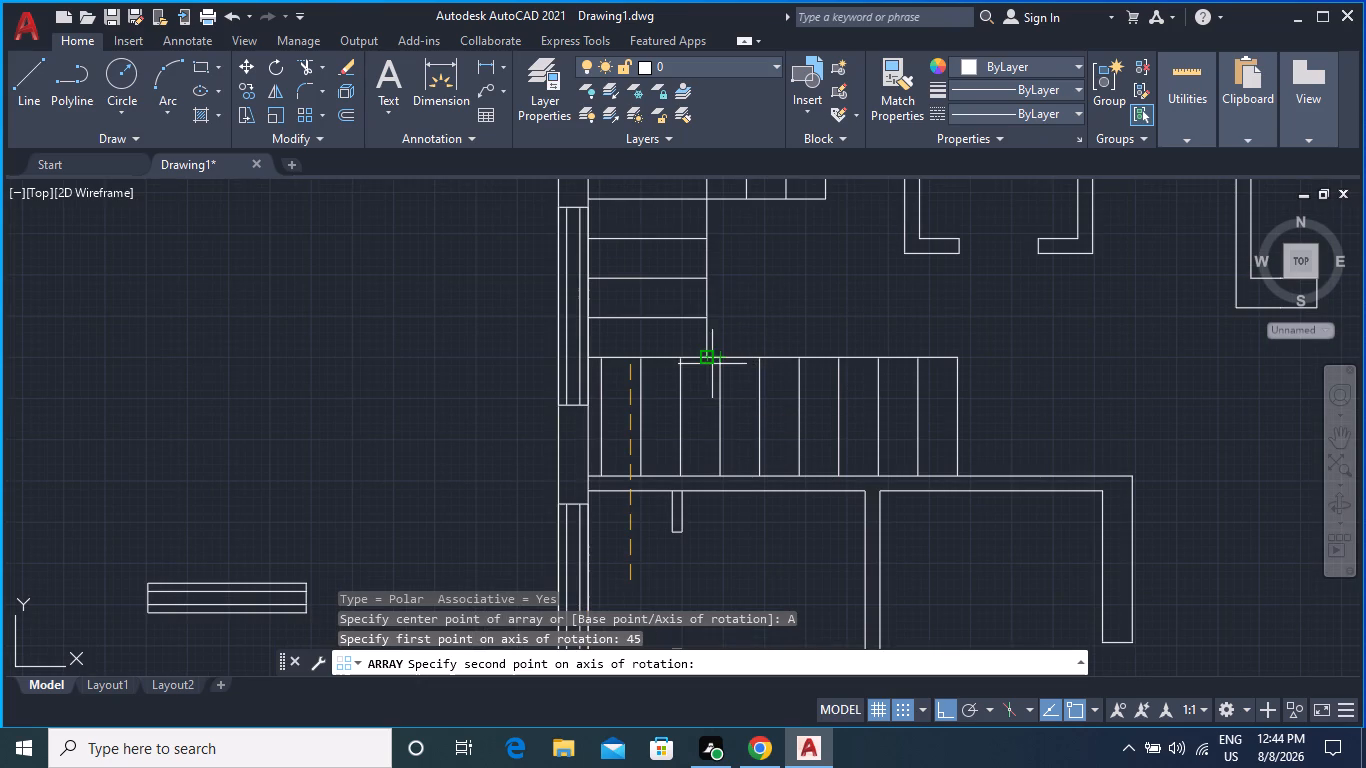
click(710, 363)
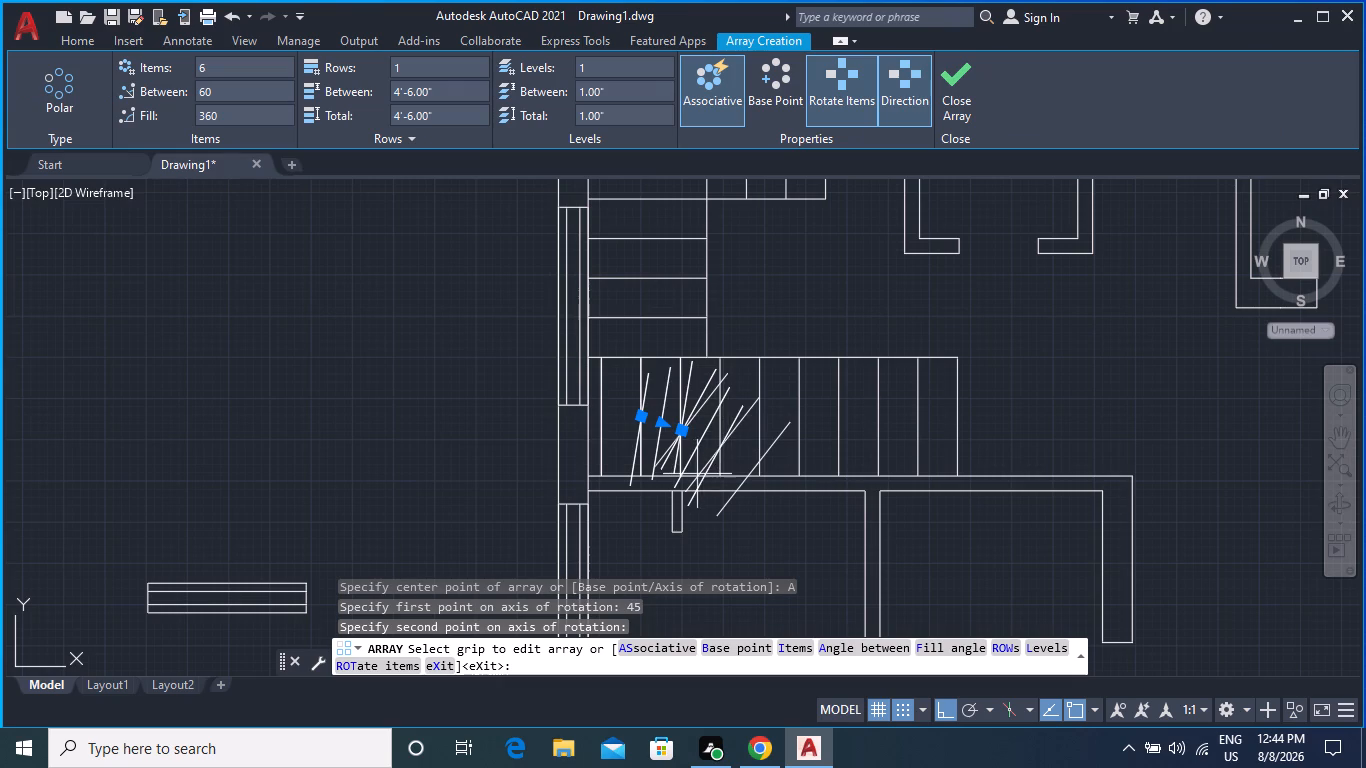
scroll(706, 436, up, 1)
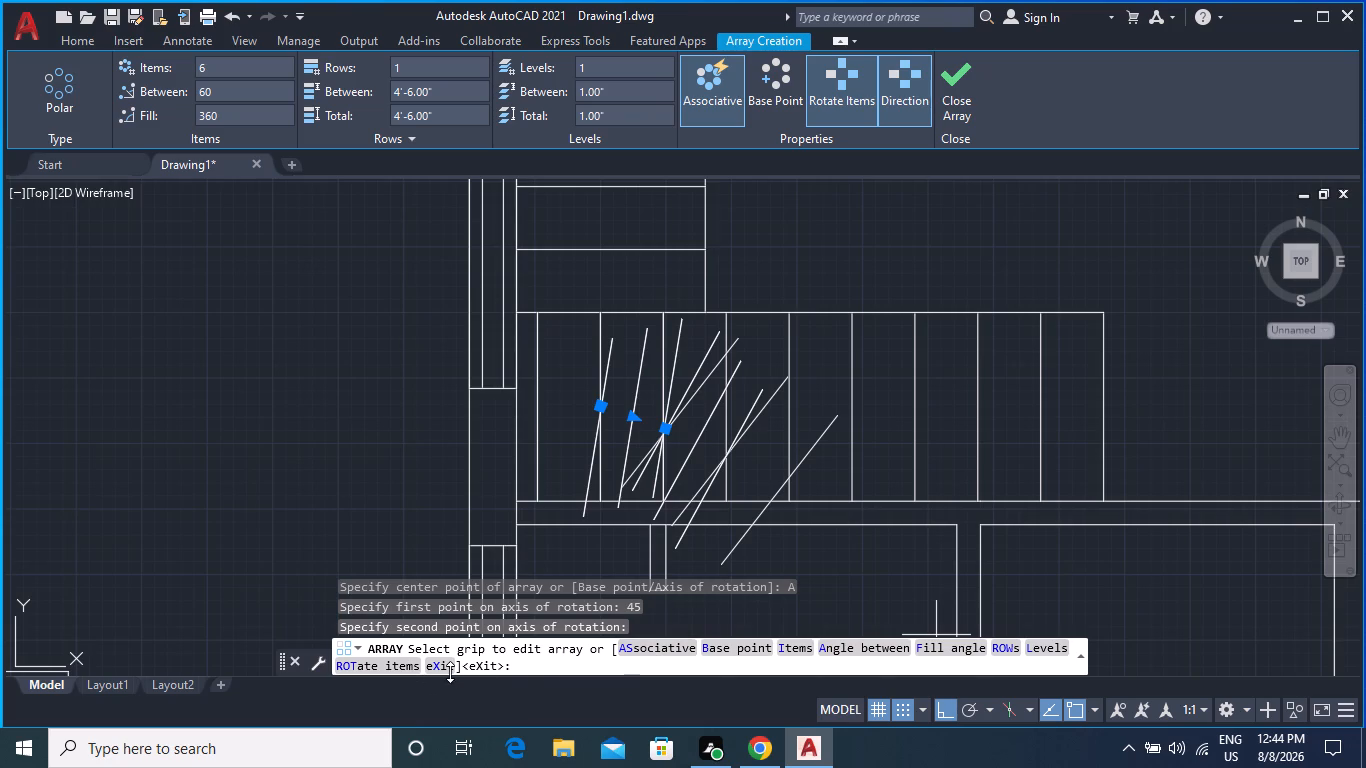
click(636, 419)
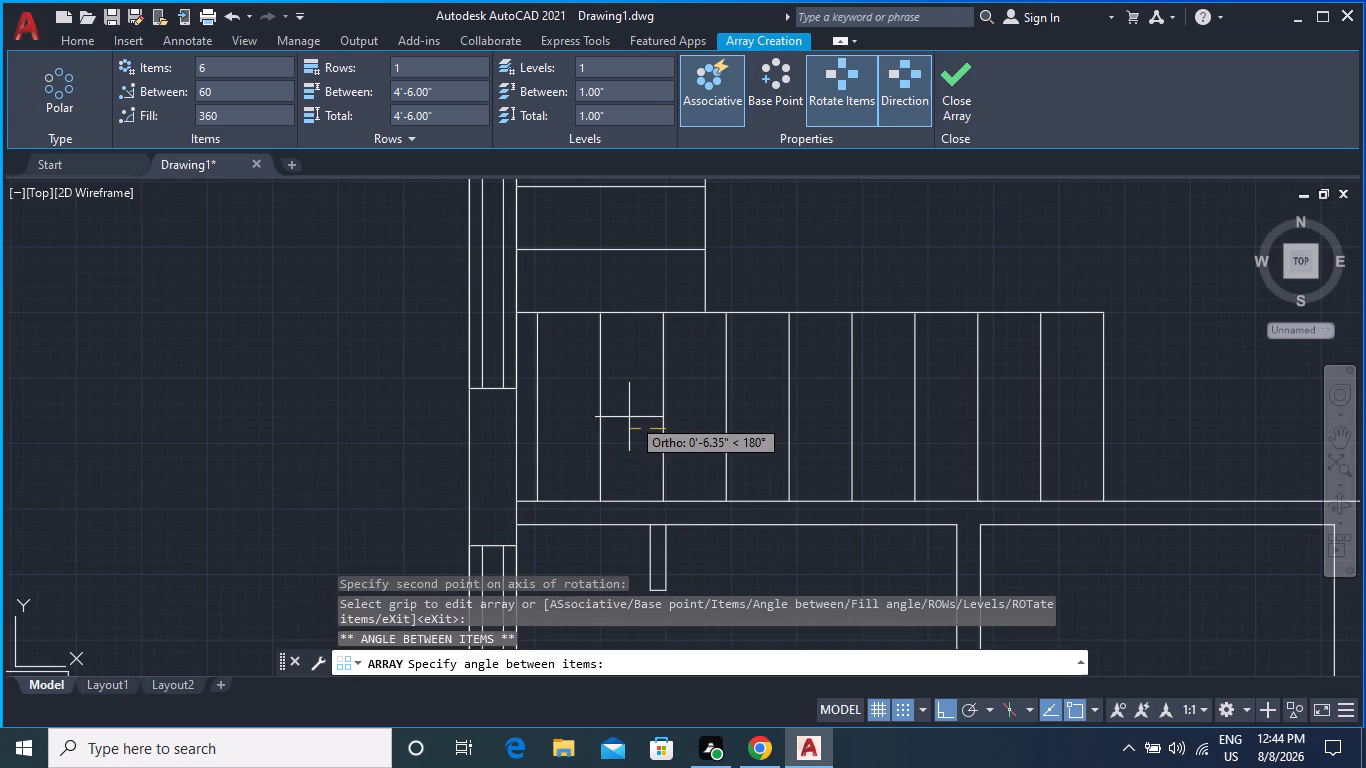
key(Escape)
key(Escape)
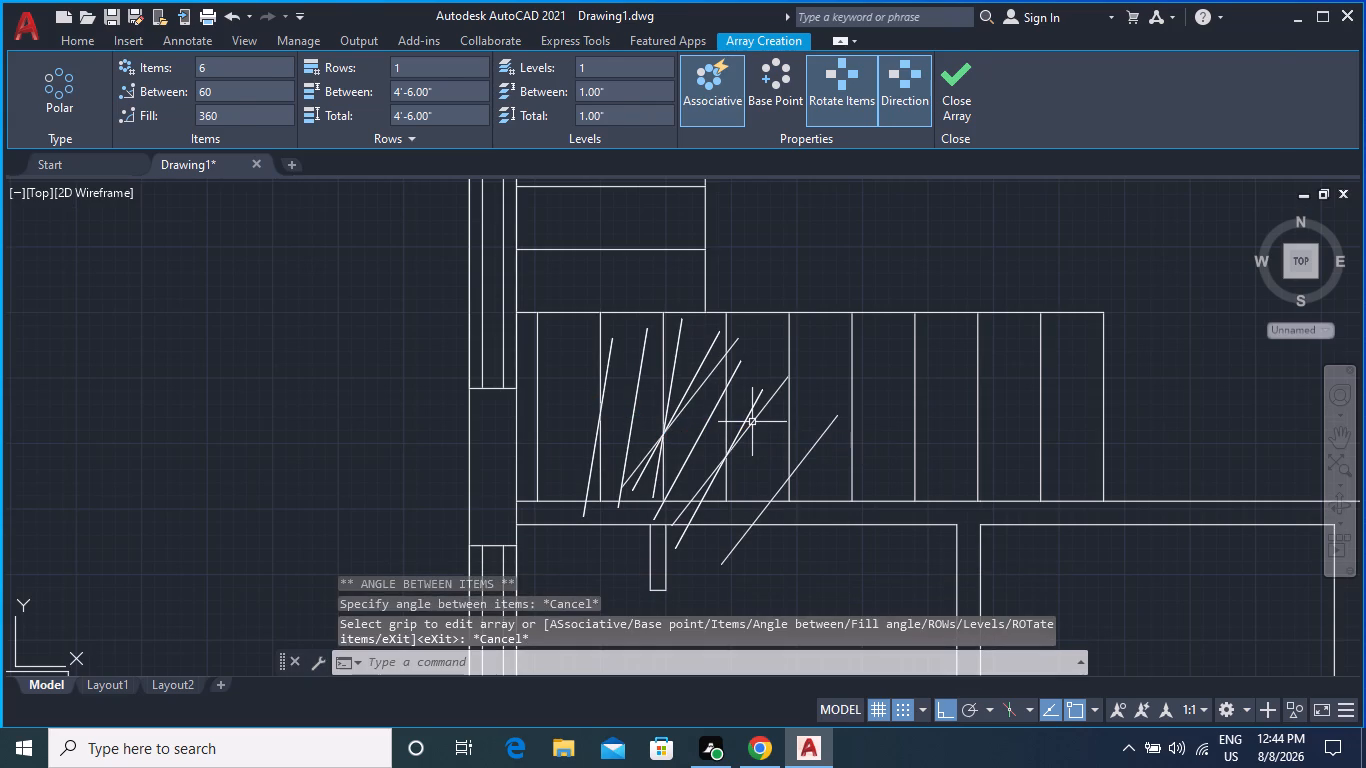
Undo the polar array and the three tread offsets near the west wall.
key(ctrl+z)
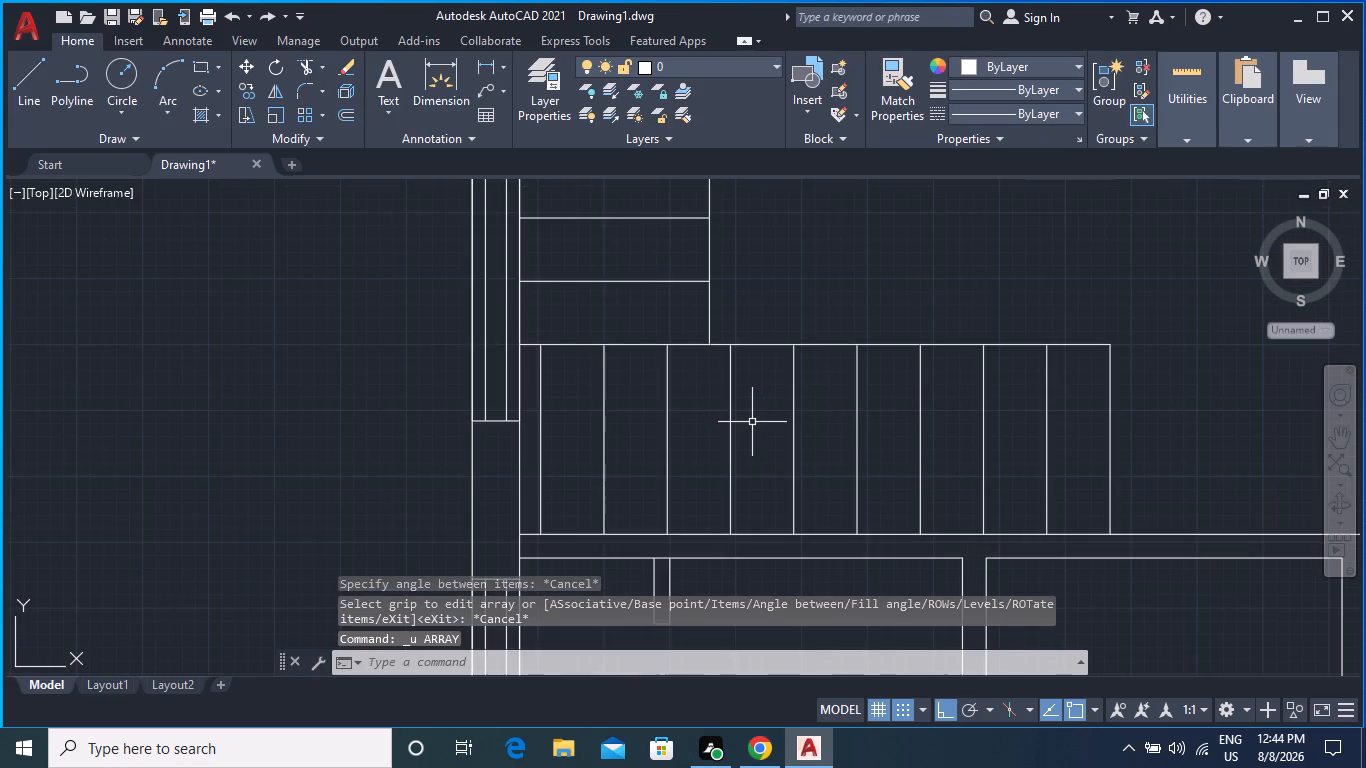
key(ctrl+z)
Examine the U-shaped stair's flights and the empty southwest turn between the west and south flights.
scroll(738, 405, down, 1)
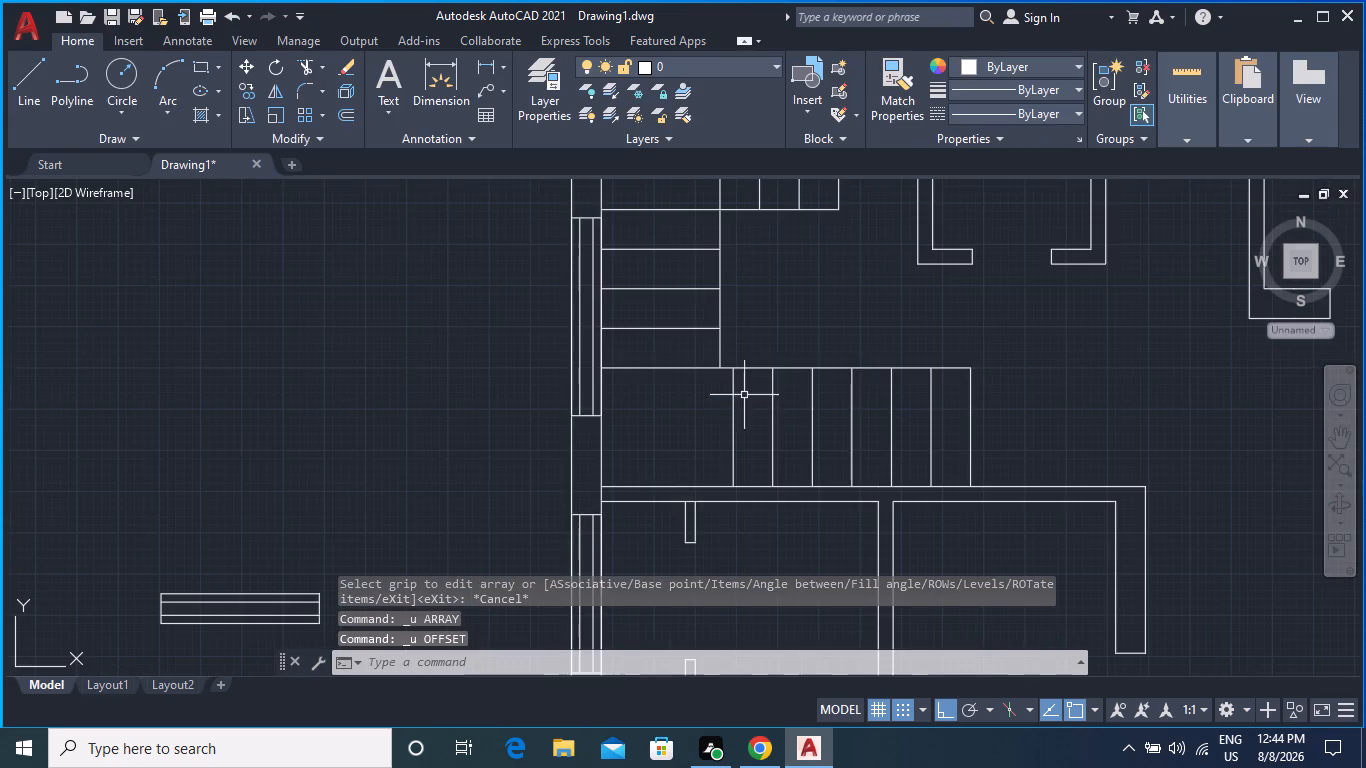
middle_drag(750, 358, 748, 485)
middle_drag(754, 432, 744, 452)
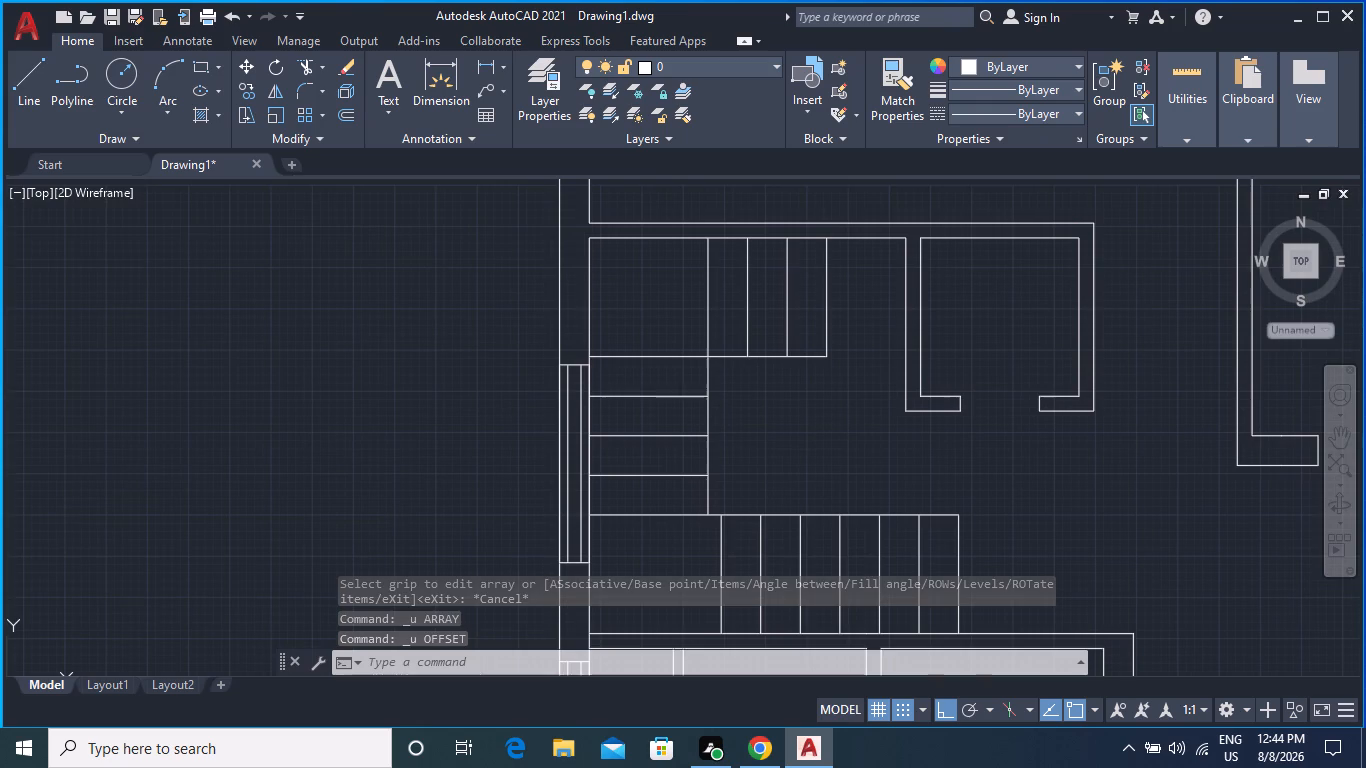
middle_drag(744, 452, 733, 459)
middle_drag(745, 454, 703, 404)
scroll(703, 404, down, 1)
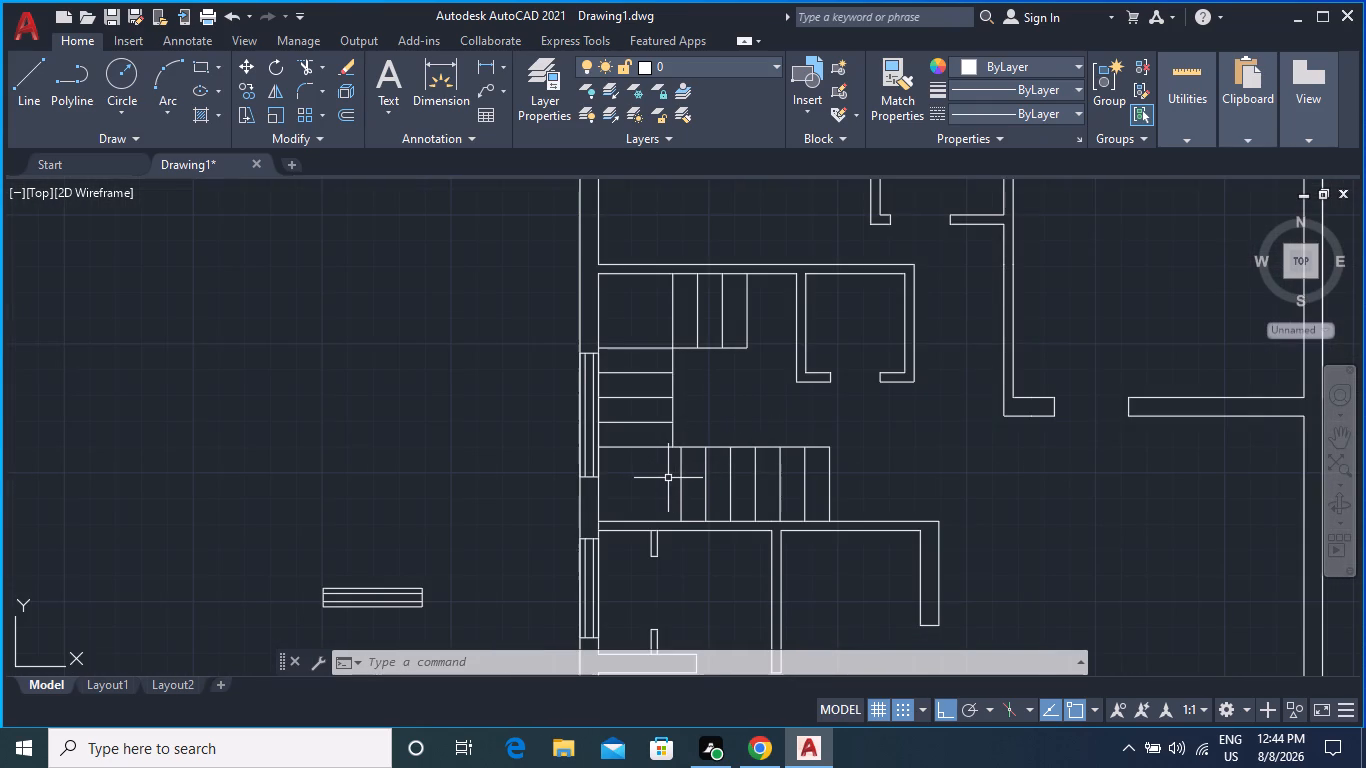
middle_drag(743, 422, 696, 414)
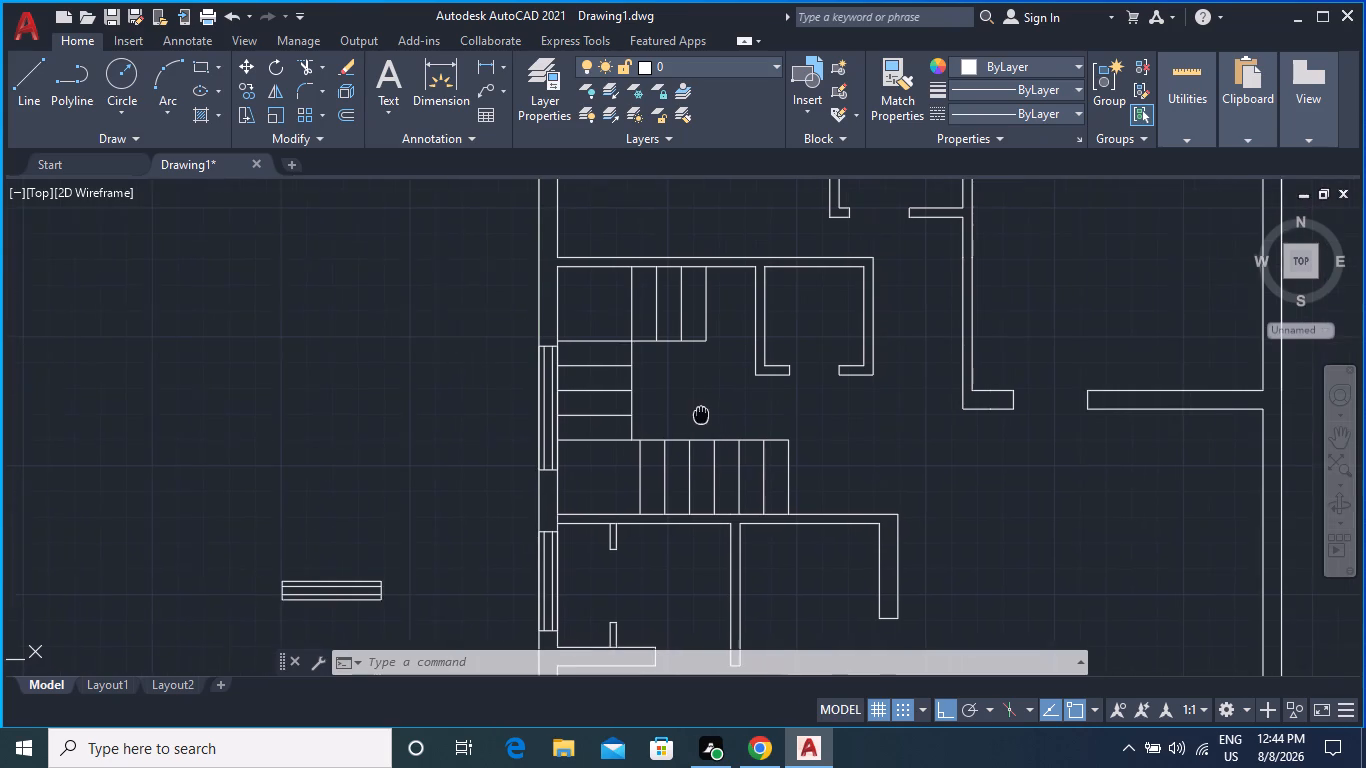
middle_drag(696, 414, 662, 414)
middle_drag(709, 414, 684, 442)
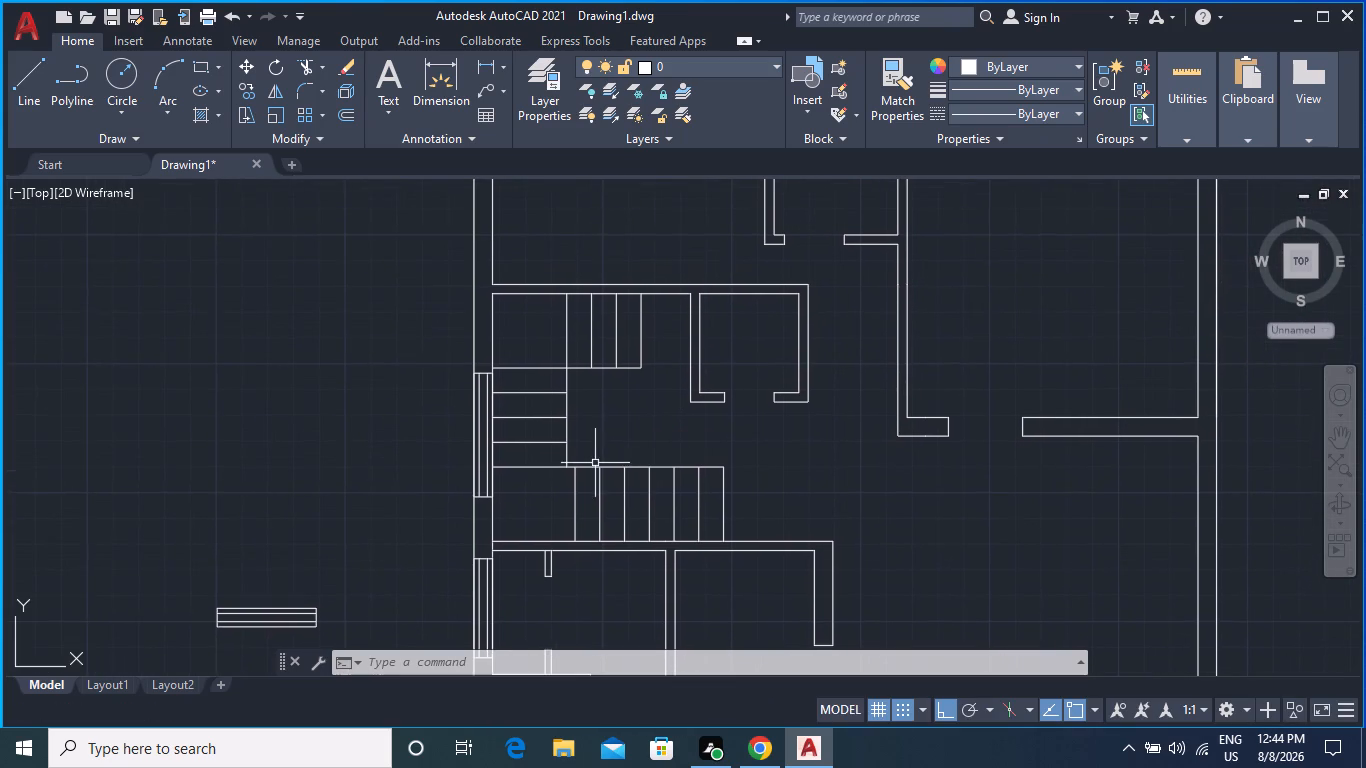
scroll(588, 462, up, 1)
middle_drag(610, 442, 699, 391)
scroll(650, 413, up, 1)
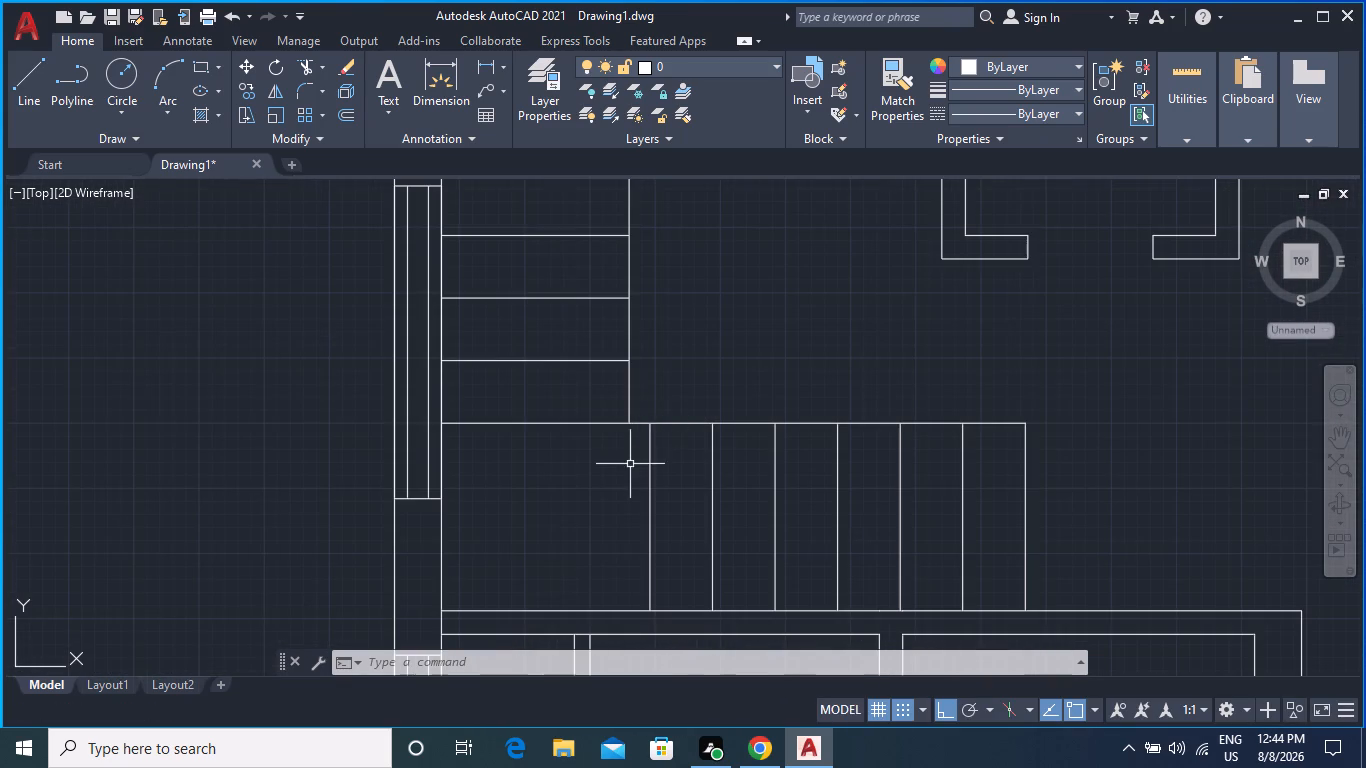
middle_drag(630, 464, 670, 419)
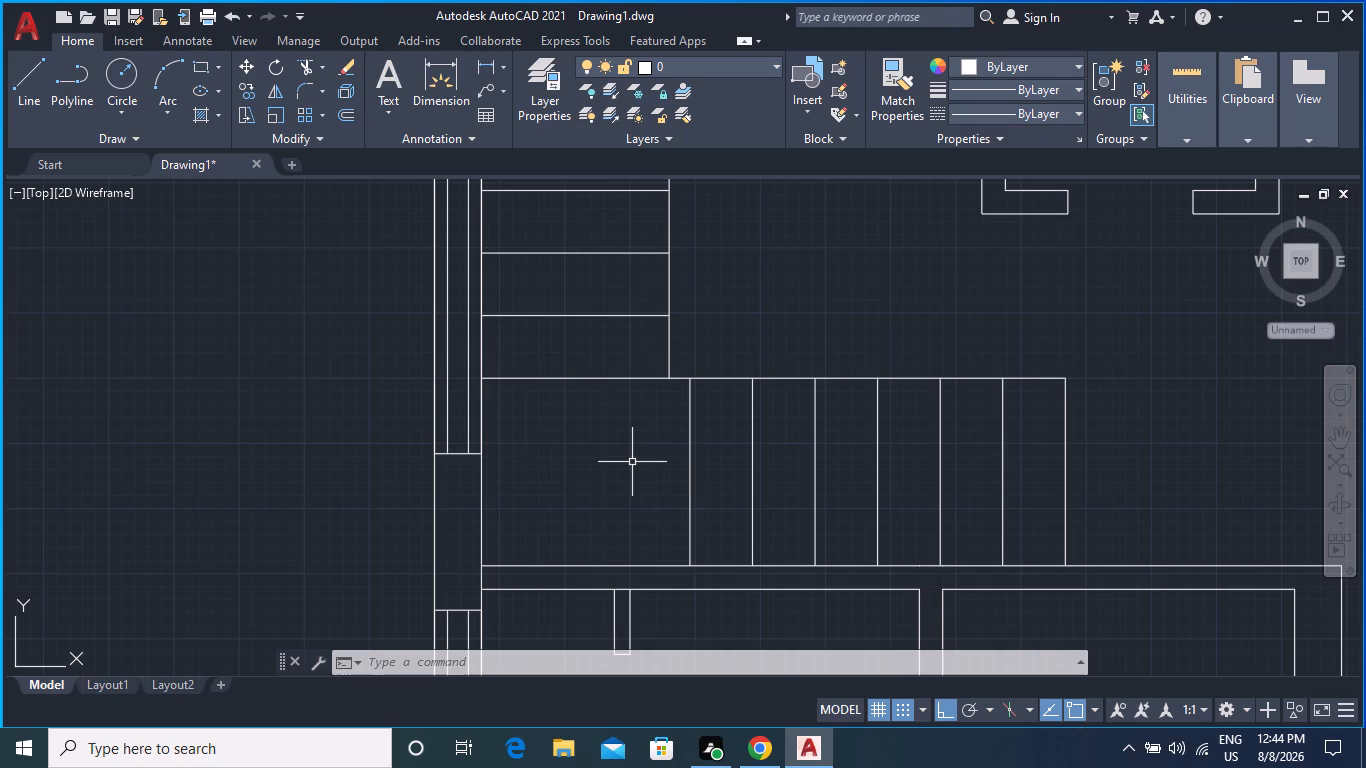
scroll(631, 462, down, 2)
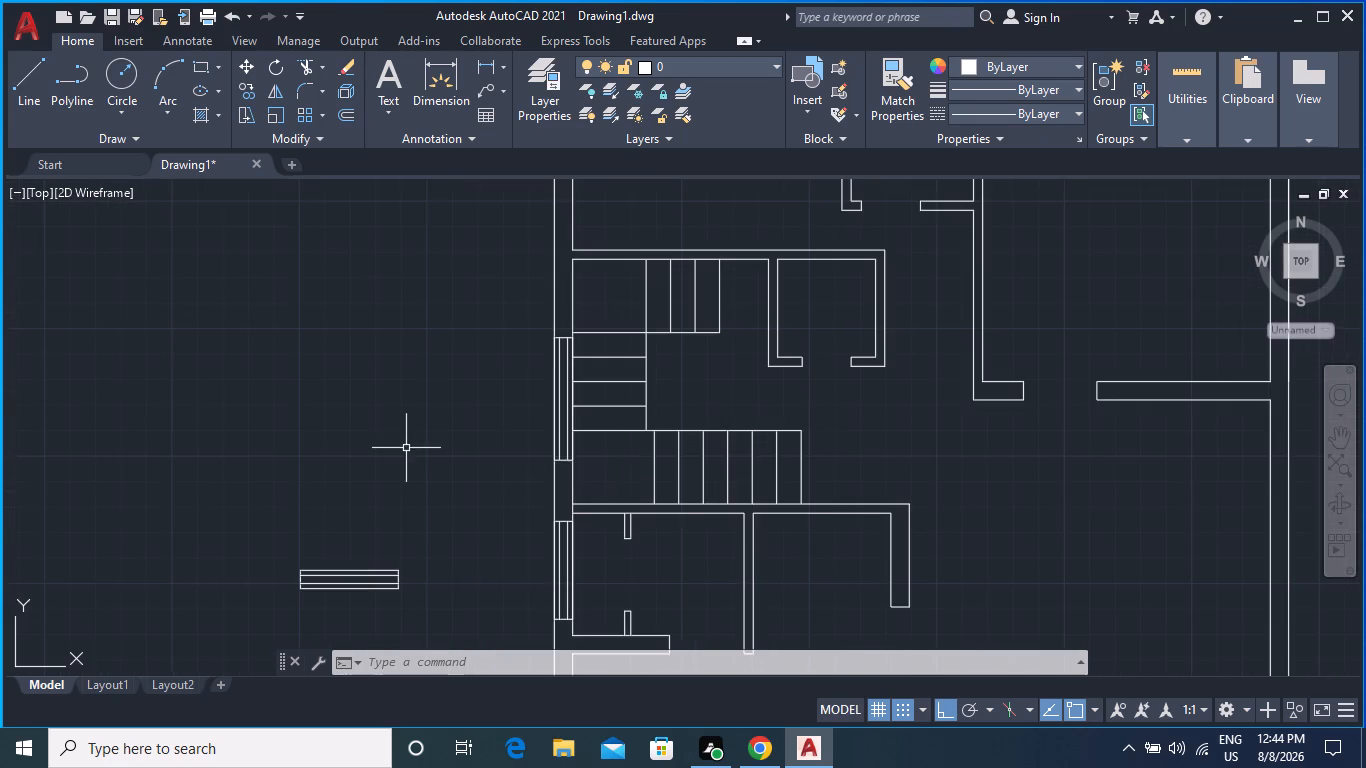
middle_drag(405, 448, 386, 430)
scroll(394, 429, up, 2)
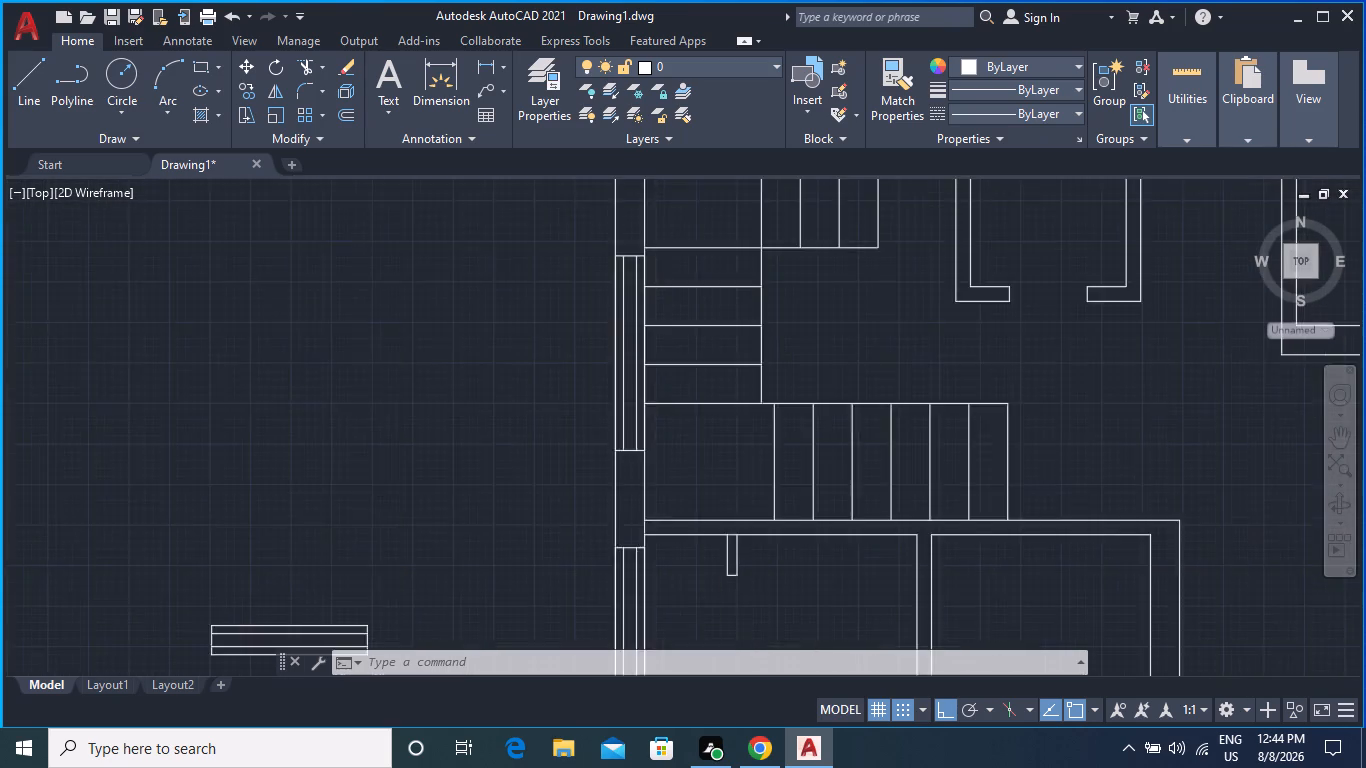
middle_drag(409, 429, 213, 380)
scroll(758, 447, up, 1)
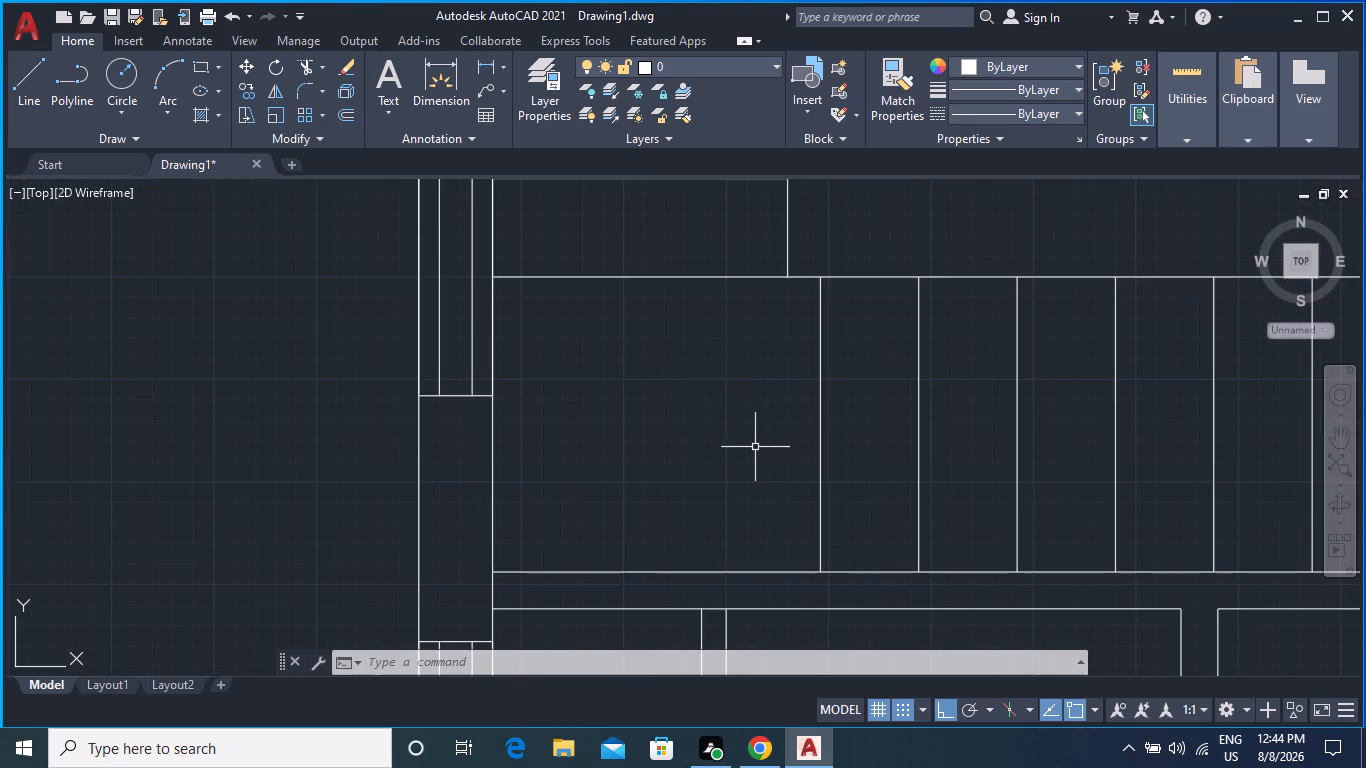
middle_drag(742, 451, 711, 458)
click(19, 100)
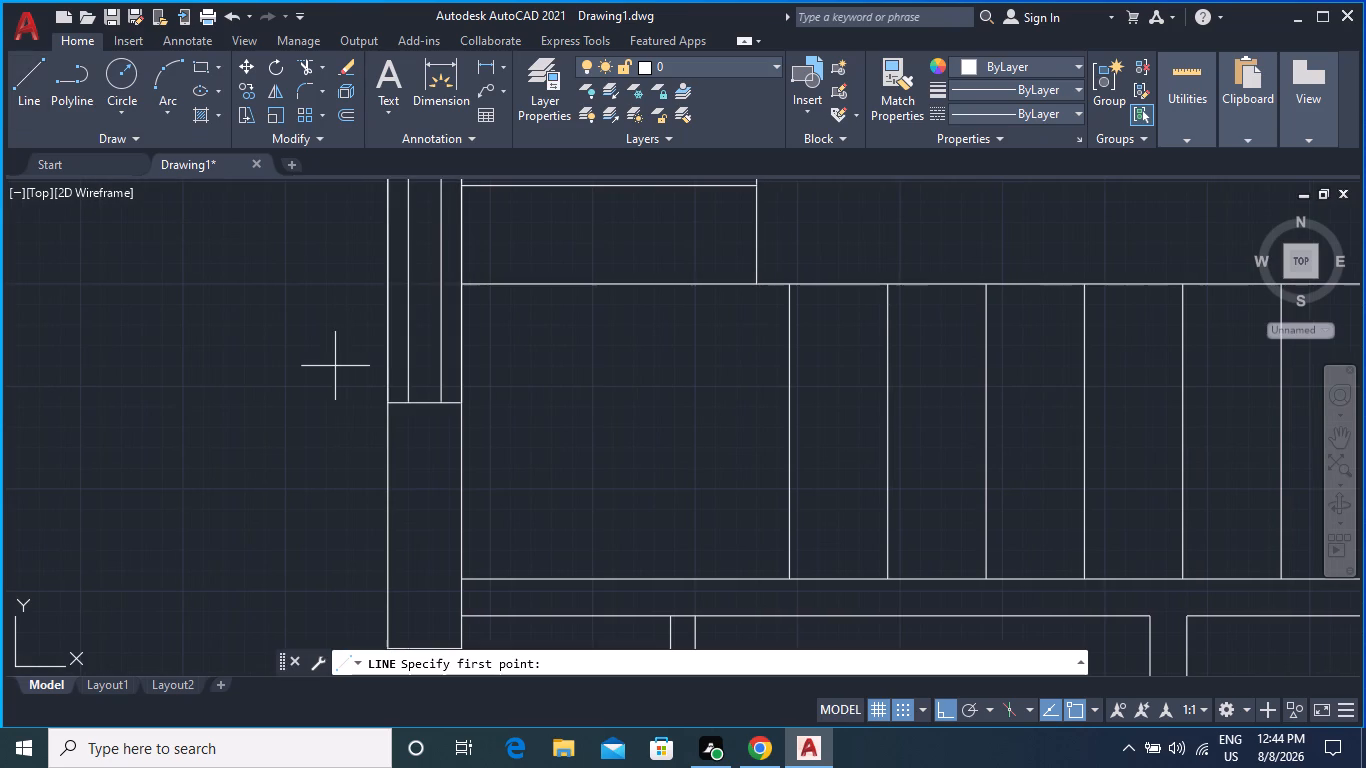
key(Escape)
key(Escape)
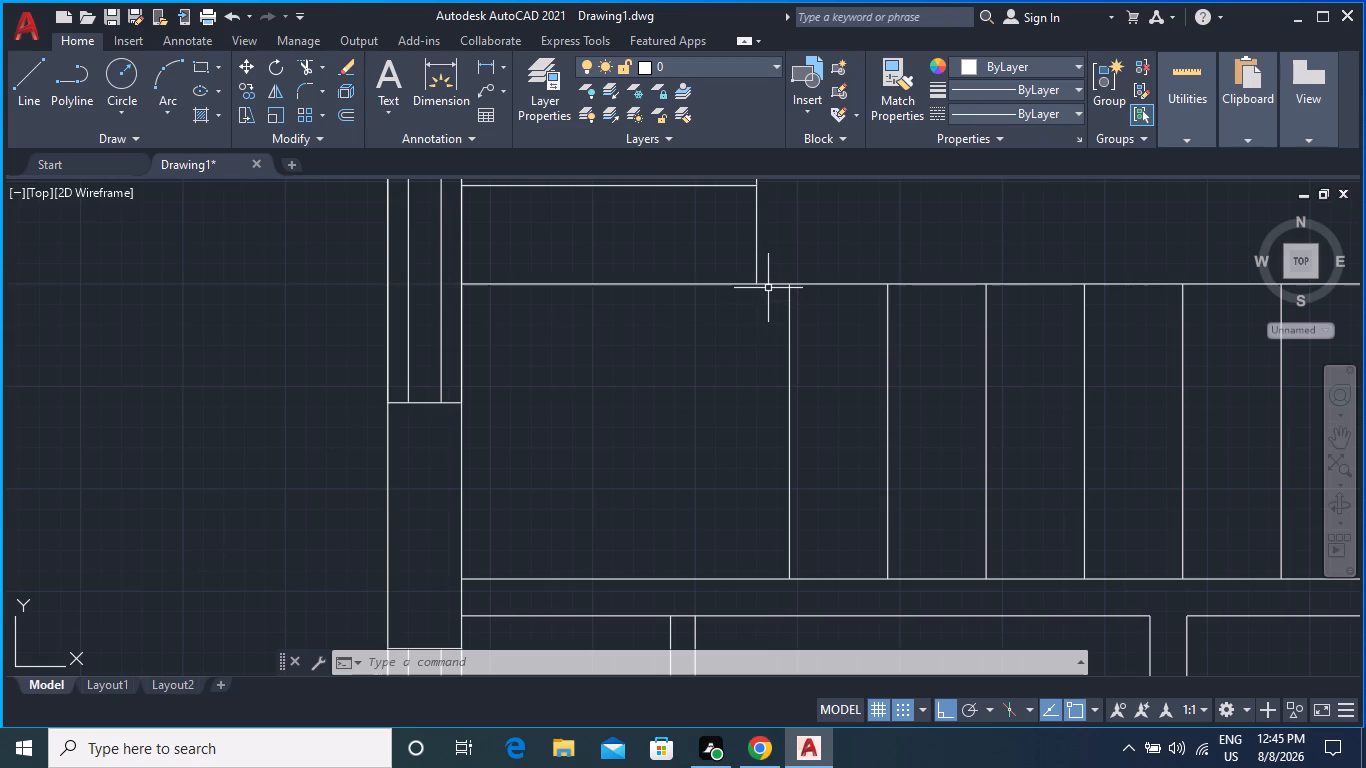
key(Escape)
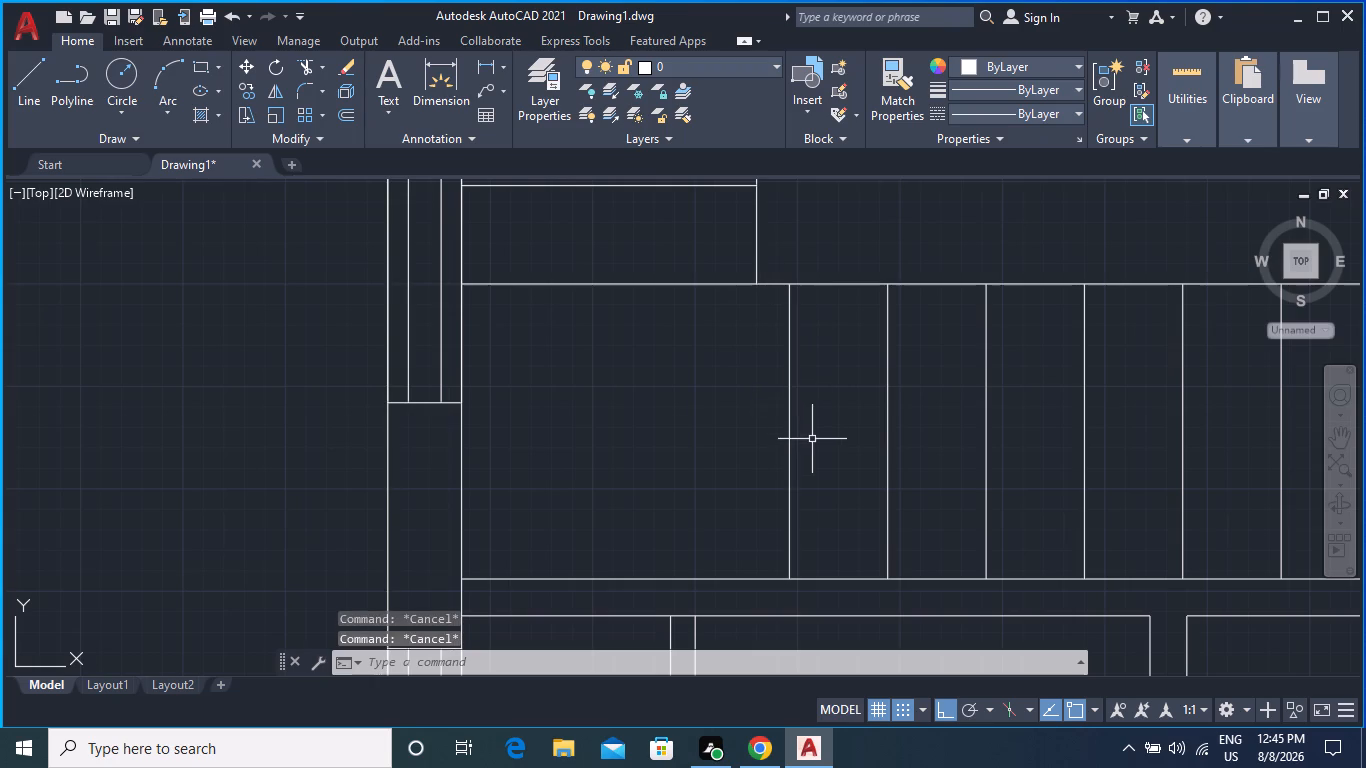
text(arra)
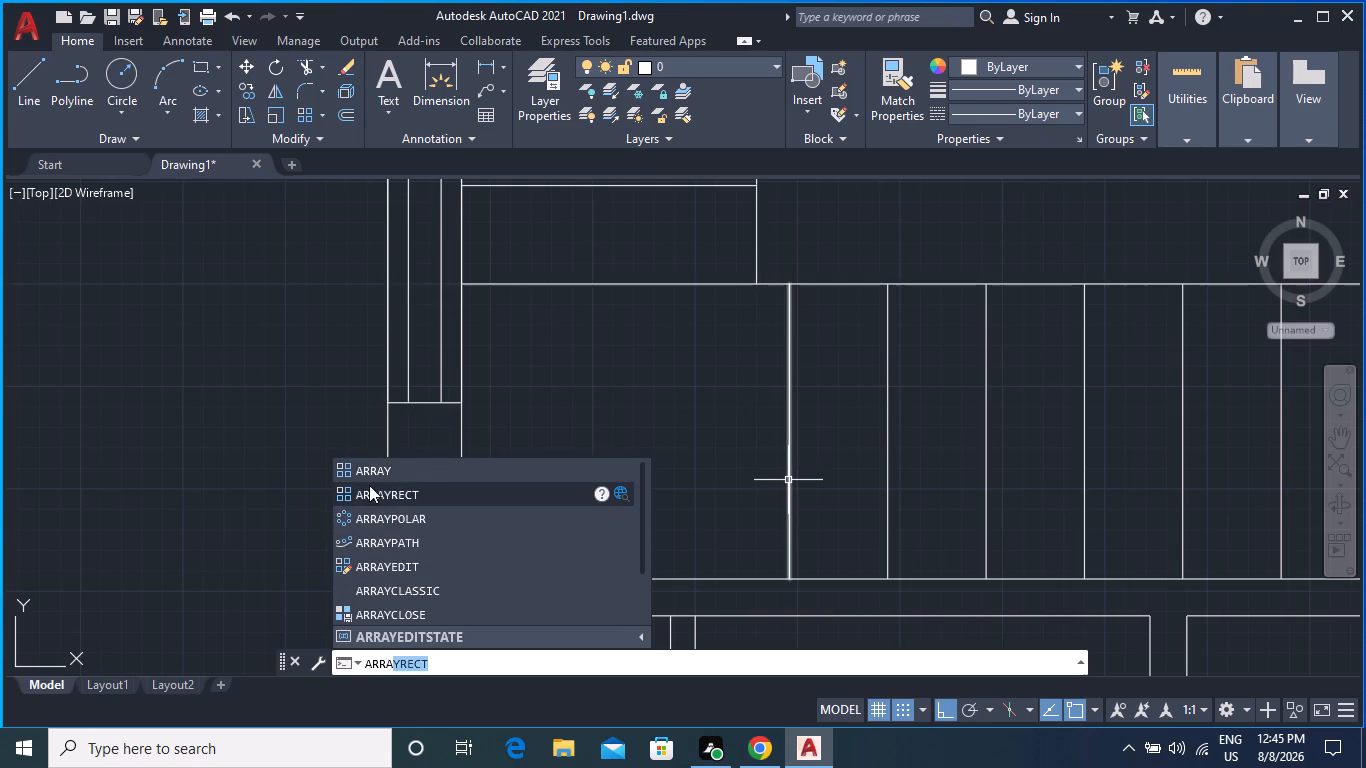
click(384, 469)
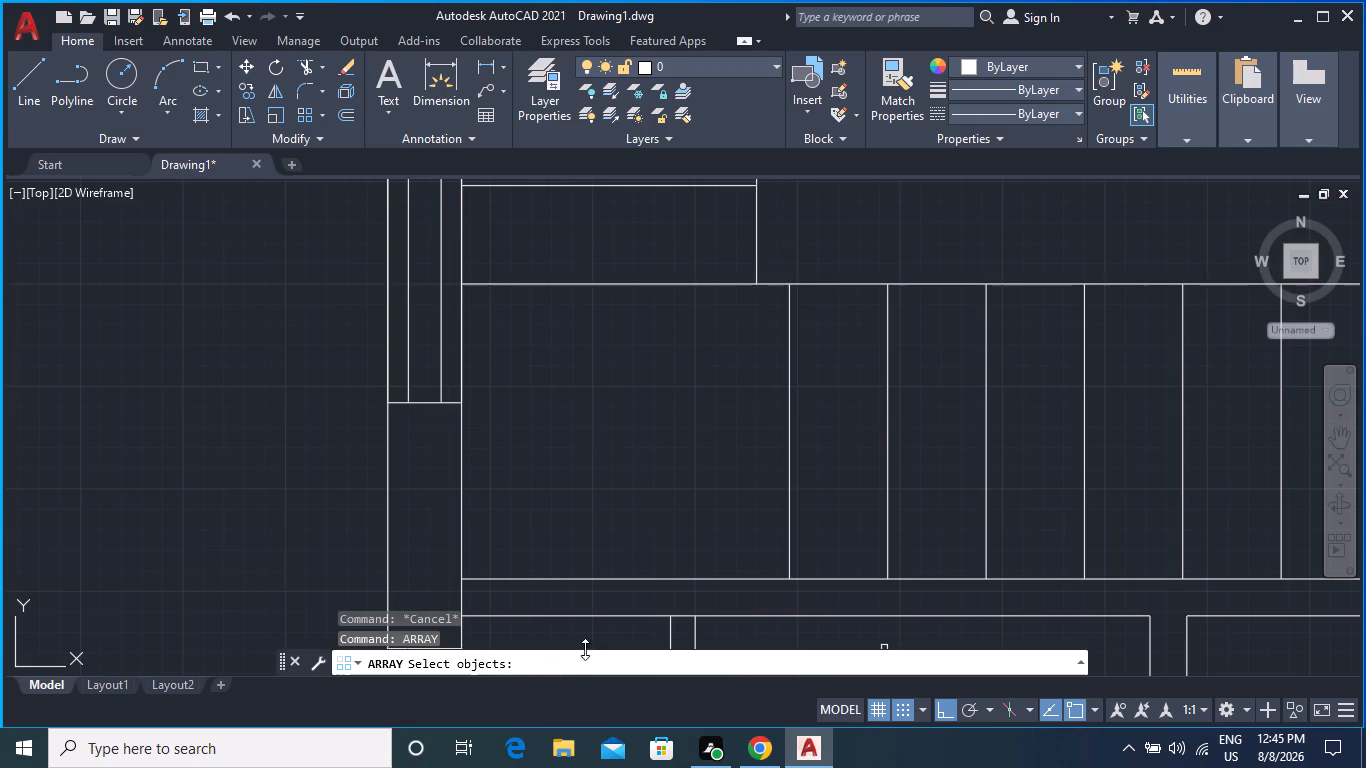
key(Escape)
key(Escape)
Offset the south flight's westernmost tread line toward the west wall three times in succession, at 1' spacing.
key(o)
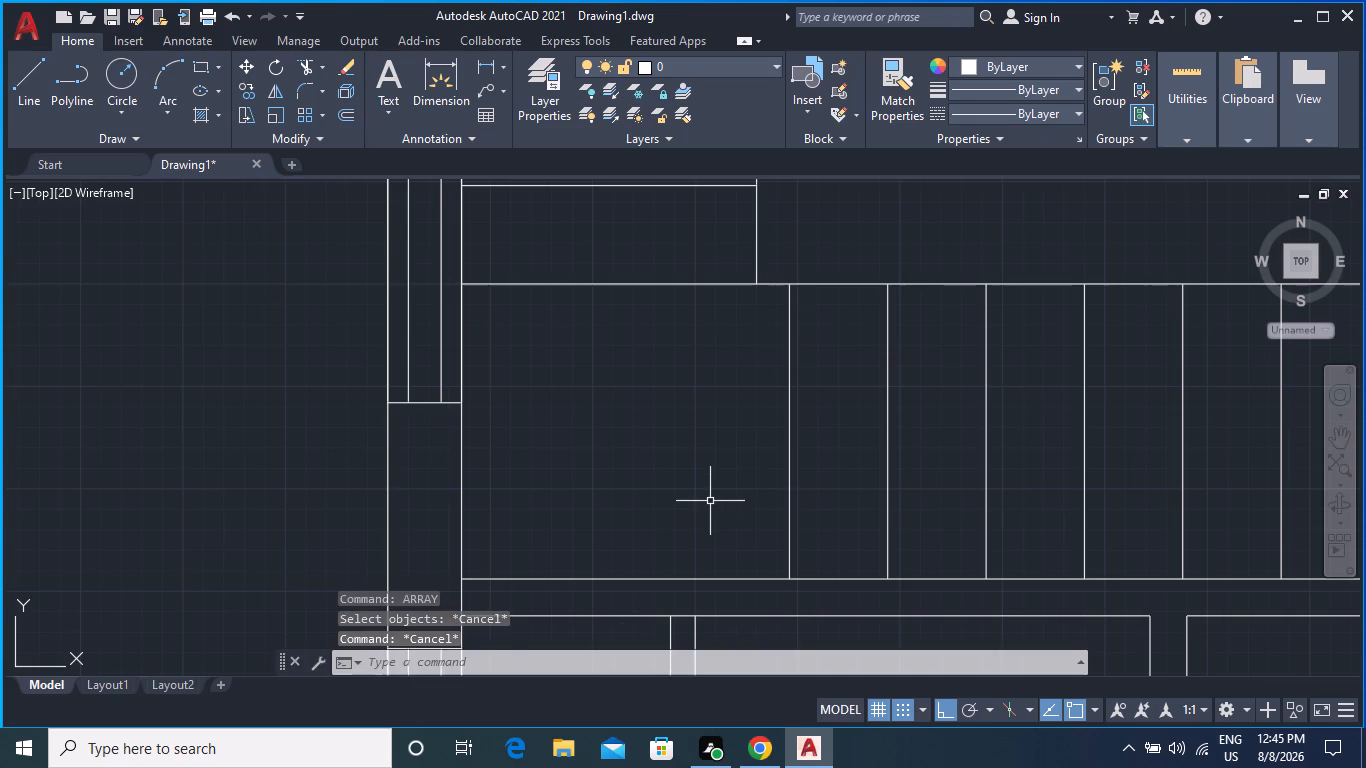
key(Return)
key(Return)
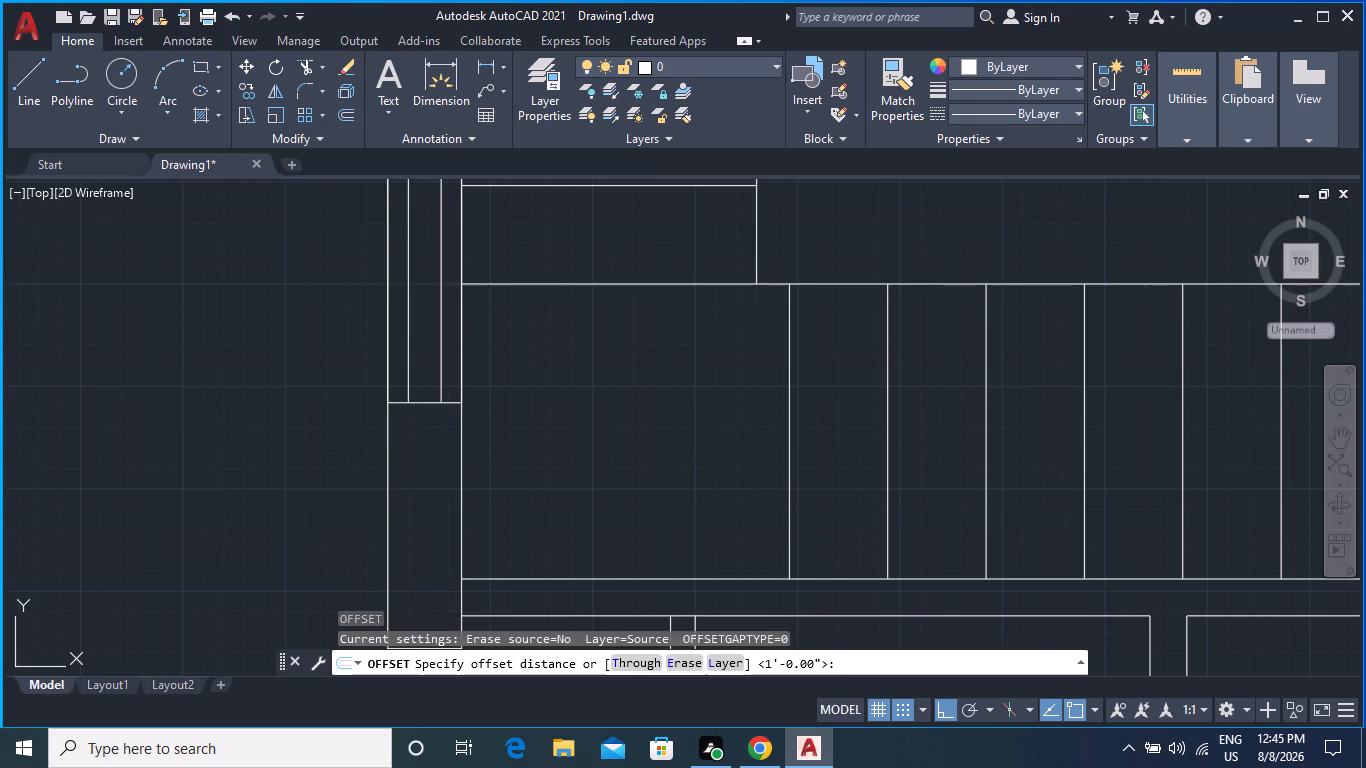
click(791, 502)
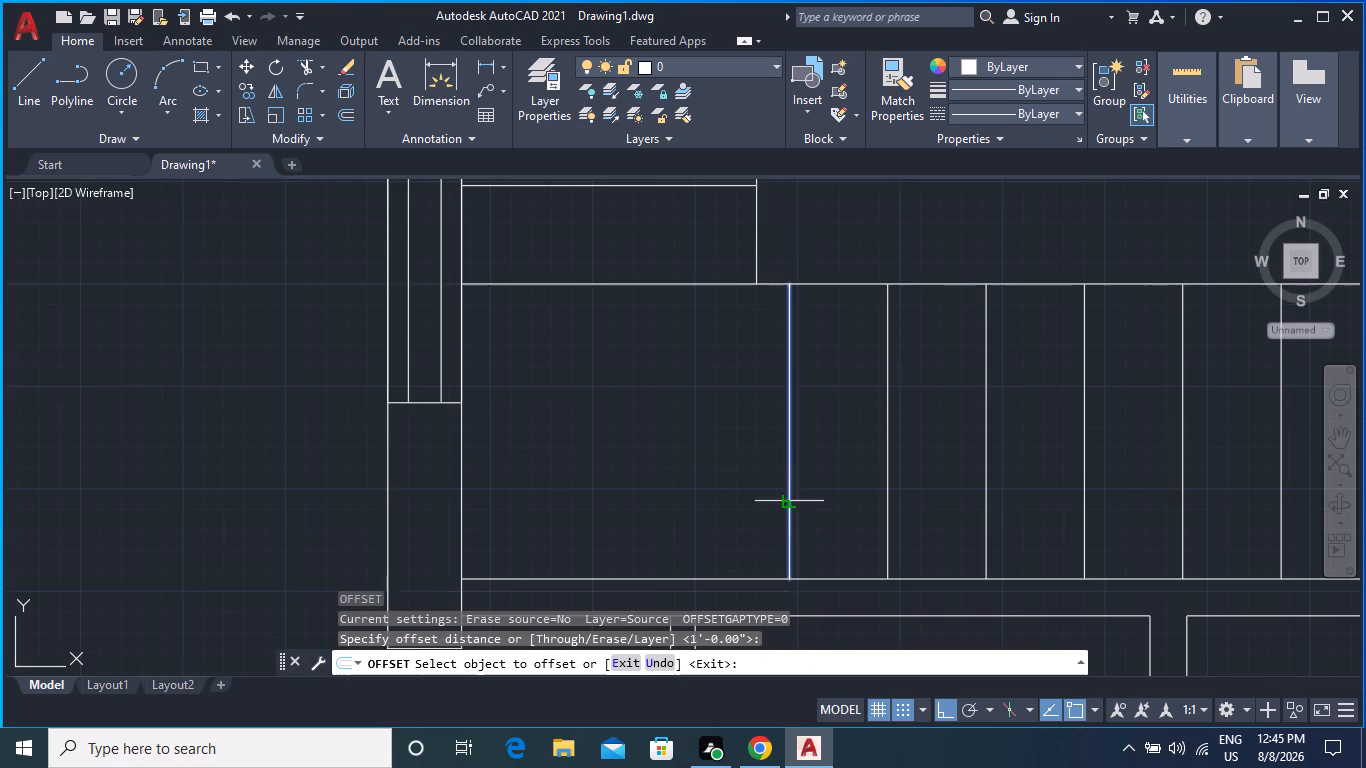
click(729, 503)
click(691, 512)
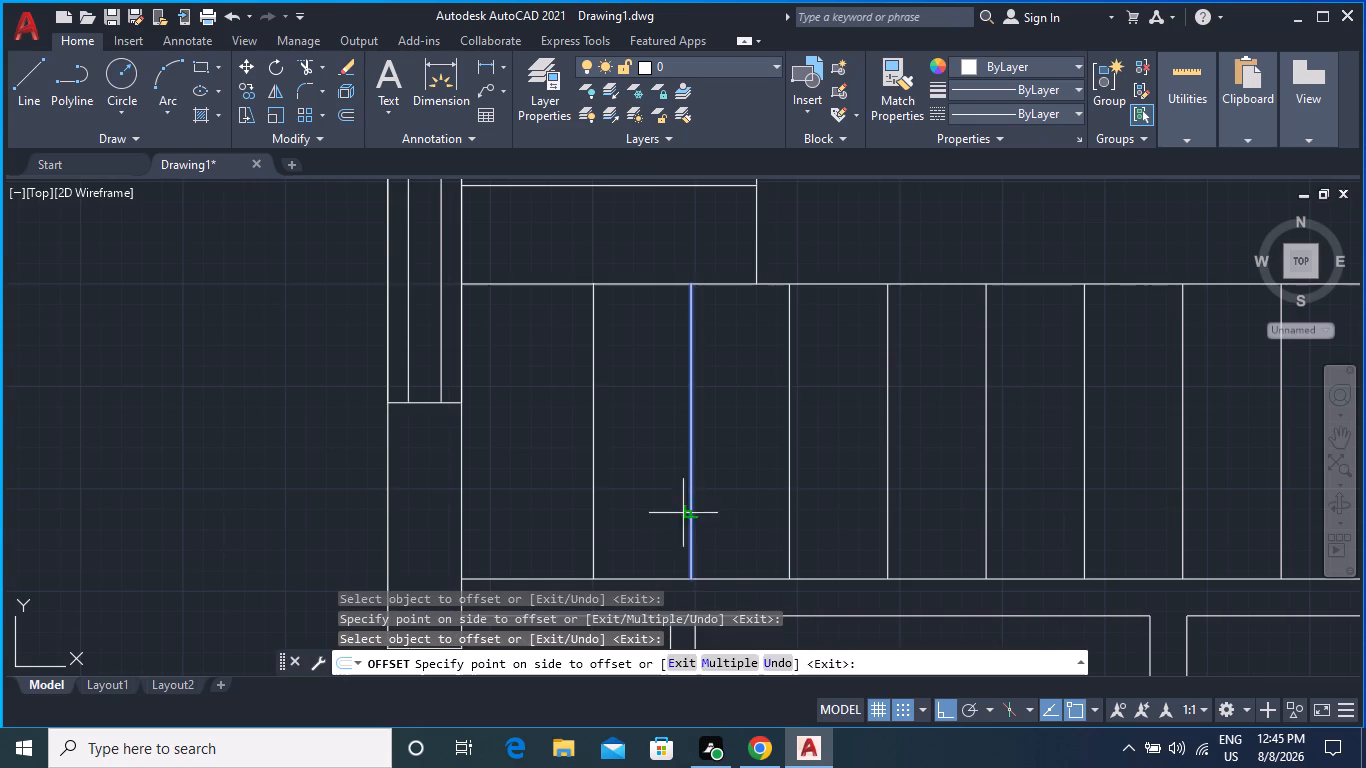
click(661, 515)
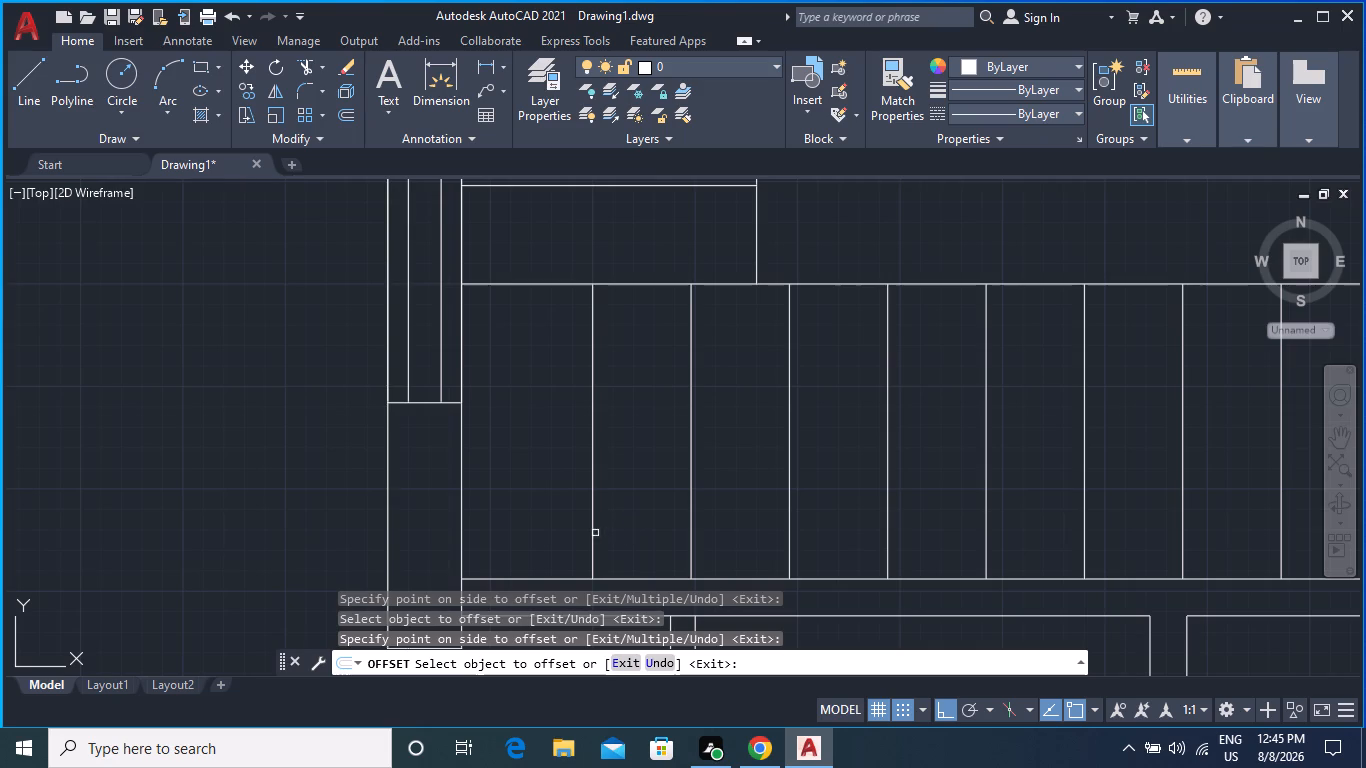
click(592, 533)
click(521, 523)
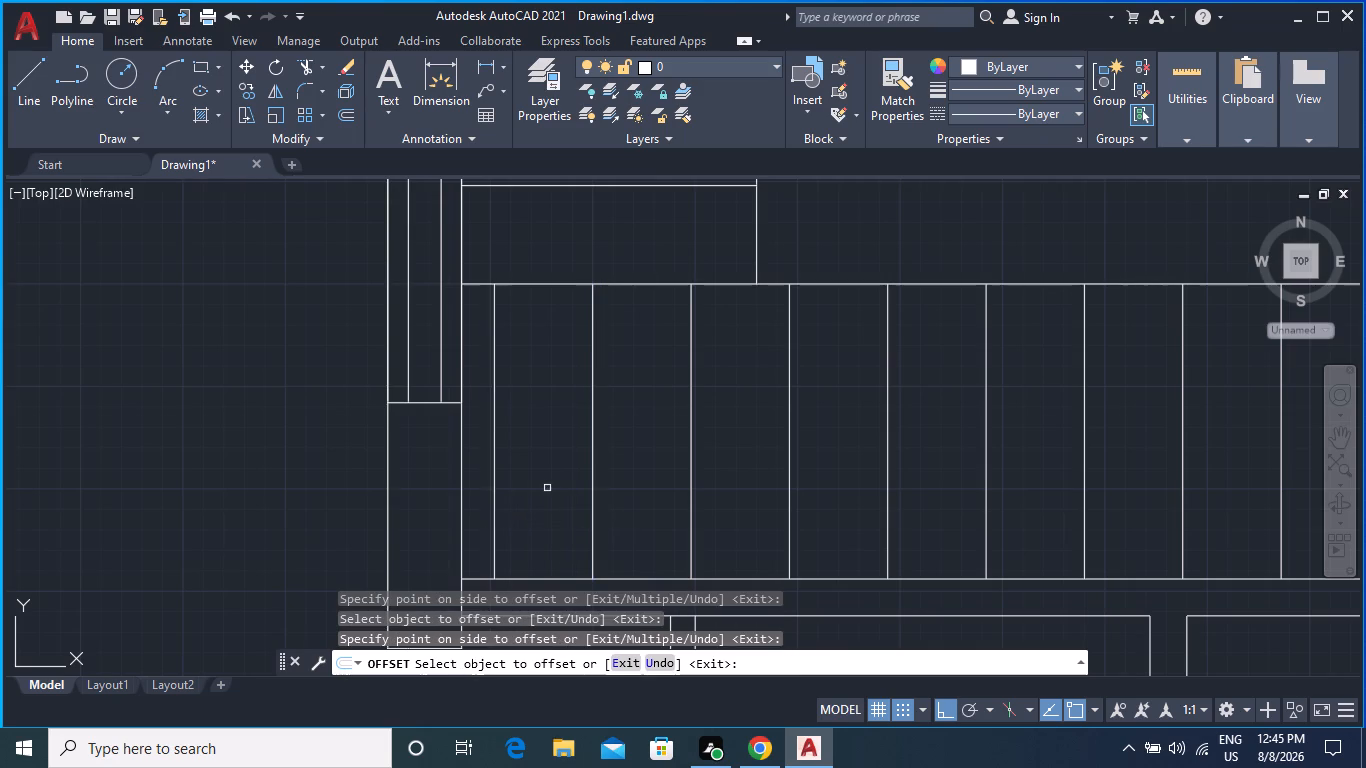
scroll(547, 488, down, 1)
key(Escape)
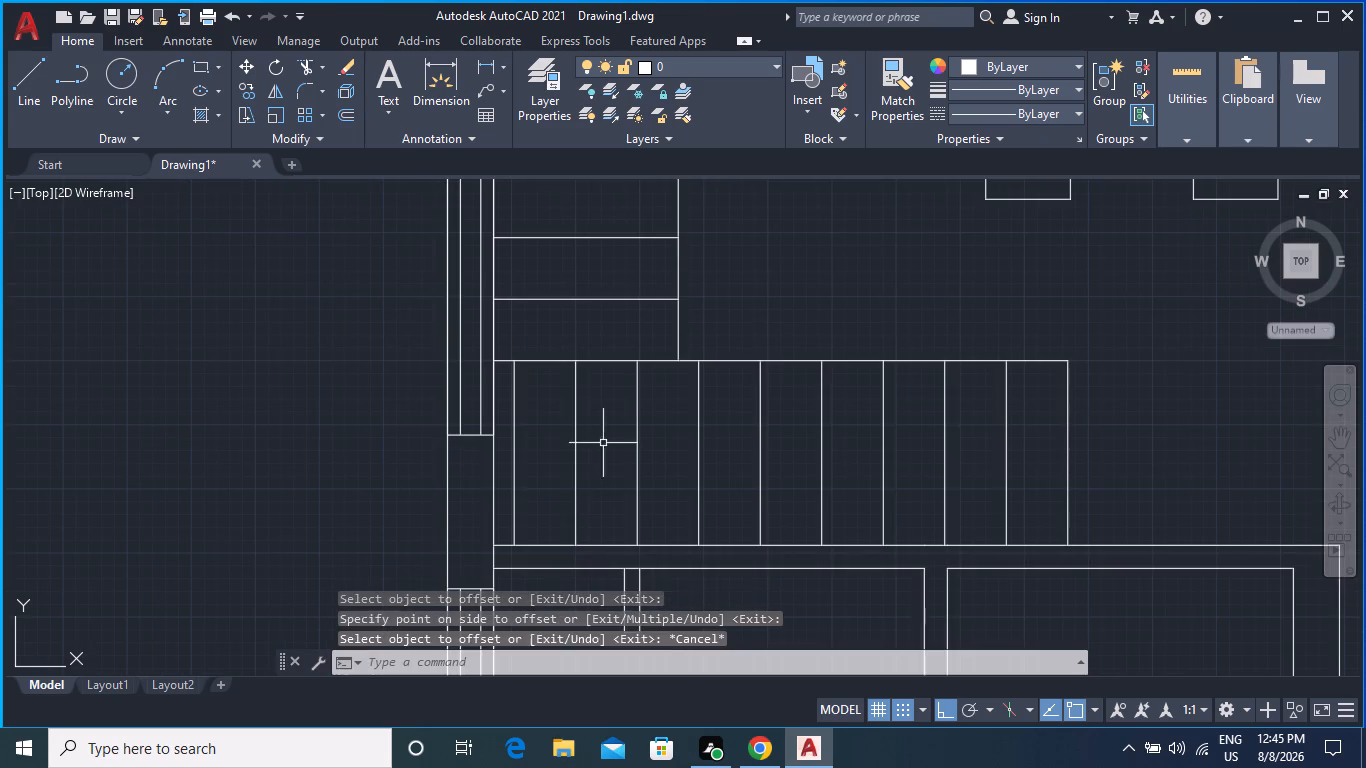
key(Escape)
Start a rectangular array of the south flight's three westernmost tread lines.
text(ae)
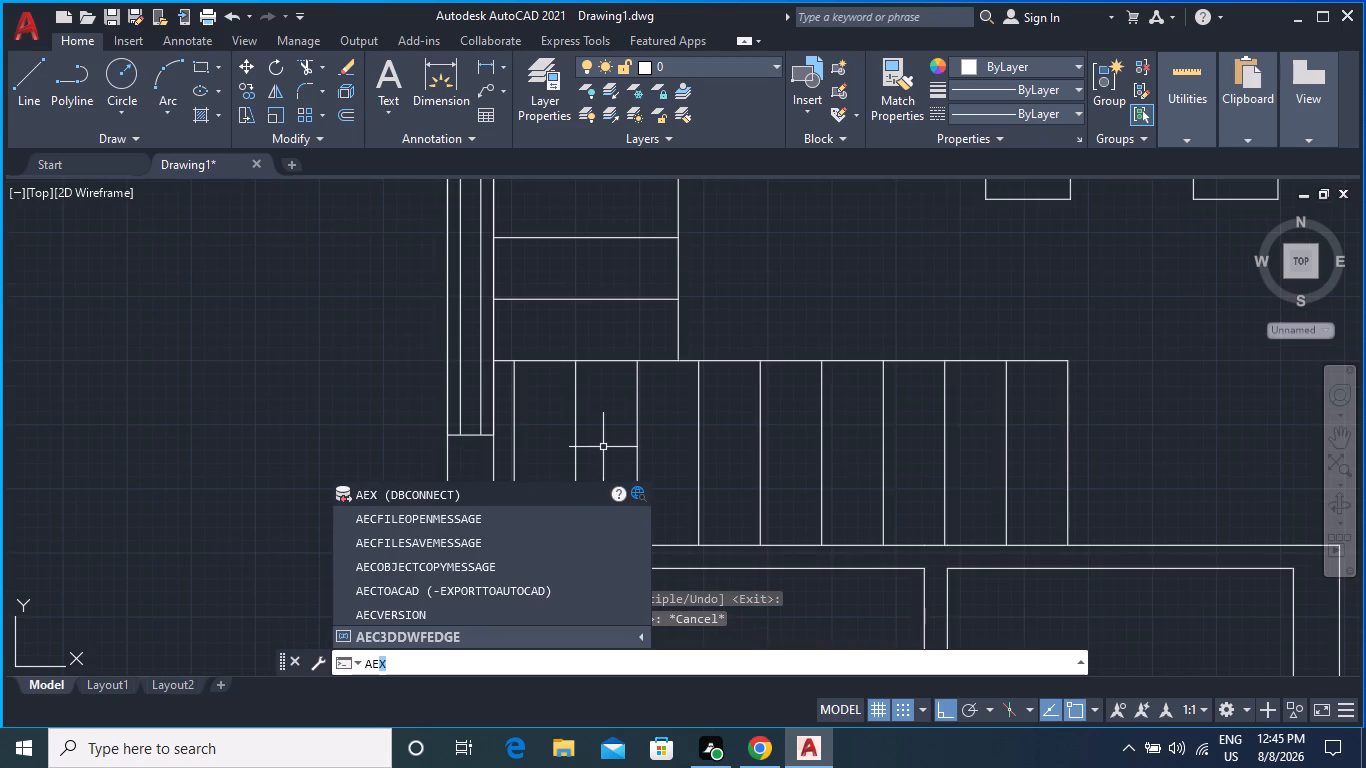
key(BackSpace)
text(rray)
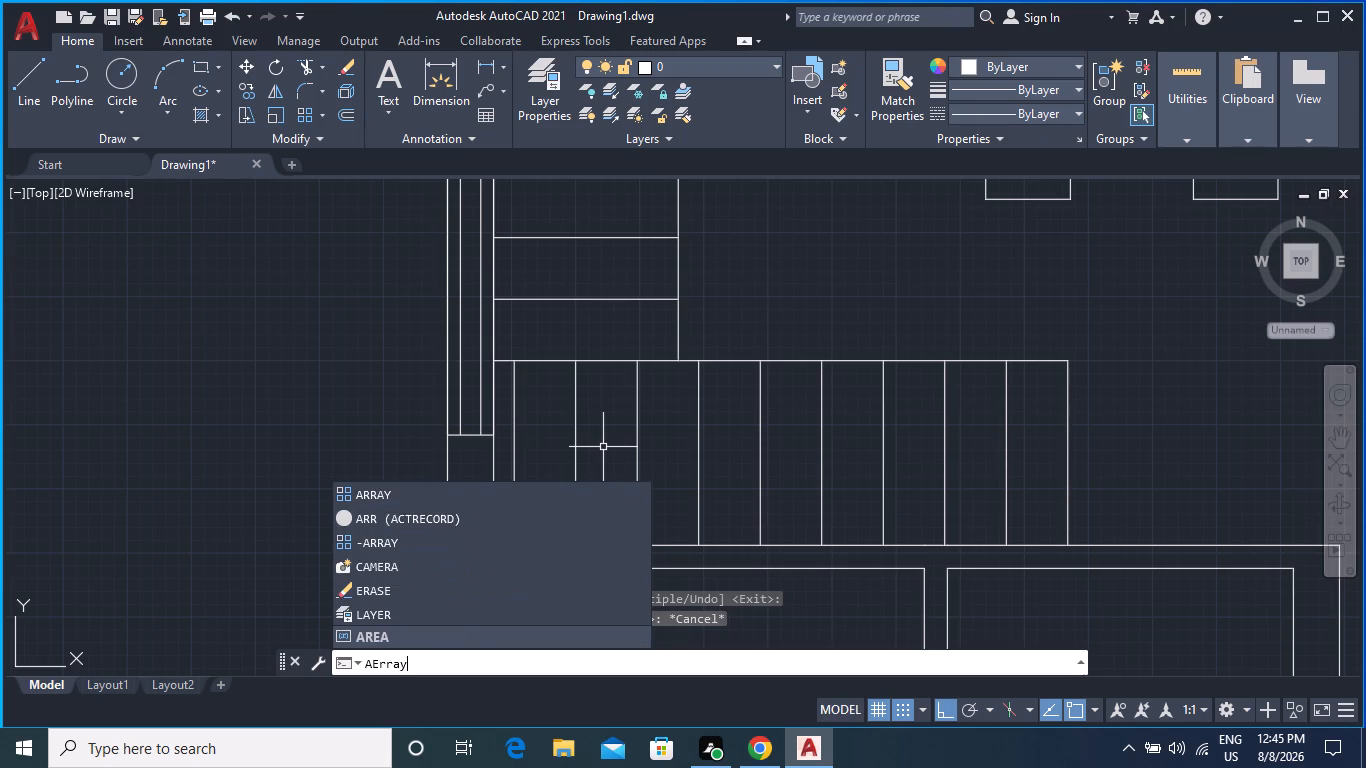
key(Return)
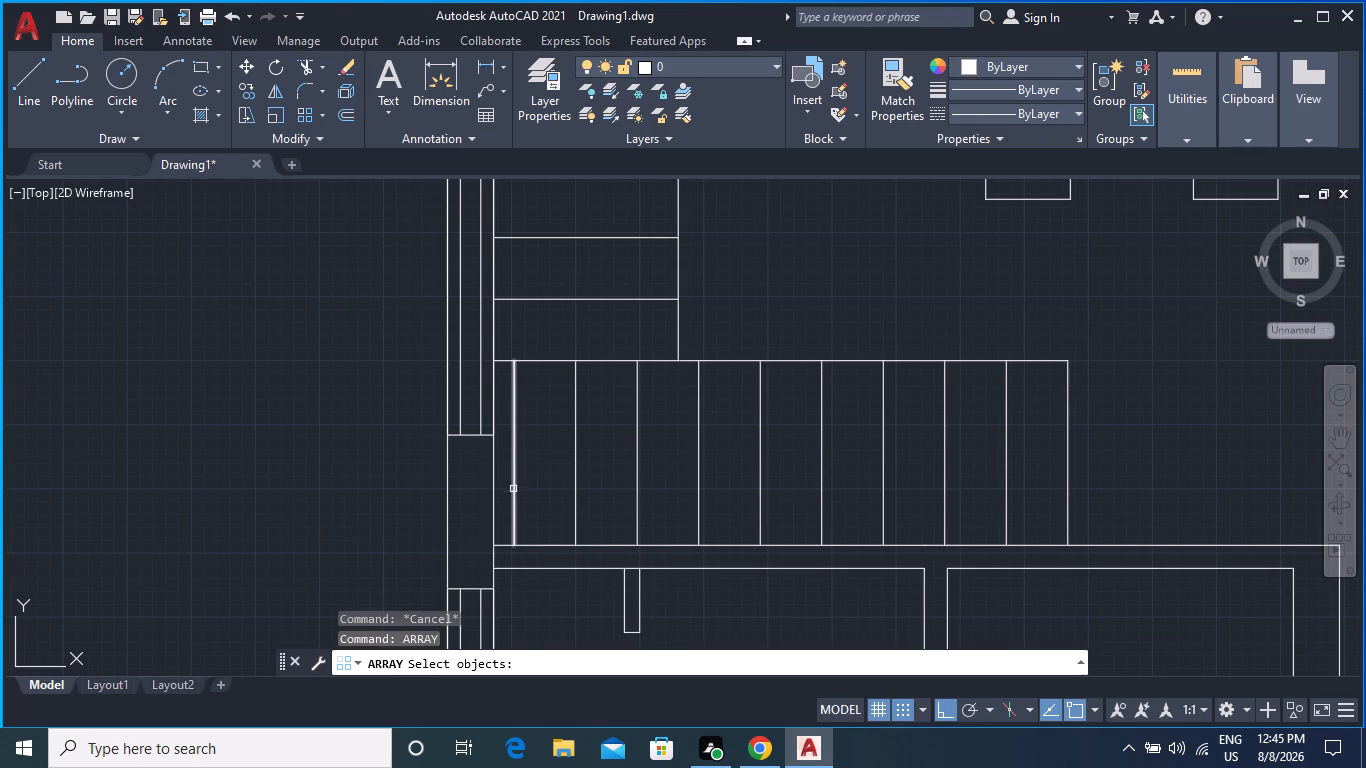
click(515, 496)
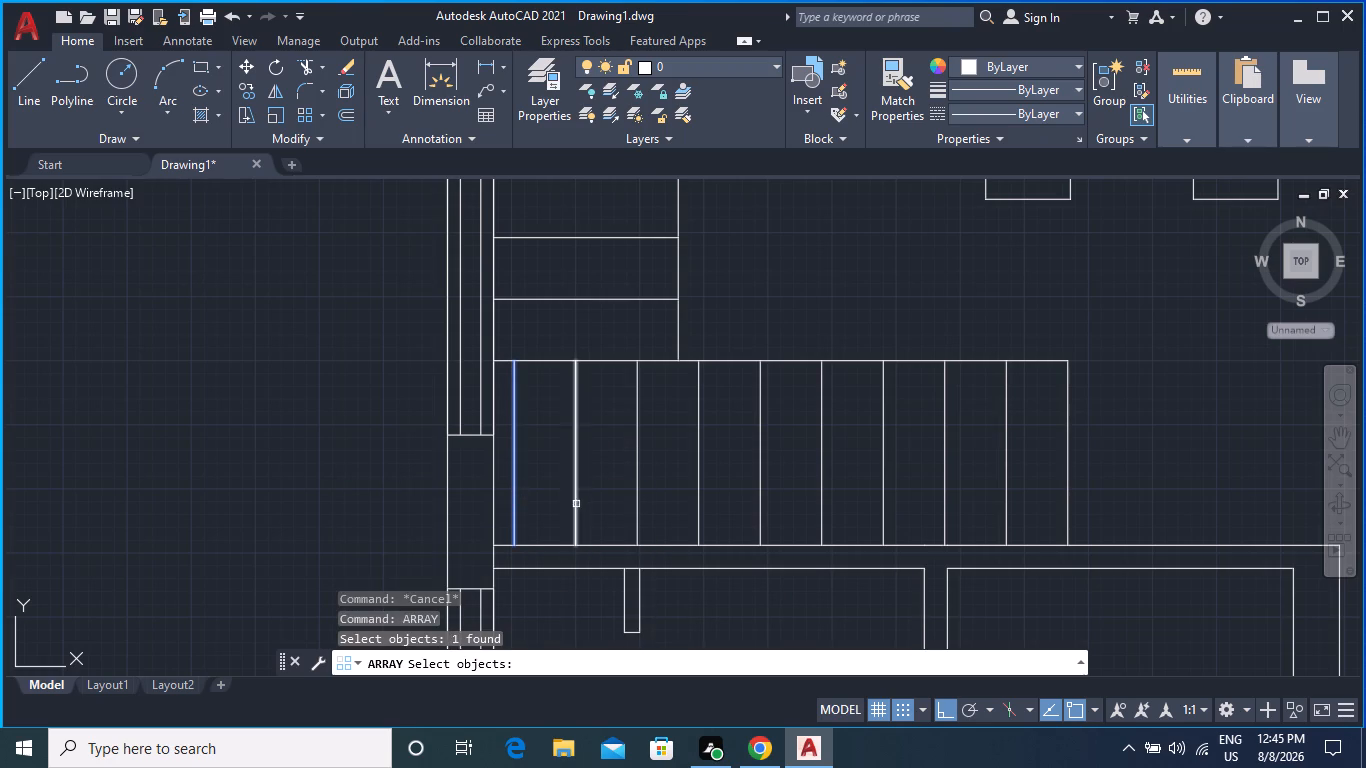
click(579, 506)
click(572, 516)
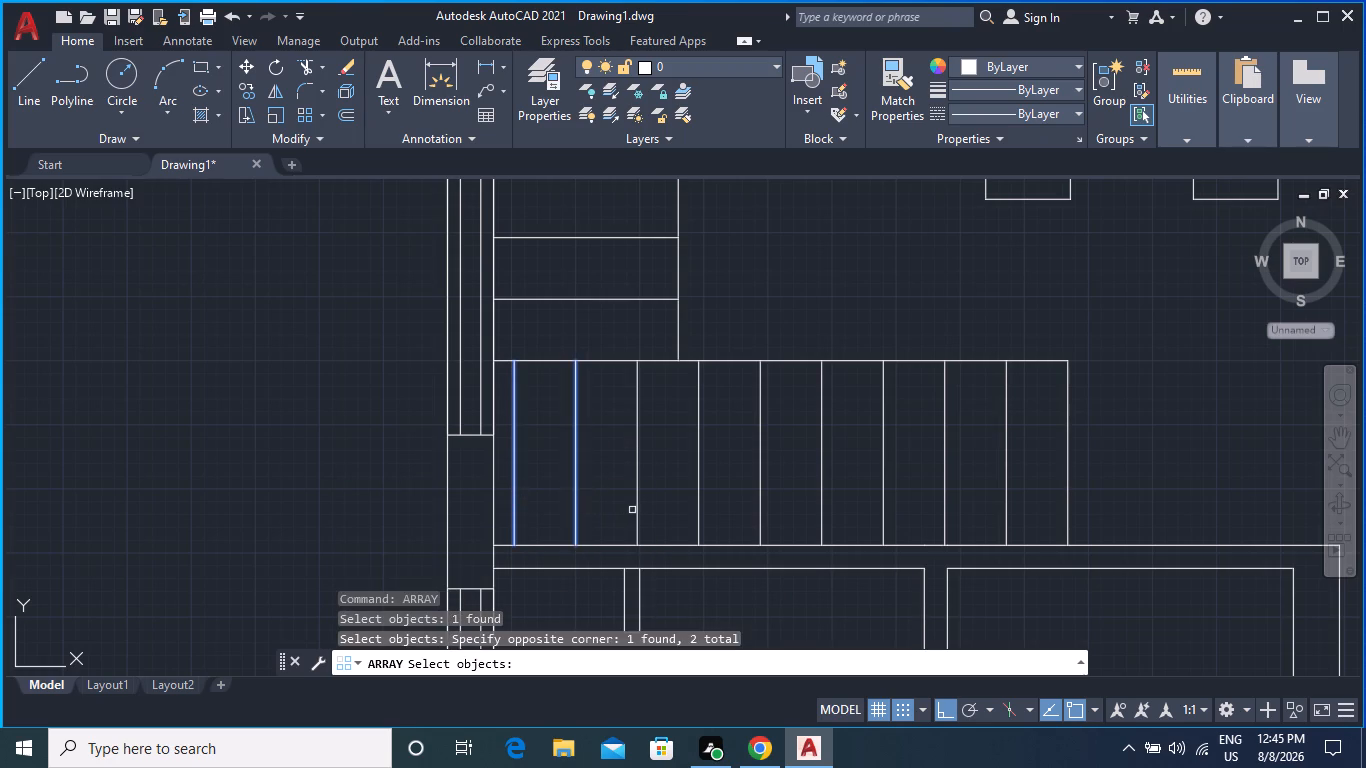
click(636, 509)
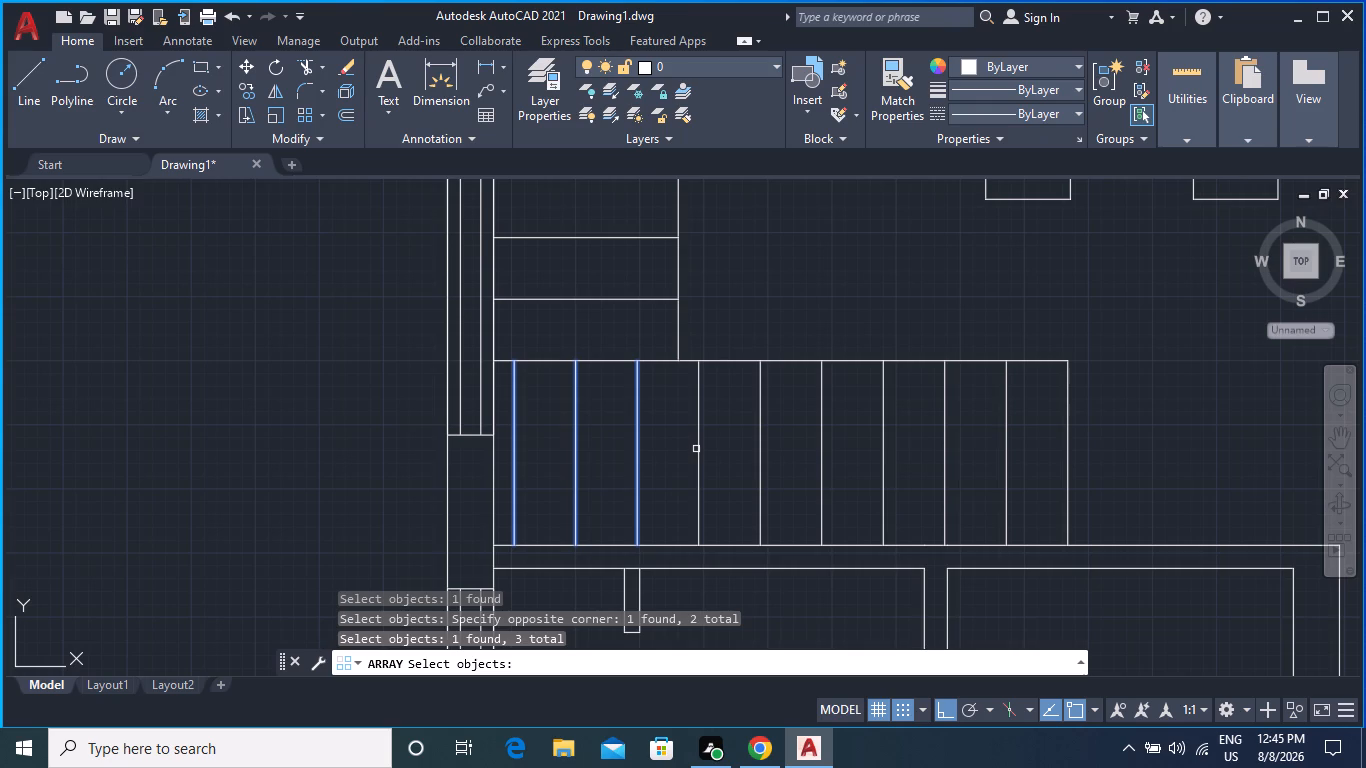
key(Return)
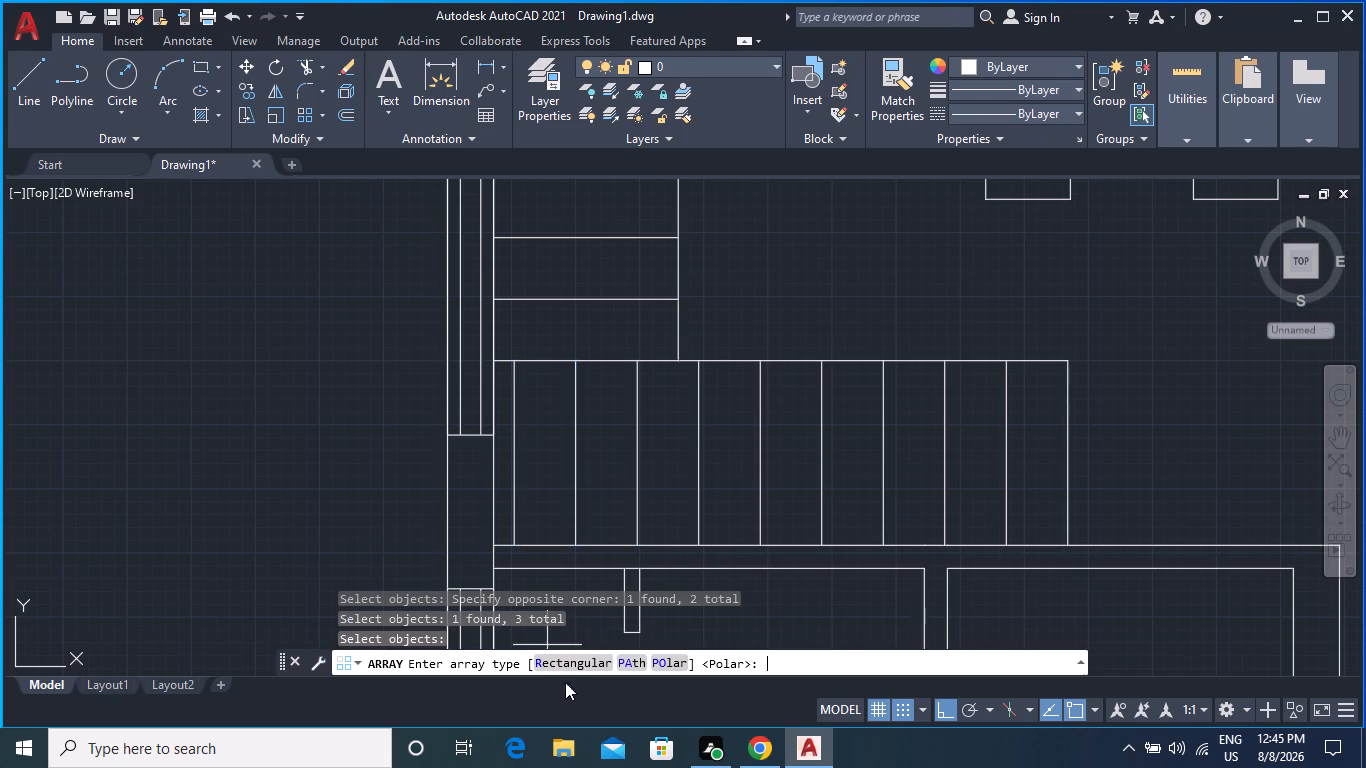
click(566, 659)
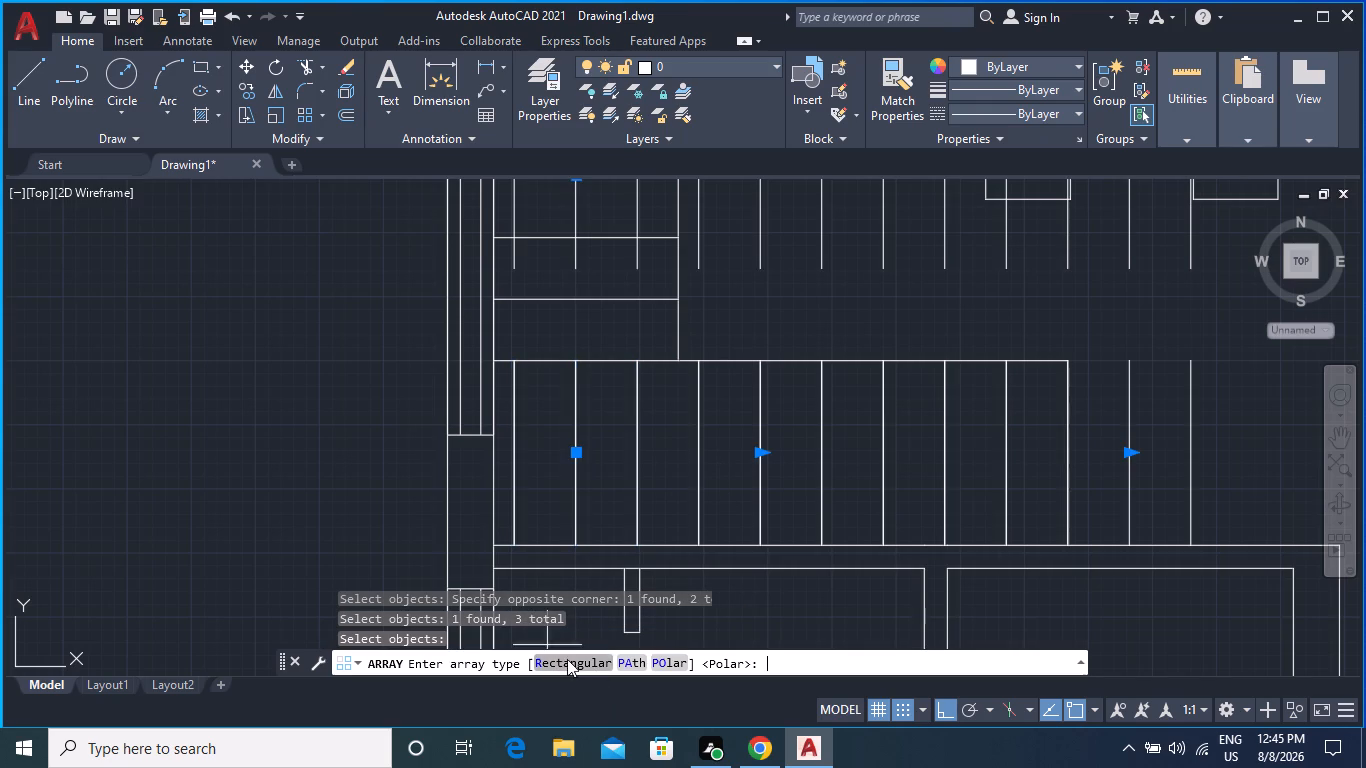
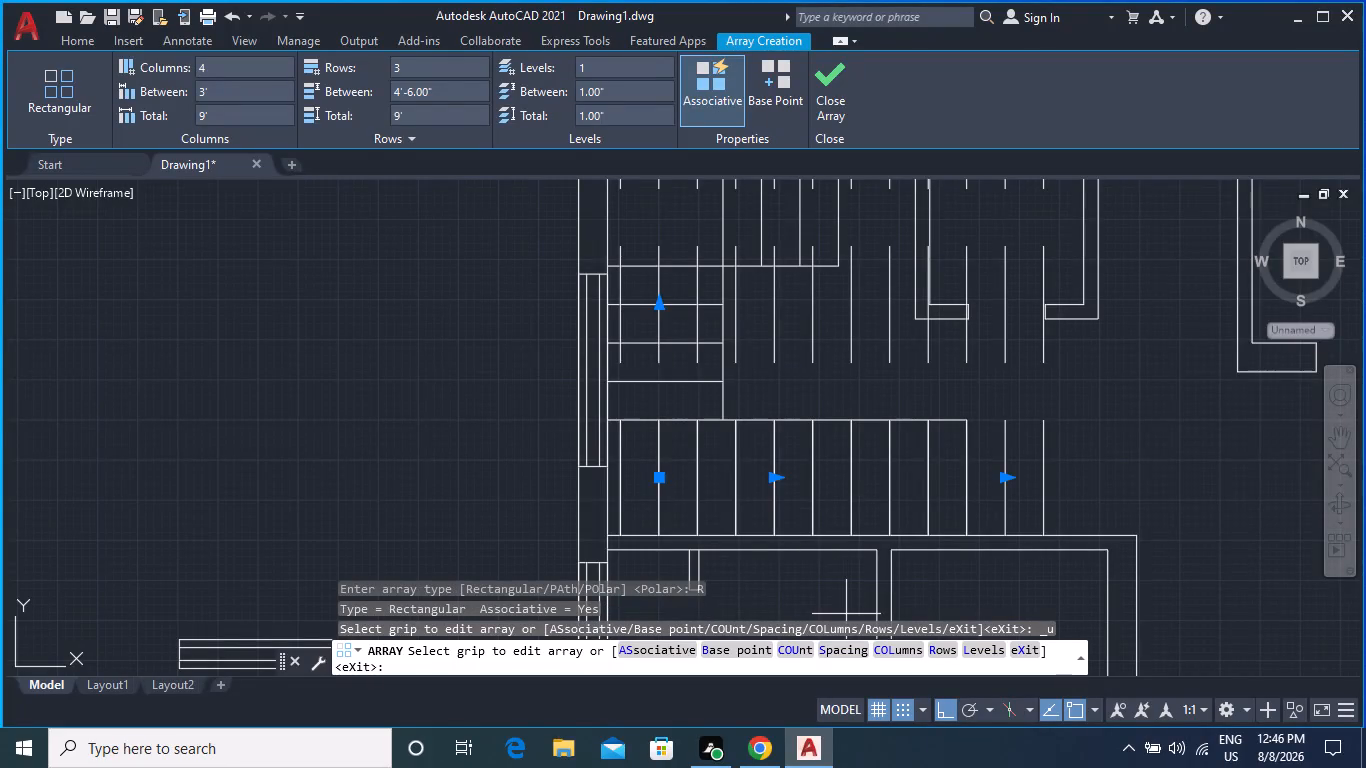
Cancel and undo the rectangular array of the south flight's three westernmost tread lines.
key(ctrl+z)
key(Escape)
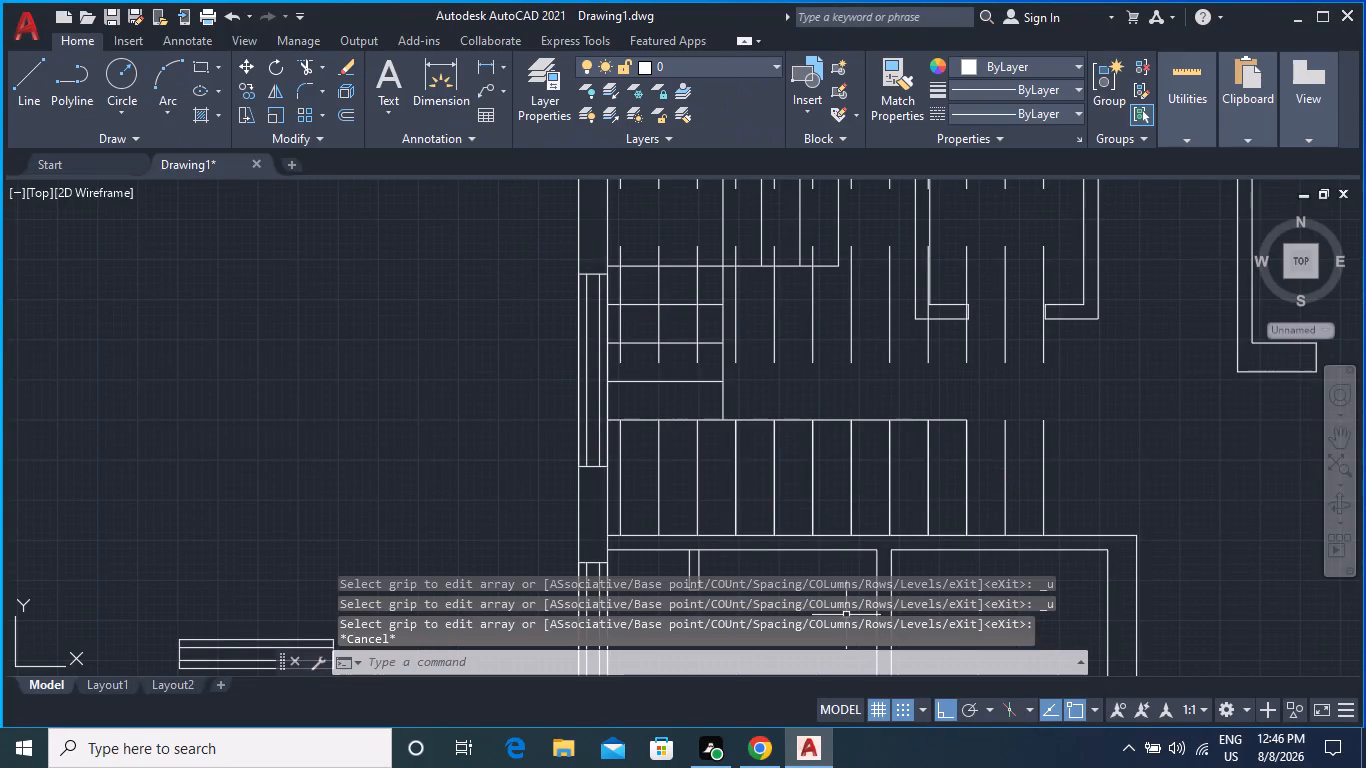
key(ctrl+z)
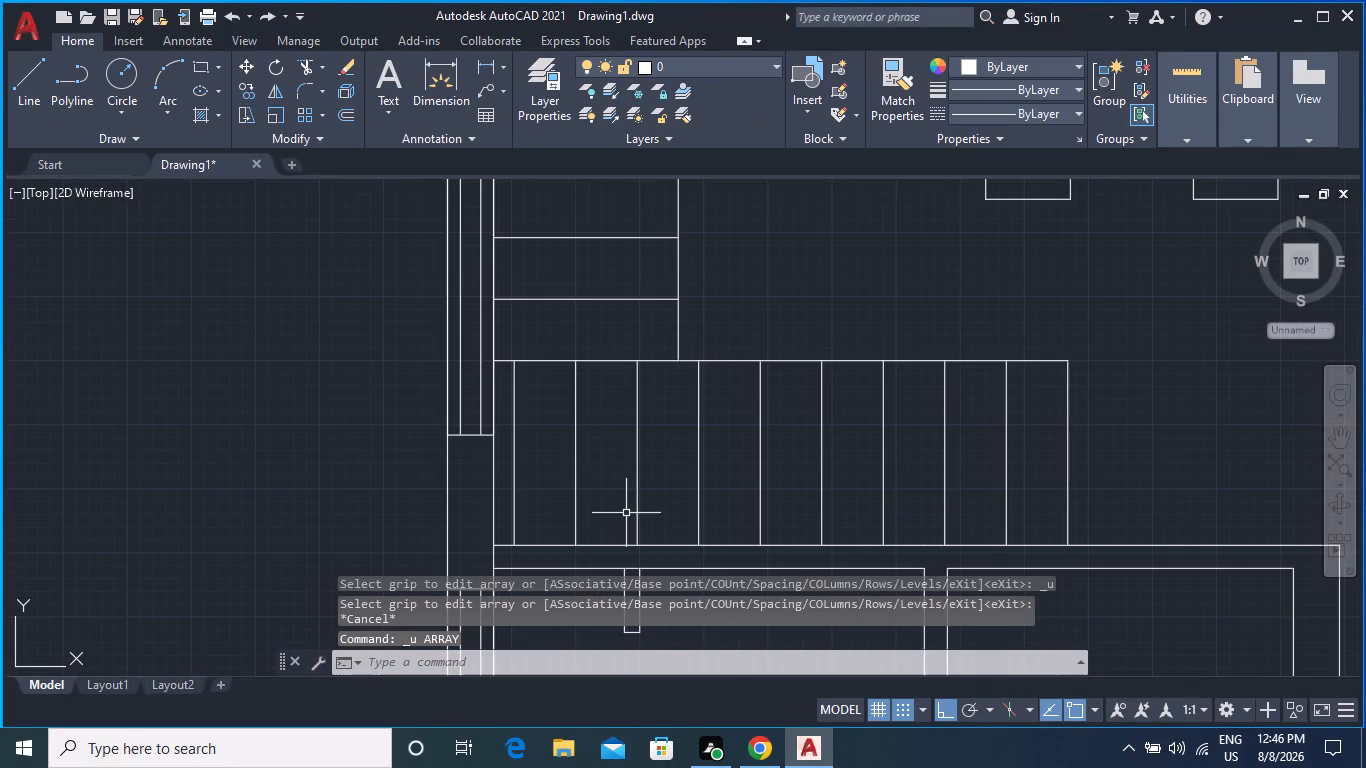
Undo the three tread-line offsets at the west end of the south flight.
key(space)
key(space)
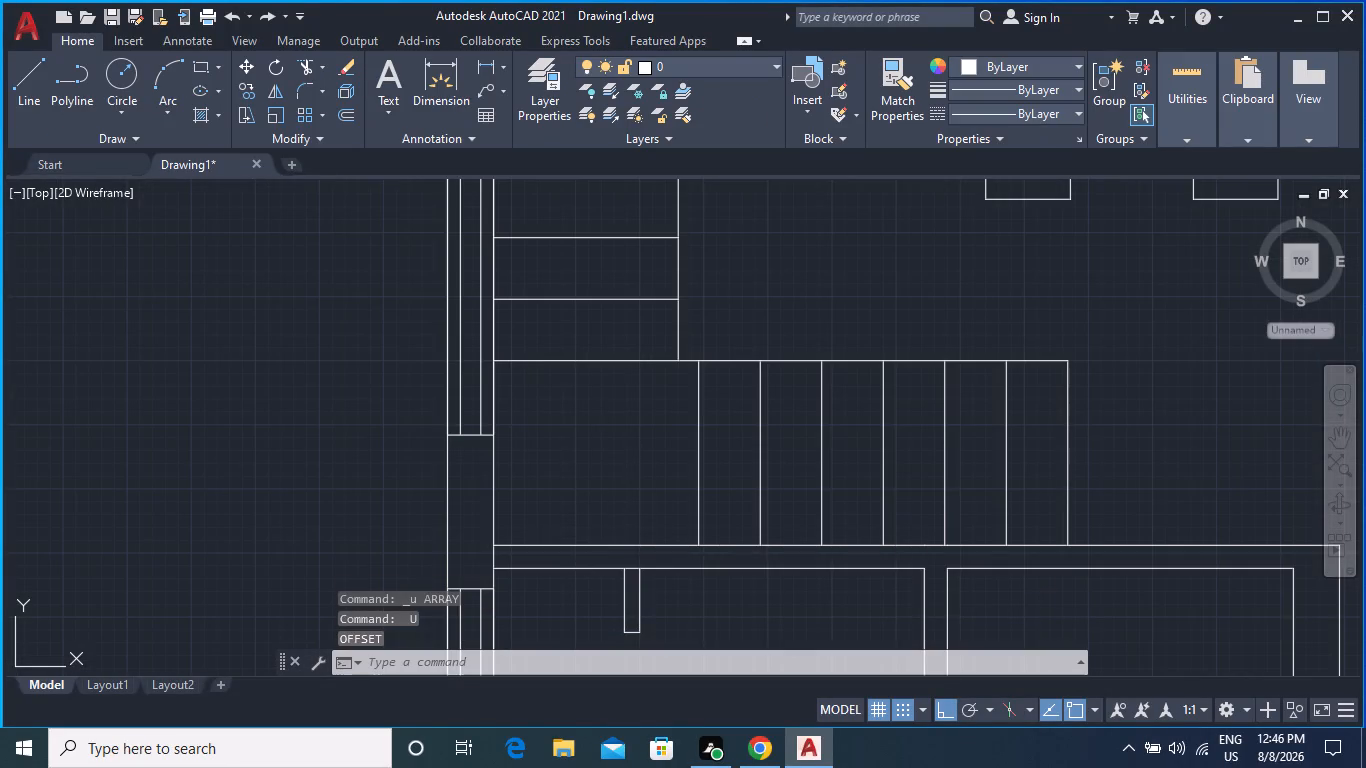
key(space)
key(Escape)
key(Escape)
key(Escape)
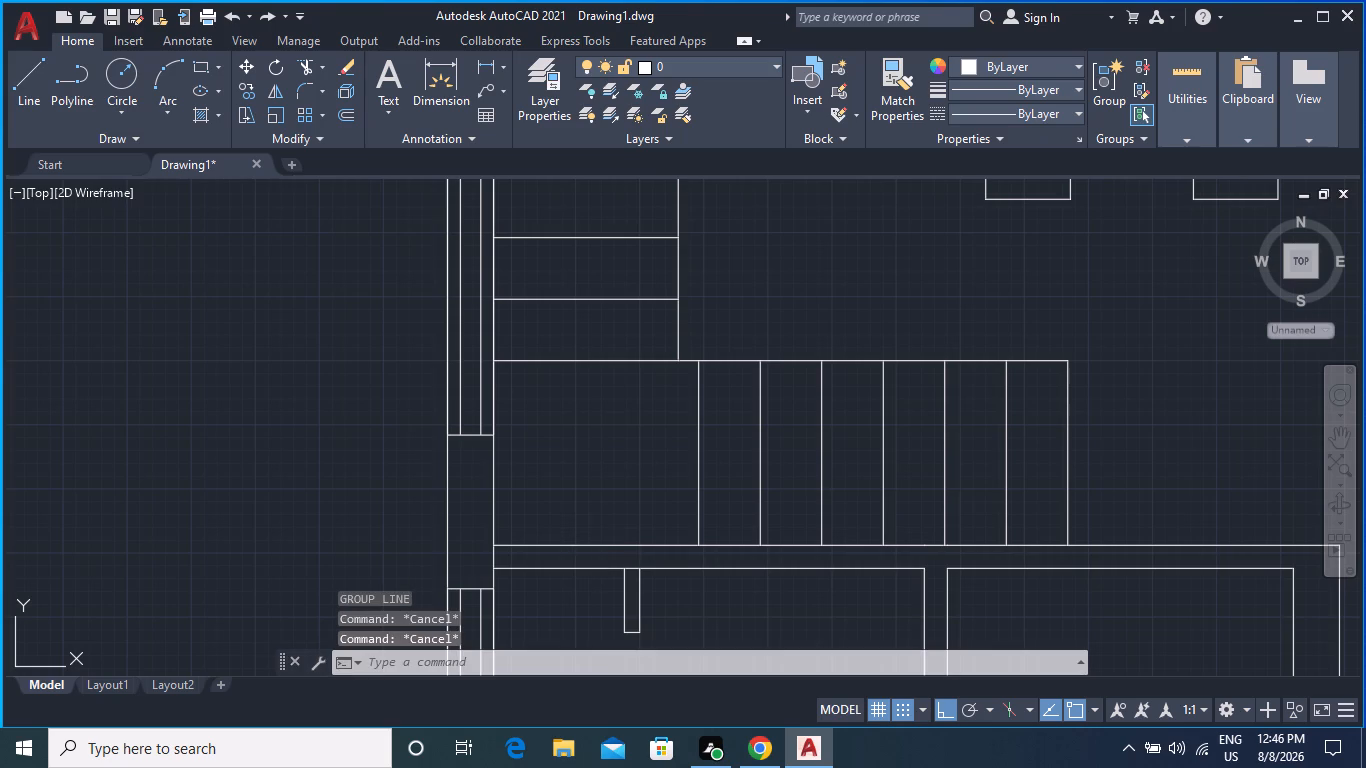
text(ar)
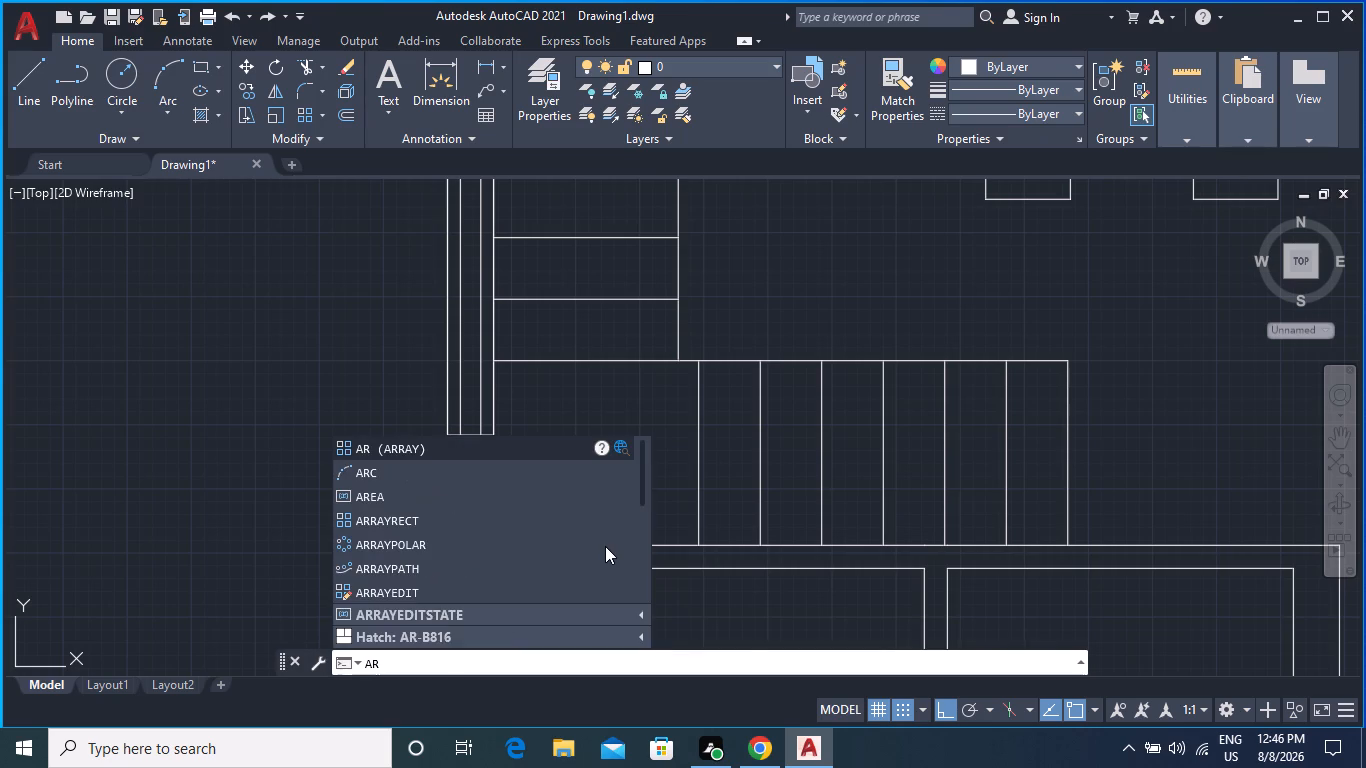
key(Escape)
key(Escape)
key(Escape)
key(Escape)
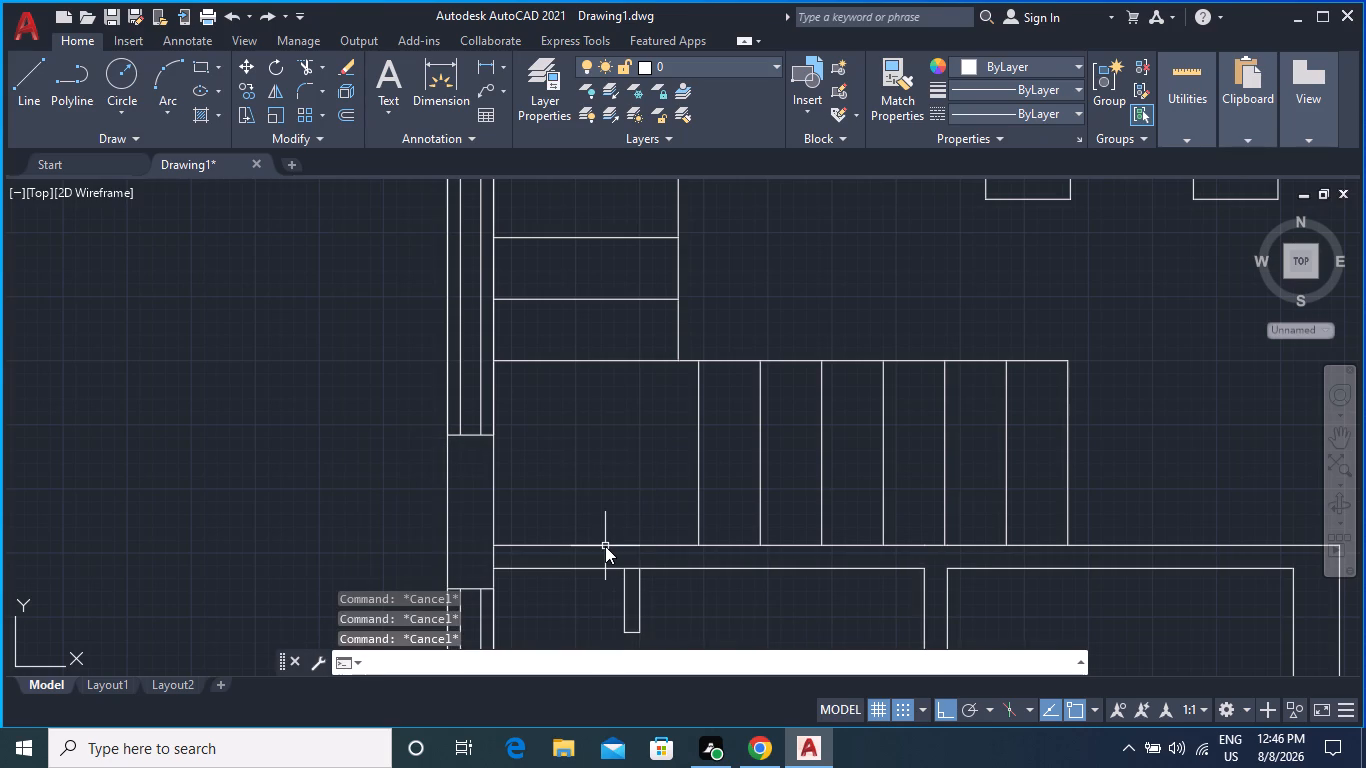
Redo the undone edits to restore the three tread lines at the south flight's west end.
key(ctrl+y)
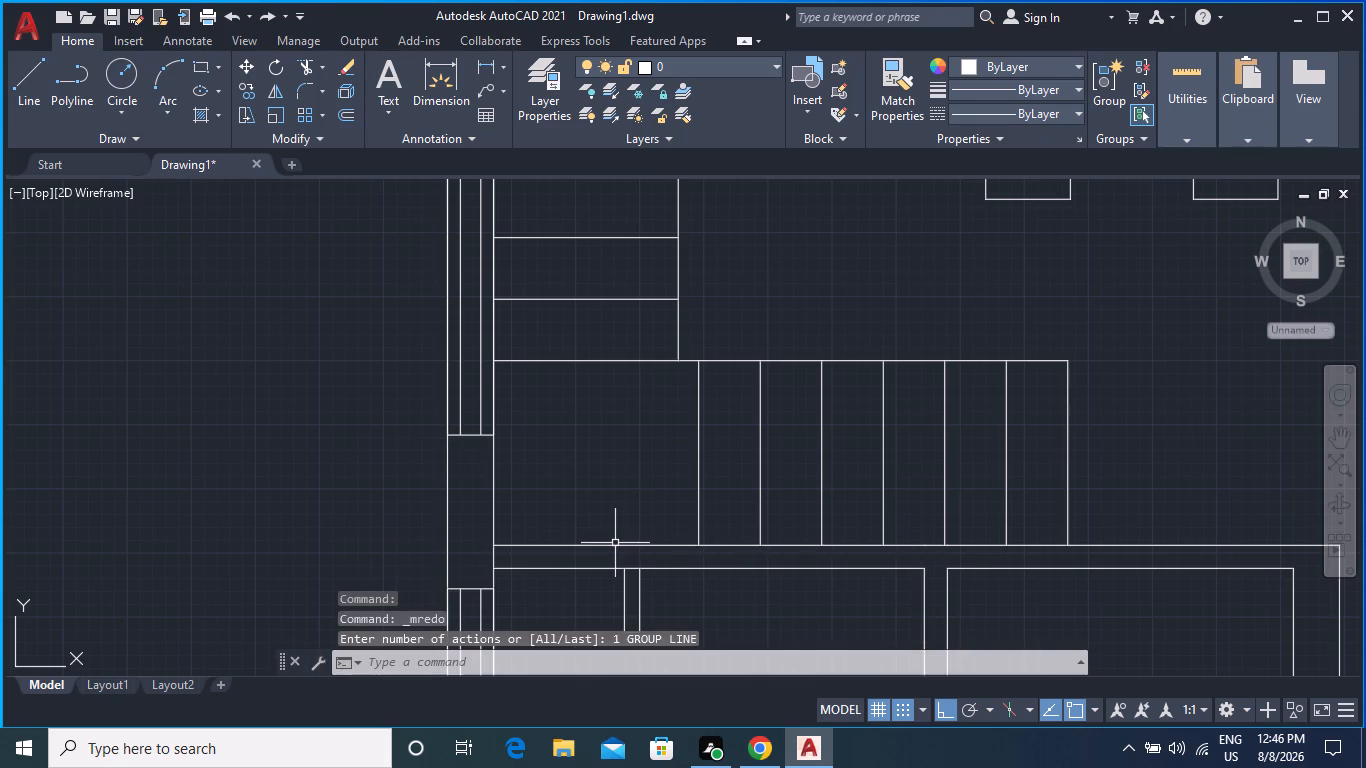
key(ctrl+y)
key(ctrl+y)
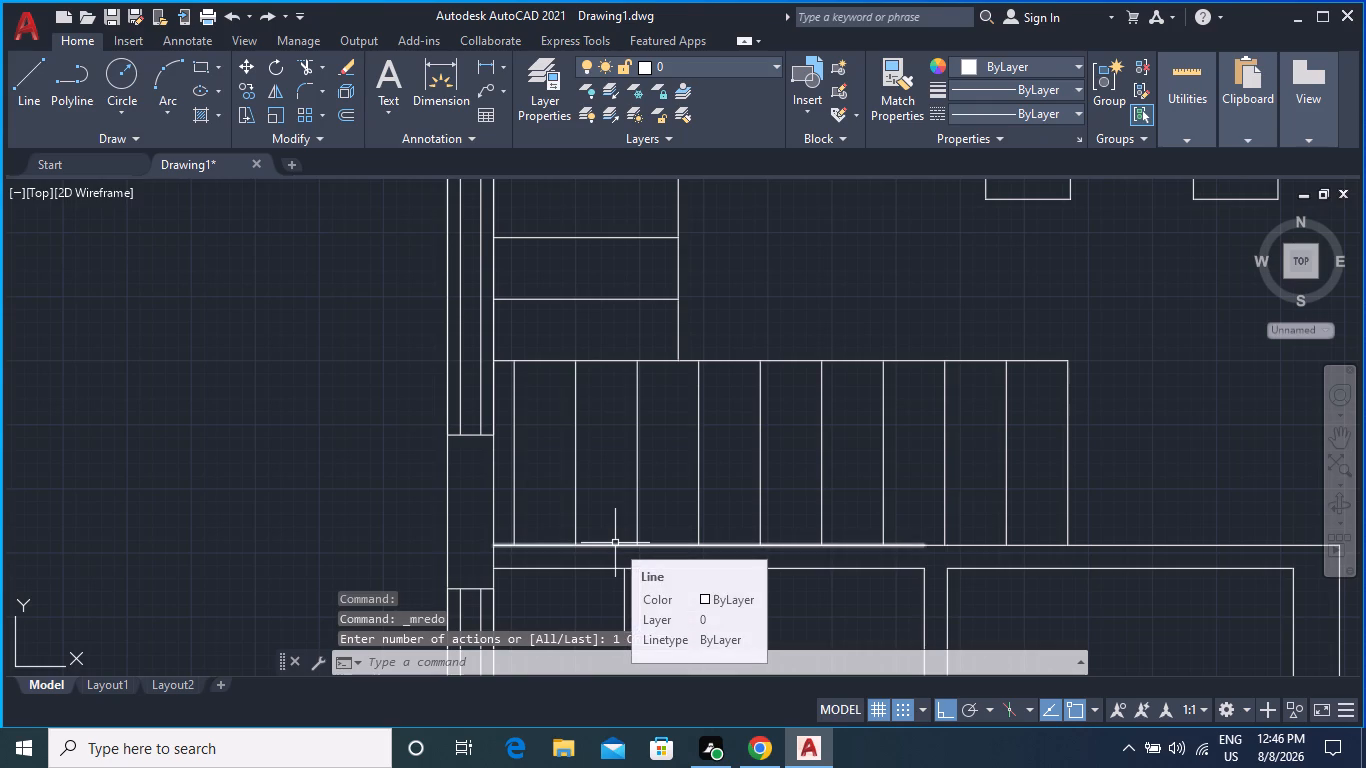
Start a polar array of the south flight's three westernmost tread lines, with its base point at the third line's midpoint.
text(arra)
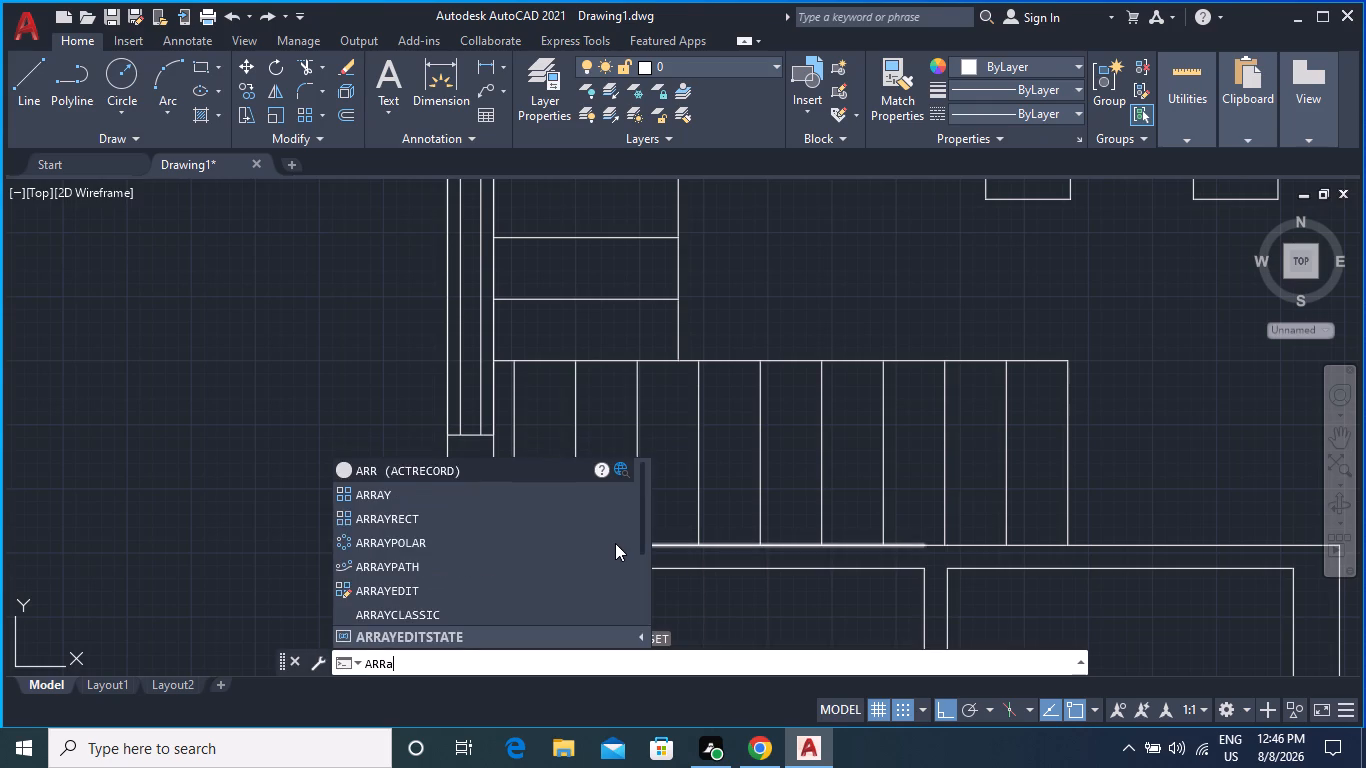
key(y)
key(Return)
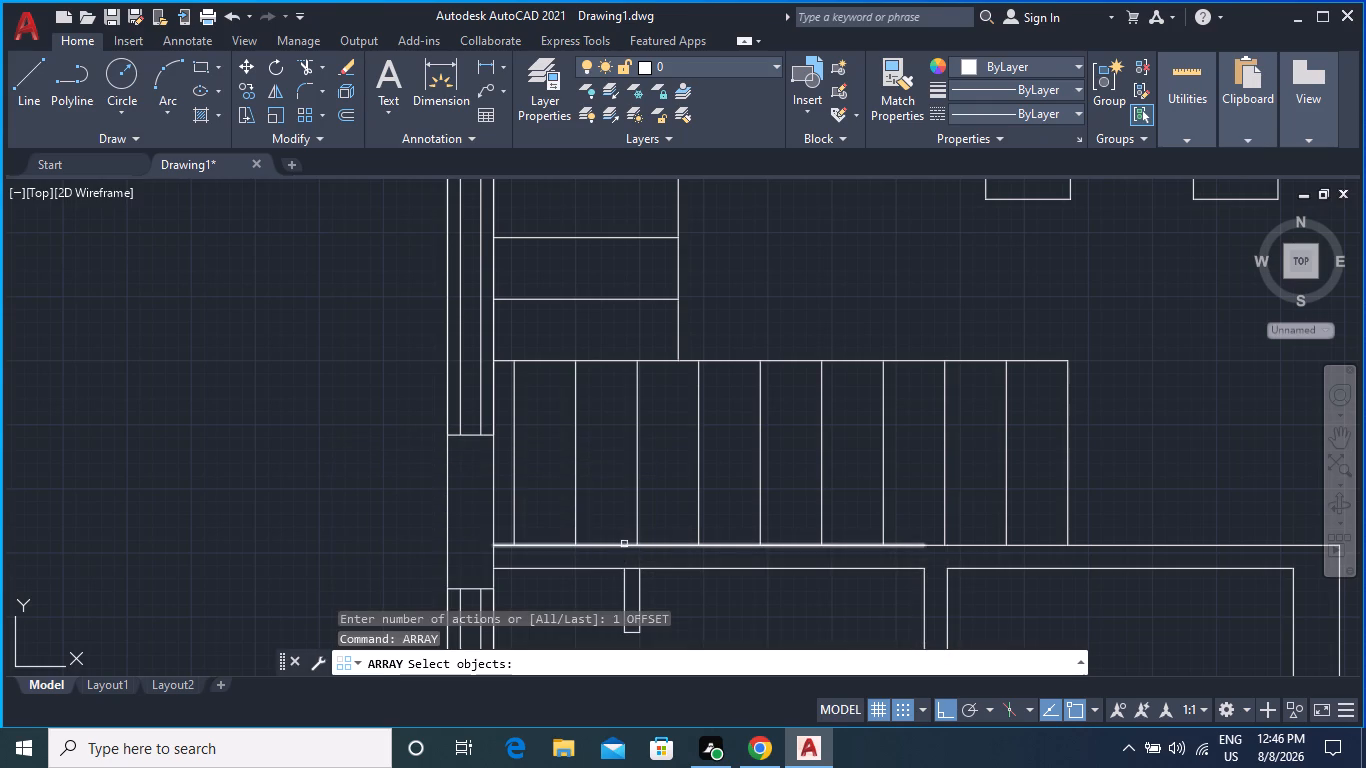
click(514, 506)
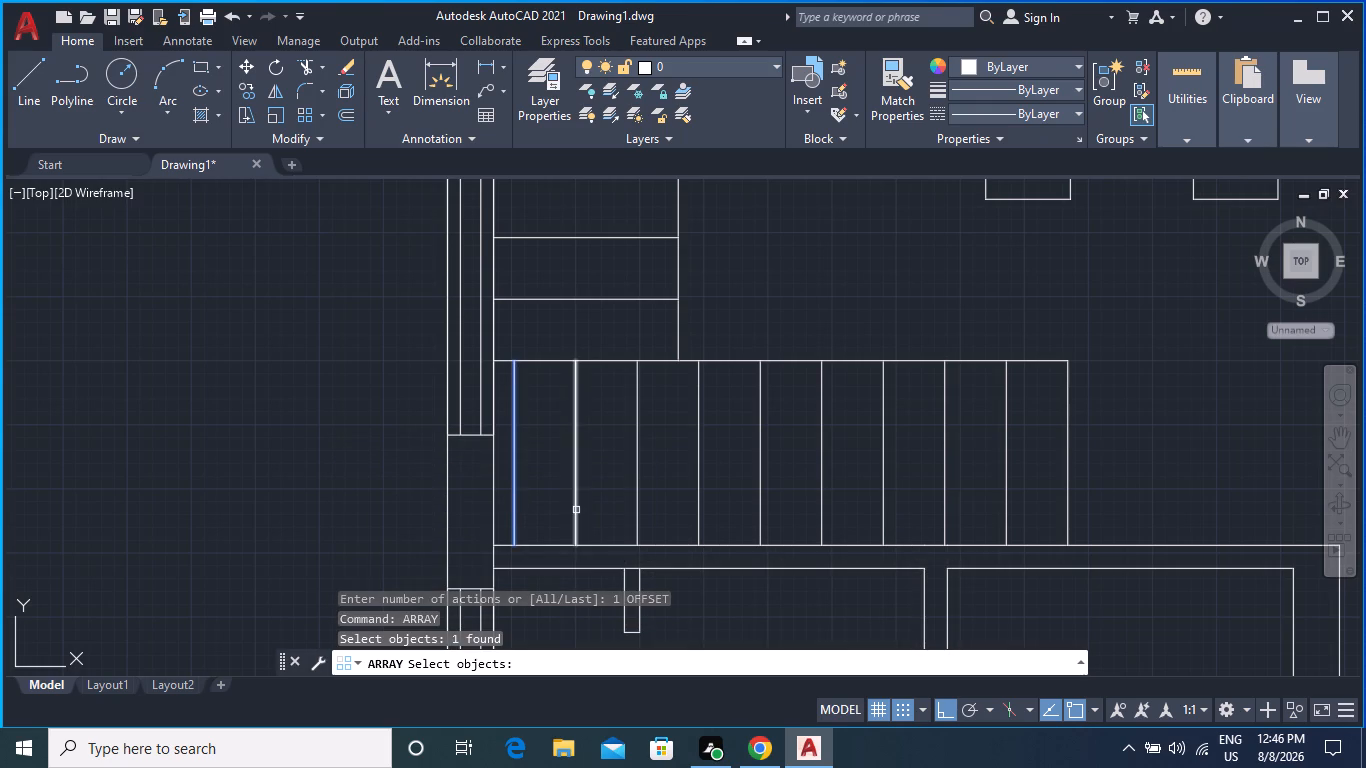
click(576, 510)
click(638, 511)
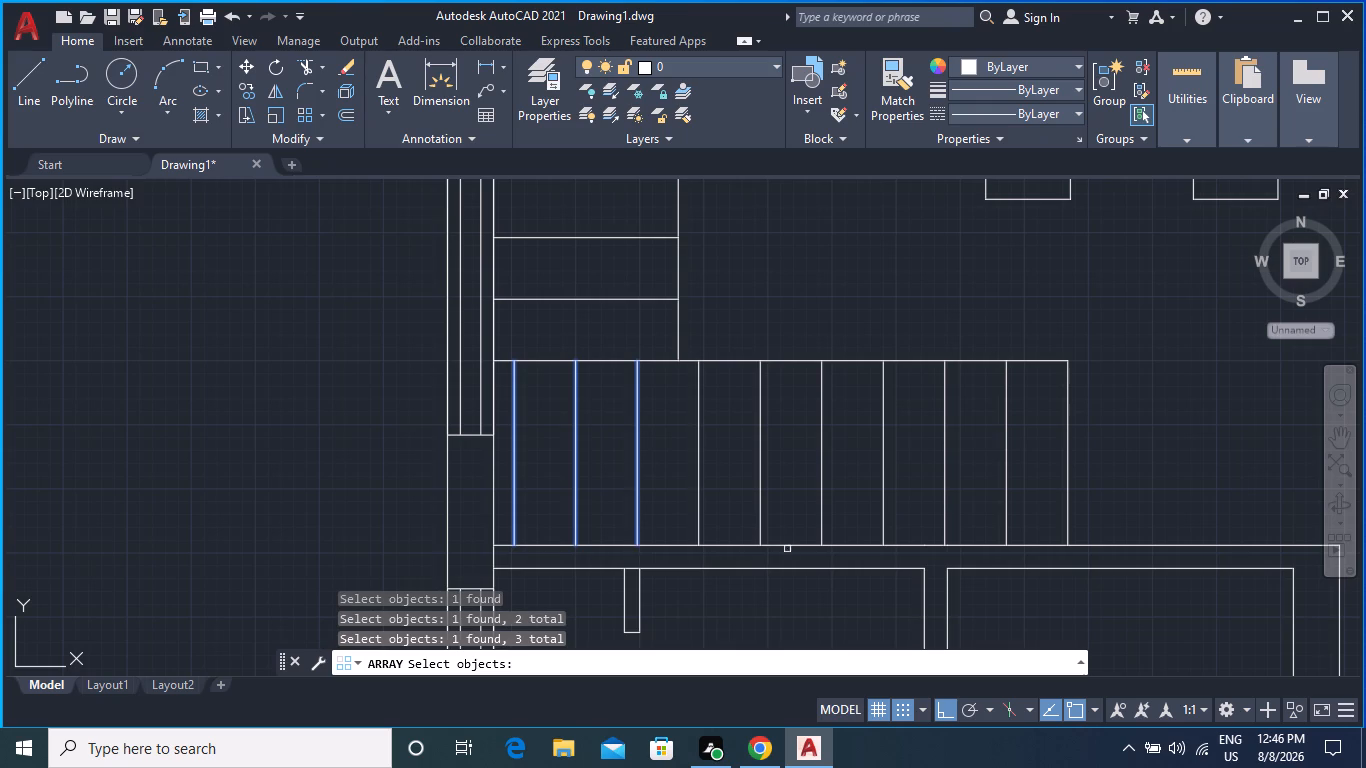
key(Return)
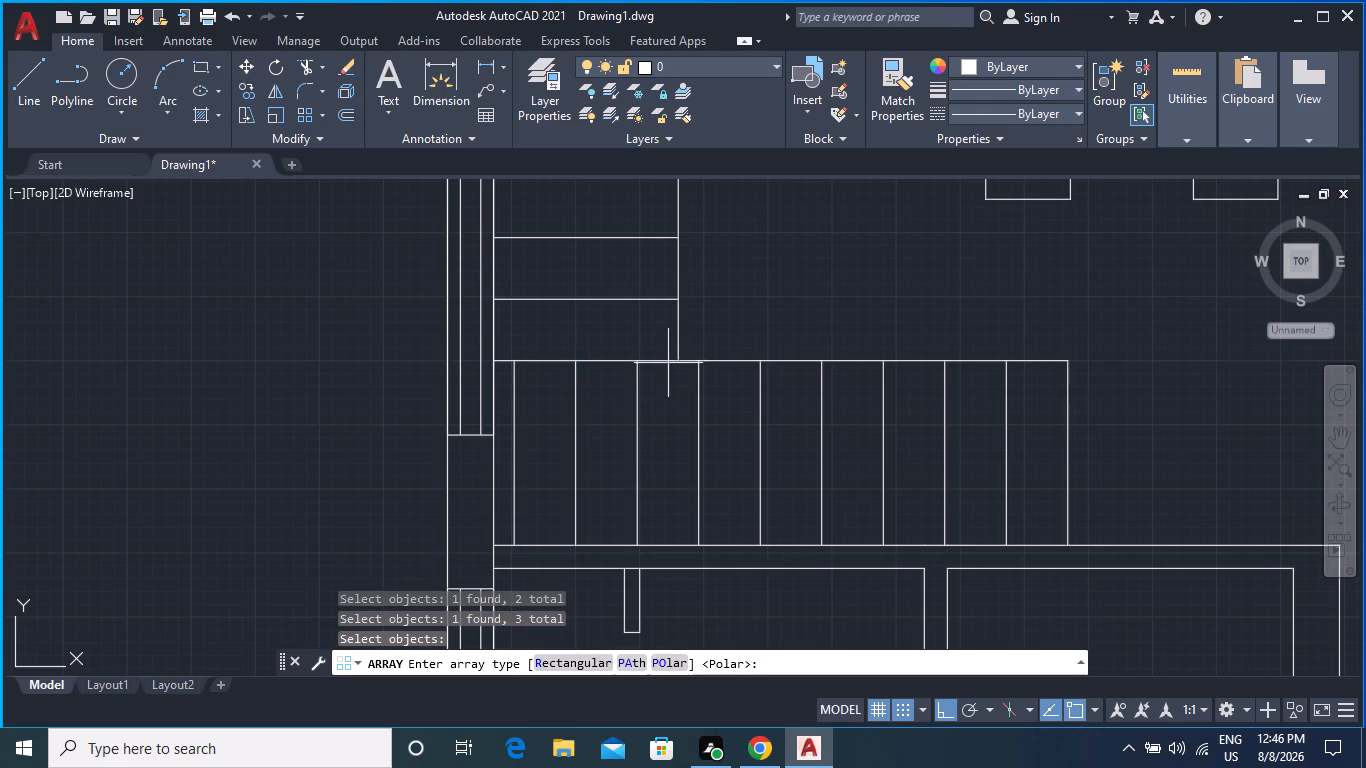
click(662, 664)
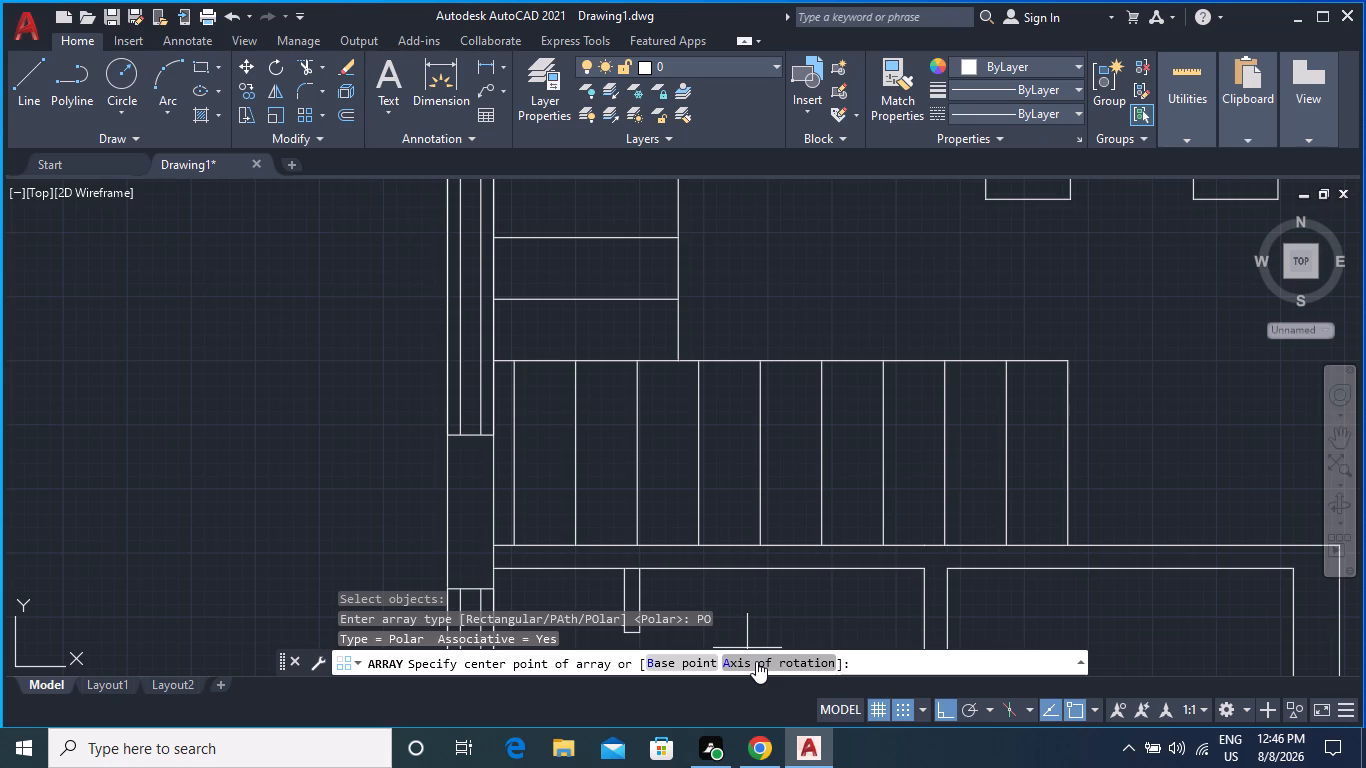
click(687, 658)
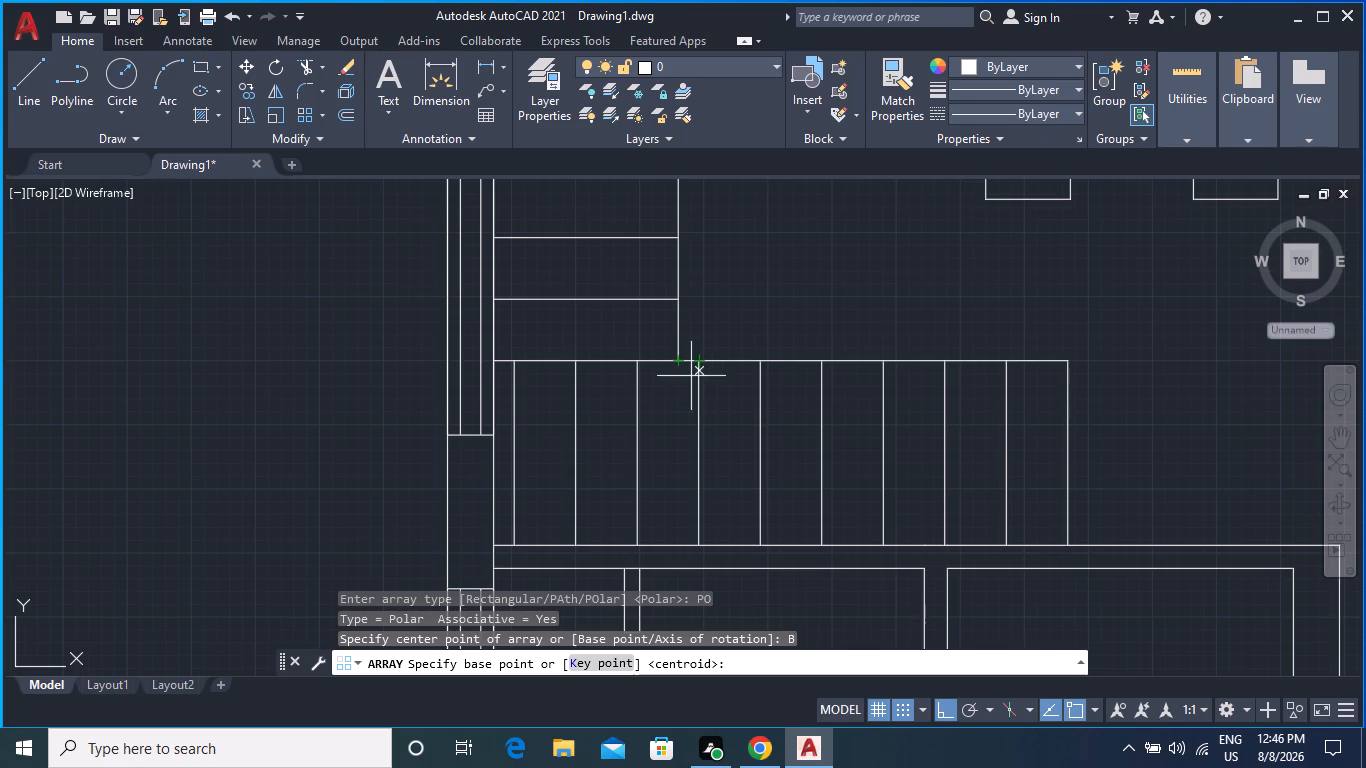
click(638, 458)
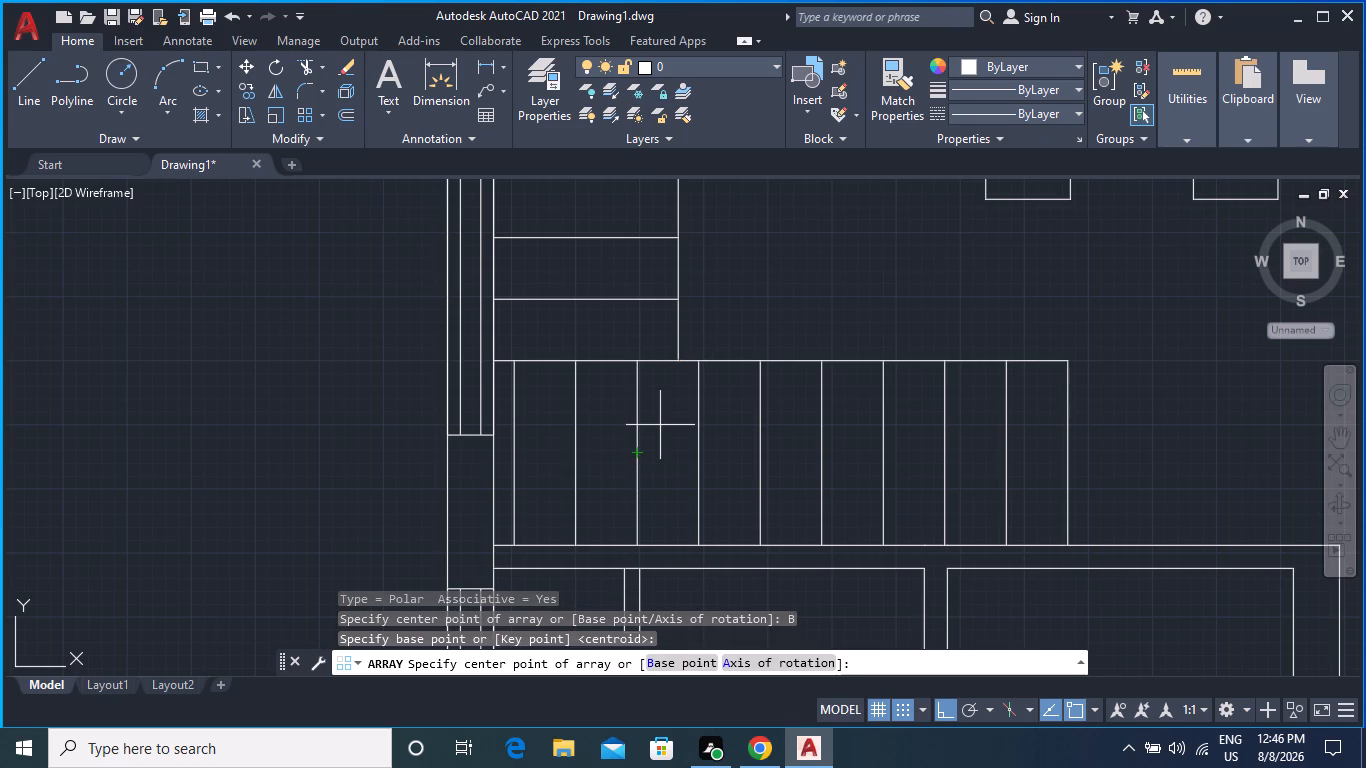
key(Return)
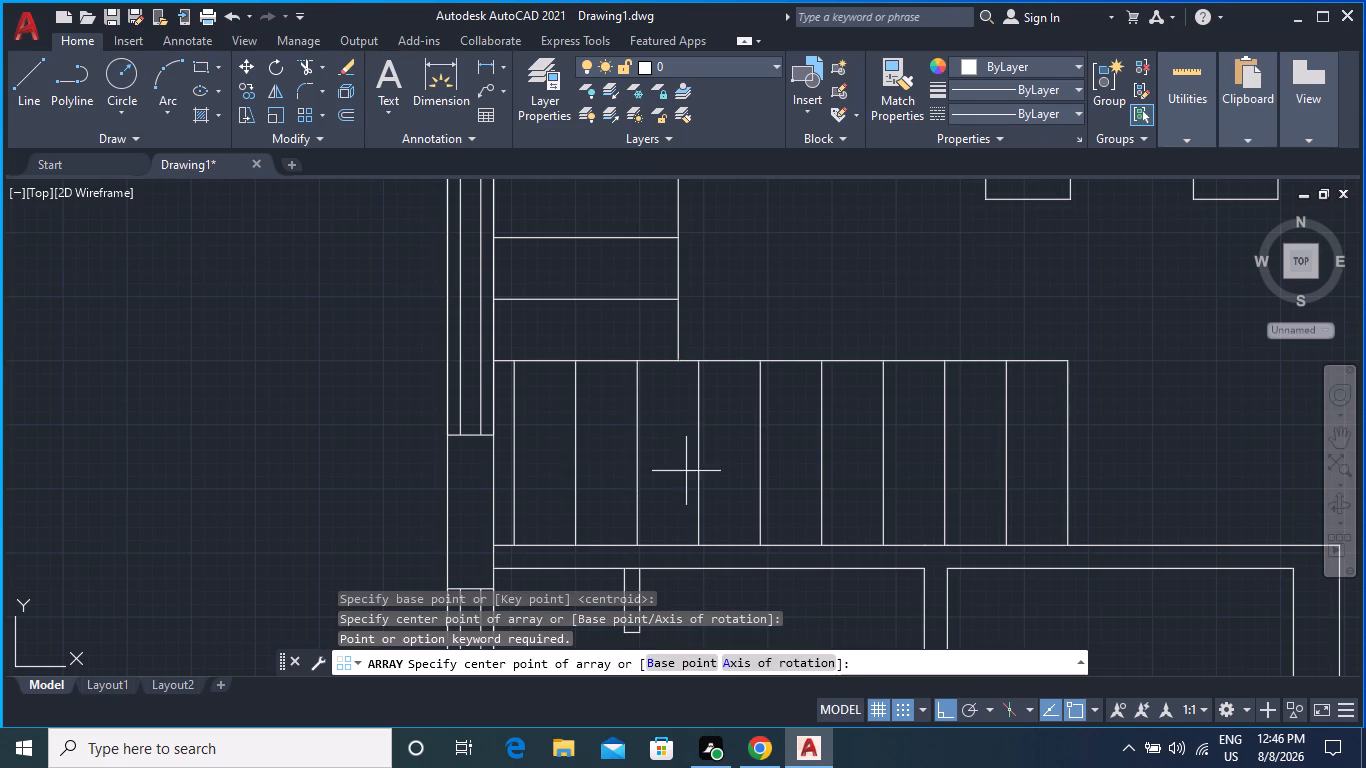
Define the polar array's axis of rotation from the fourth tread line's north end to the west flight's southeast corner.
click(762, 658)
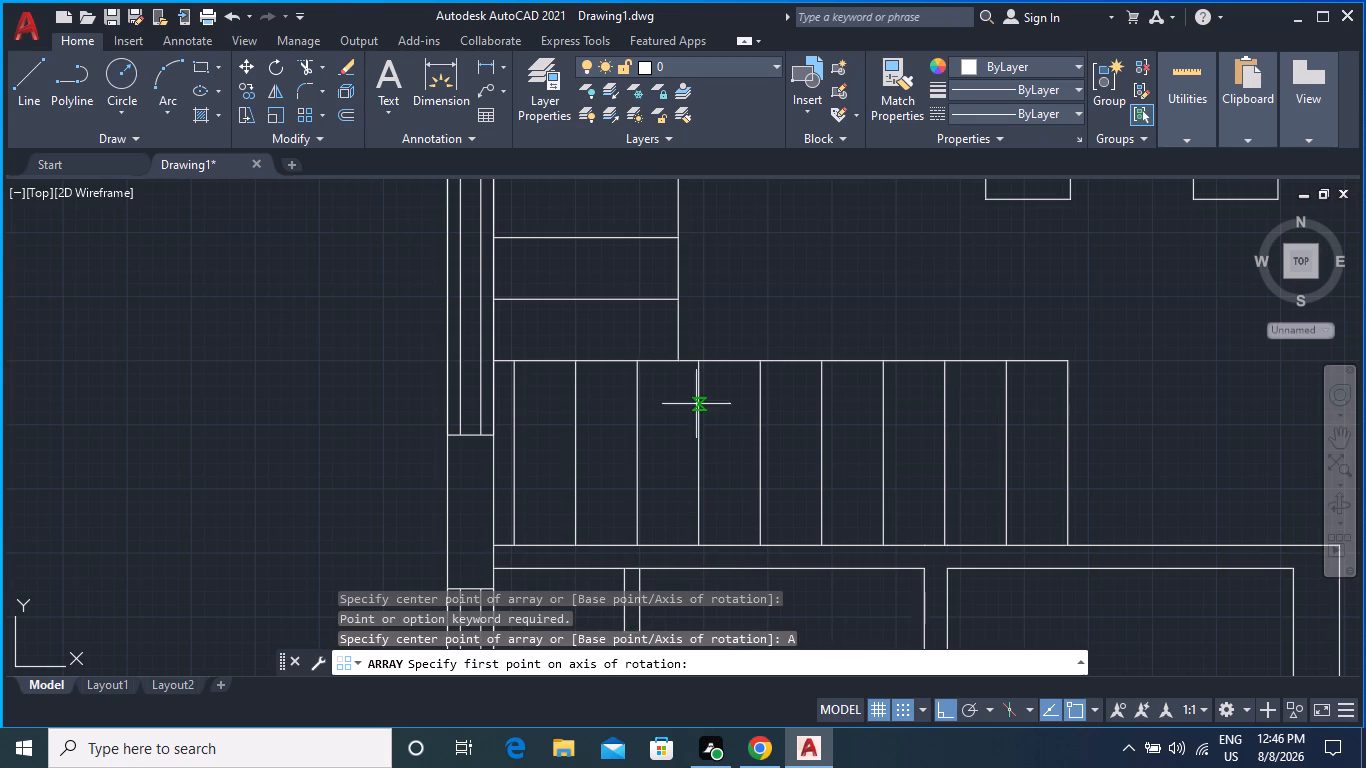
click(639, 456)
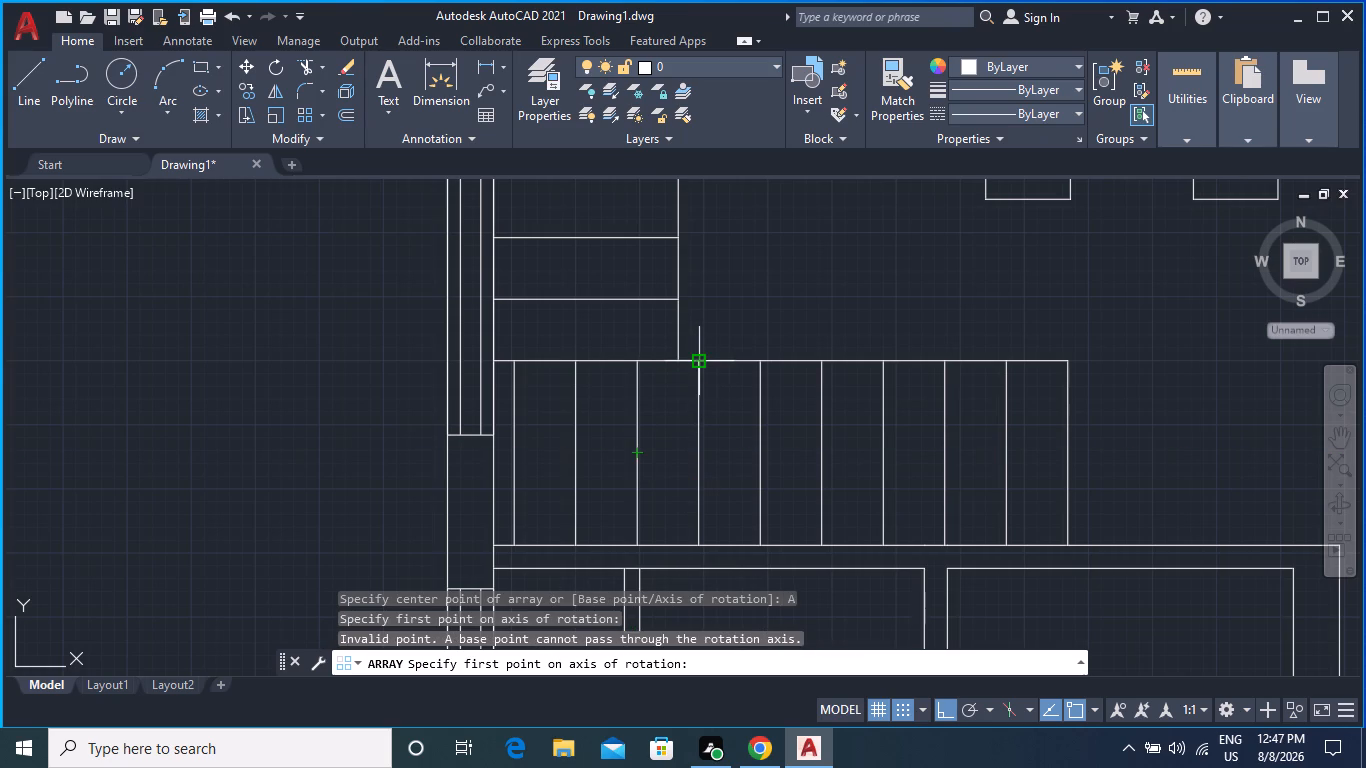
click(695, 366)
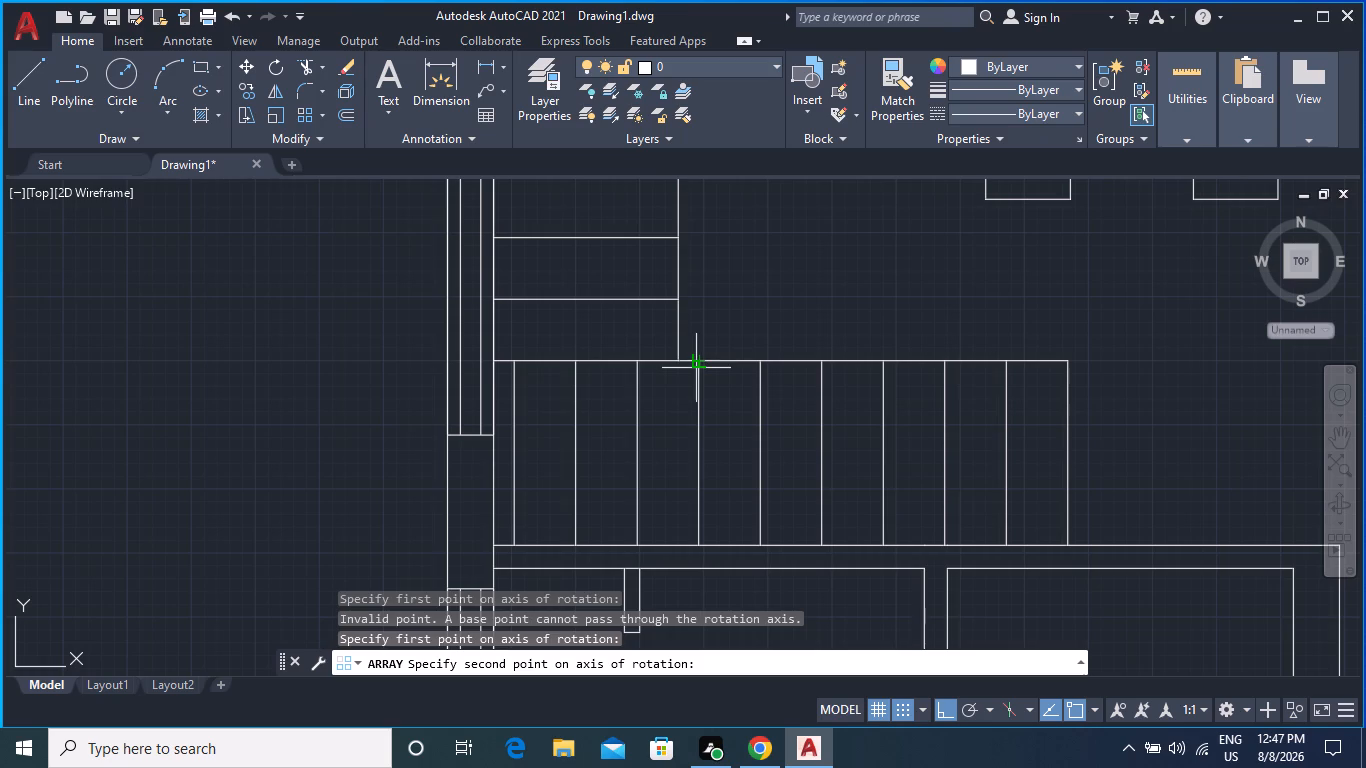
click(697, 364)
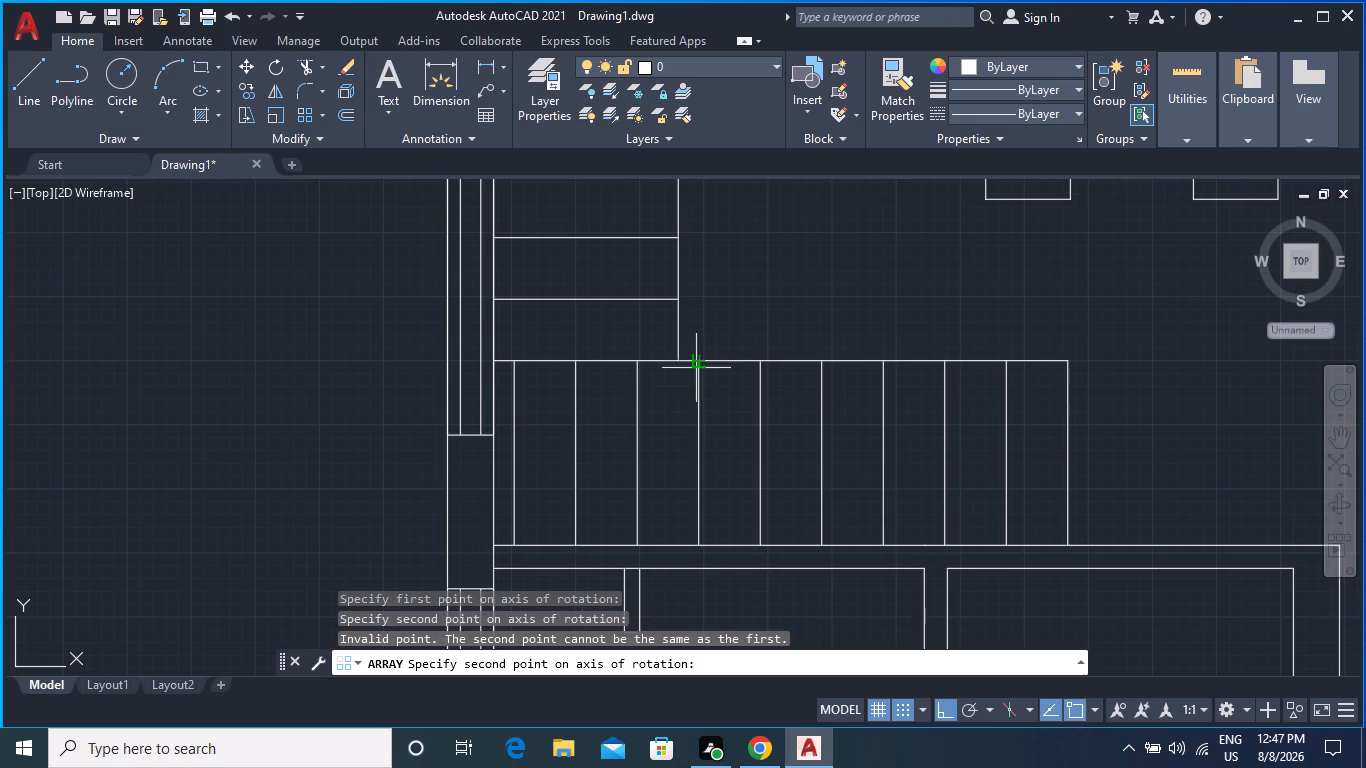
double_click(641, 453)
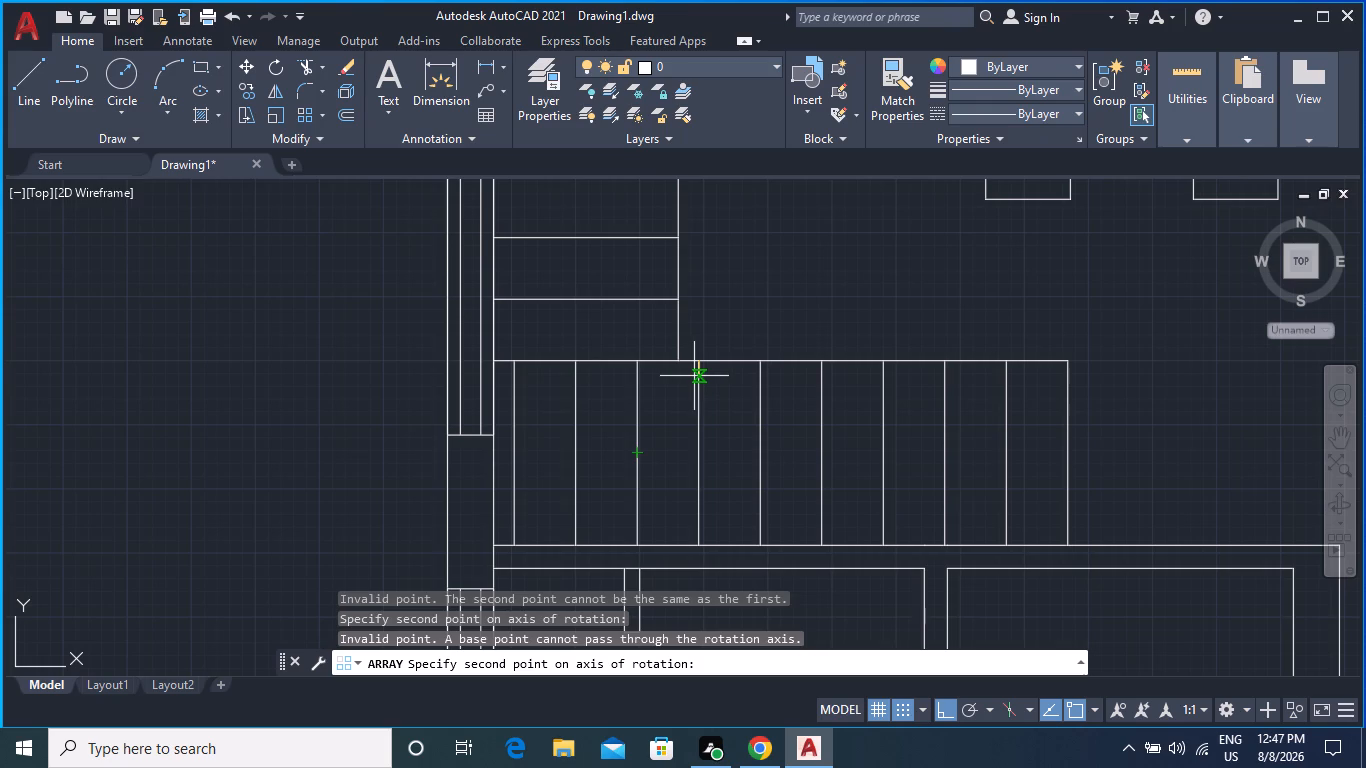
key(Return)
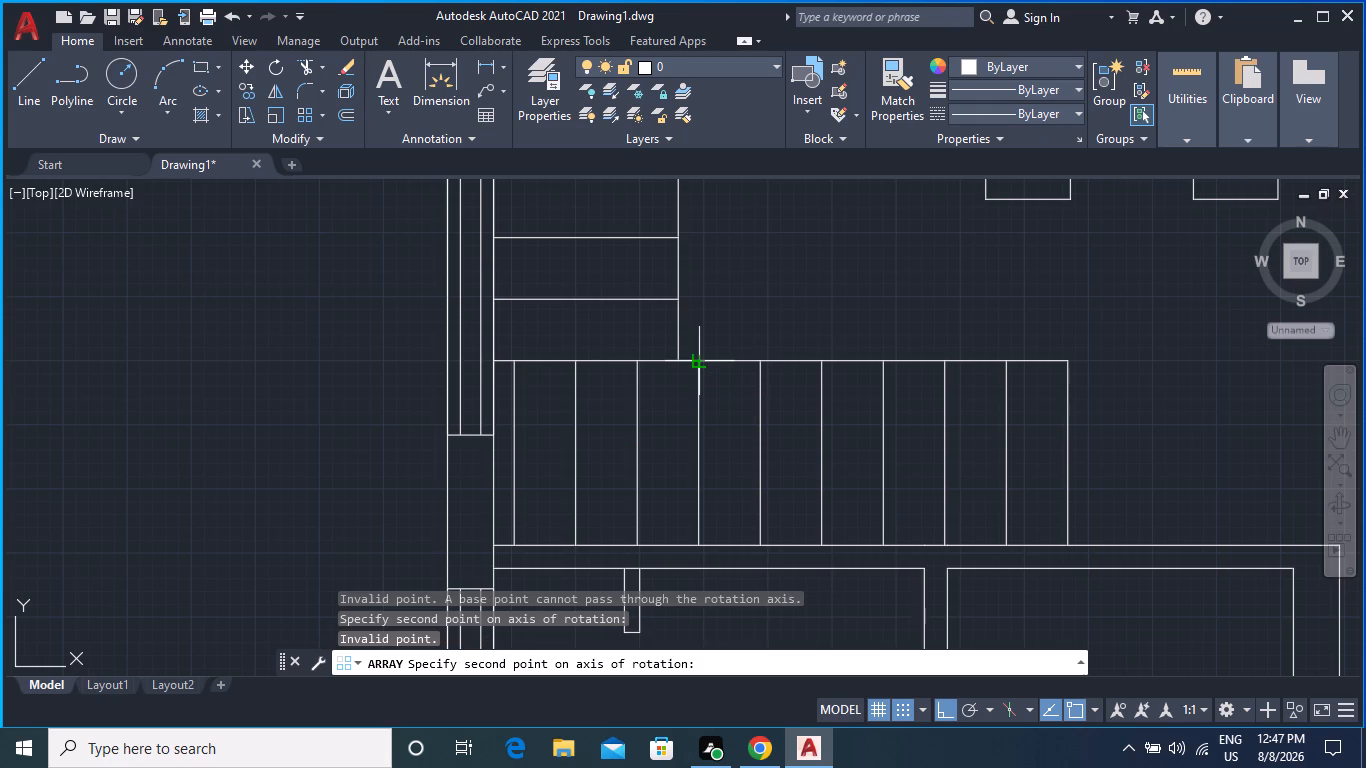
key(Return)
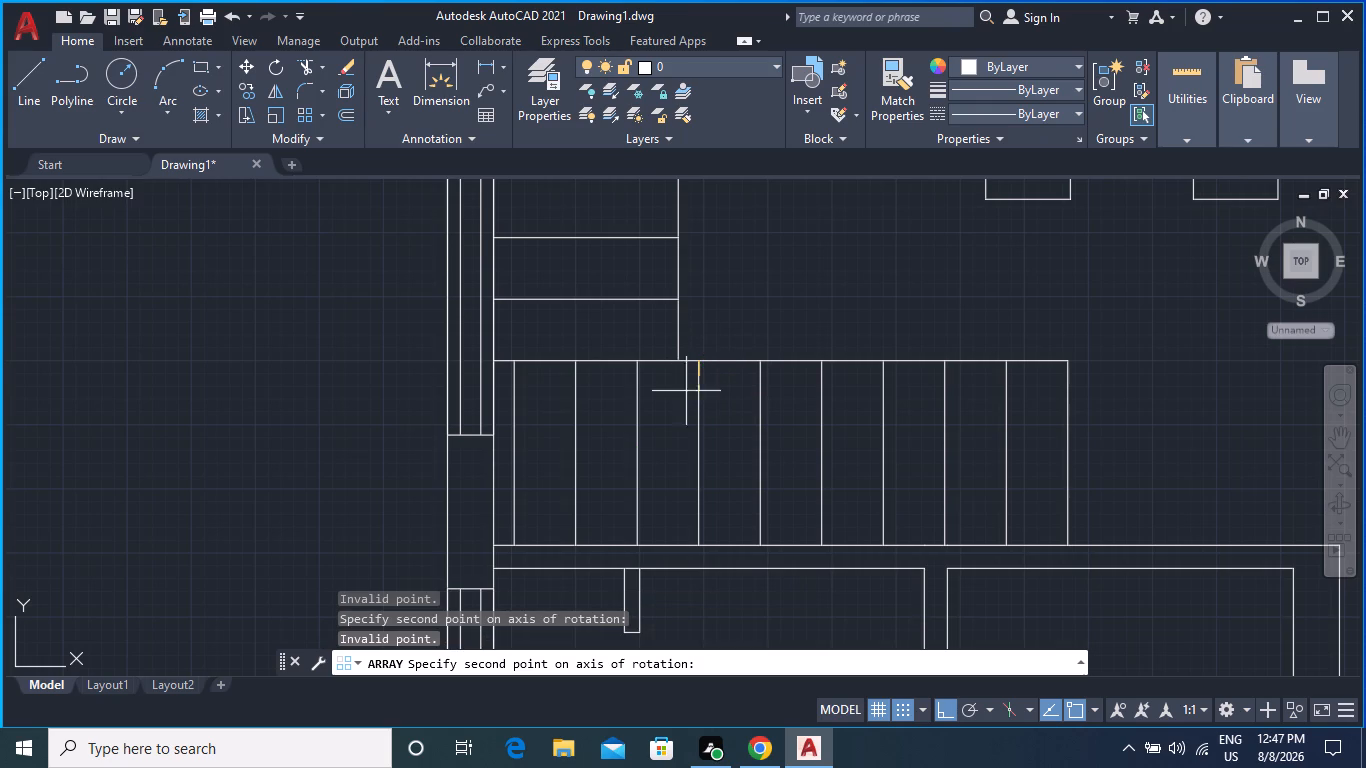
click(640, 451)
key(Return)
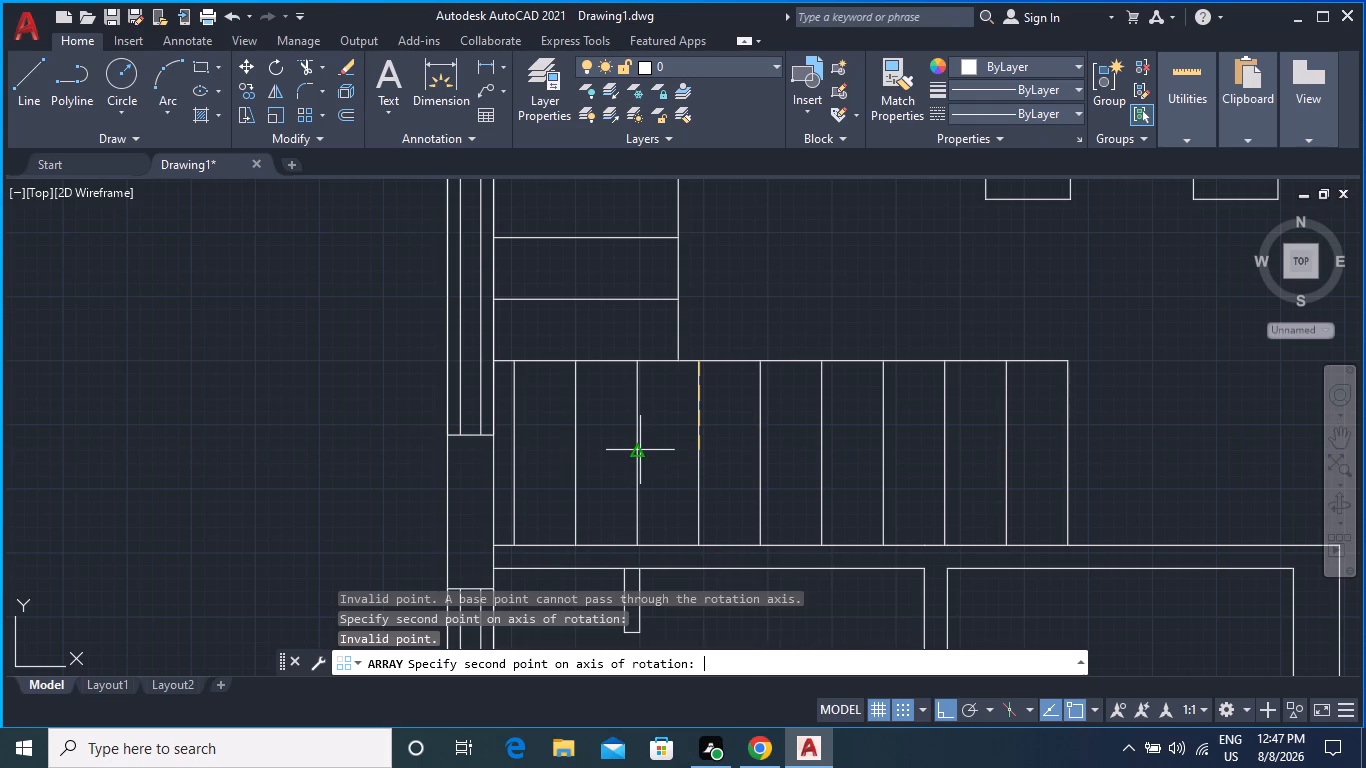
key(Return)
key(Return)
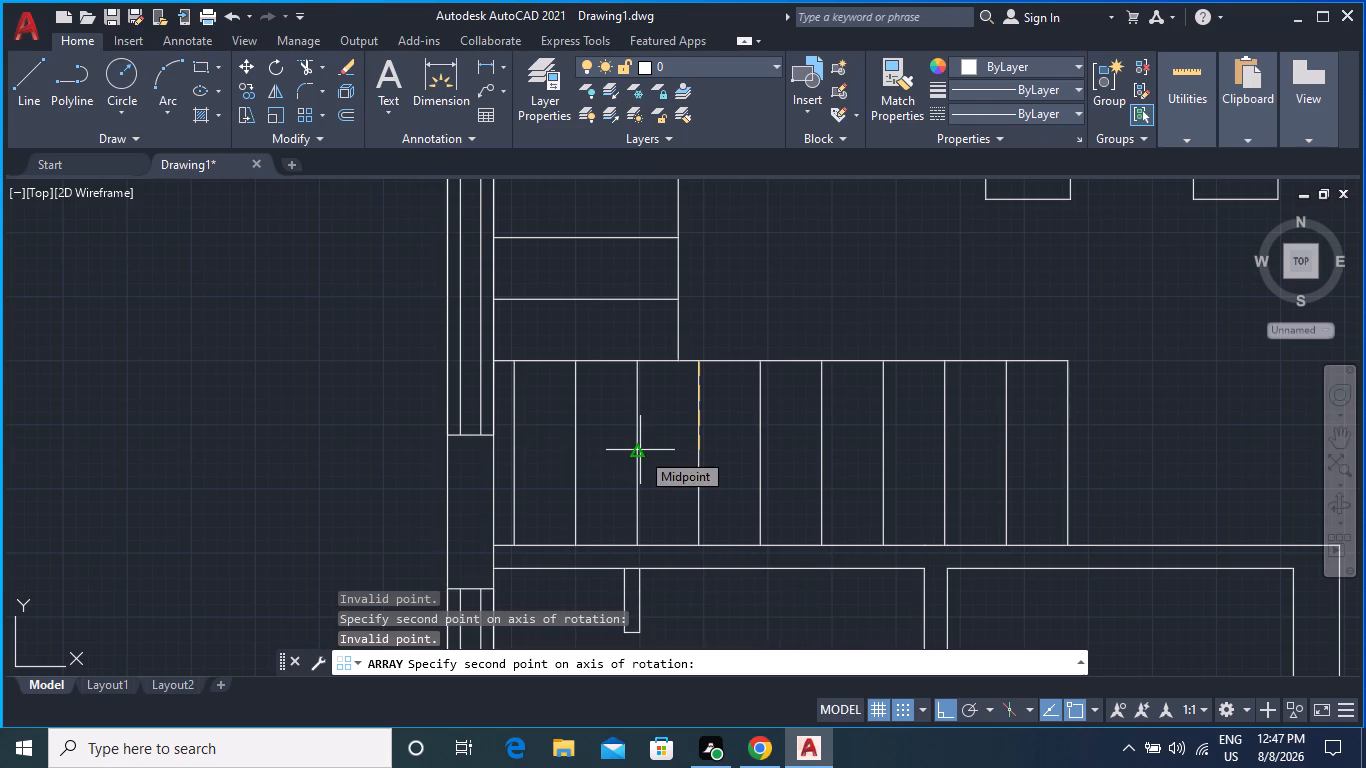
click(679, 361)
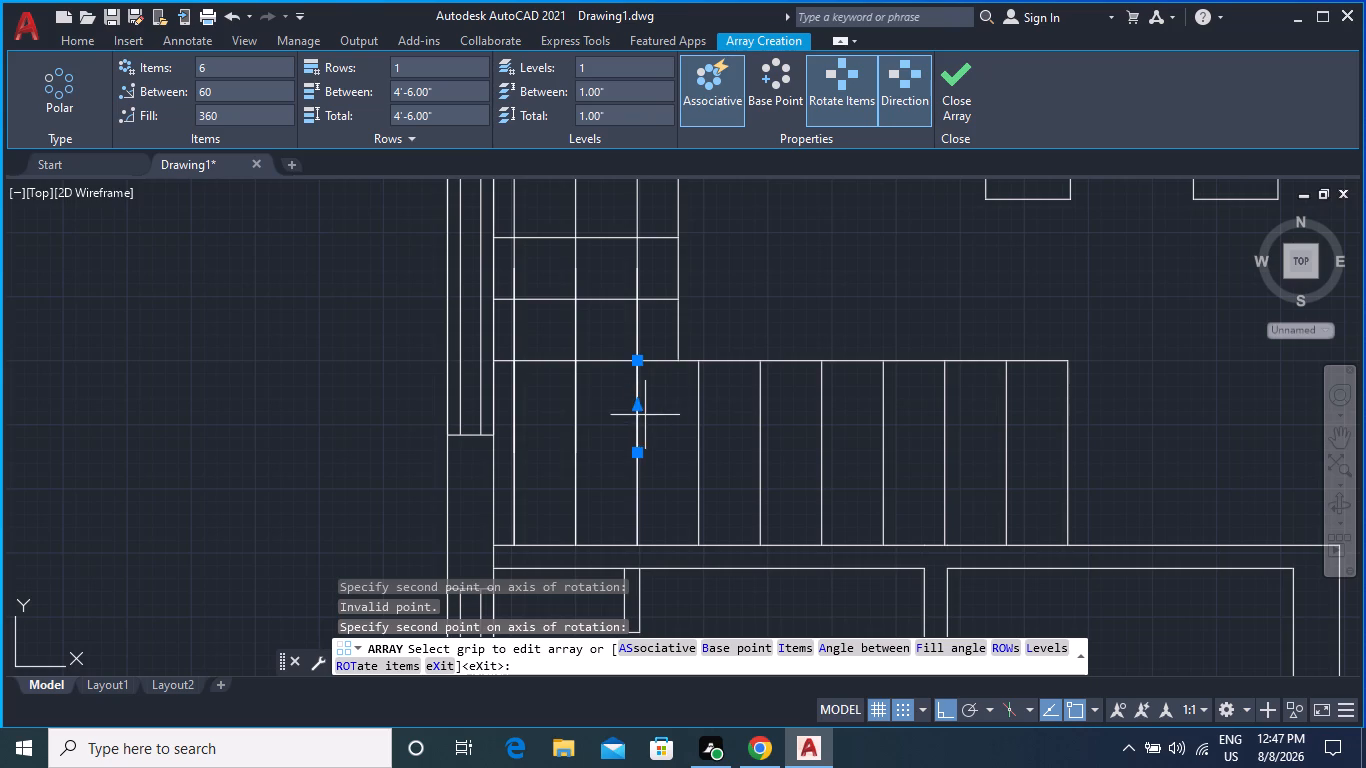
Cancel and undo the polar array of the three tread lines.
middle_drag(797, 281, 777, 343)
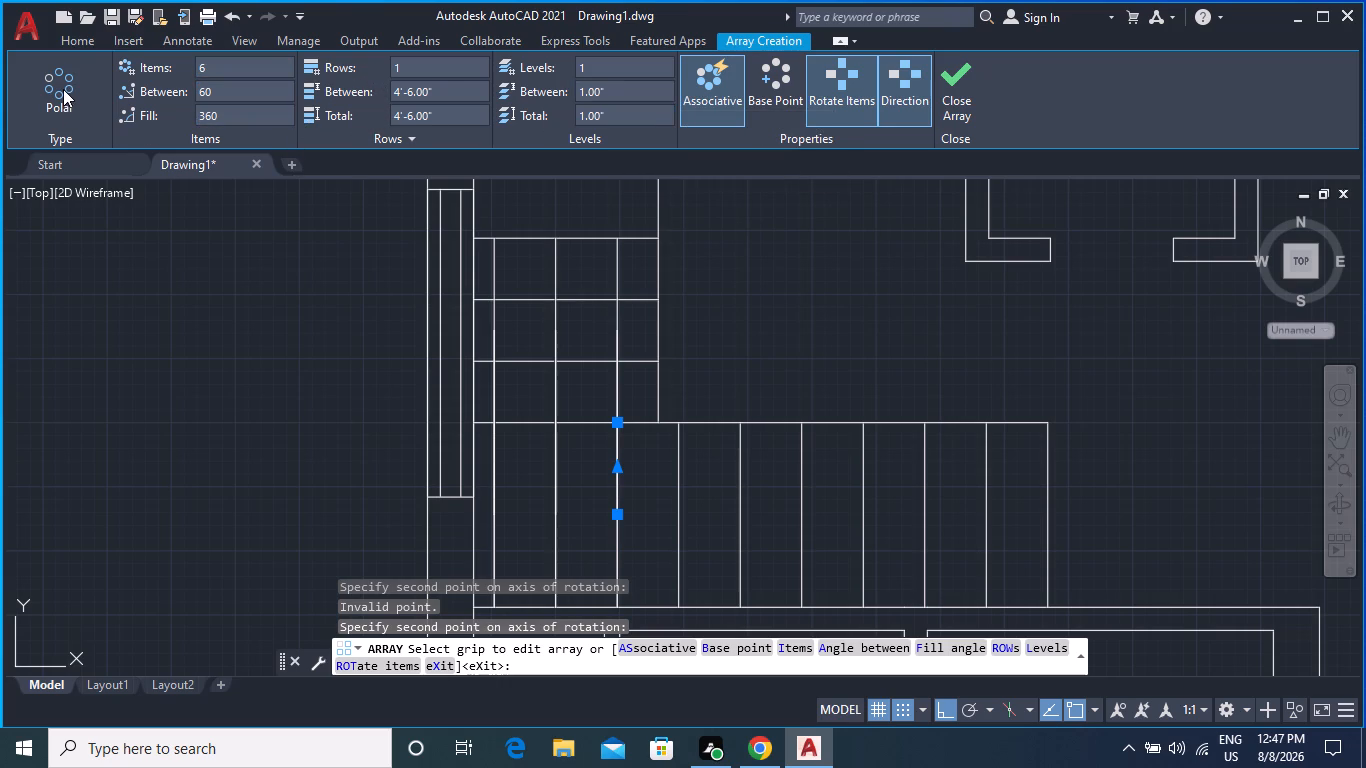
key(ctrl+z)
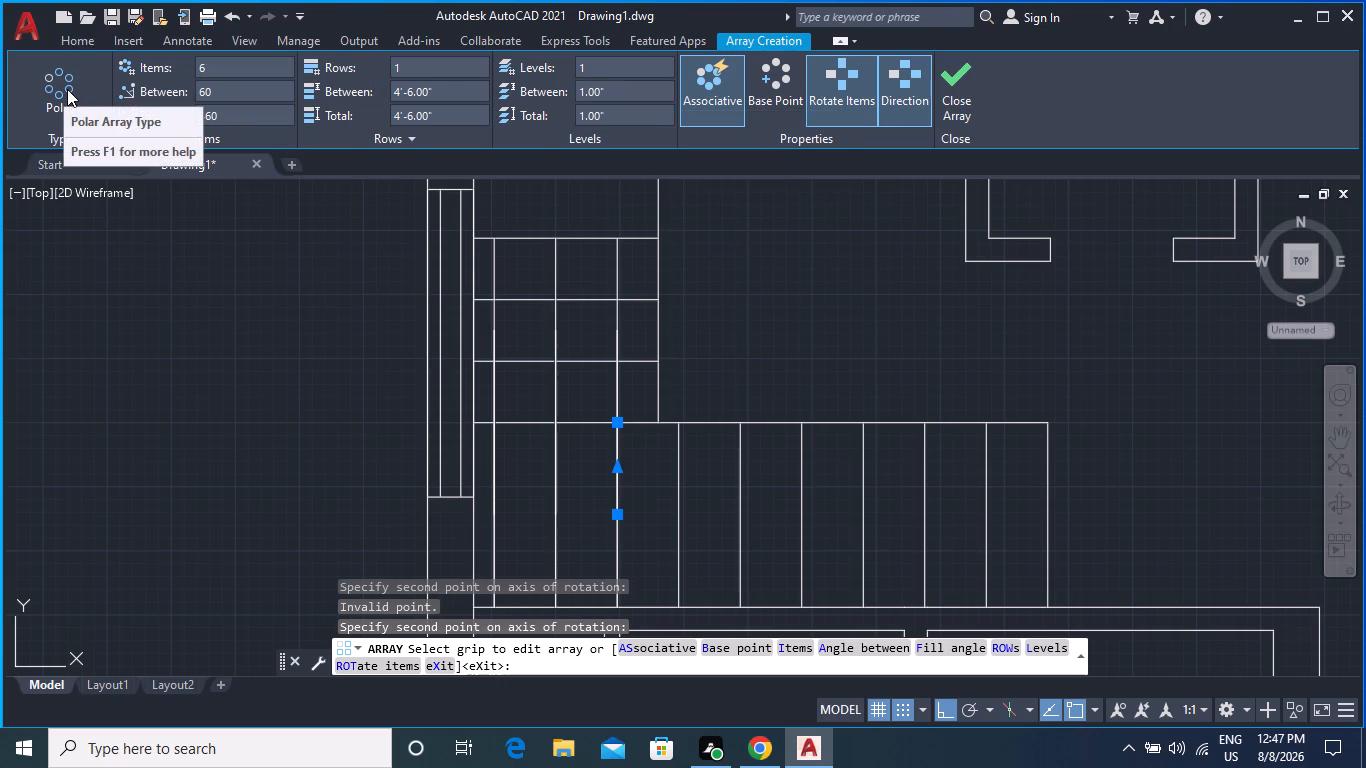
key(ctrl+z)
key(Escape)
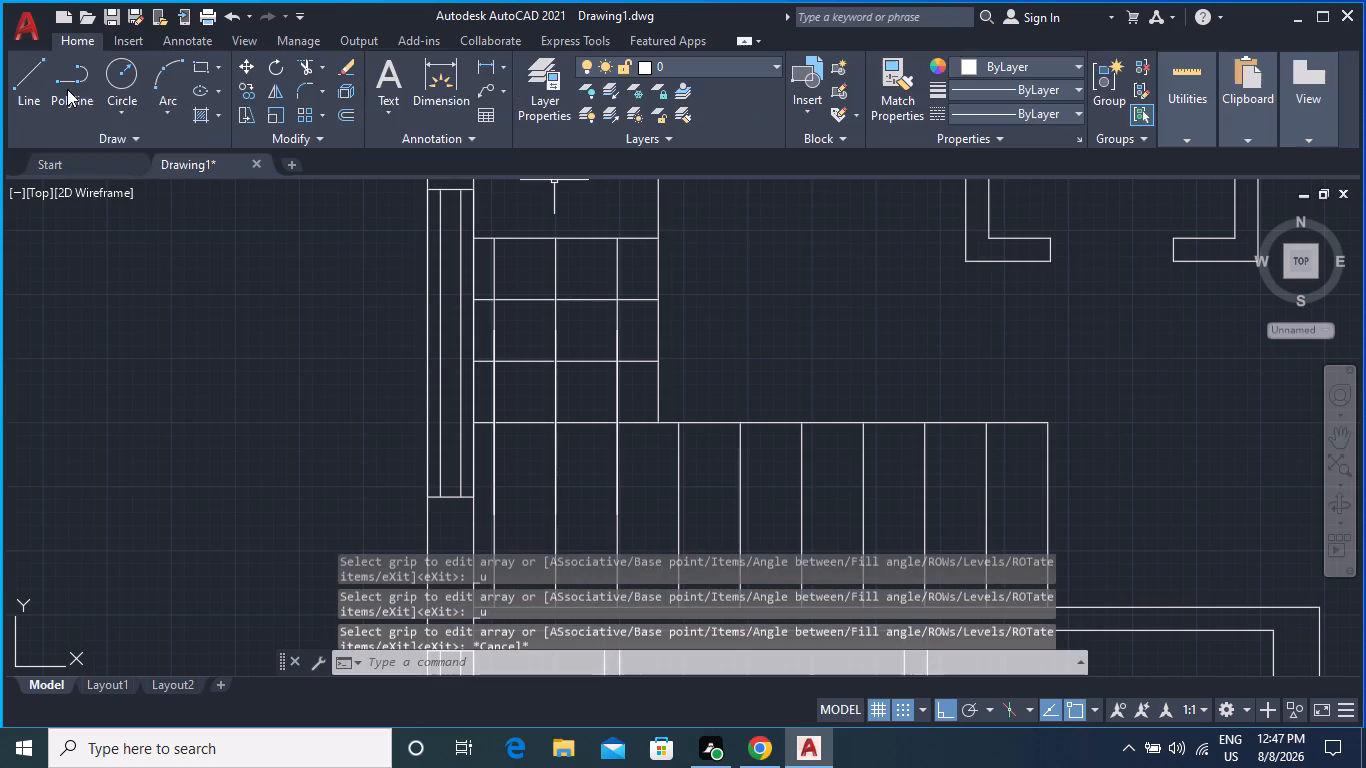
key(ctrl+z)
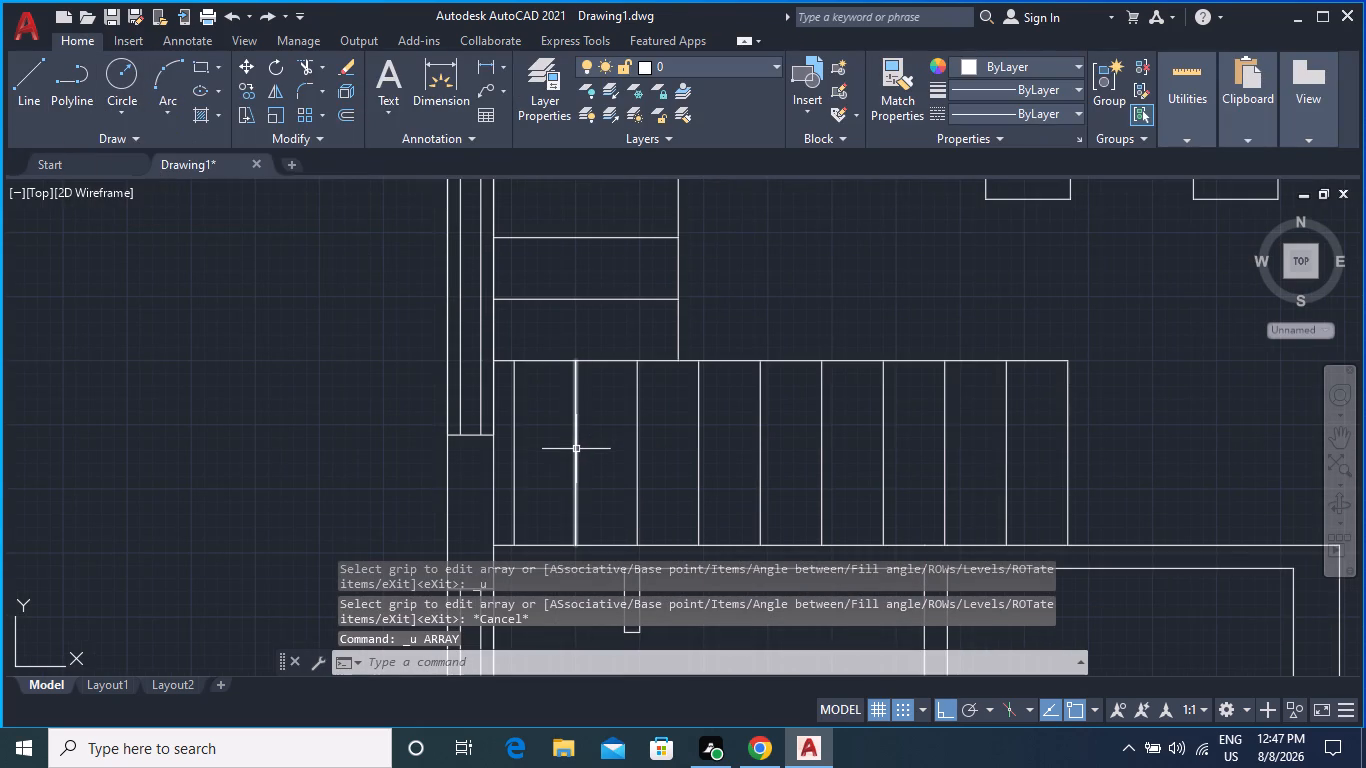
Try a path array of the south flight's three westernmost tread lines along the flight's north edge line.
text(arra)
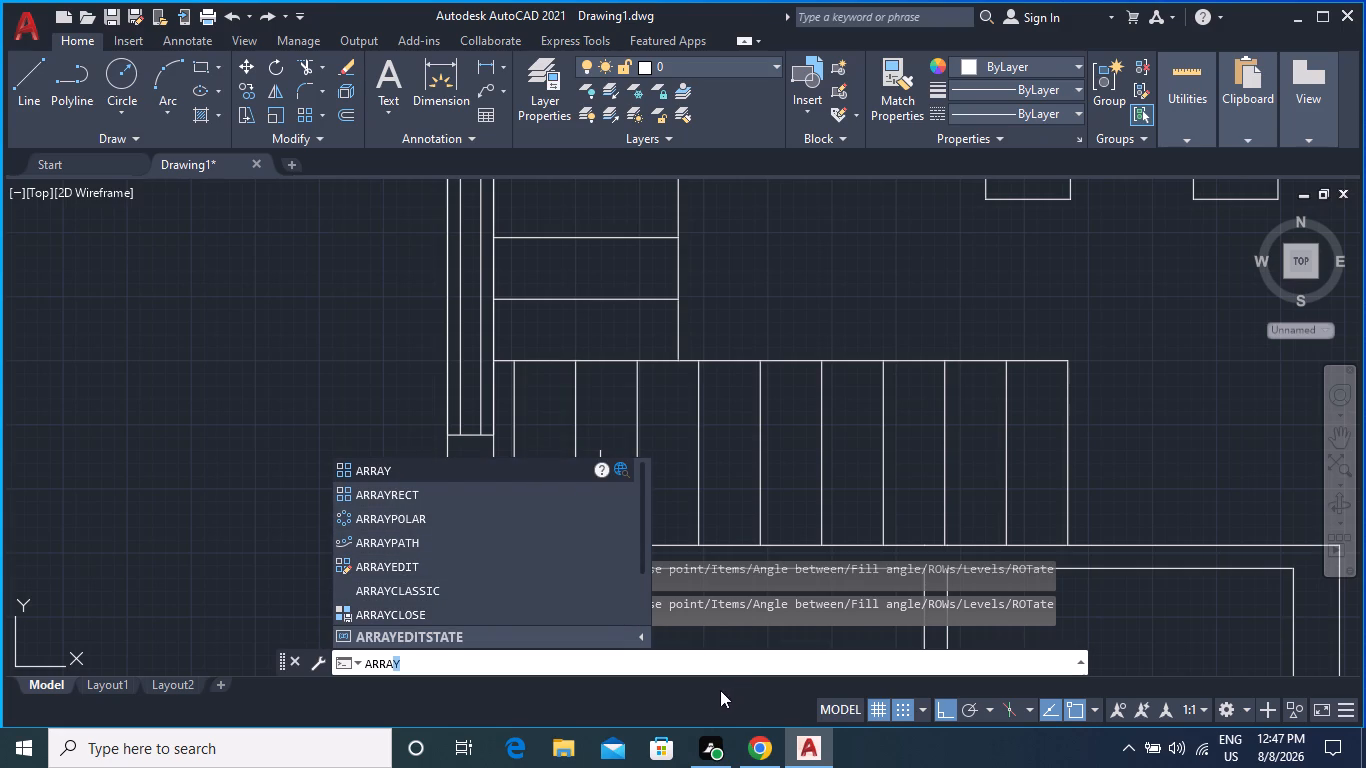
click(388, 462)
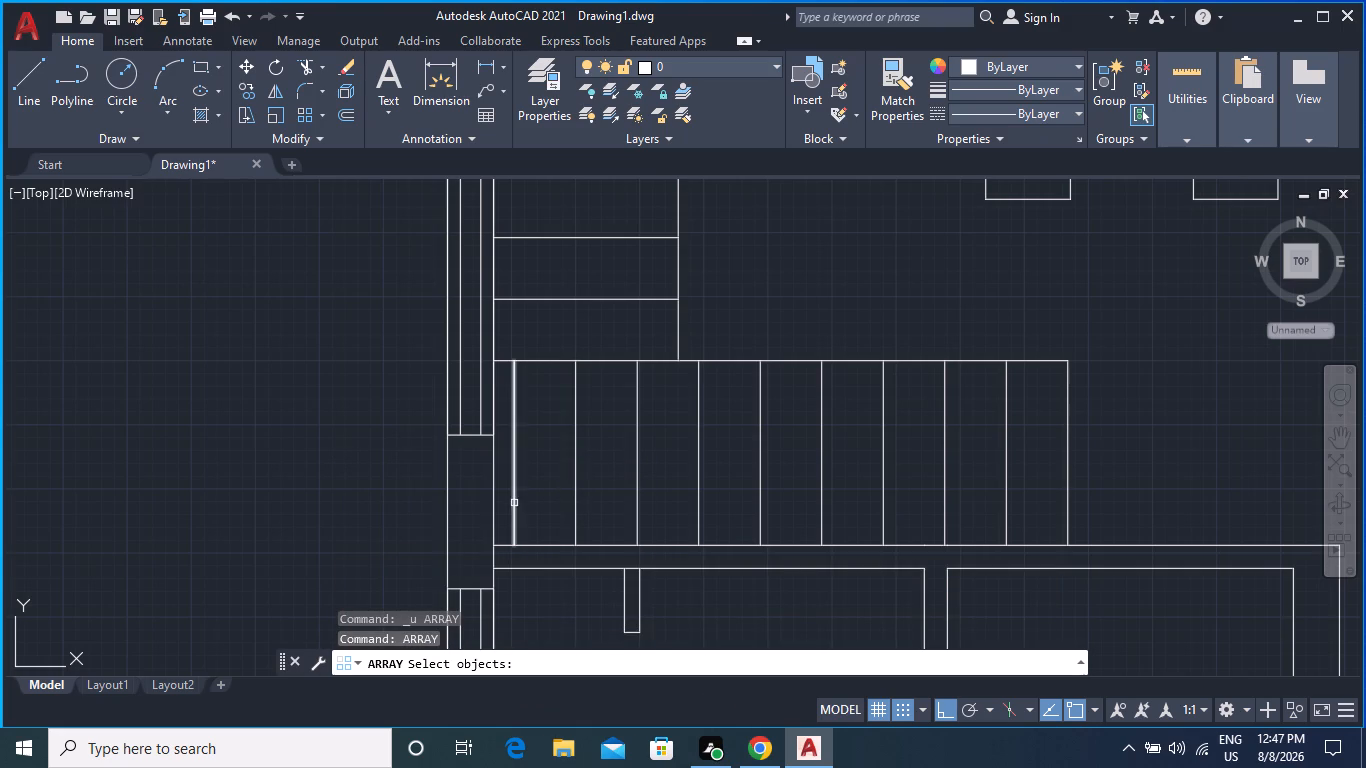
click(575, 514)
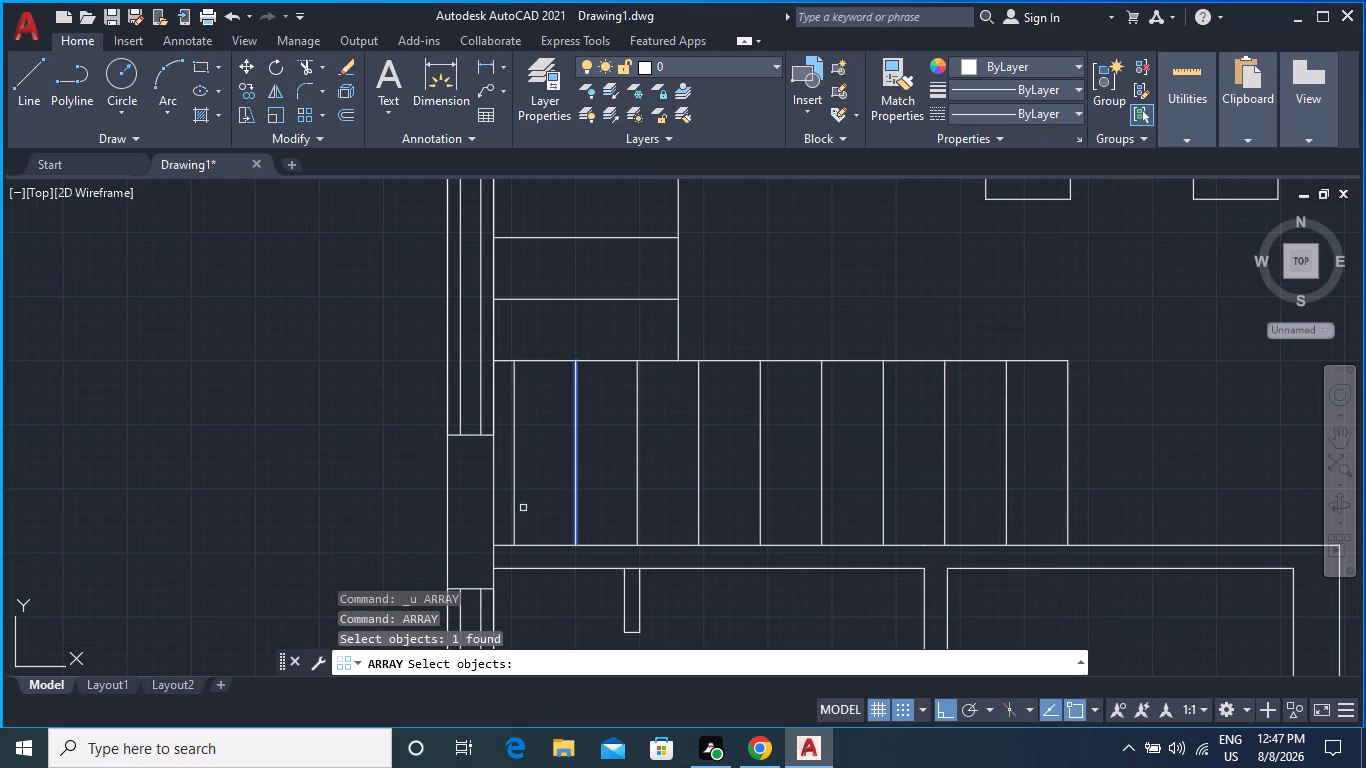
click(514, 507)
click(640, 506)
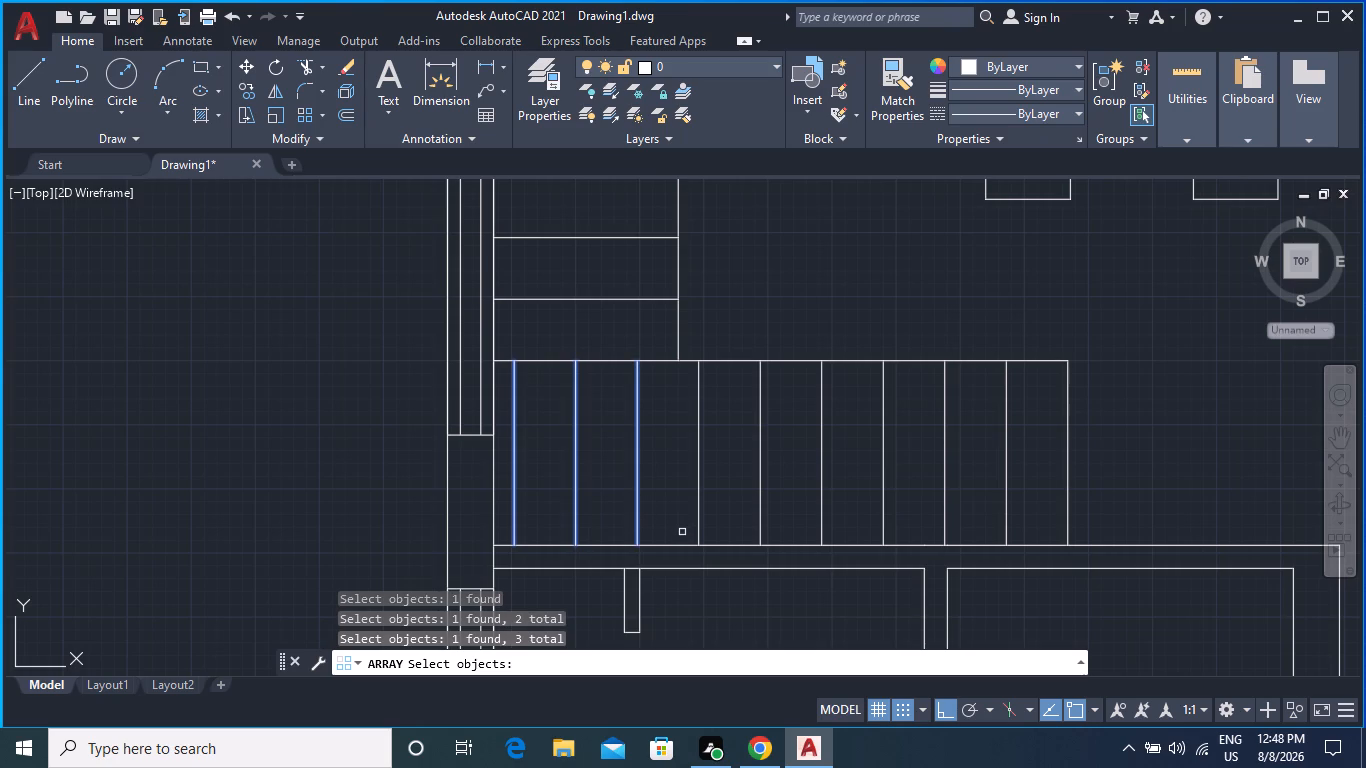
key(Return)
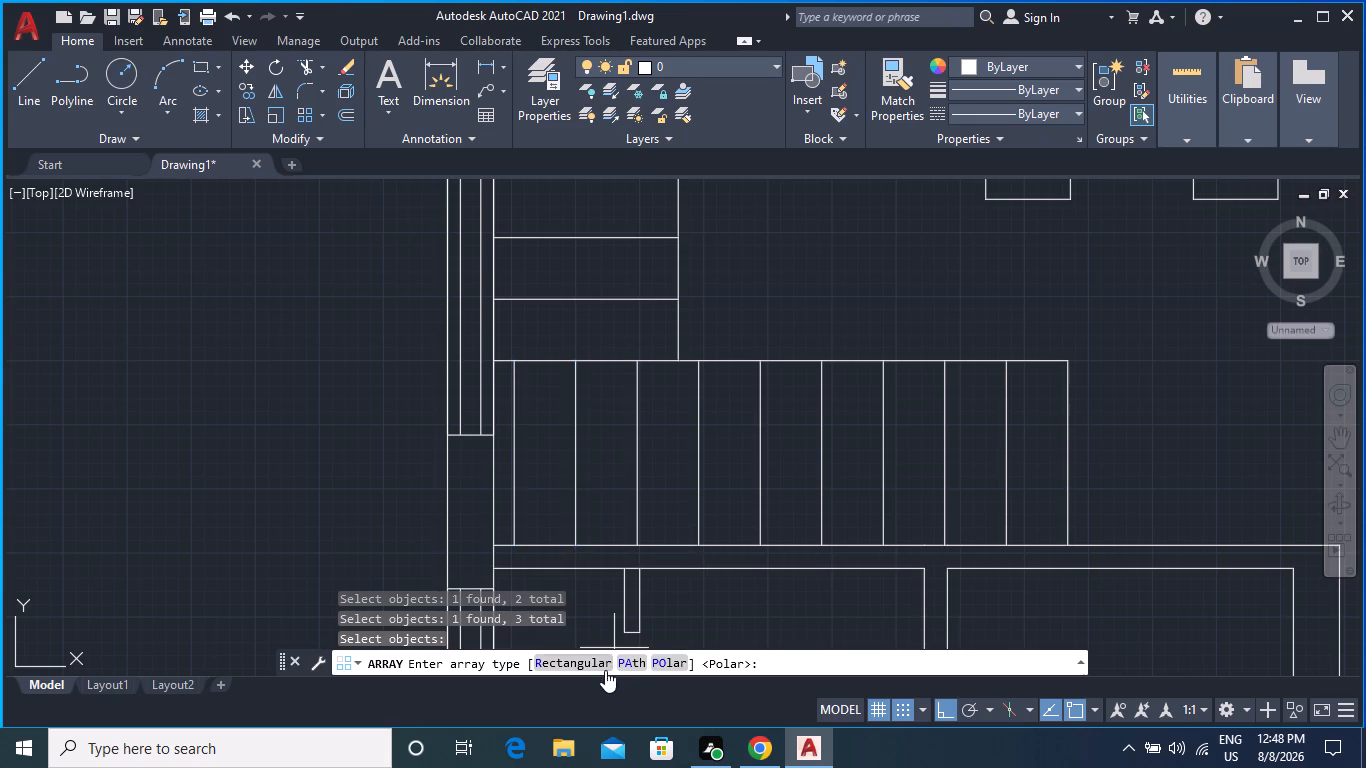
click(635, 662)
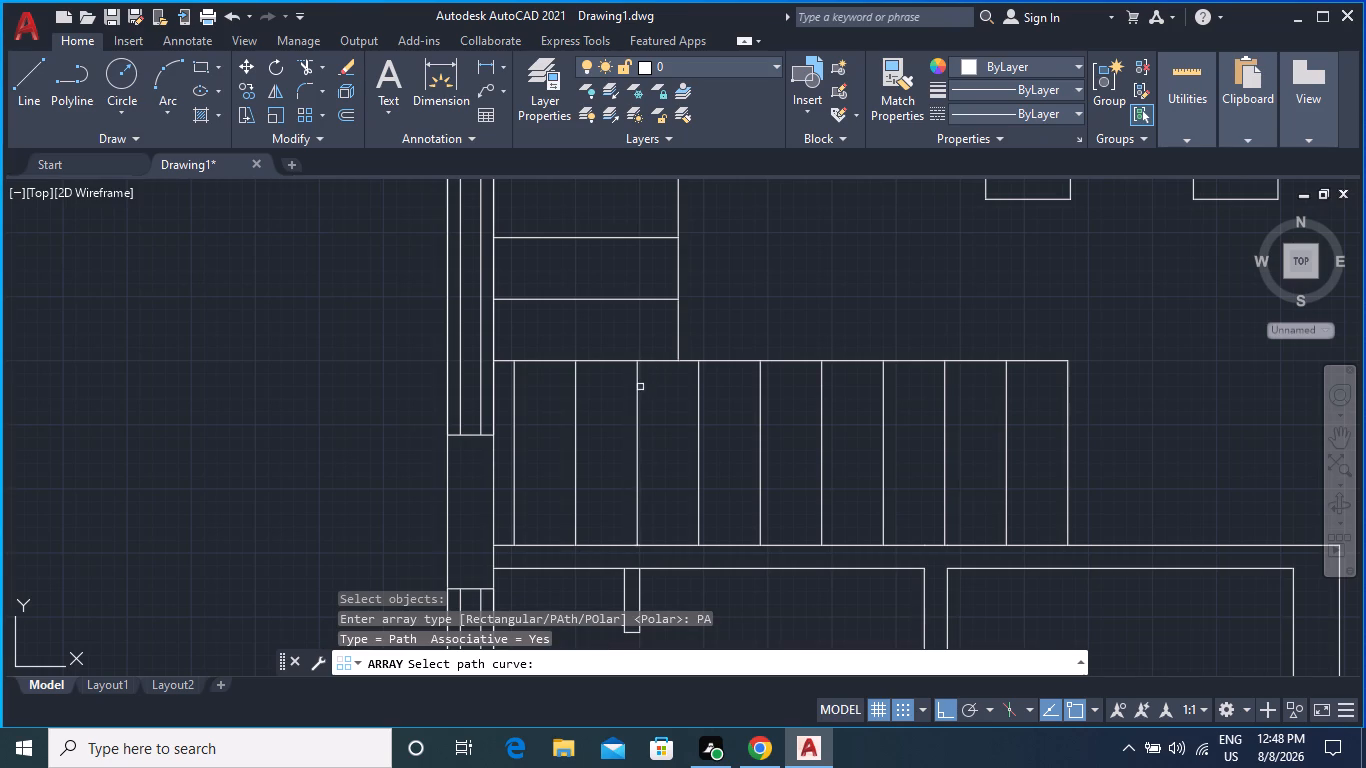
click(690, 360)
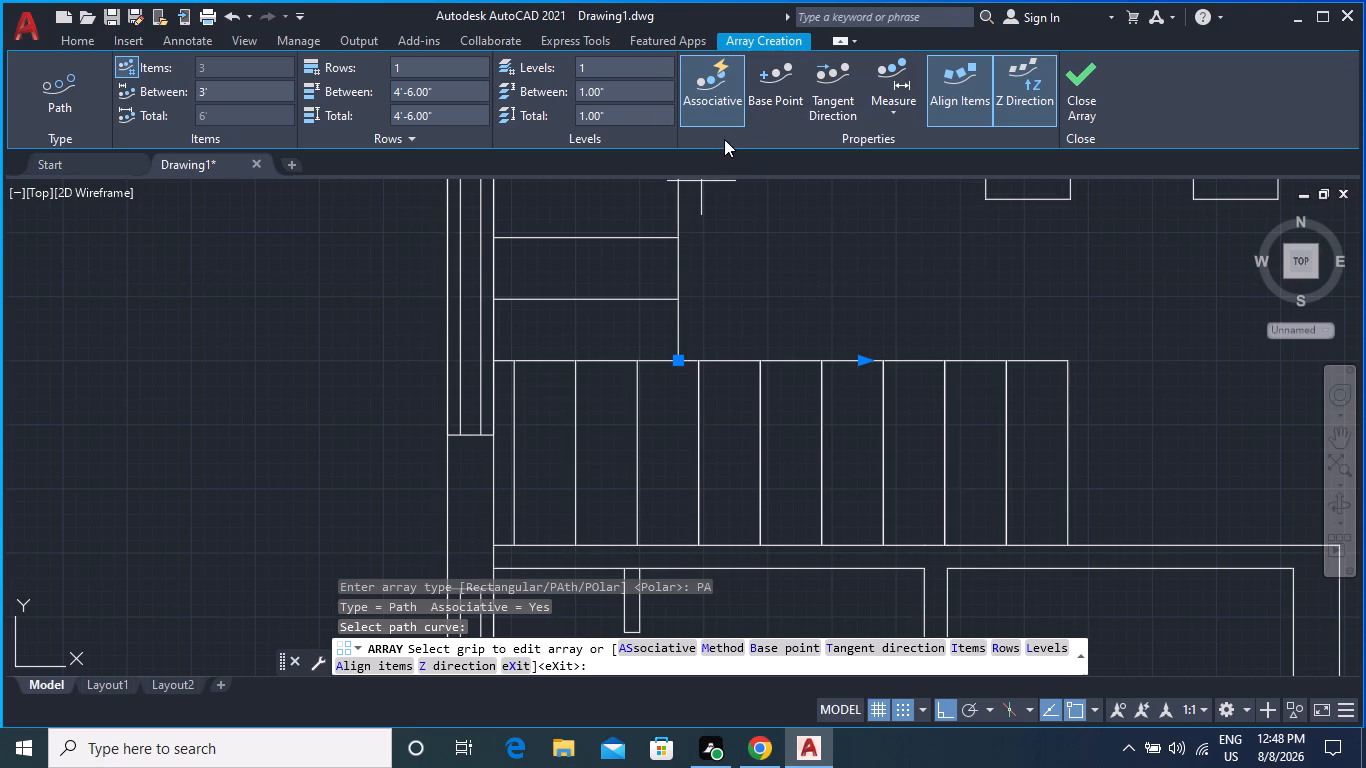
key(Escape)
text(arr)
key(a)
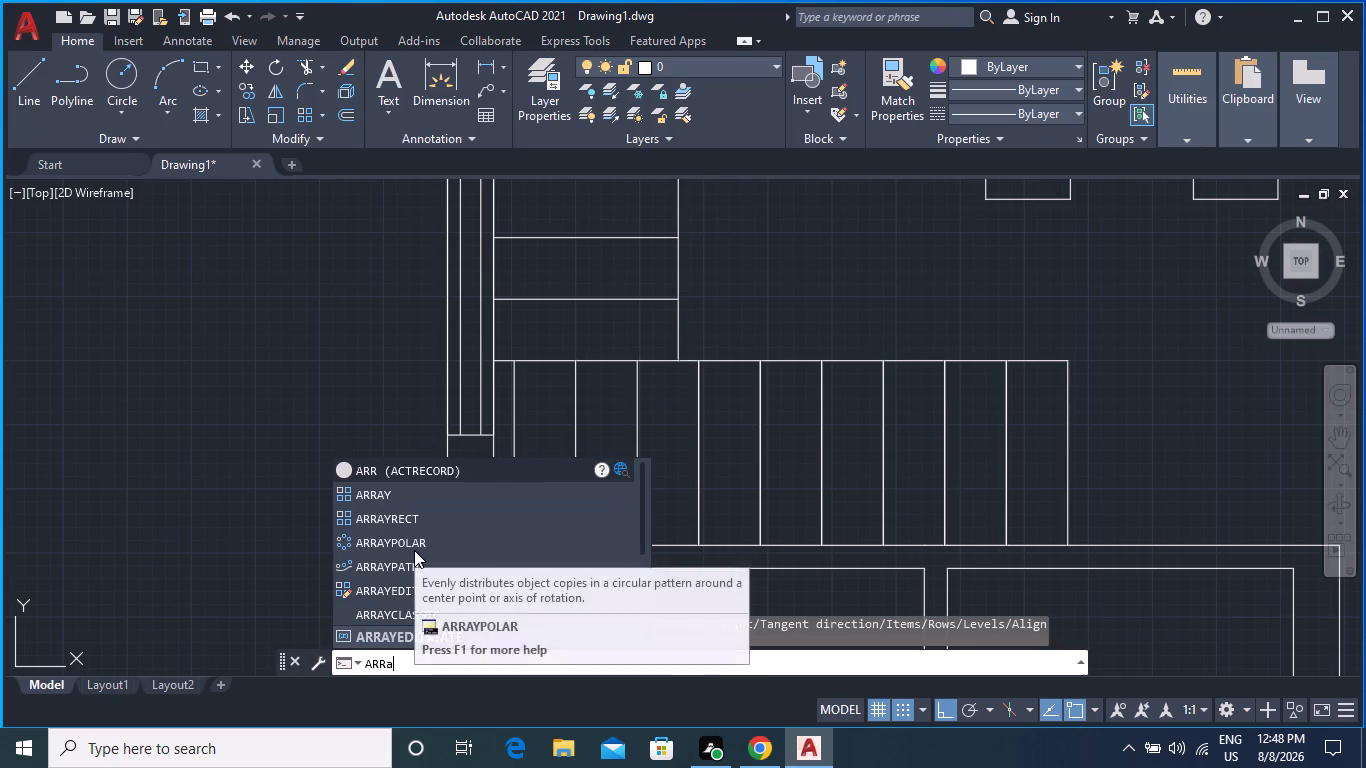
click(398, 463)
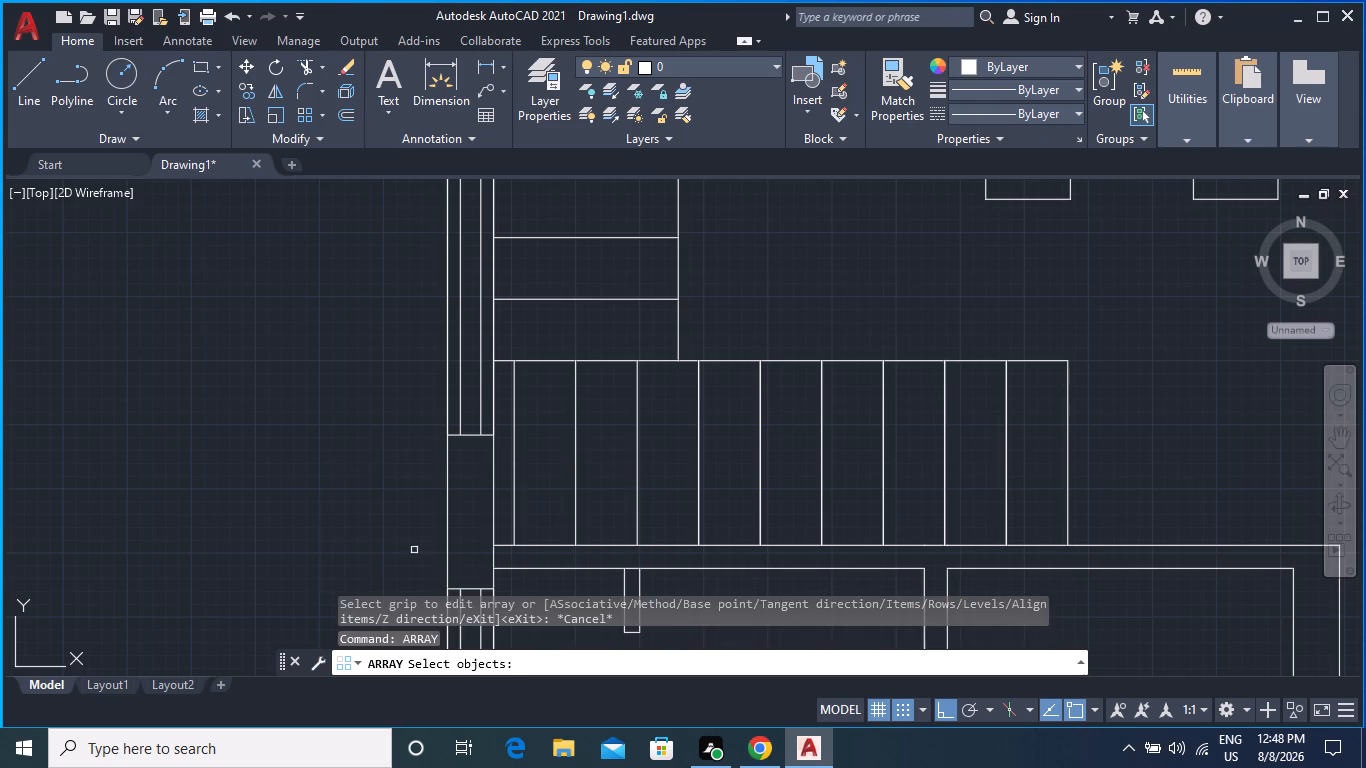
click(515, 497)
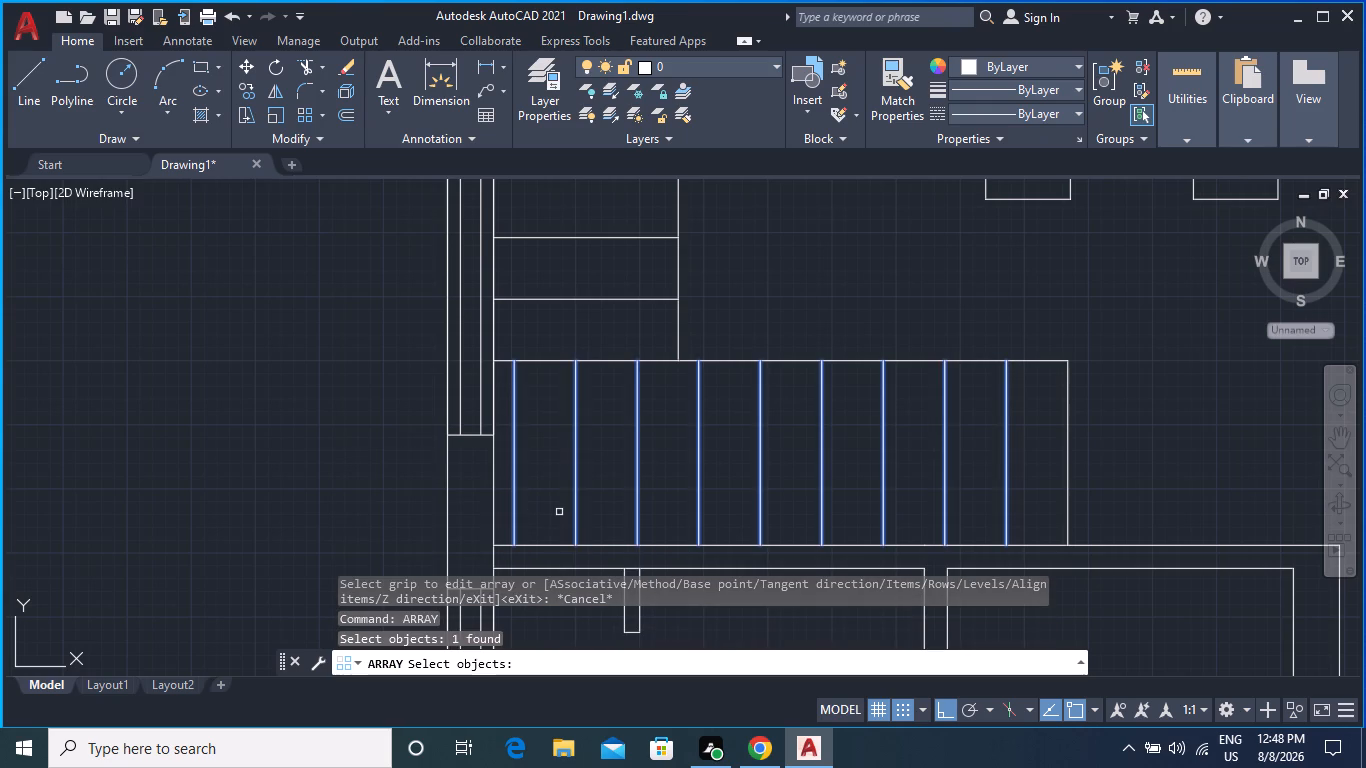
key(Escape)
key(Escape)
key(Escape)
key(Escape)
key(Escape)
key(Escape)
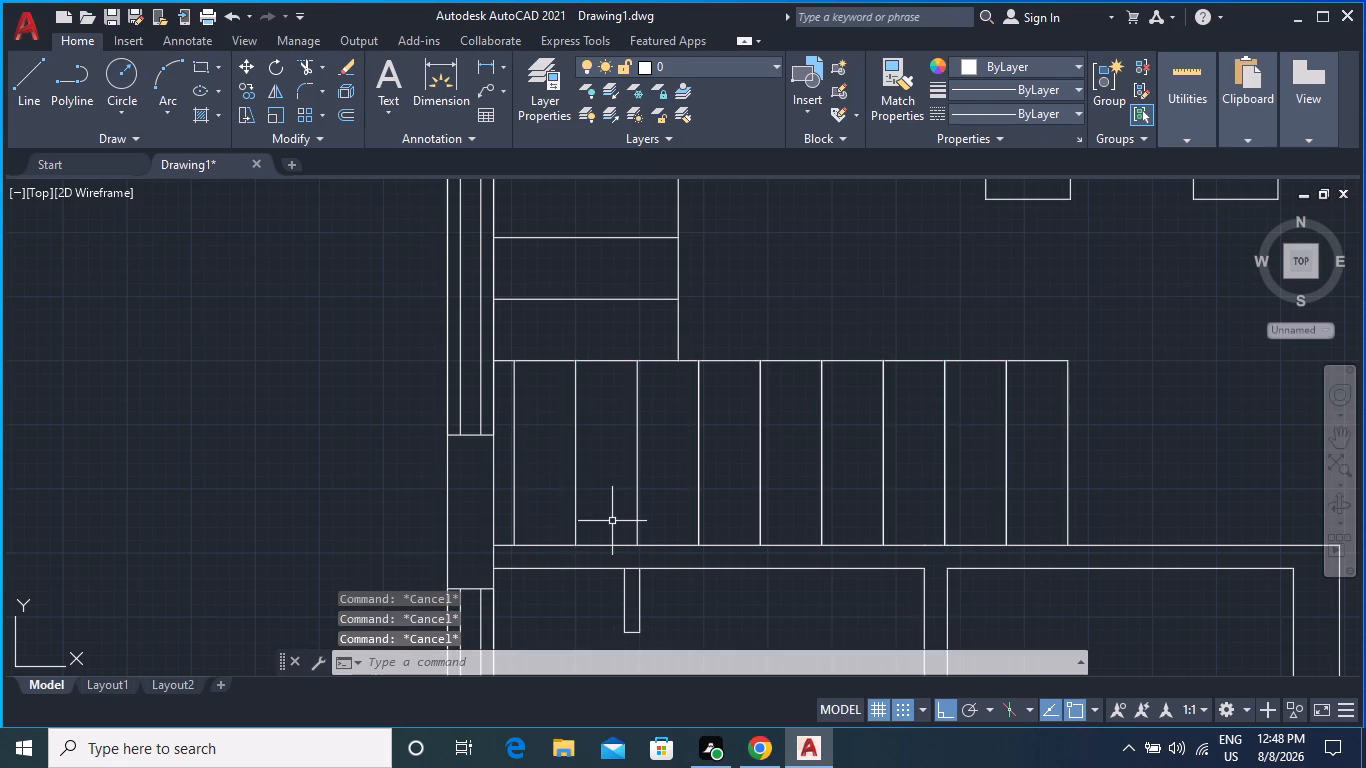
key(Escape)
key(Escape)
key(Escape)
Undo the array attempts and the offset that added the three tread lines at the south flight's west end.
key(ctrl+z)
key(ctrl+z)
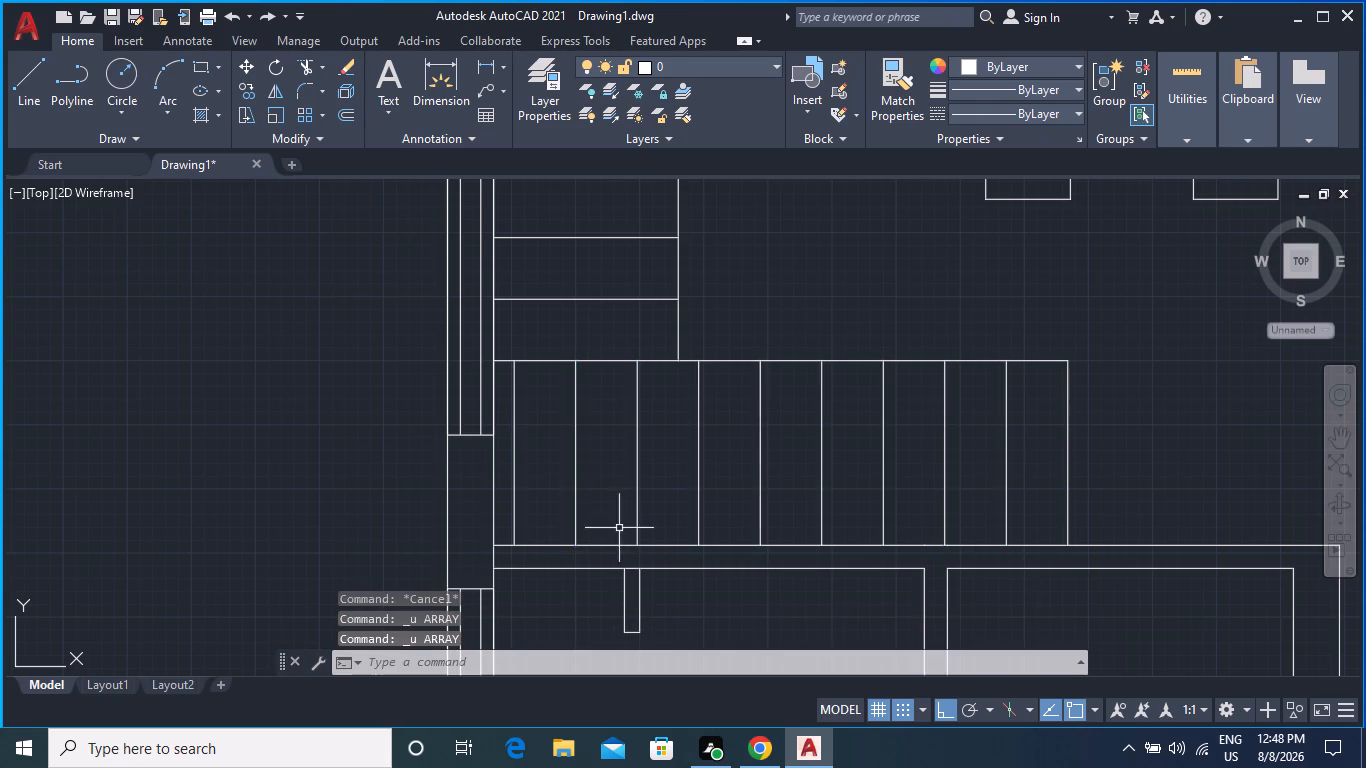
key(ctrl+z)
Delete the loose window symbols lying outside the floor plan, to its east and to its west.
scroll(773, 318, down, 2)
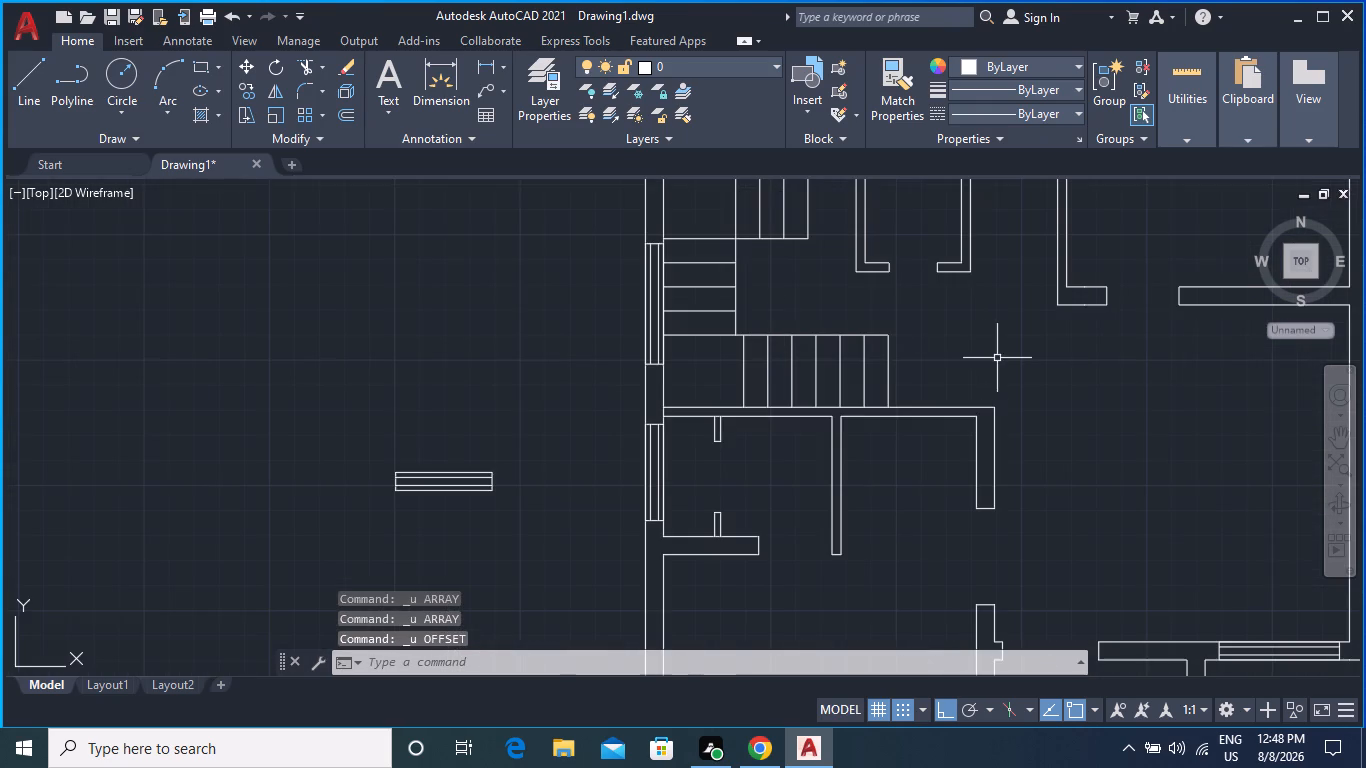
middle_drag(998, 358, 756, 373)
scroll(773, 371, down, 3)
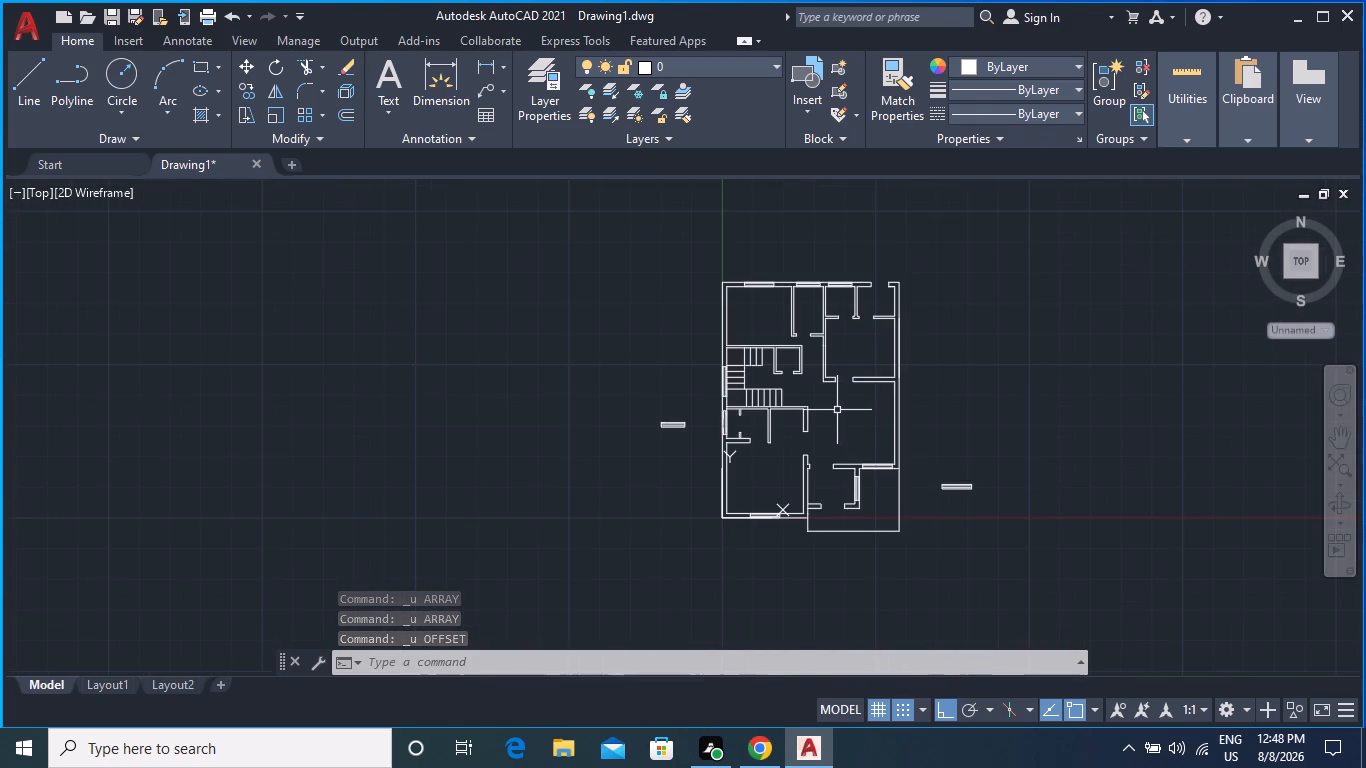
scroll(859, 419, up, 1)
click(974, 496)
click(1075, 580)
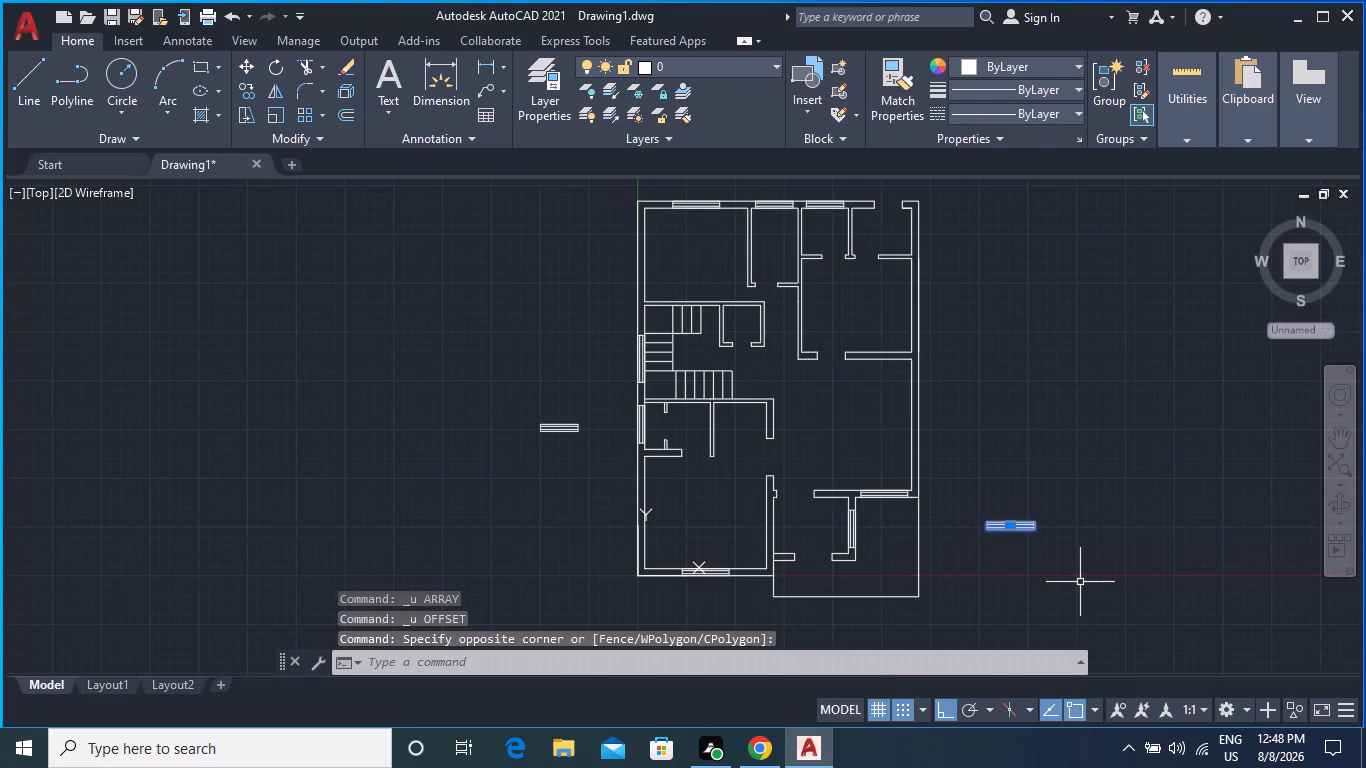
key(Delete)
click(441, 347)
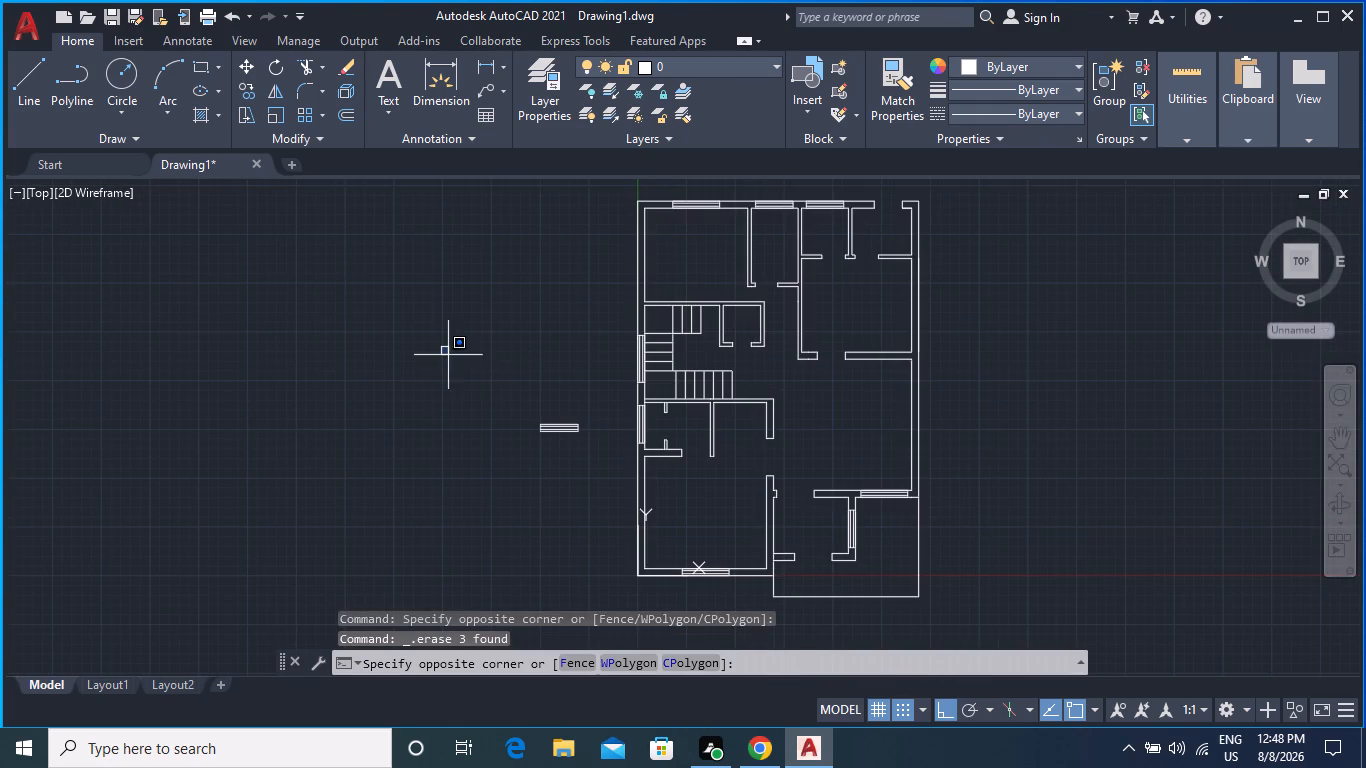
click(602, 488)
key(Delete)
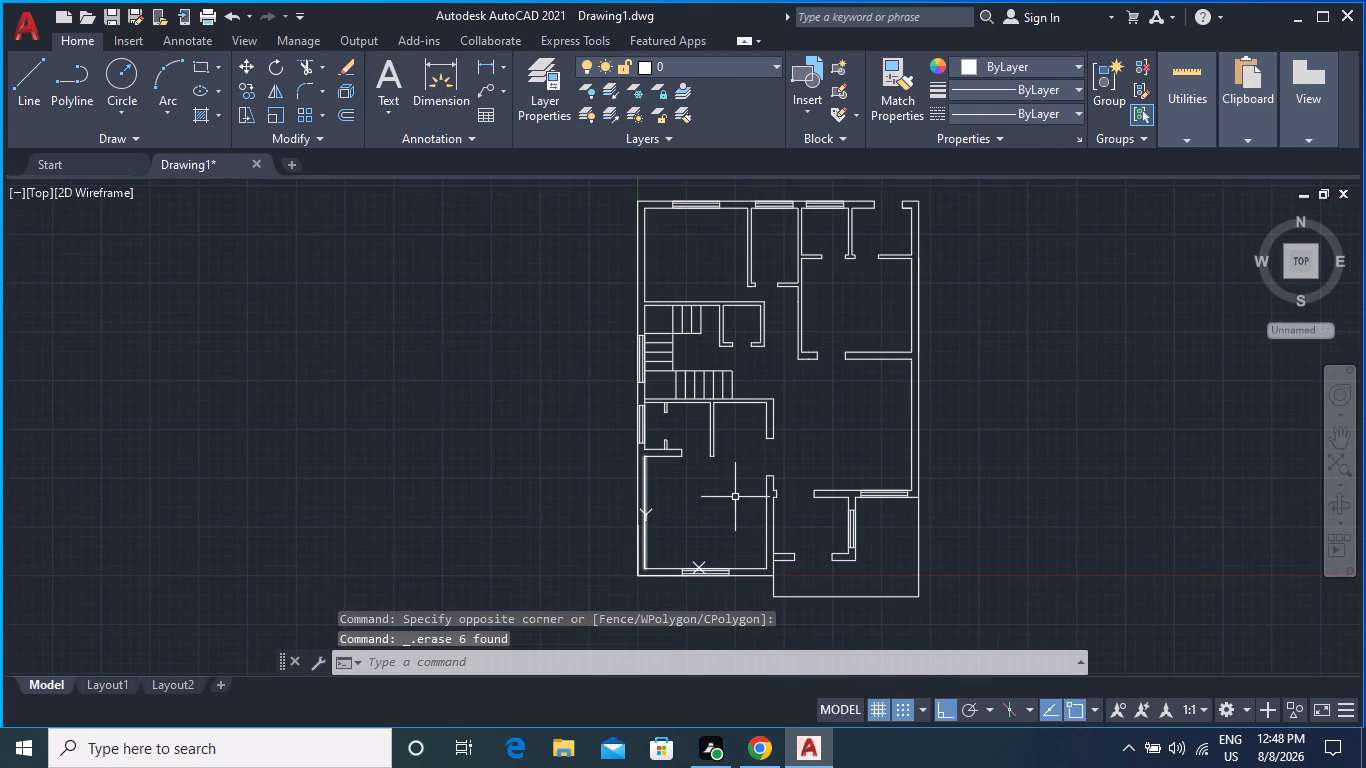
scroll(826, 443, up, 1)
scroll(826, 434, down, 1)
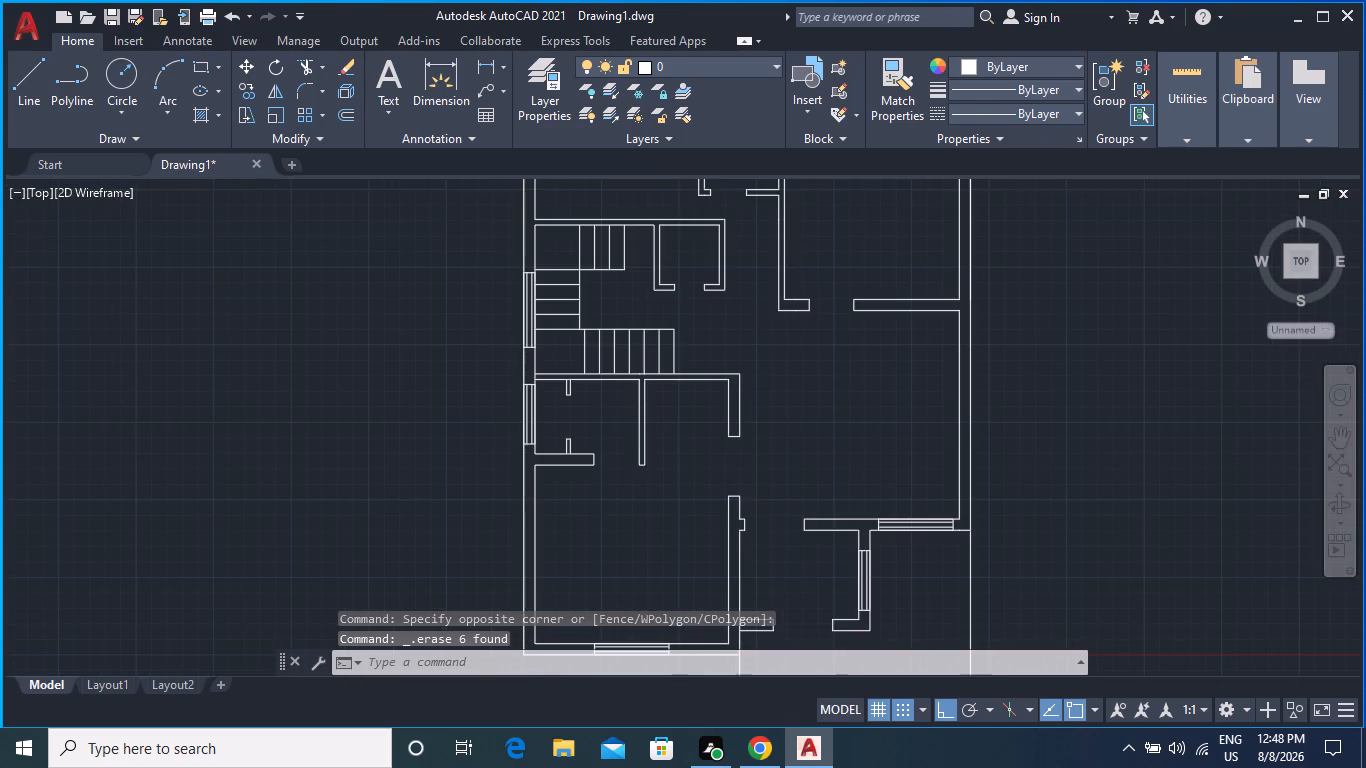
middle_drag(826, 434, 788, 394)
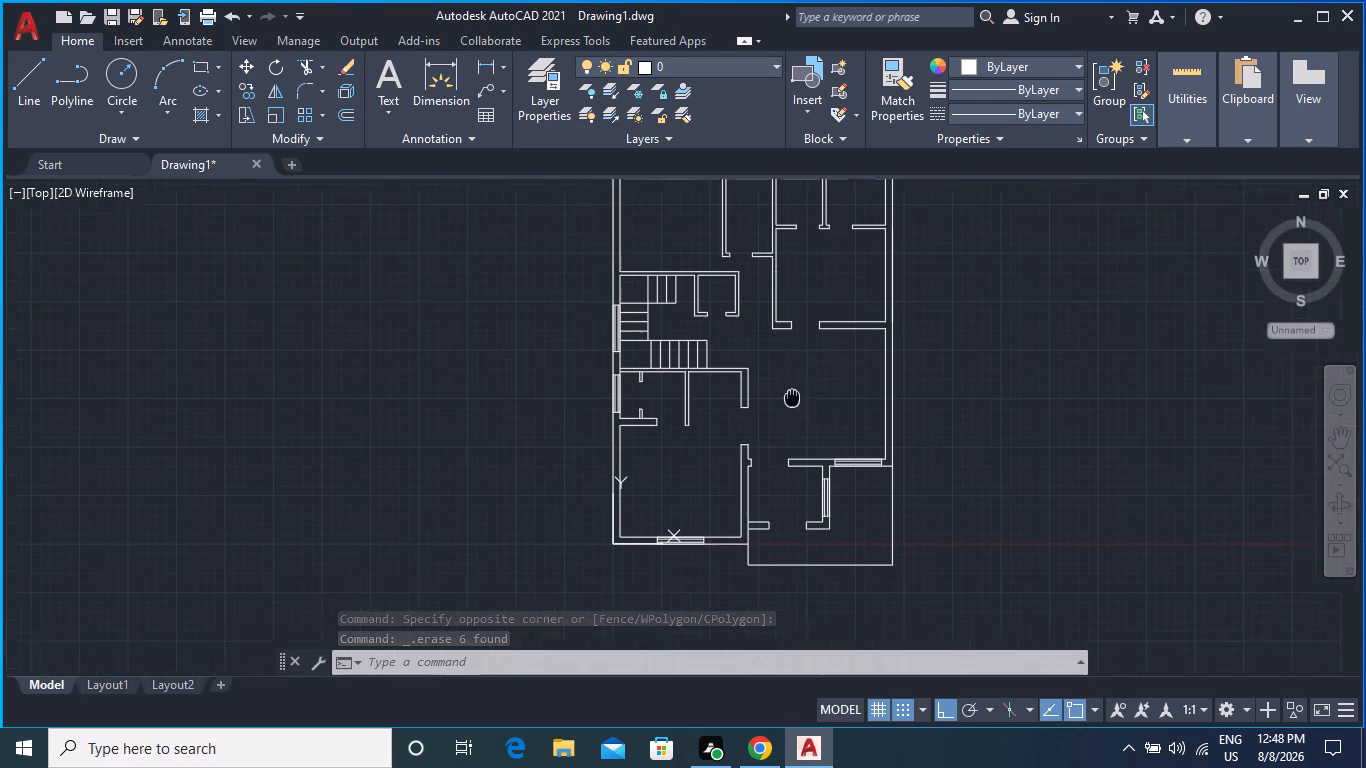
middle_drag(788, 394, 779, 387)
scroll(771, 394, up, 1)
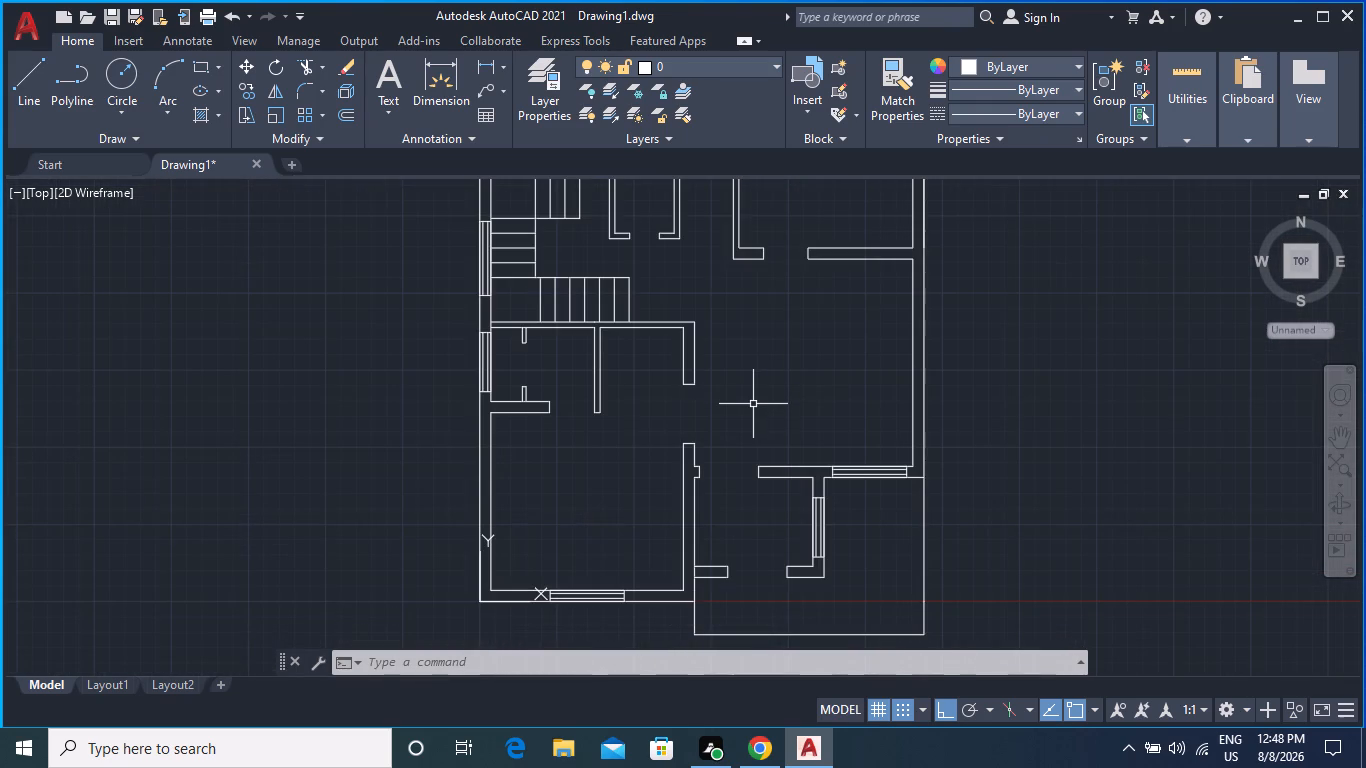
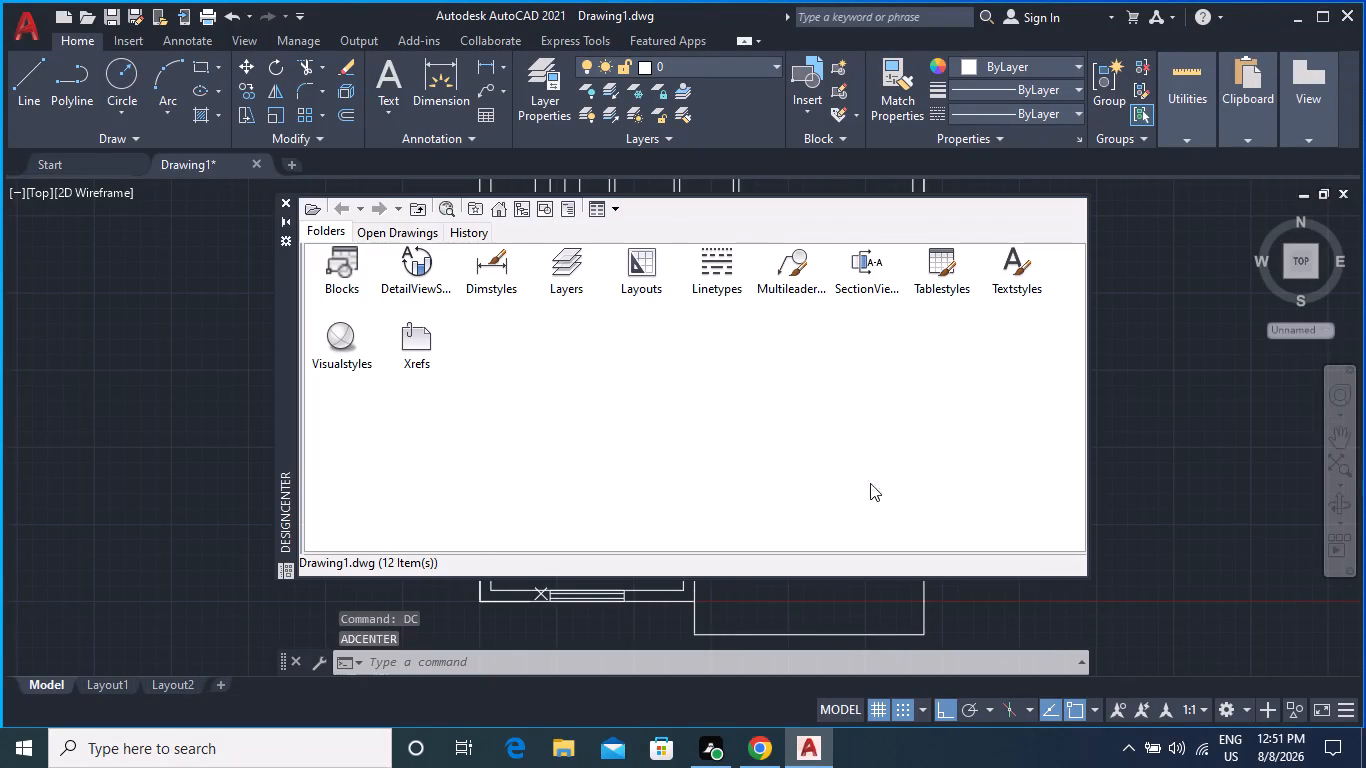
Look through the current drawing's blocks, the sample folders and the Documents drawings in DesignCenter for usable blocks.
scroll(494, 379, up, 1)
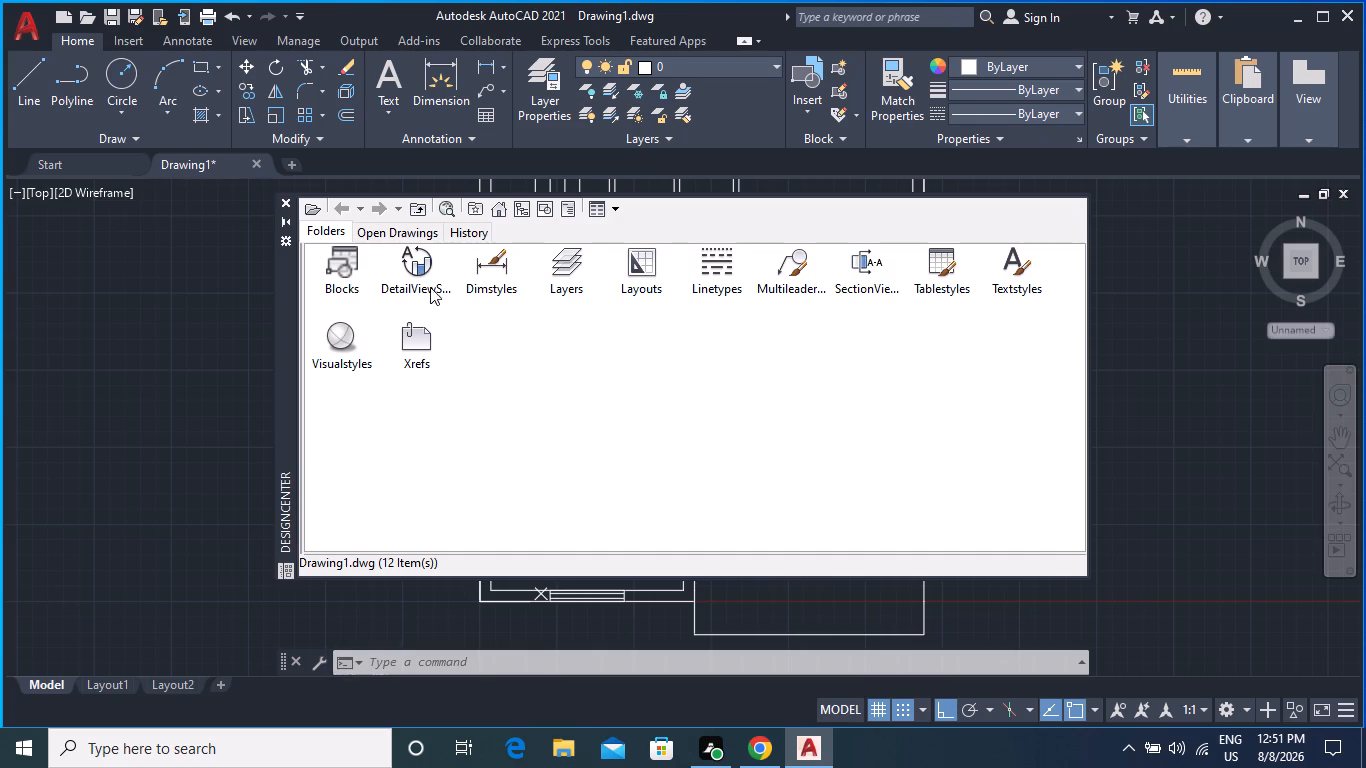
click(353, 273)
double_click(353, 273)
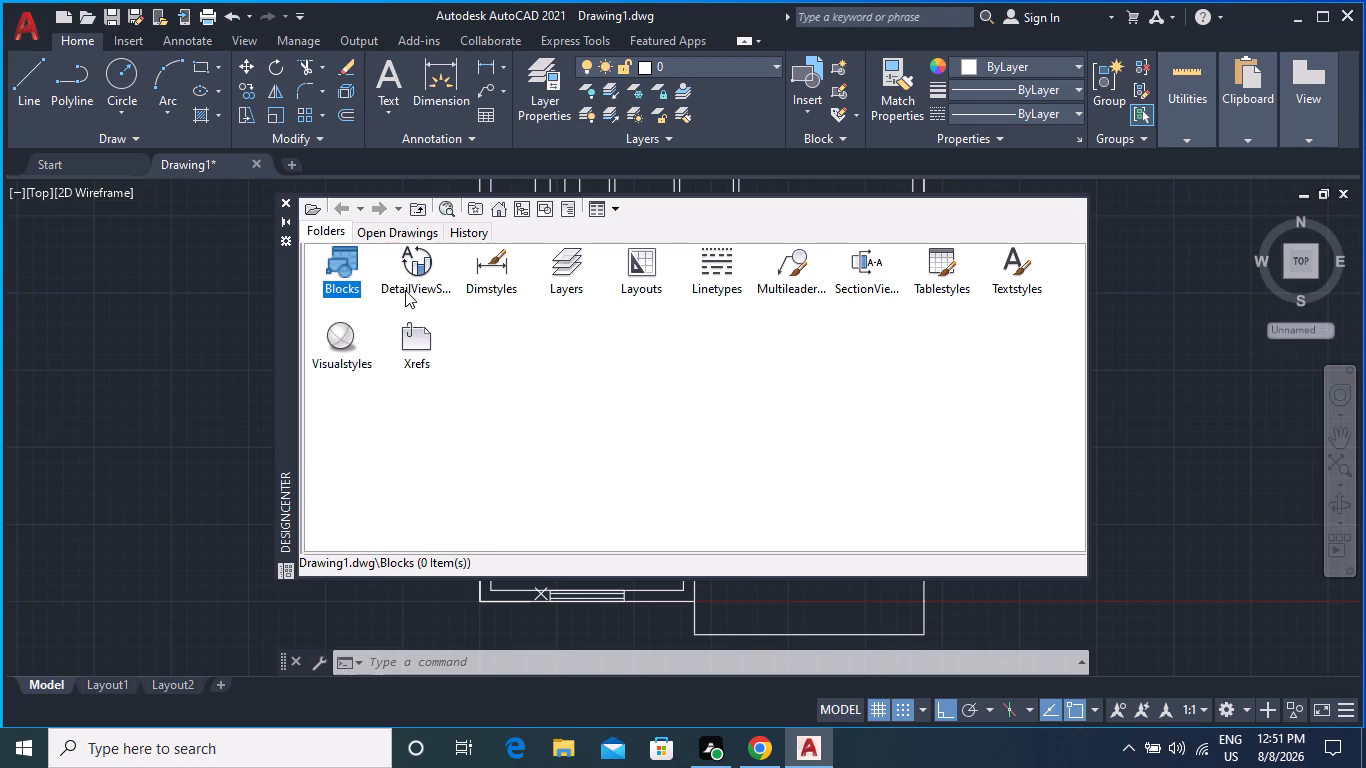
scroll(416, 301, up, 2)
scroll(414, 305, down, 2)
click(333, 234)
click(395, 234)
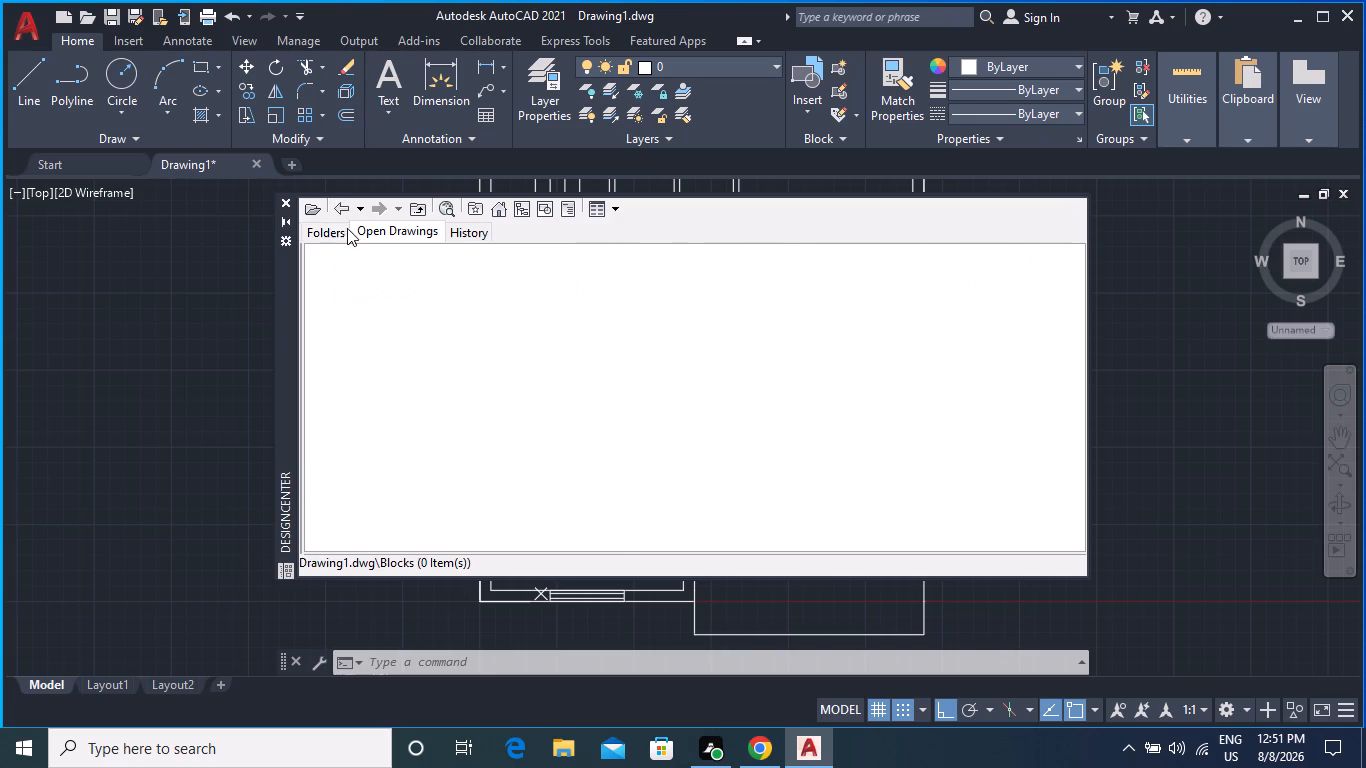
click(340, 229)
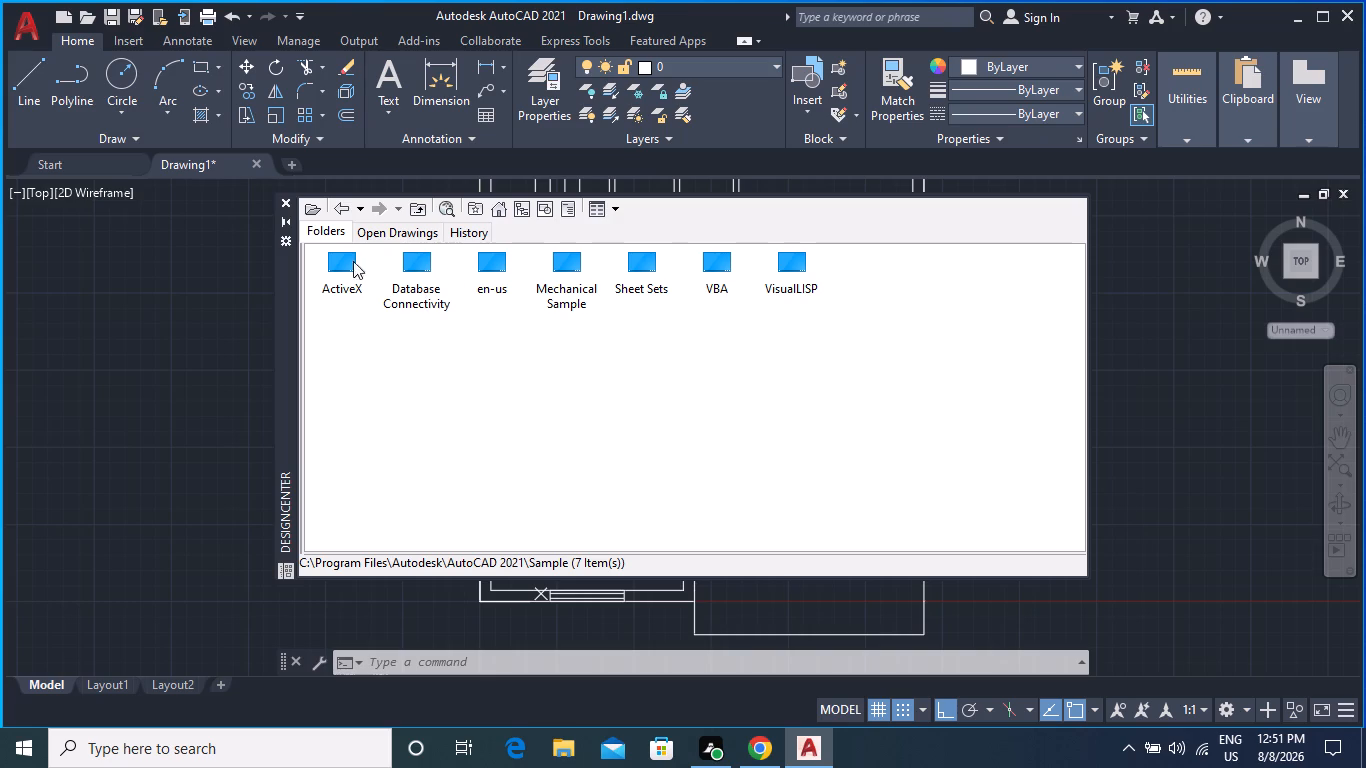
click(319, 212)
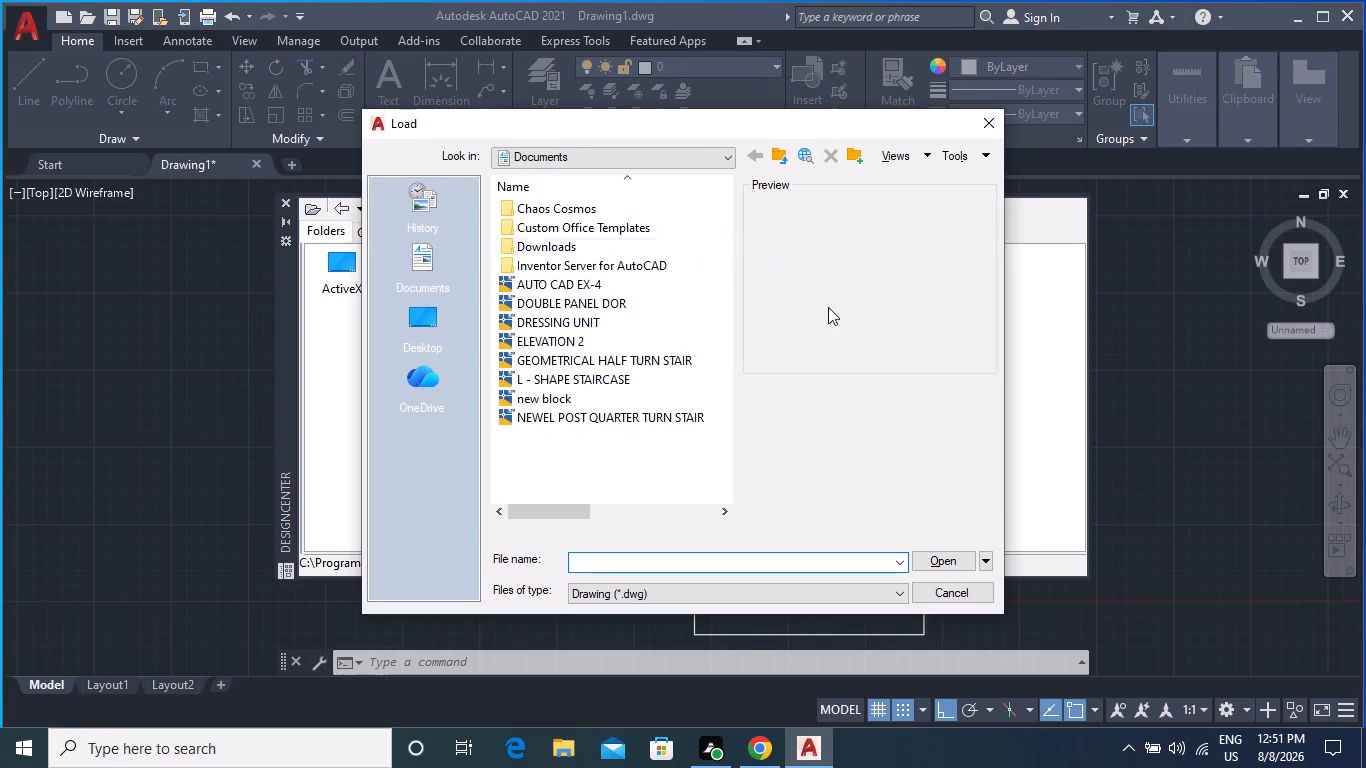
click(984, 123)
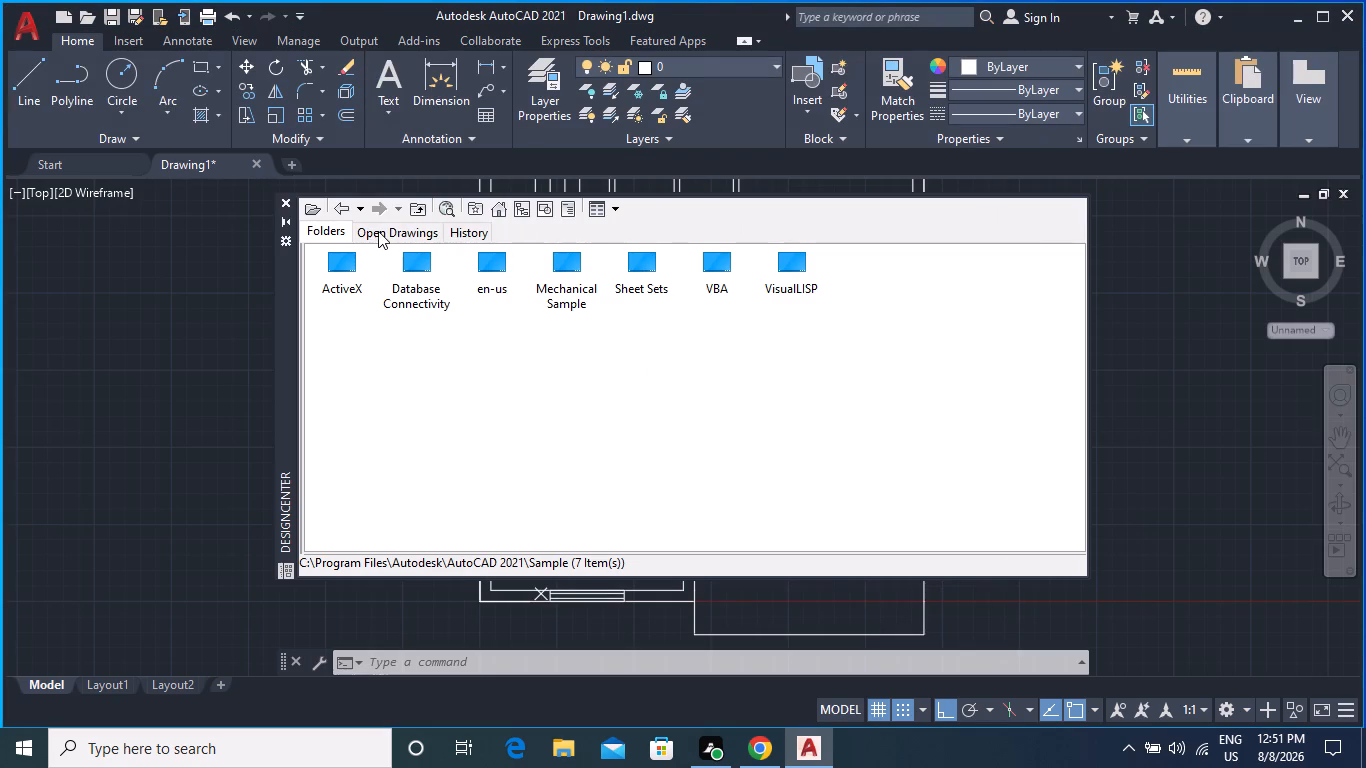
Check the Blocks and Layers contents of the open drawing in DesignCenter, refresh the block list, and close DesignCenter.
click(378, 231)
click(336, 207)
click(337, 207)
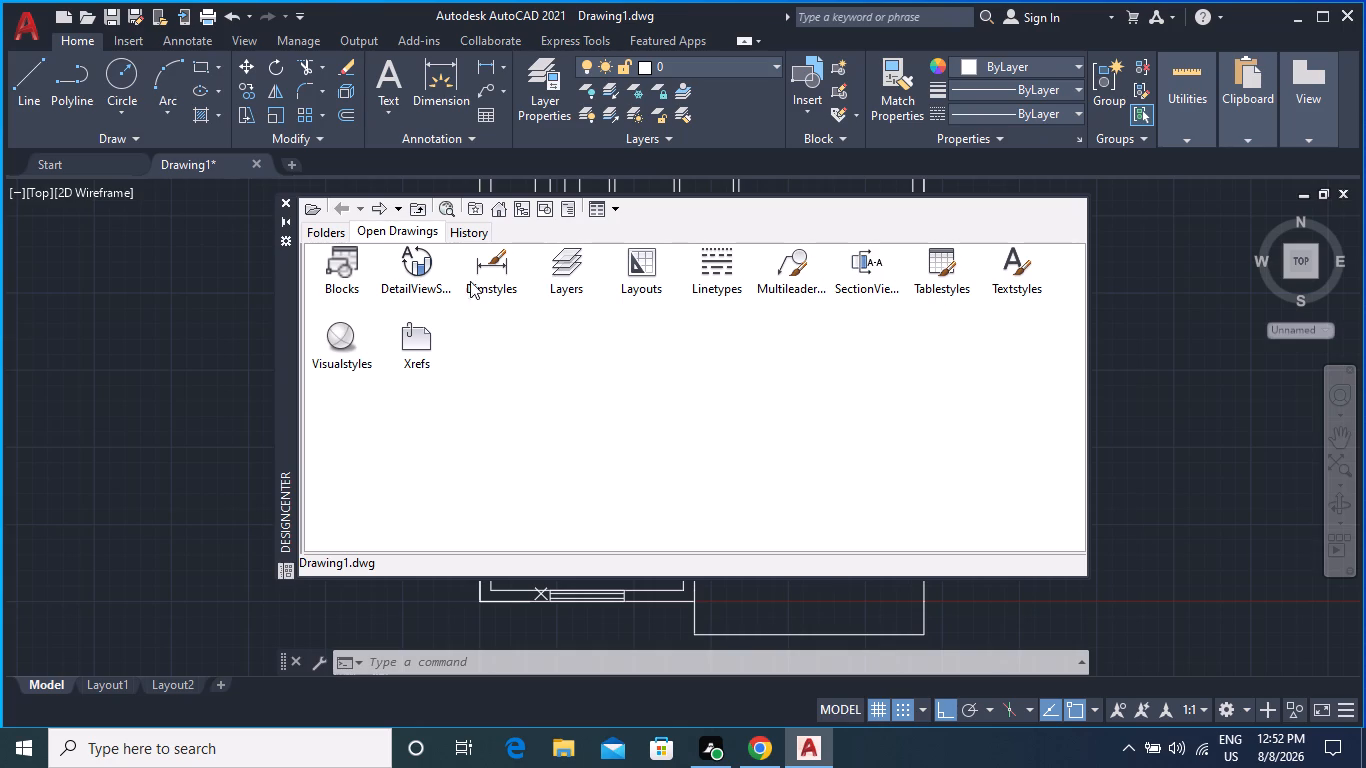
double_click(339, 273)
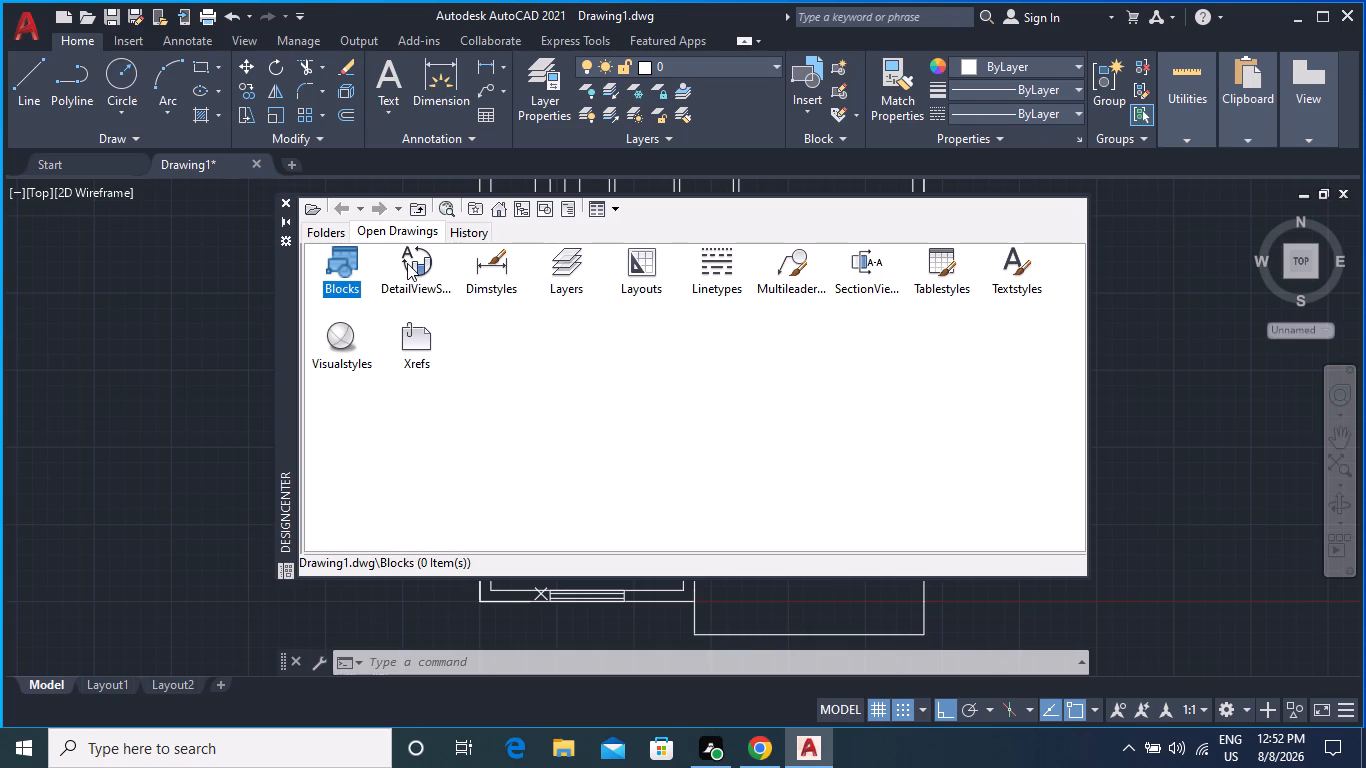
right_click(456, 317)
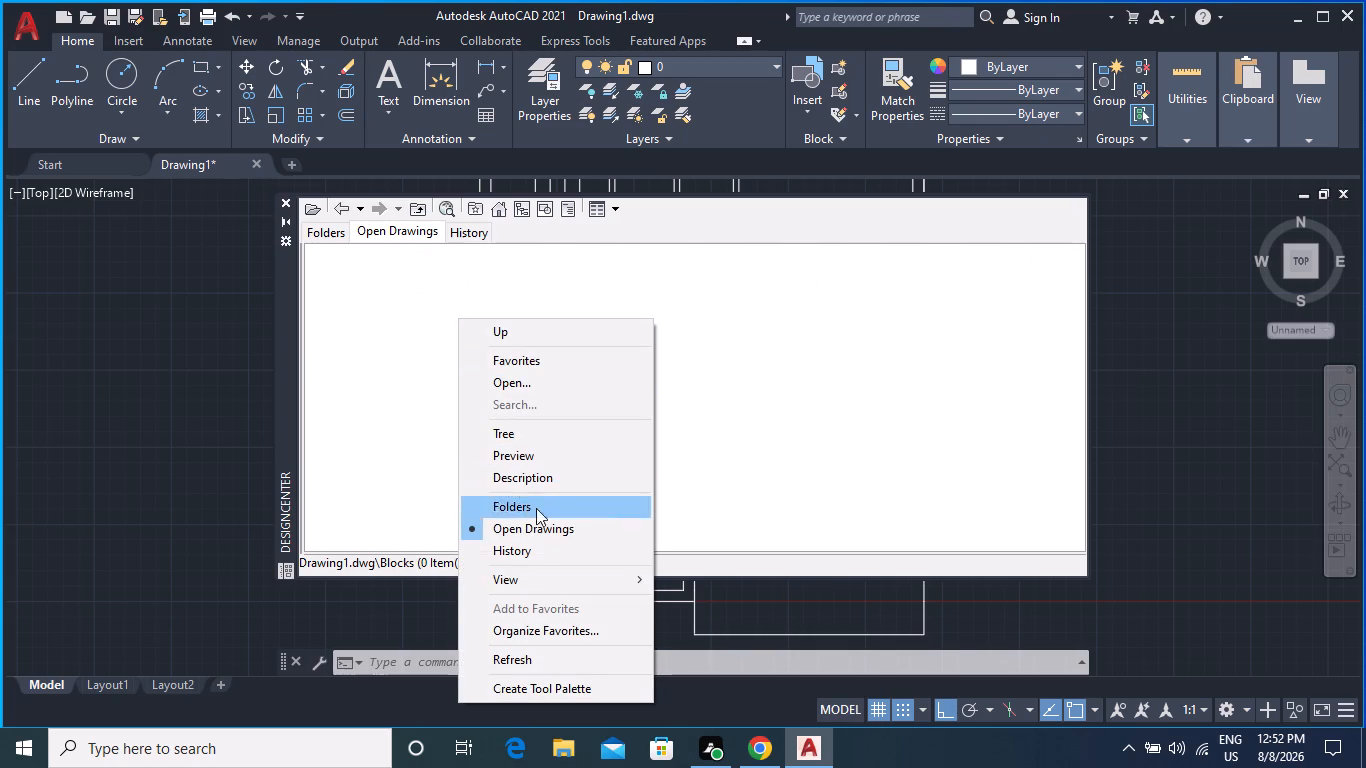
click(743, 407)
right_click(519, 329)
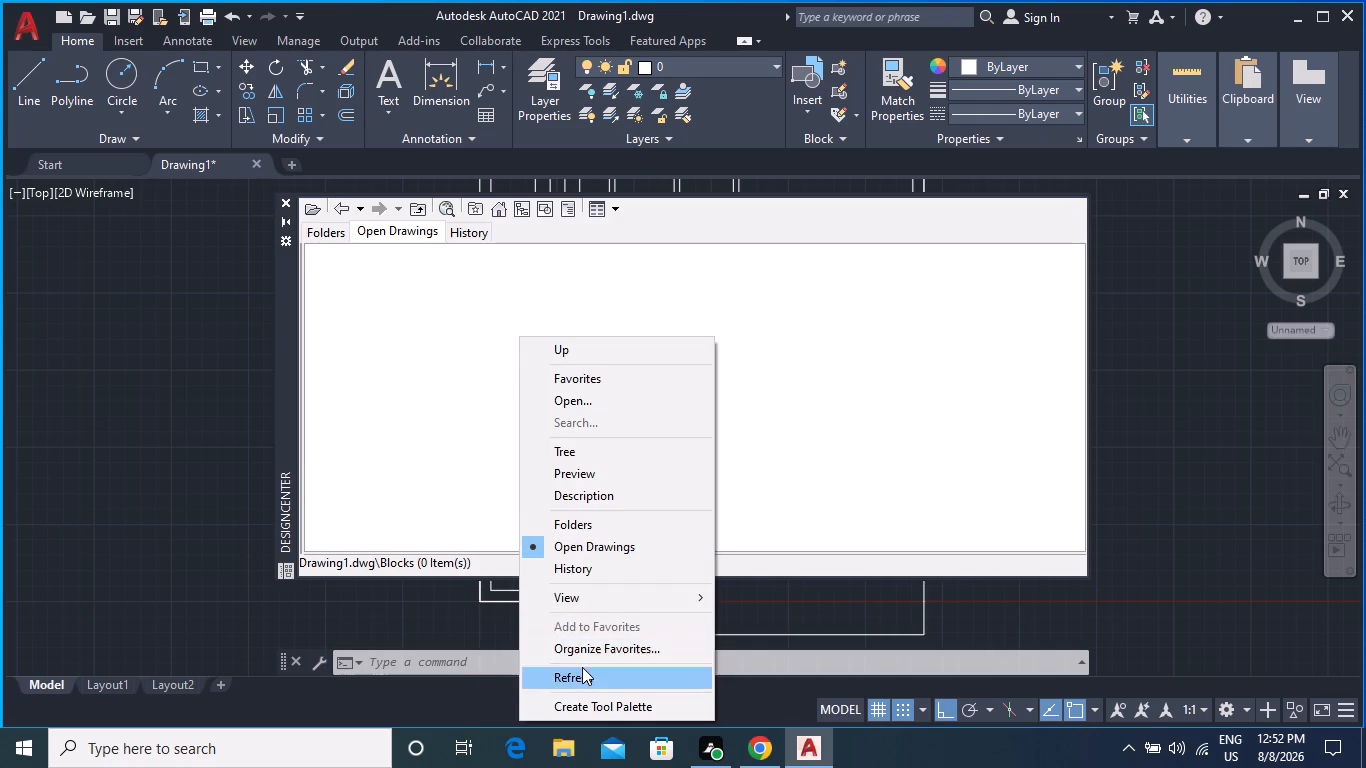
click(584, 667)
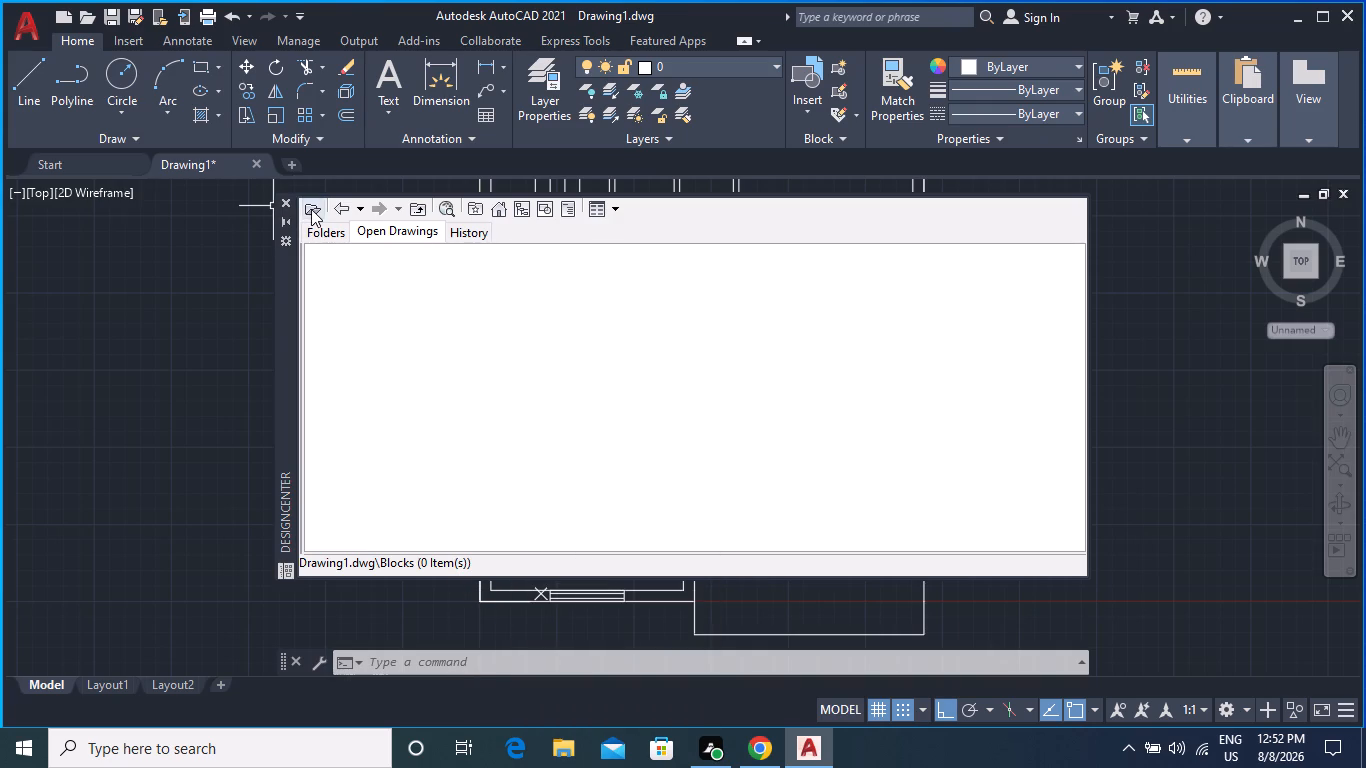
click(347, 211)
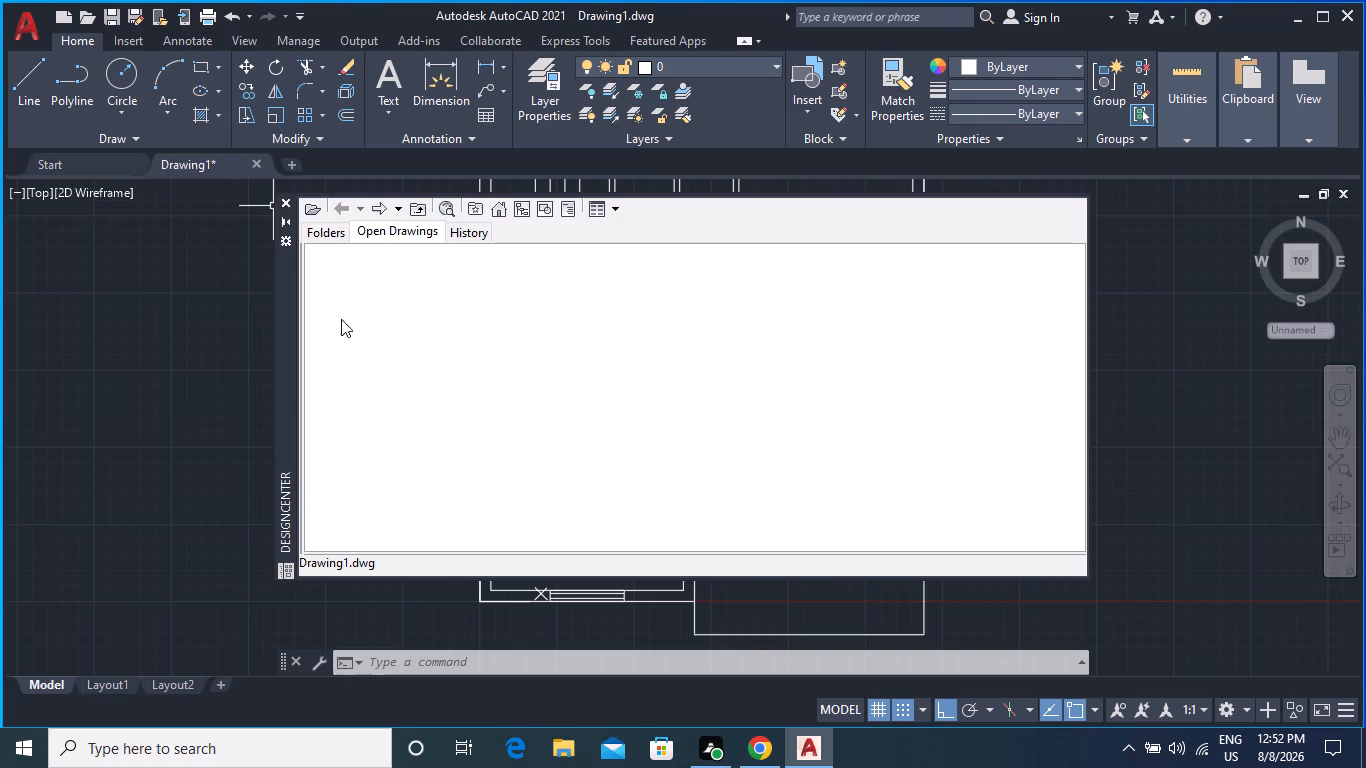
scroll(349, 291, up, 1)
double_click(347, 266)
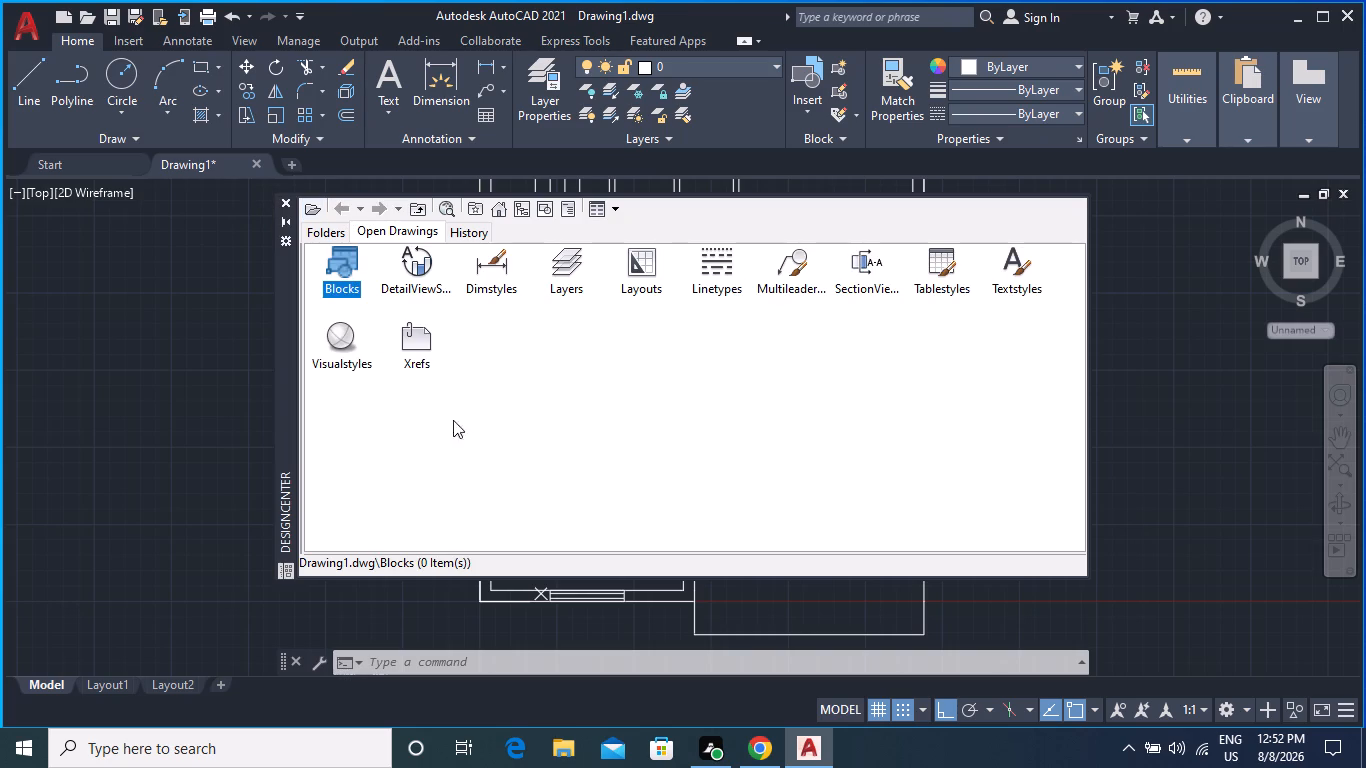
click(343, 207)
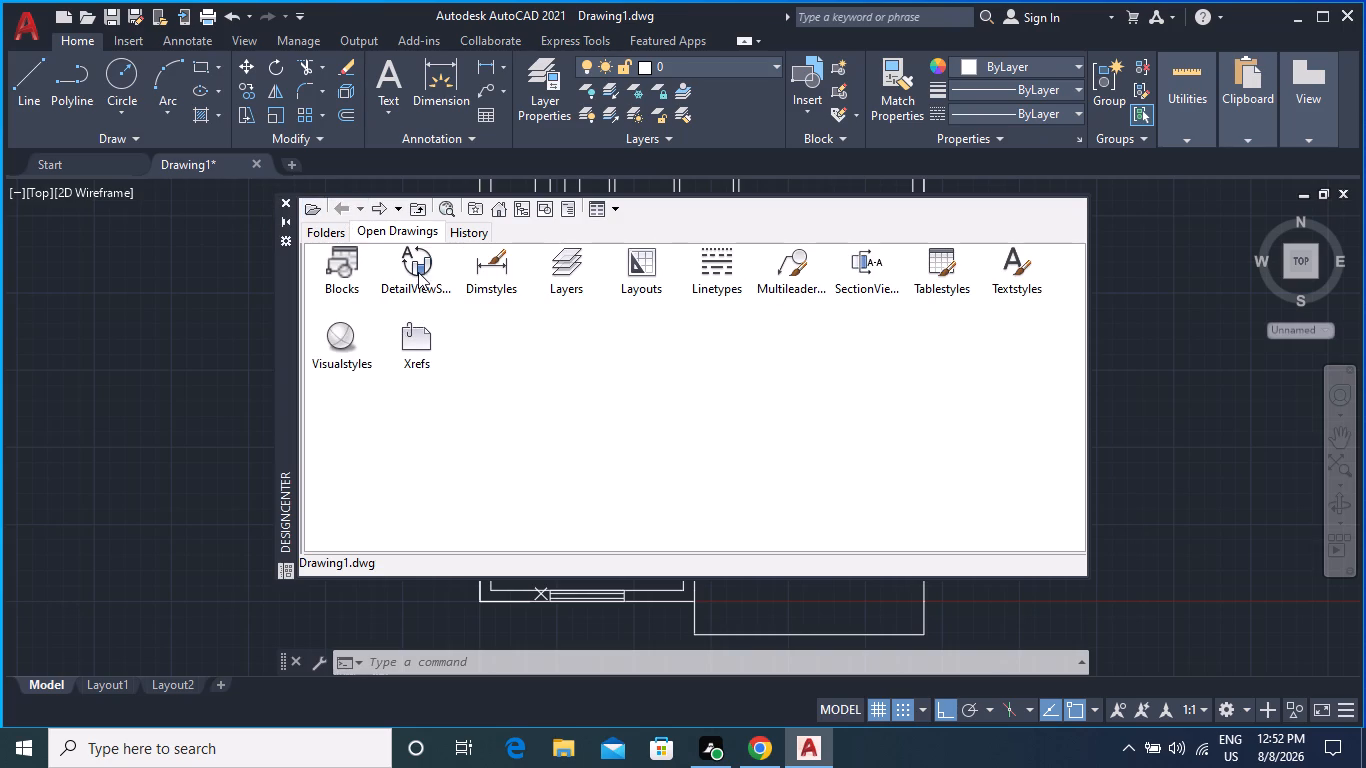
double_click(546, 275)
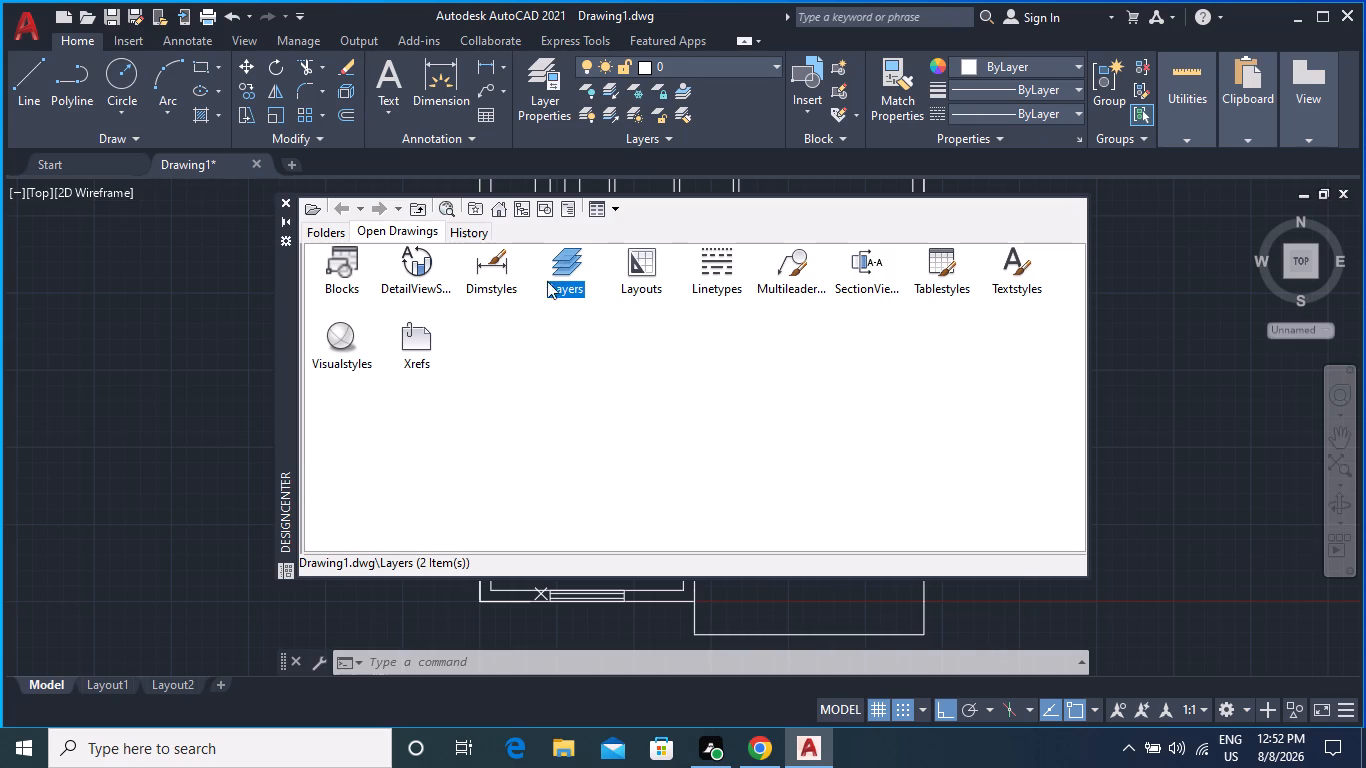
click(340, 208)
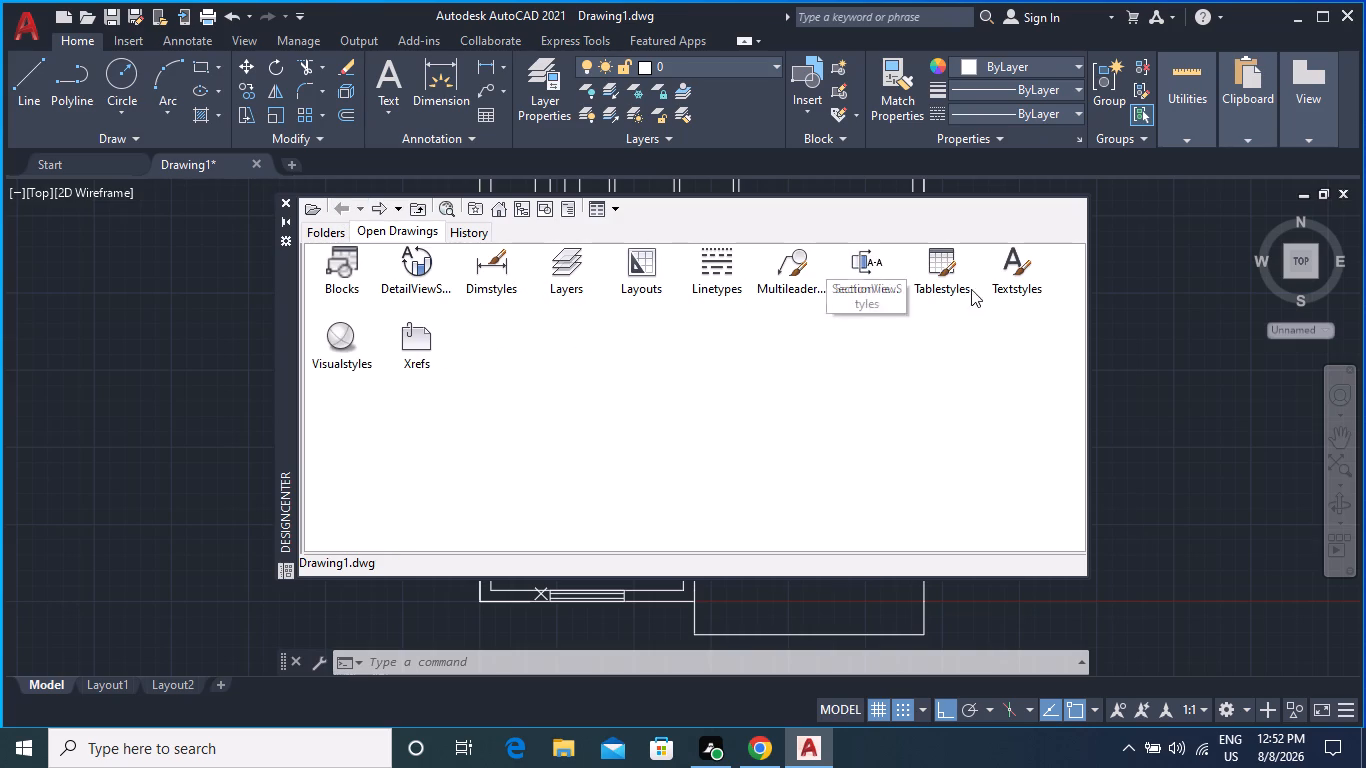
click(1160, 296)
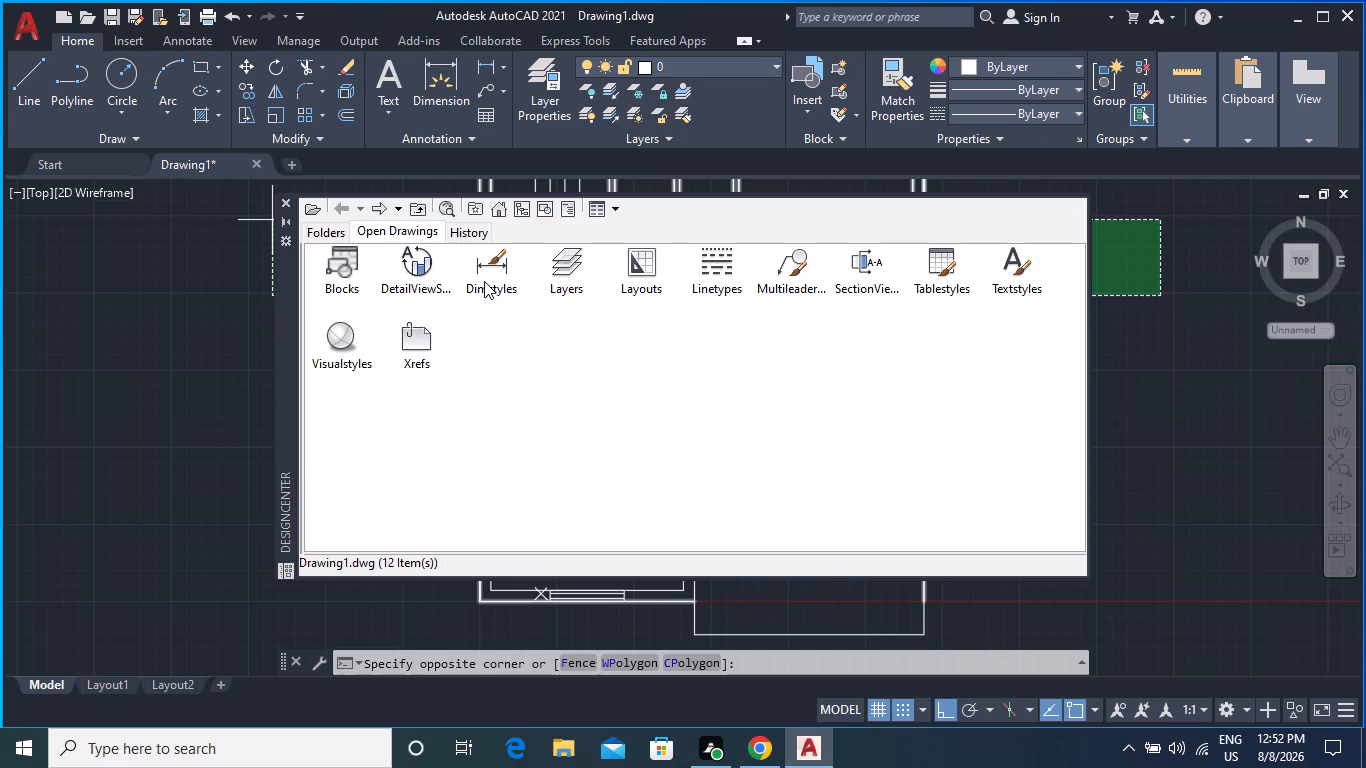
key(Escape)
key(Escape)
key(Escape)
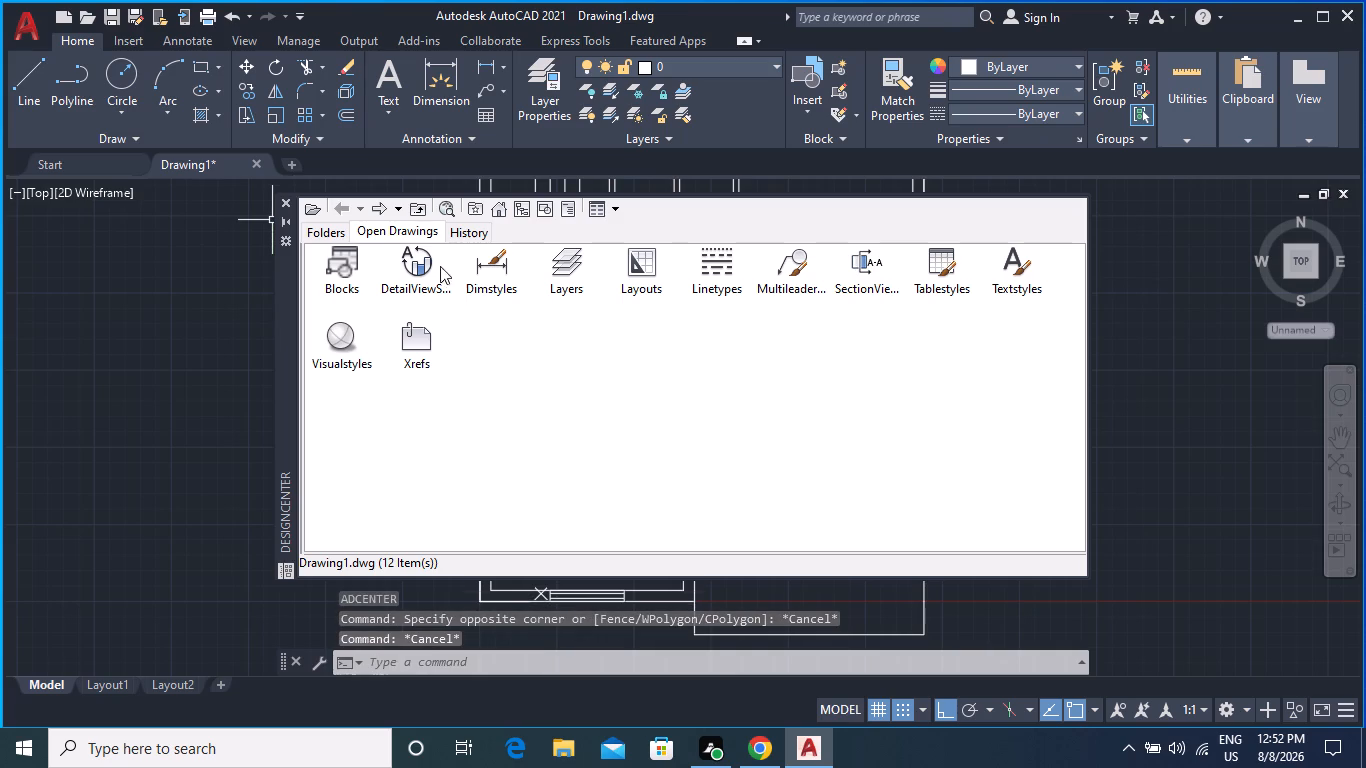
click(290, 203)
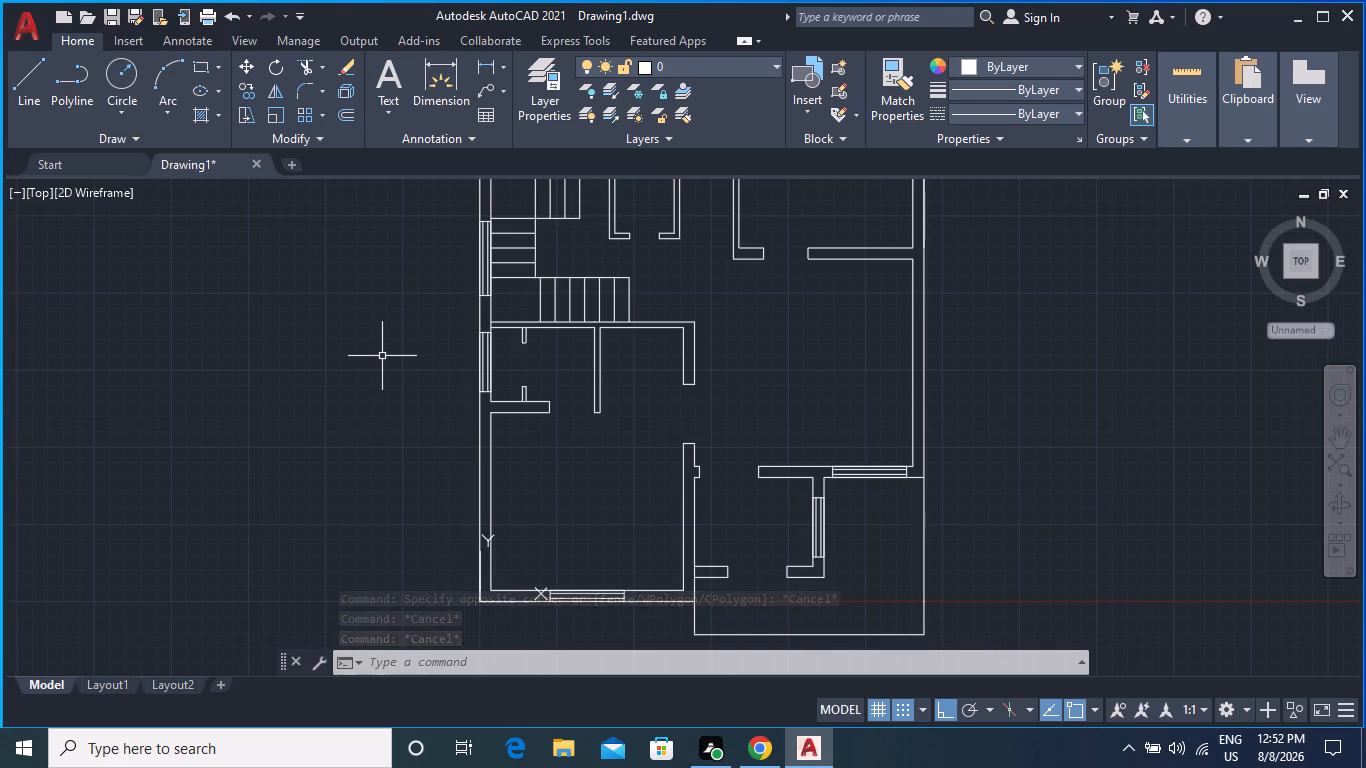
Open the Tool Palettes and dock them beside the drawing area.
text(tp)
key(Return)
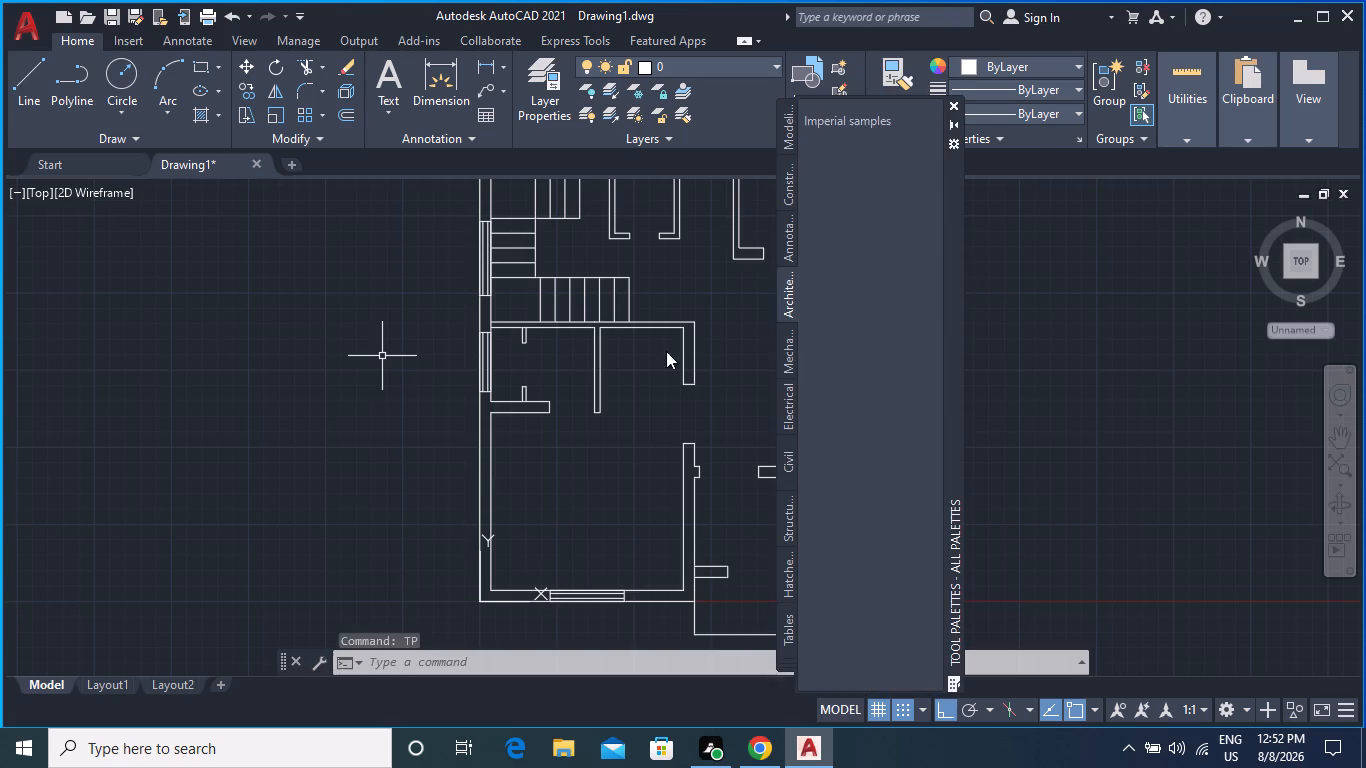
drag(822, 98, 761, 111)
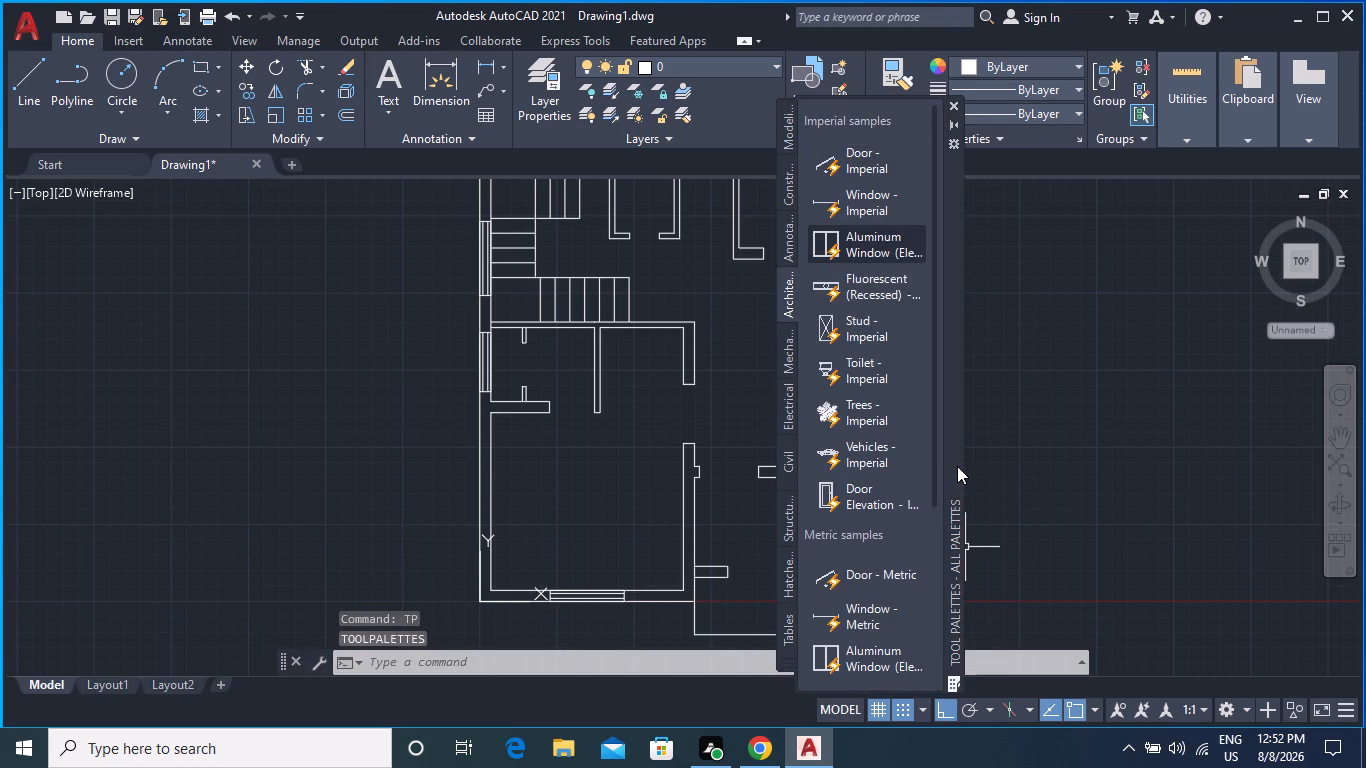
click(957, 466)
drag(957, 466, 975, 460)
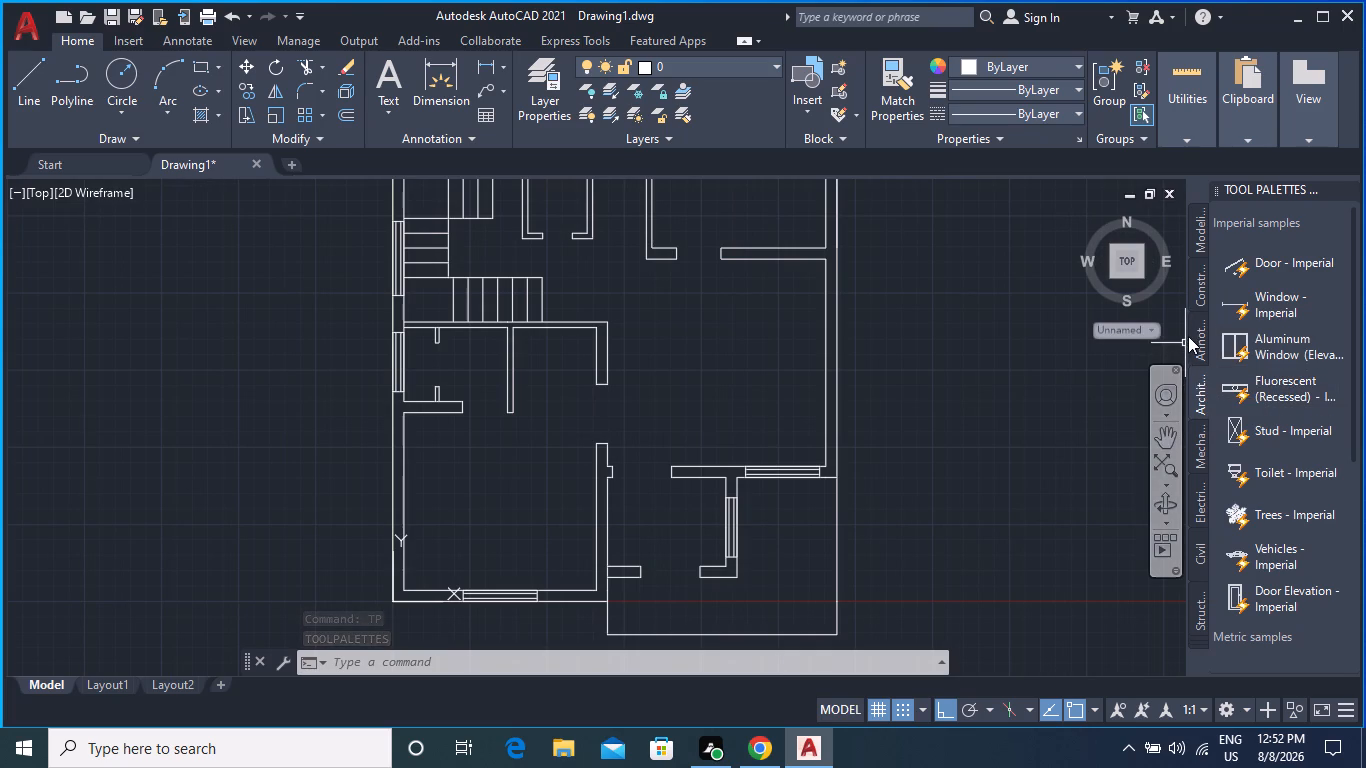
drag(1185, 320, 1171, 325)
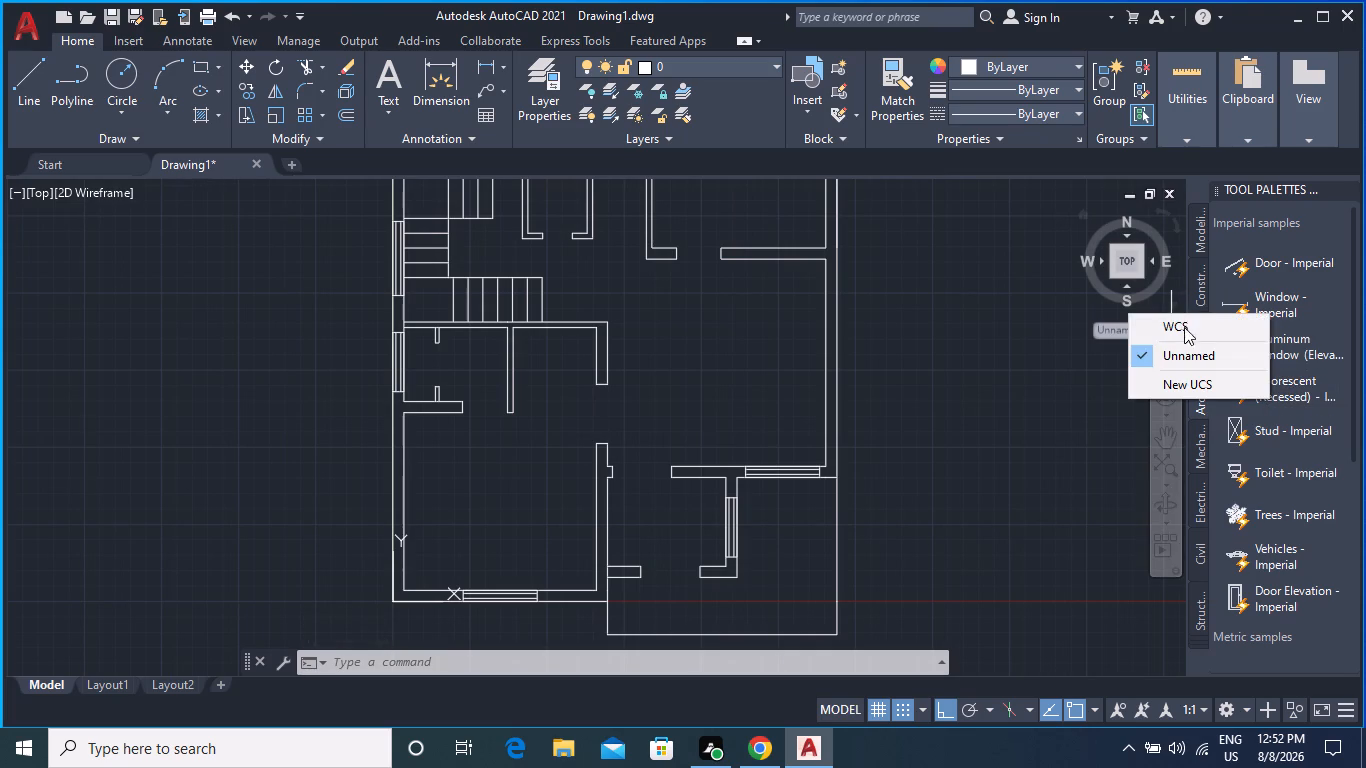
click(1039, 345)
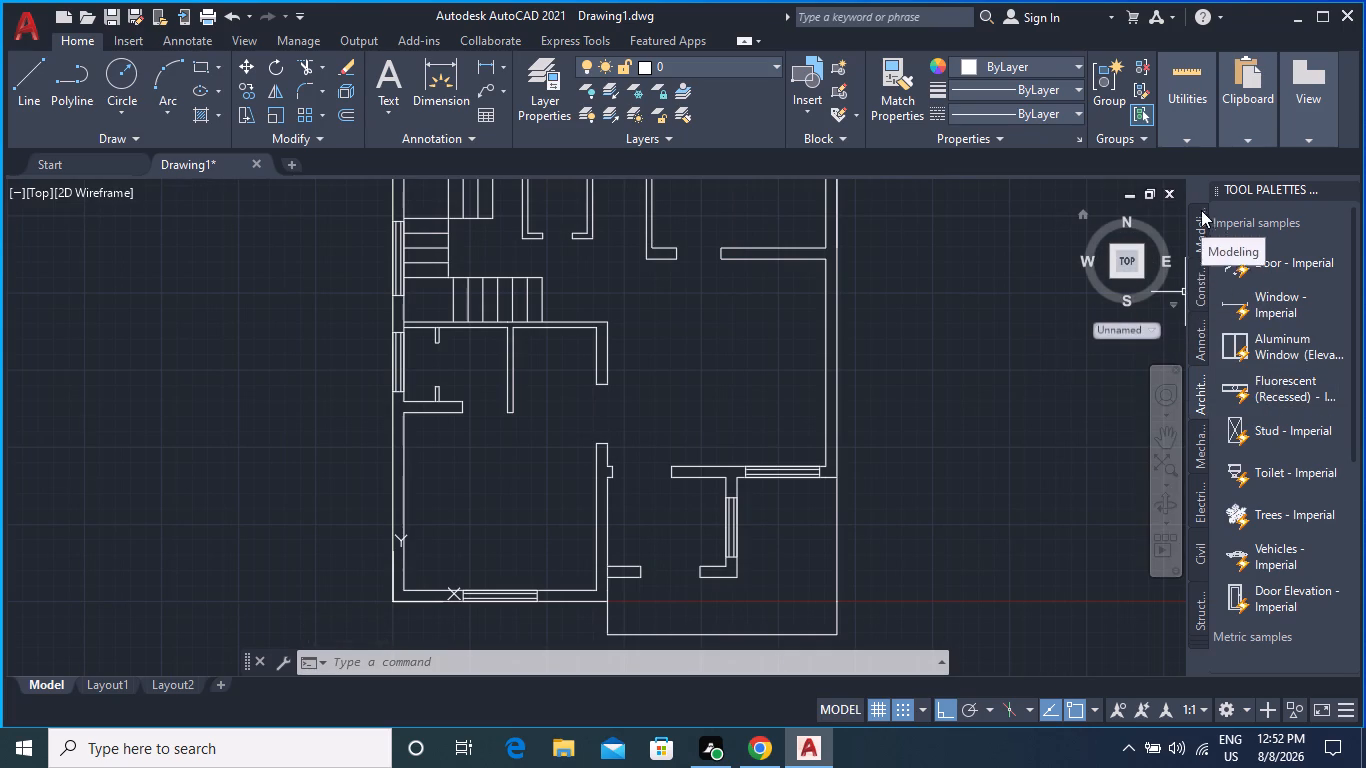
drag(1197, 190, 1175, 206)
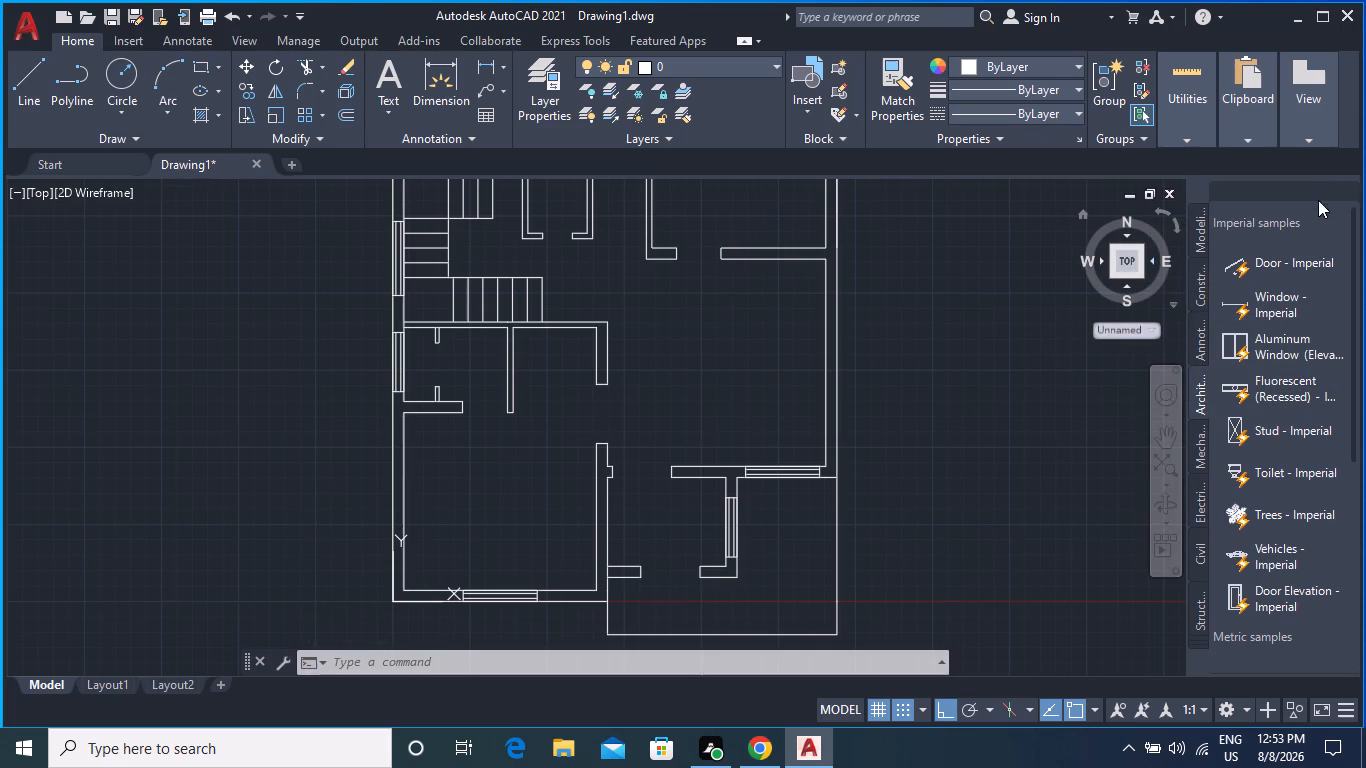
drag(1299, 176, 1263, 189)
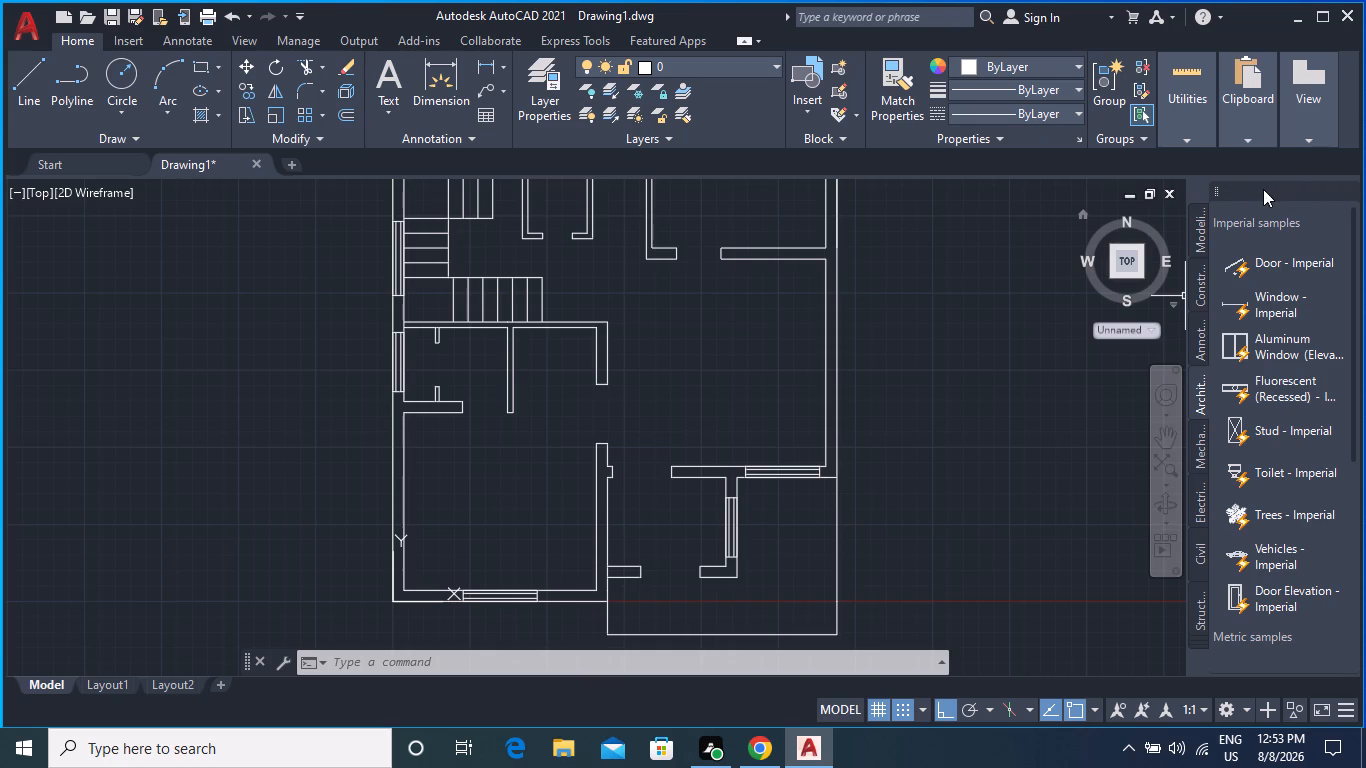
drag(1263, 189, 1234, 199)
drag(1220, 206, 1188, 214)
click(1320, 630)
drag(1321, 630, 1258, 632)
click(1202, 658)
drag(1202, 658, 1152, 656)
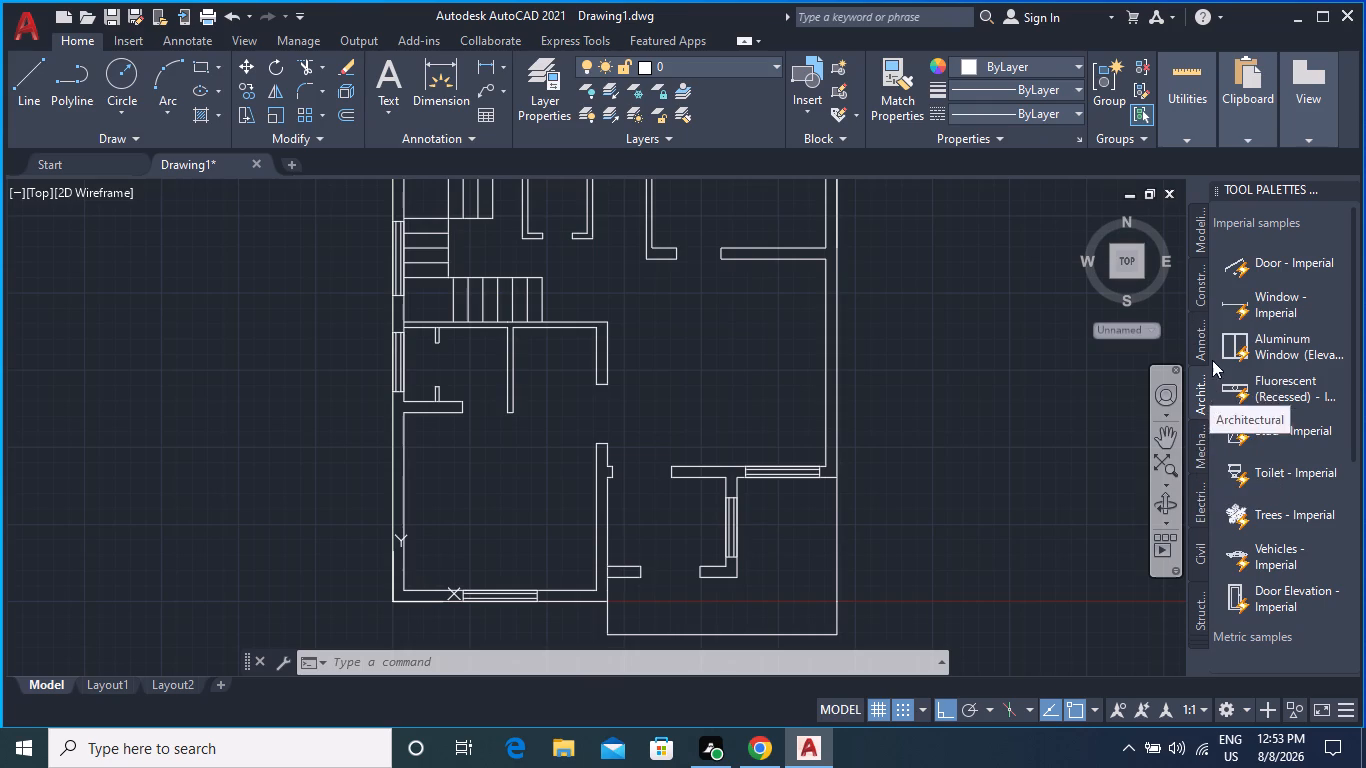
Insert the Door - Imperial block from the Architectural palette in the empty space outside the floor plan.
click(1203, 403)
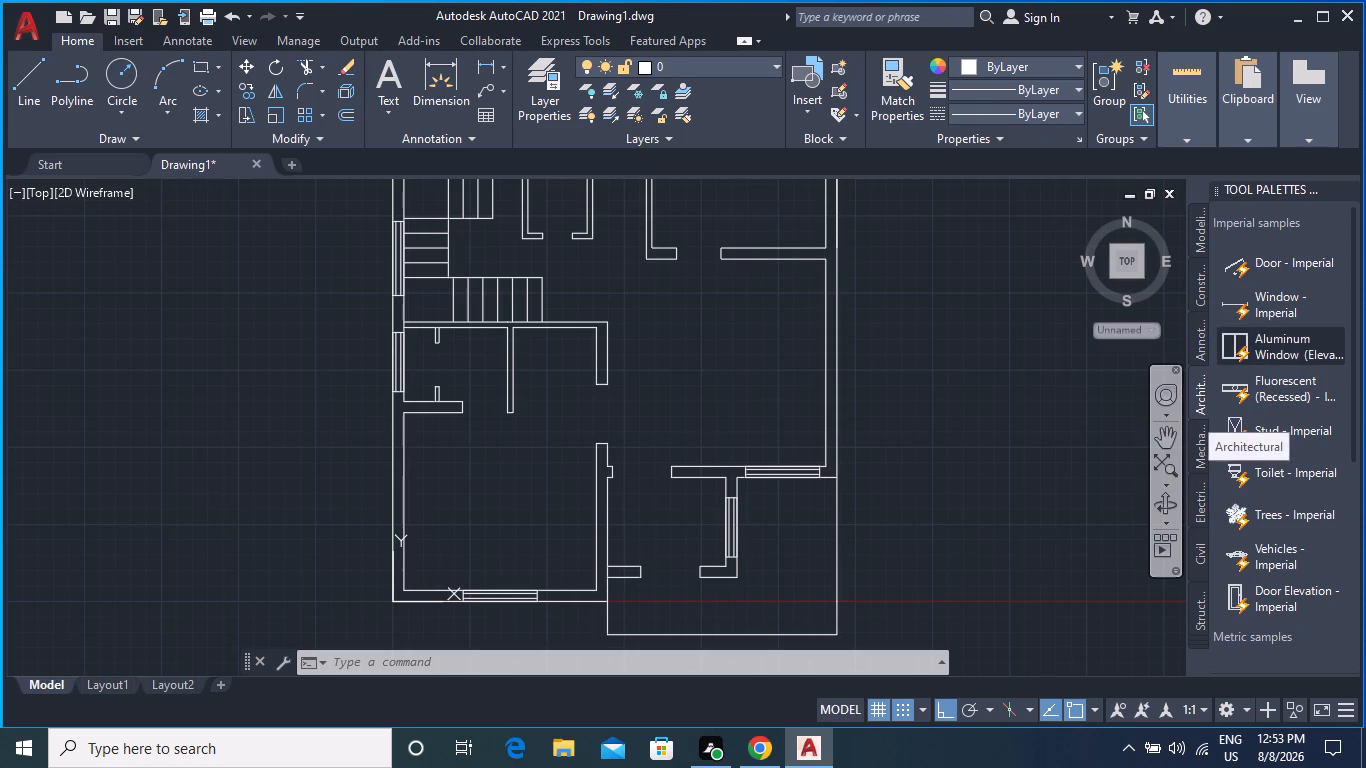
click(1283, 262)
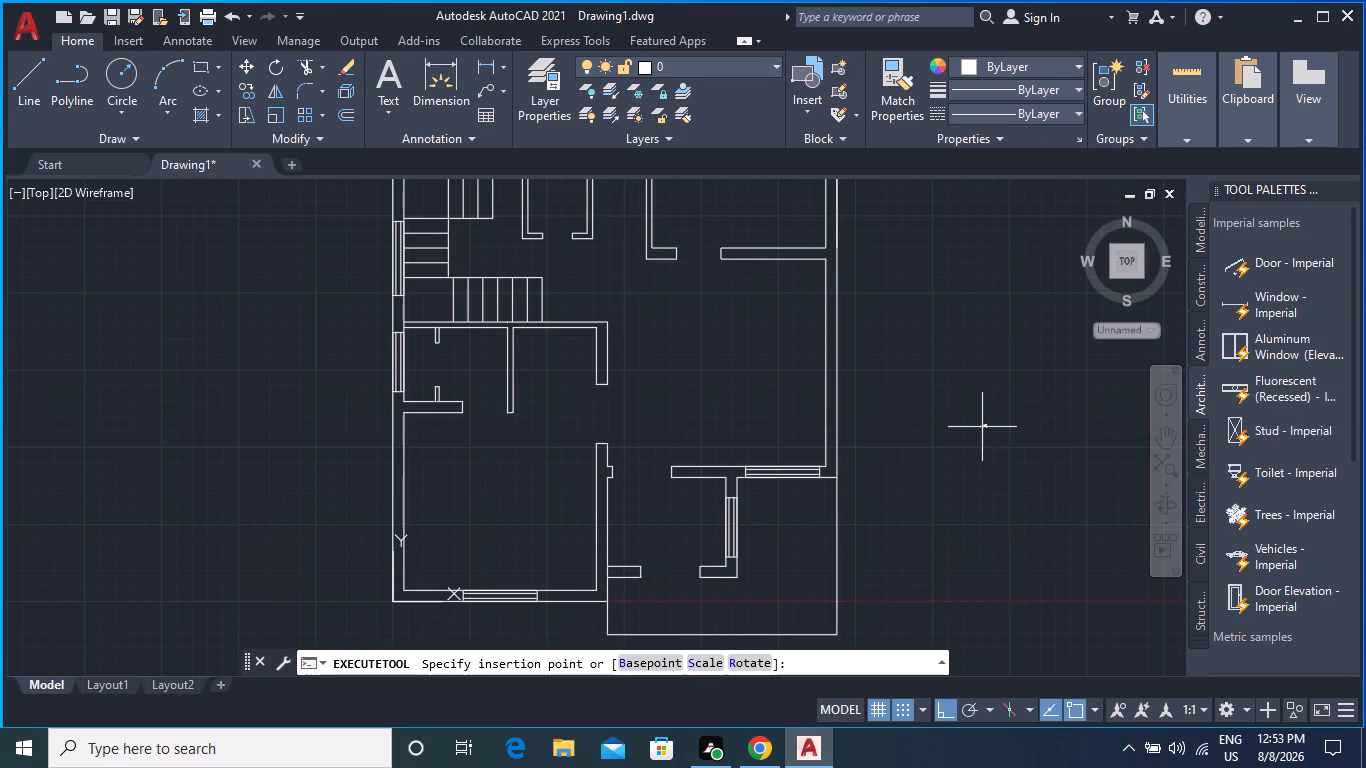
scroll(966, 423, up, 5)
double_click(697, 366)
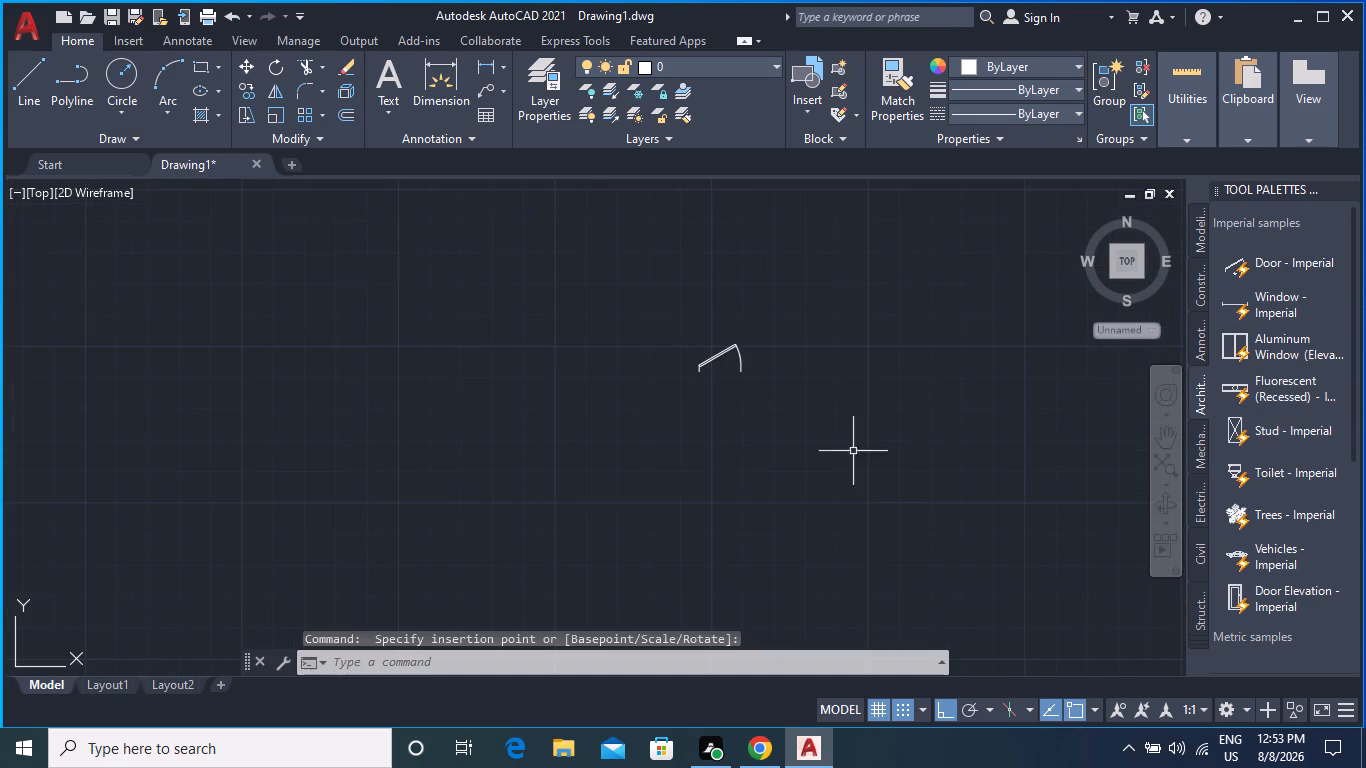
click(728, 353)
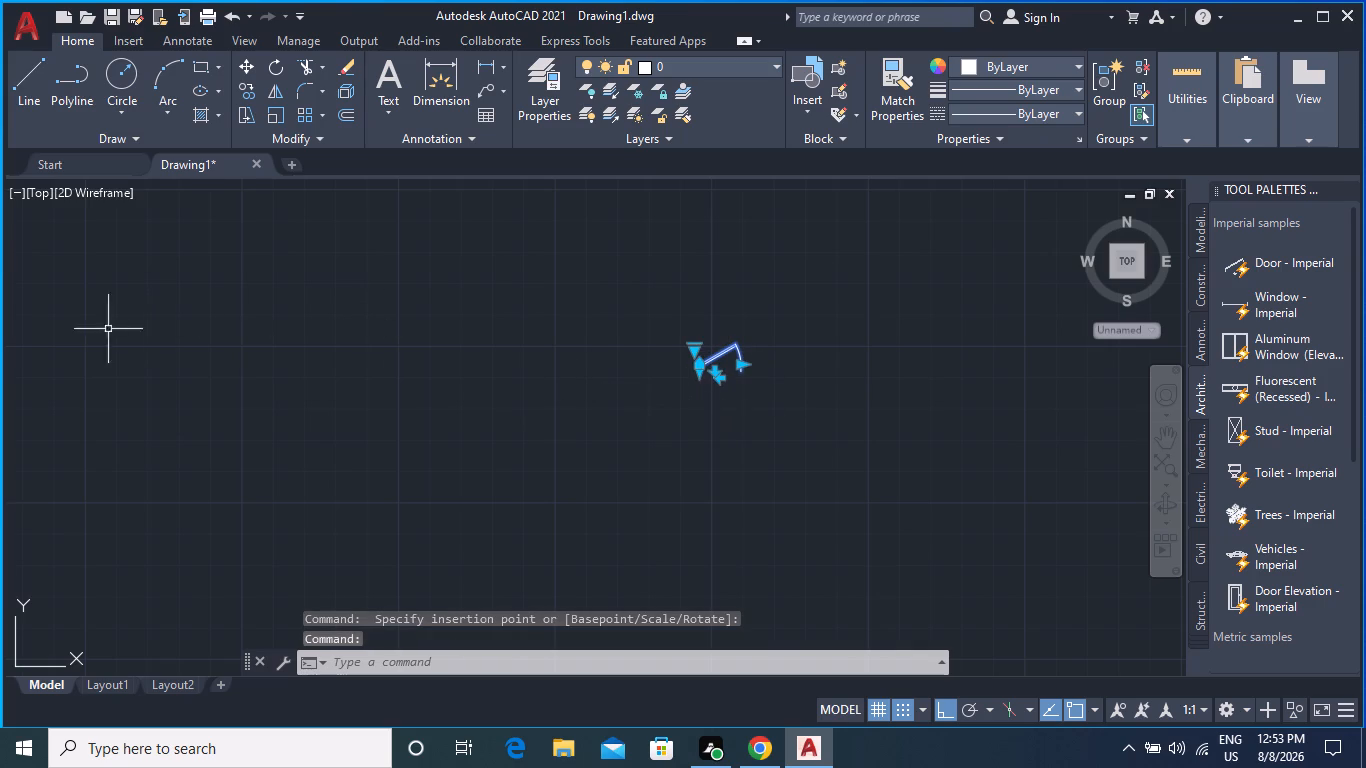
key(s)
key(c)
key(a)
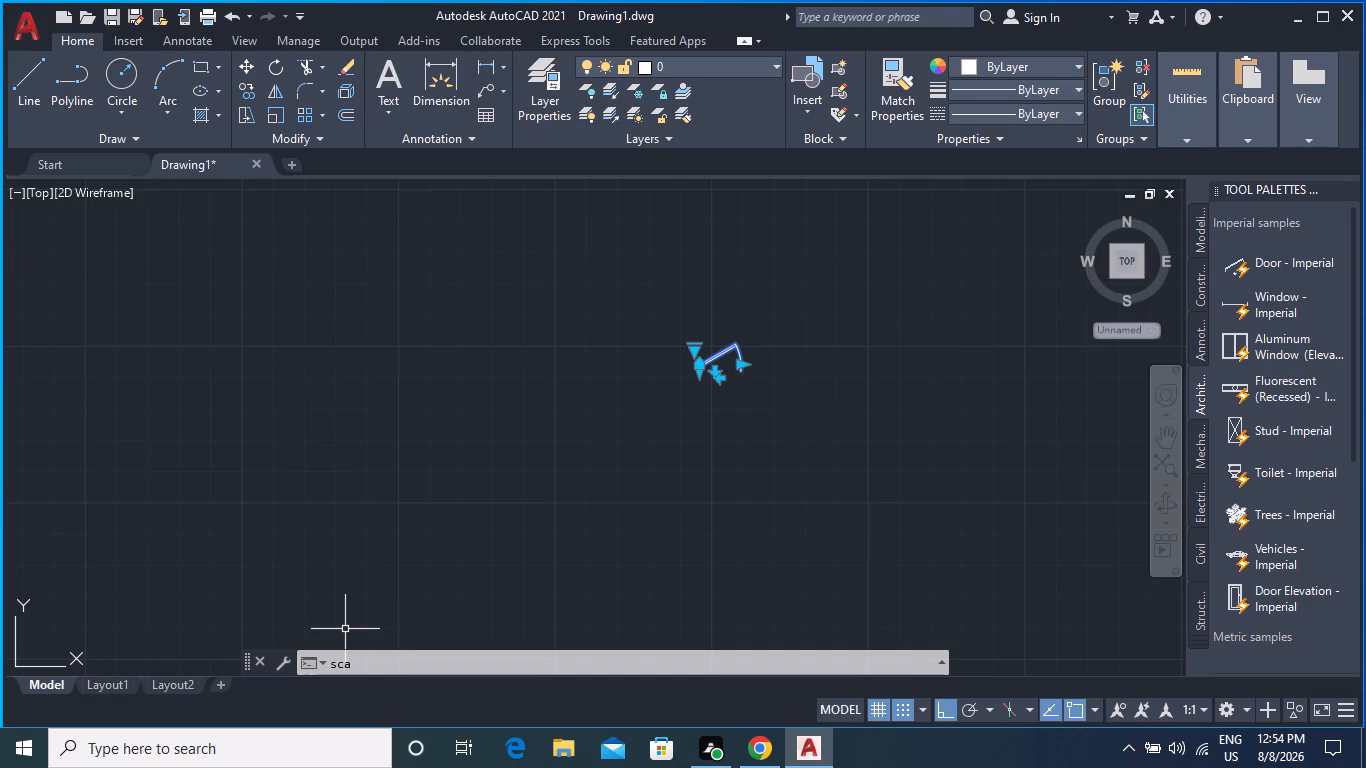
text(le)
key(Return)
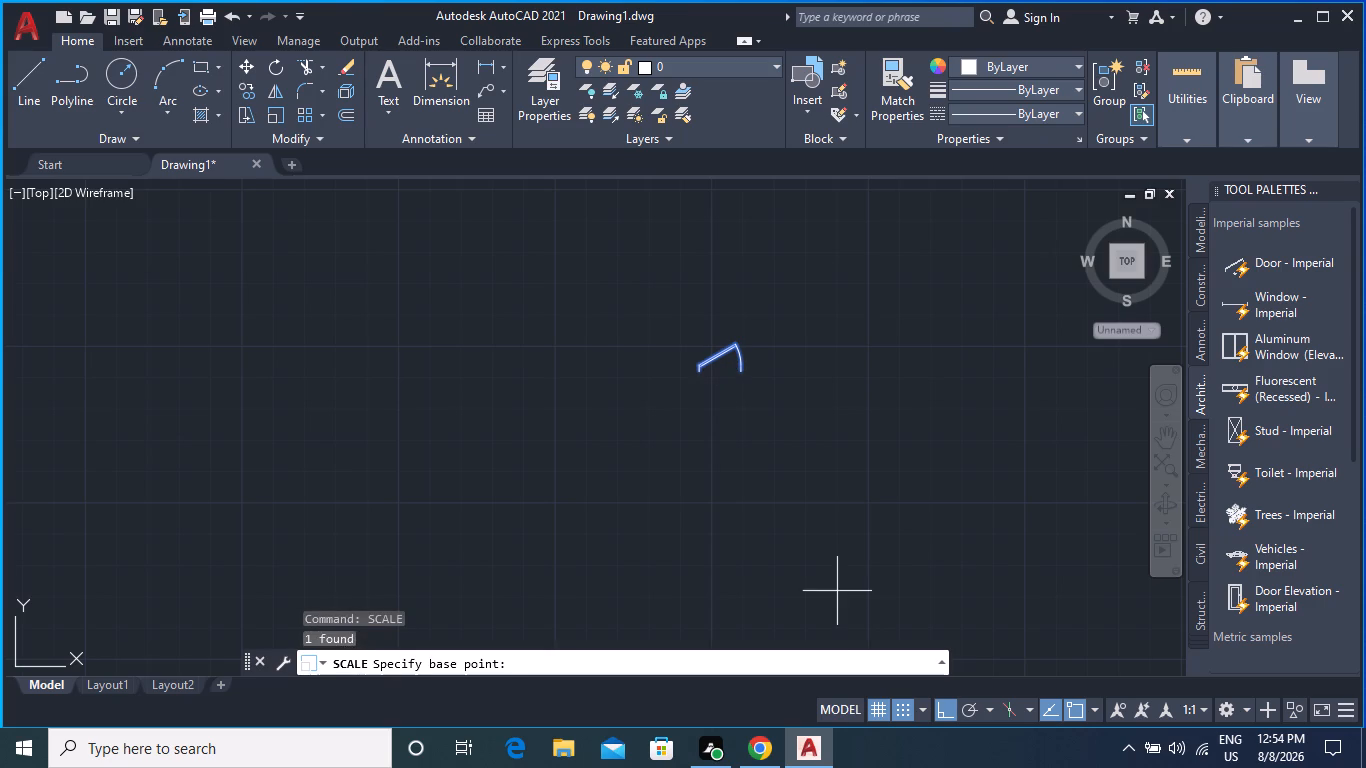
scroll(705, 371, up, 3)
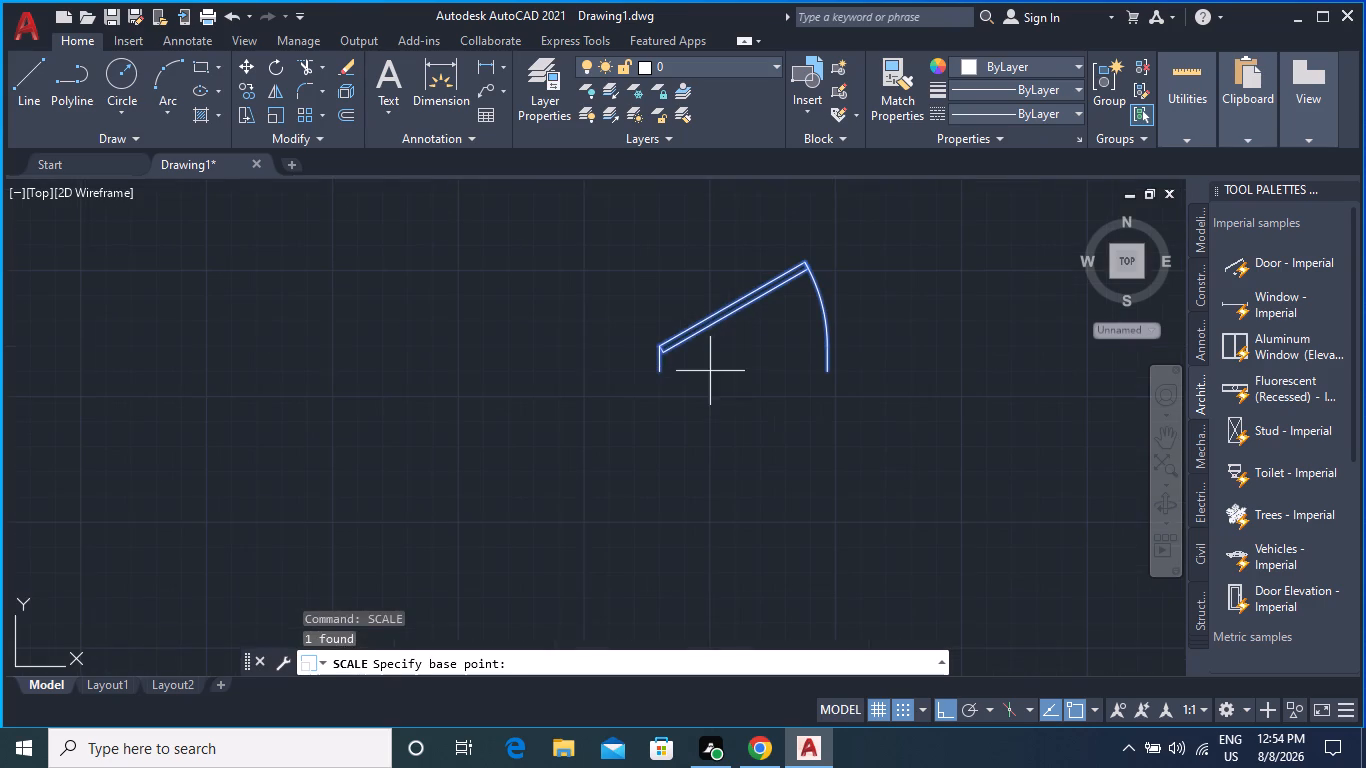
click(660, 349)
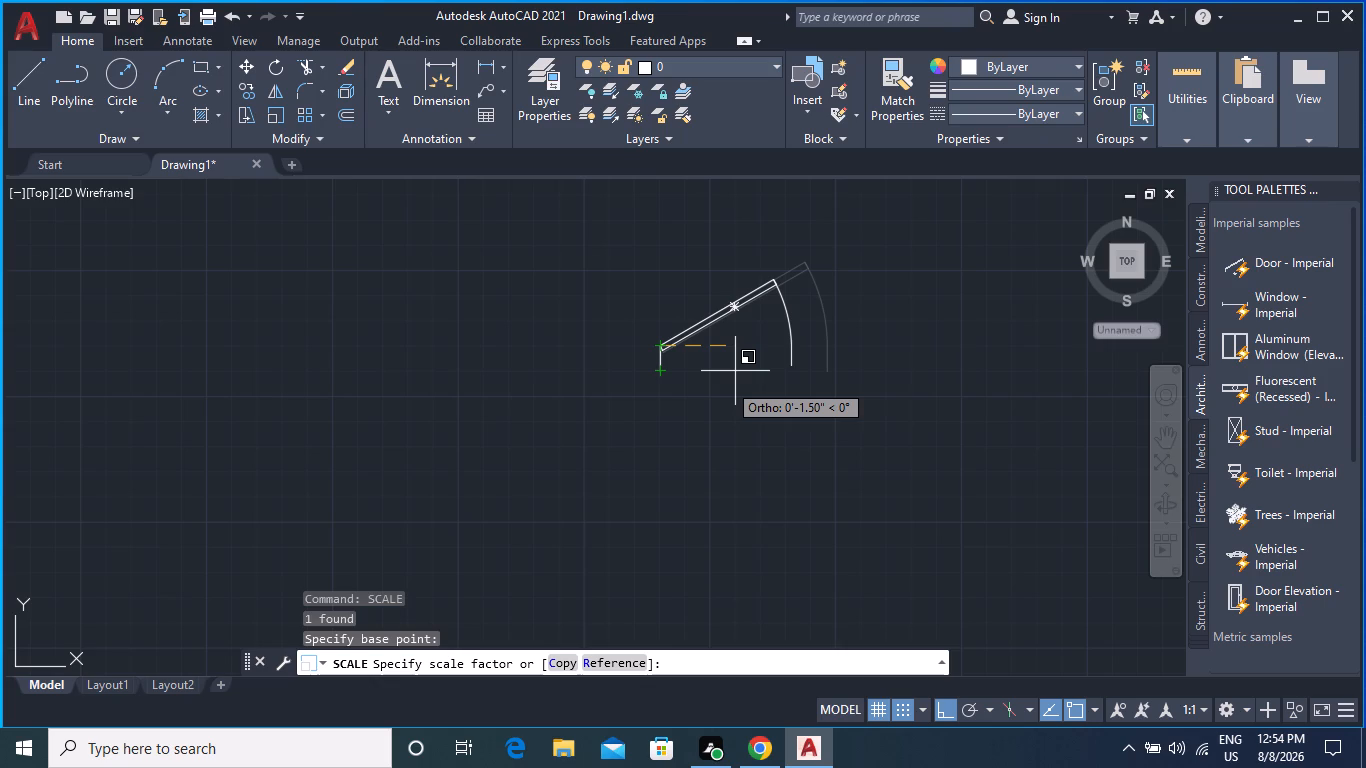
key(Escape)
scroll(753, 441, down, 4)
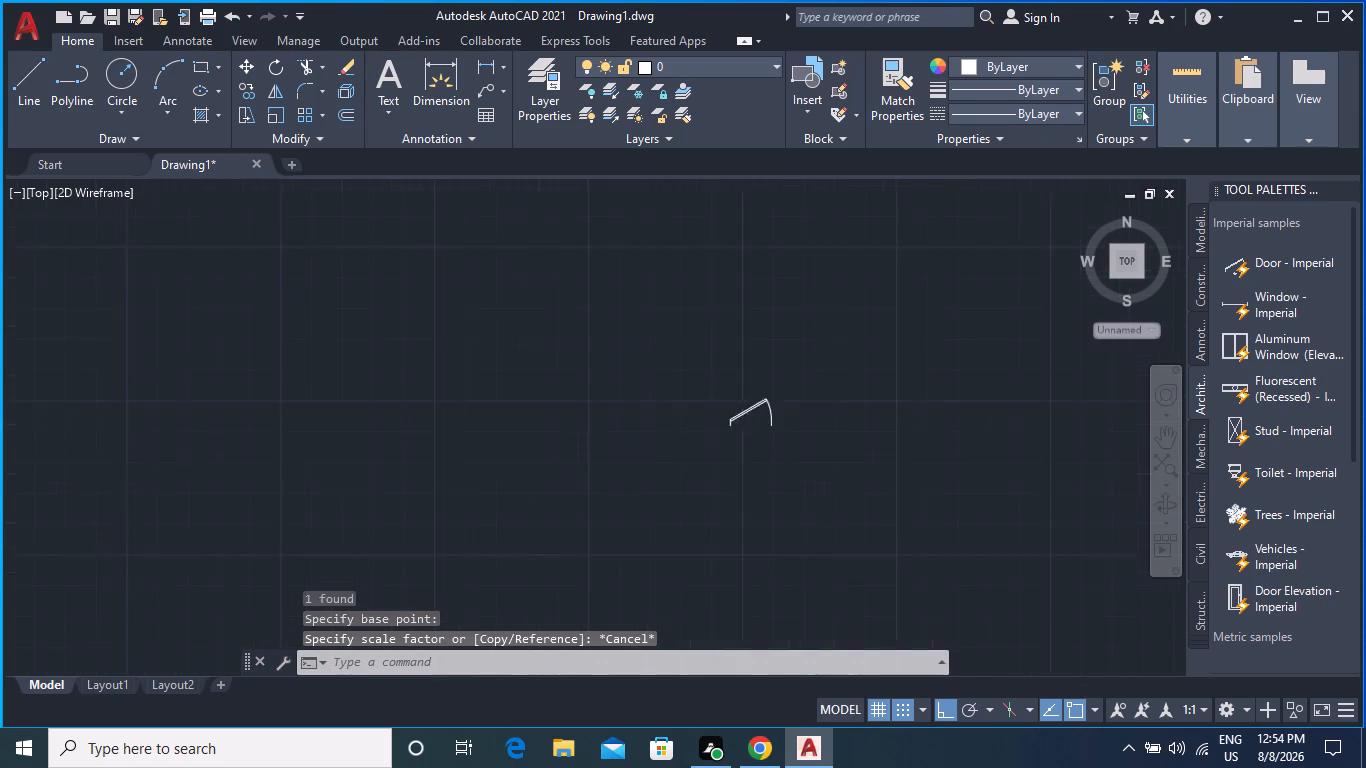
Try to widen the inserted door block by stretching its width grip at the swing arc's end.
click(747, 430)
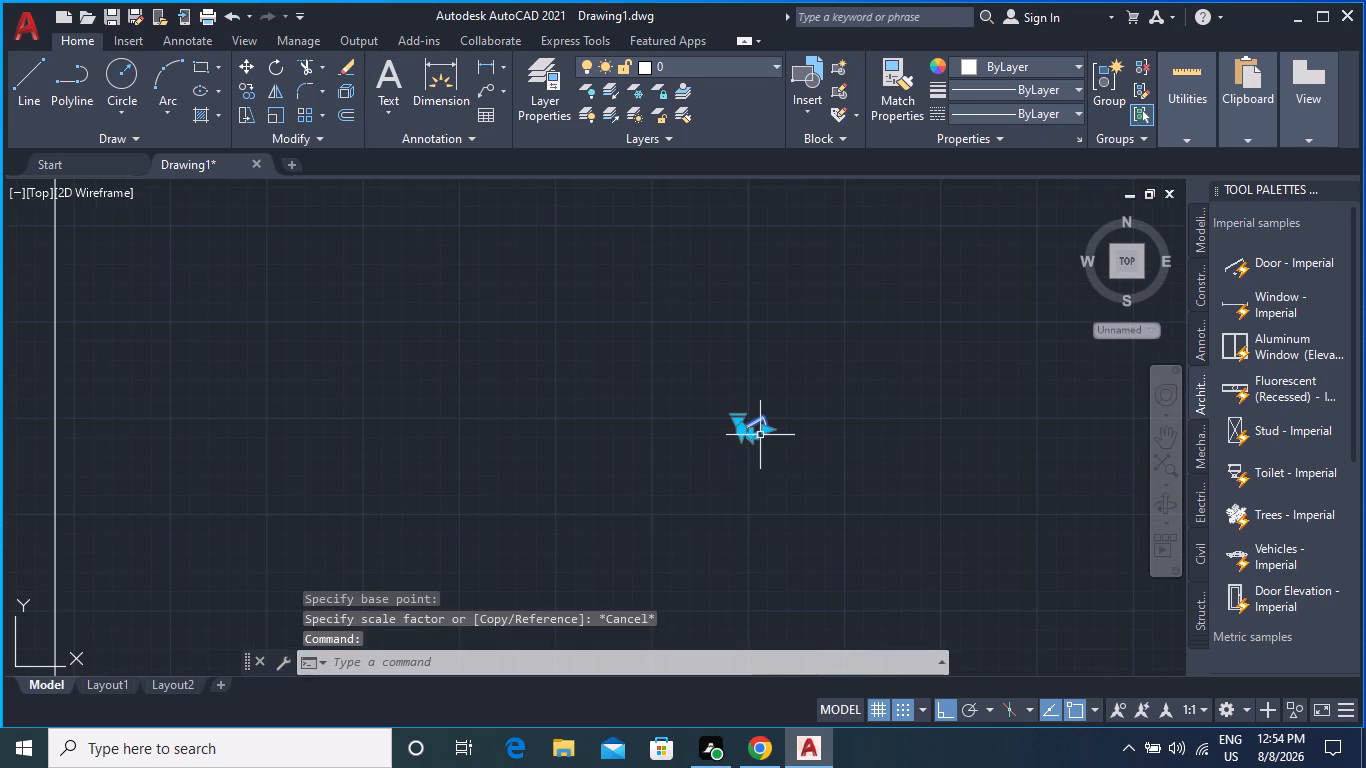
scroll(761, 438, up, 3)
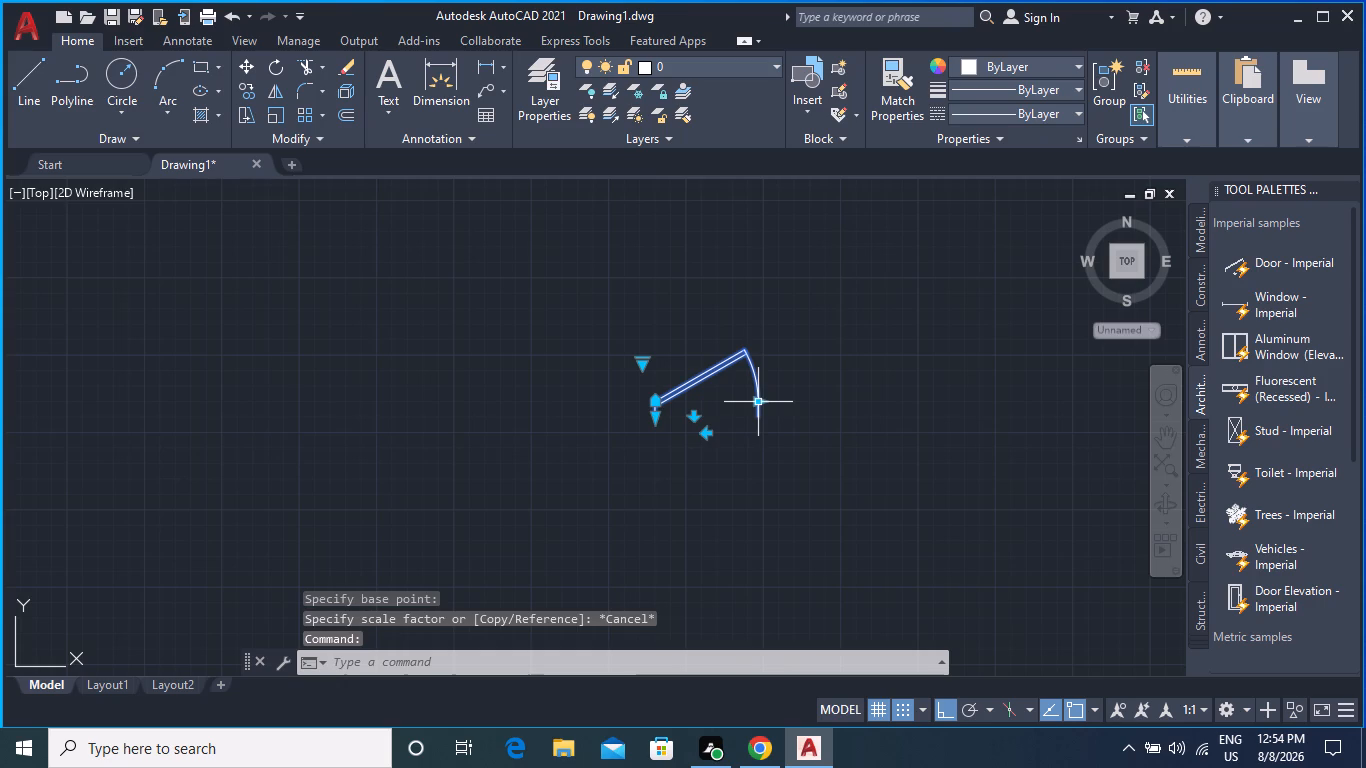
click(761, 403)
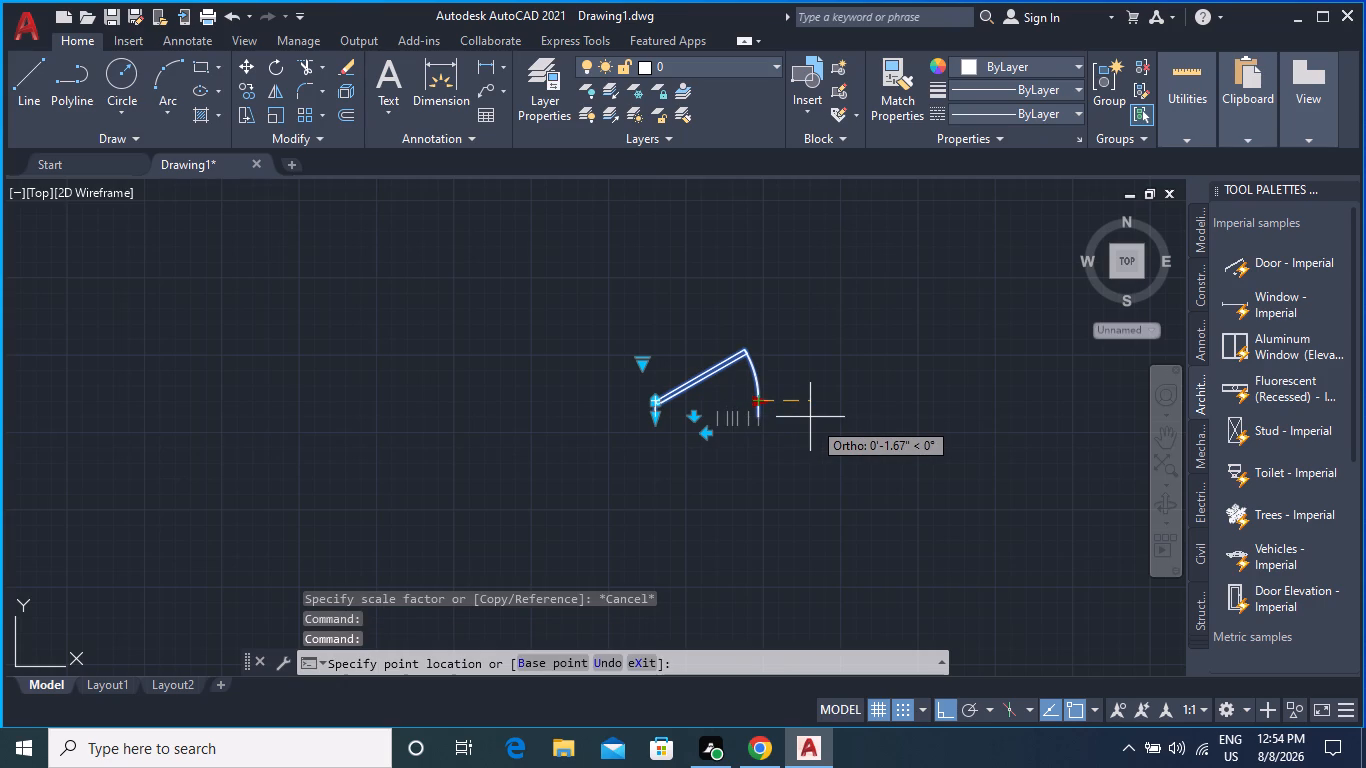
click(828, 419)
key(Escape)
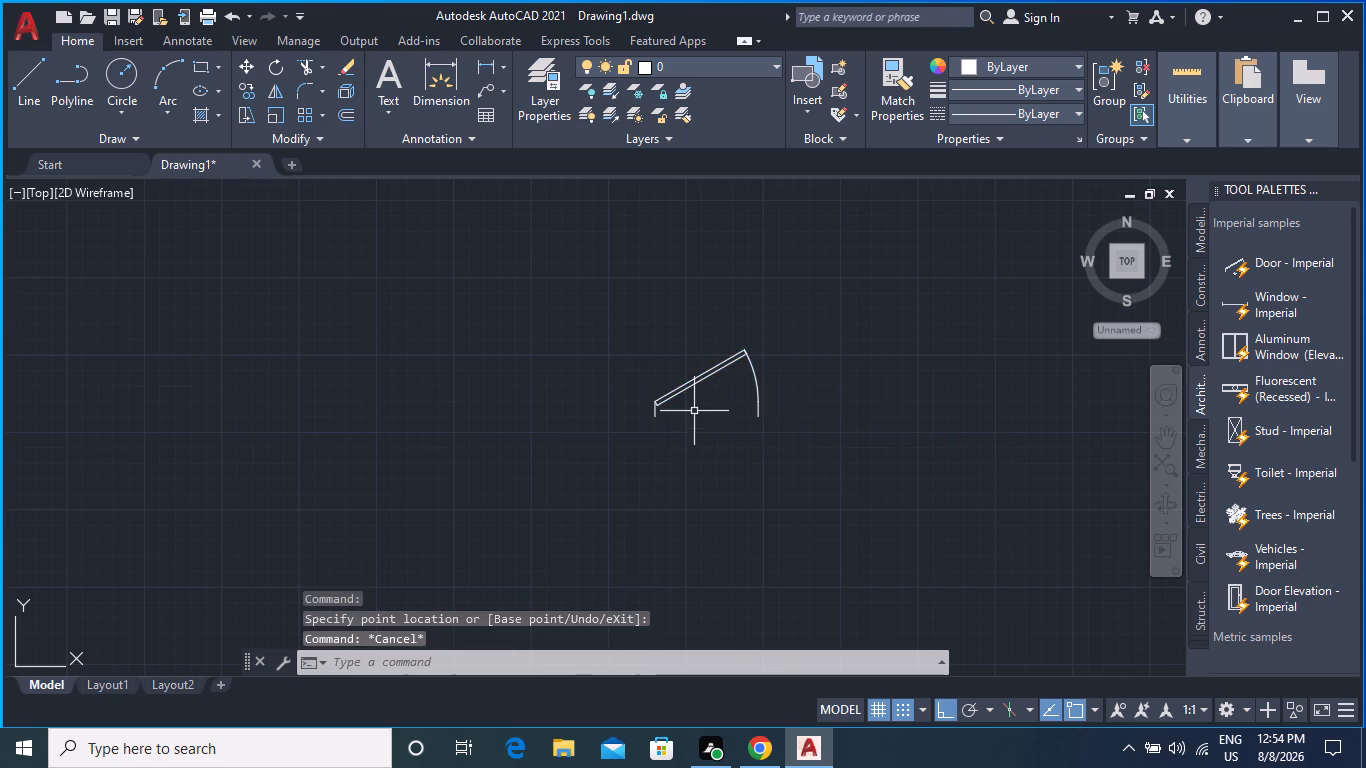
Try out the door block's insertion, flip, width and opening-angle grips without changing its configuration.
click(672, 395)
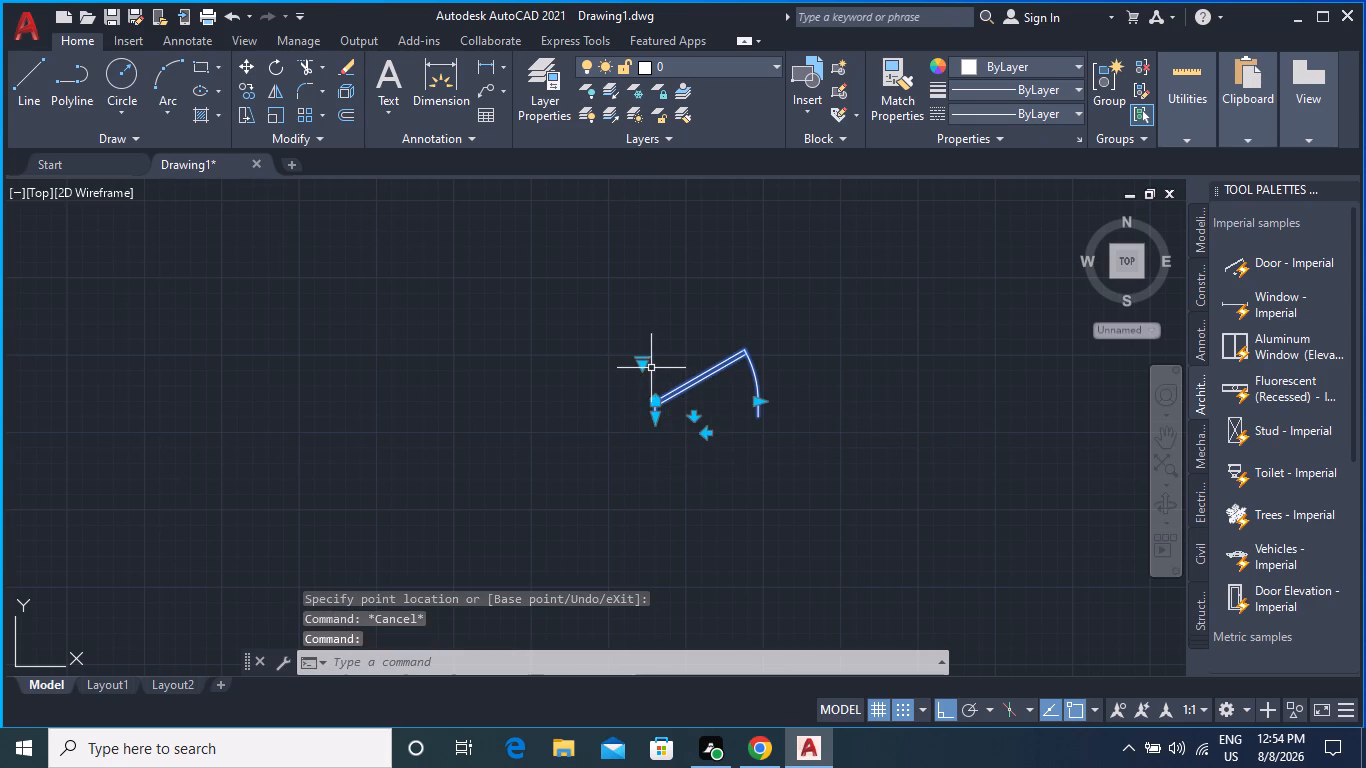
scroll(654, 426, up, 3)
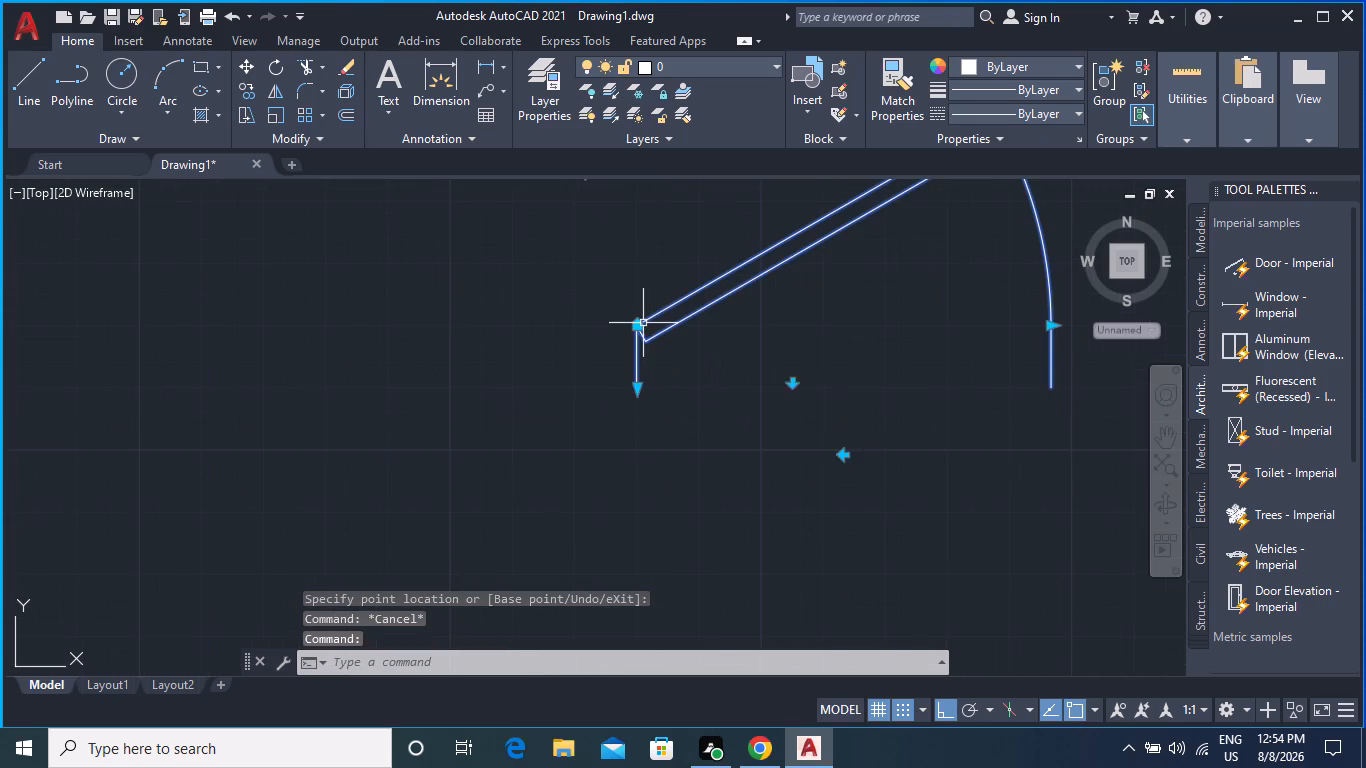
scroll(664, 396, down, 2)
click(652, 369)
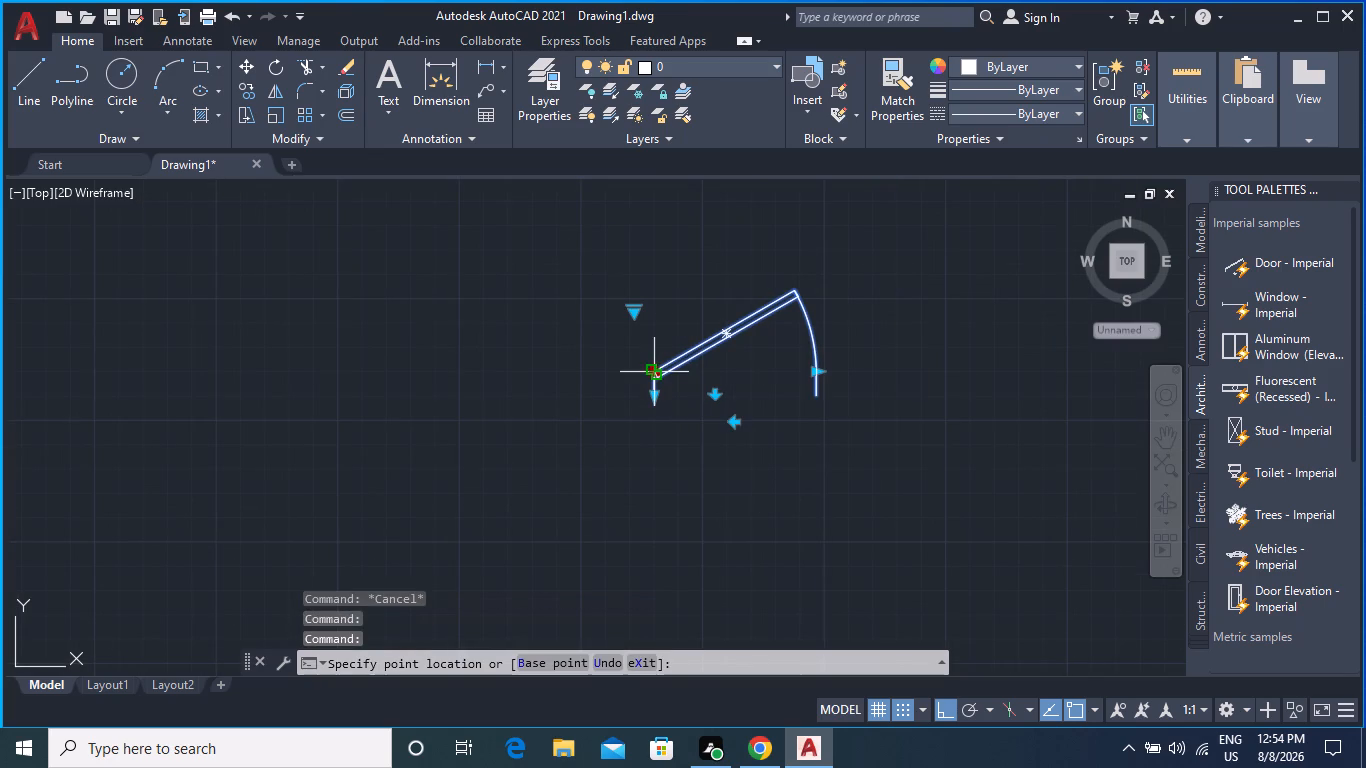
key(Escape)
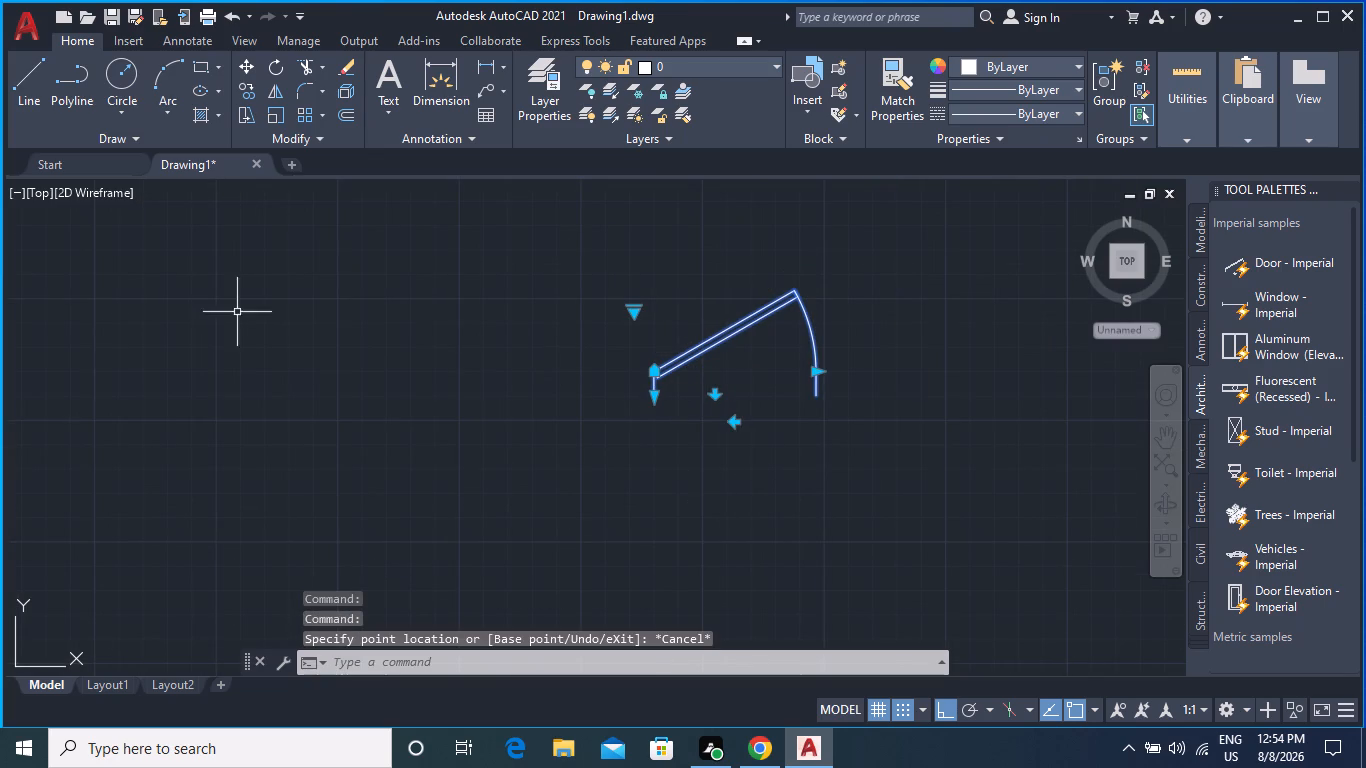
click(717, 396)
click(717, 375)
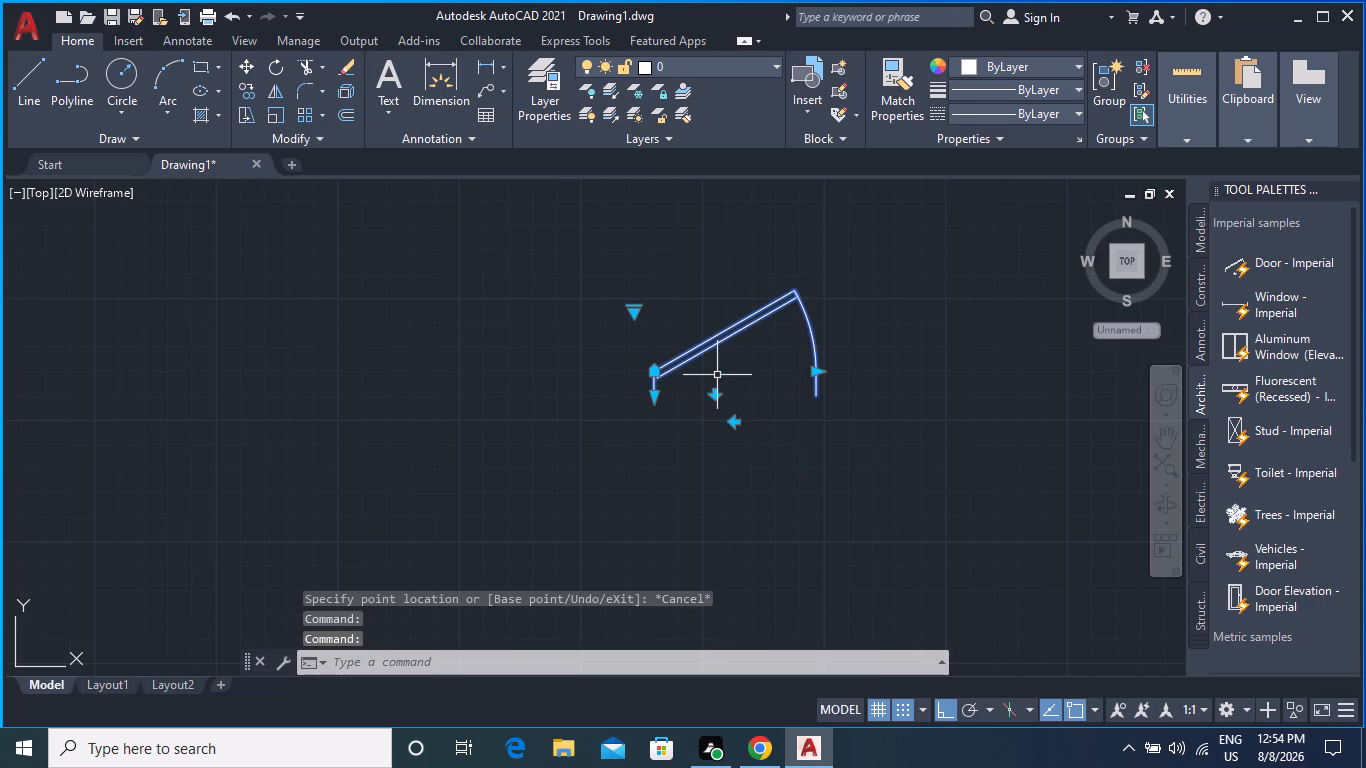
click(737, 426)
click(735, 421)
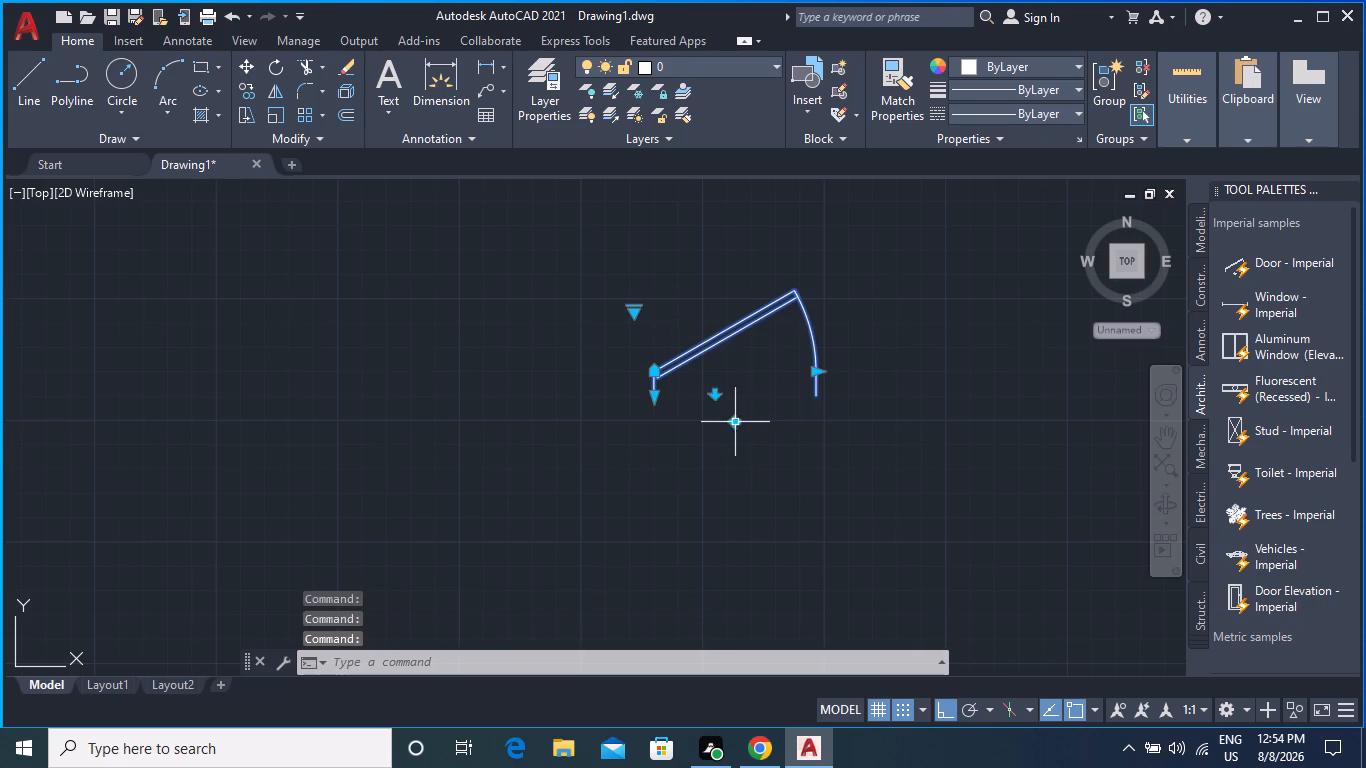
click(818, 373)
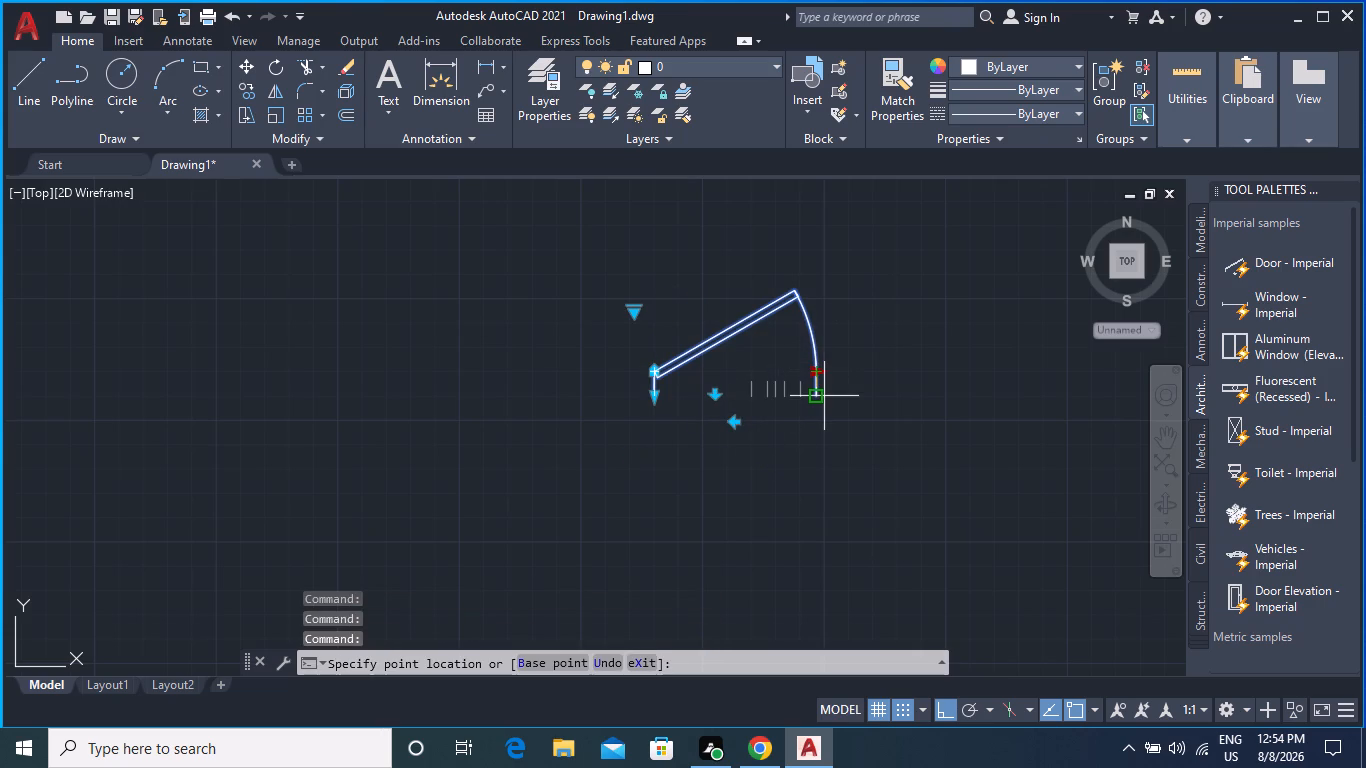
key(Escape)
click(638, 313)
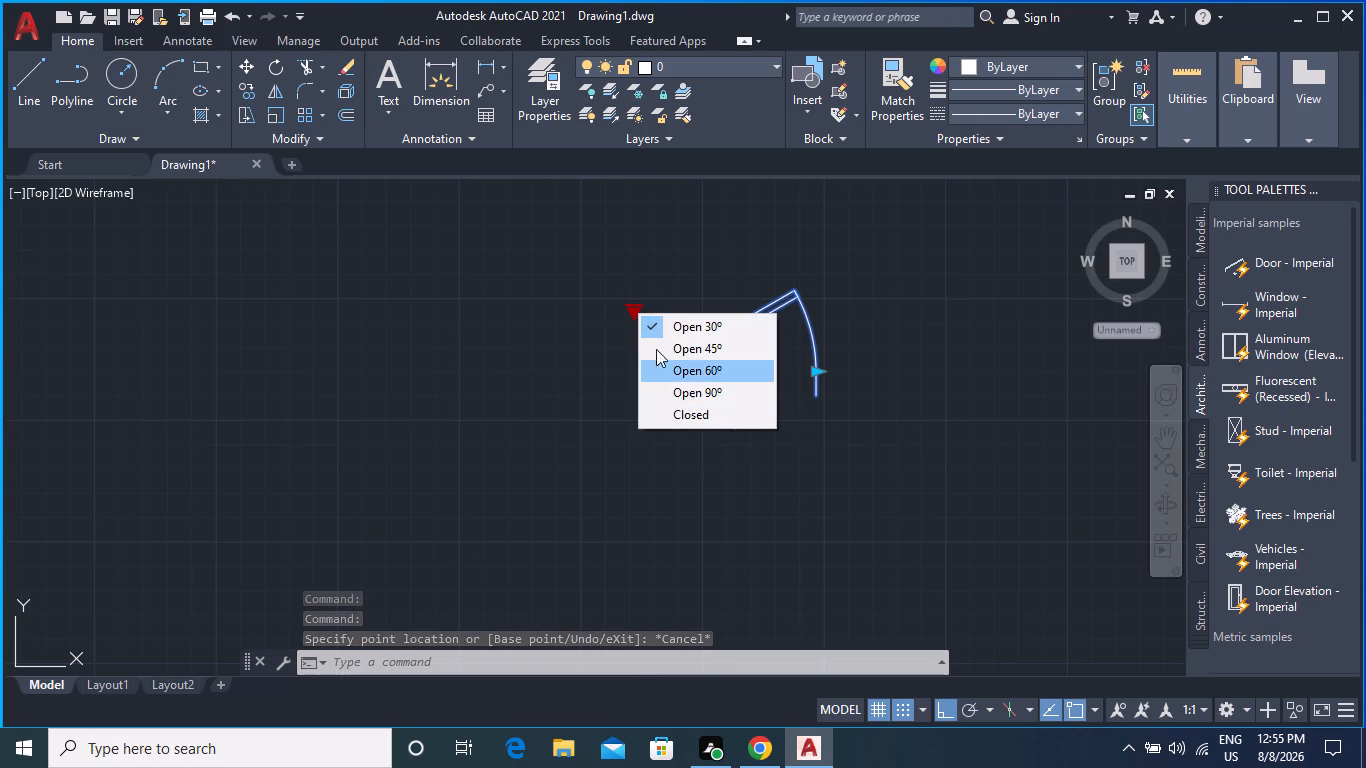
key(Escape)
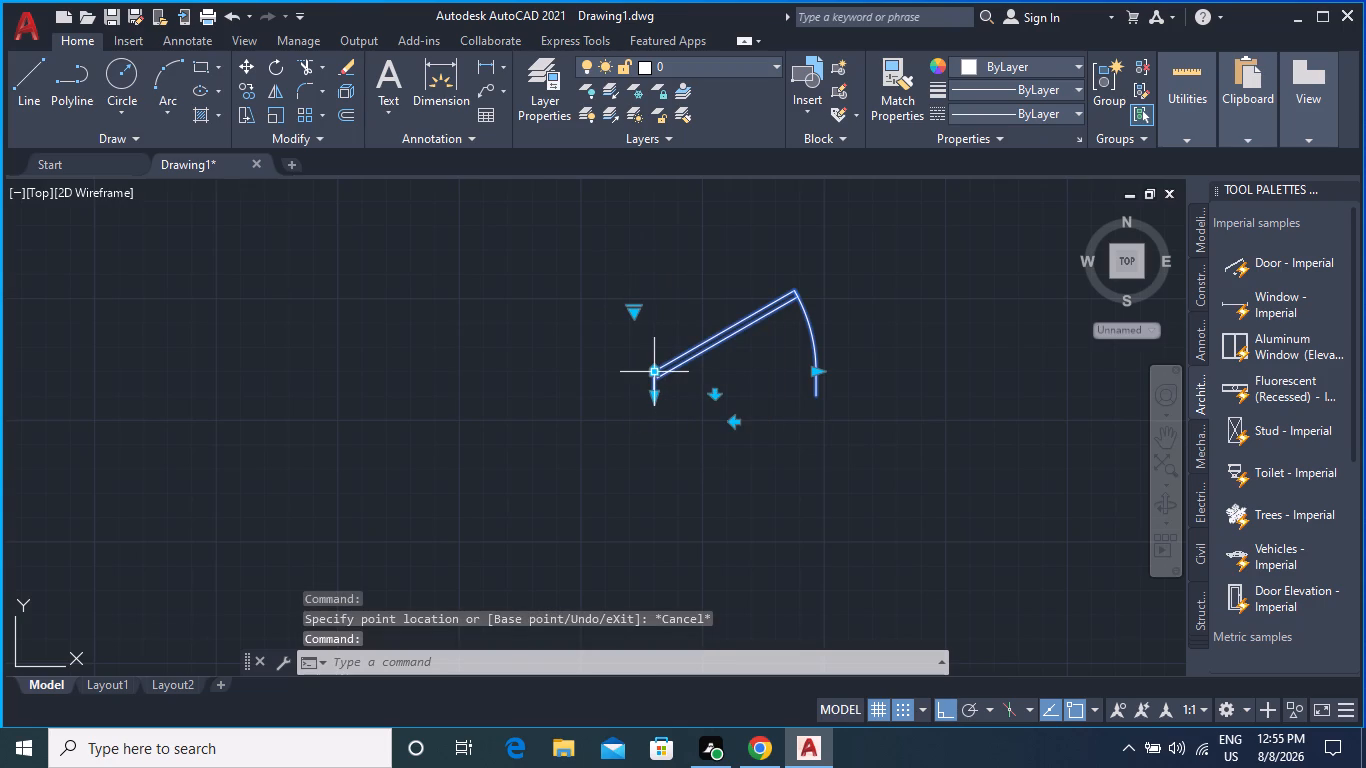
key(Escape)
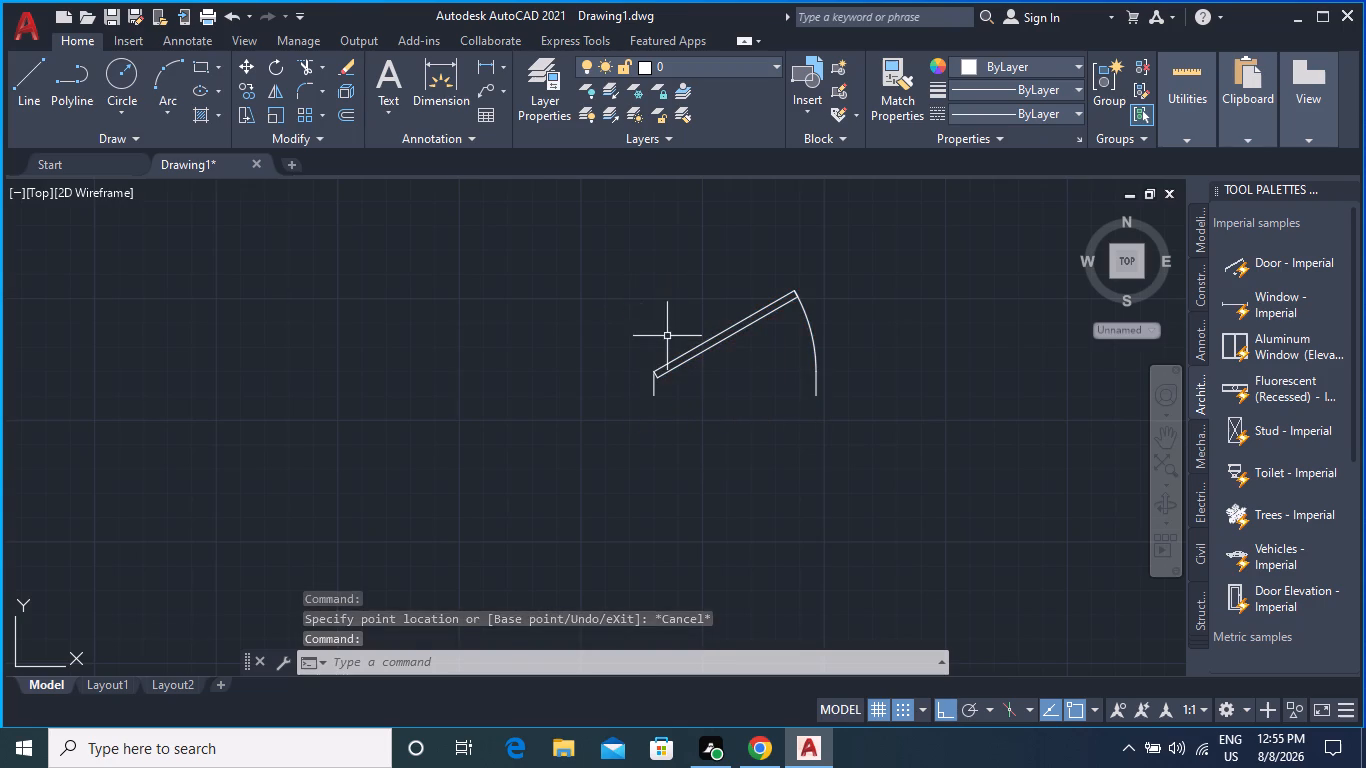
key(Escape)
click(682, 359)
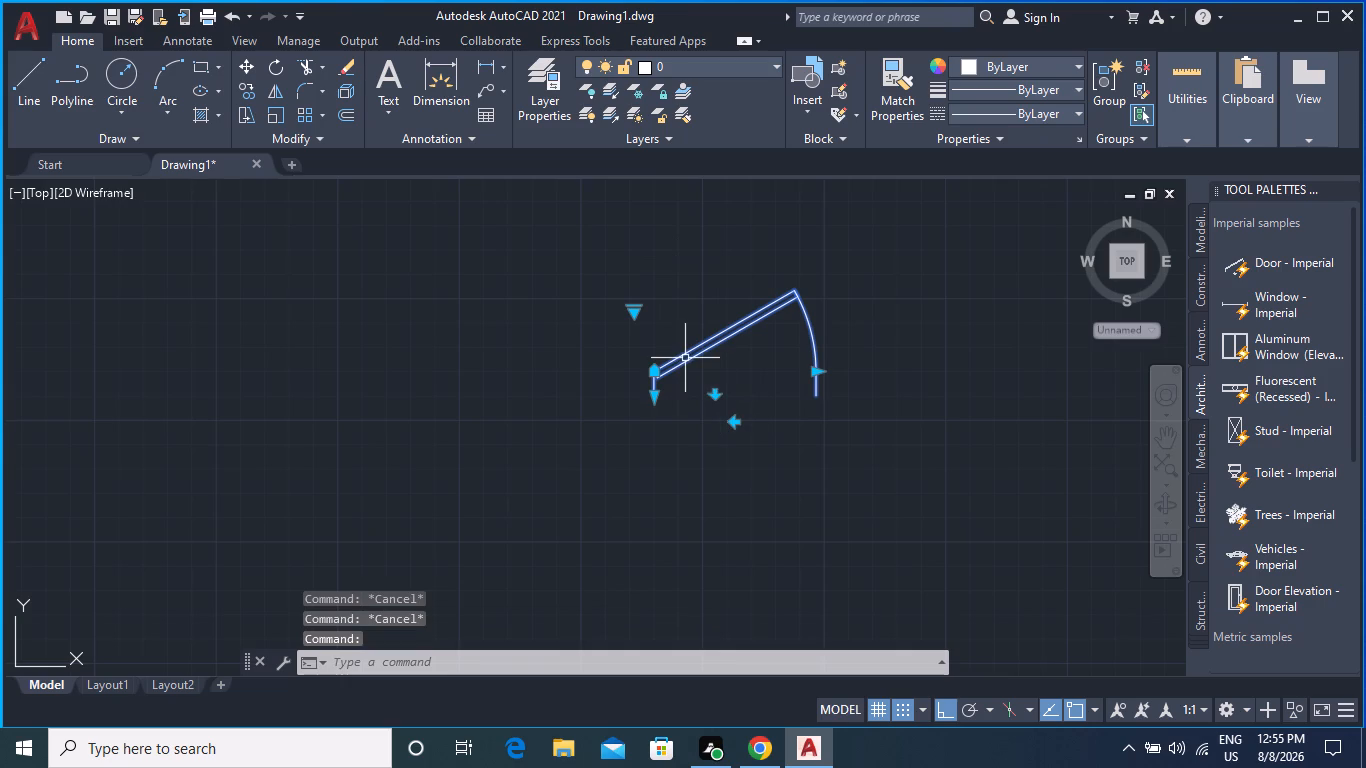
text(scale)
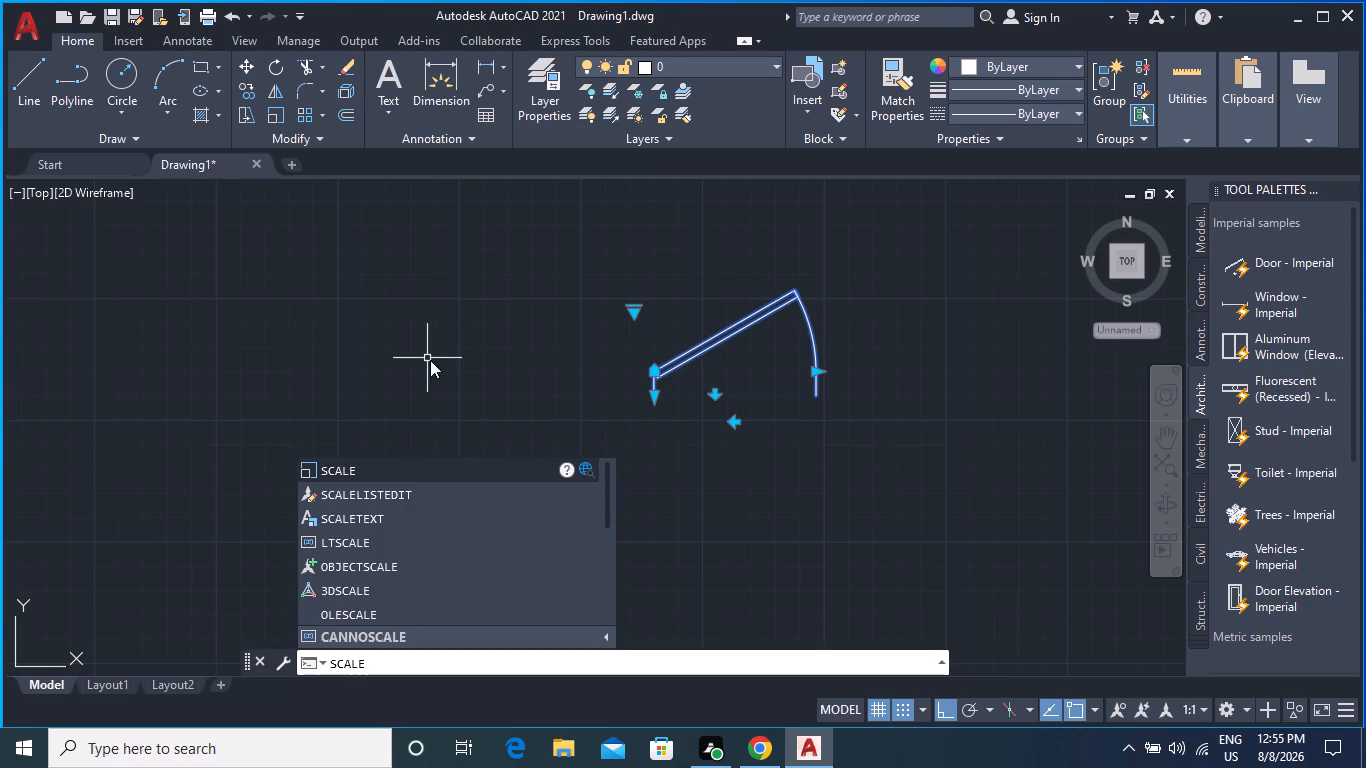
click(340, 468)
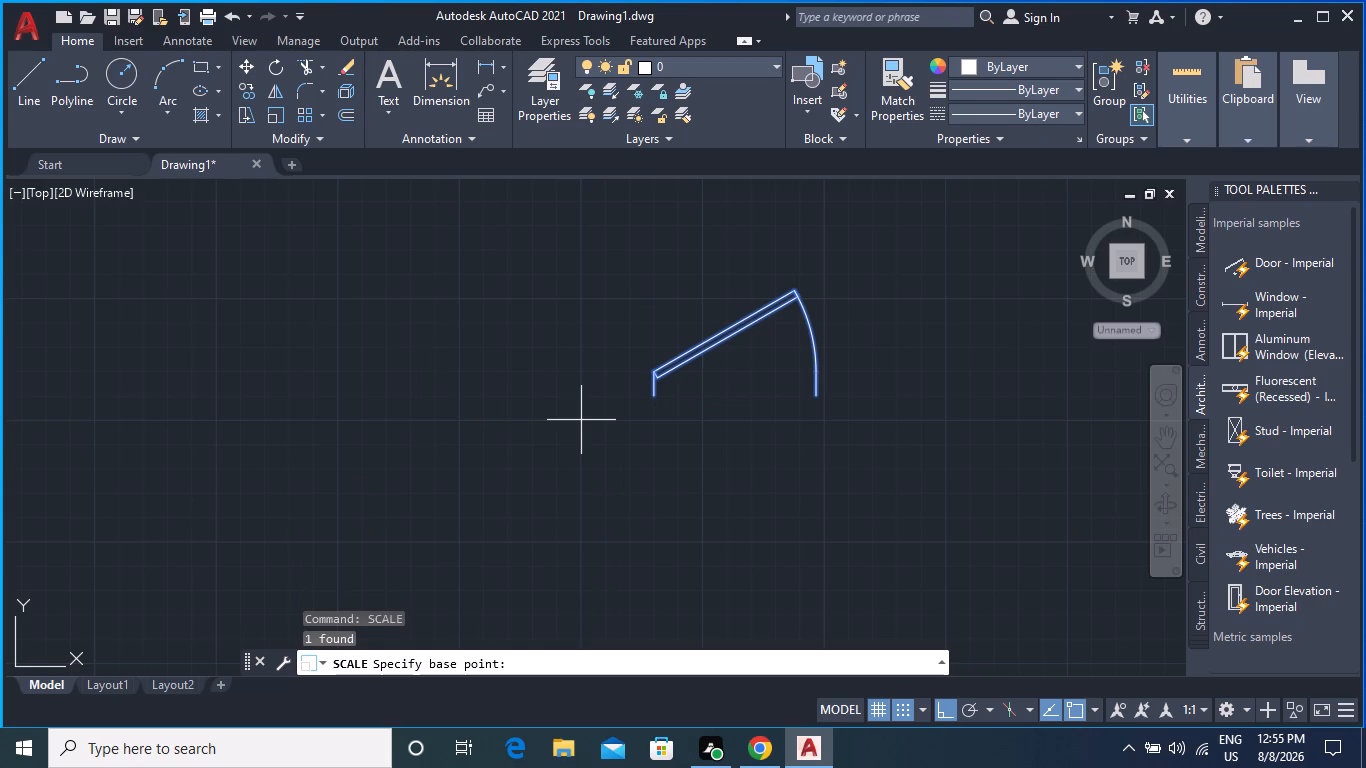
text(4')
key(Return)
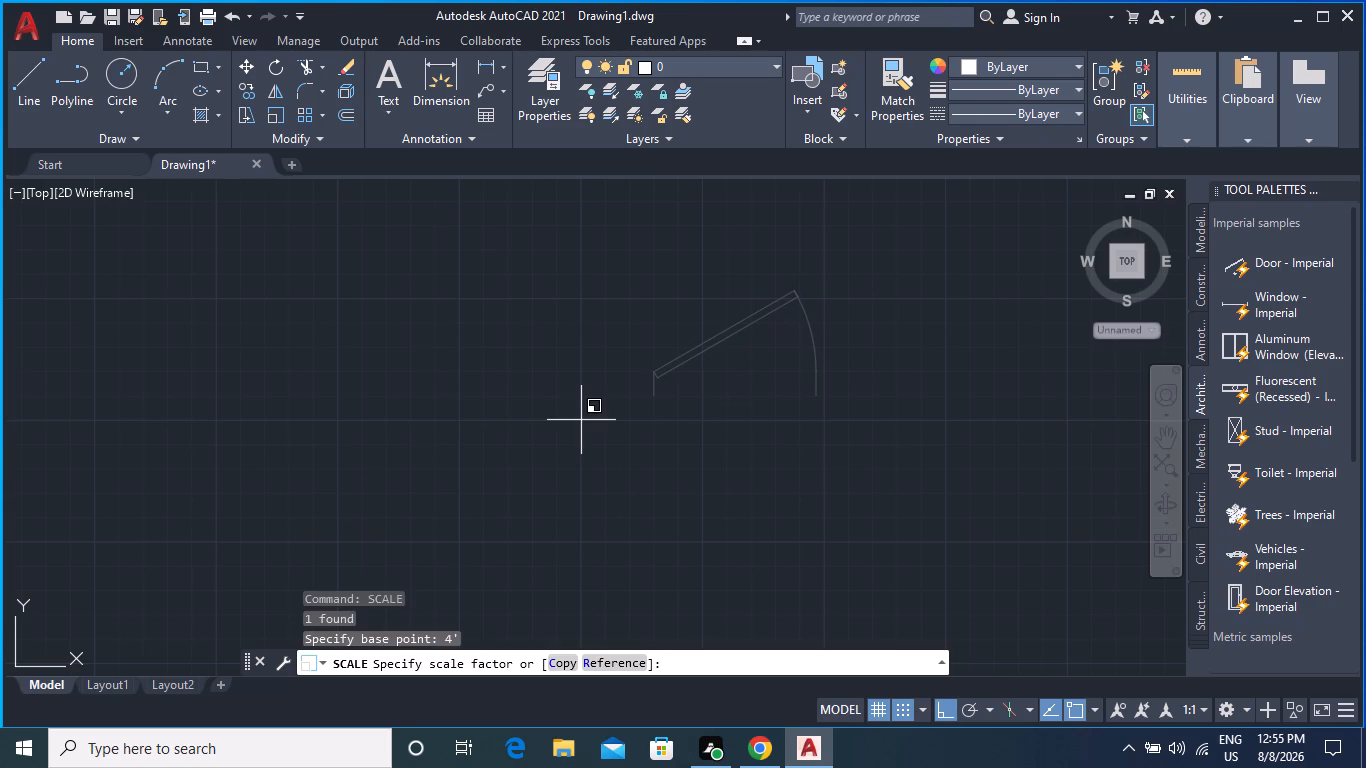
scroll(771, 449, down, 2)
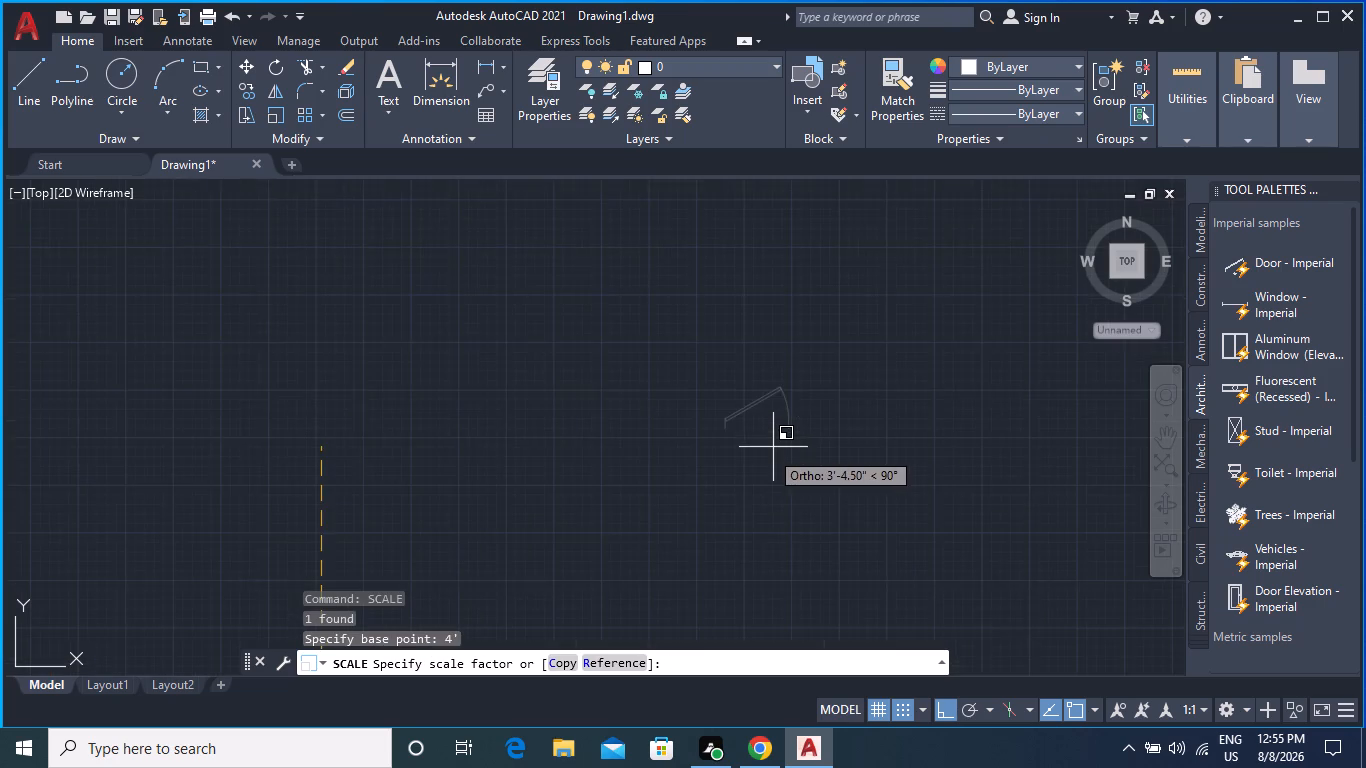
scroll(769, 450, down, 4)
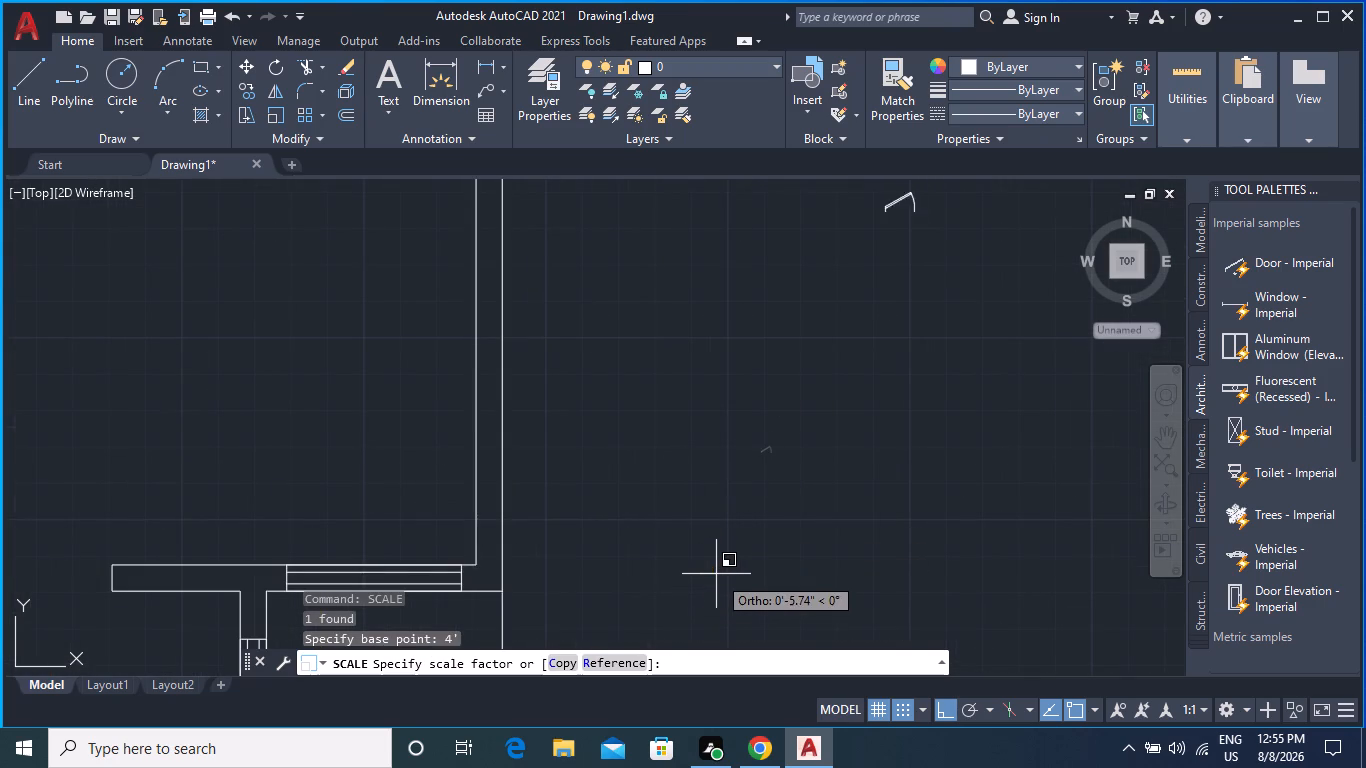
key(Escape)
Scale the door block by a factor of 4' from the lower end of its hinge-side jamb line.
click(769, 454)
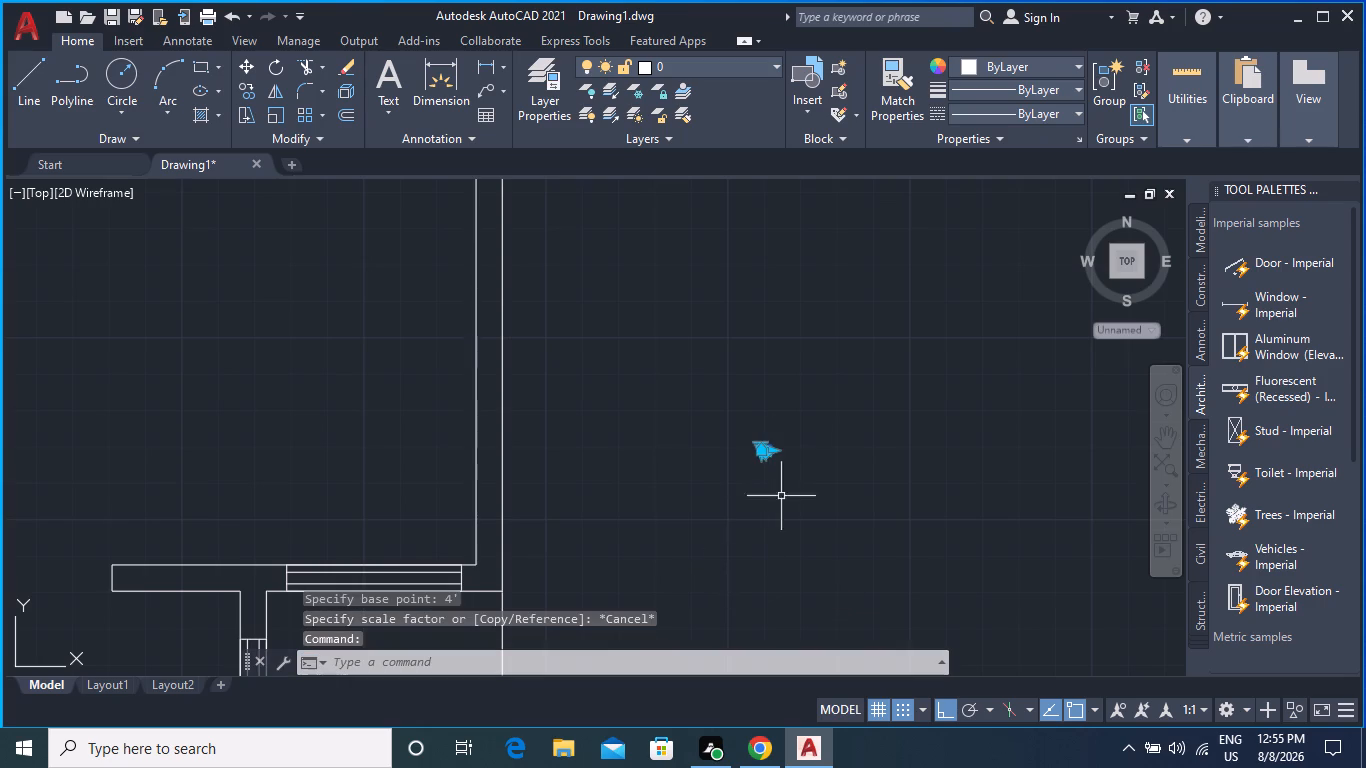
text(sca)
click(363, 464)
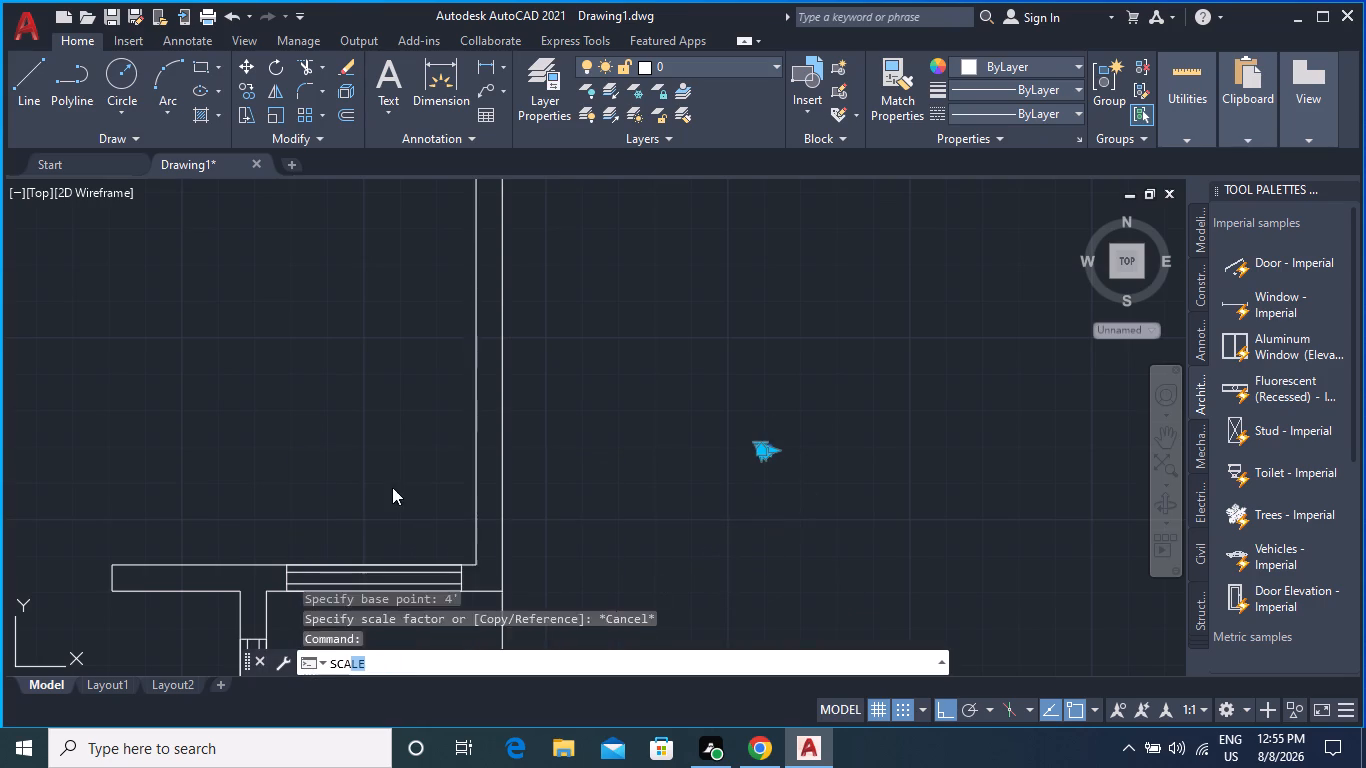
scroll(799, 415, up, 4)
middle_drag(718, 553, 788, 376)
scroll(710, 403, up, 2)
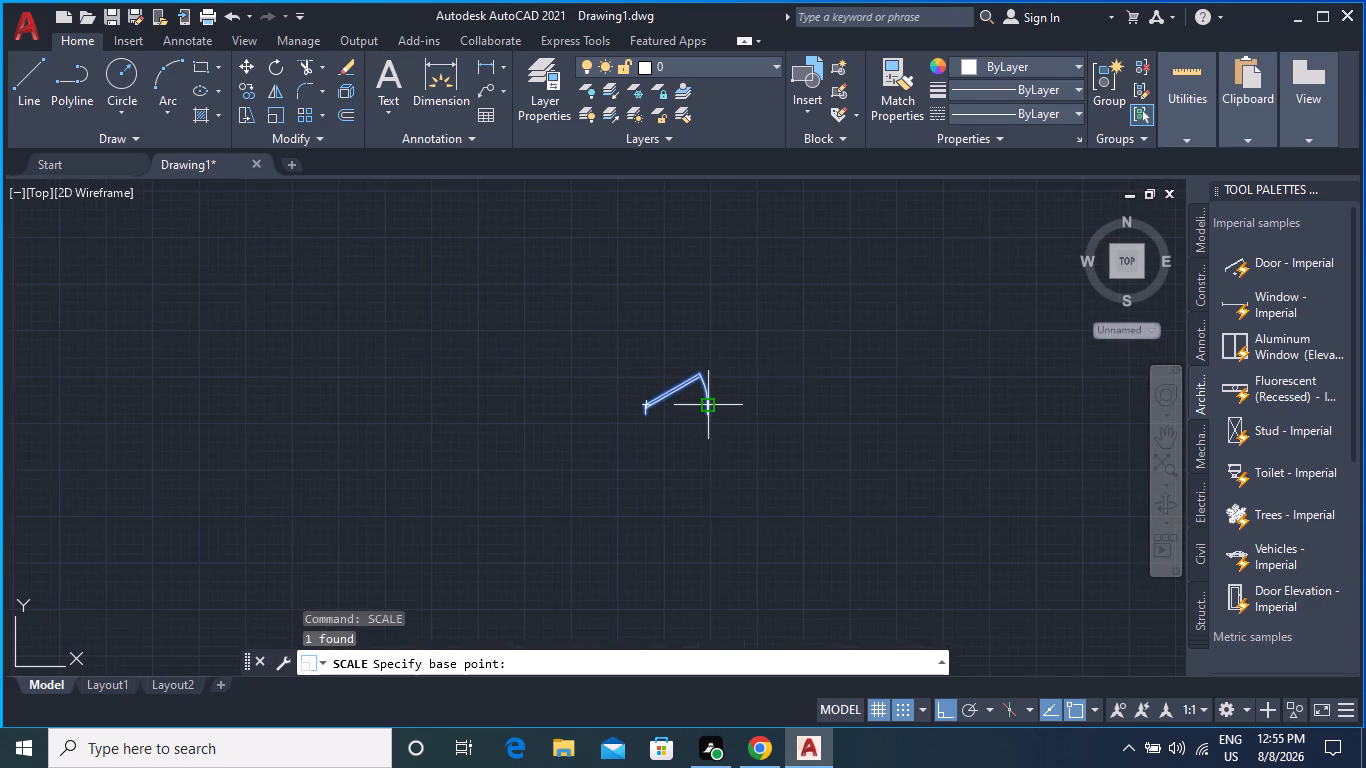
scroll(711, 406, up, 1)
click(418, 462)
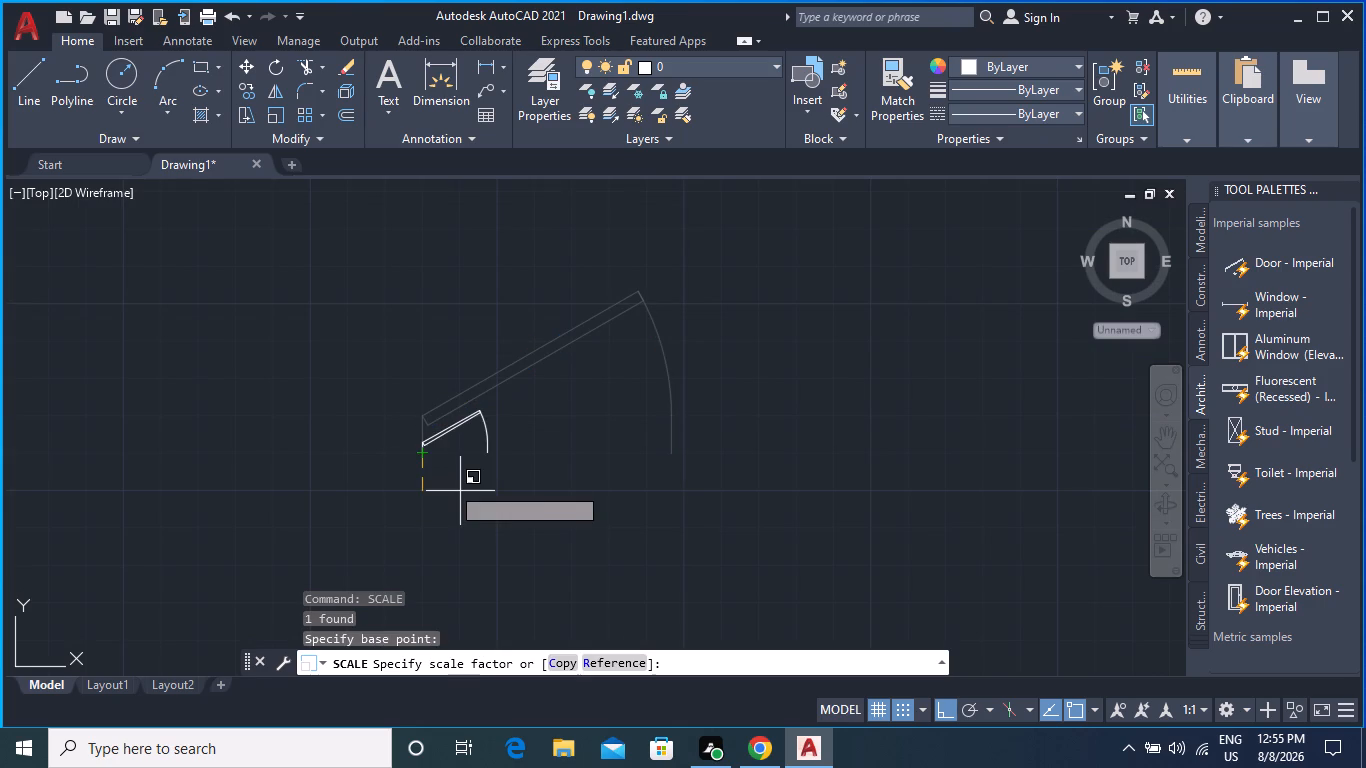
text(4')
key(Return)
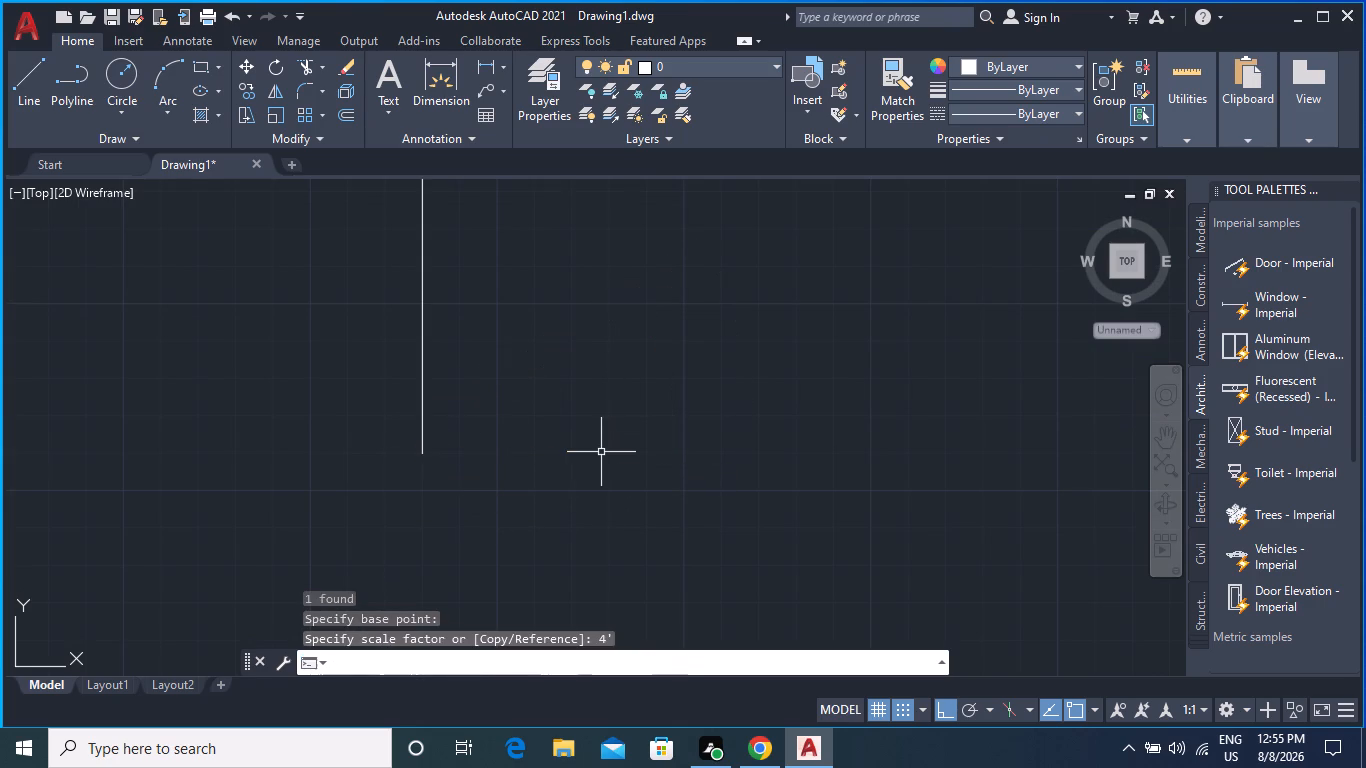
scroll(605, 469, down, 13)
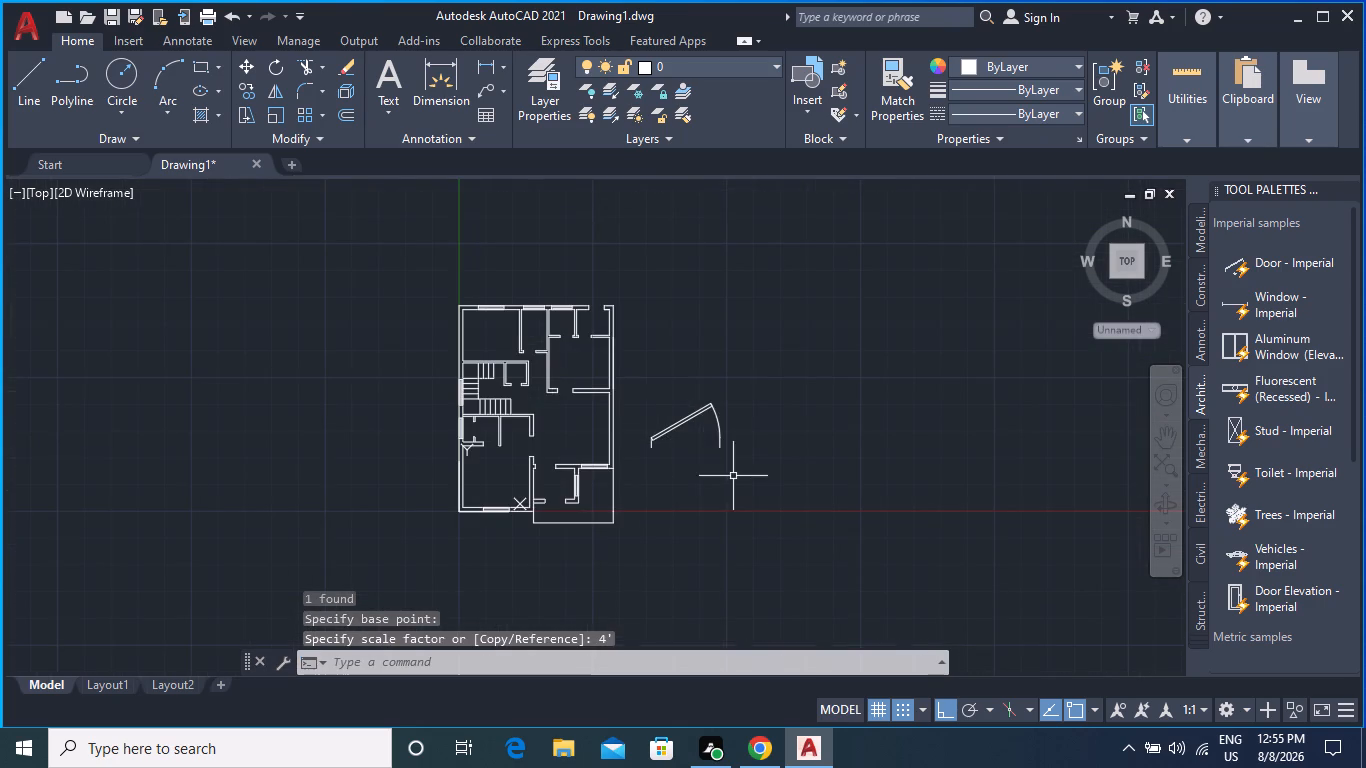
scroll(684, 424, up, 3)
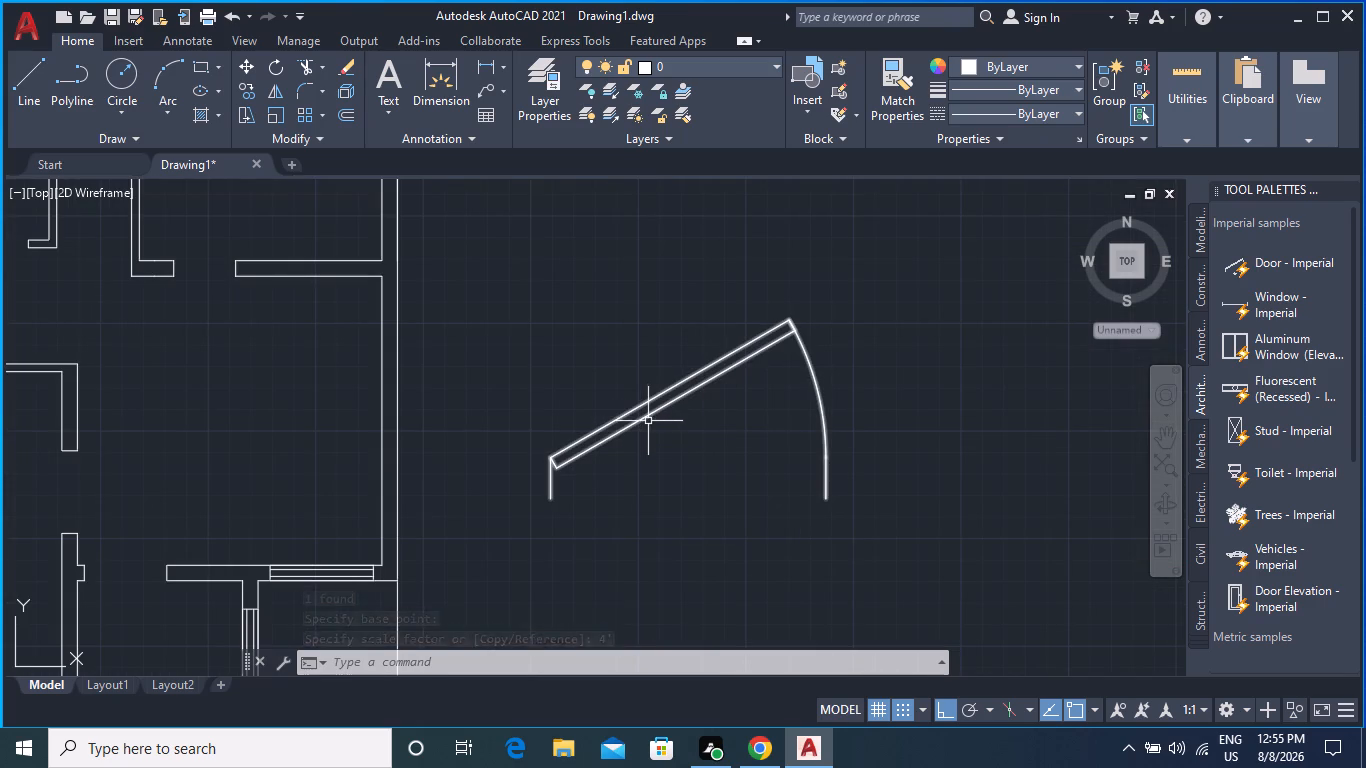
middle_drag(656, 452, 737, 485)
scroll(706, 456, down, 1)
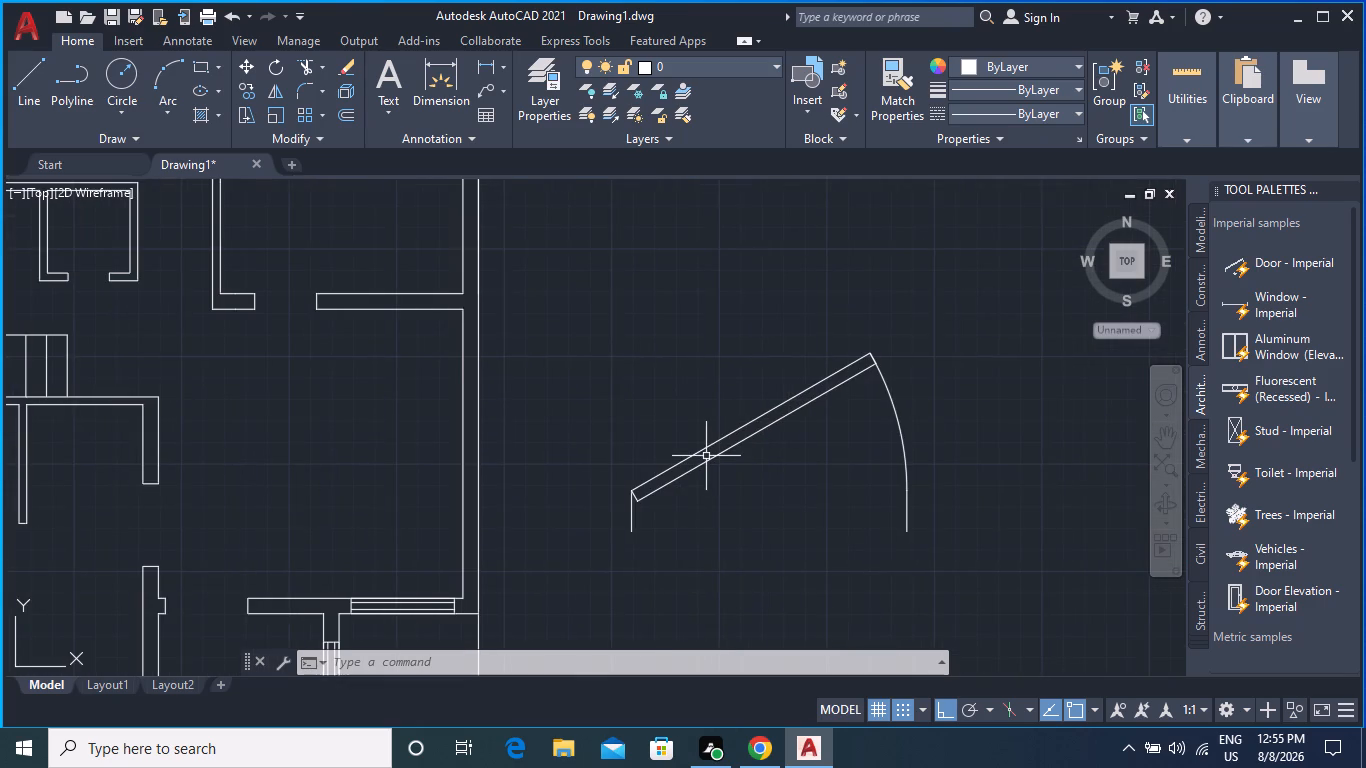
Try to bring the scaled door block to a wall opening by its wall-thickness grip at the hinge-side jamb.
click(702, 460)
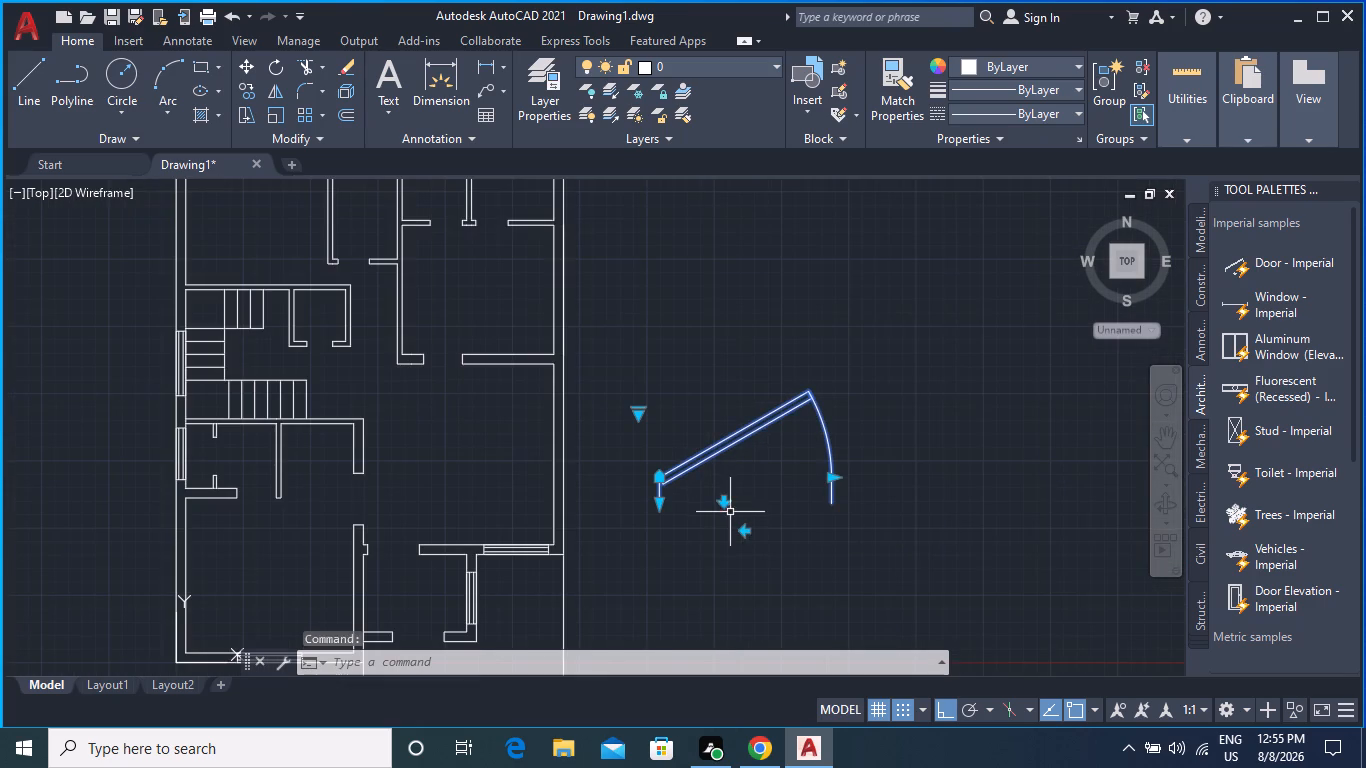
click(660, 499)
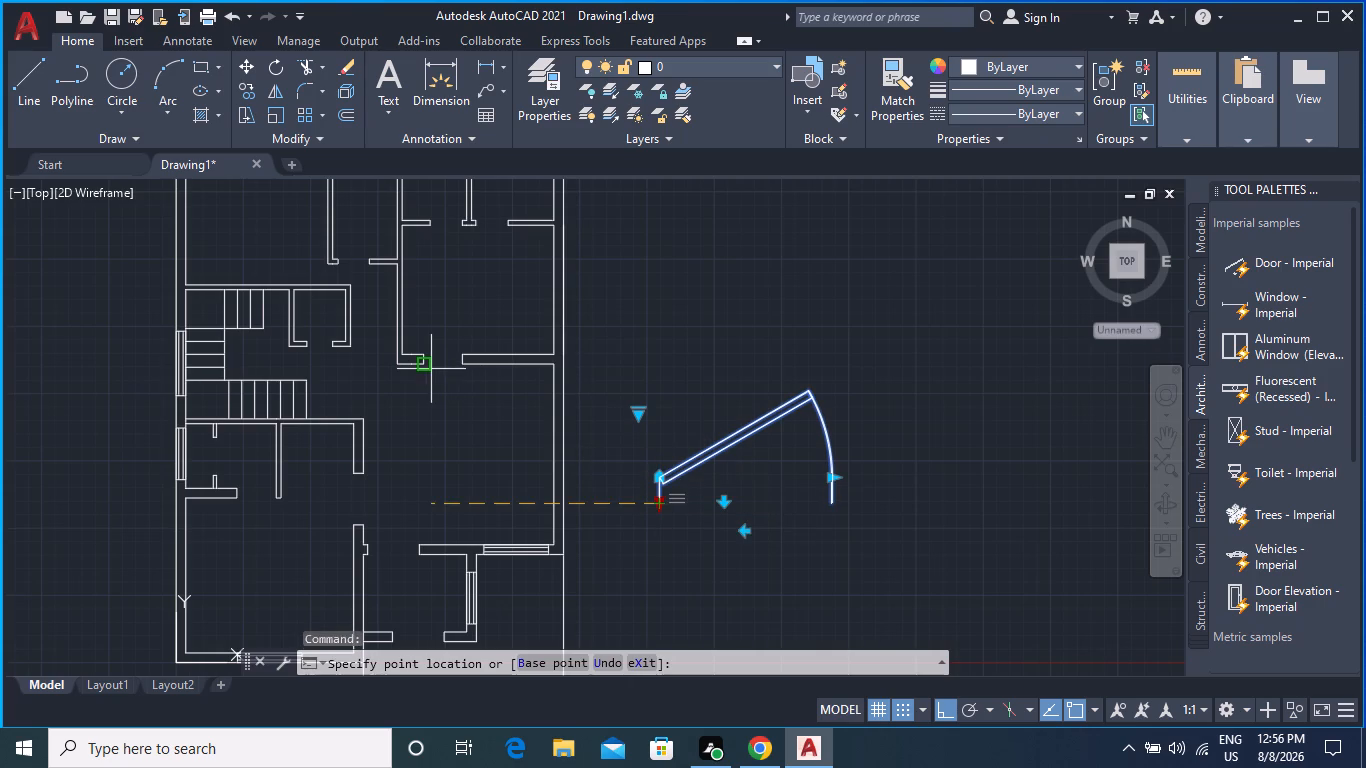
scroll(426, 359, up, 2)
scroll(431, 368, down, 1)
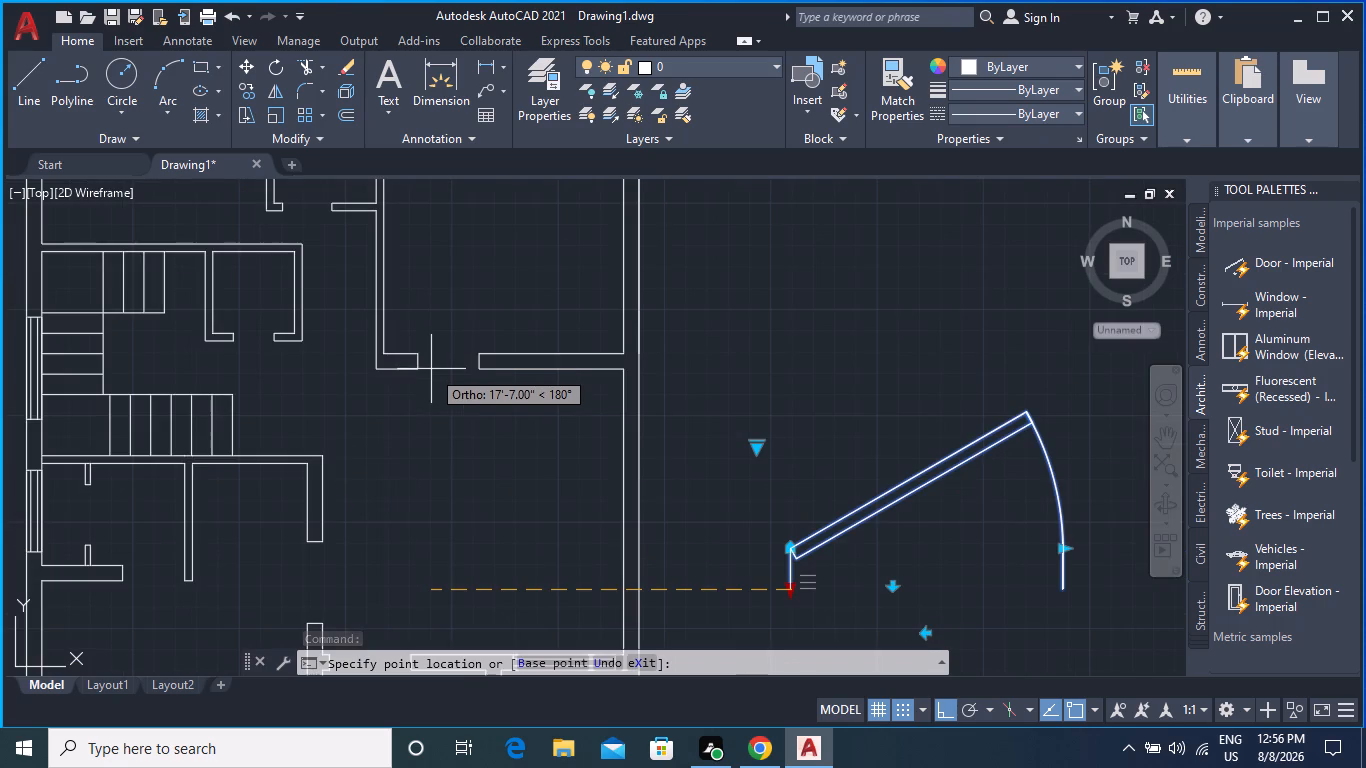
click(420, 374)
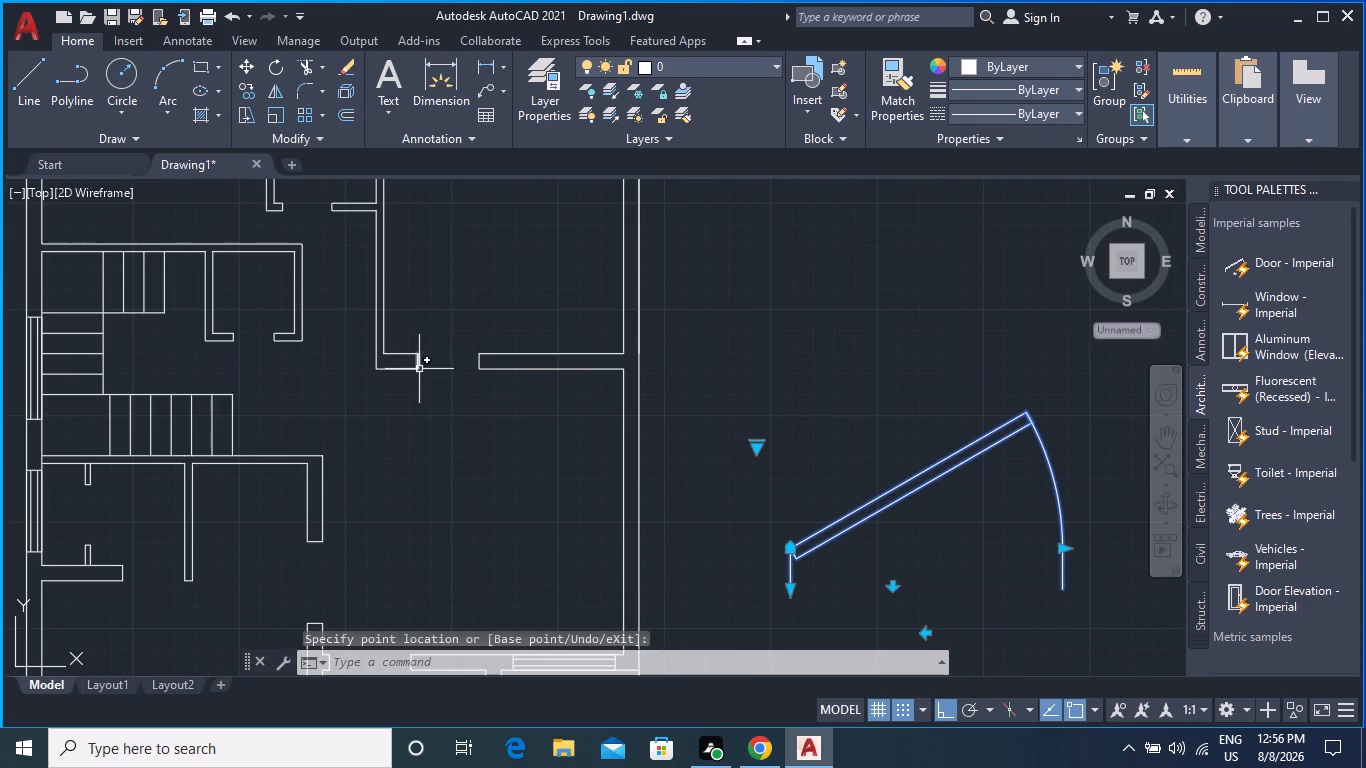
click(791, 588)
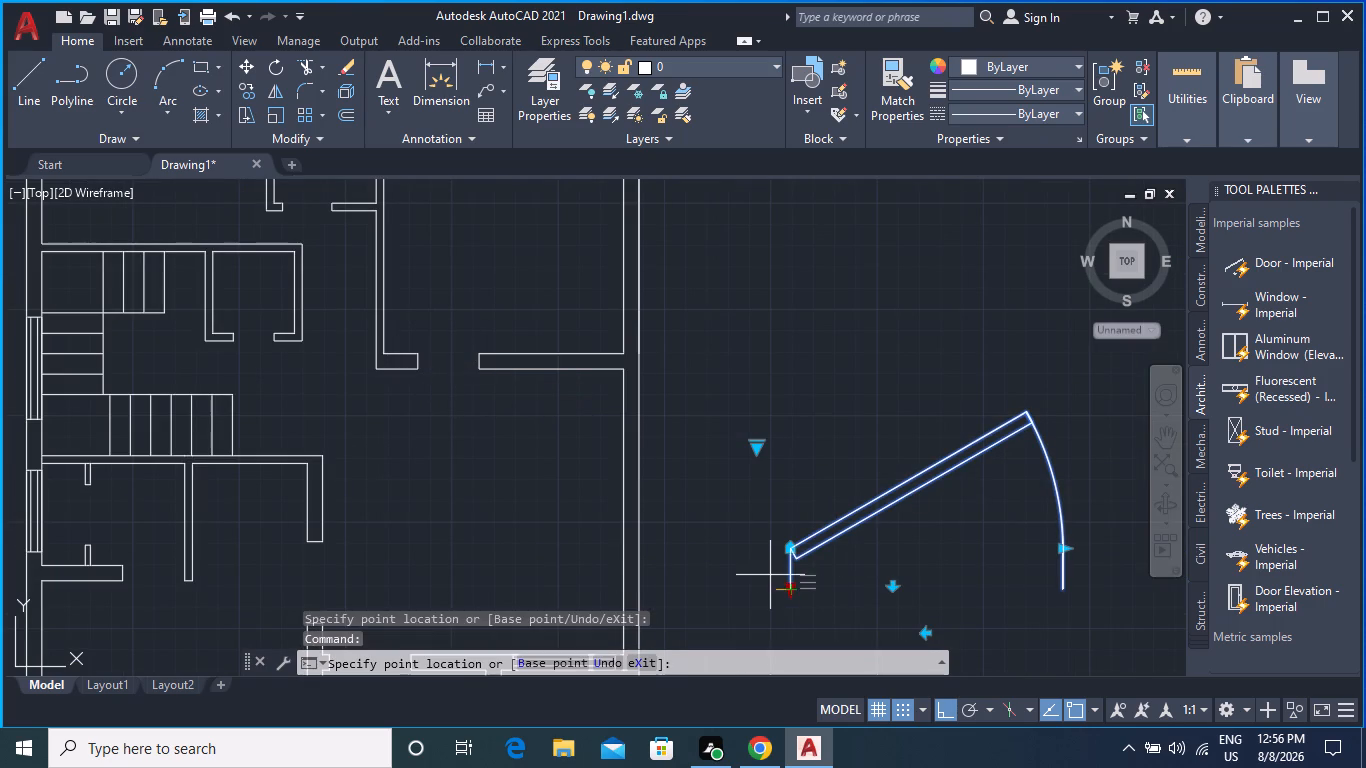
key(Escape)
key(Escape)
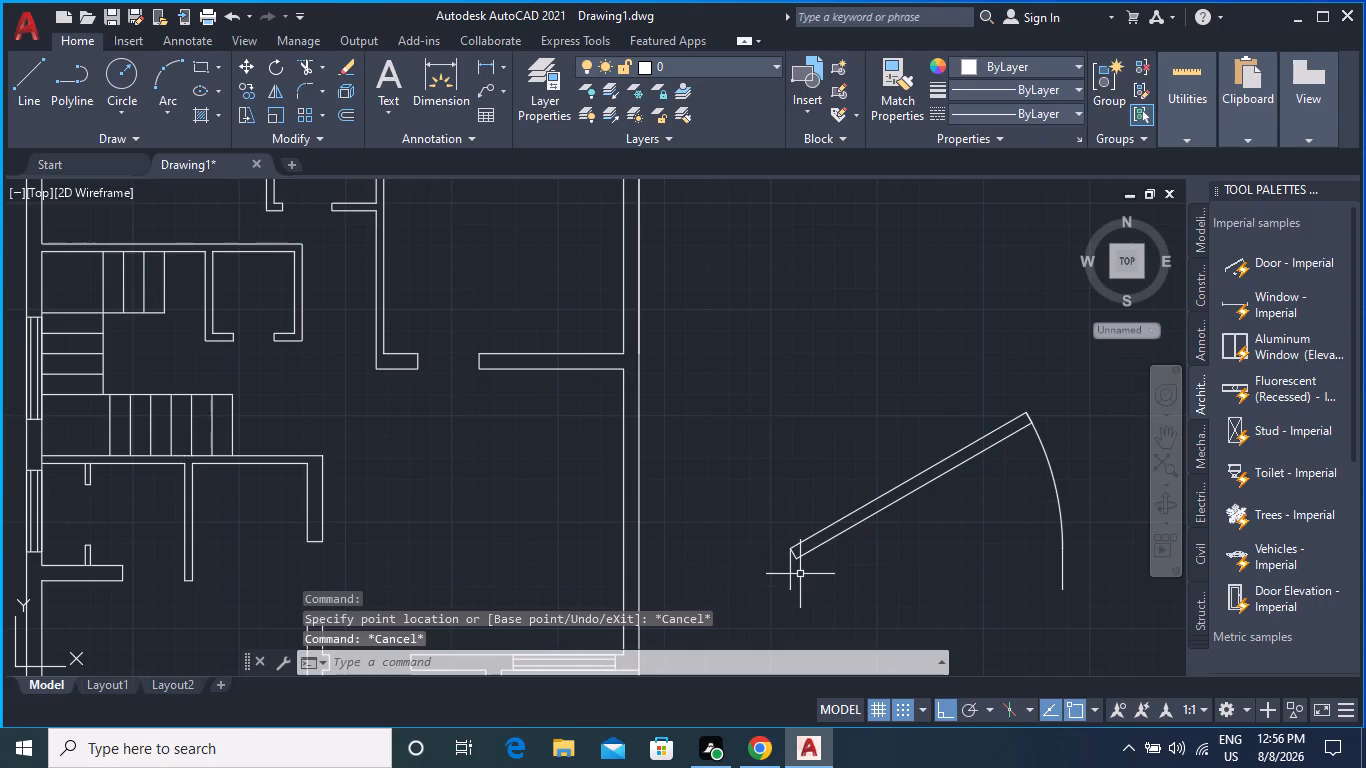
Copy the door block, with Ortho off, from its lower hinge-side jamb end to the lower corner of the wall stub above the small room beside the stair.
click(790, 583)
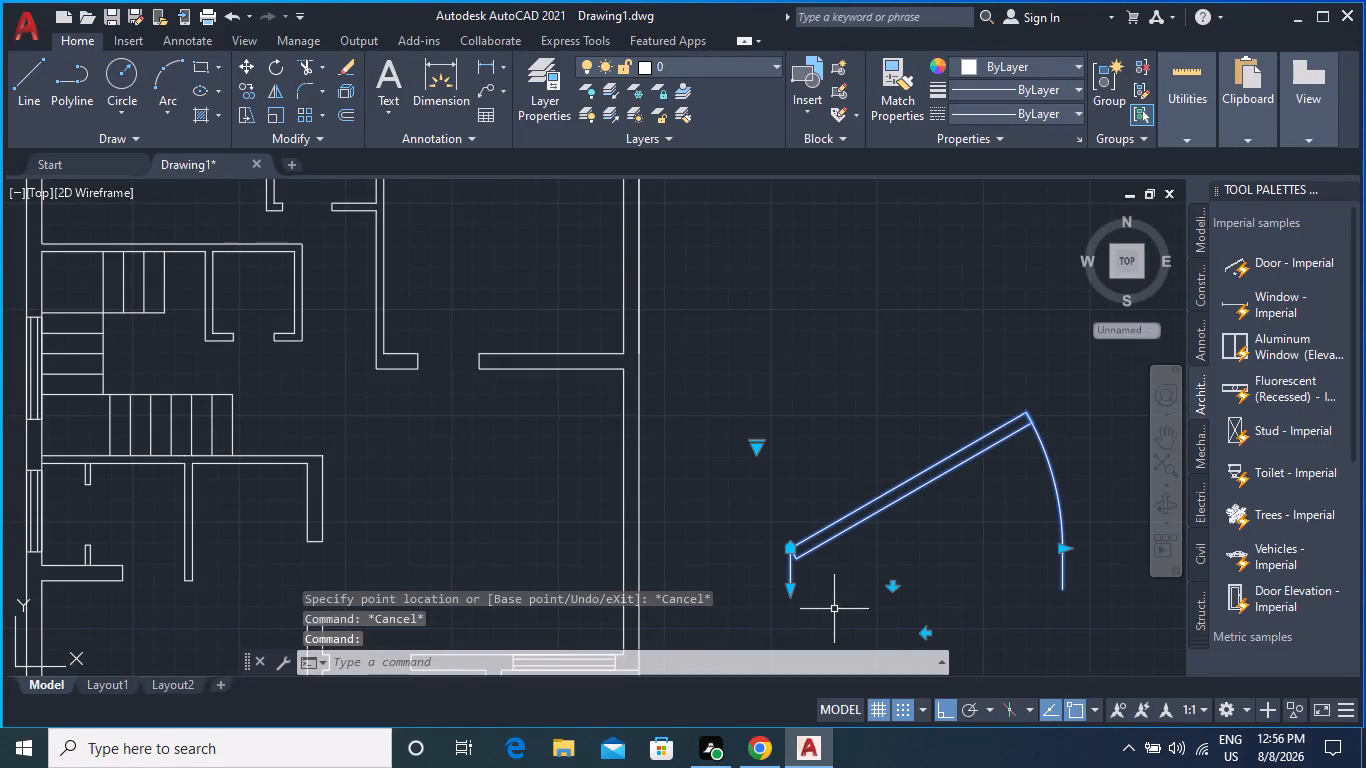
click(249, 99)
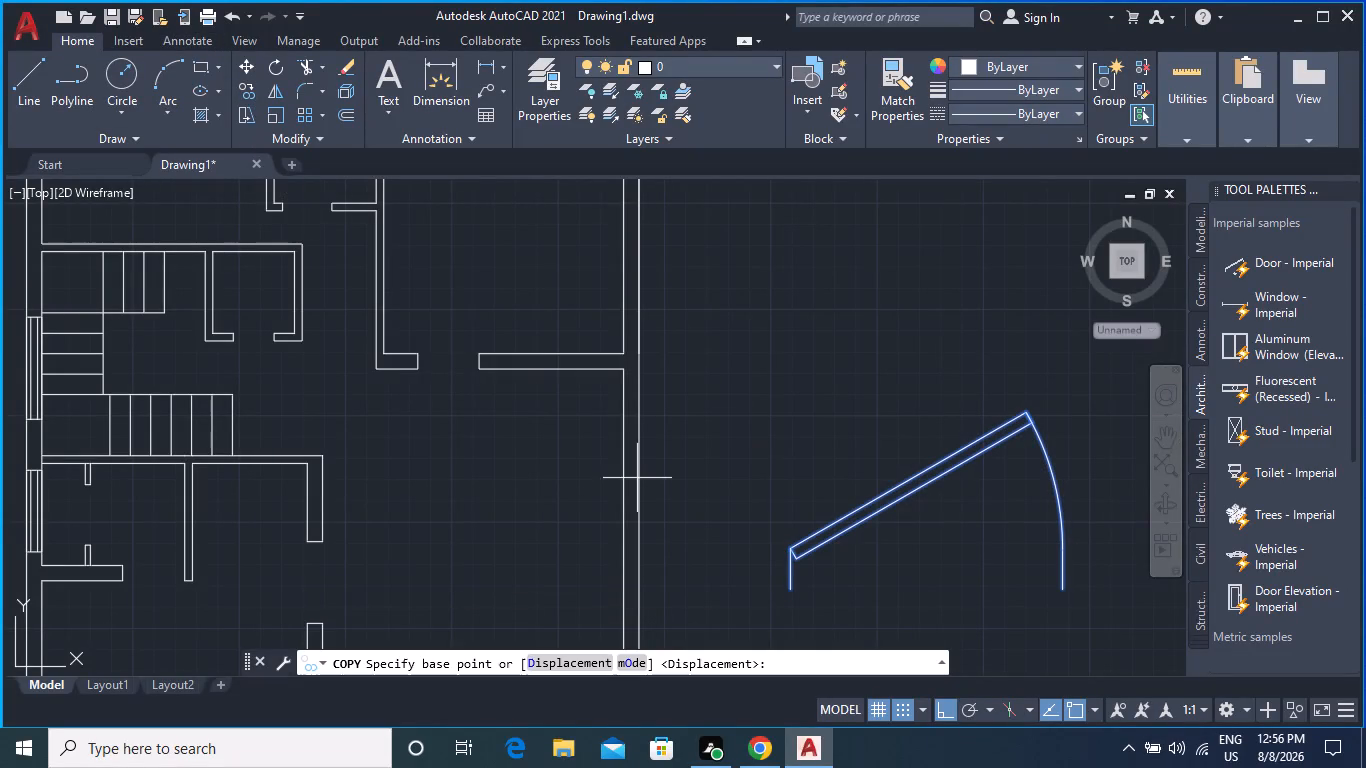
click(792, 591)
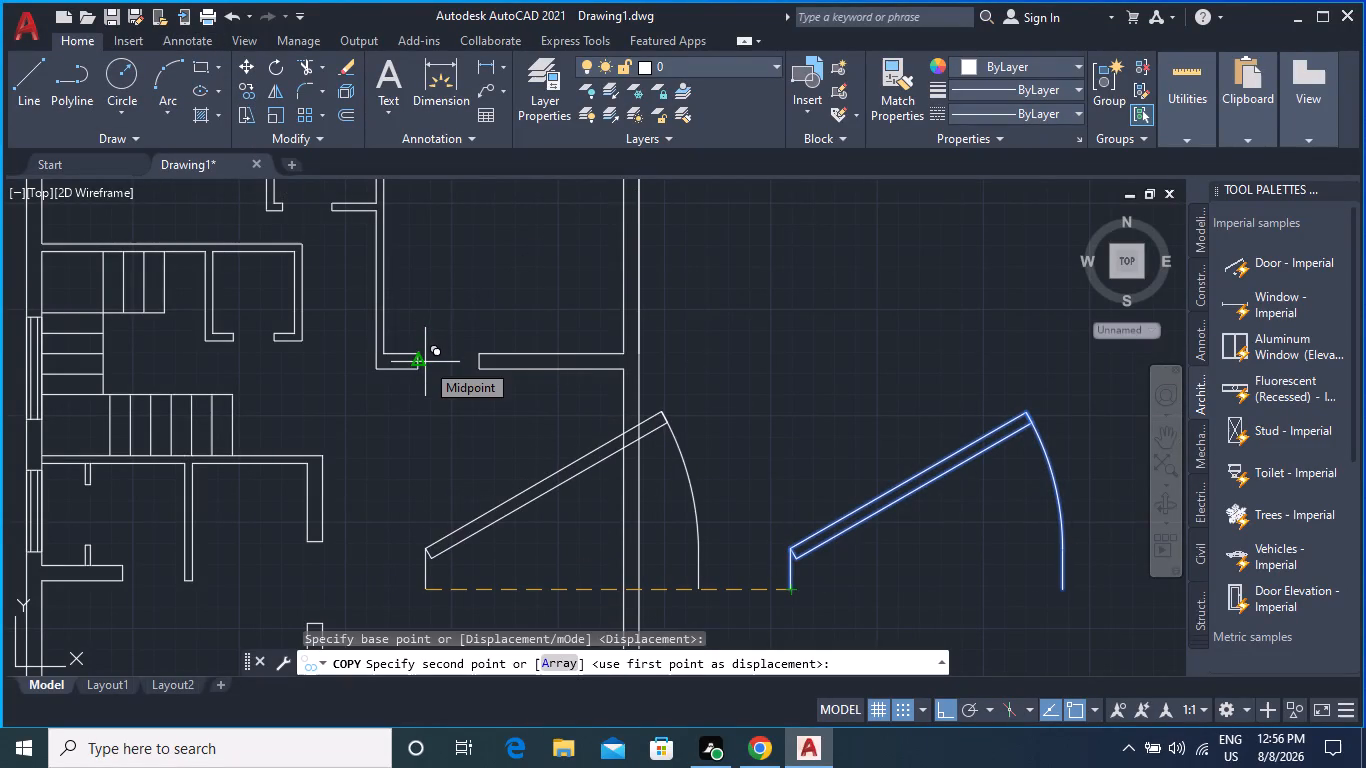
key(F8)
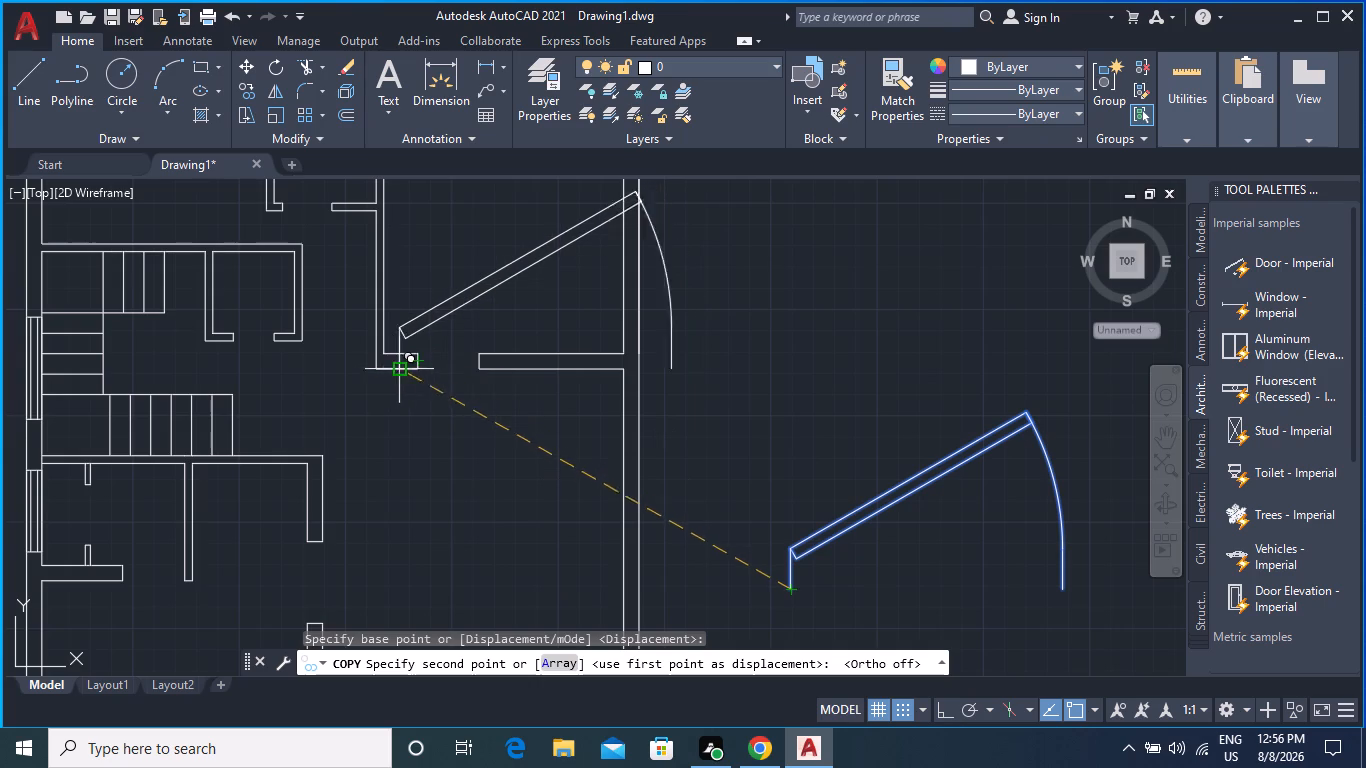
middle_drag(356, 351, 481, 536)
scroll(399, 385, up, 1)
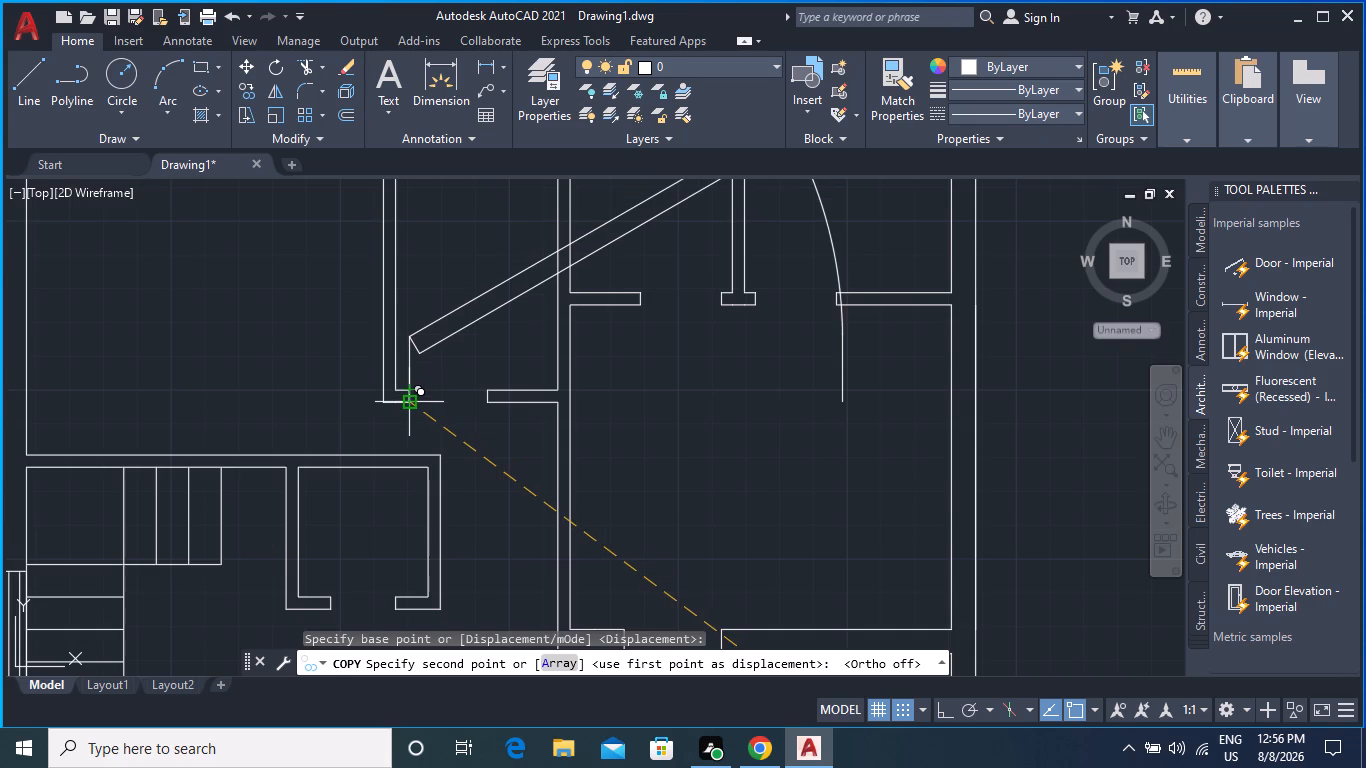
click(411, 405)
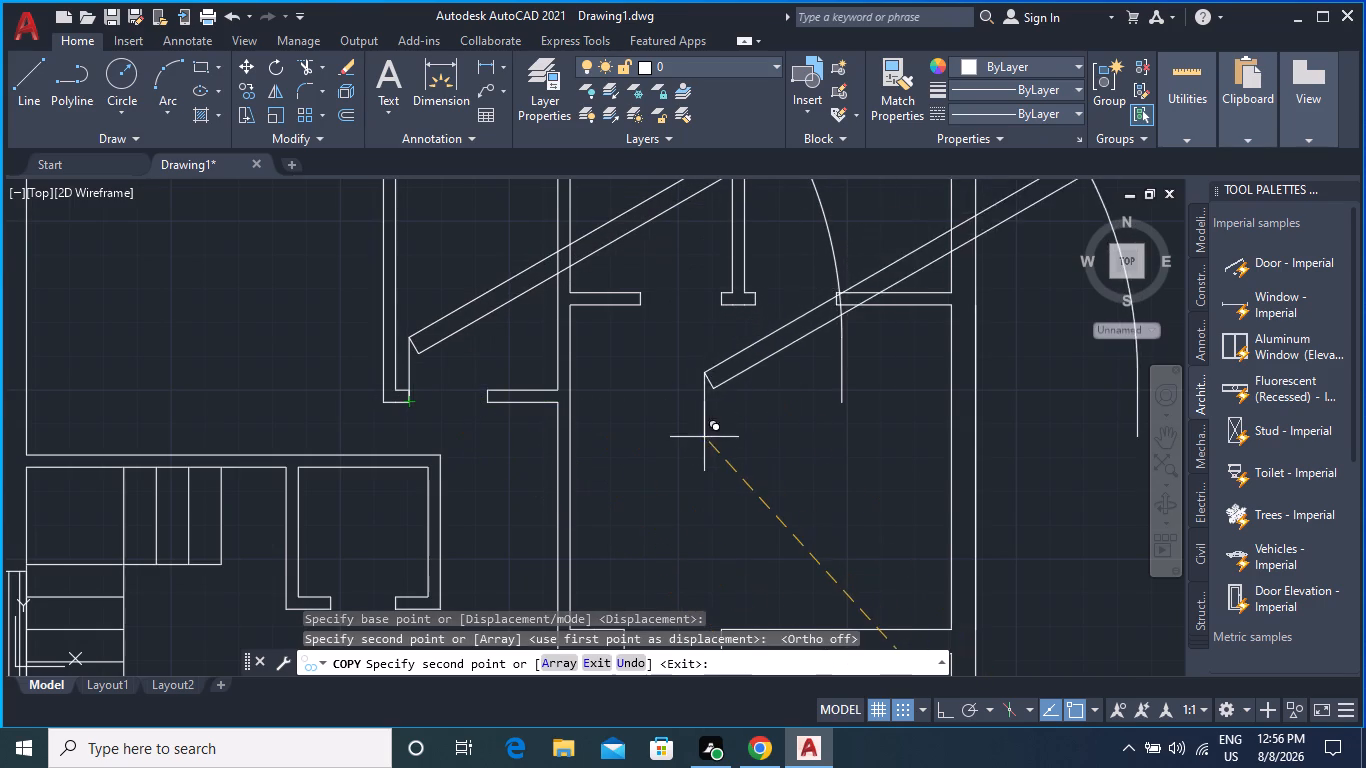
key(Escape)
Scale the copied door block about its lower hinge-side jamb corner, sizing it freehand to fit the width of the wall opening.
click(455, 308)
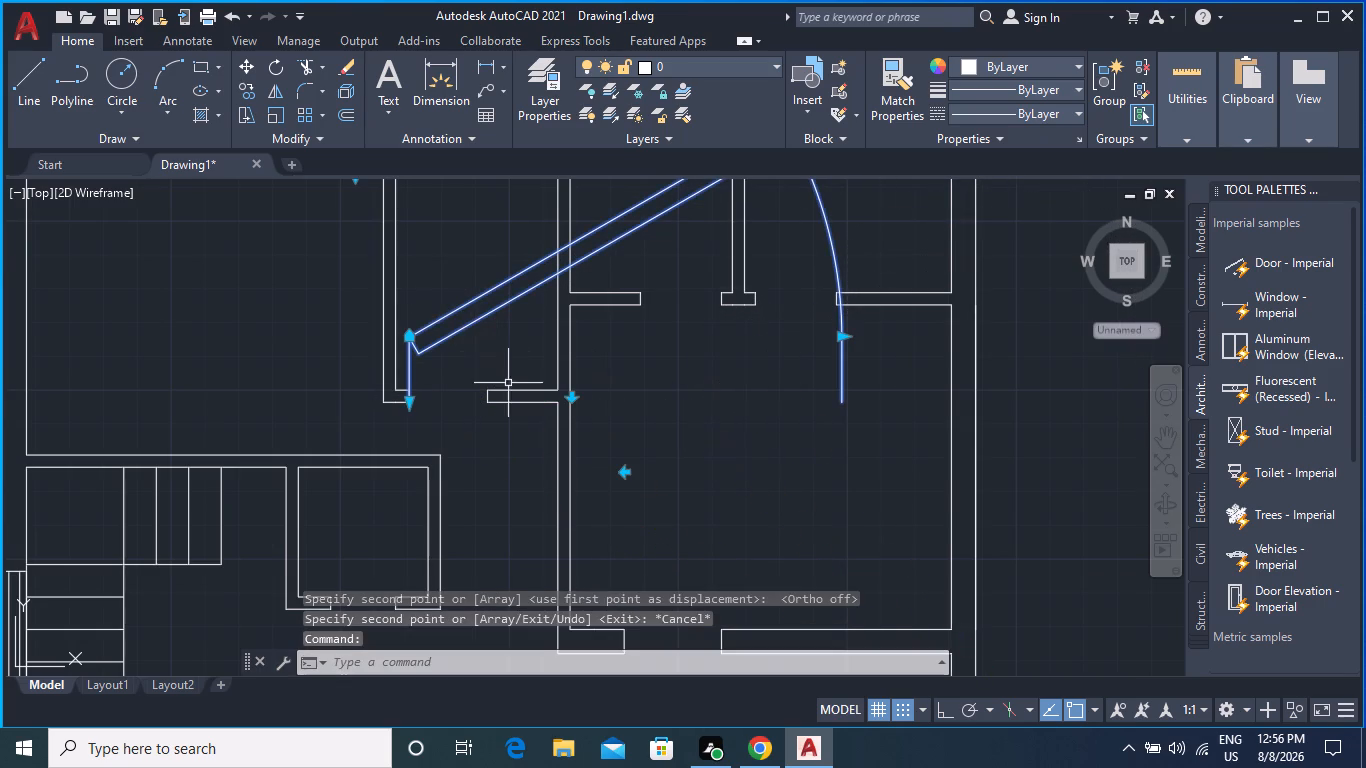
text(sc)
key(a)
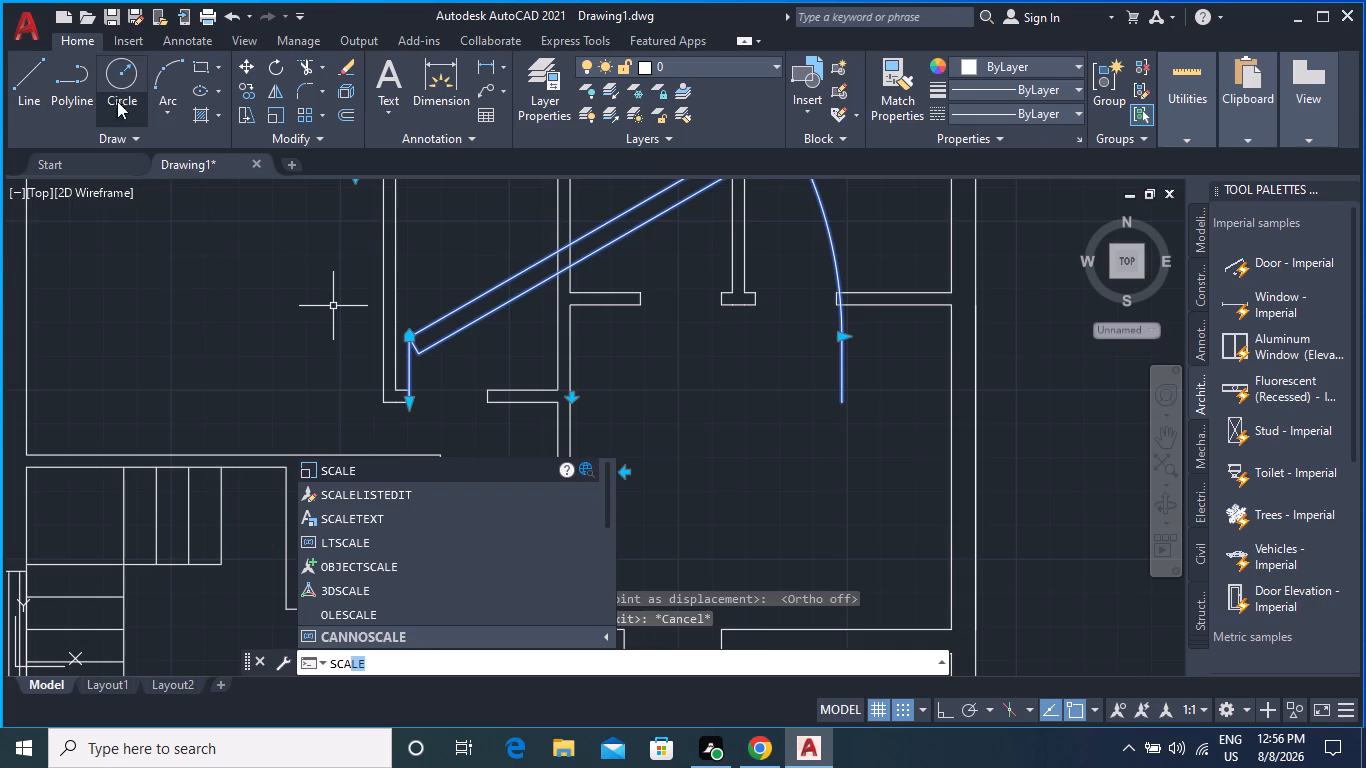
click(347, 461)
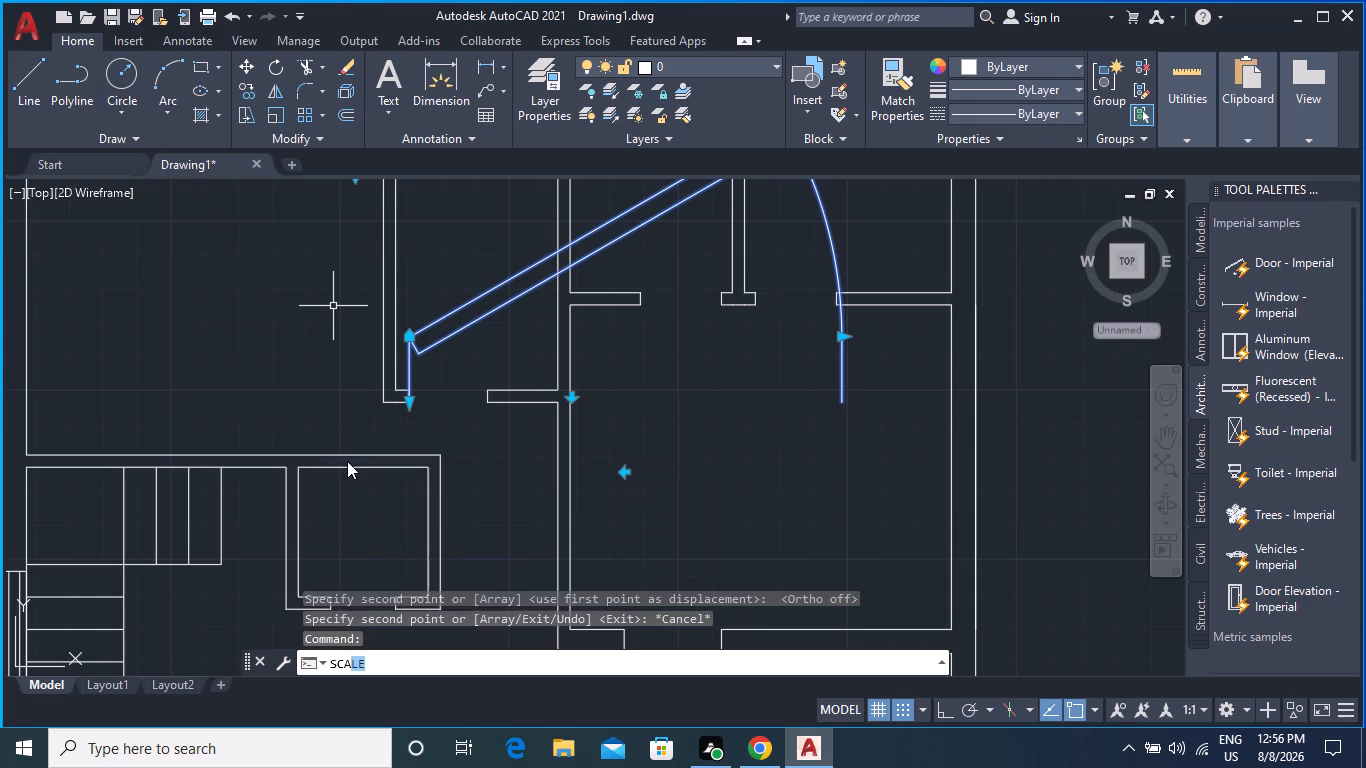
click(412, 405)
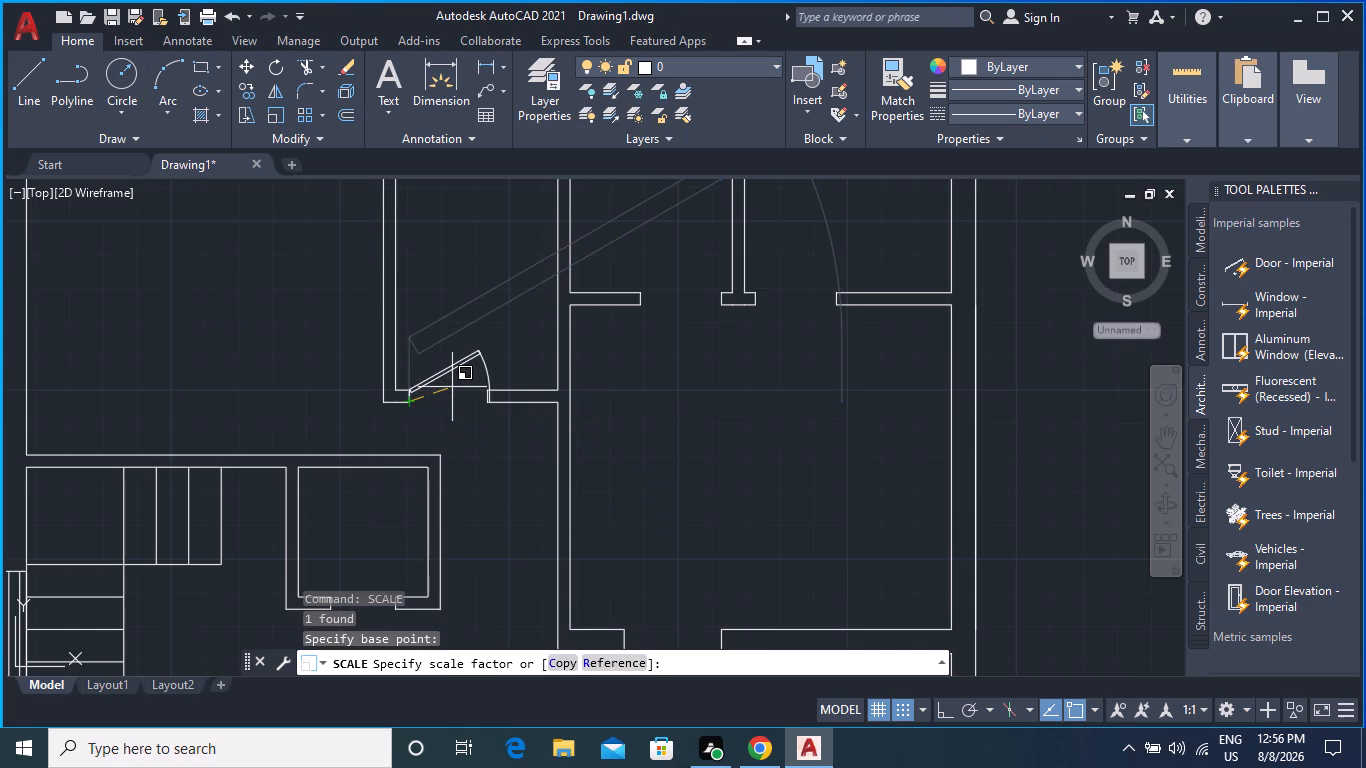
scroll(446, 386, up, 2)
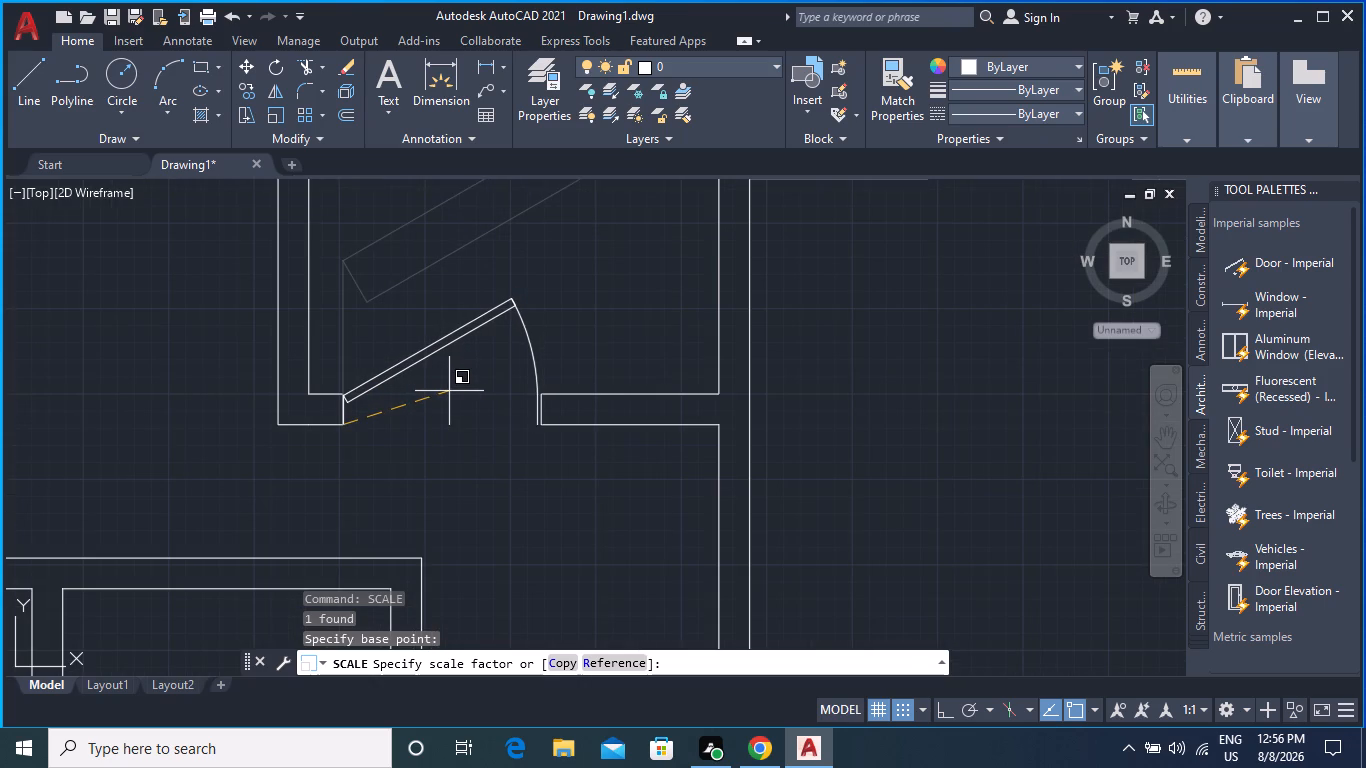
scroll(448, 390, up, 1)
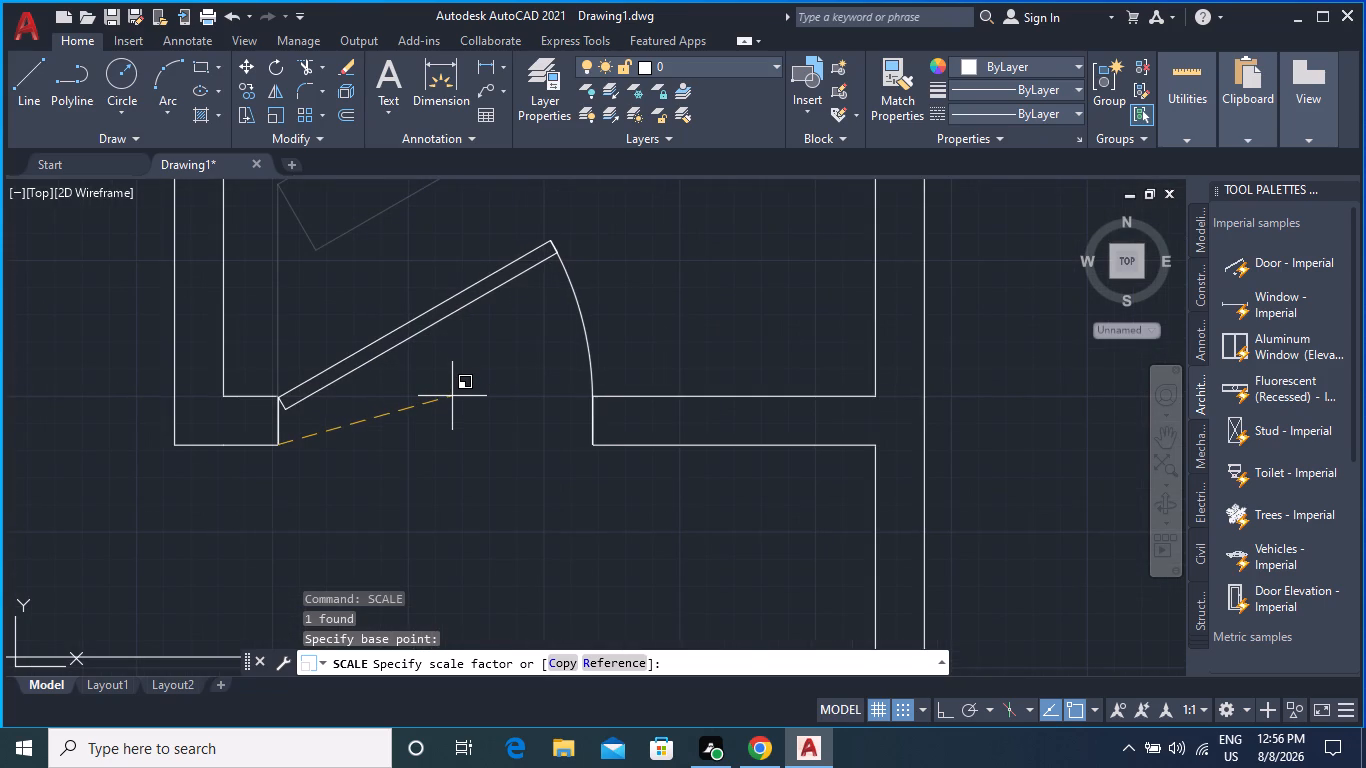
click(449, 394)
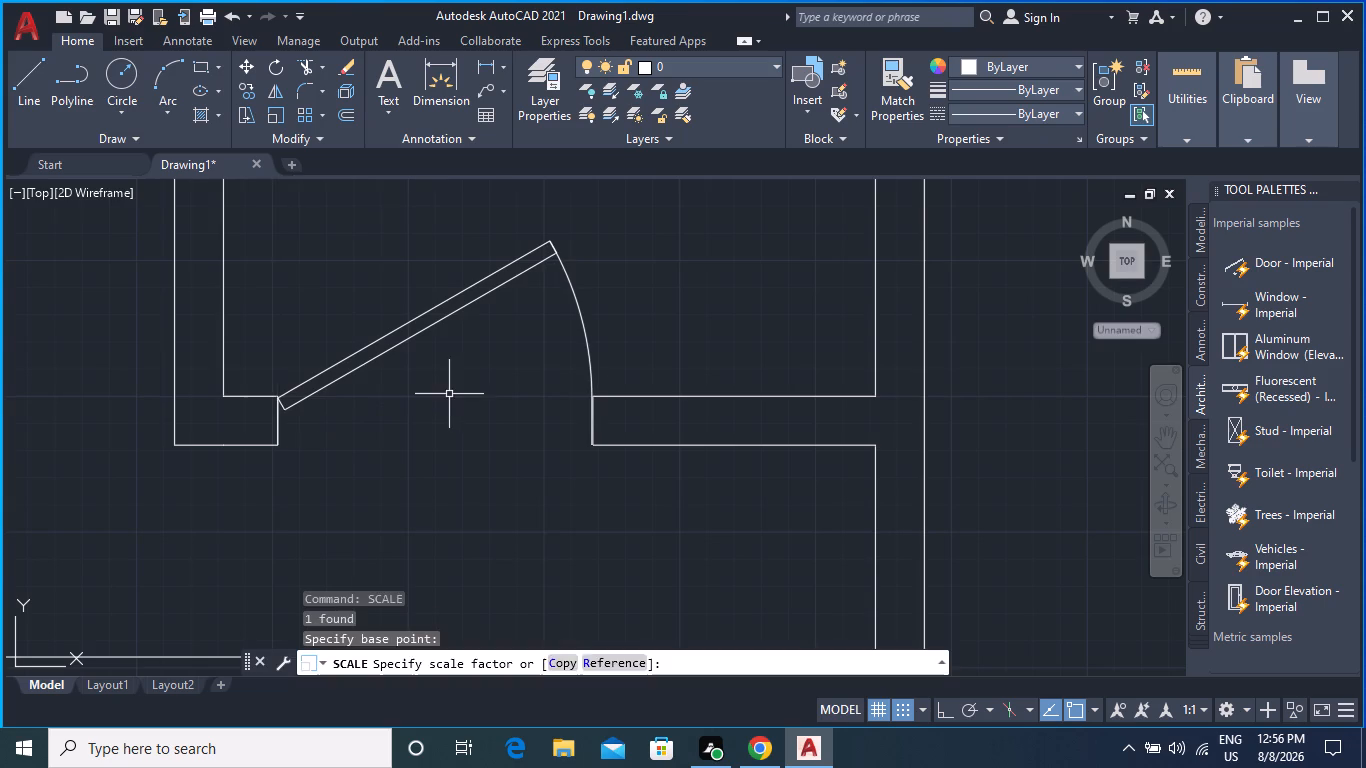
scroll(567, 321, down, 1)
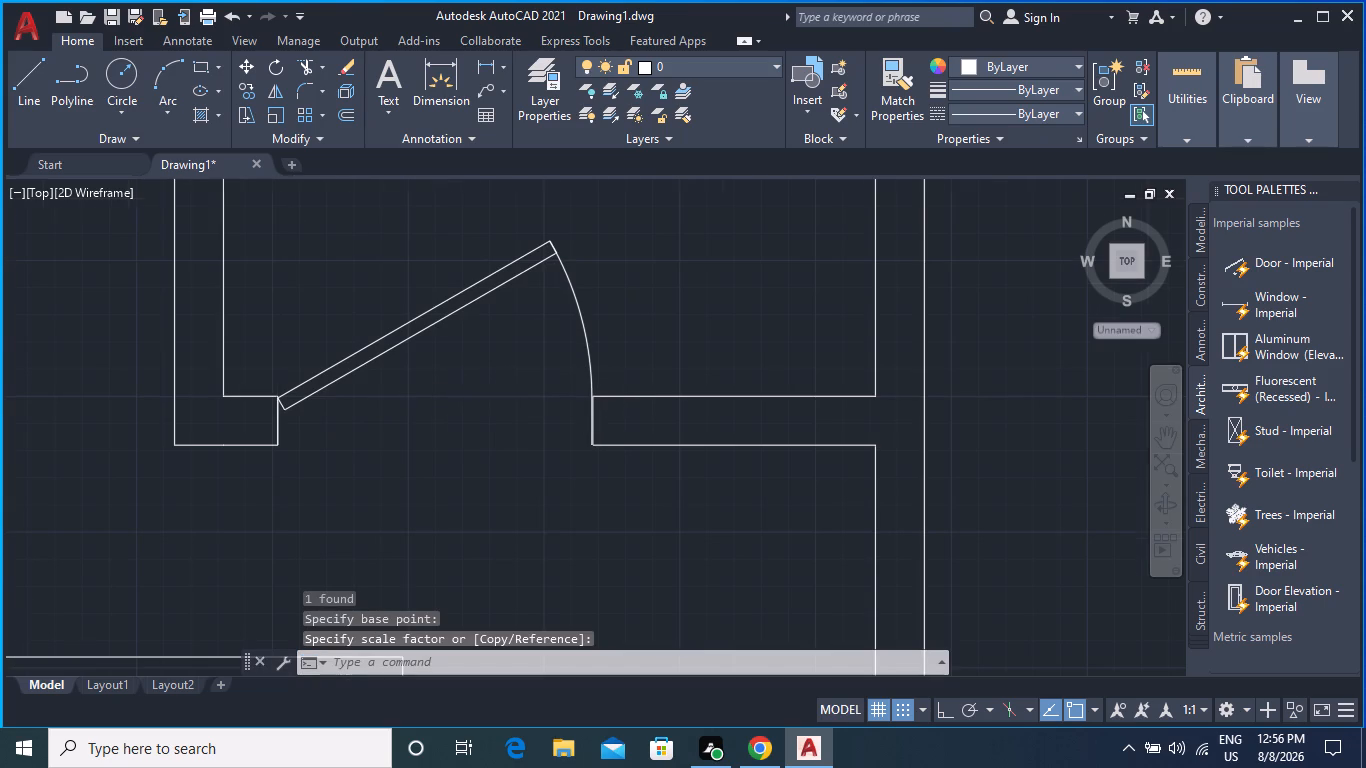
scroll(567, 321, down, 1)
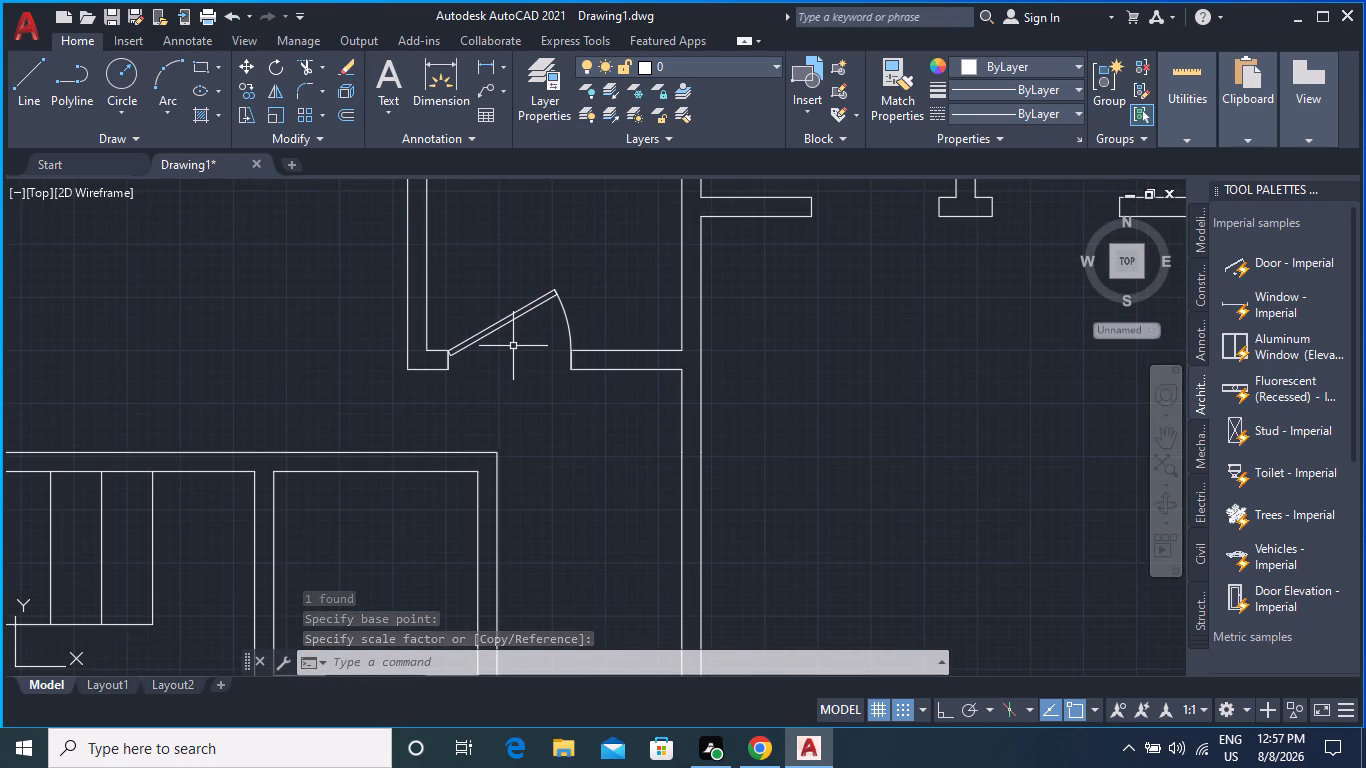
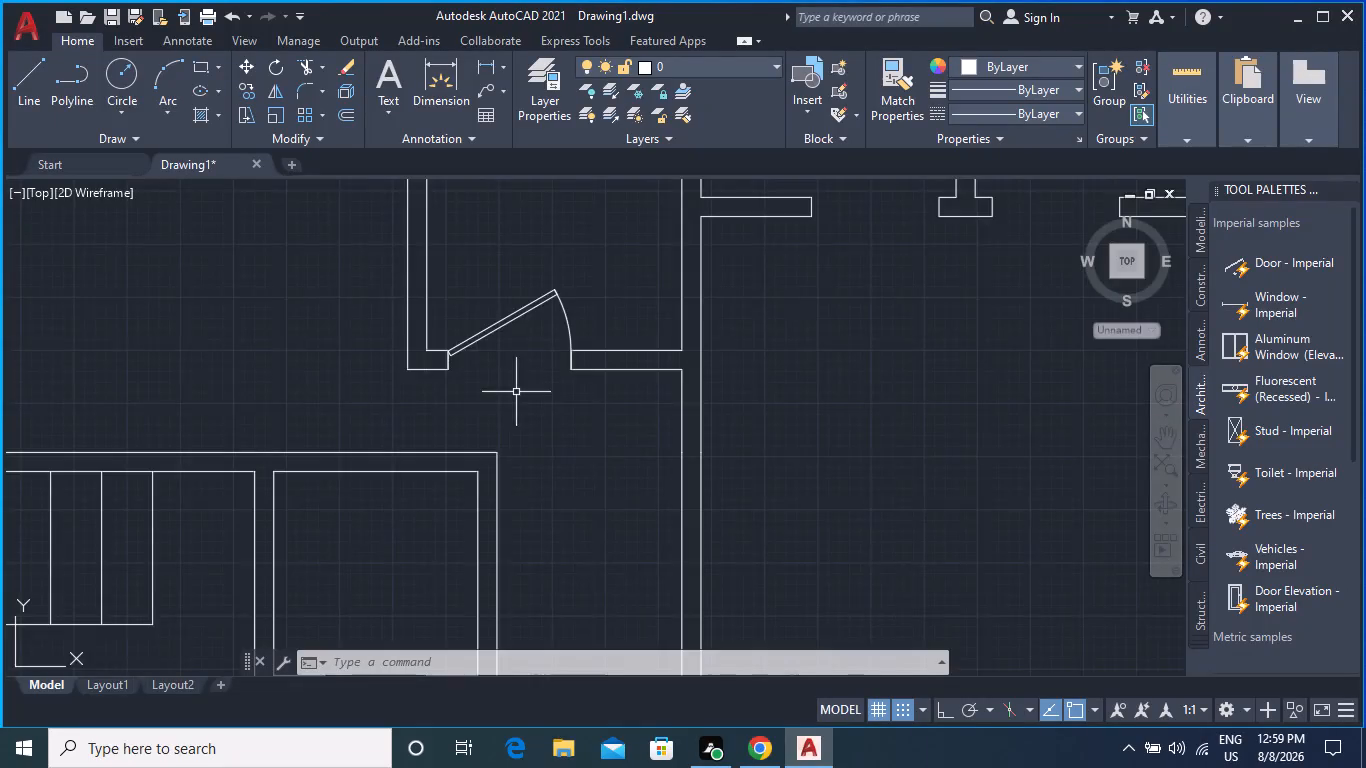
Copy the existing interior door from its lower hinge-side jamb corner straight down onto the upper line of the wall below.
scroll(499, 397, down, 1)
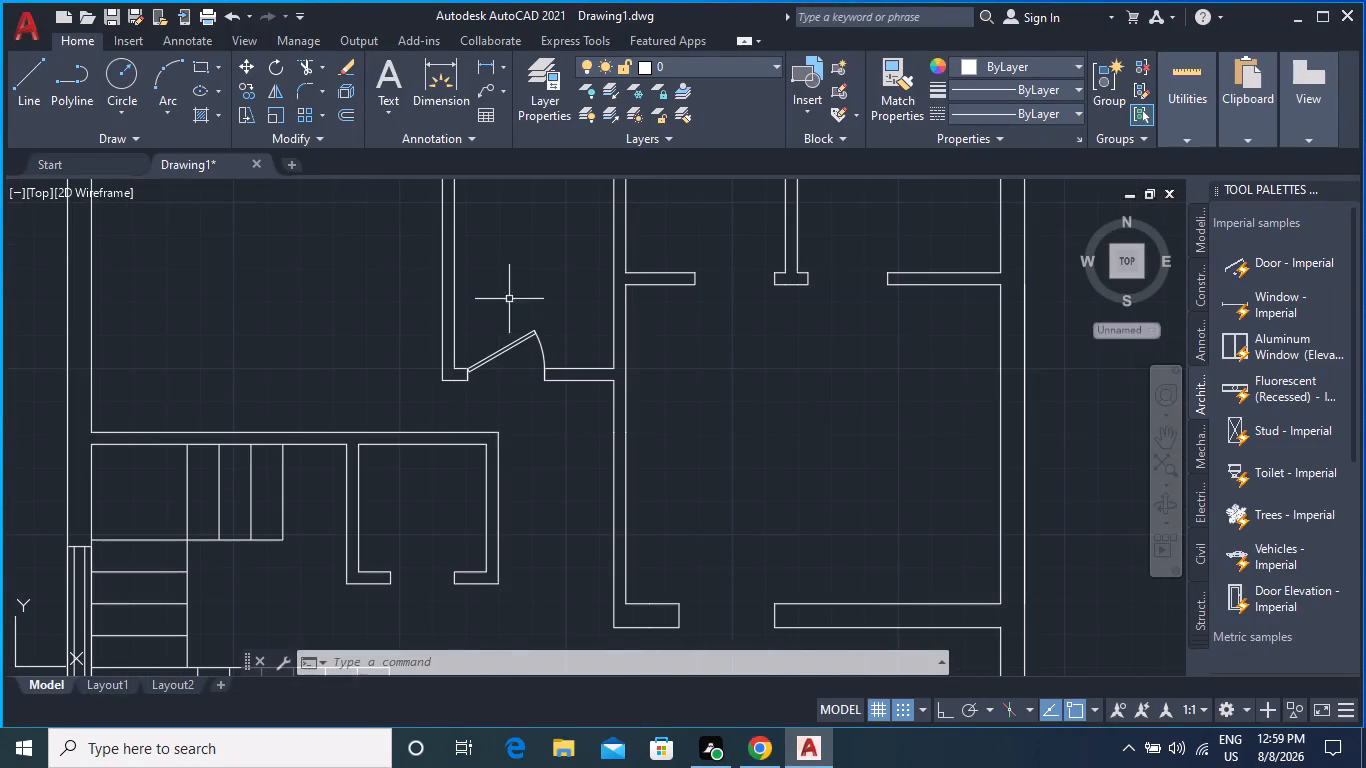
middle_drag(516, 291, 409, 414)
scroll(412, 399, down, 1)
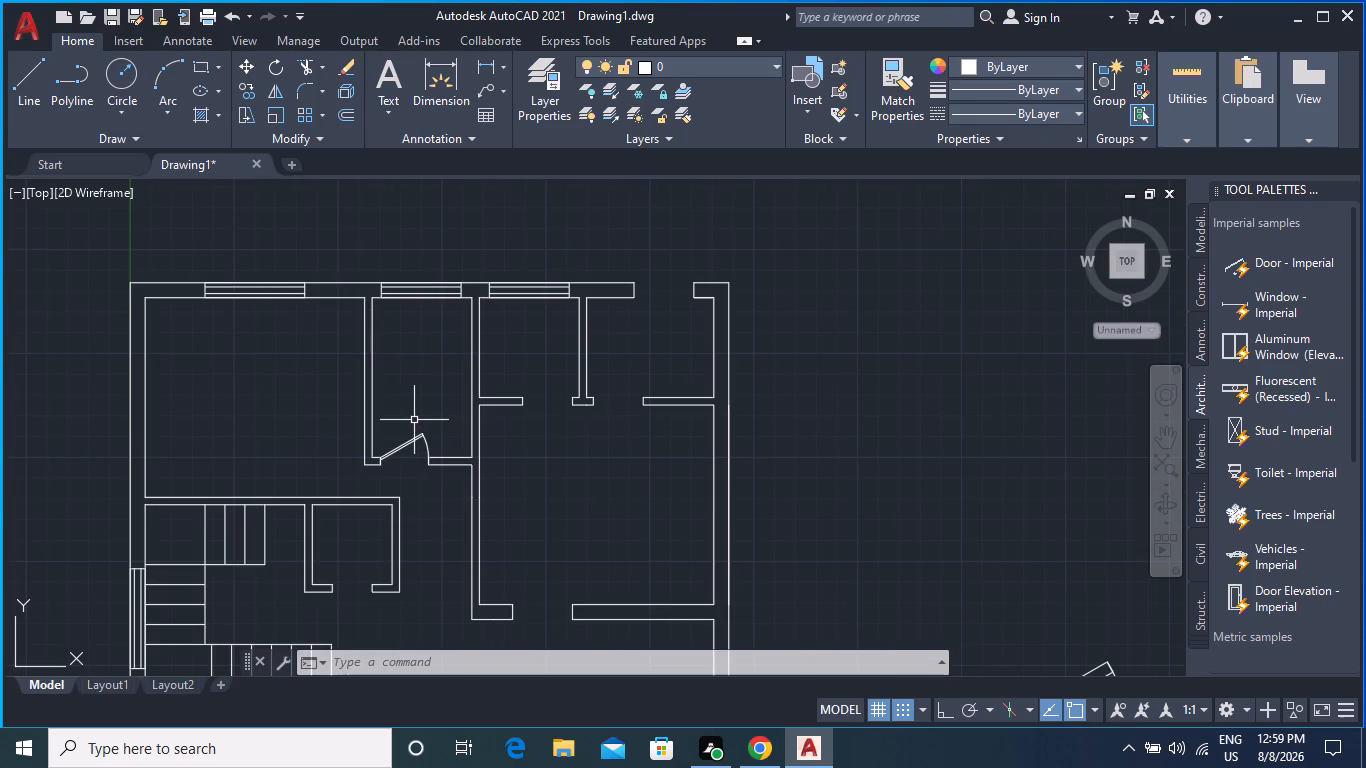
scroll(406, 417, up, 1)
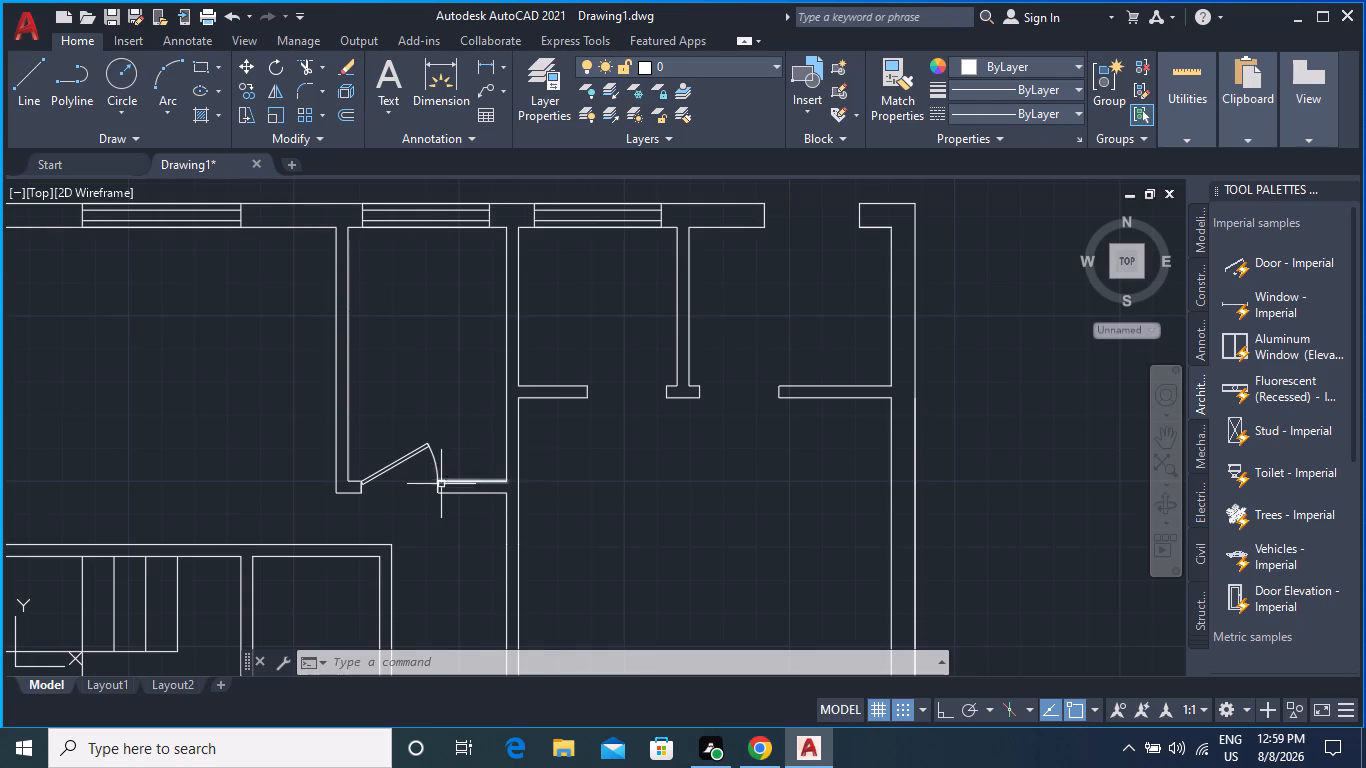
click(378, 478)
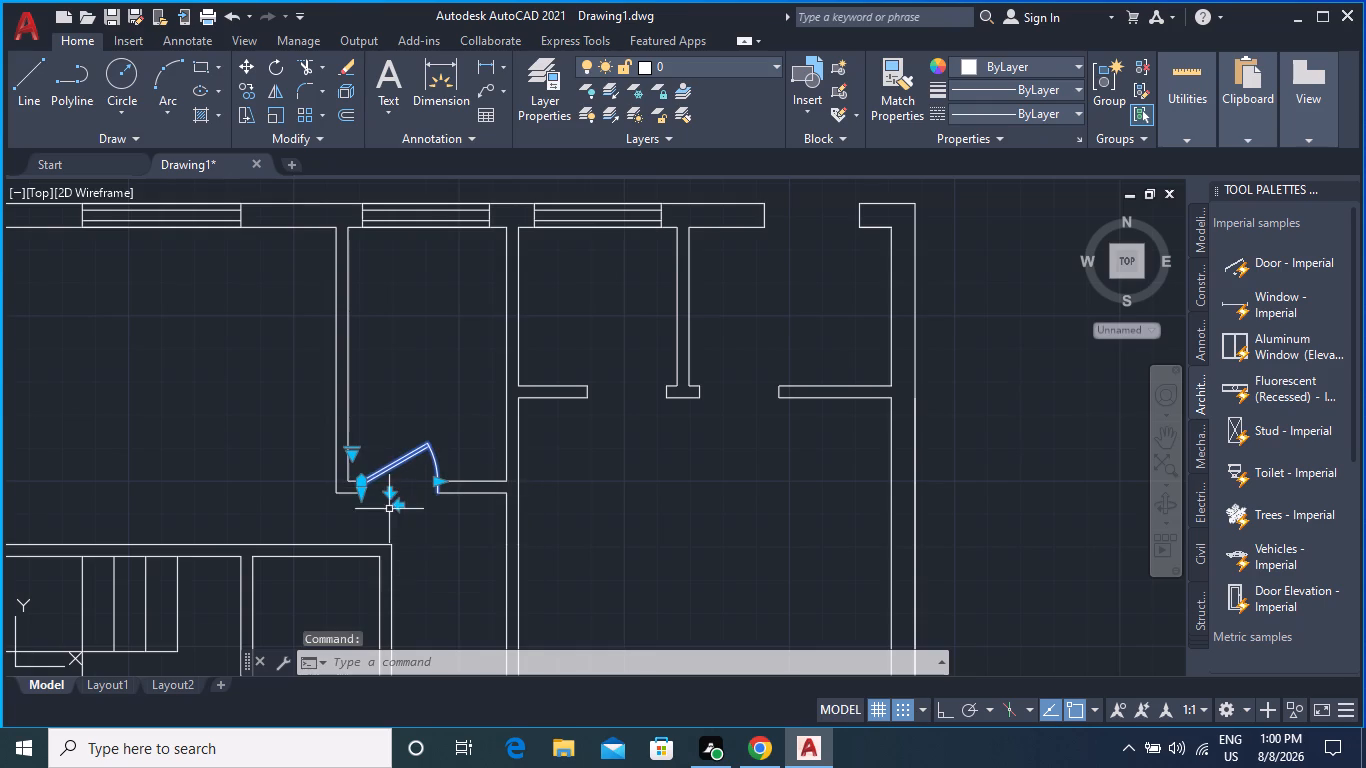
click(249, 94)
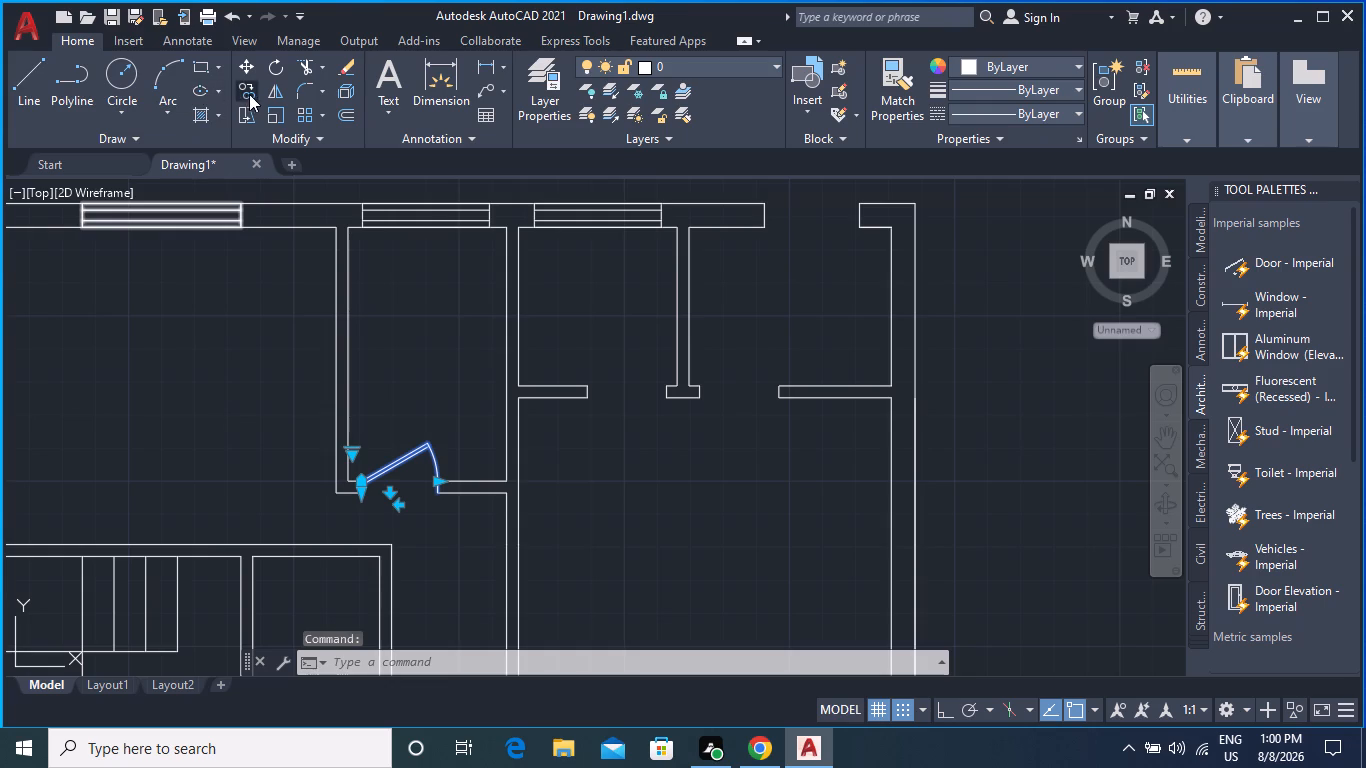
click(363, 496)
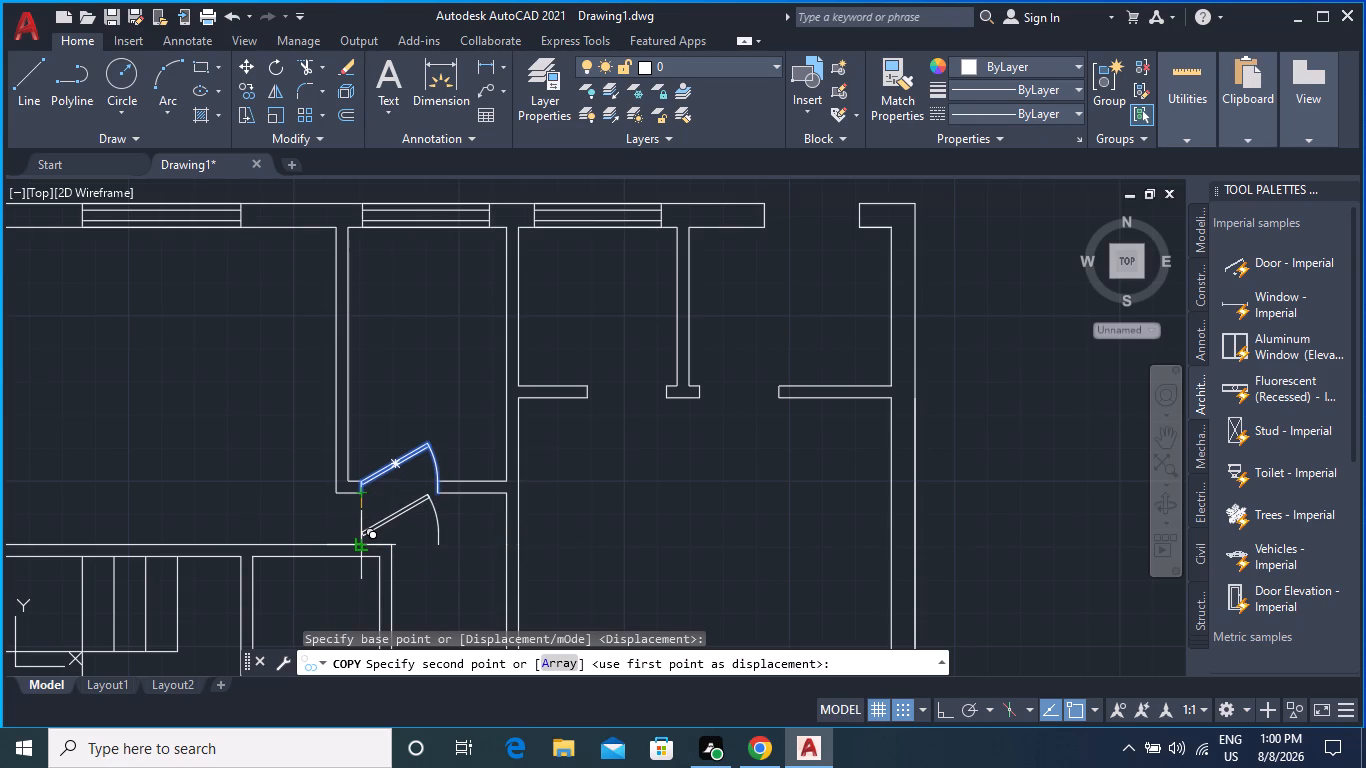
scroll(377, 536, up, 3)
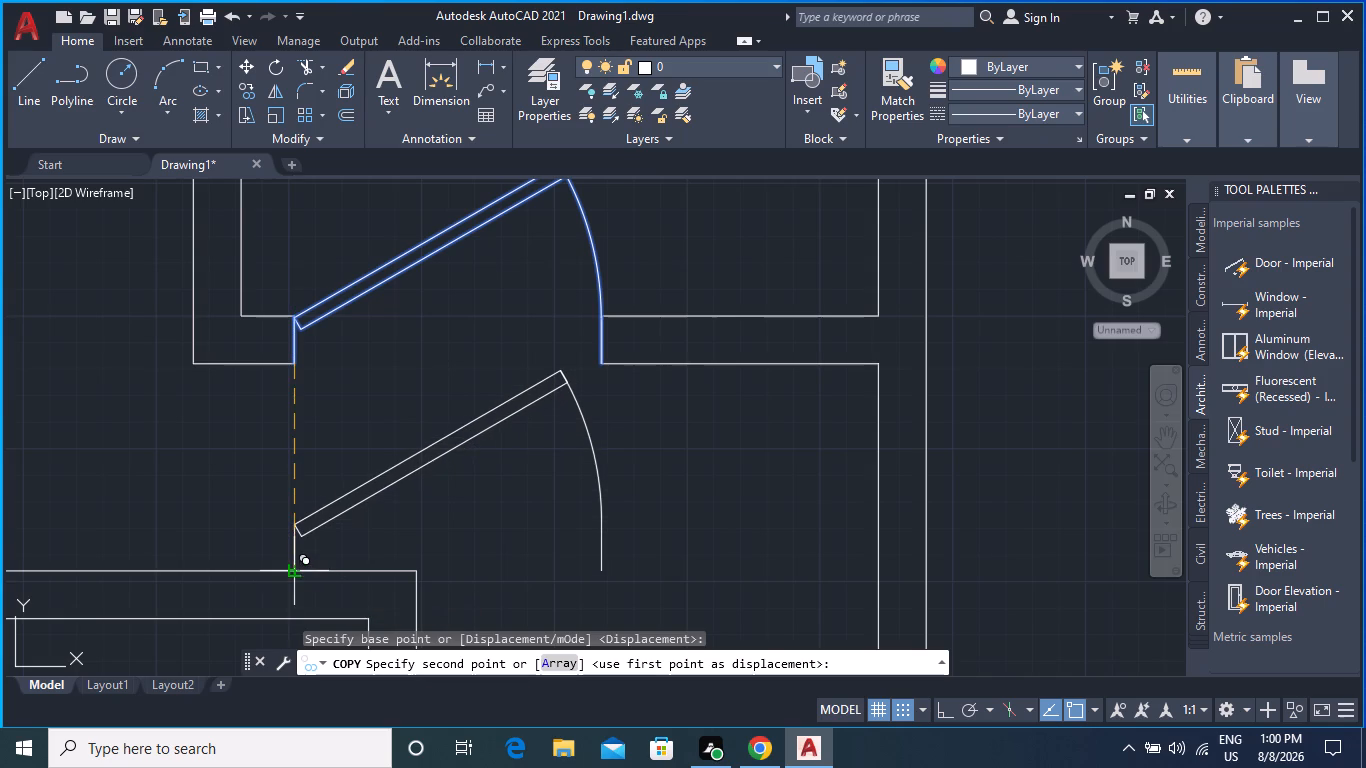
click(293, 574)
Place another copy of the door at the left jamb of the opening below the middle windowed room.
scroll(590, 511, down, 2)
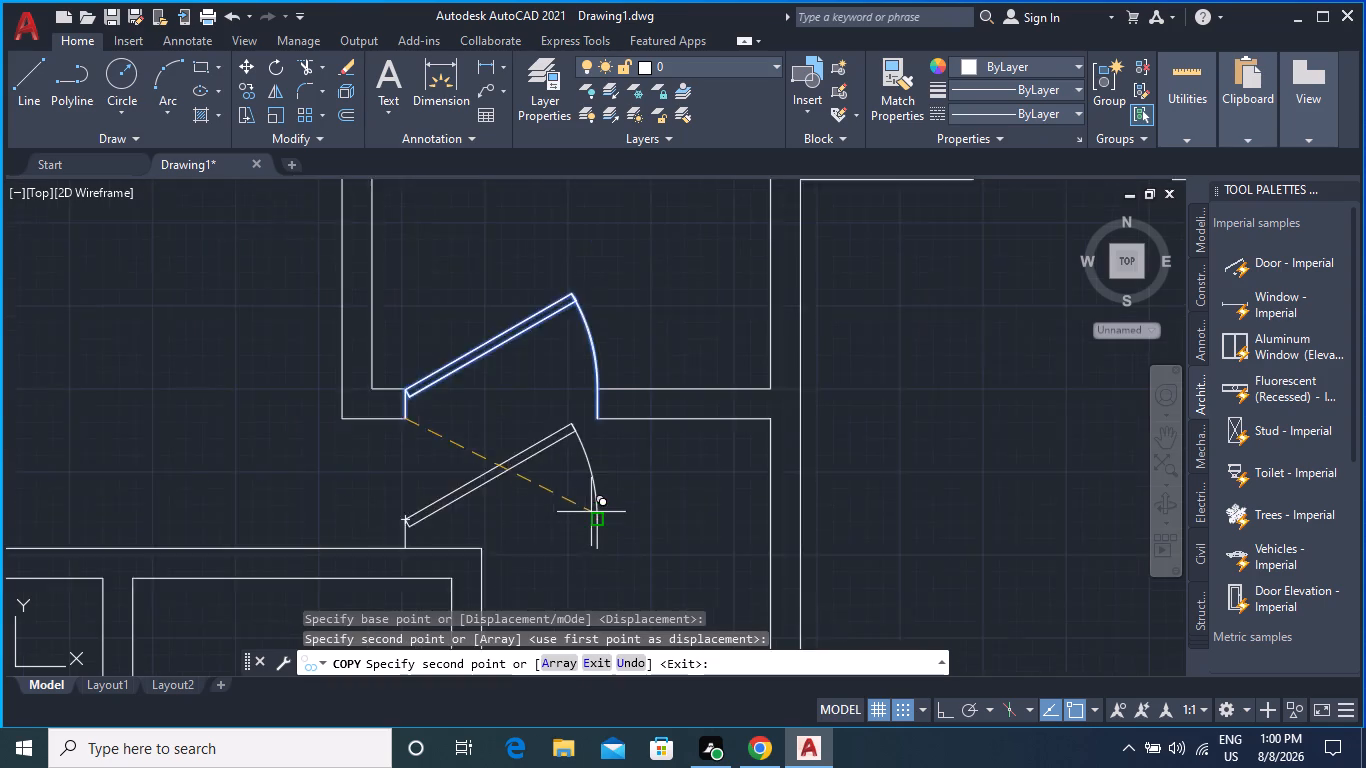
middle_drag(826, 476, 631, 598)
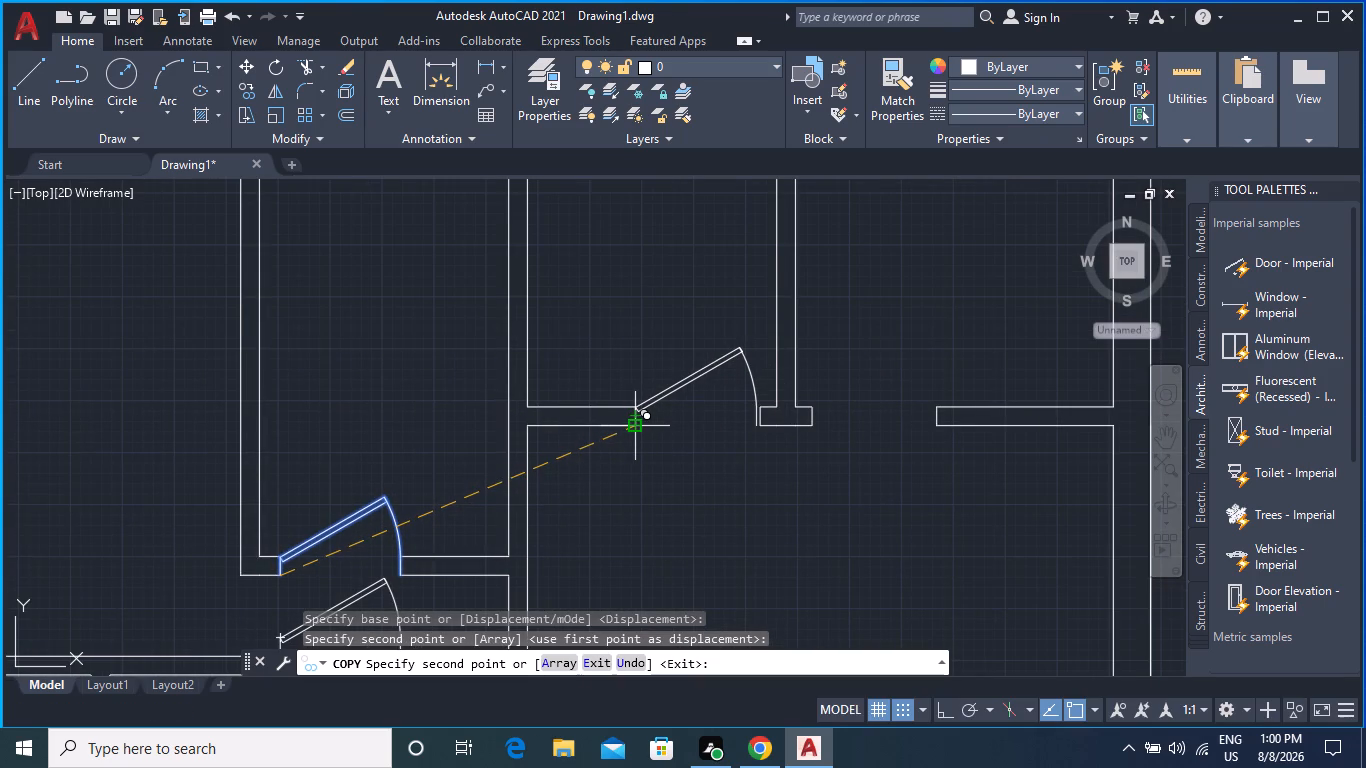
scroll(636, 428, up, 1)
click(630, 426)
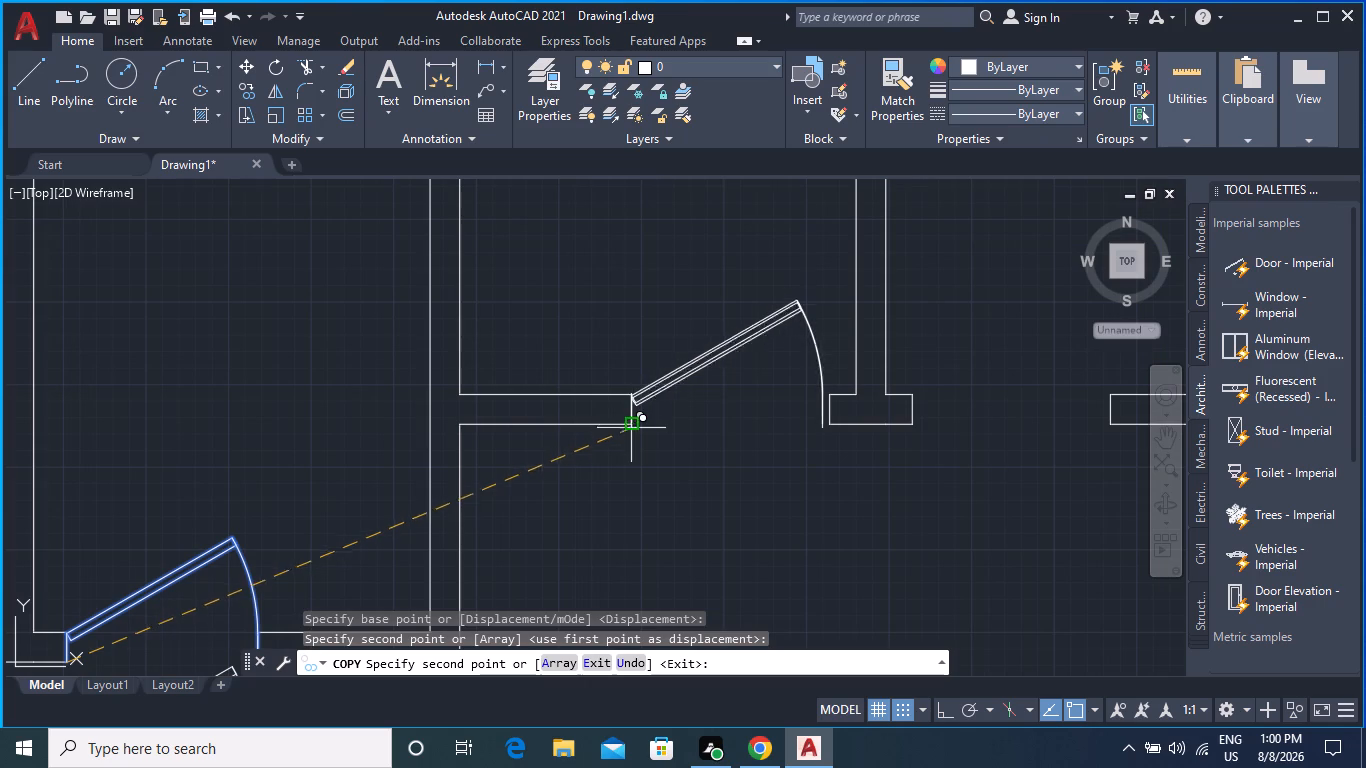
Place a further copy of the door at the T-wall jamb of the adjacent right-hand room's opening and finish copying.
scroll(764, 485, down, 1)
middle_drag(852, 506, 672, 517)
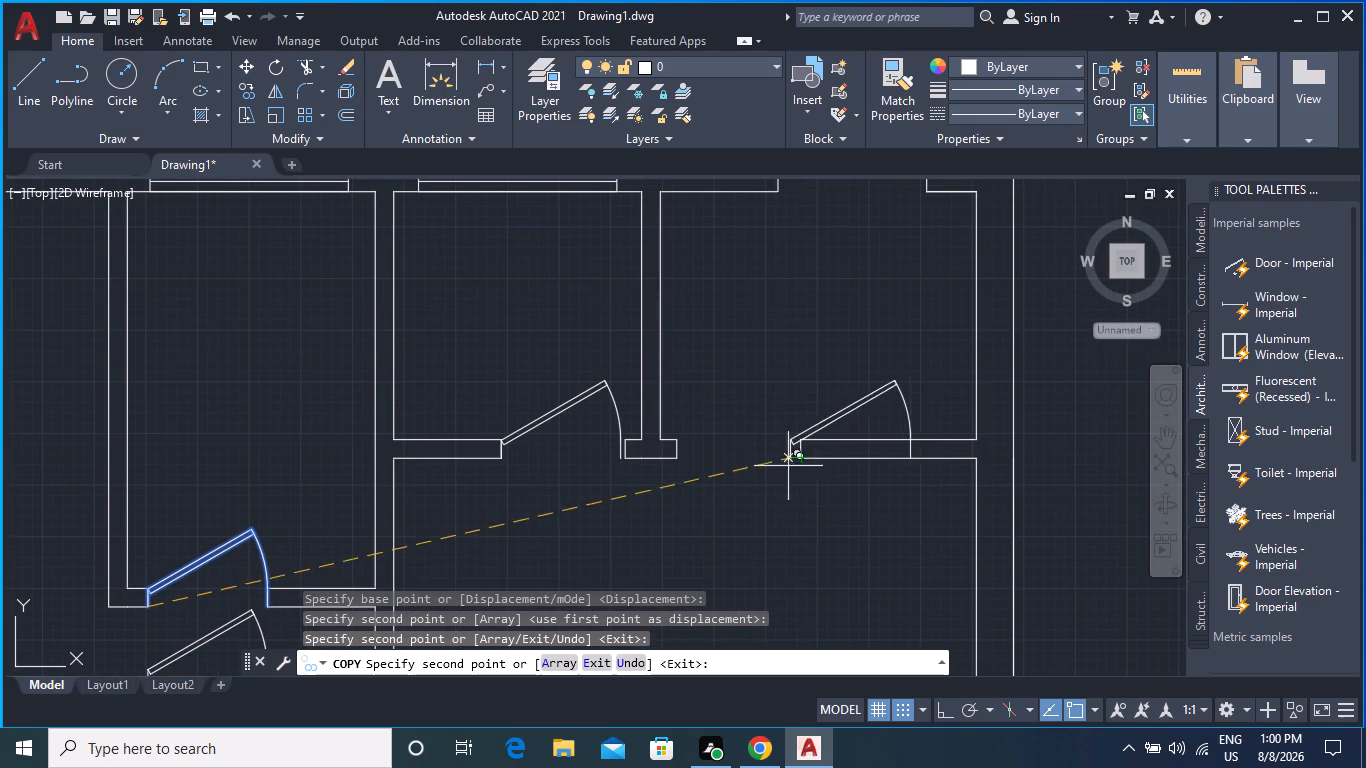
middle_drag(748, 493, 660, 554)
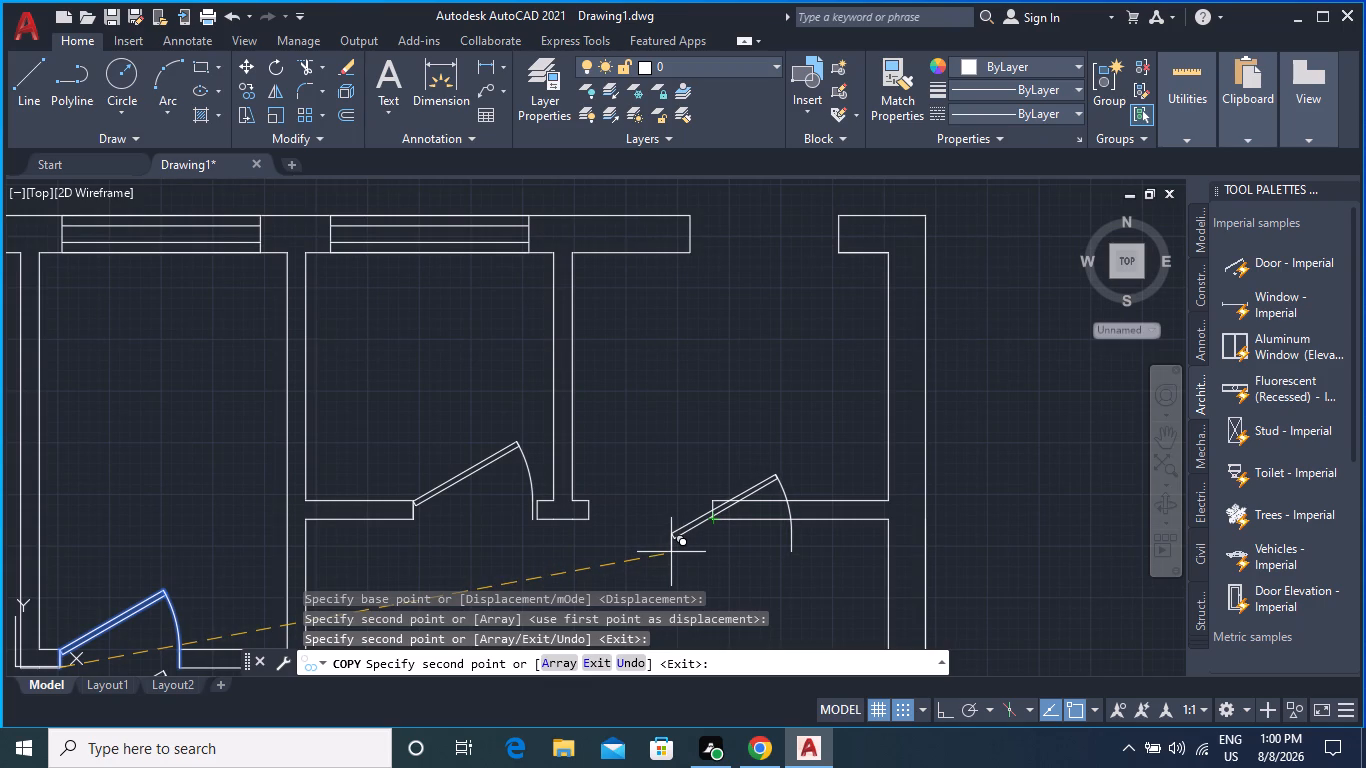
scroll(669, 554, down, 1)
middle_drag(567, 559, 615, 500)
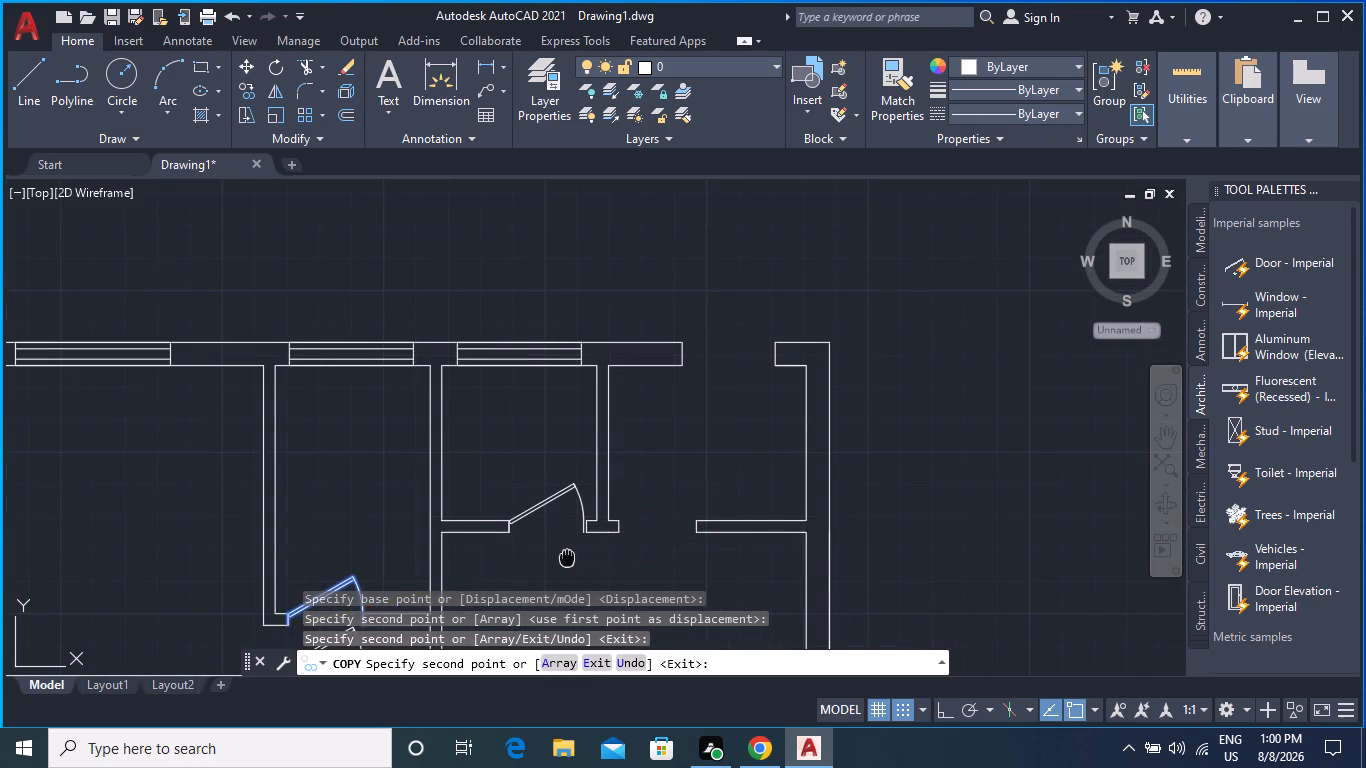
middle_drag(615, 500, 645, 397)
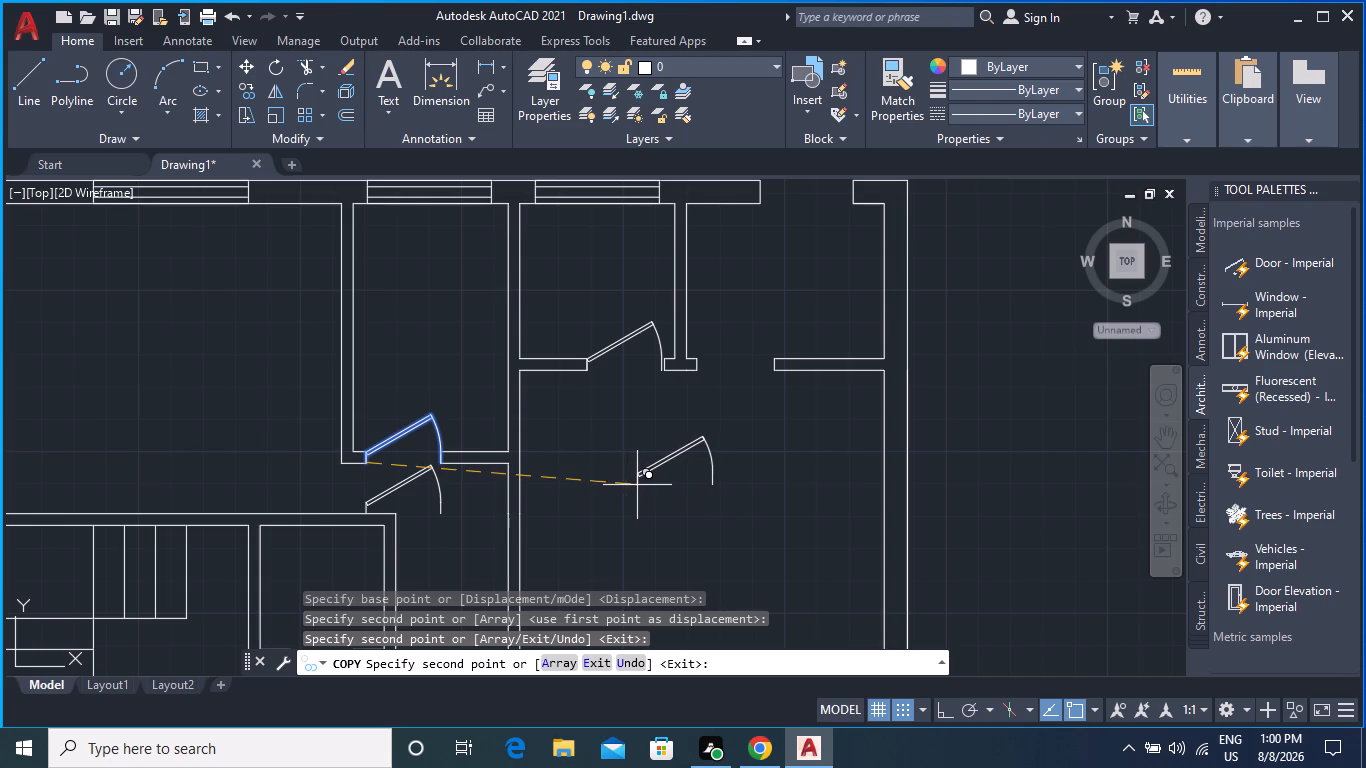
middle_drag(644, 485, 586, 542)
middle_drag(675, 436, 651, 482)
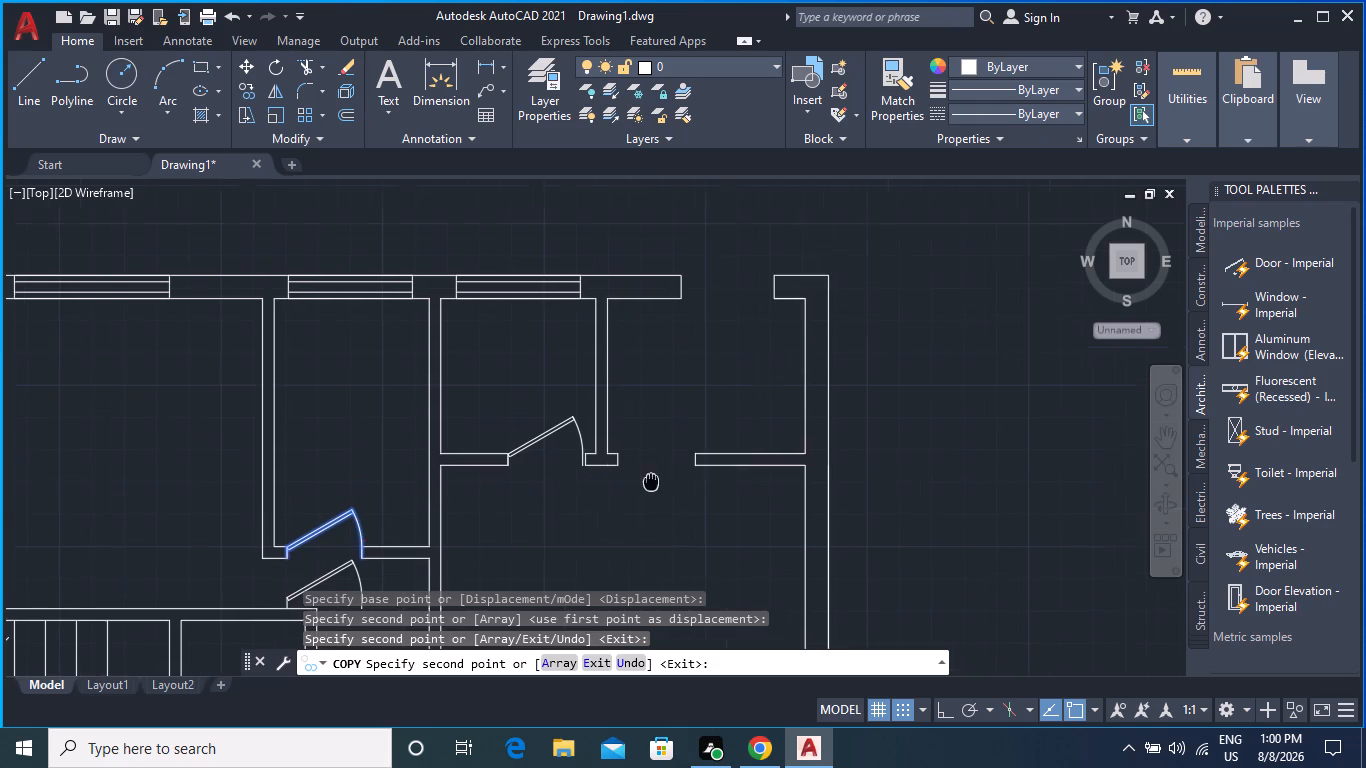
middle_drag(651, 482, 629, 523)
scroll(627, 511, up, 1)
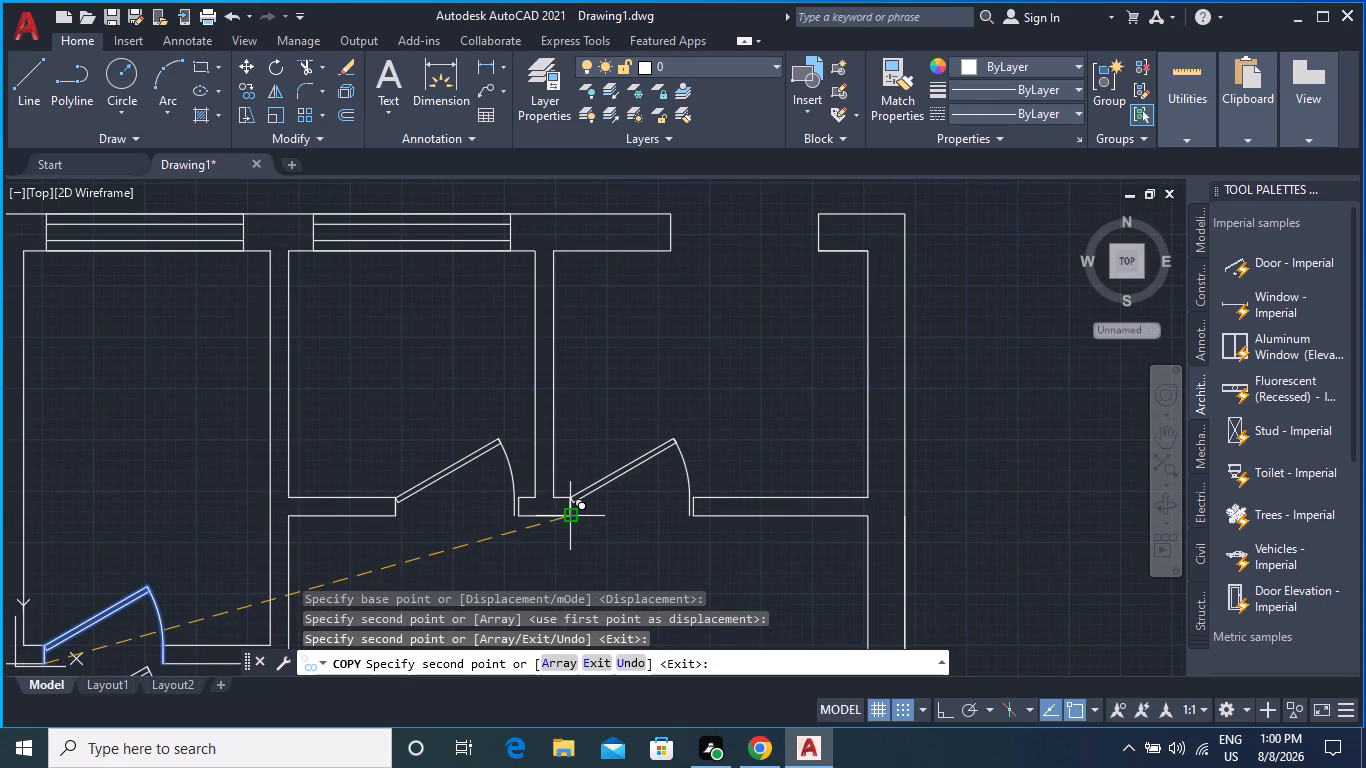
click(574, 515)
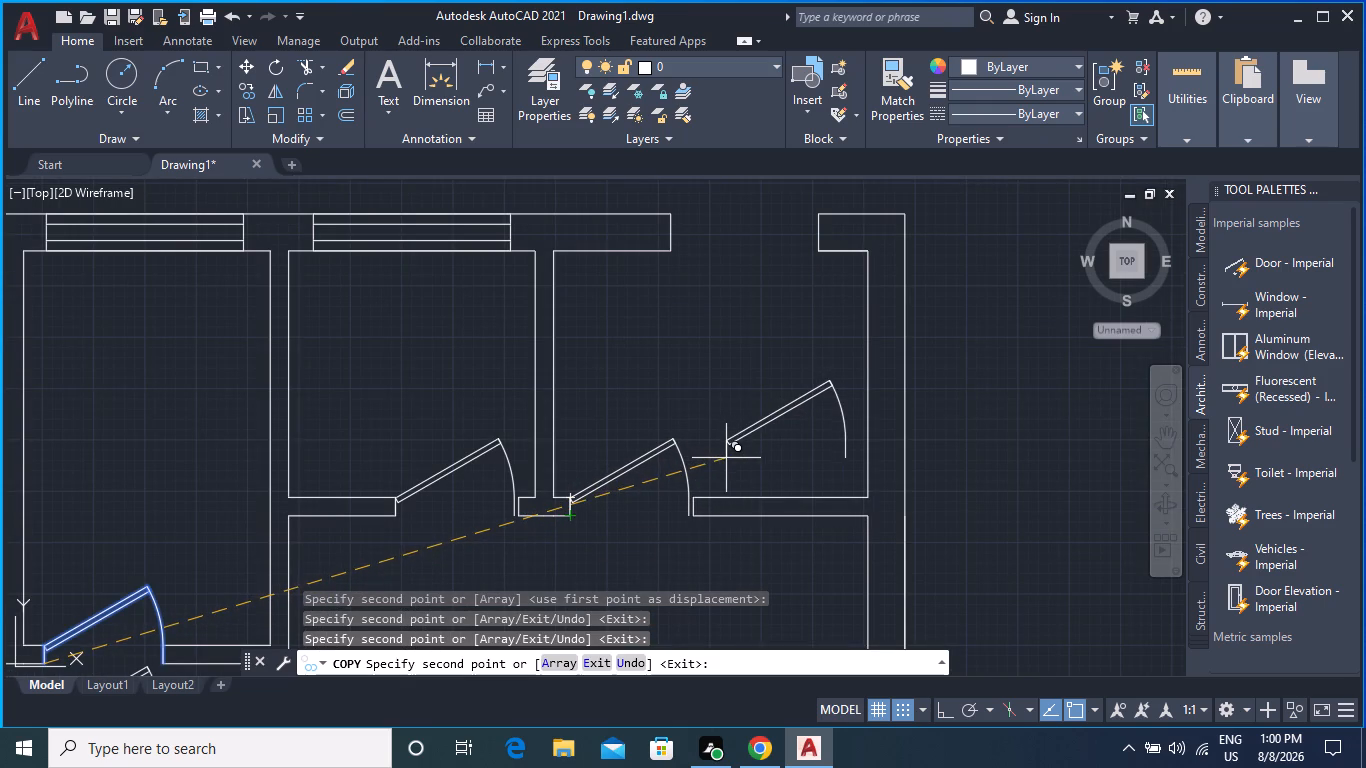
key(Escape)
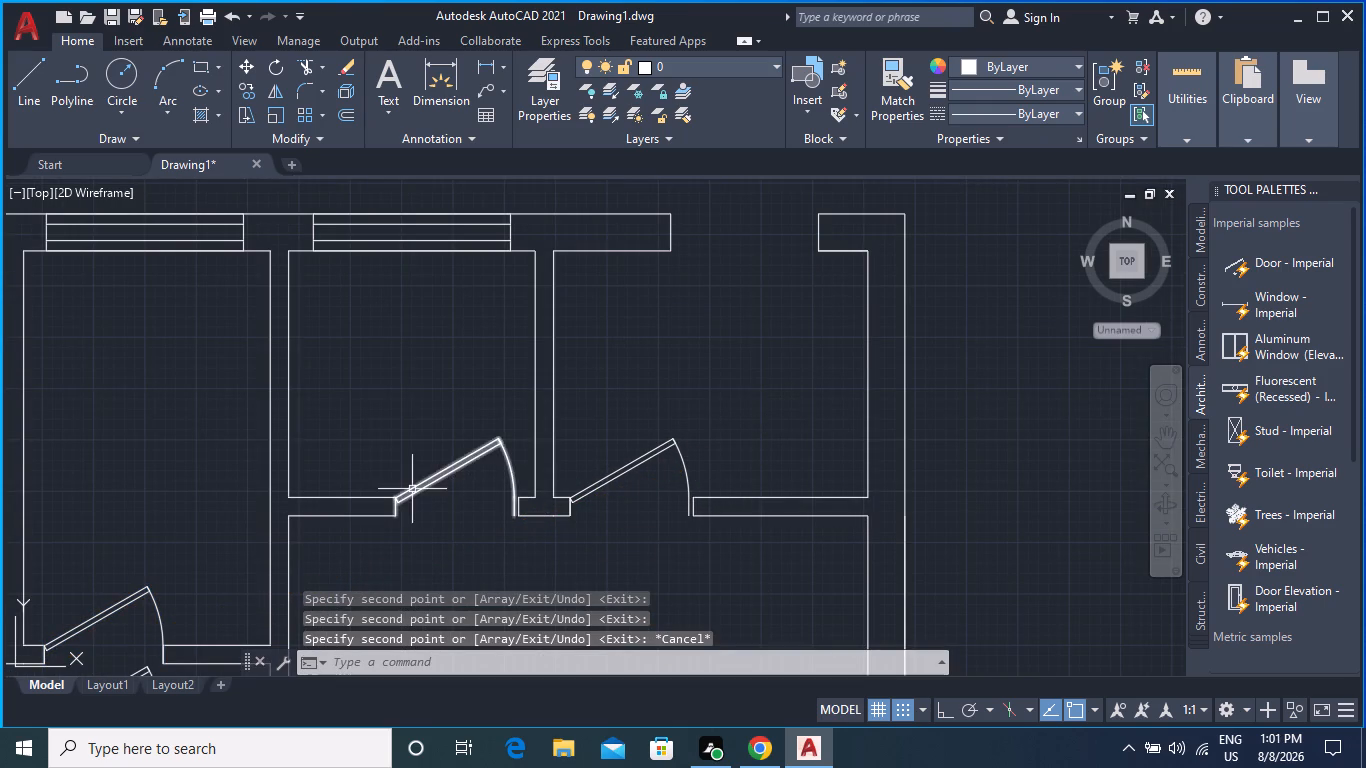
Flip the middle room's door so it hinges on the opposite jamb, and set its swing to Open 90º.
click(412, 489)
click(458, 536)
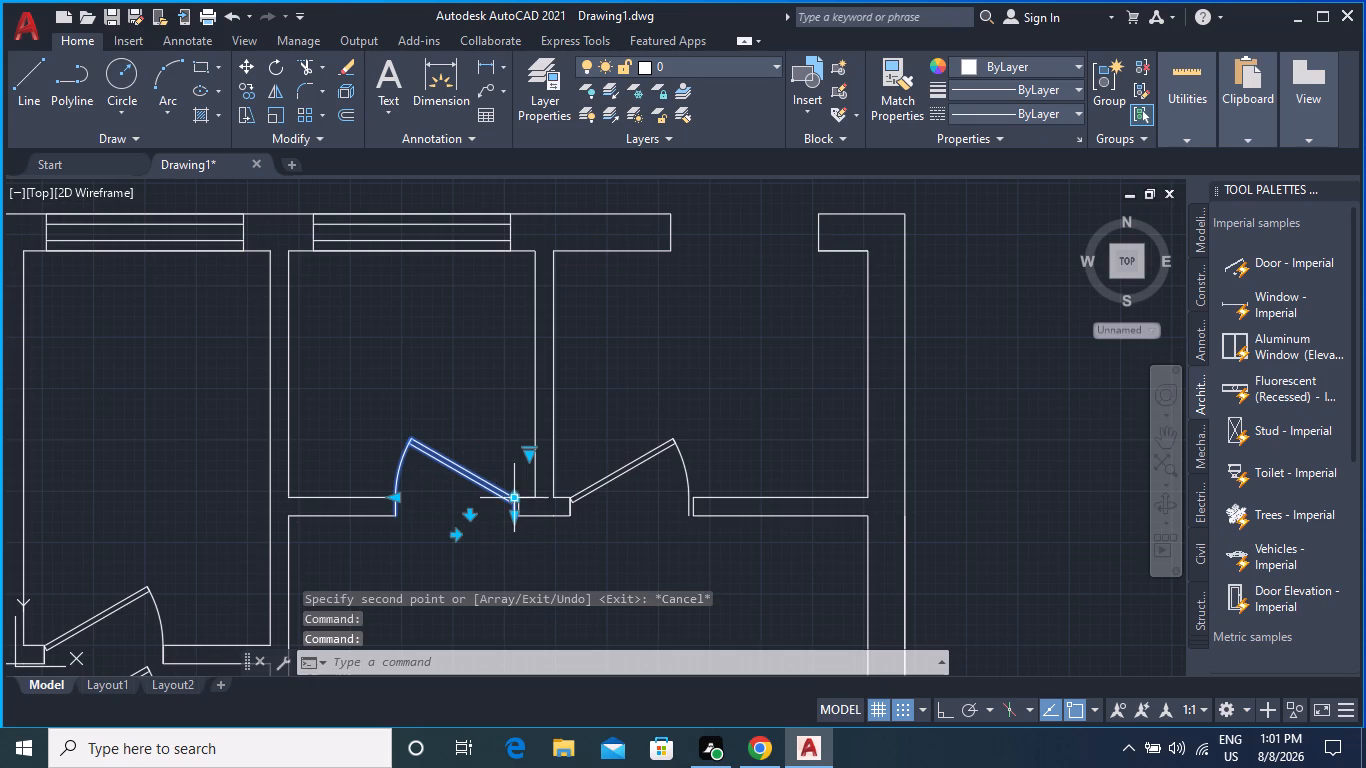
click(533, 457)
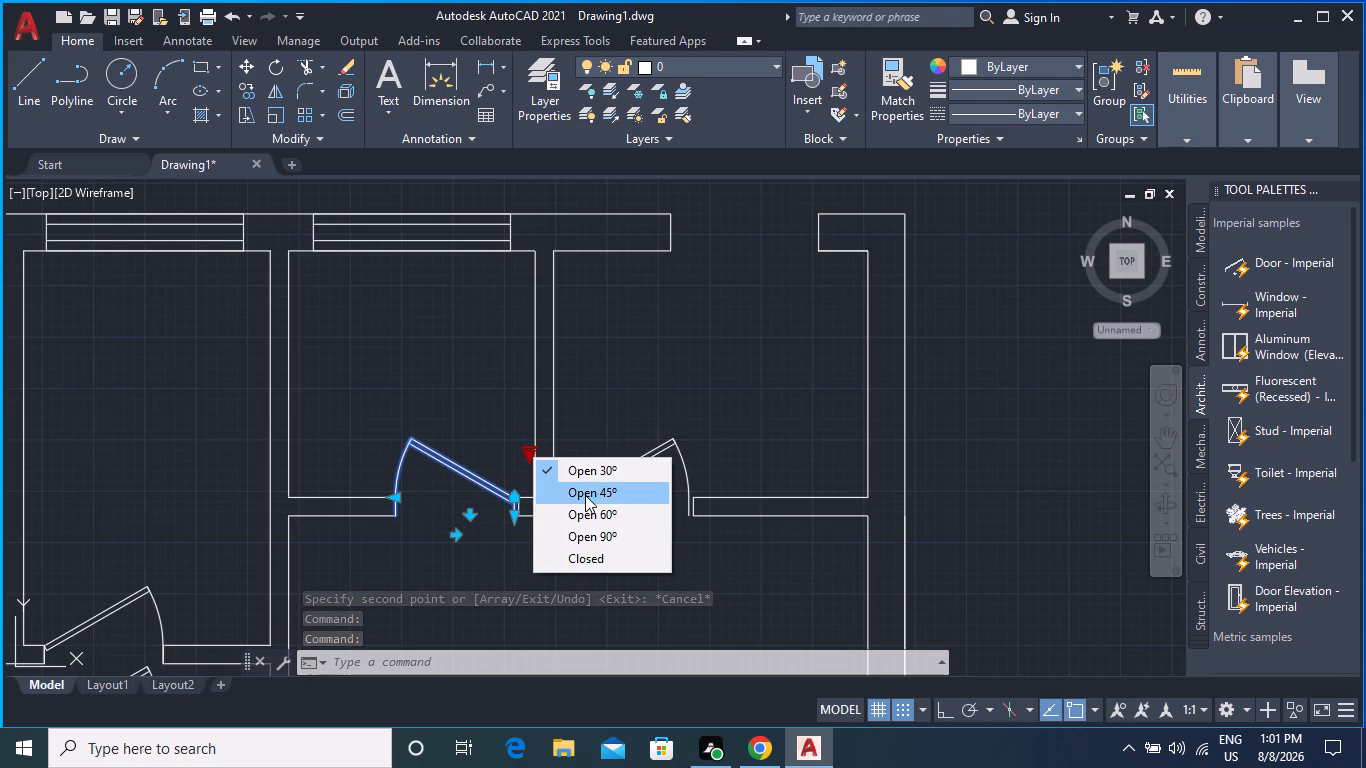
click(592, 530)
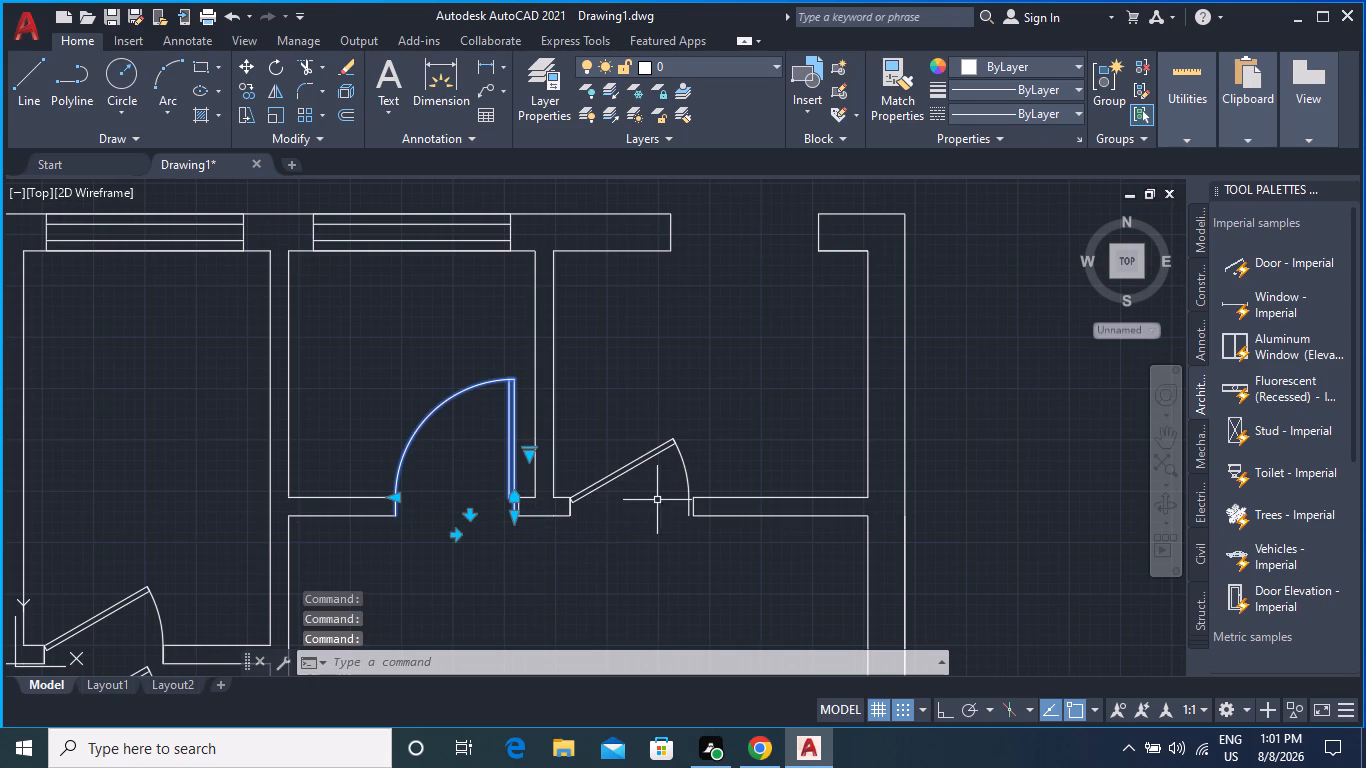
Set the right-hand room's door swing to Open 90º and clear the selection.
click(613, 481)
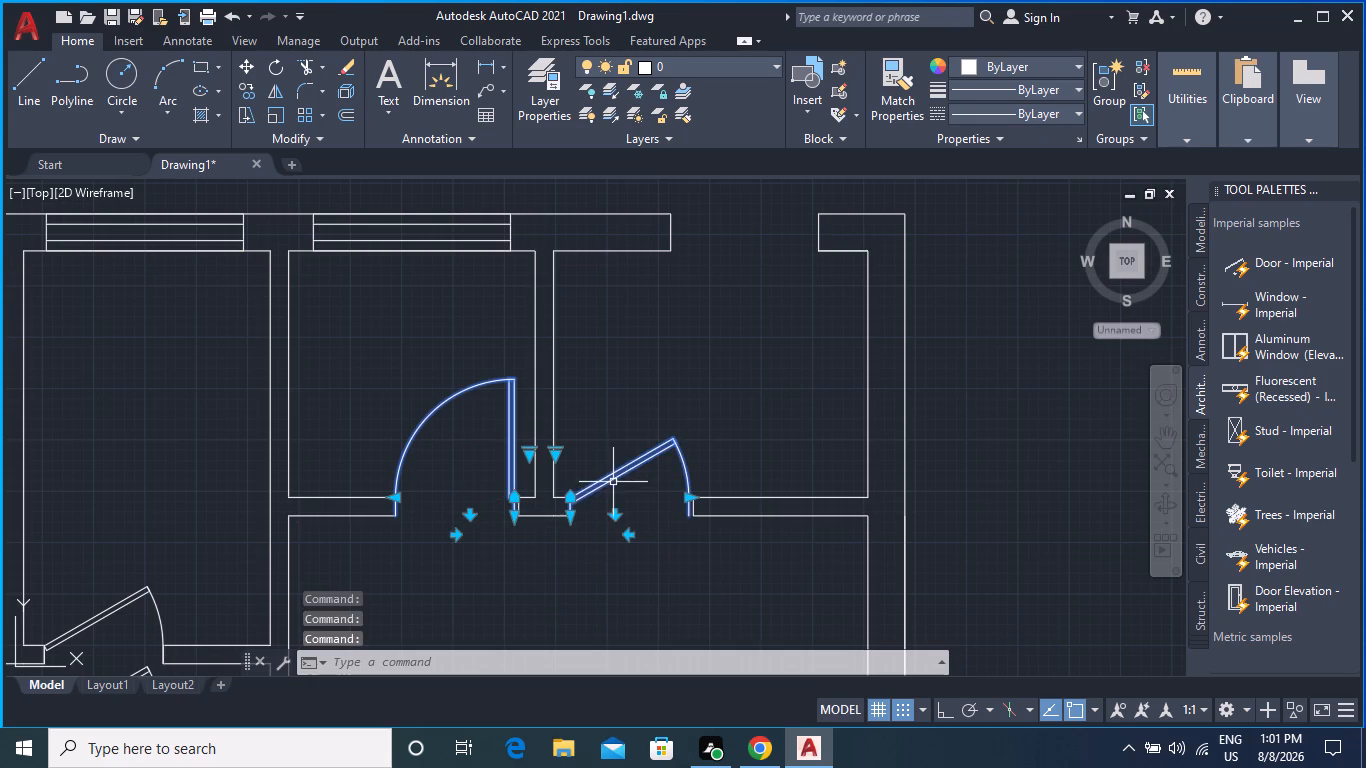
click(558, 455)
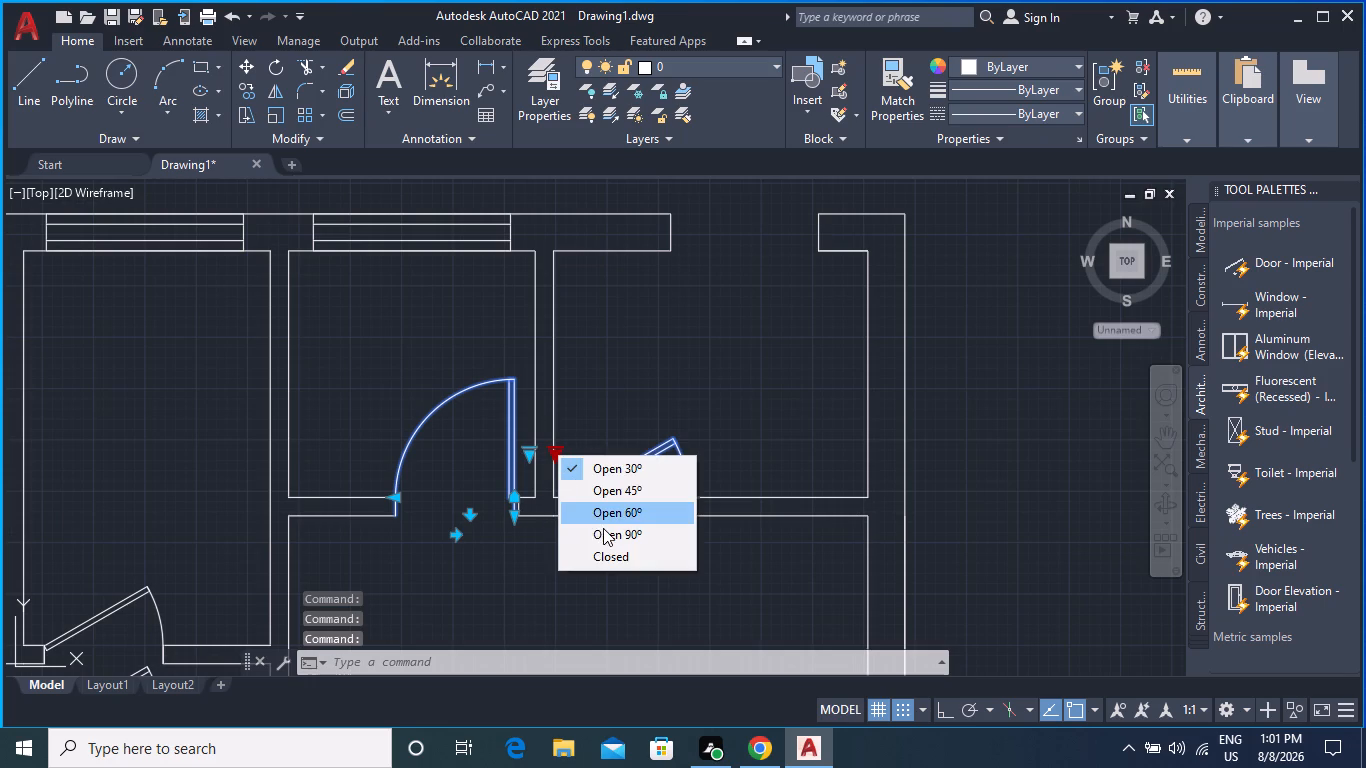
click(604, 528)
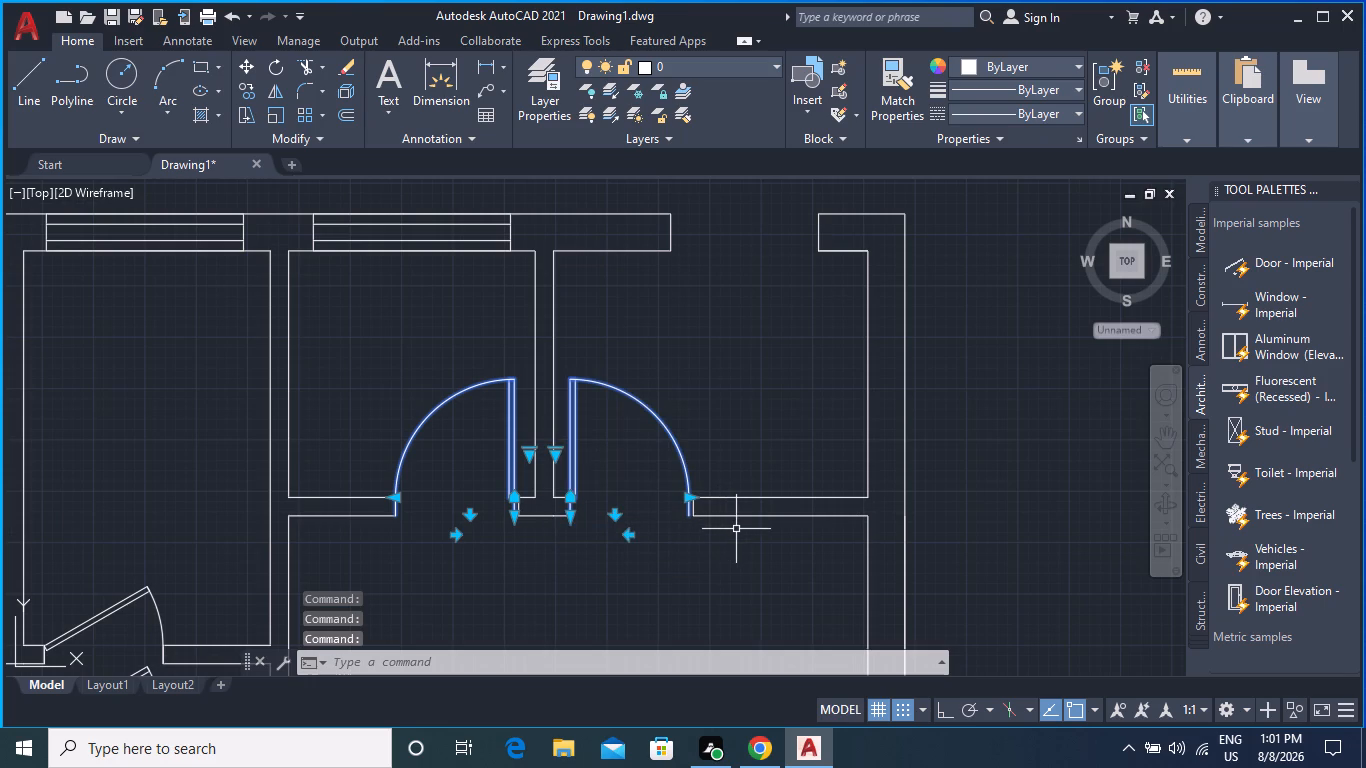
key(Escape)
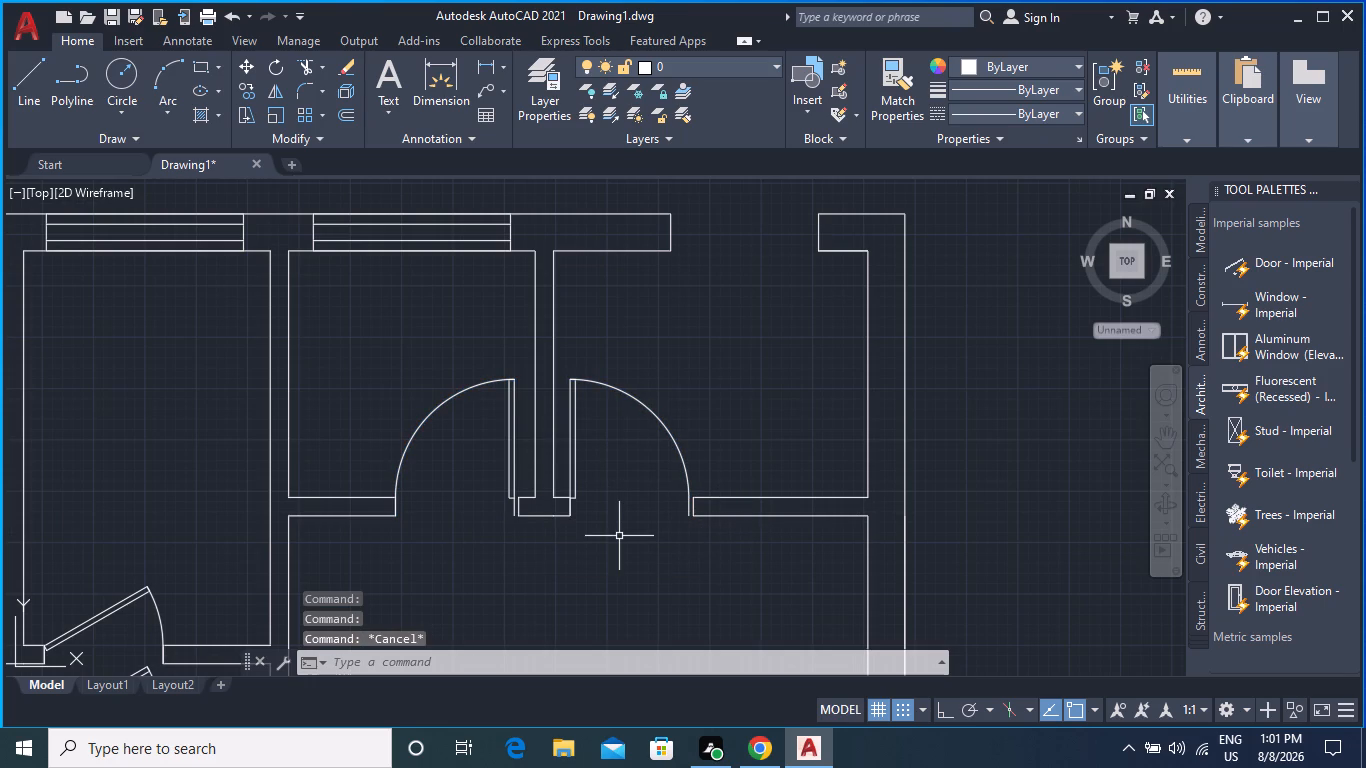
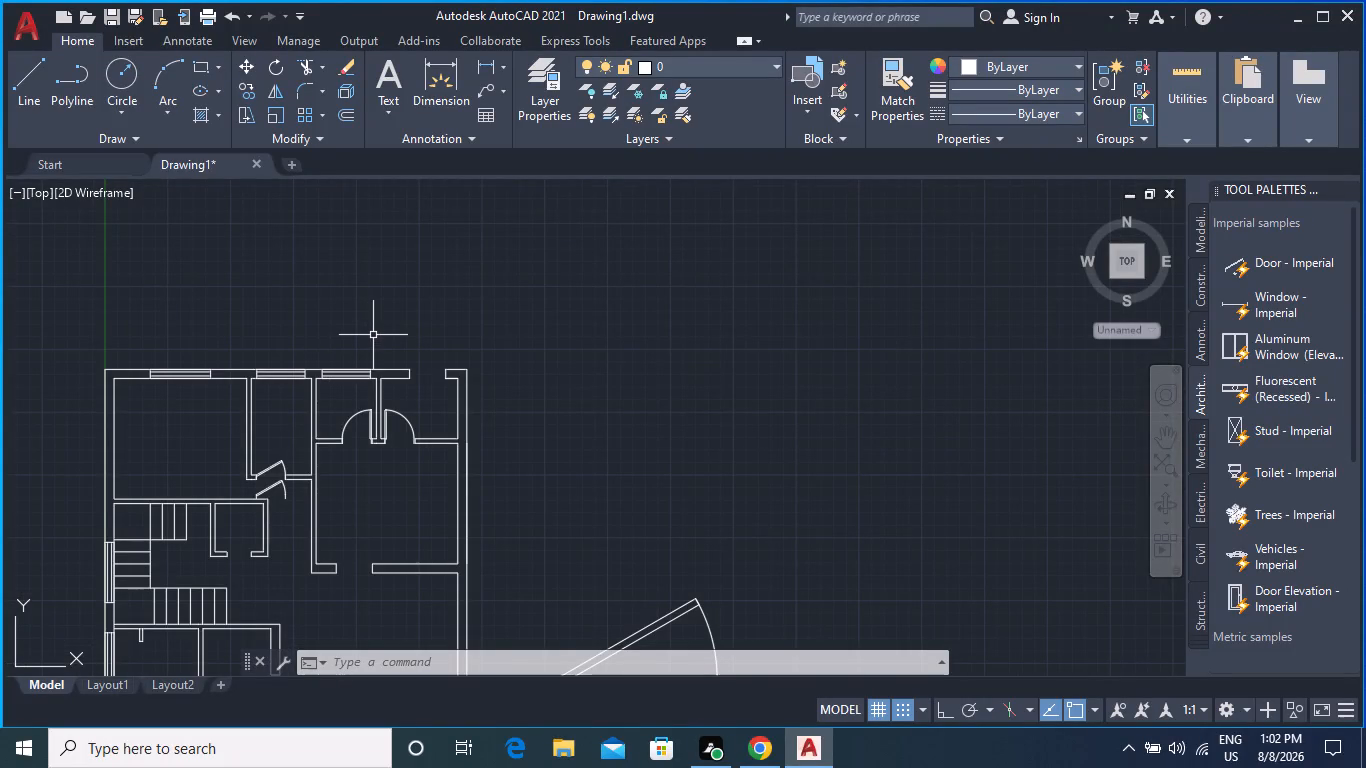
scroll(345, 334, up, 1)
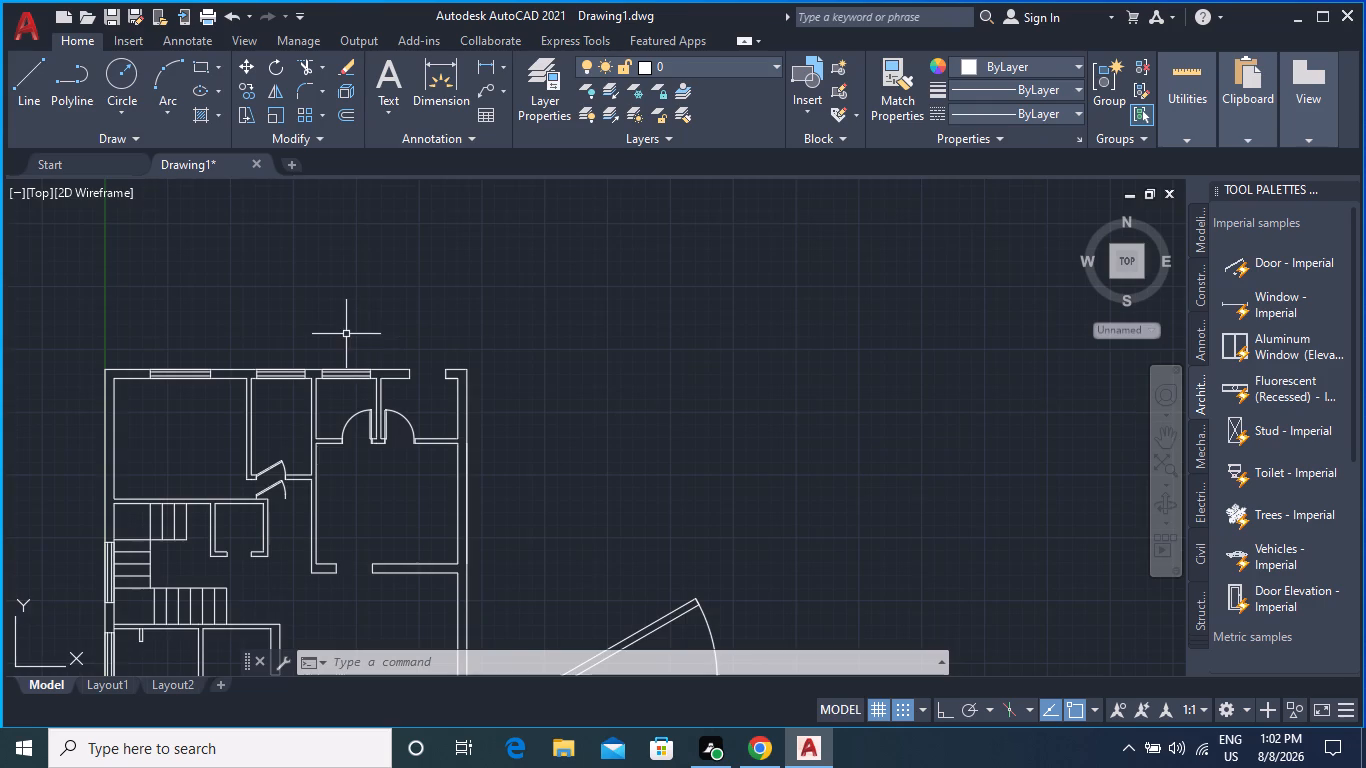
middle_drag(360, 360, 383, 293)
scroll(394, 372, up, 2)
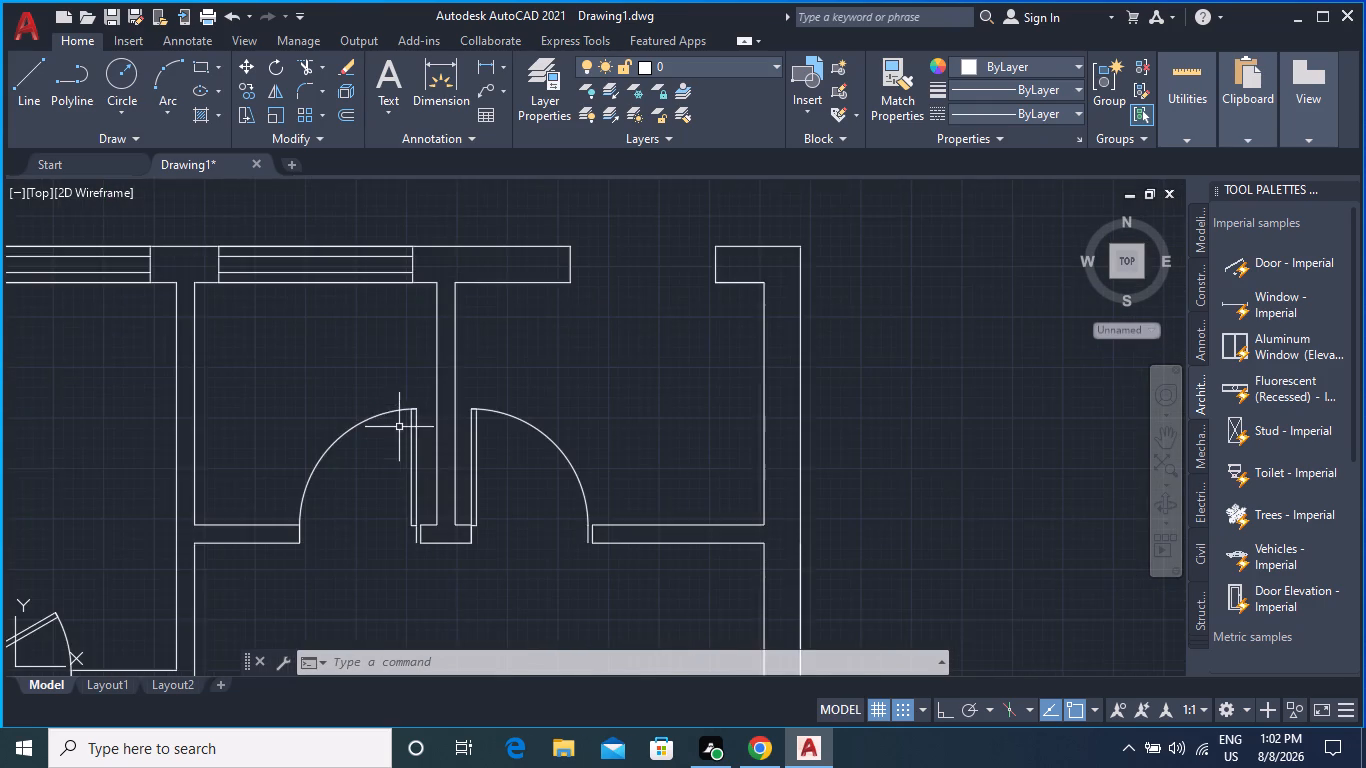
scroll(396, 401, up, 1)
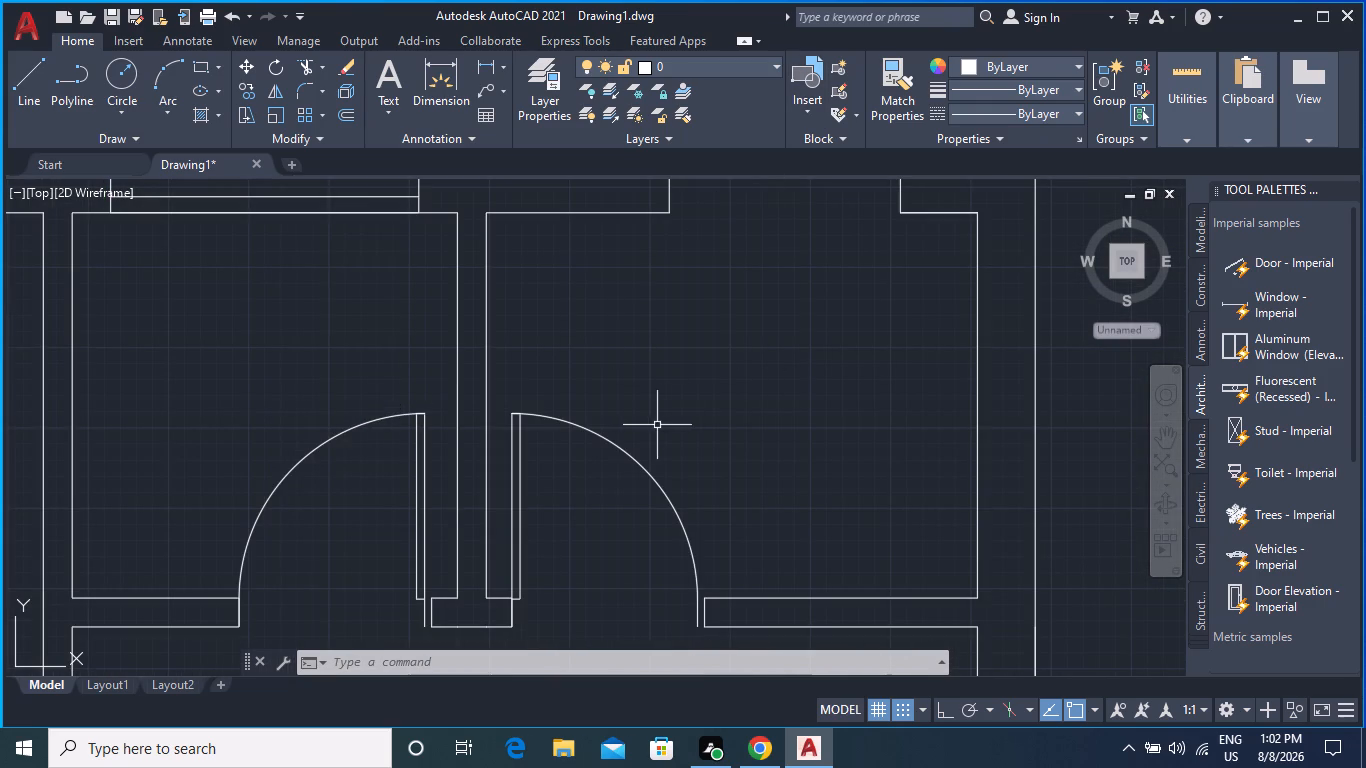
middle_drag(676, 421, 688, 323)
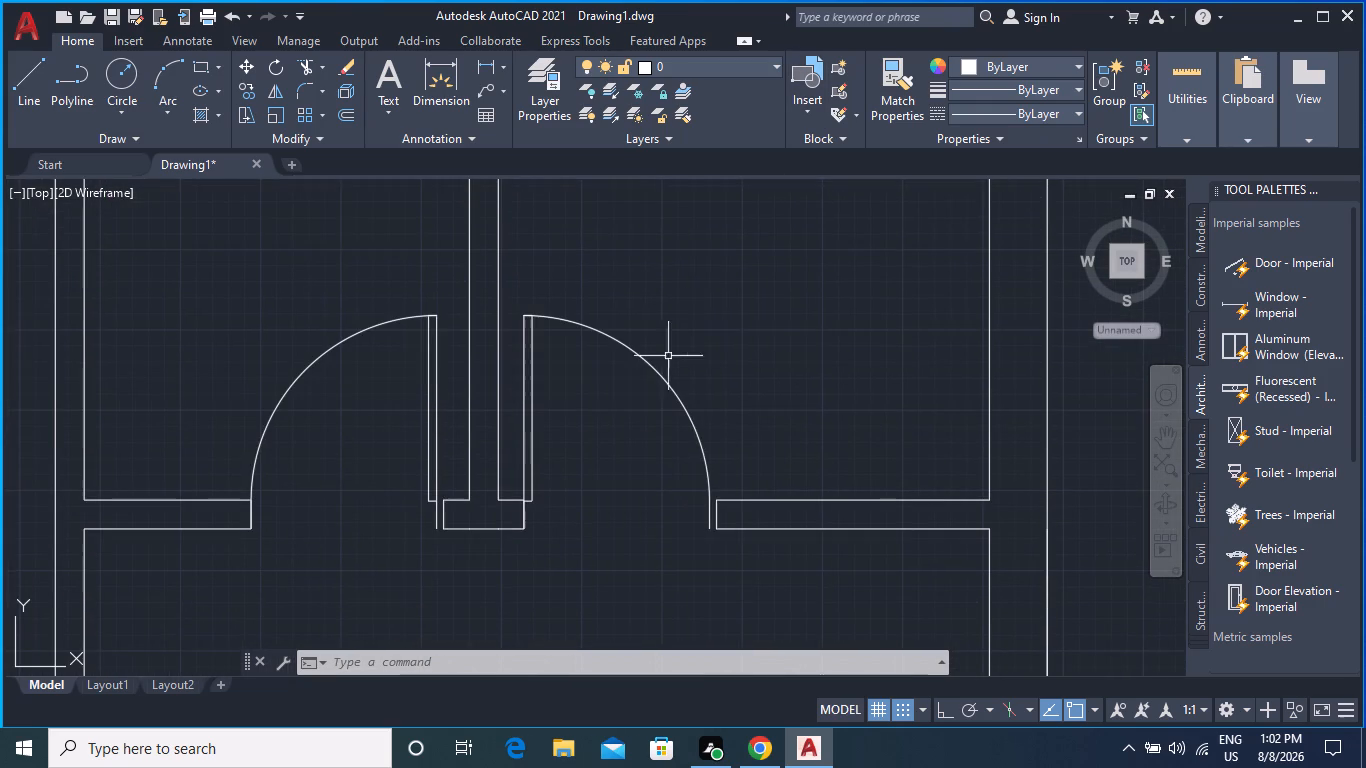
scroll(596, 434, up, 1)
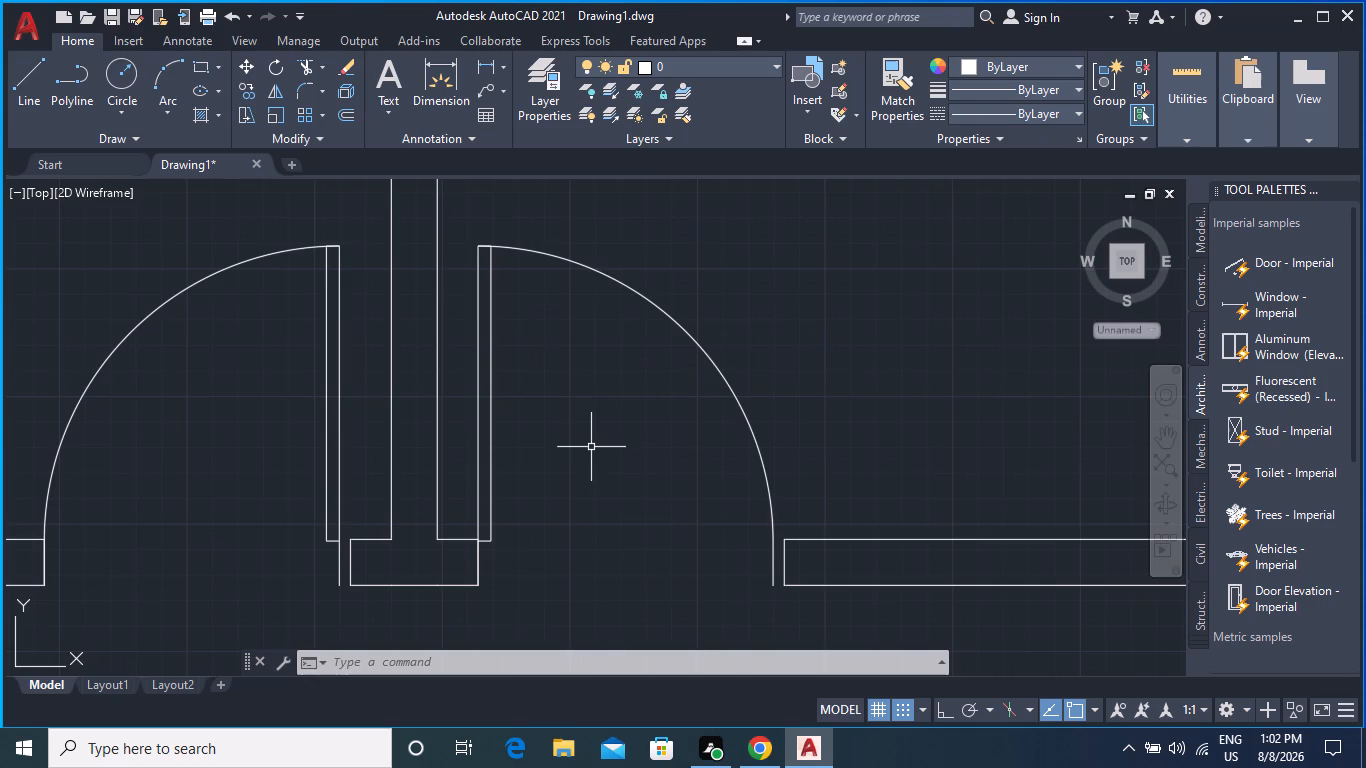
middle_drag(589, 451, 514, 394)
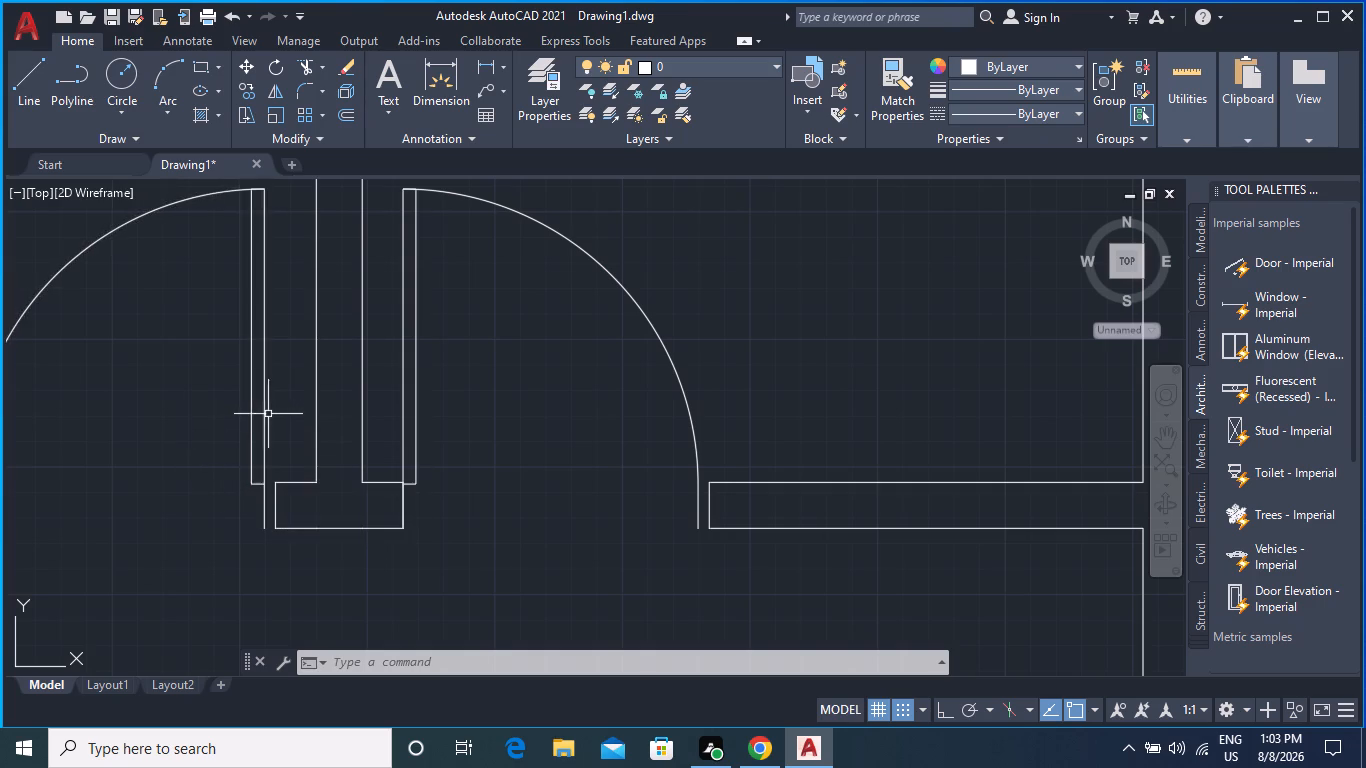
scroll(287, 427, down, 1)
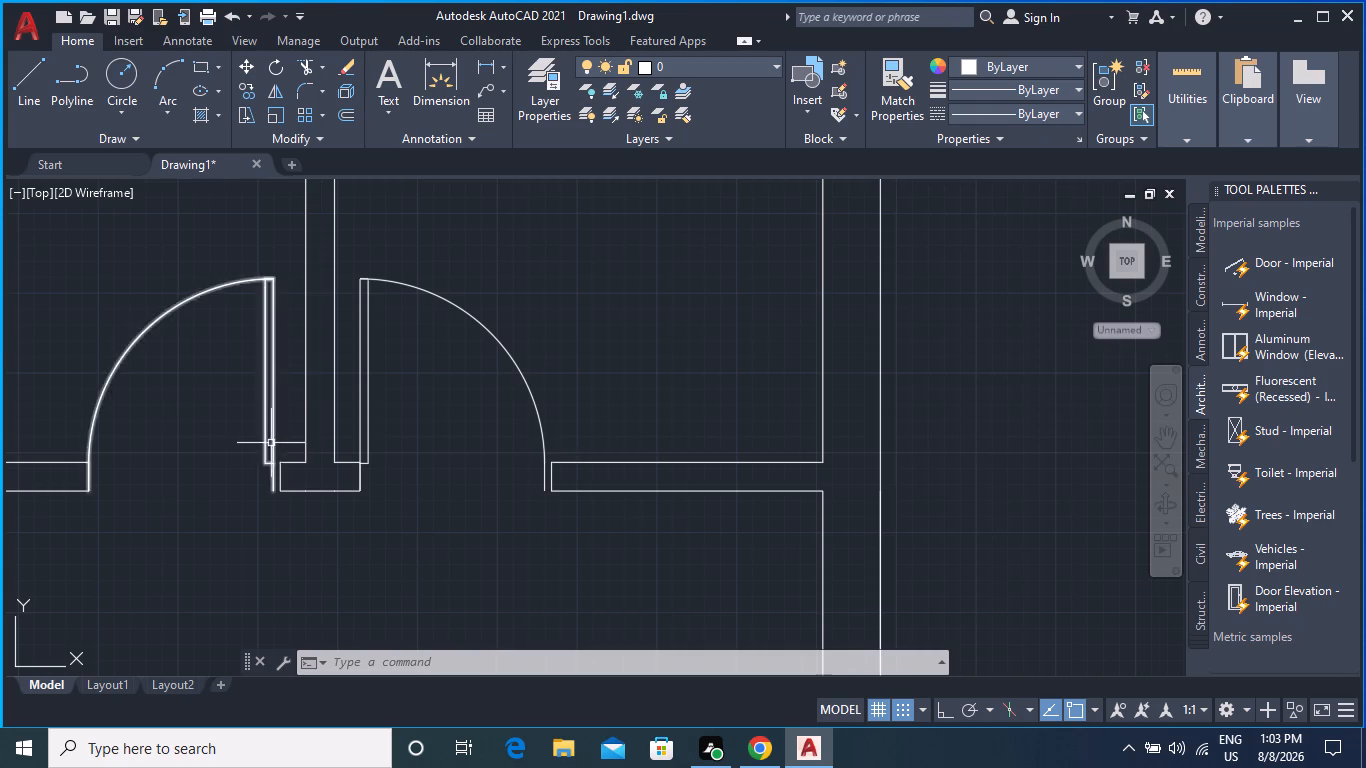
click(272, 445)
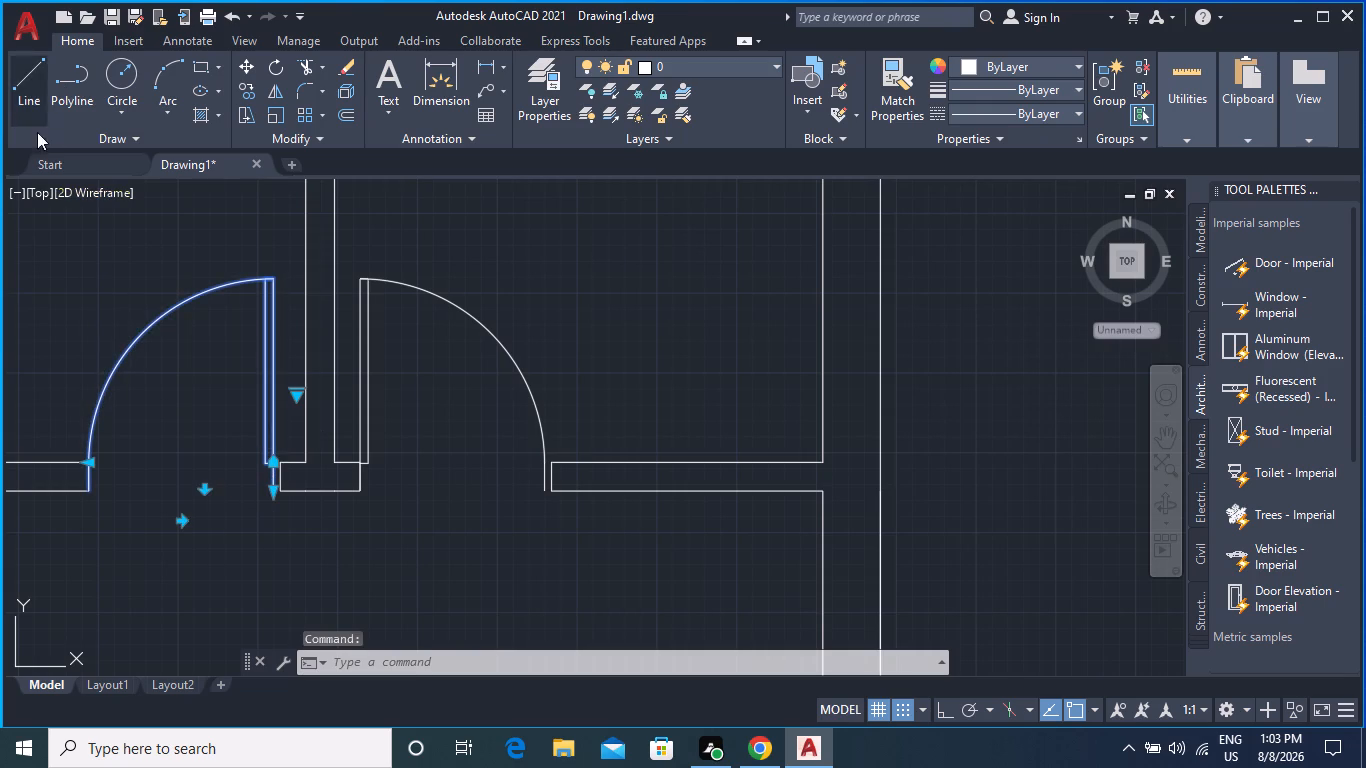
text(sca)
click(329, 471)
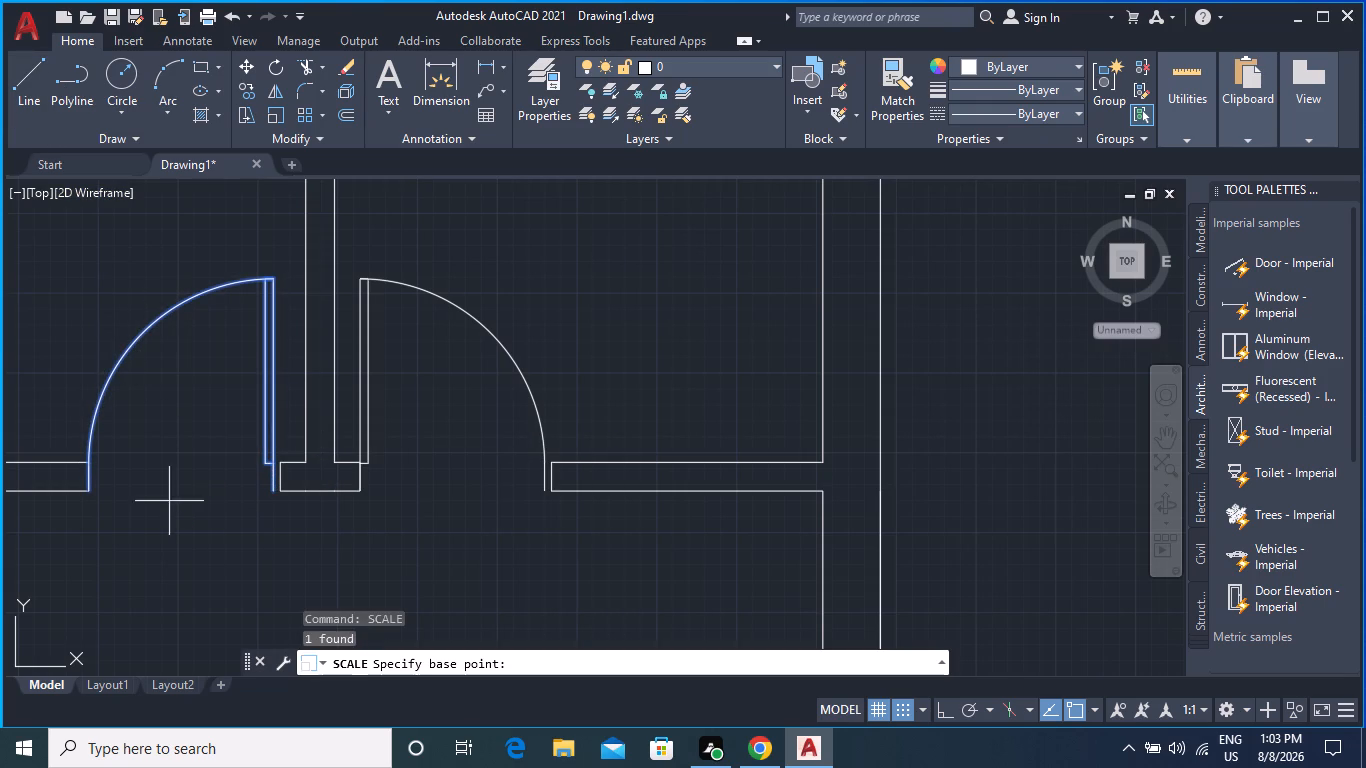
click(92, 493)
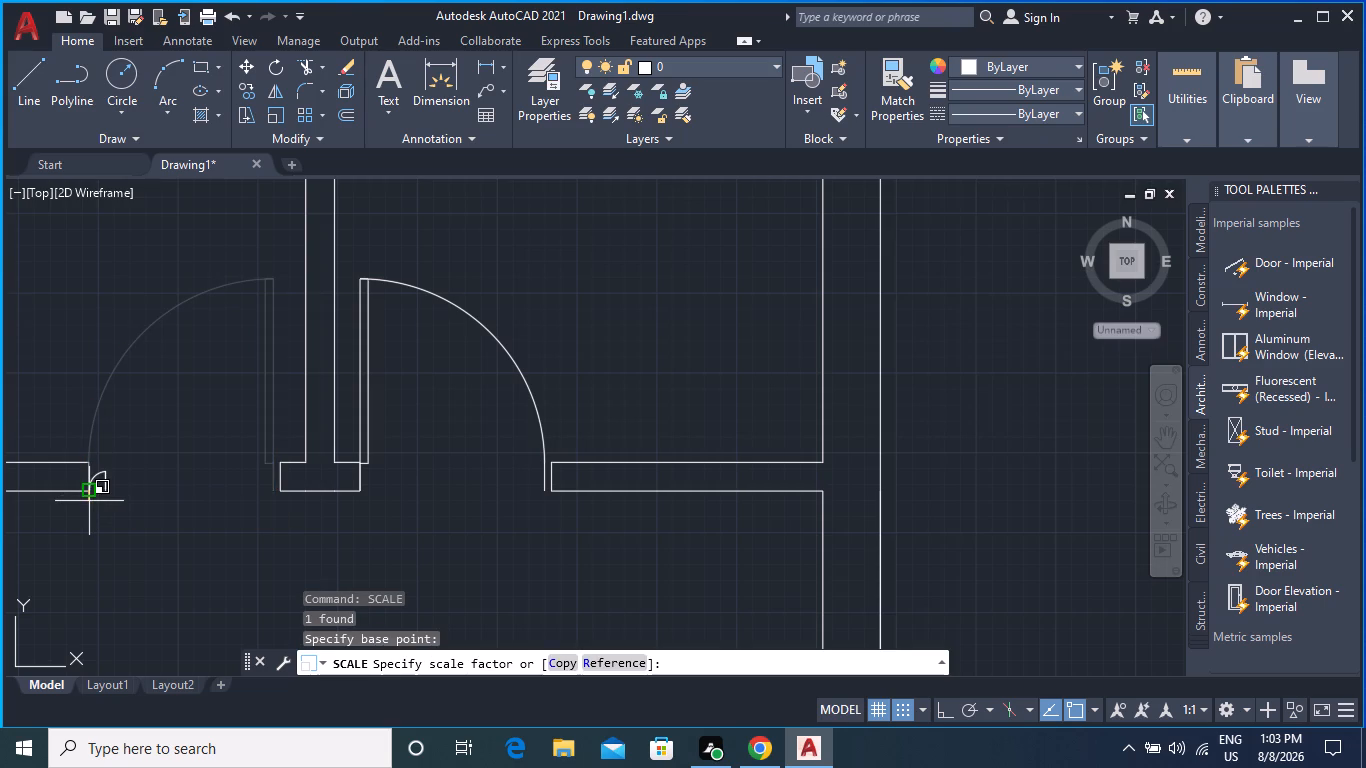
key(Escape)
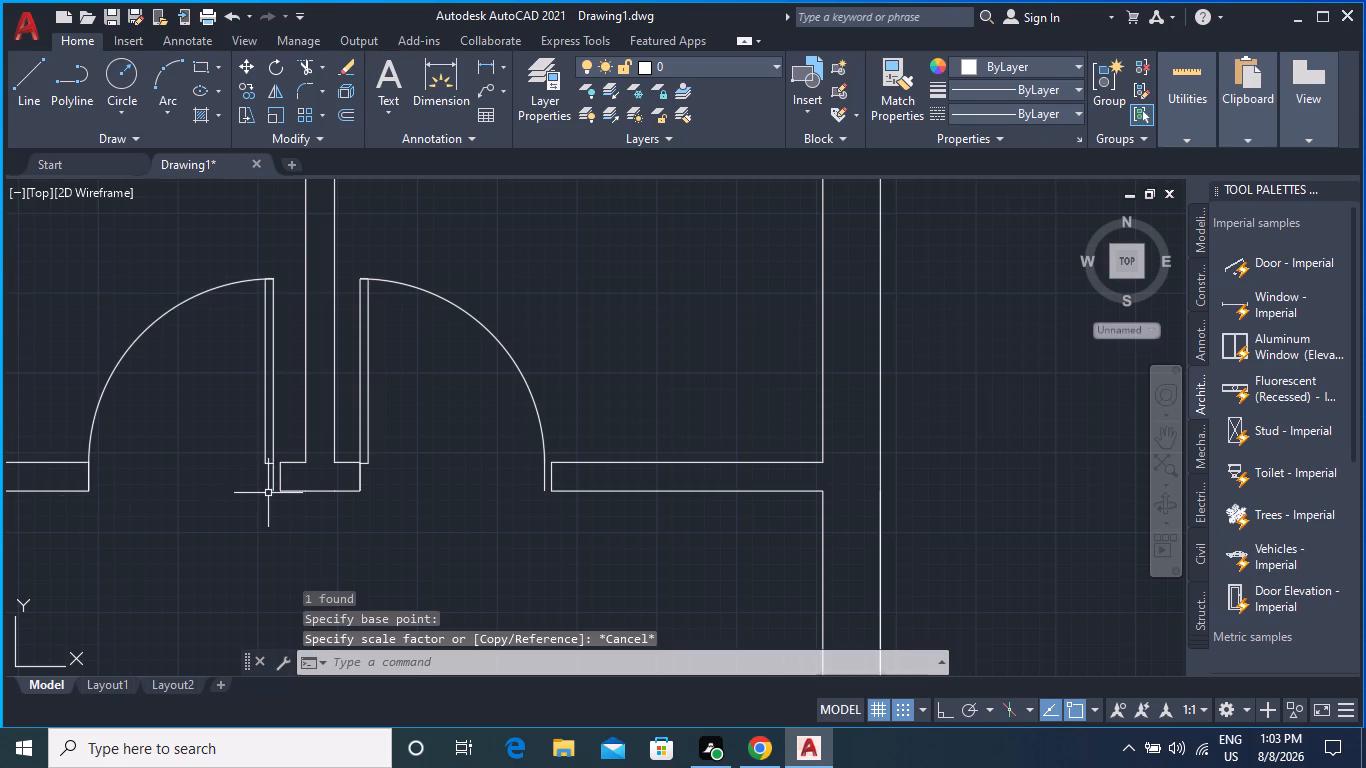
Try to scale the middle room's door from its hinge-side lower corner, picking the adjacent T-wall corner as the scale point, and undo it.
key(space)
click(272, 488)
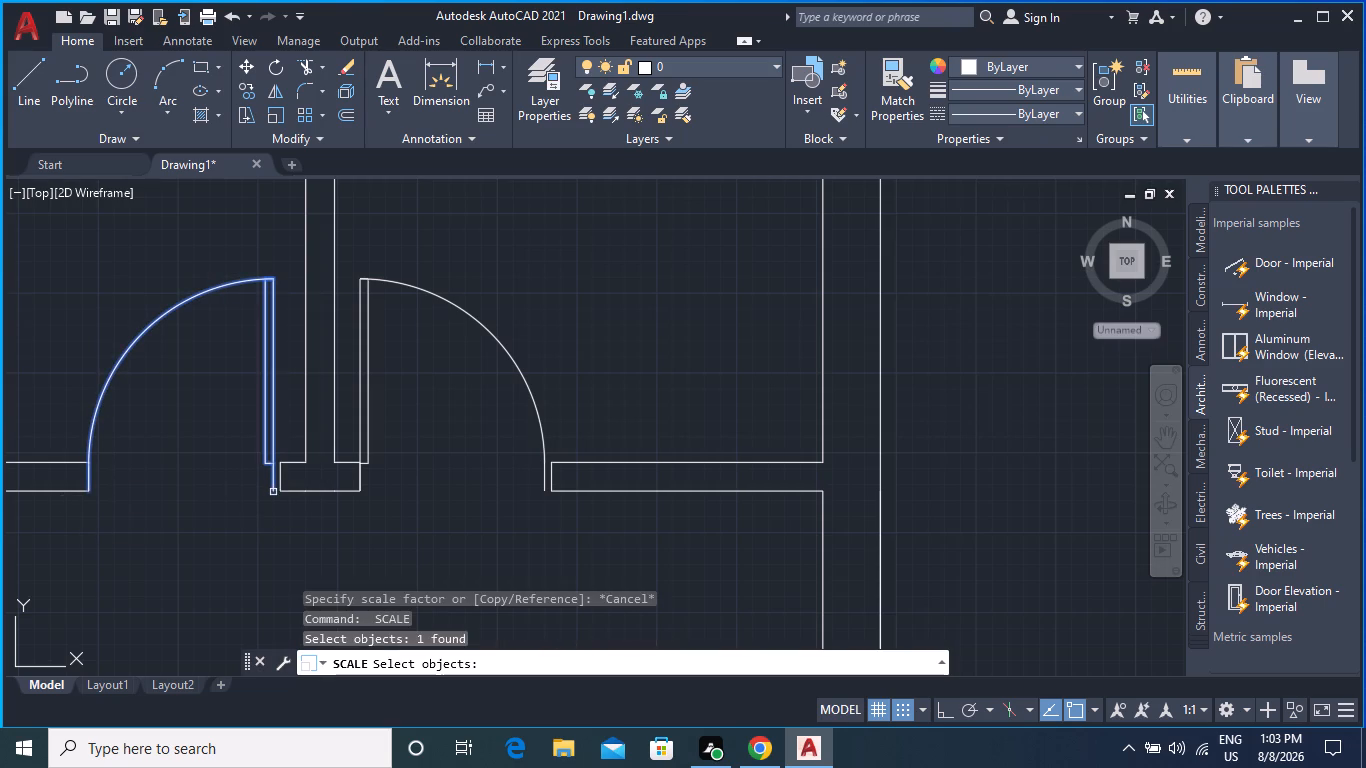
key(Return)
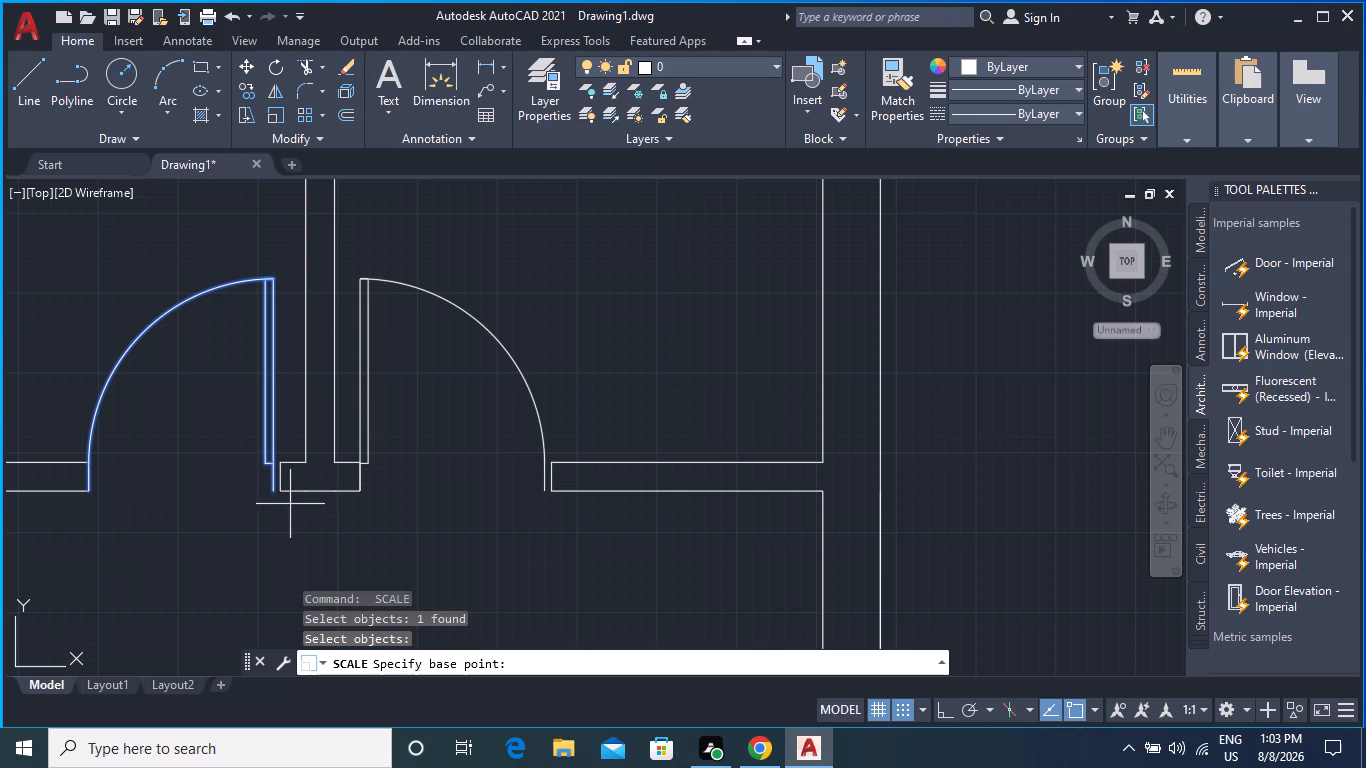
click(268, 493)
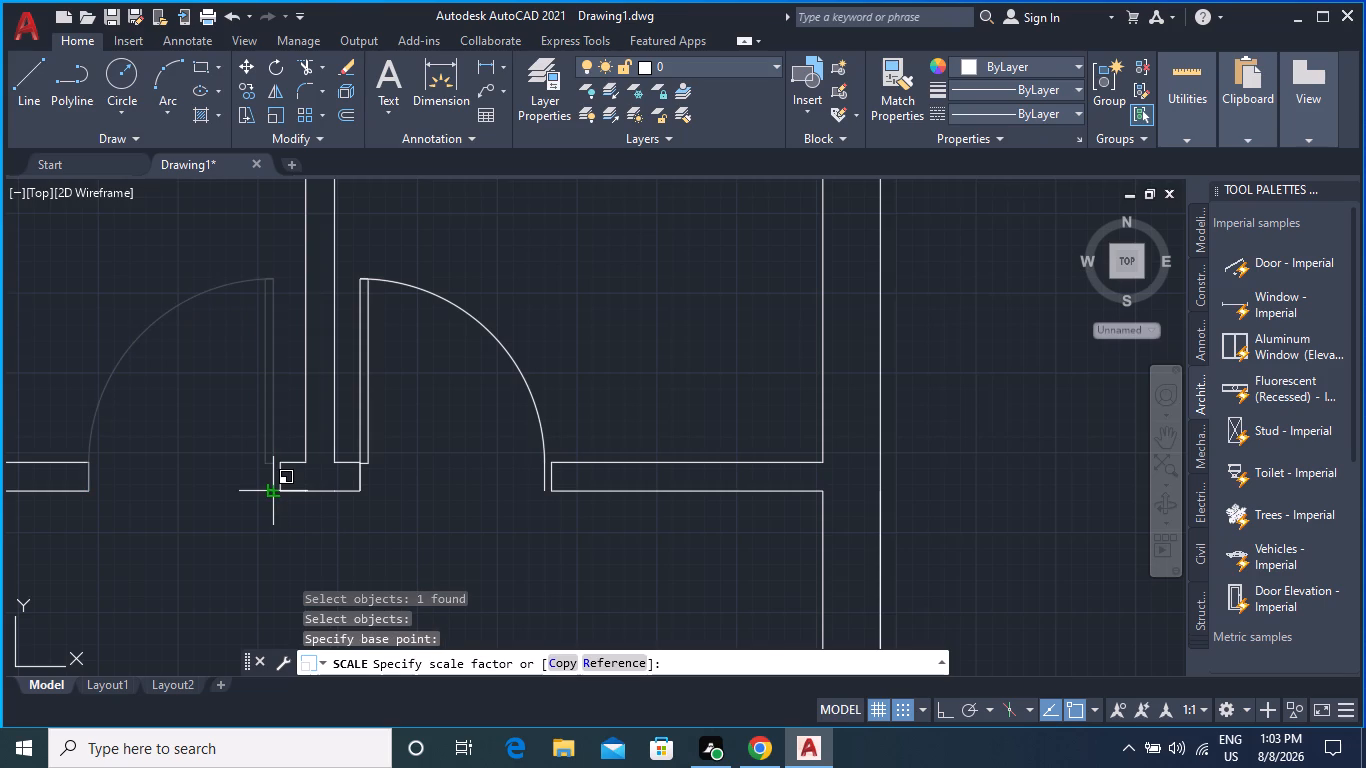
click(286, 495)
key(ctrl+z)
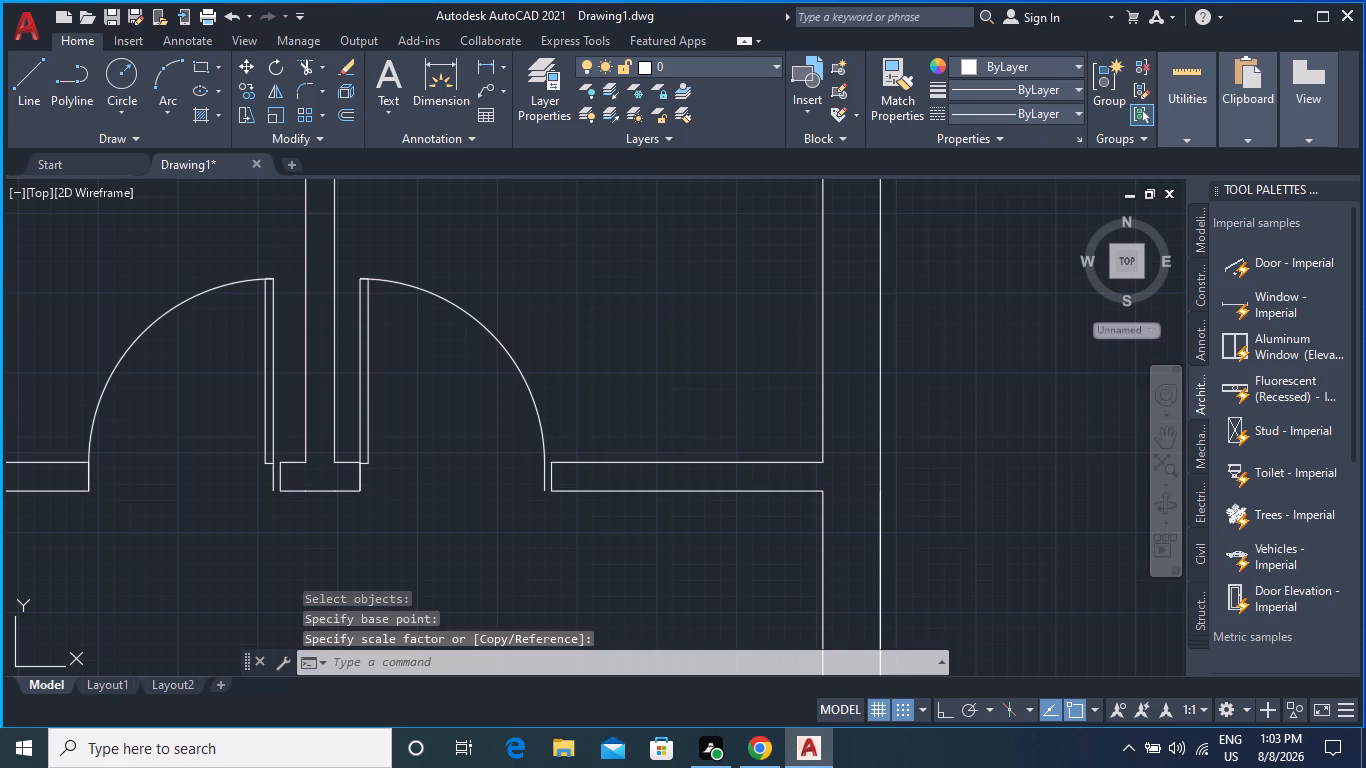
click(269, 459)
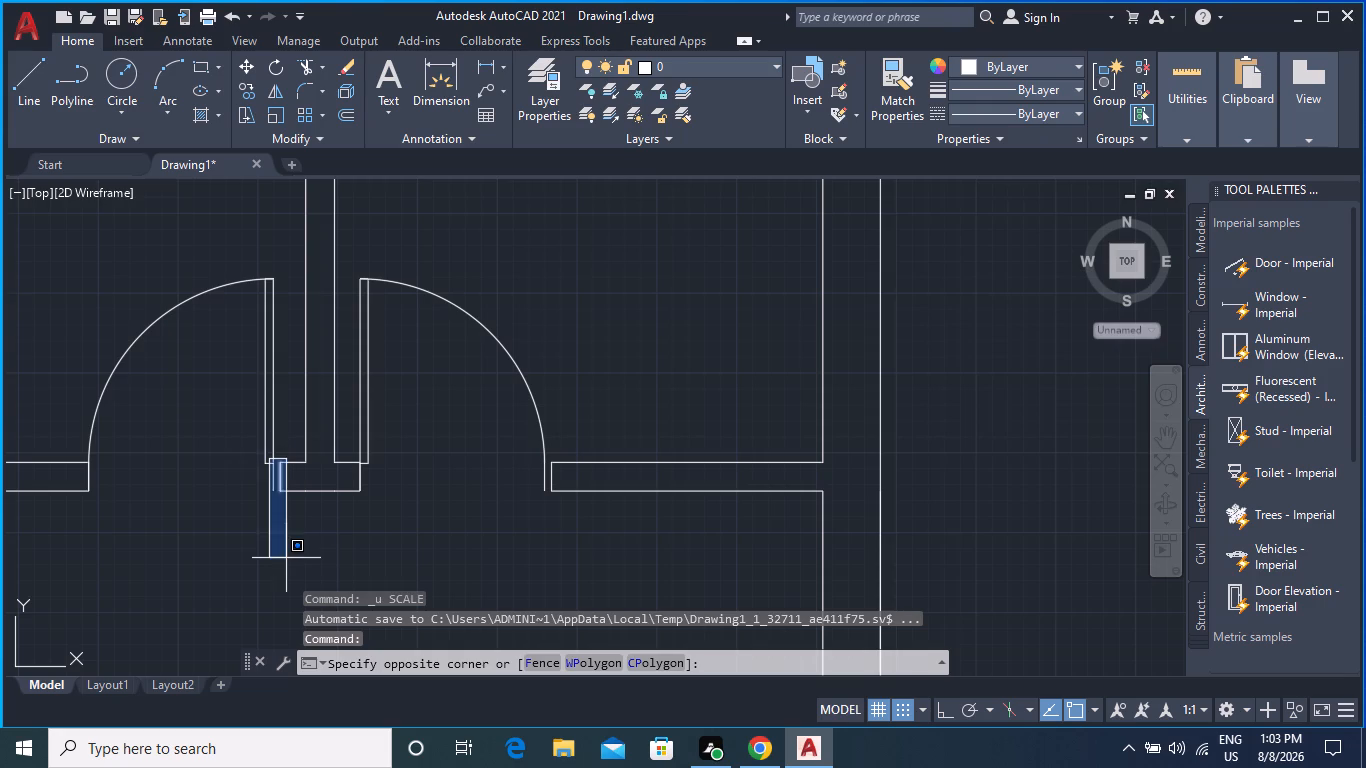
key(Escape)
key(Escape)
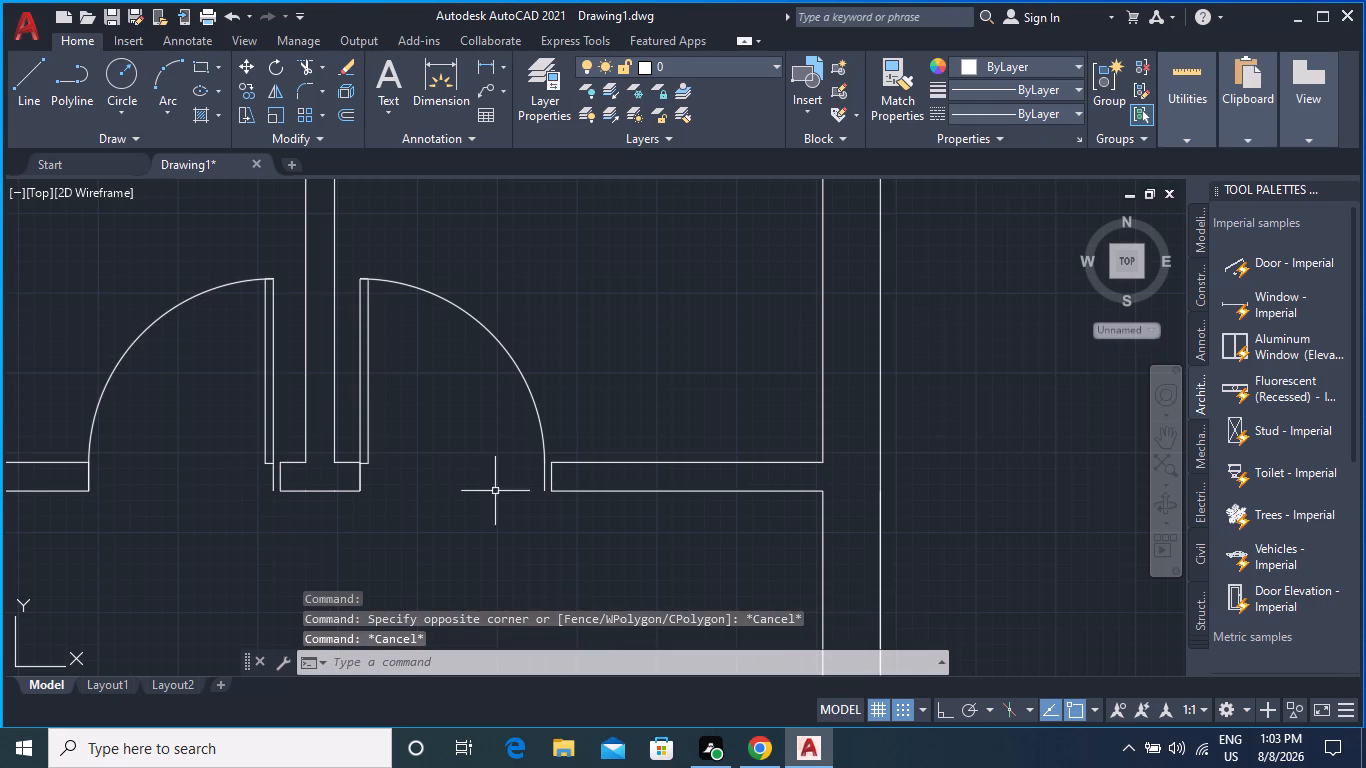
Move the middle room's door so its hinge-side lower corner meets the lower corner of the T-wall jamb.
click(274, 440)
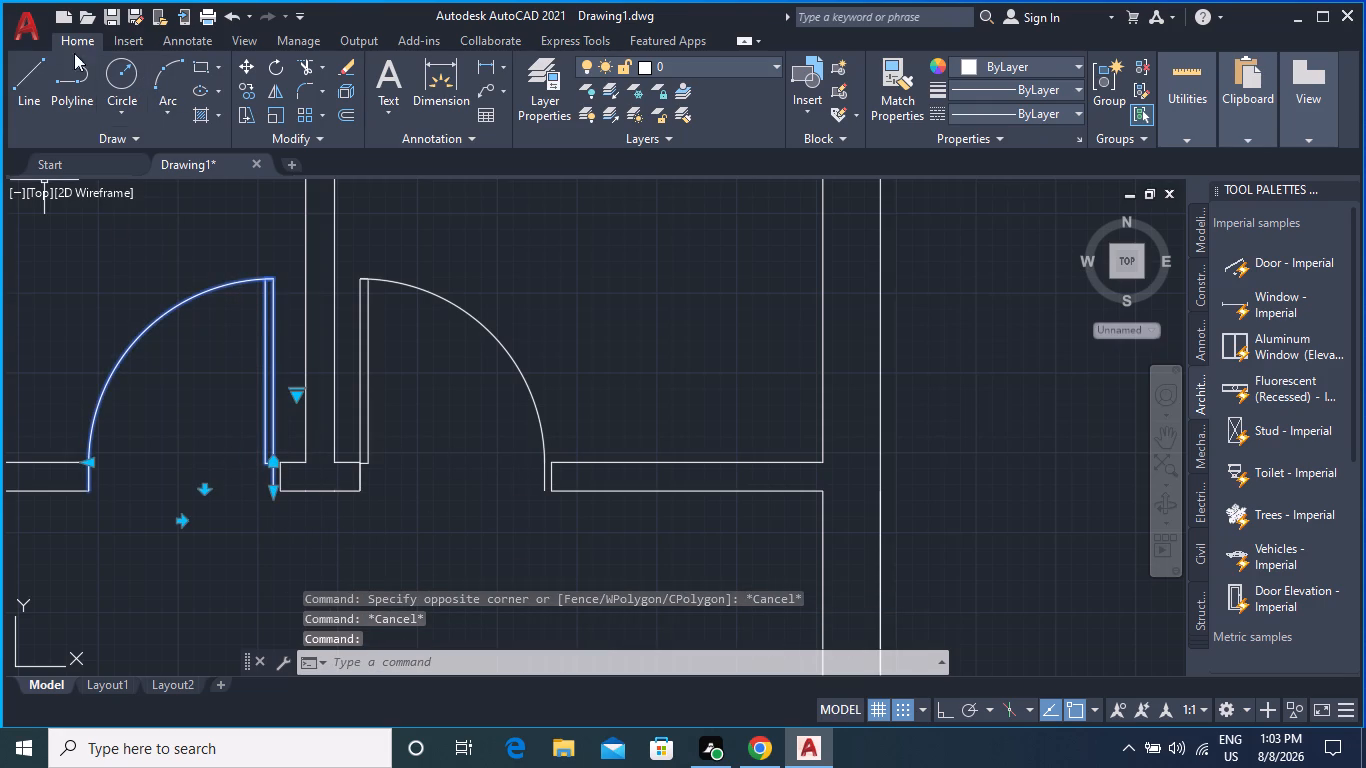
click(242, 64)
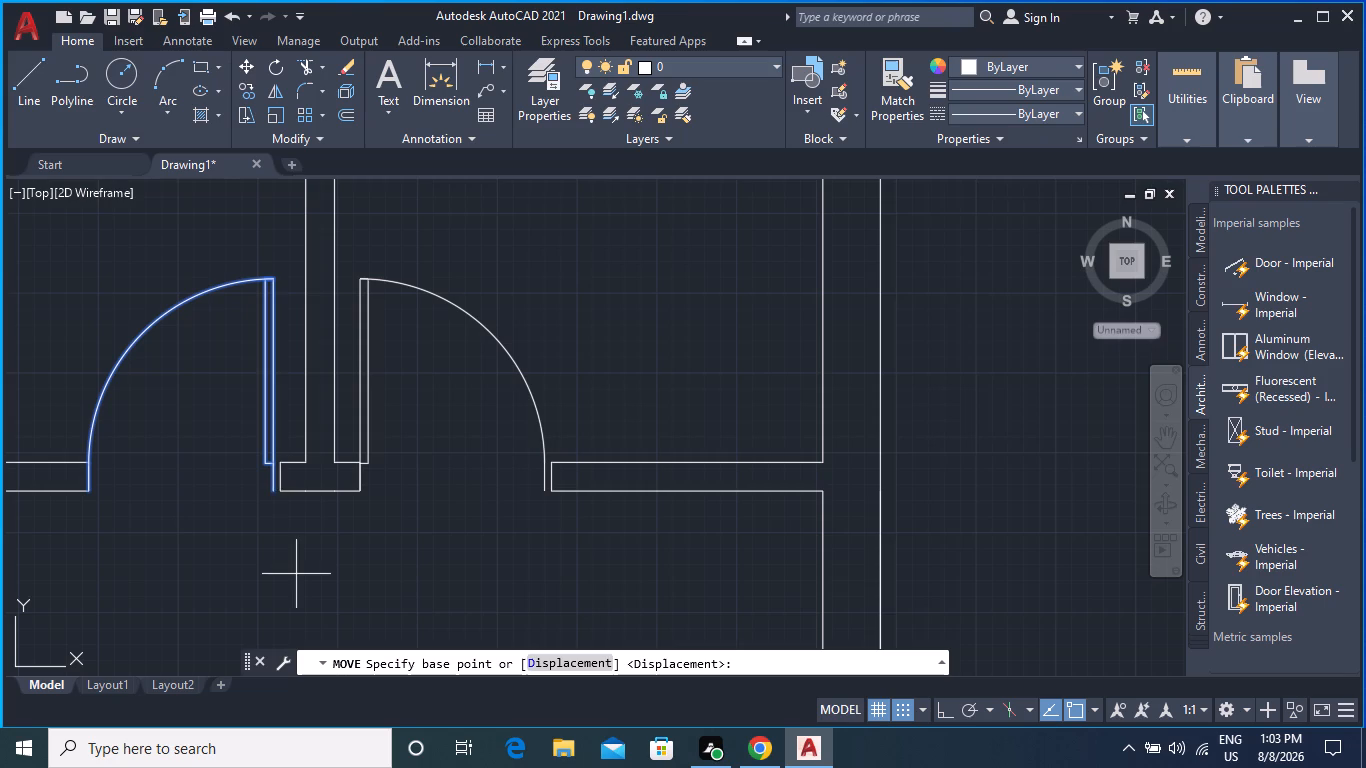
click(272, 488)
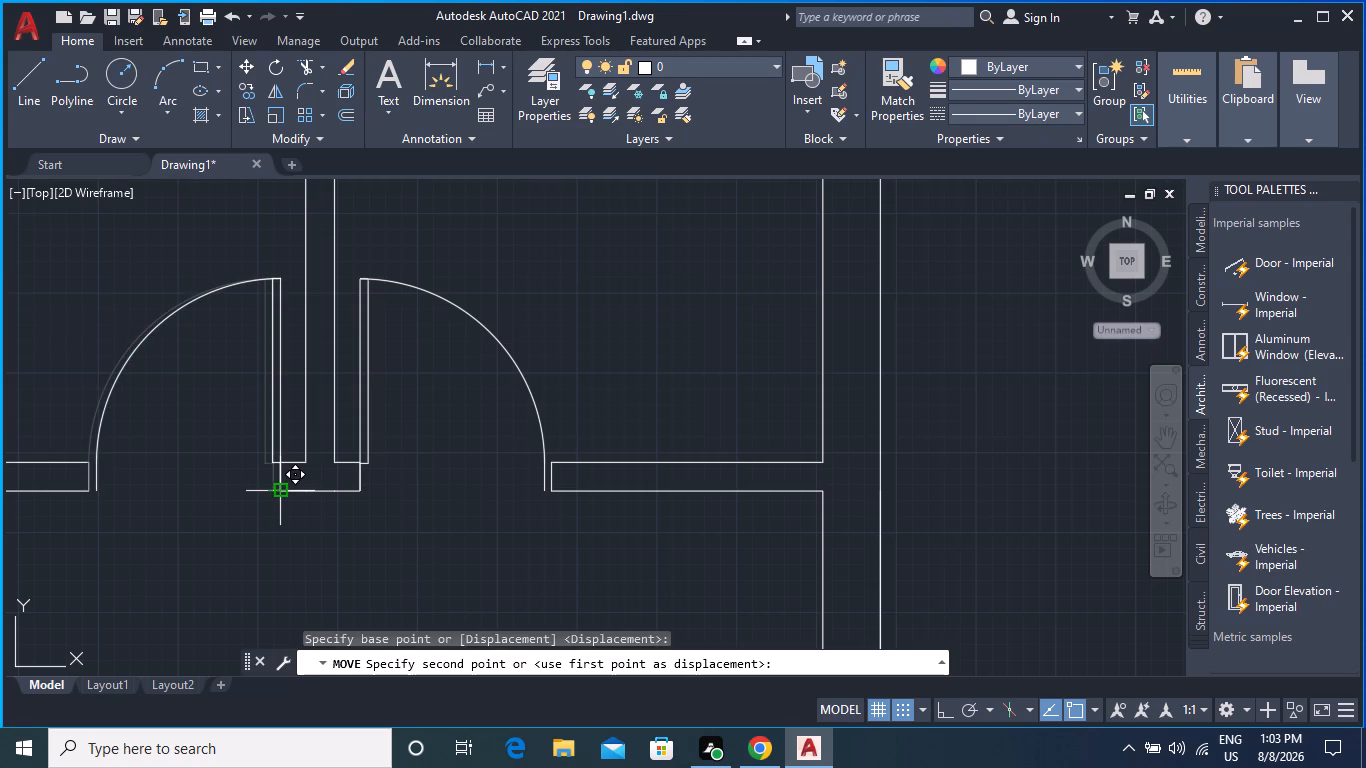
click(283, 488)
key(Escape)
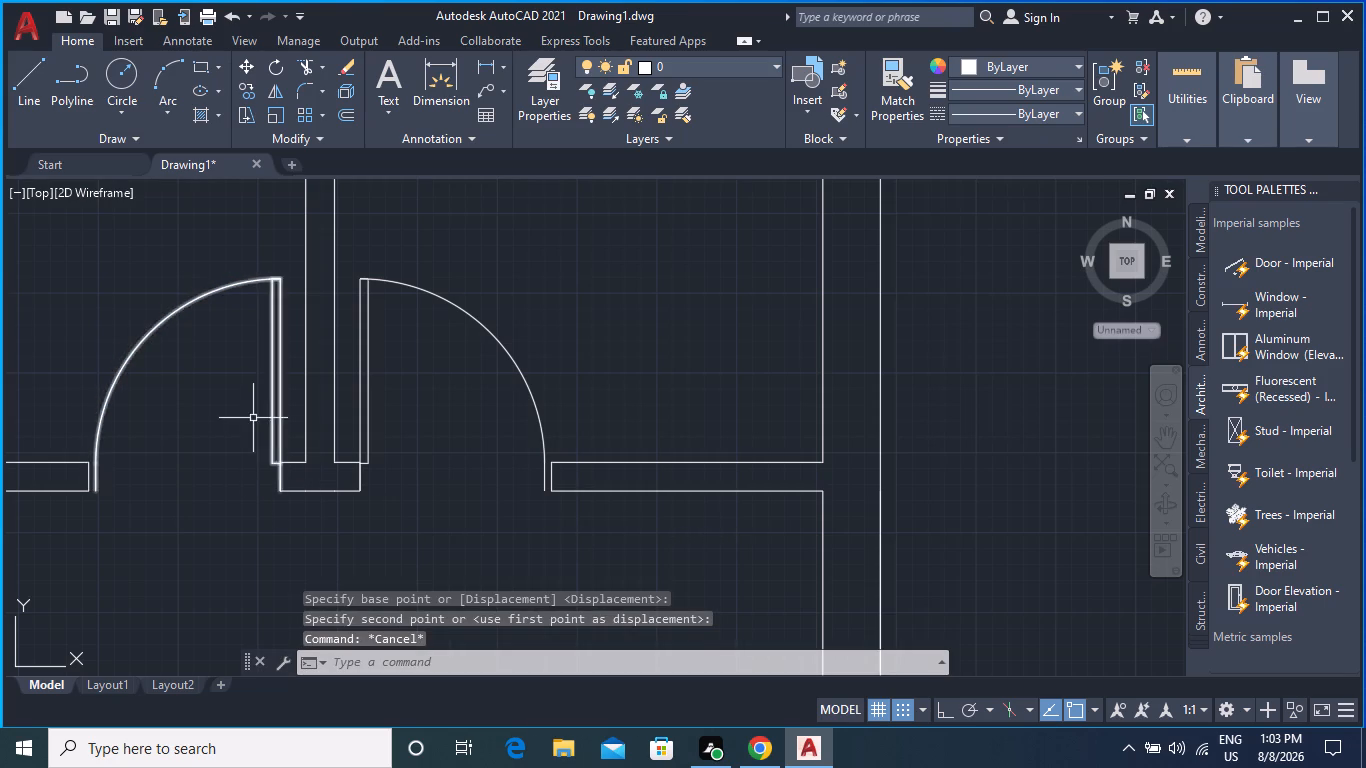
Scale the middle room's door up from its hinge-side lower corner so it spans the opening to the opposite jamb.
click(275, 450)
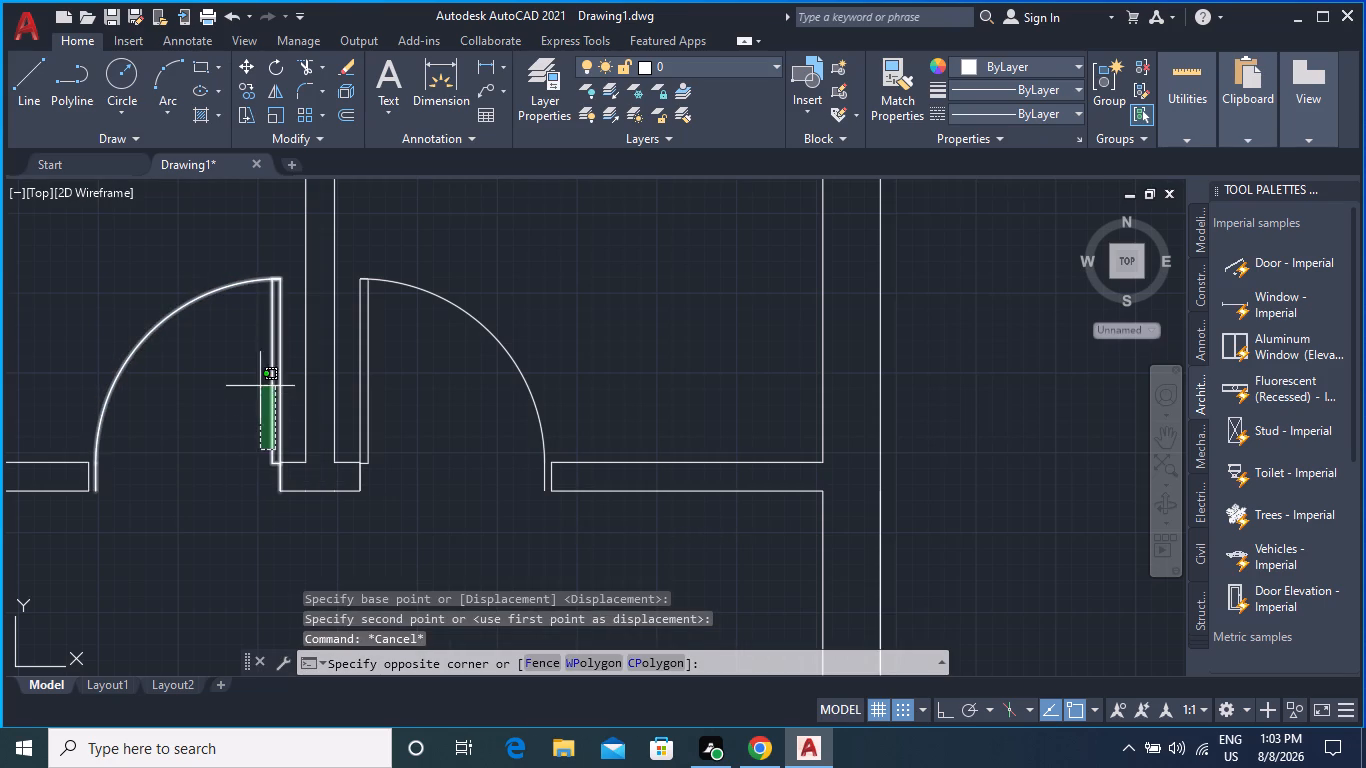
click(240, 366)
text(sca)
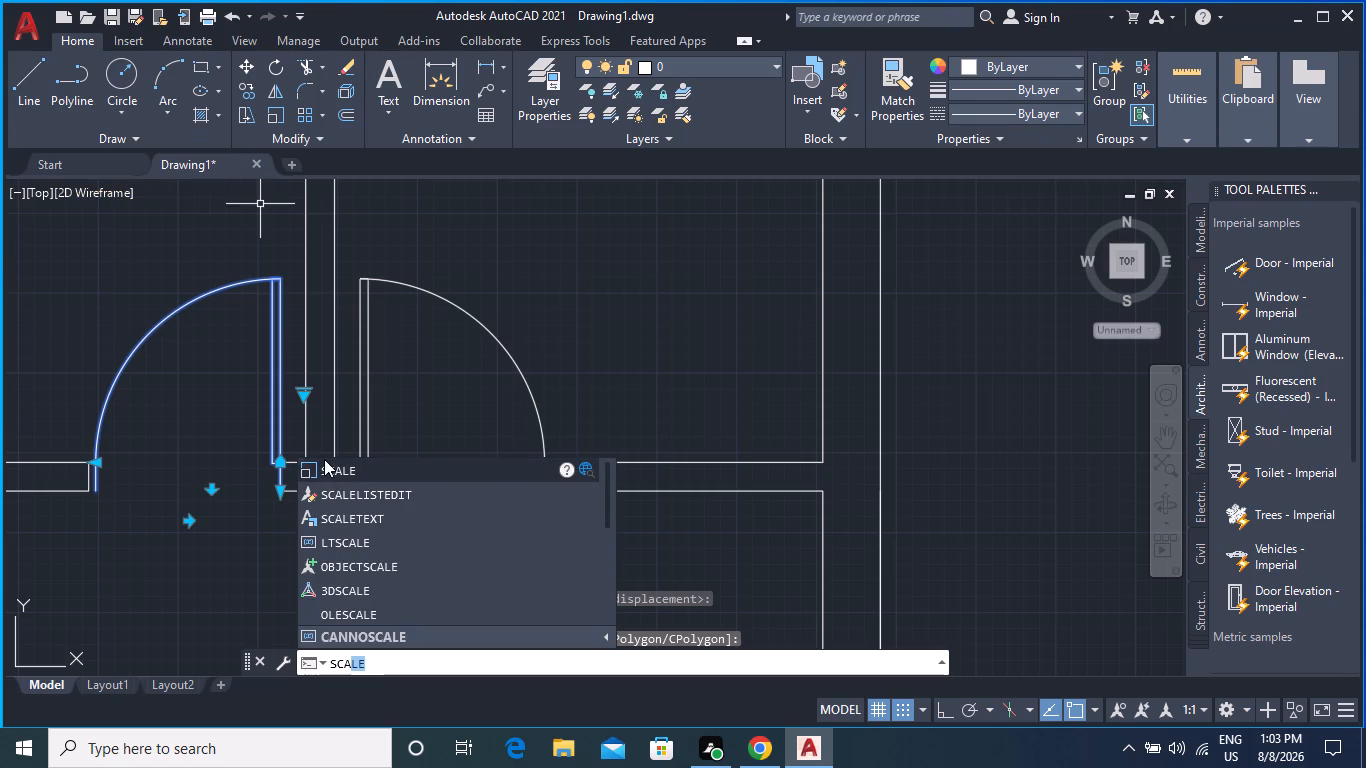
click(324, 464)
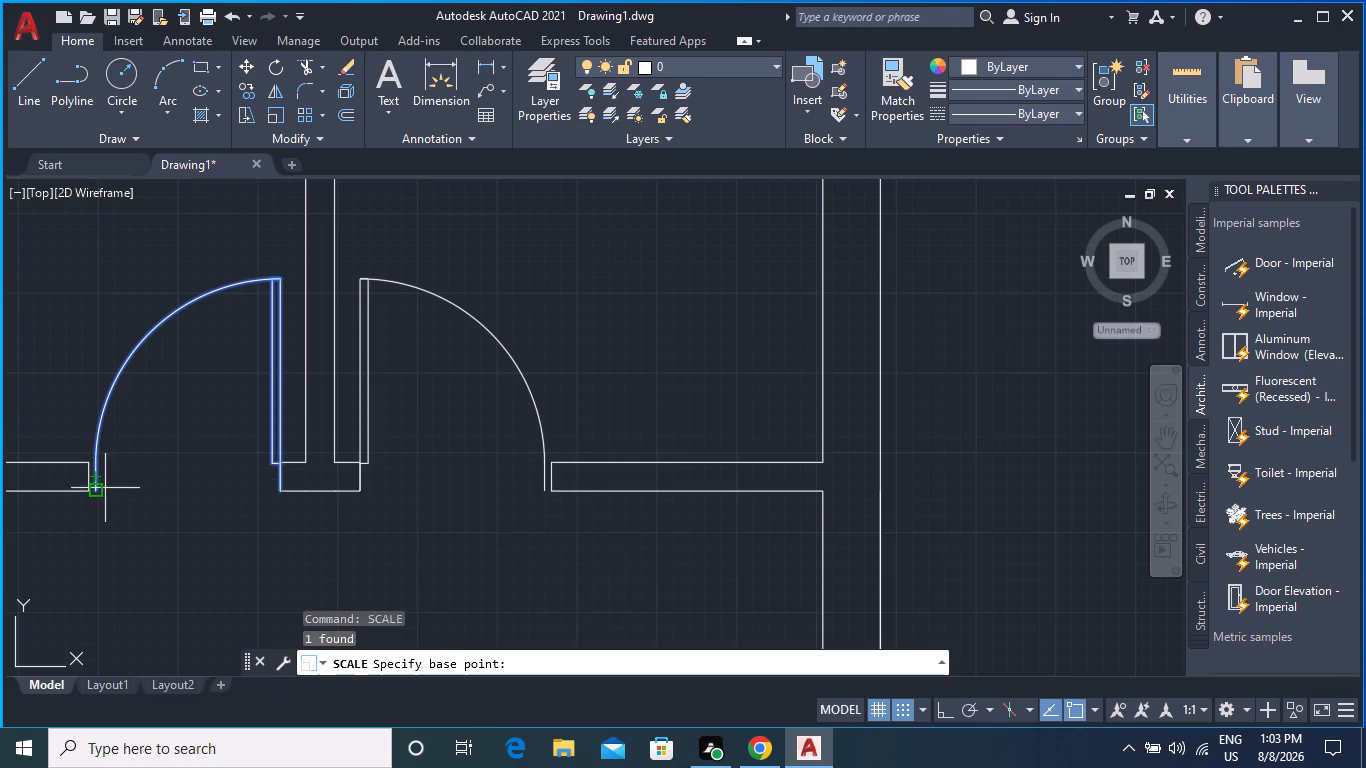
click(286, 496)
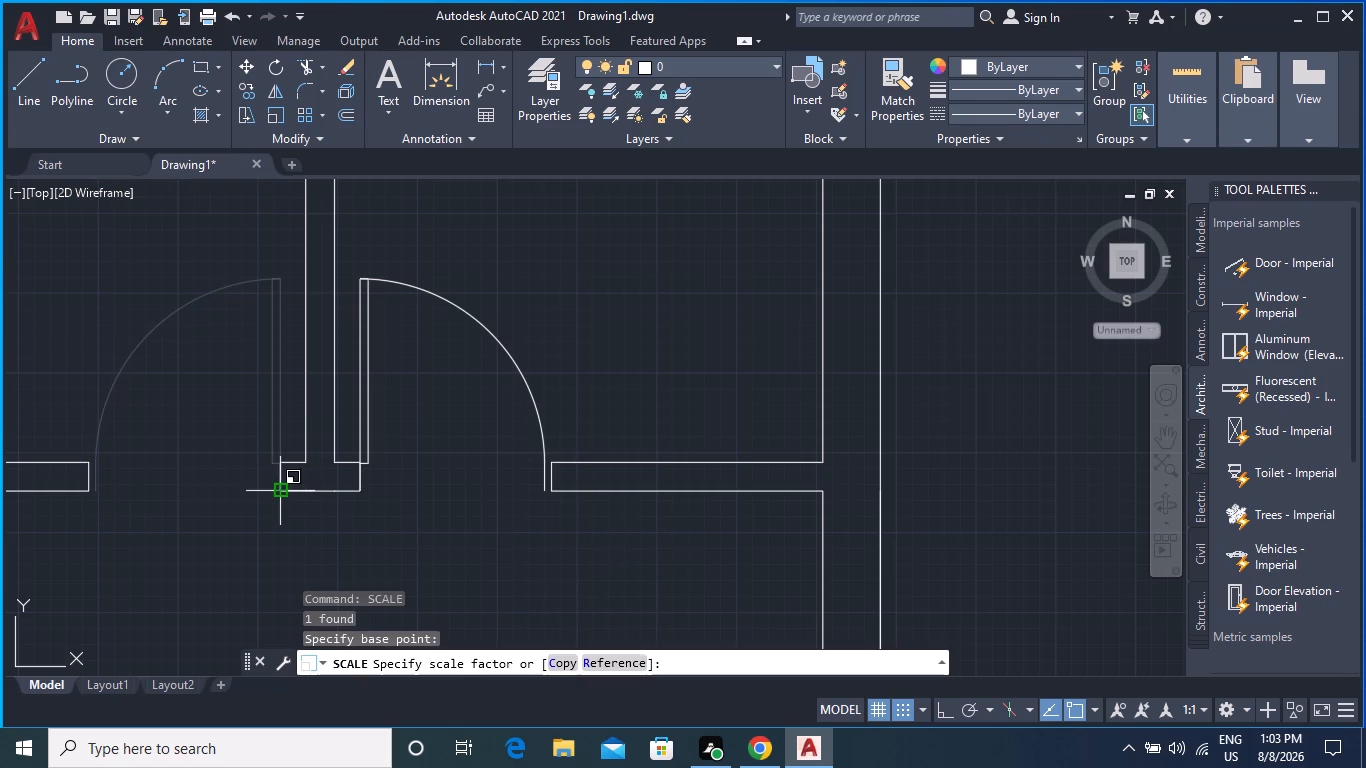
click(382, 533)
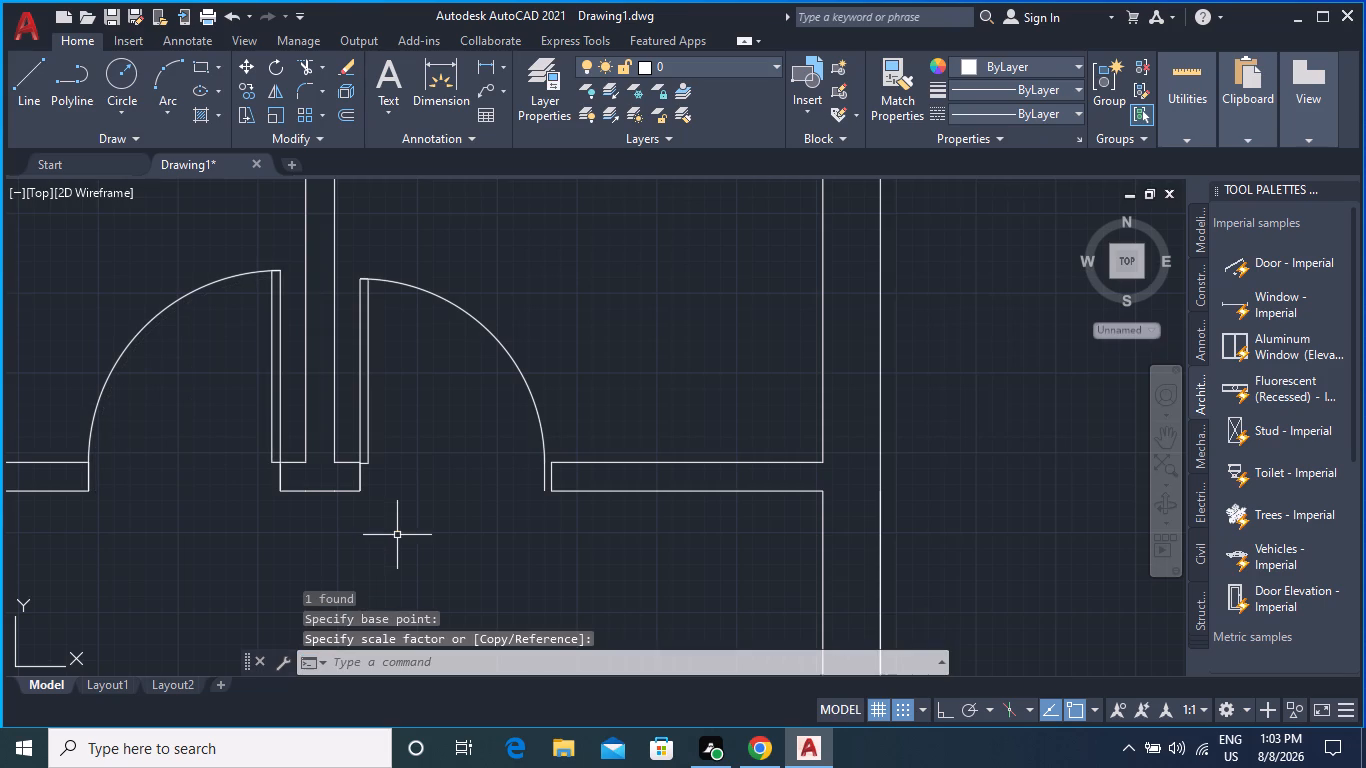
key(Escape)
key(Escape)
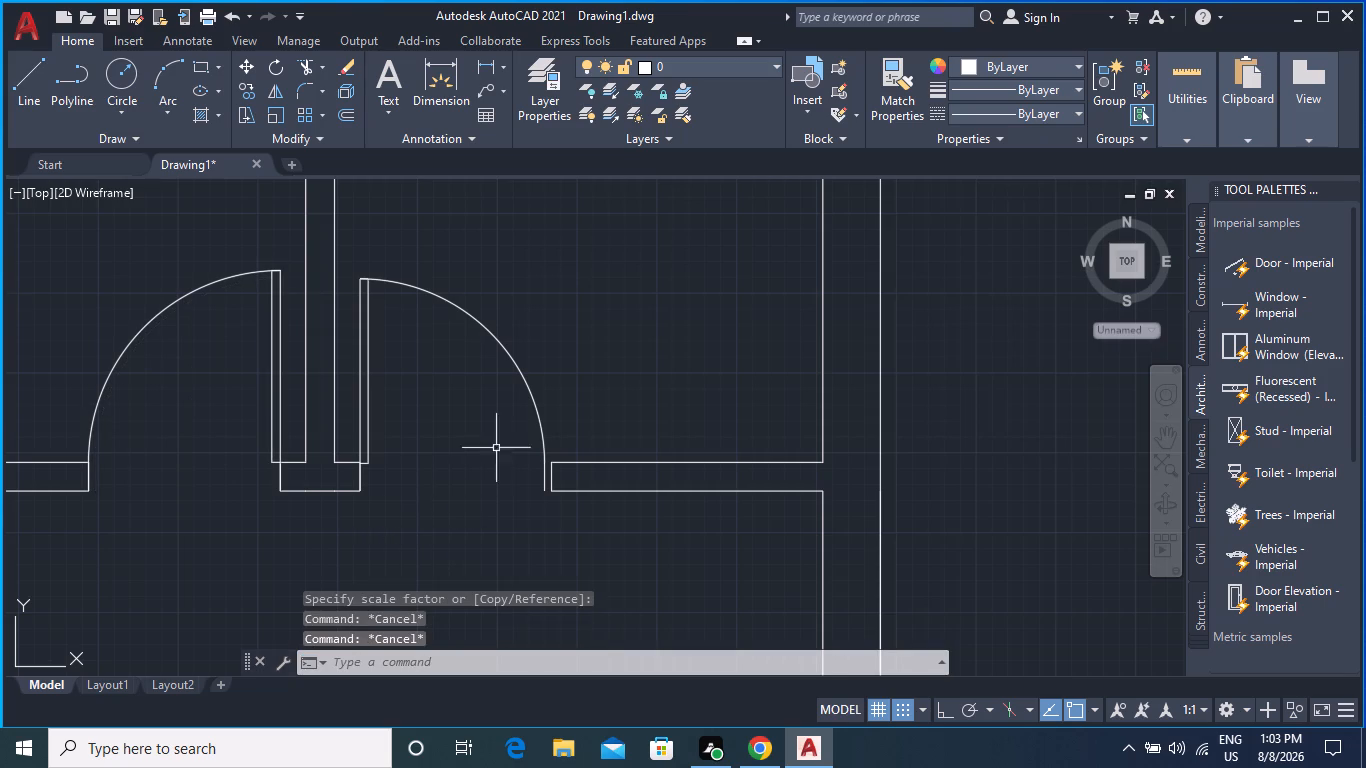
Set the swing of the right-hand room's door to Open 60º.
scroll(553, 363, down, 3)
middle_drag(550, 486, 546, 430)
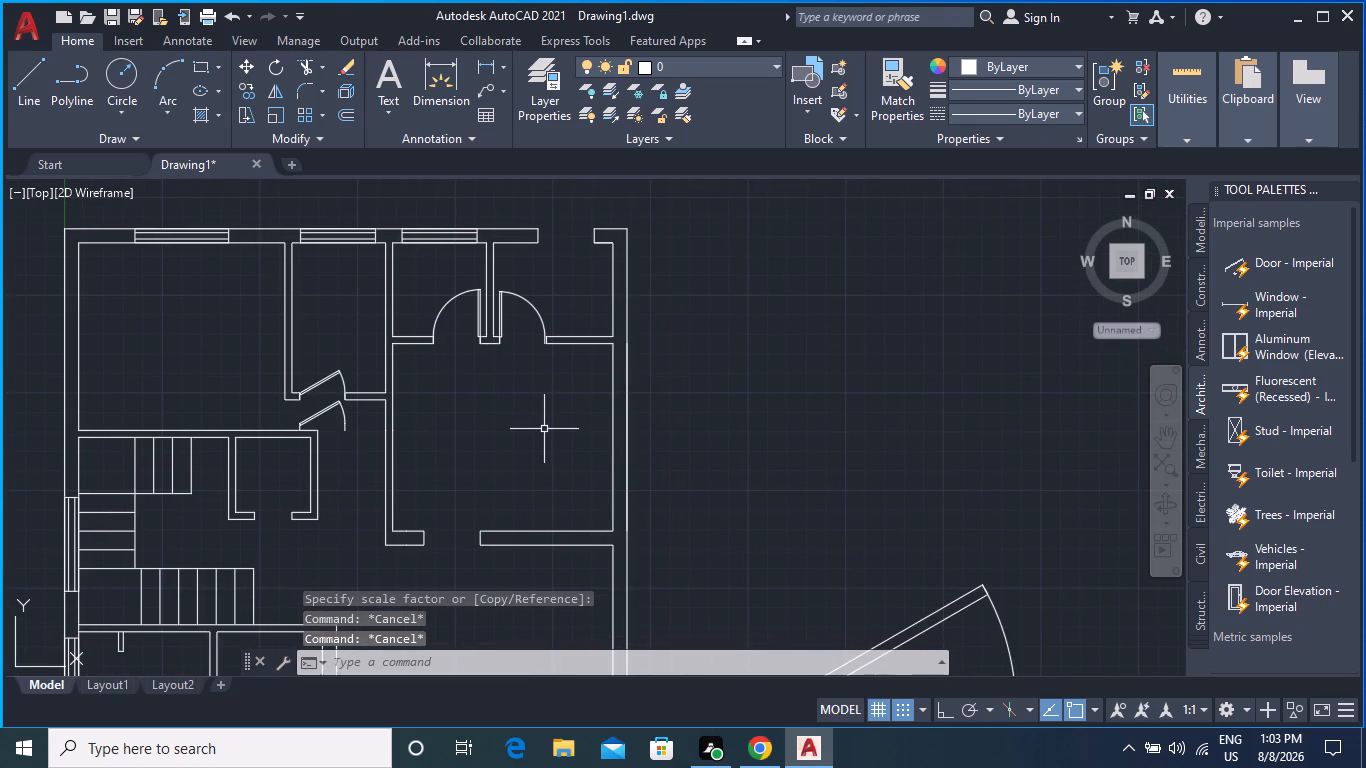
scroll(520, 308, up, 1)
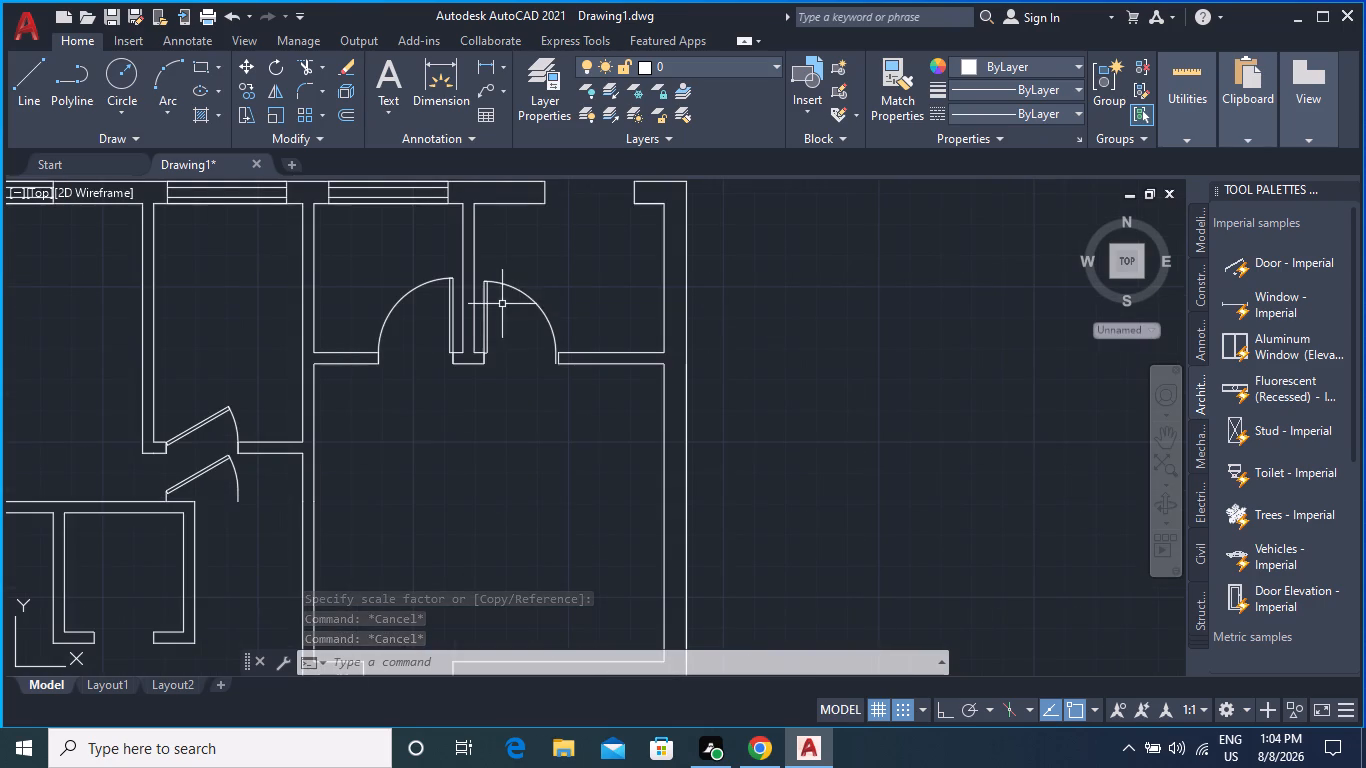
click(485, 315)
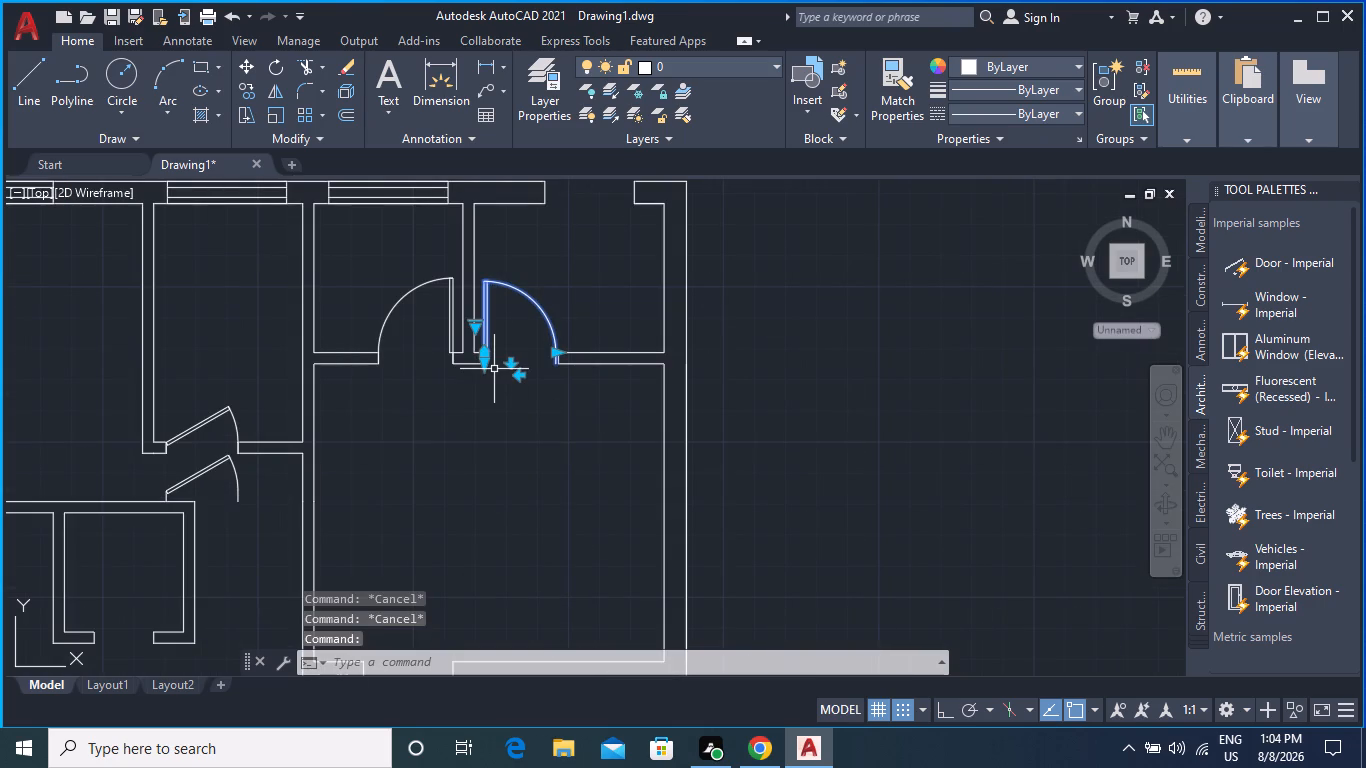
click(485, 366)
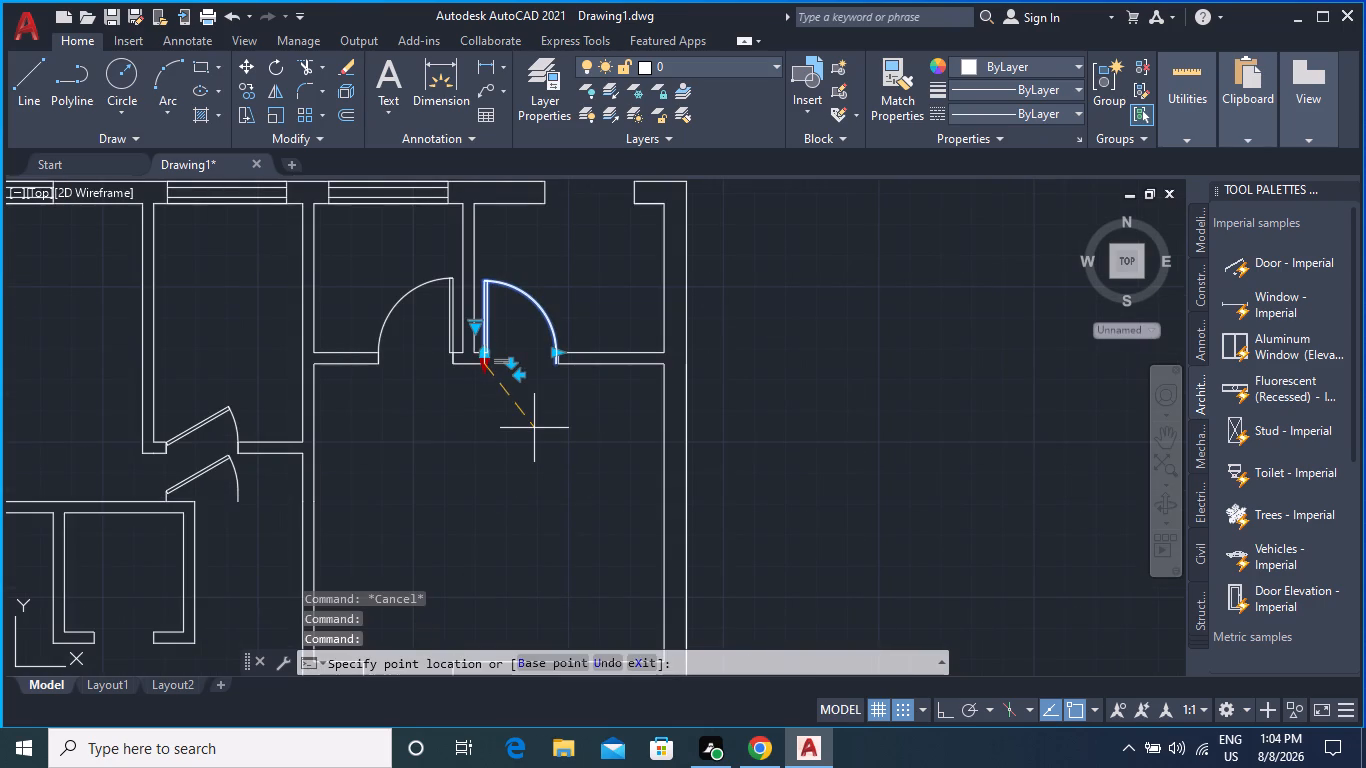
key(Escape)
scroll(485, 325, up, 3)
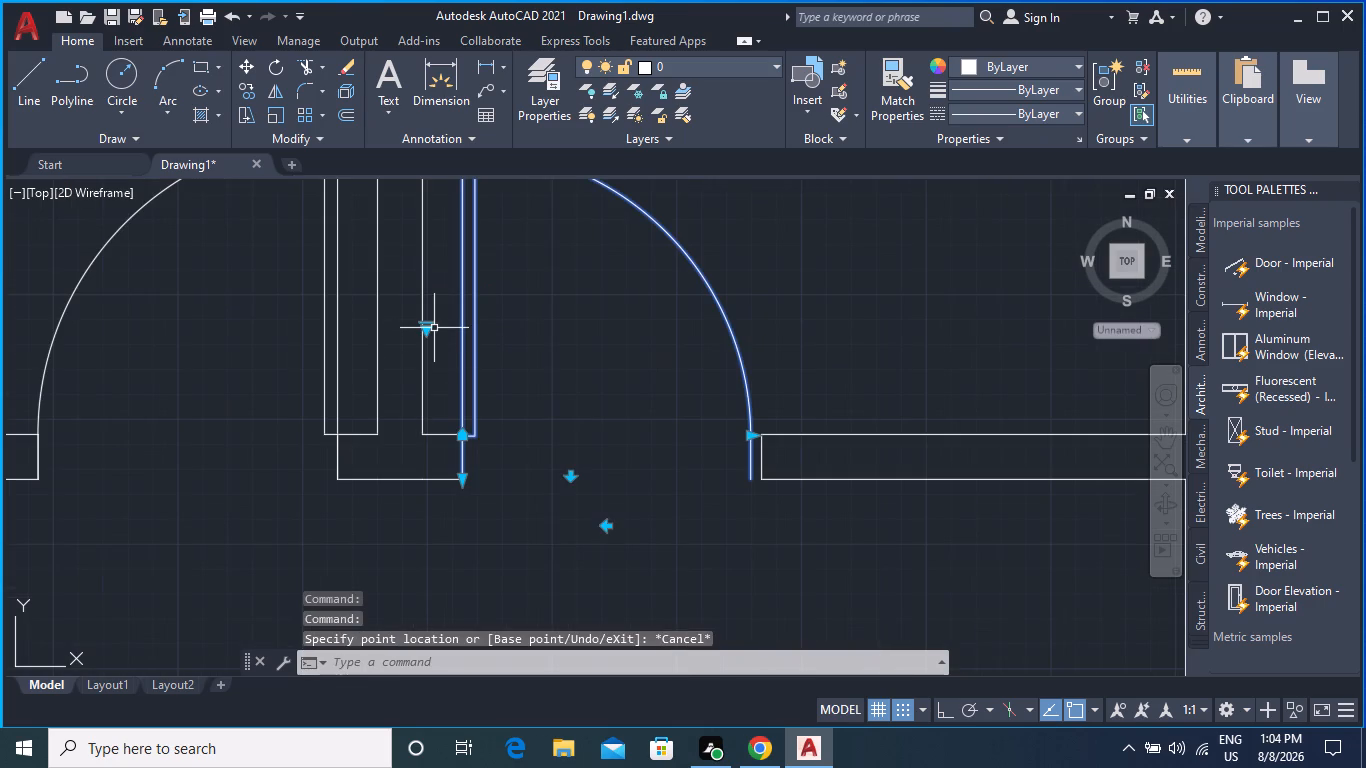
double_click(428, 328)
click(508, 383)
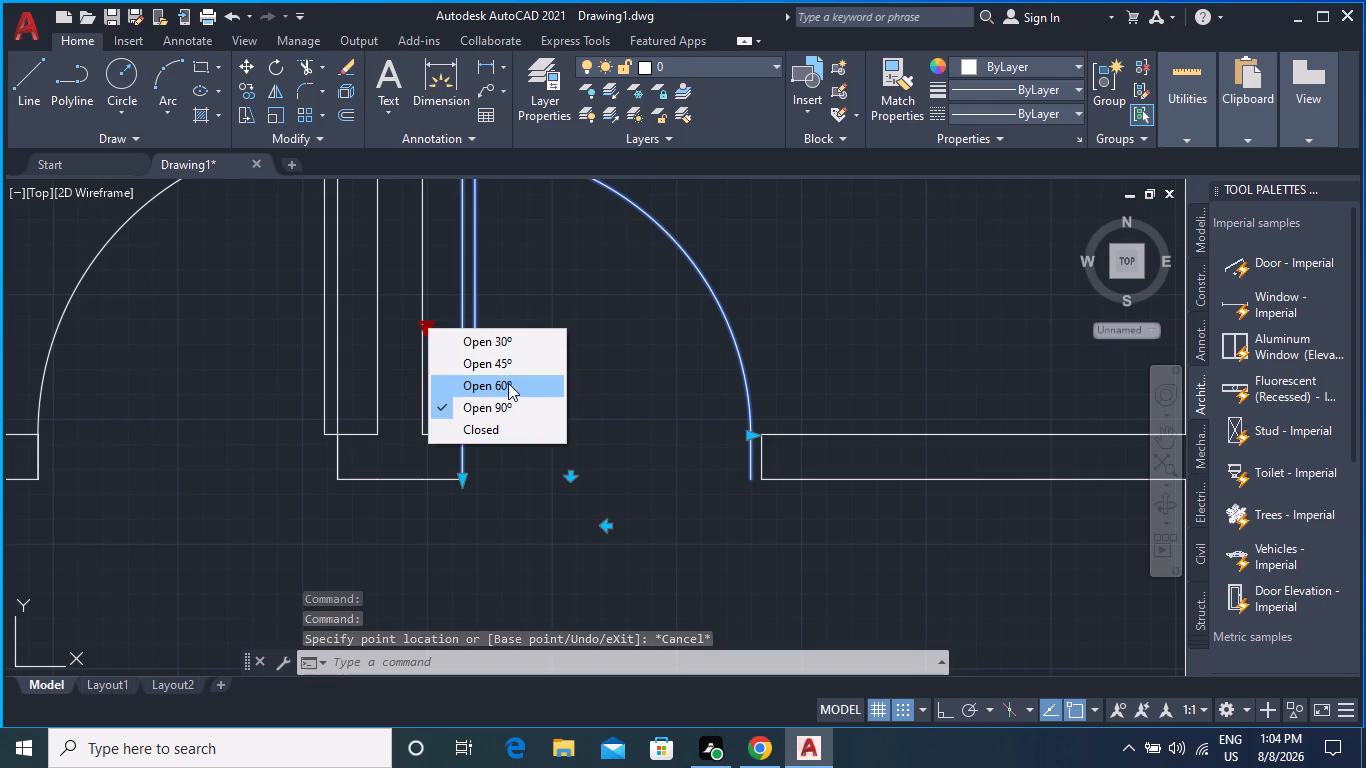
scroll(219, 383, down, 2)
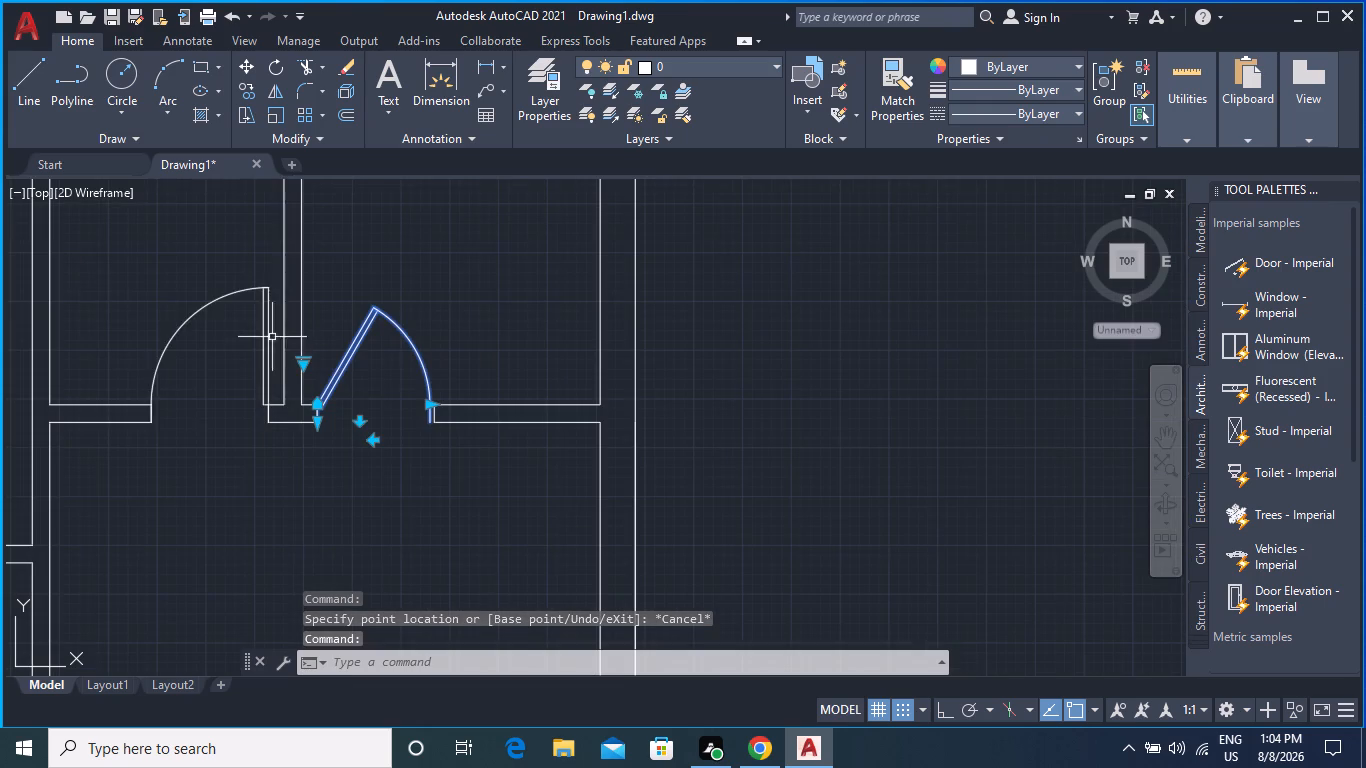
Set the swing of the middle room's door to Open 60º.
click(267, 339)
click(283, 359)
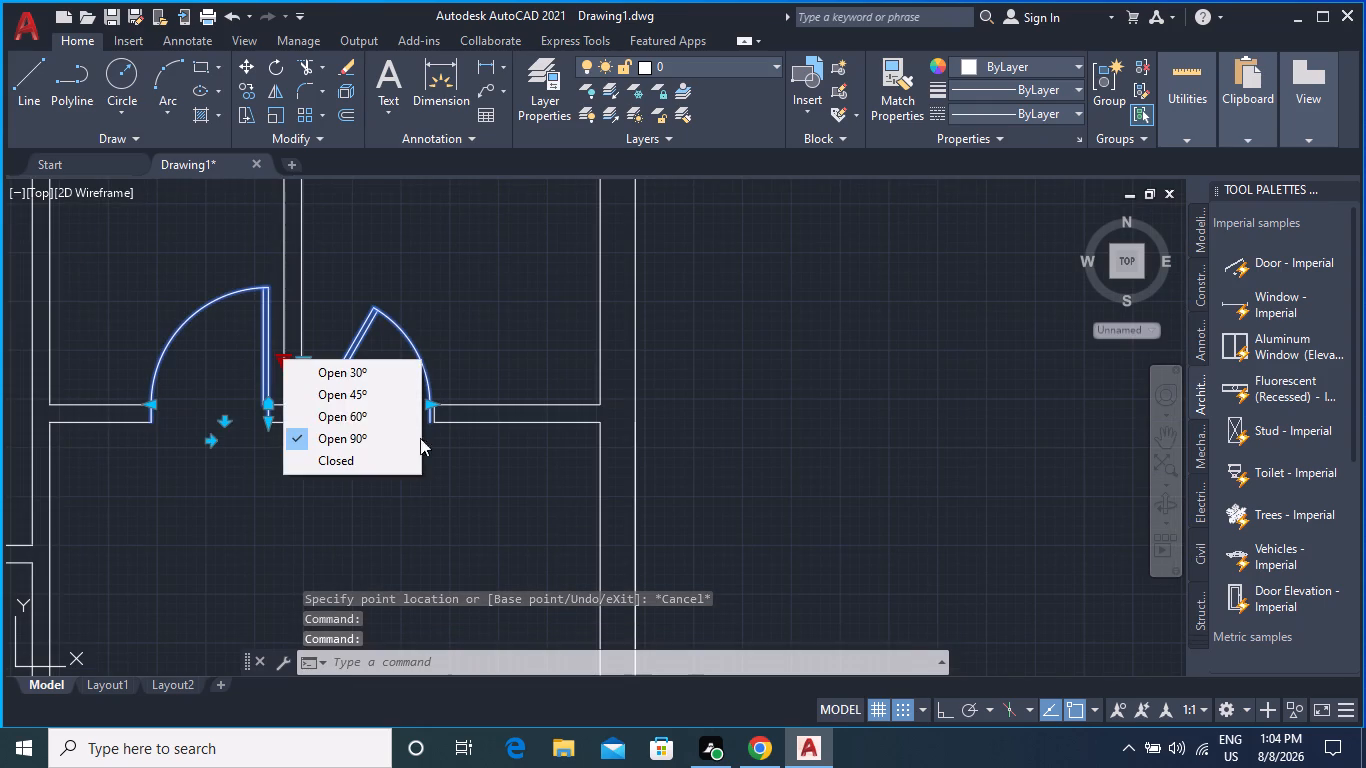
click(357, 419)
Set the swing of the left-hand room's door, above the loose door copy, to Open 60º.
scroll(368, 476, down, 1)
middle_drag(353, 490, 494, 401)
middle_drag(435, 439, 547, 387)
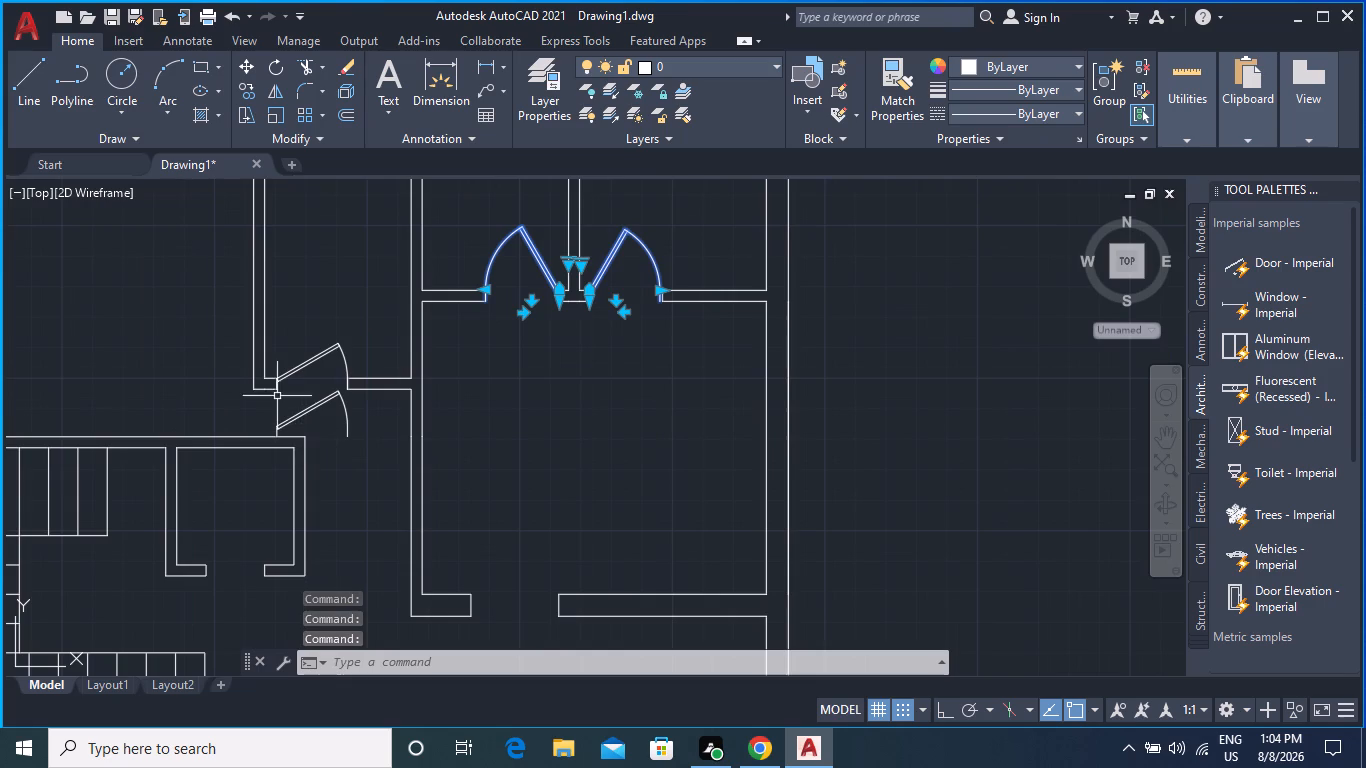
scroll(274, 386, up, 2)
click(301, 347)
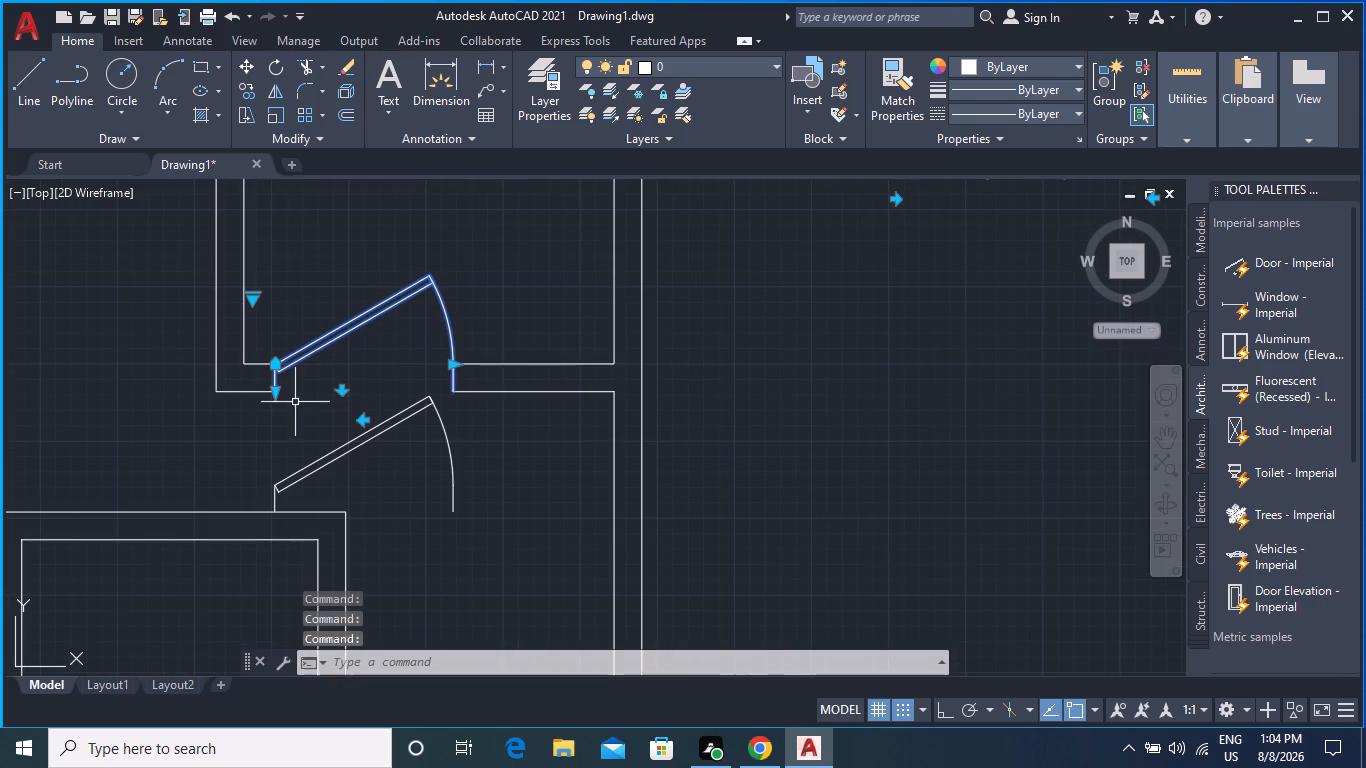
click(252, 297)
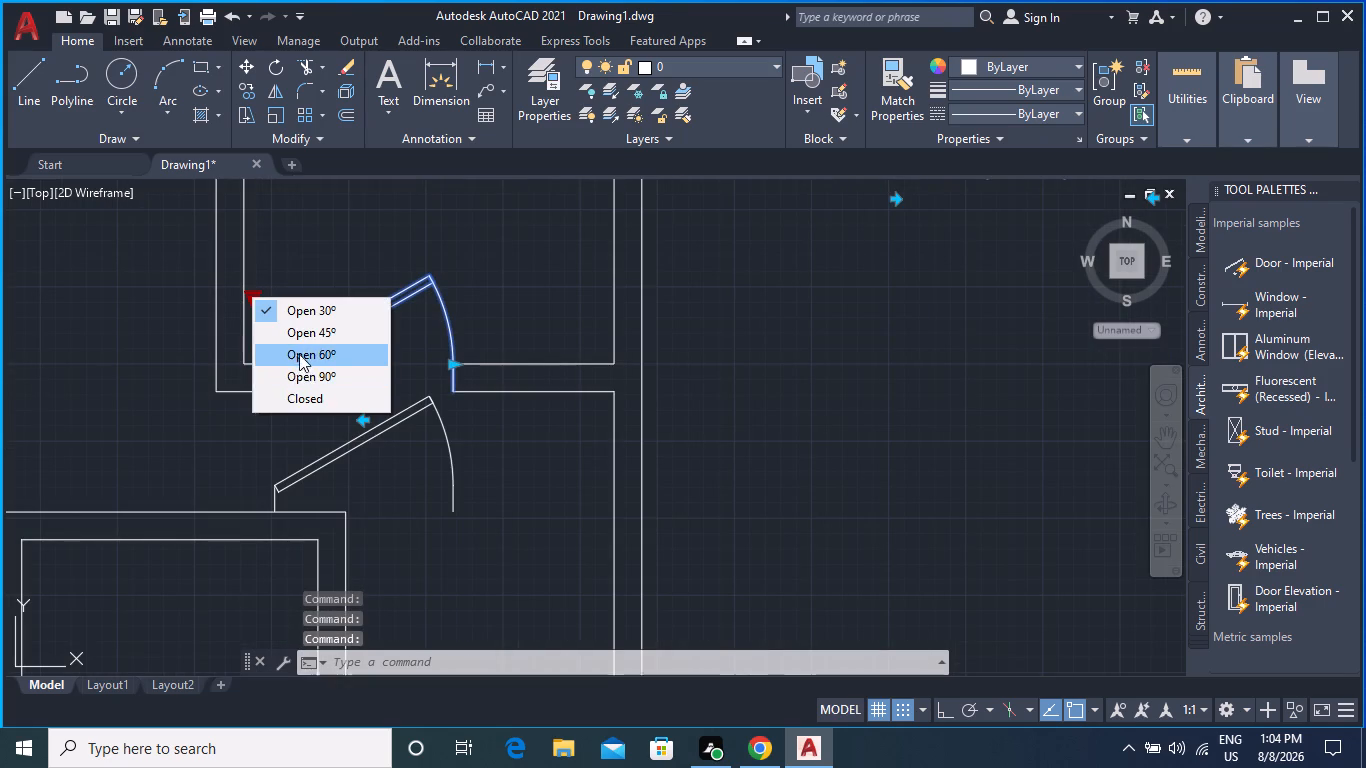
click(299, 353)
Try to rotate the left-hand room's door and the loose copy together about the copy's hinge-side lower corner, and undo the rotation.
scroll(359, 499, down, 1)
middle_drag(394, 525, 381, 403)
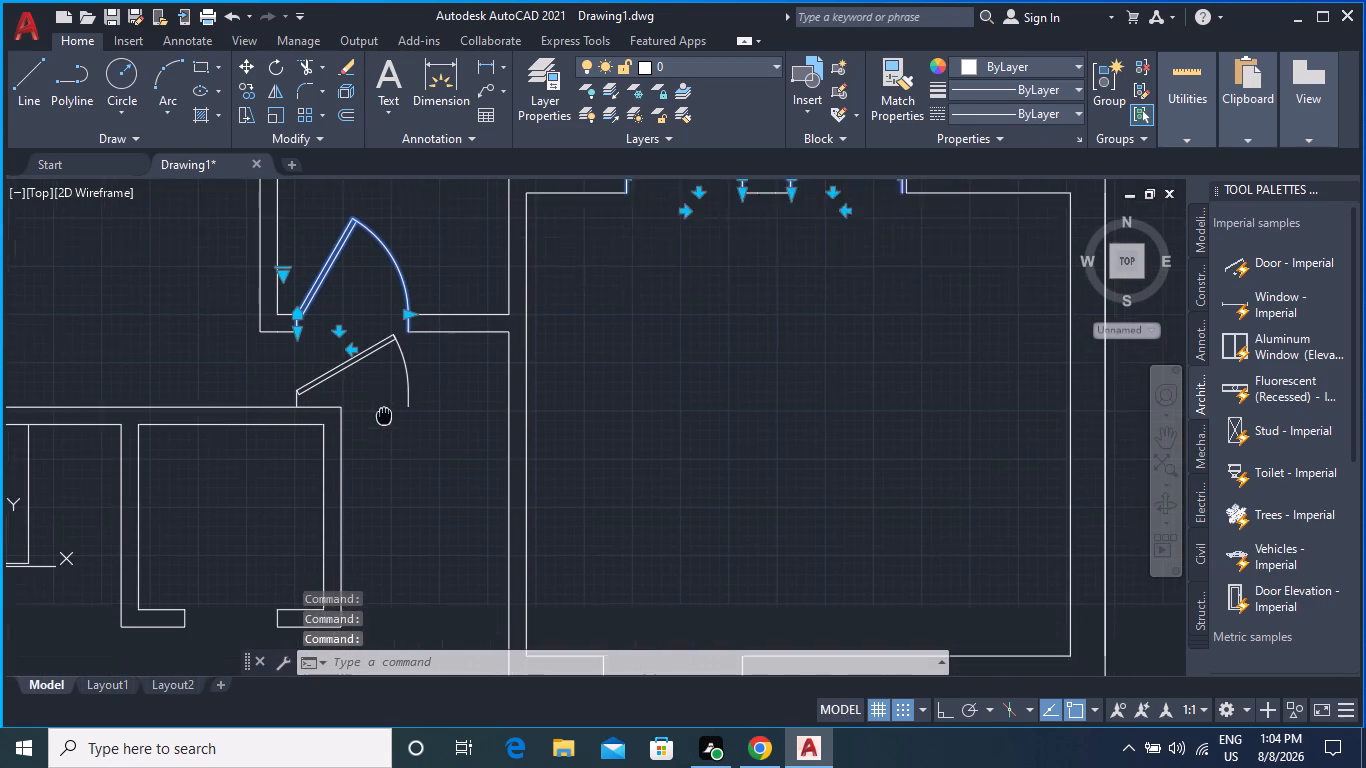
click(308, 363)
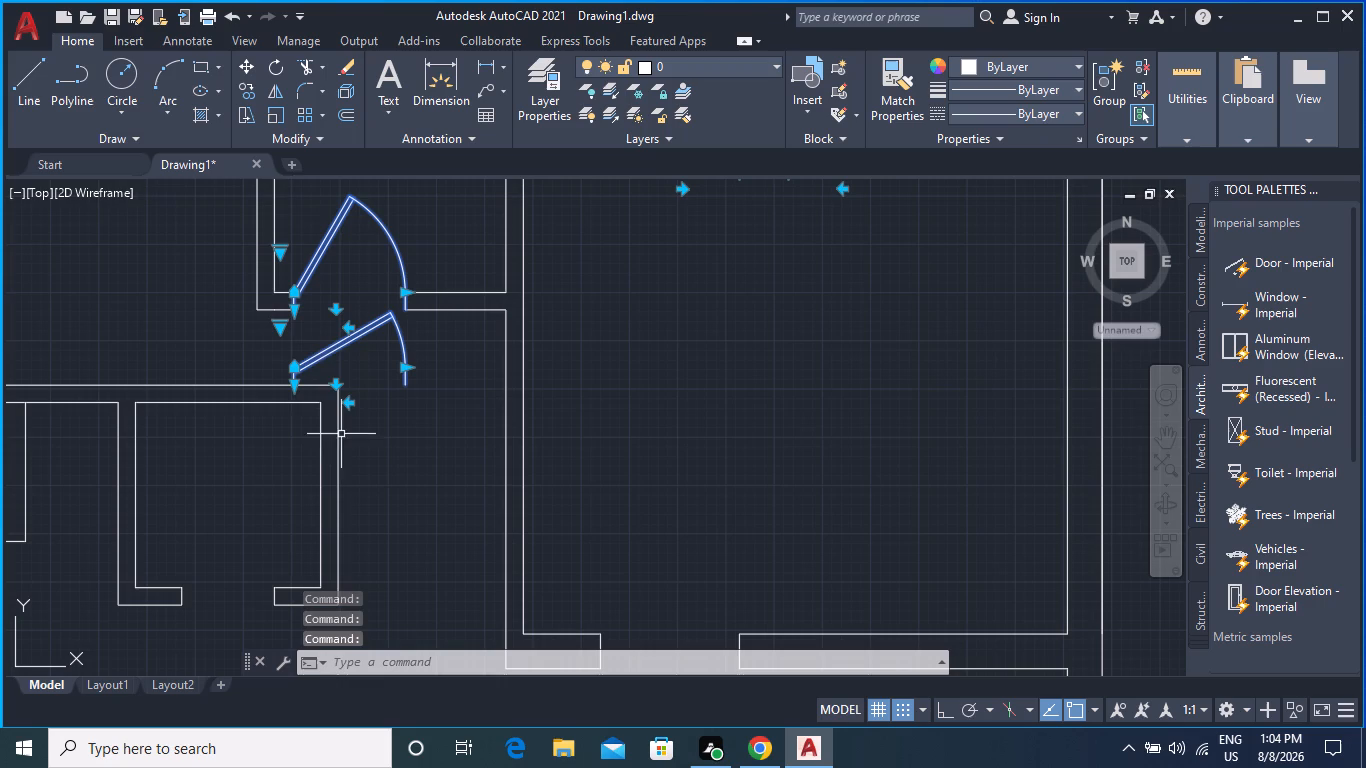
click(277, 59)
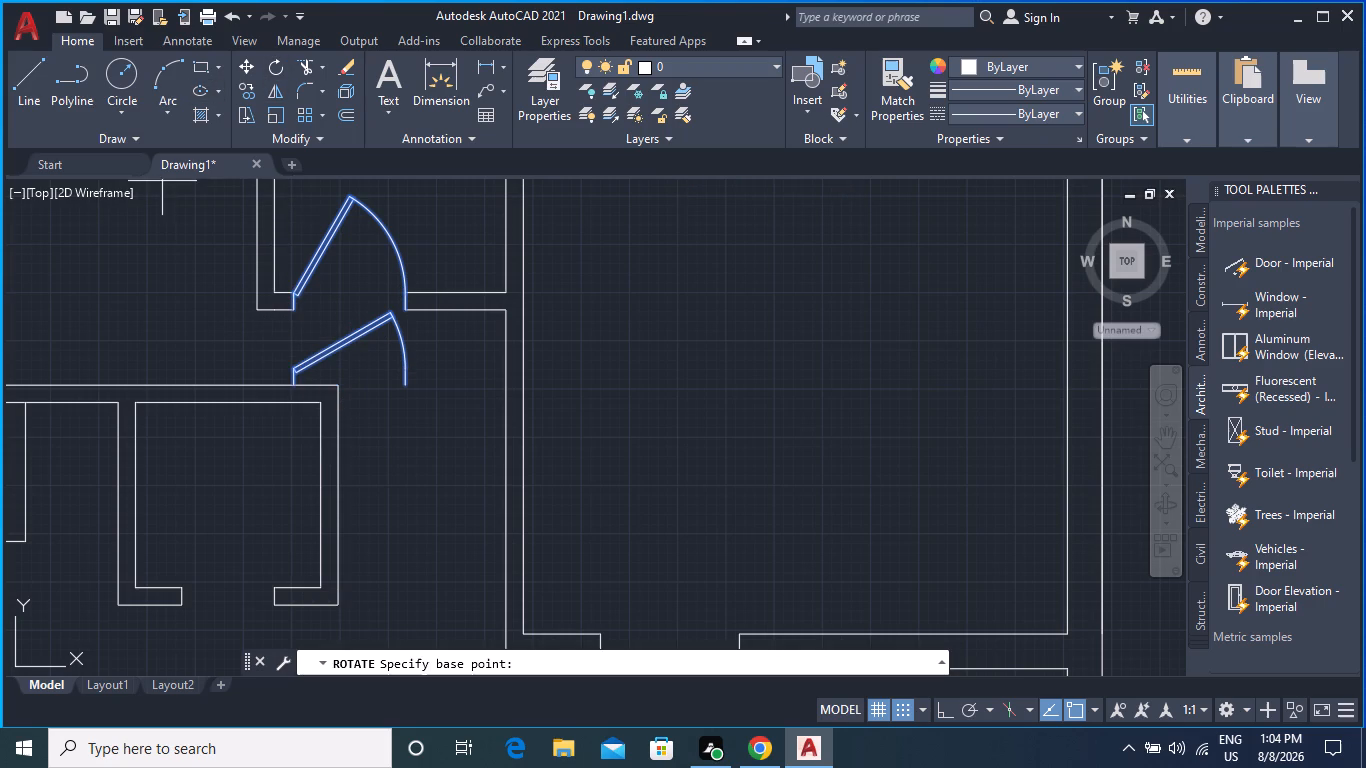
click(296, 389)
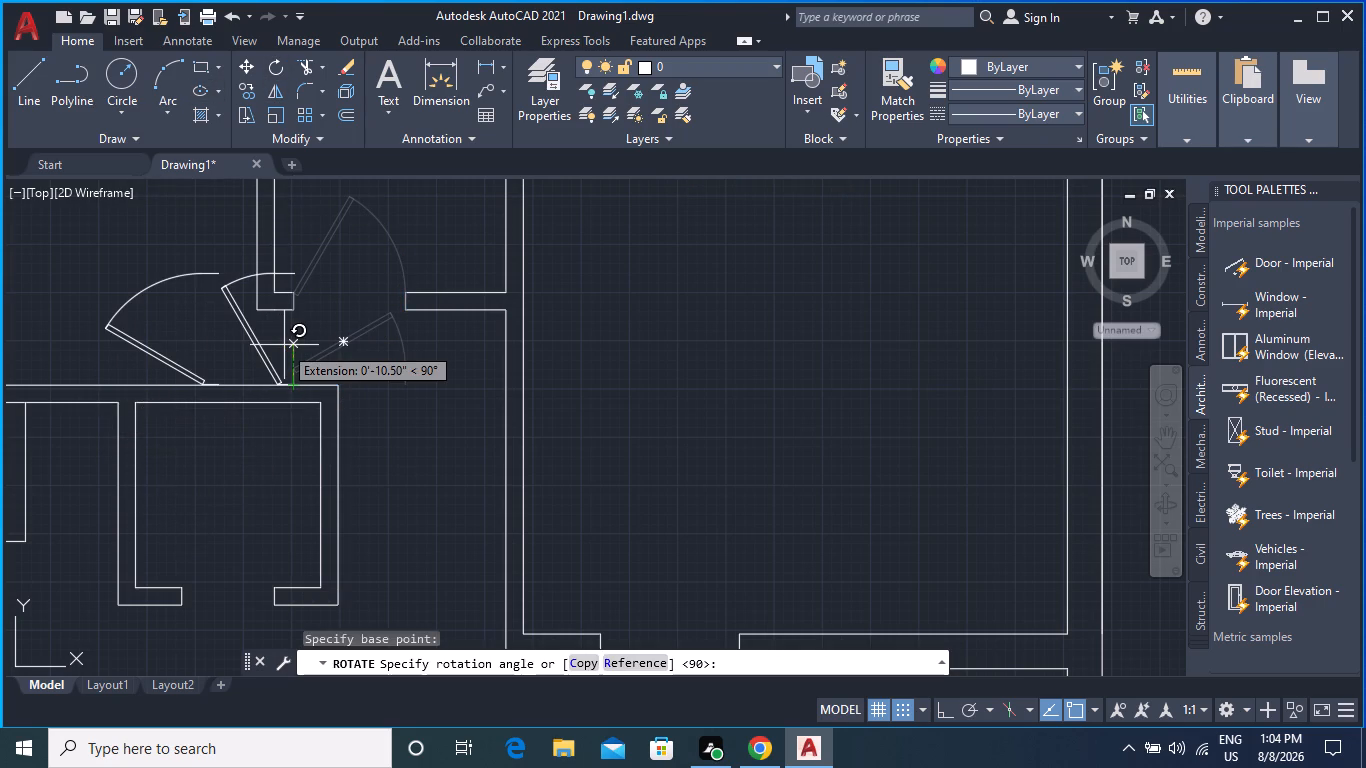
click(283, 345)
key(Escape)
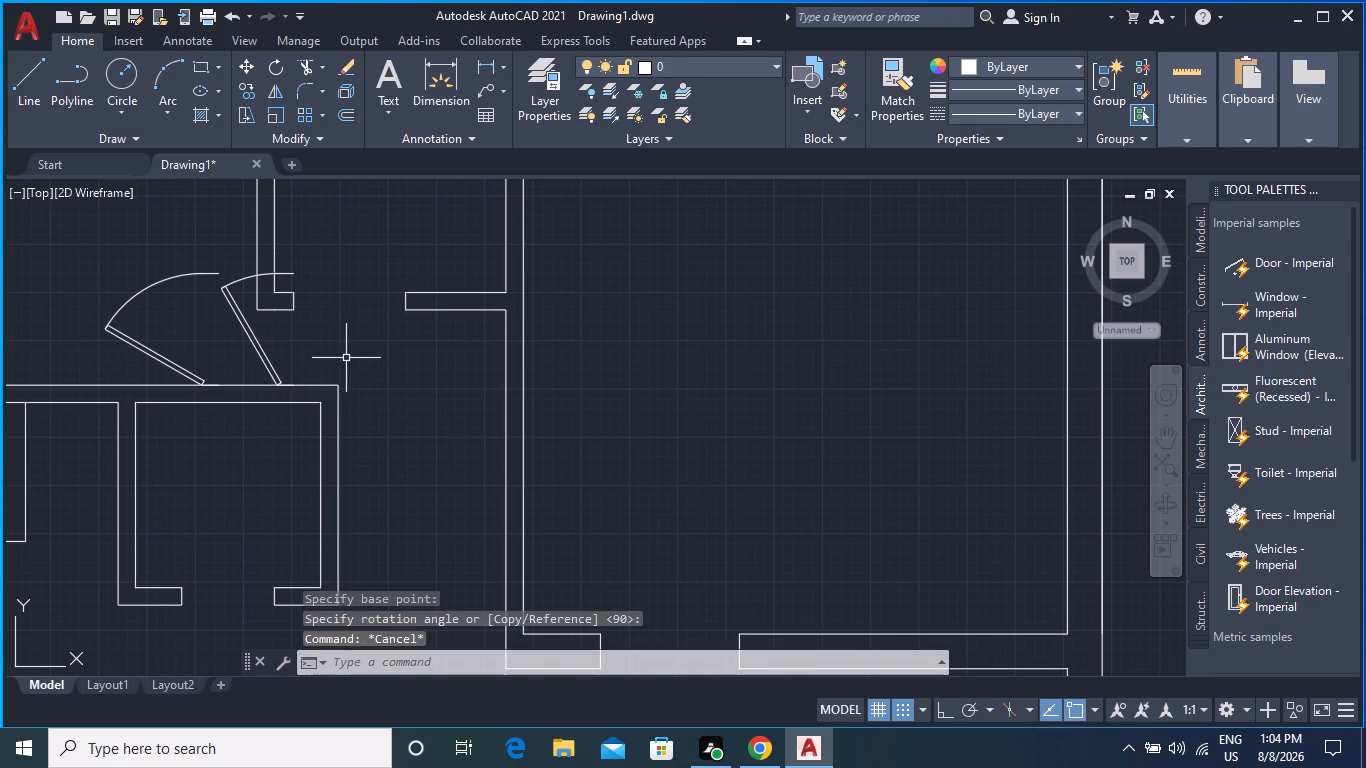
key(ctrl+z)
Rotate only the loose door copy 90° counterclockwise about its hinge-side lower corner on the small room's upper wall.
click(296, 367)
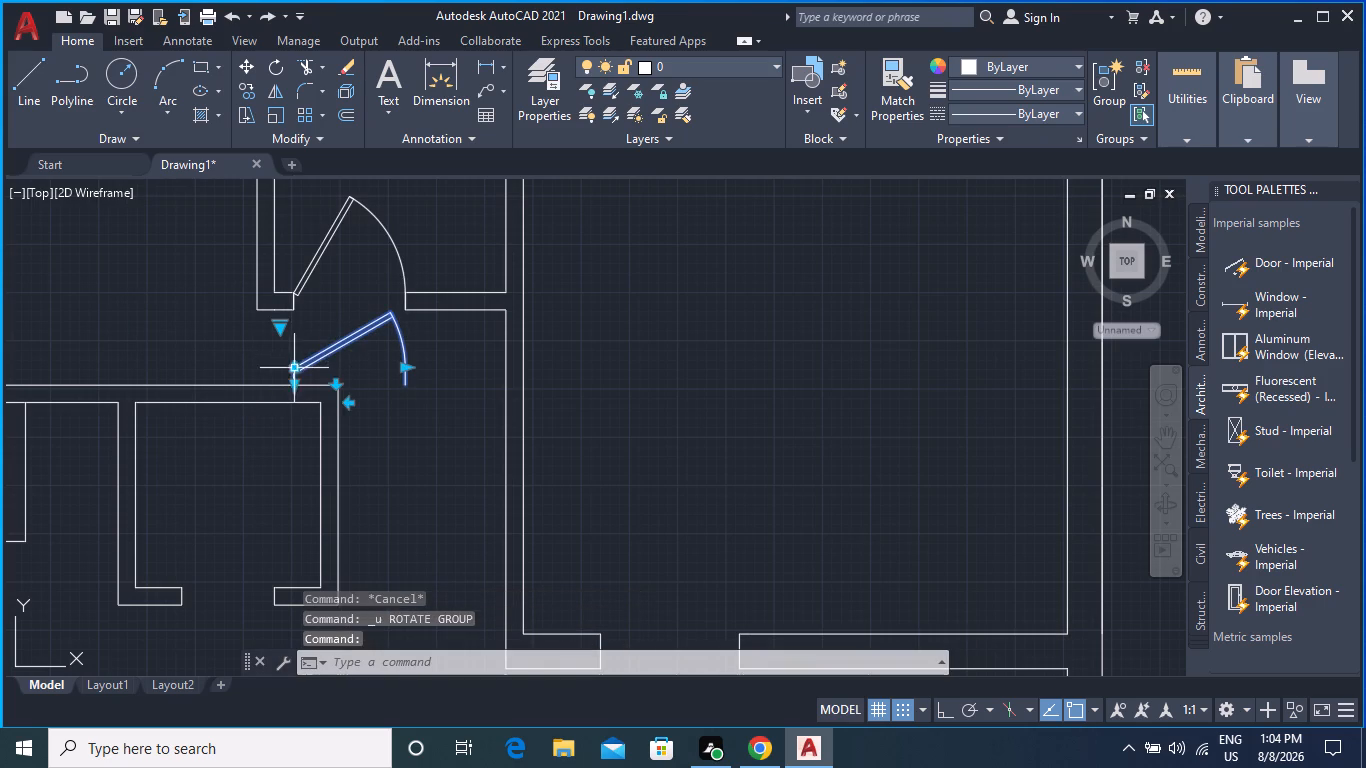
click(278, 67)
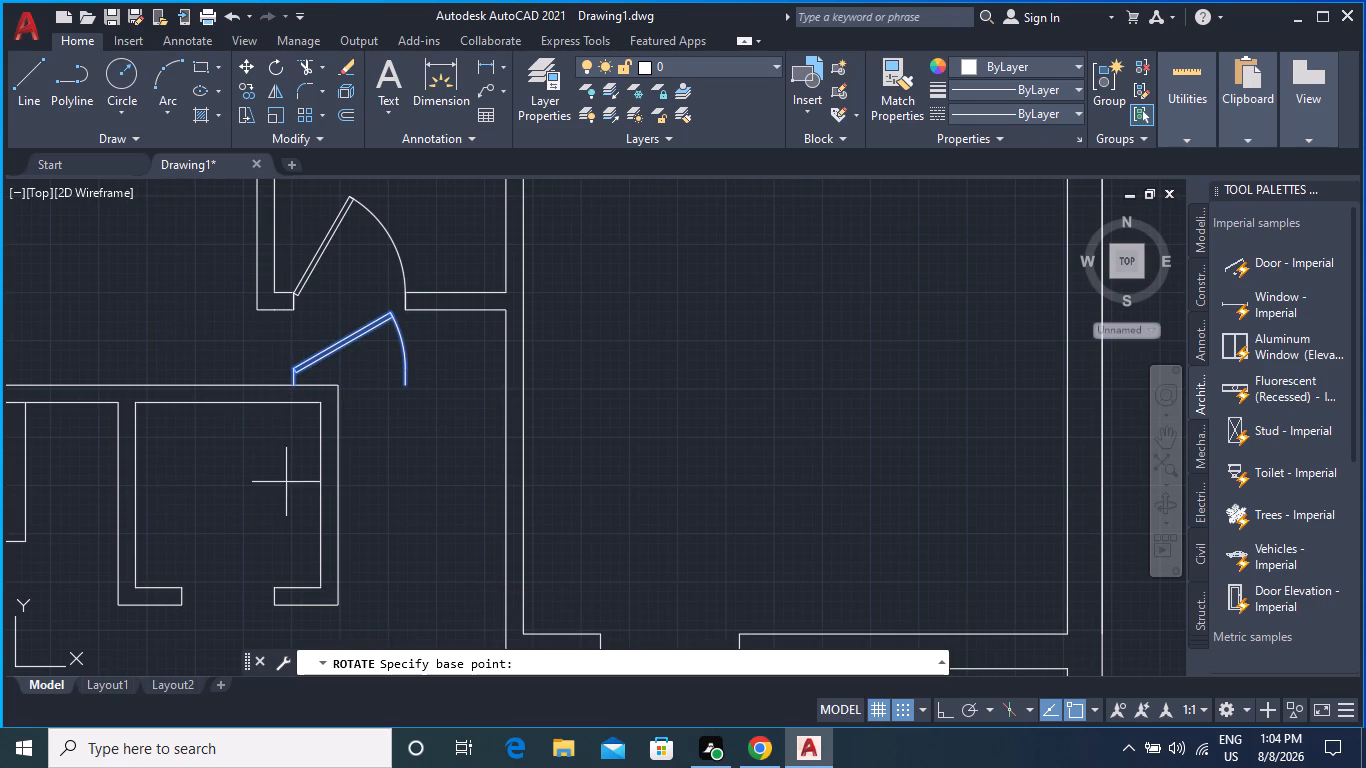
click(291, 379)
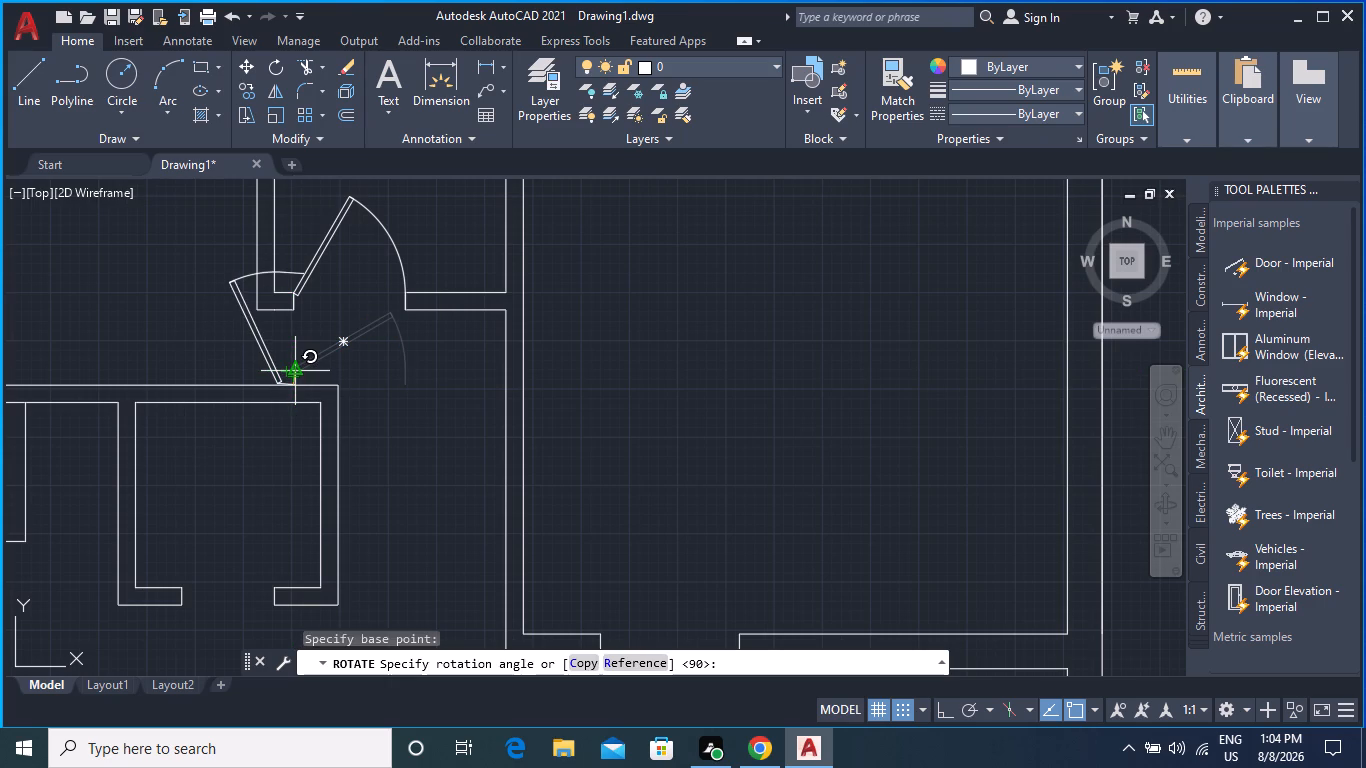
scroll(291, 368, up, 2)
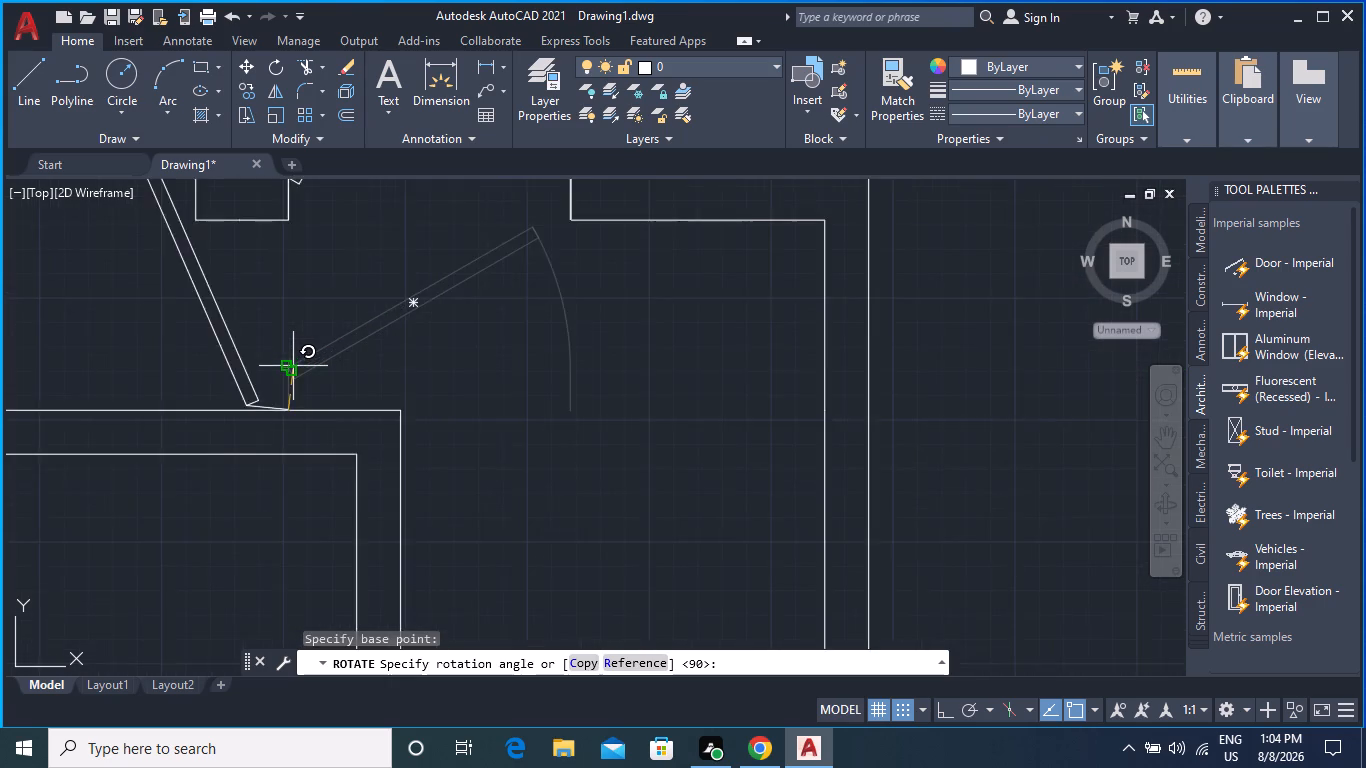
scroll(291, 368, up, 1)
double_click(283, 375)
scroll(464, 400, down, 2)
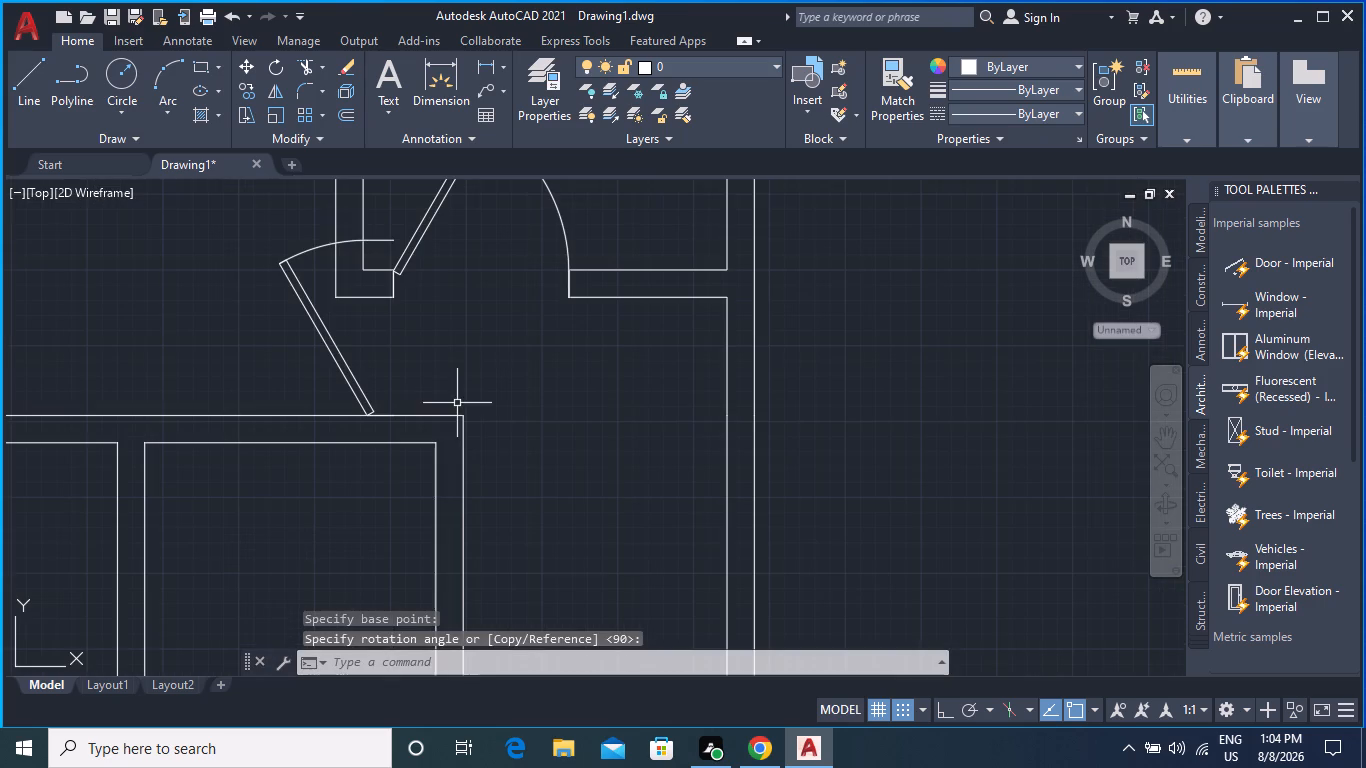
Move the rotated door along the small room's upper wall, from its outer jamb corner to its leaf's hinge corner.
scroll(407, 389, down, 1)
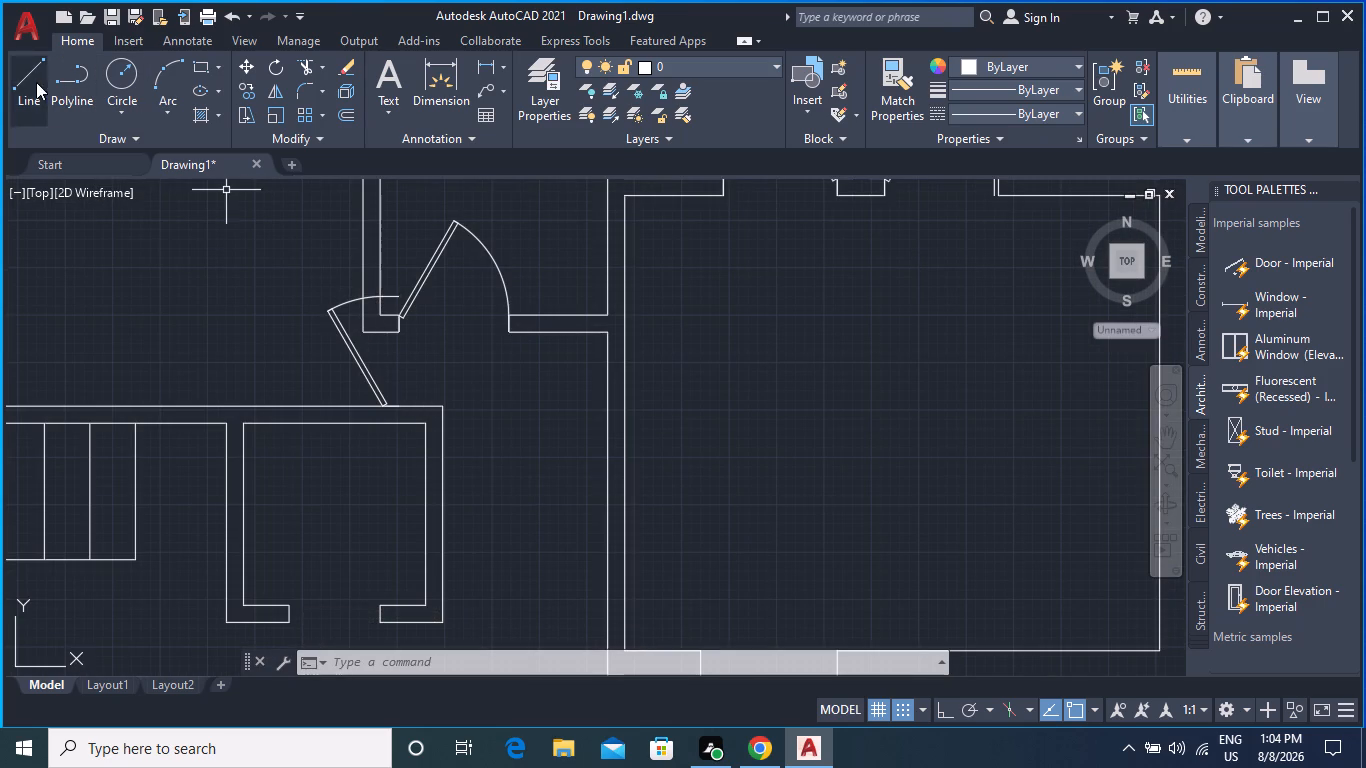
click(363, 363)
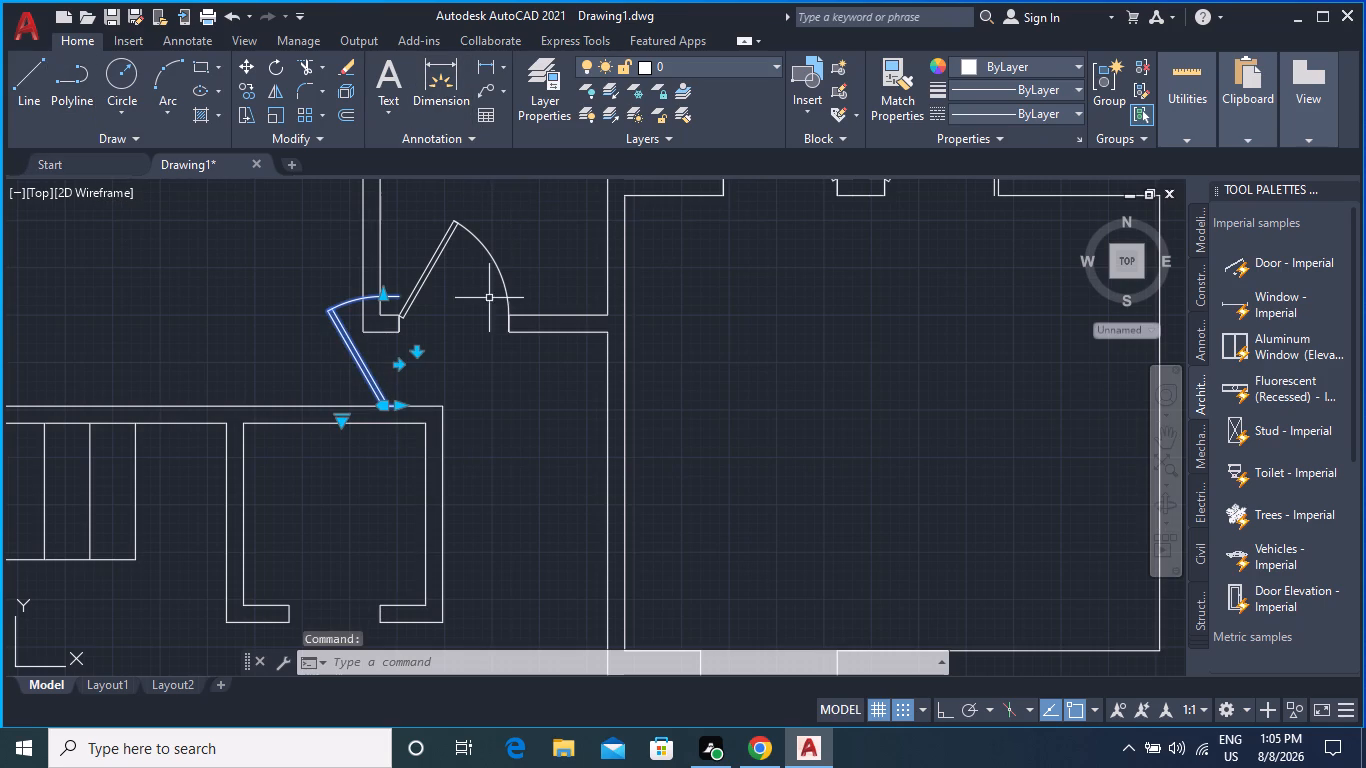
click(253, 71)
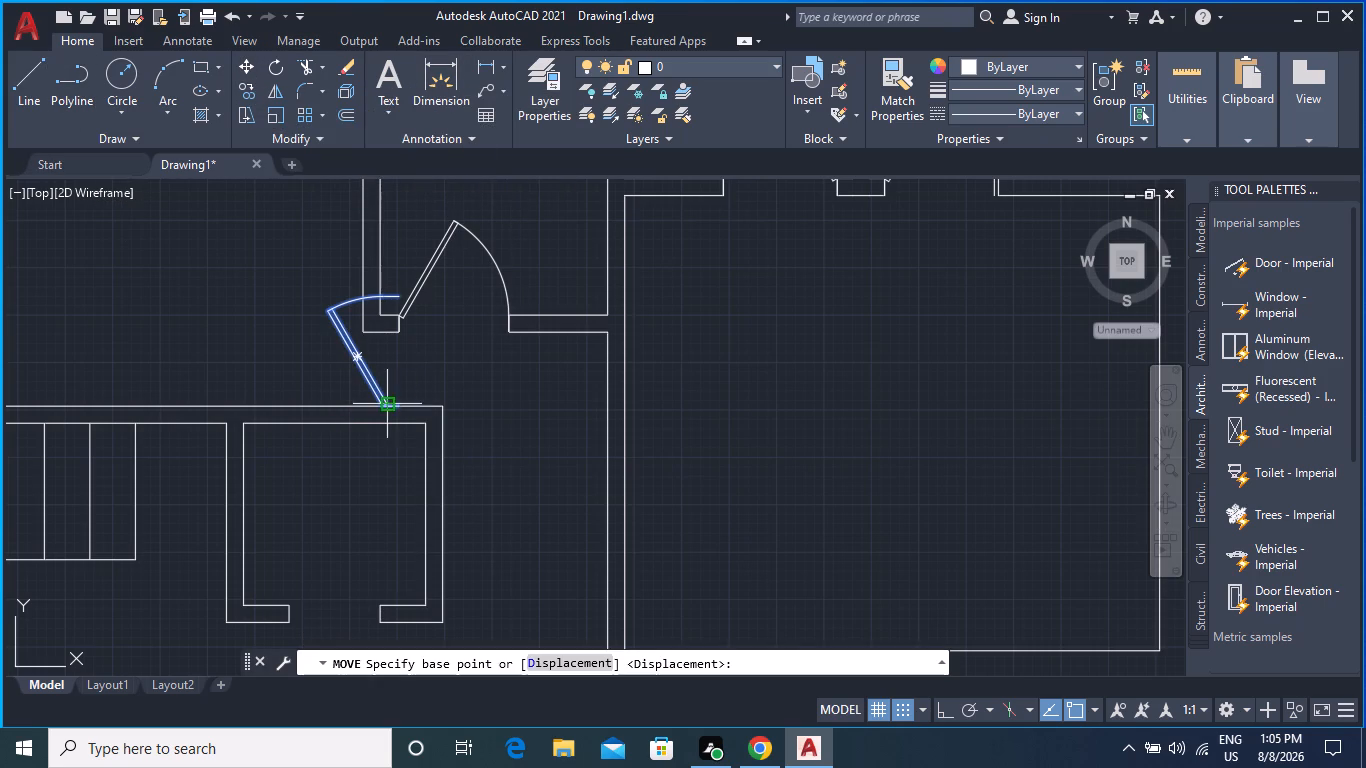
scroll(389, 415, up, 2)
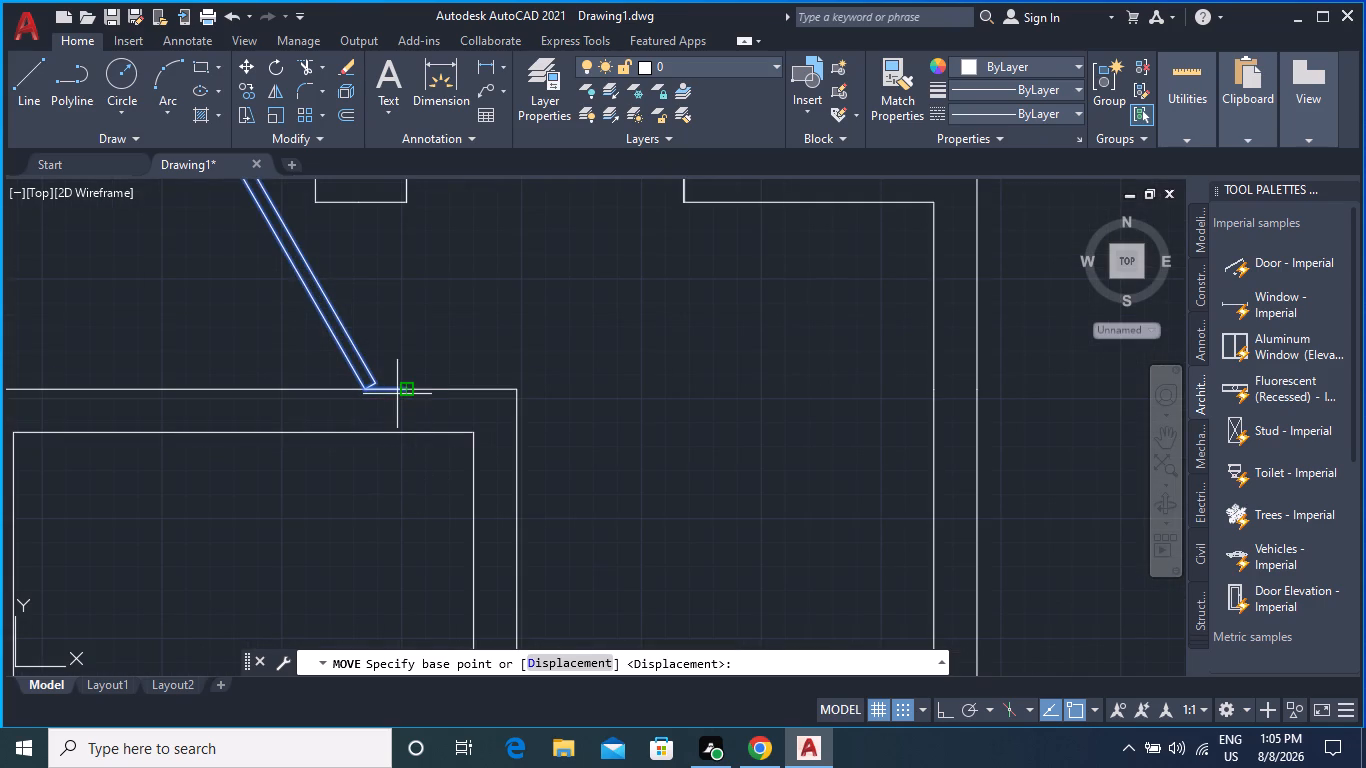
scroll(401, 394, up, 2)
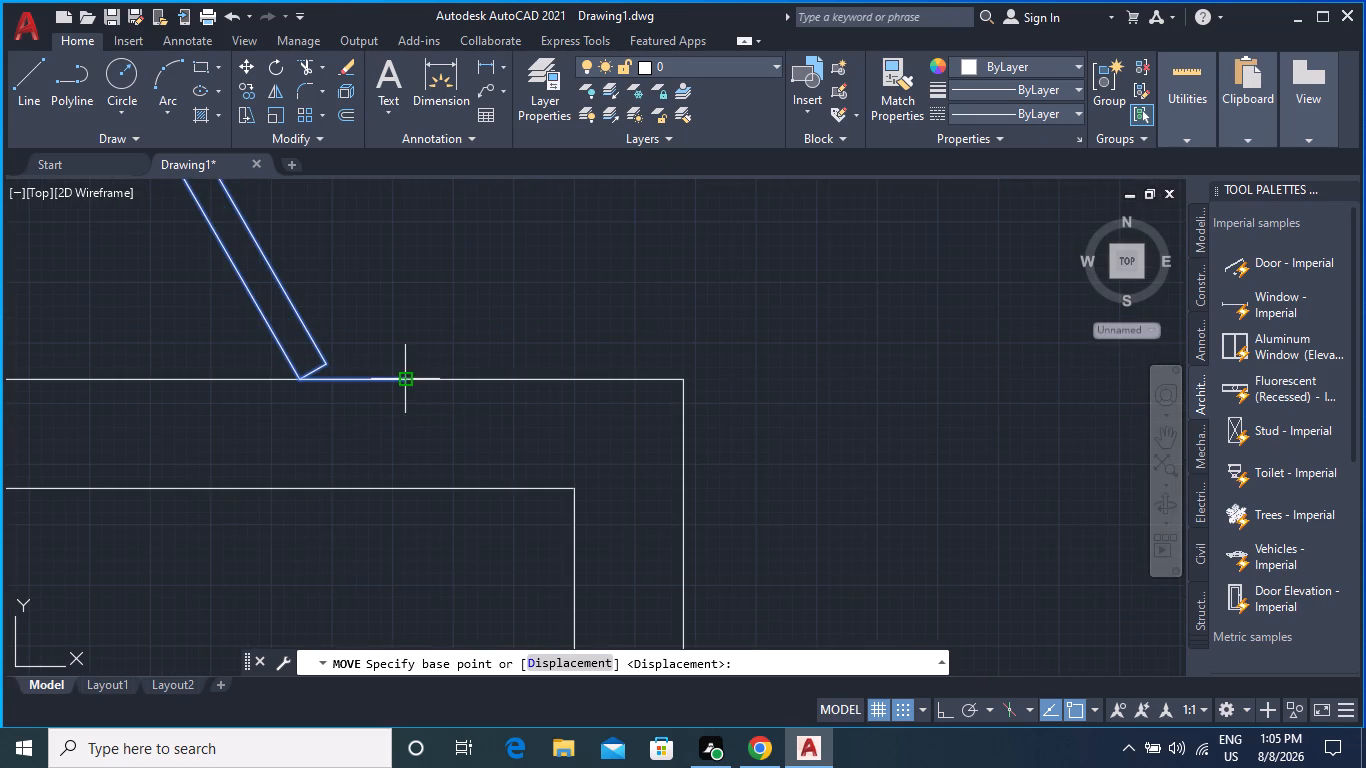
click(407, 379)
scroll(390, 322, down, 2)
middle_drag(386, 326, 434, 523)
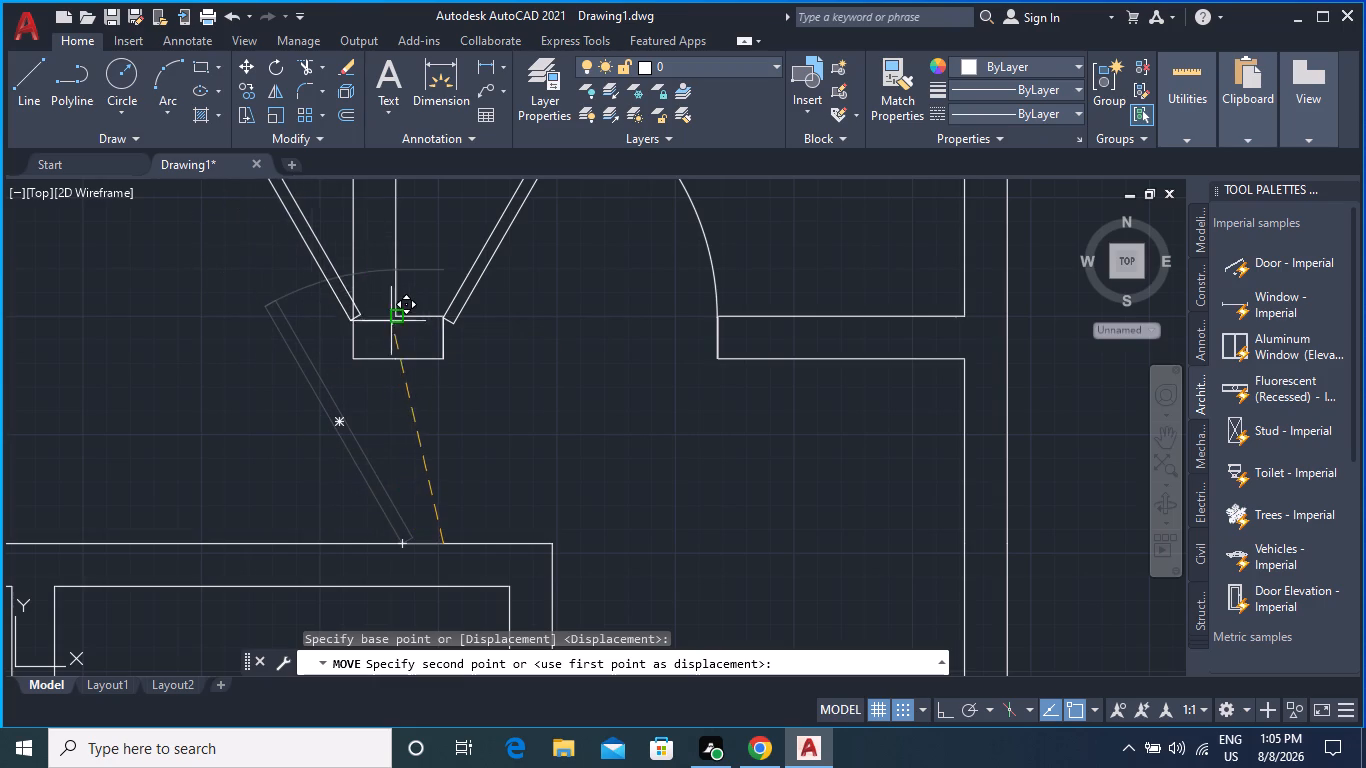
click(400, 545)
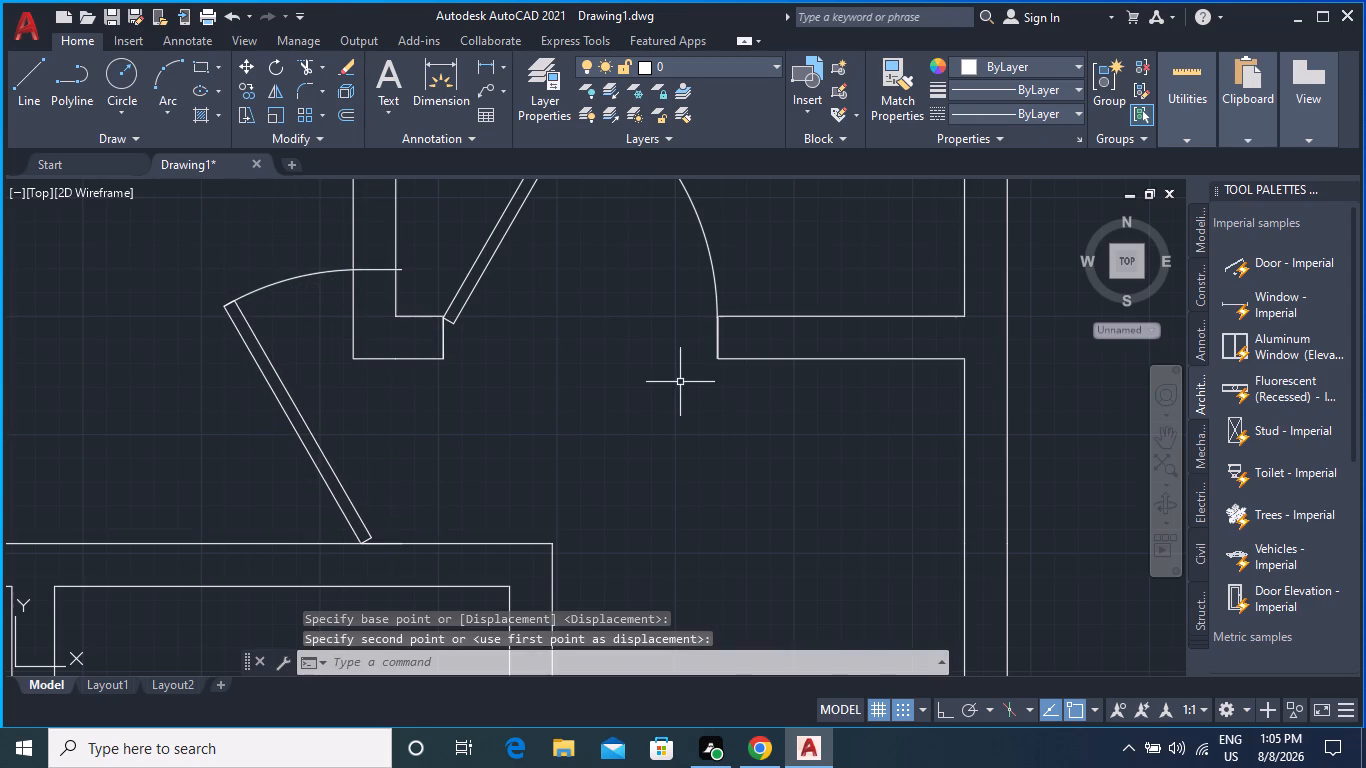
key(Escape)
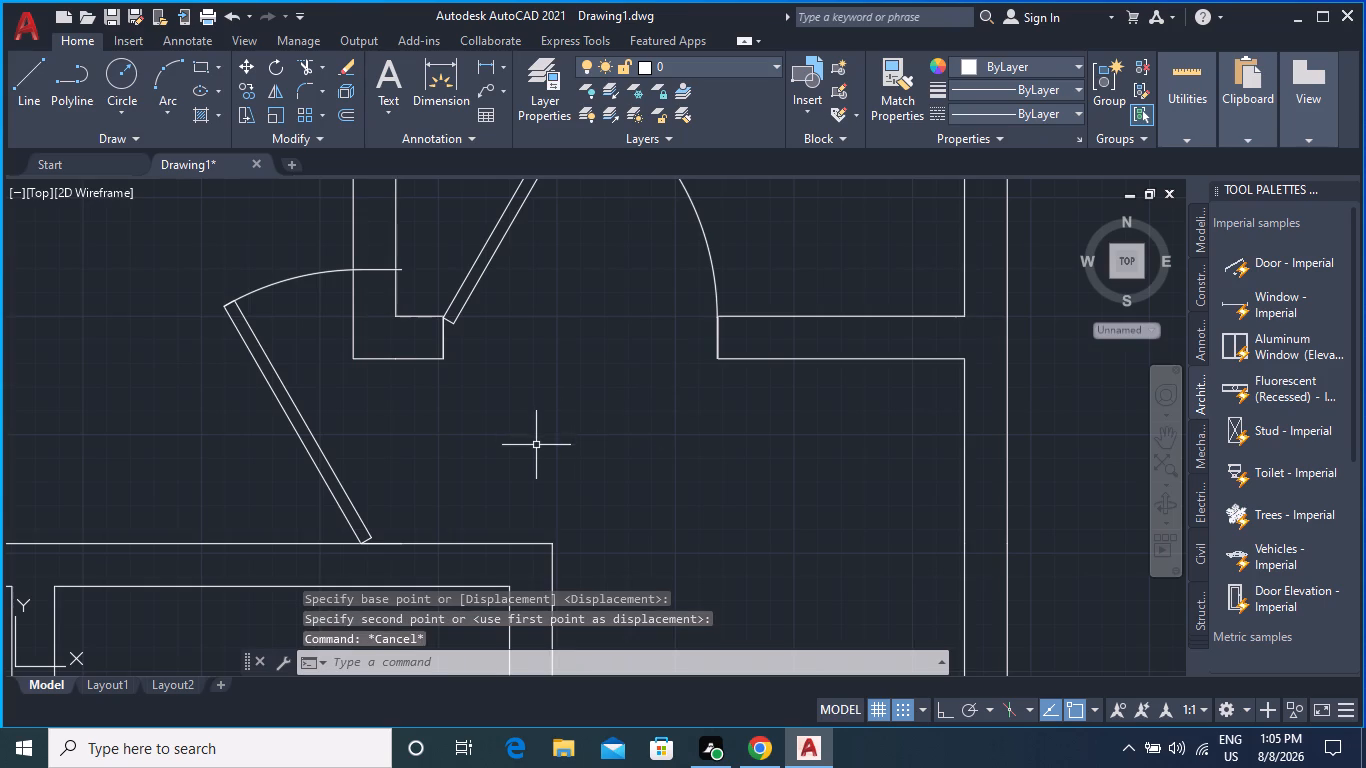
Set the swing of the rotated door to Open 60º.
scroll(523, 475, down, 1)
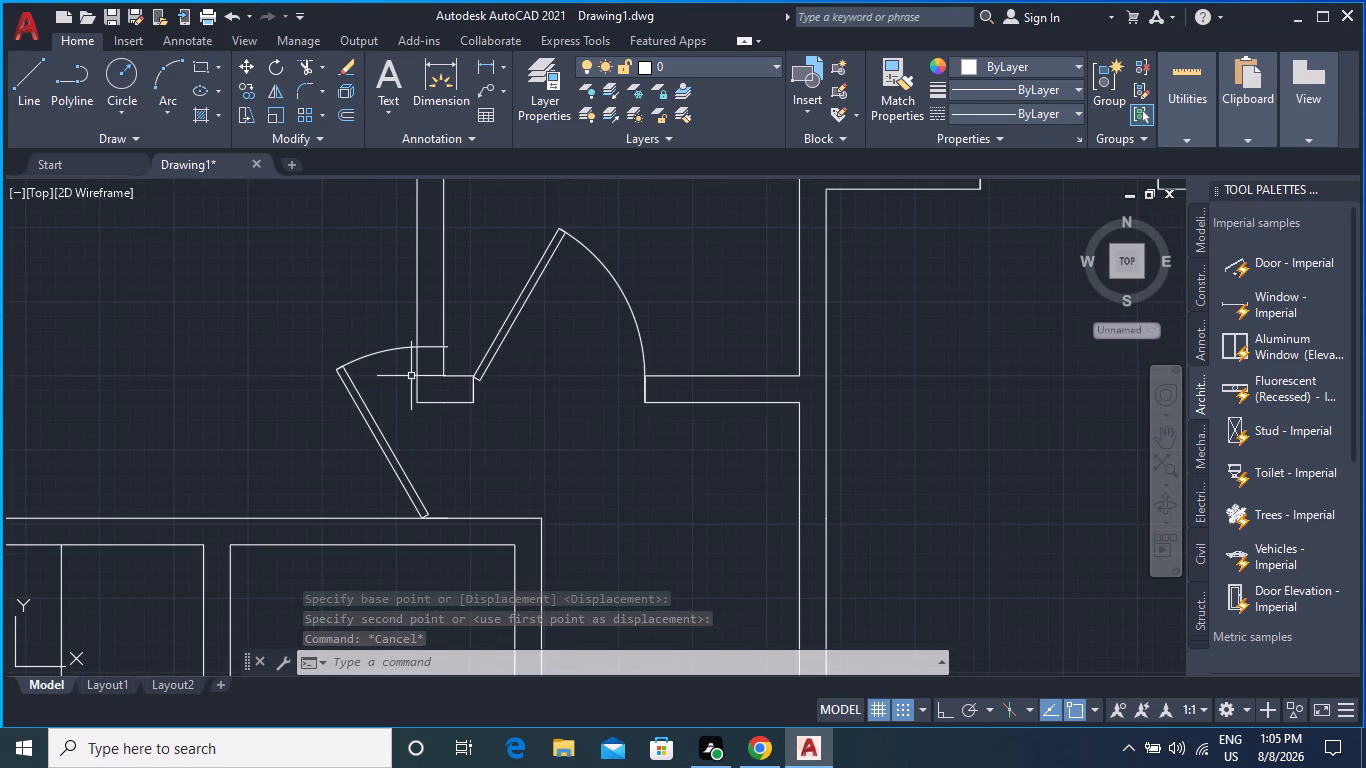
click(380, 438)
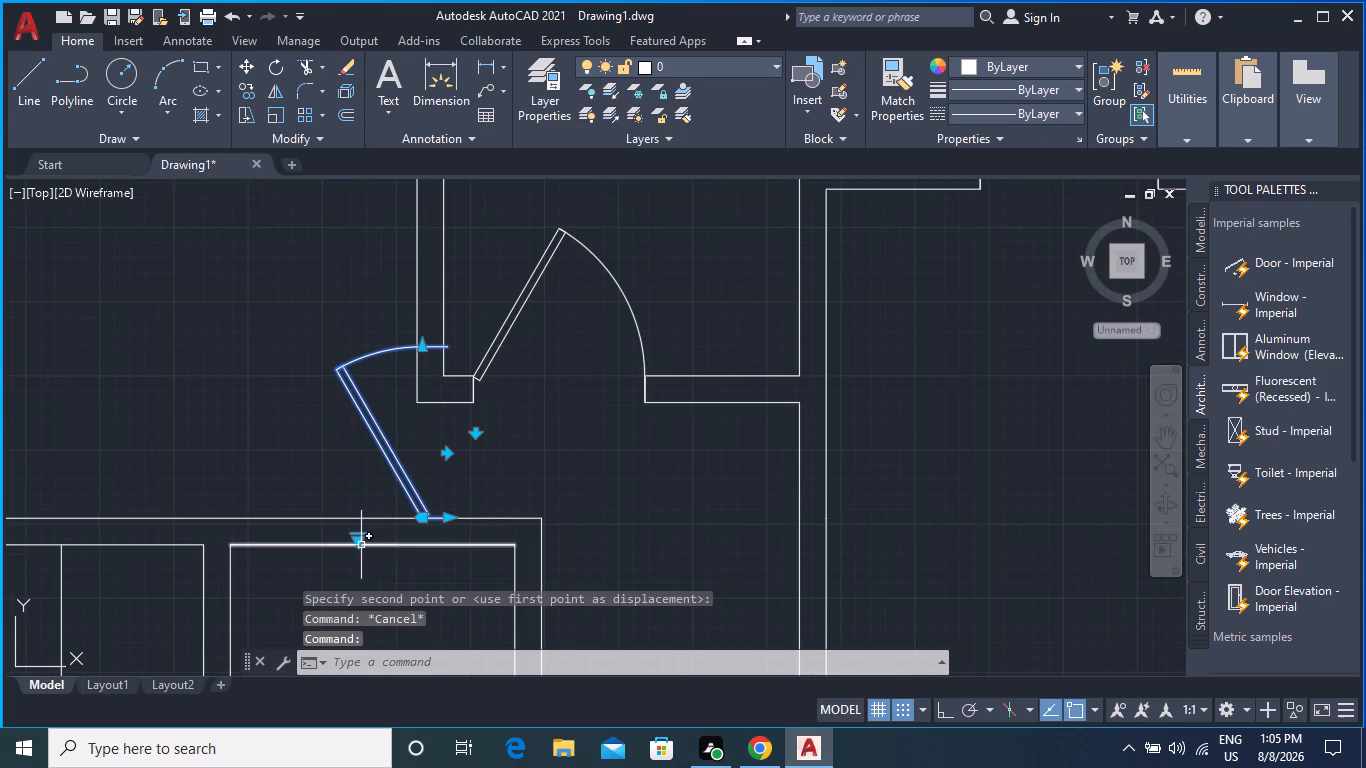
click(360, 542)
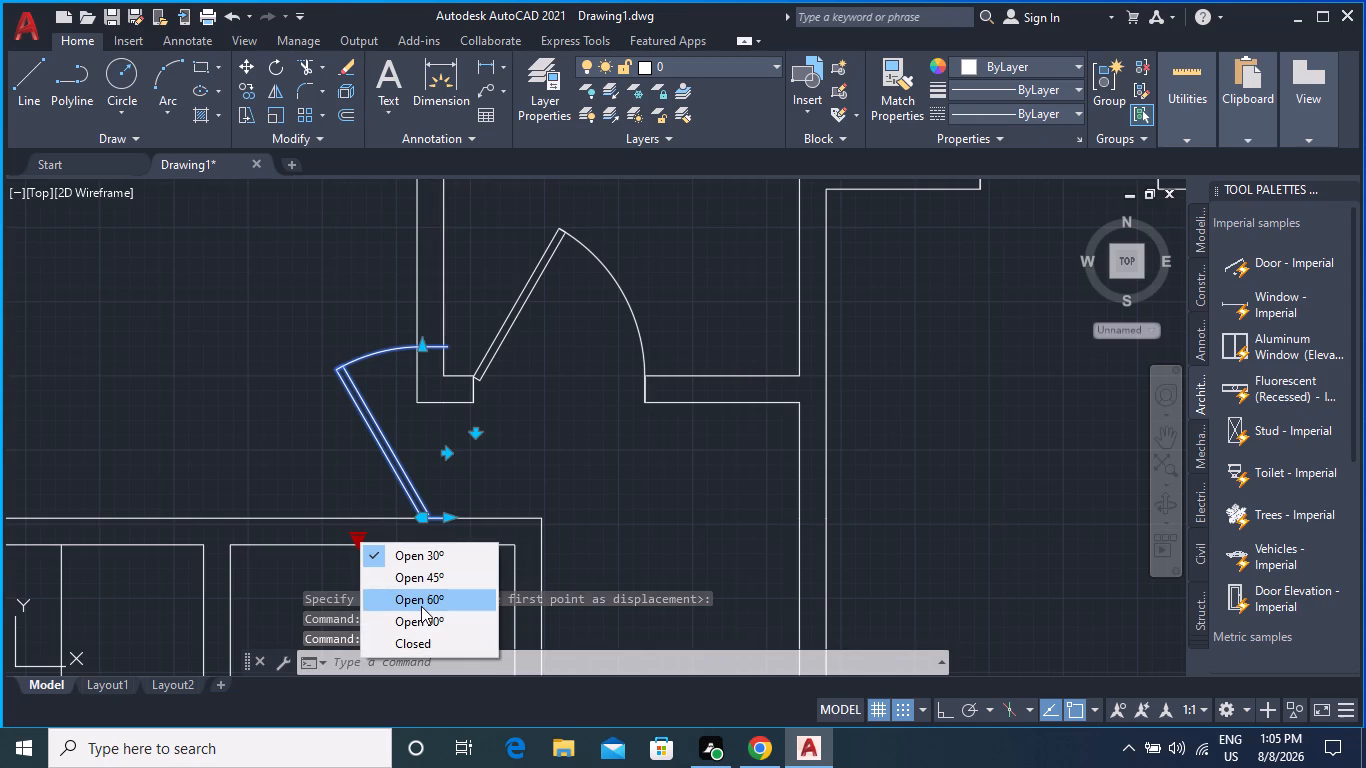
click(421, 606)
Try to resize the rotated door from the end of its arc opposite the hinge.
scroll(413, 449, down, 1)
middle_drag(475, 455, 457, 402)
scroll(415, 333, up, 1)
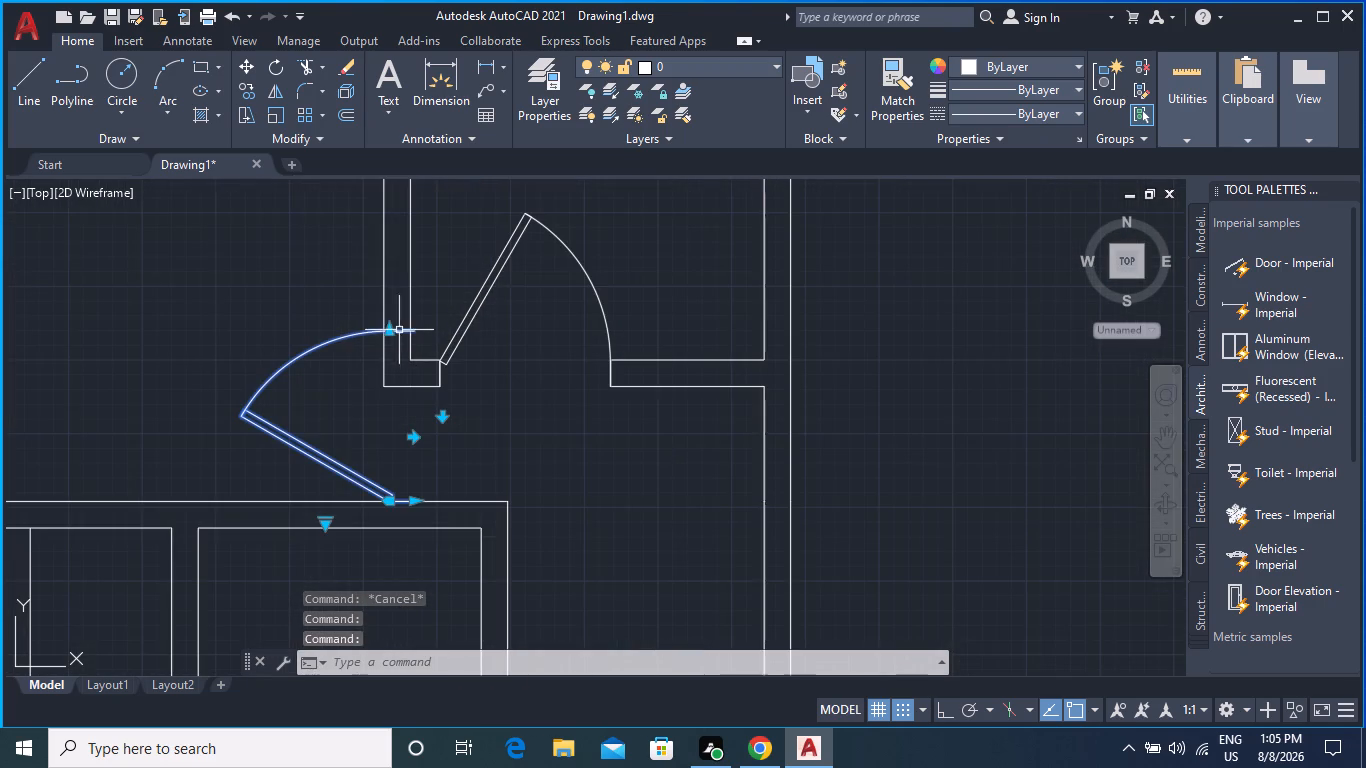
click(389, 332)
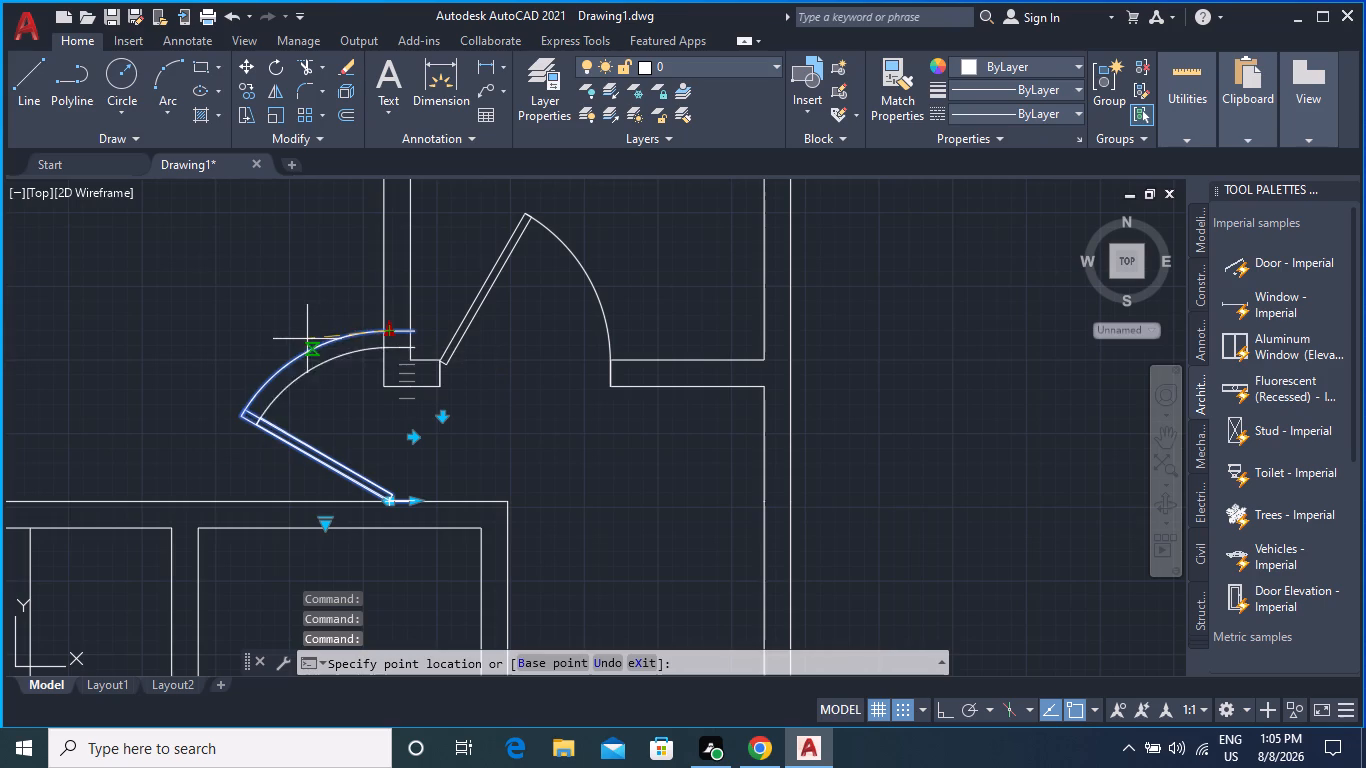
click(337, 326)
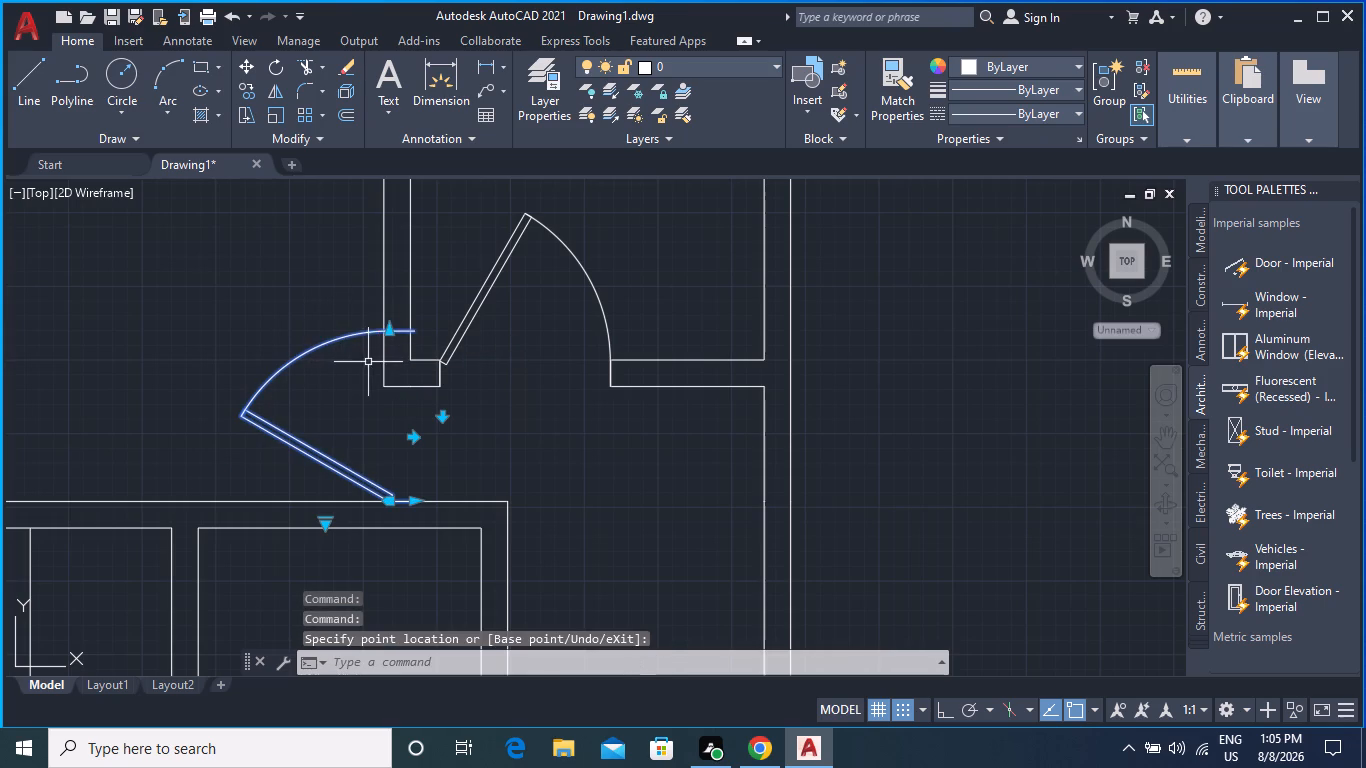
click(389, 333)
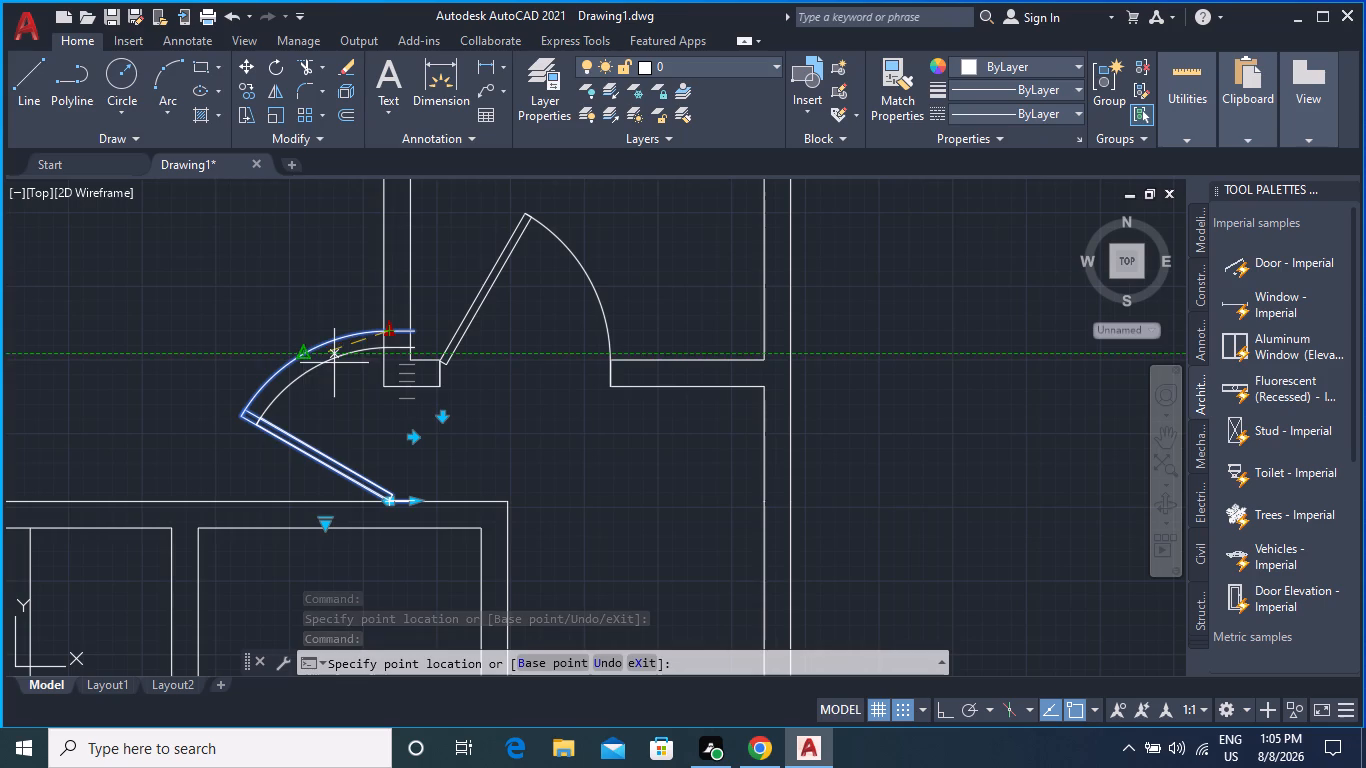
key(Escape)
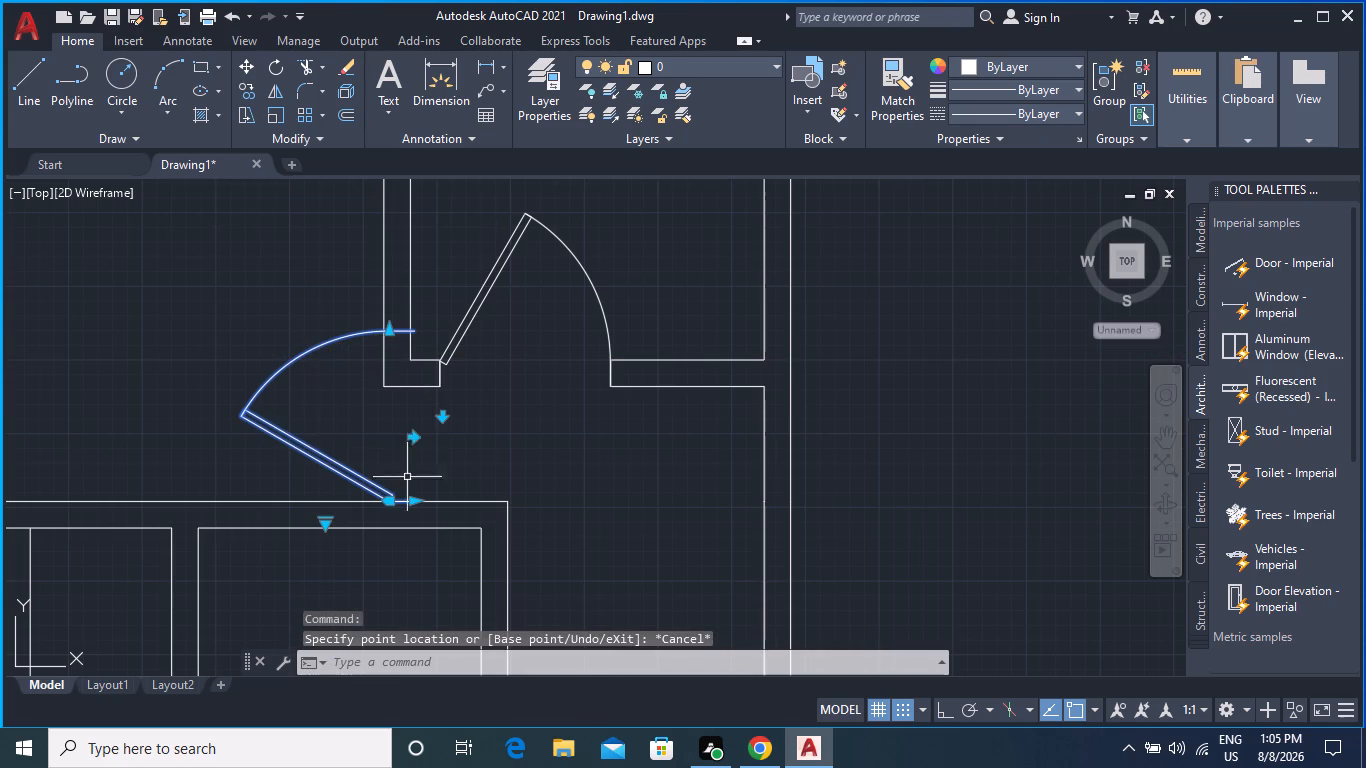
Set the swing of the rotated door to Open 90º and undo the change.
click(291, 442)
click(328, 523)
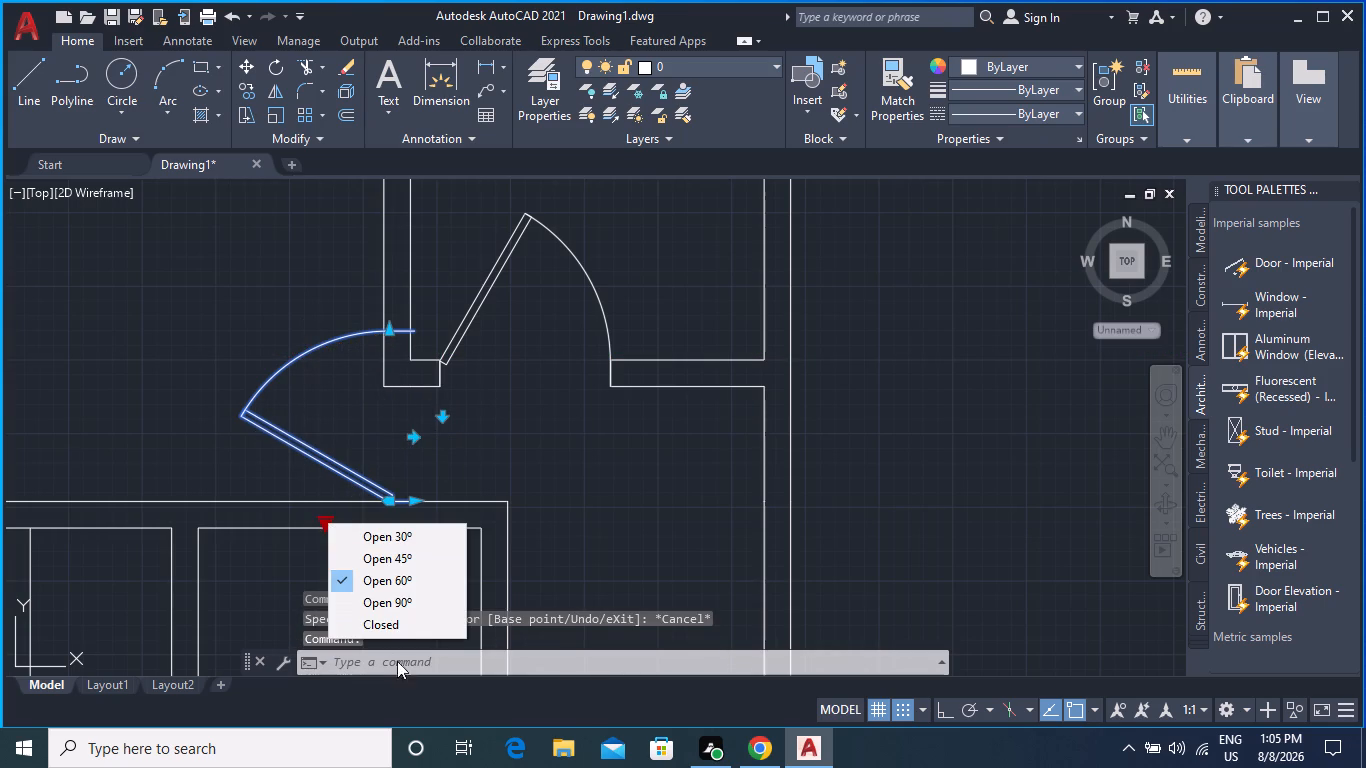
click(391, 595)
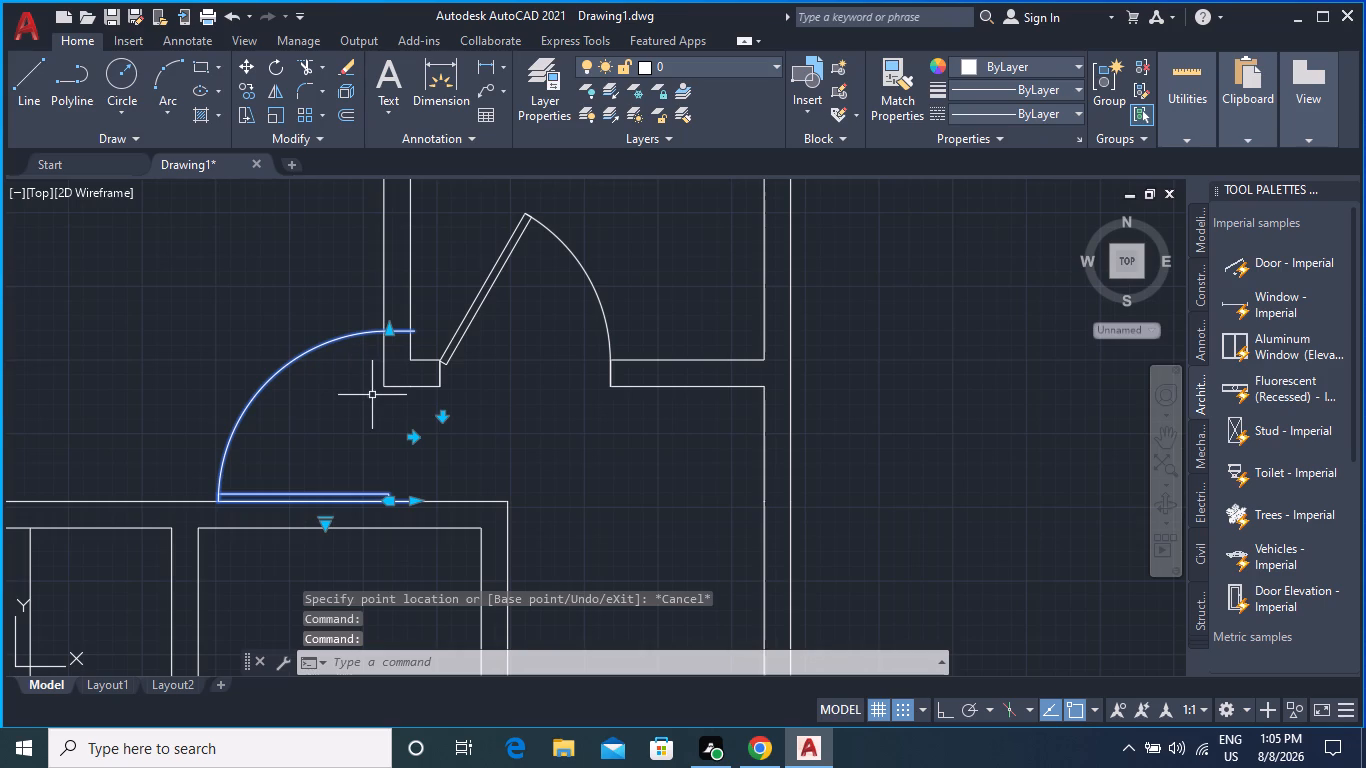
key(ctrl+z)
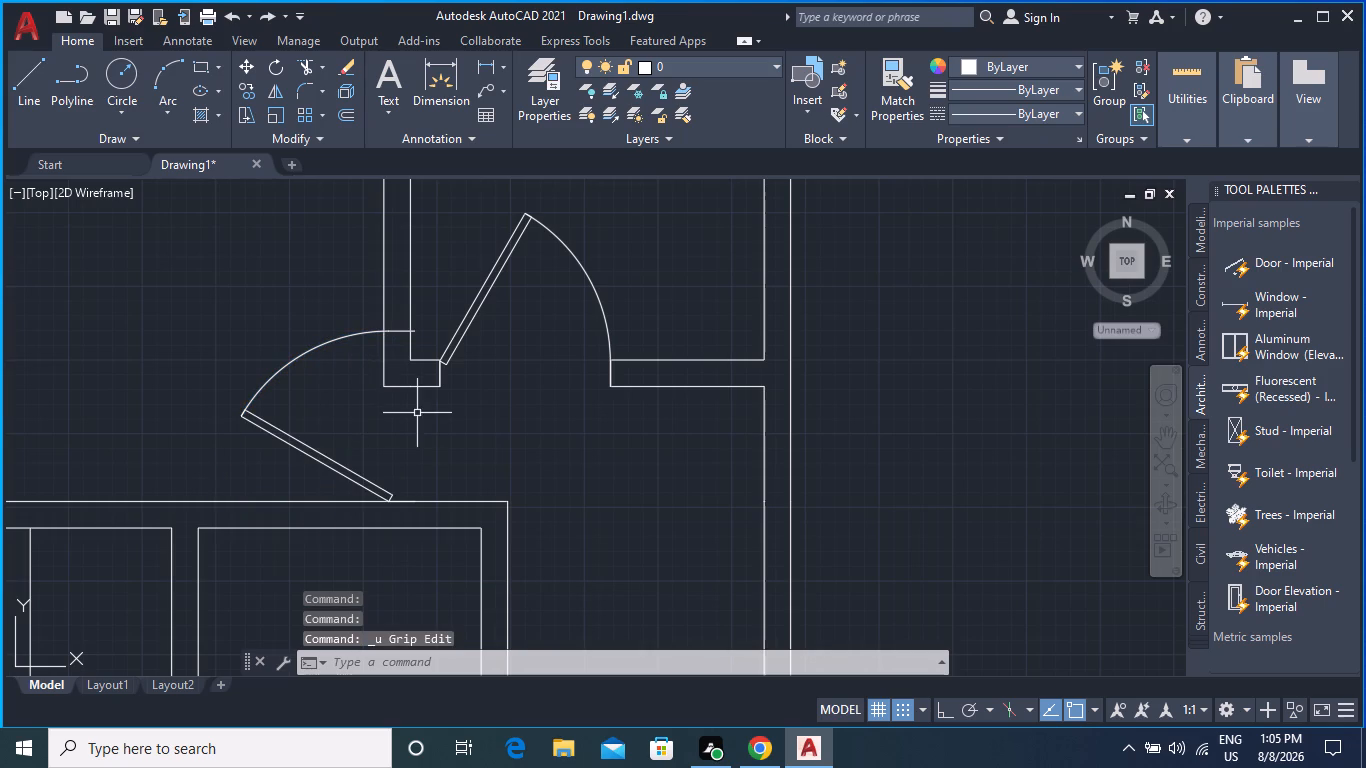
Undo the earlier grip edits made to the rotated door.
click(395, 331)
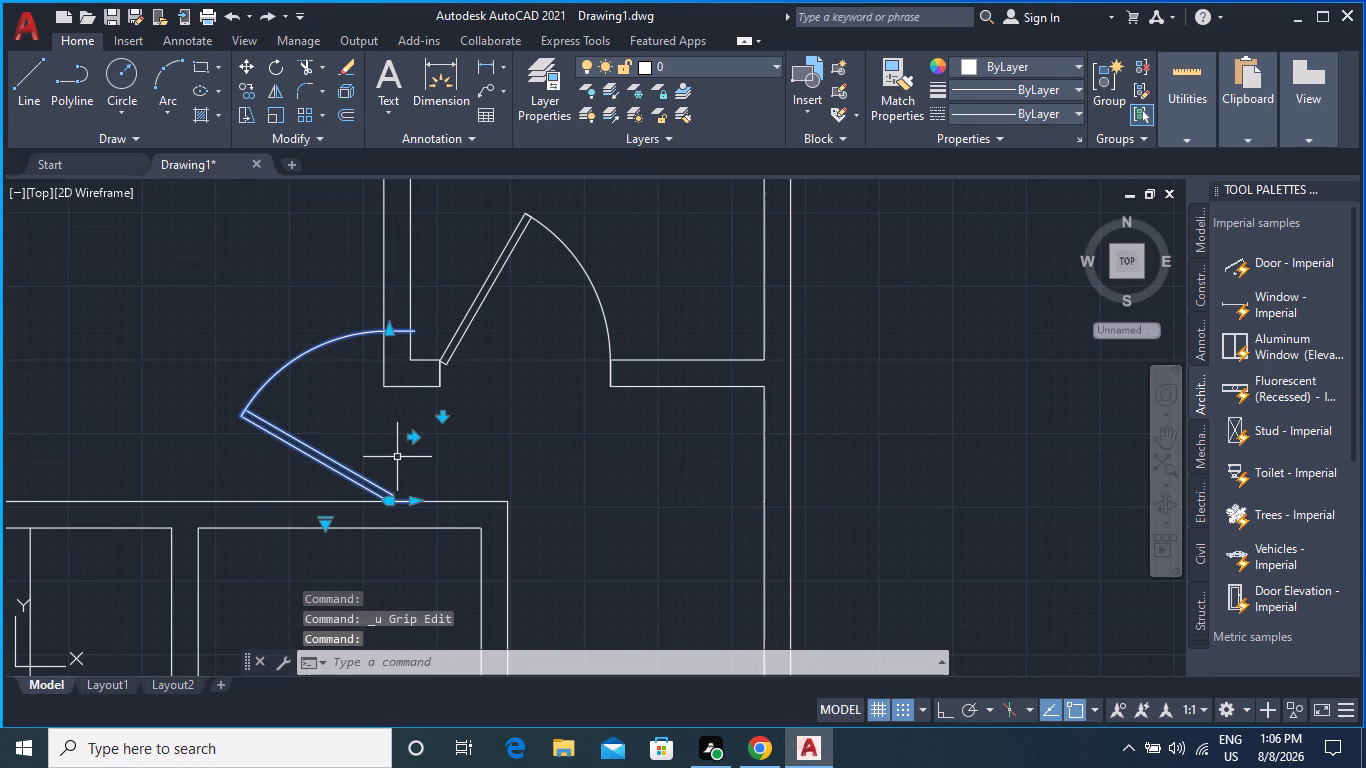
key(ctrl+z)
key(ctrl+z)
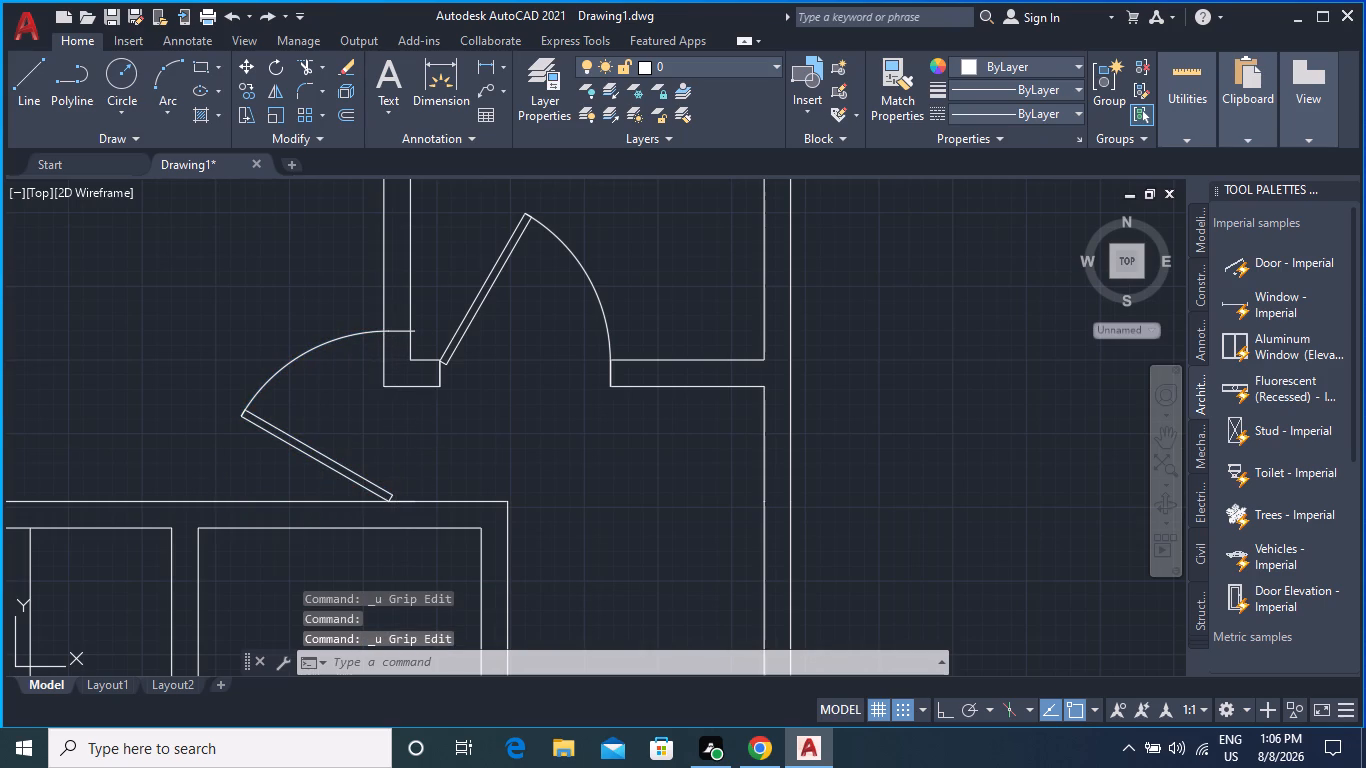
Undo the remaining grip edits and the last move of the rotated door.
key(ctrl+z)
key(Escape)
key(Escape)
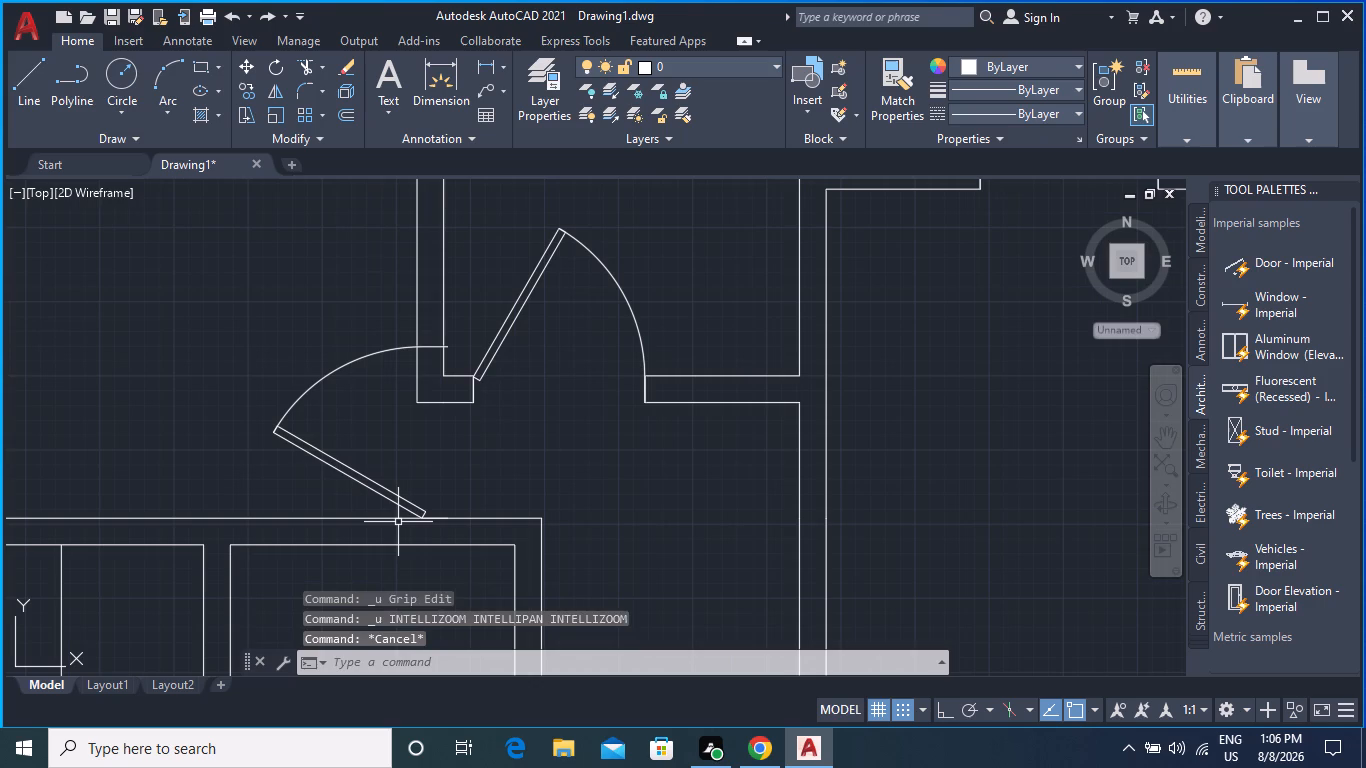
key(z)
key(ctrl+z)
key(ctrl+z)
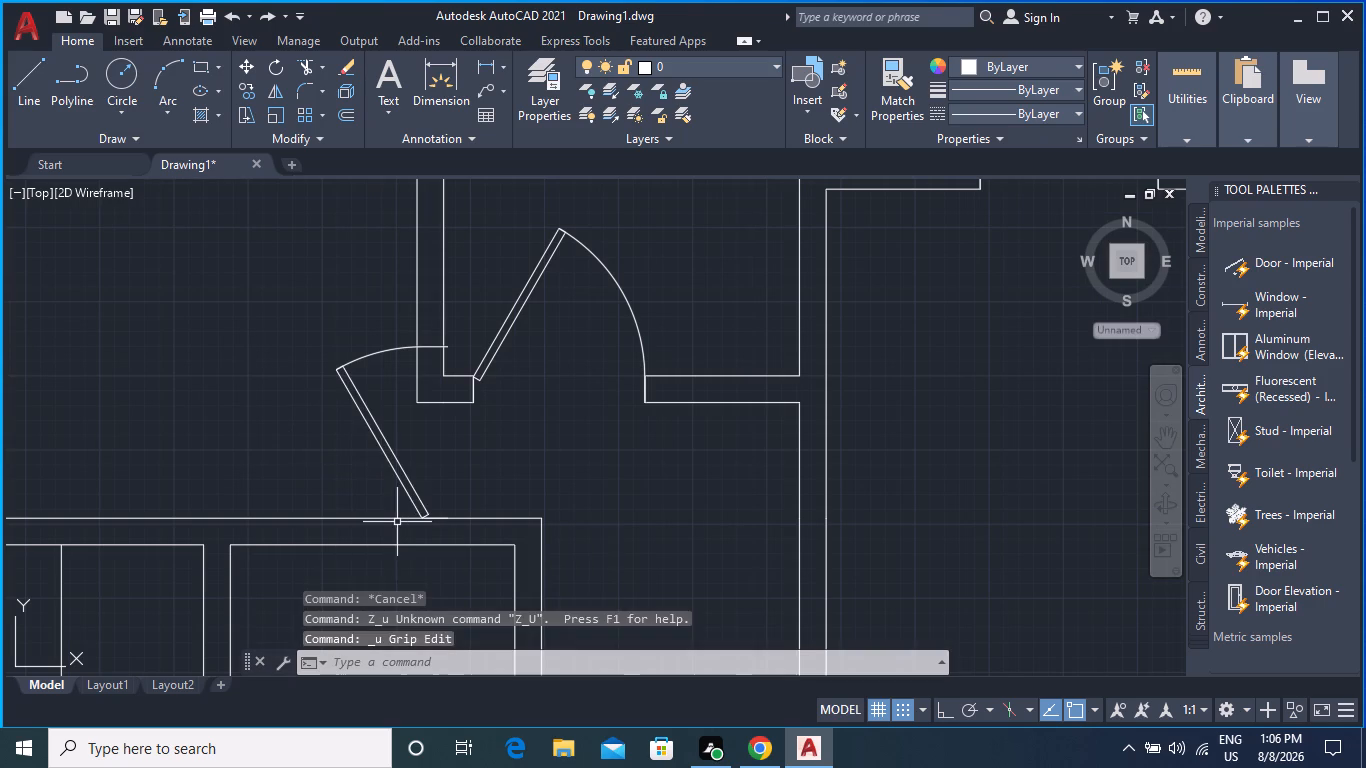
key(ctrl+z)
key(ctrl+z)
key(ctrl+z)
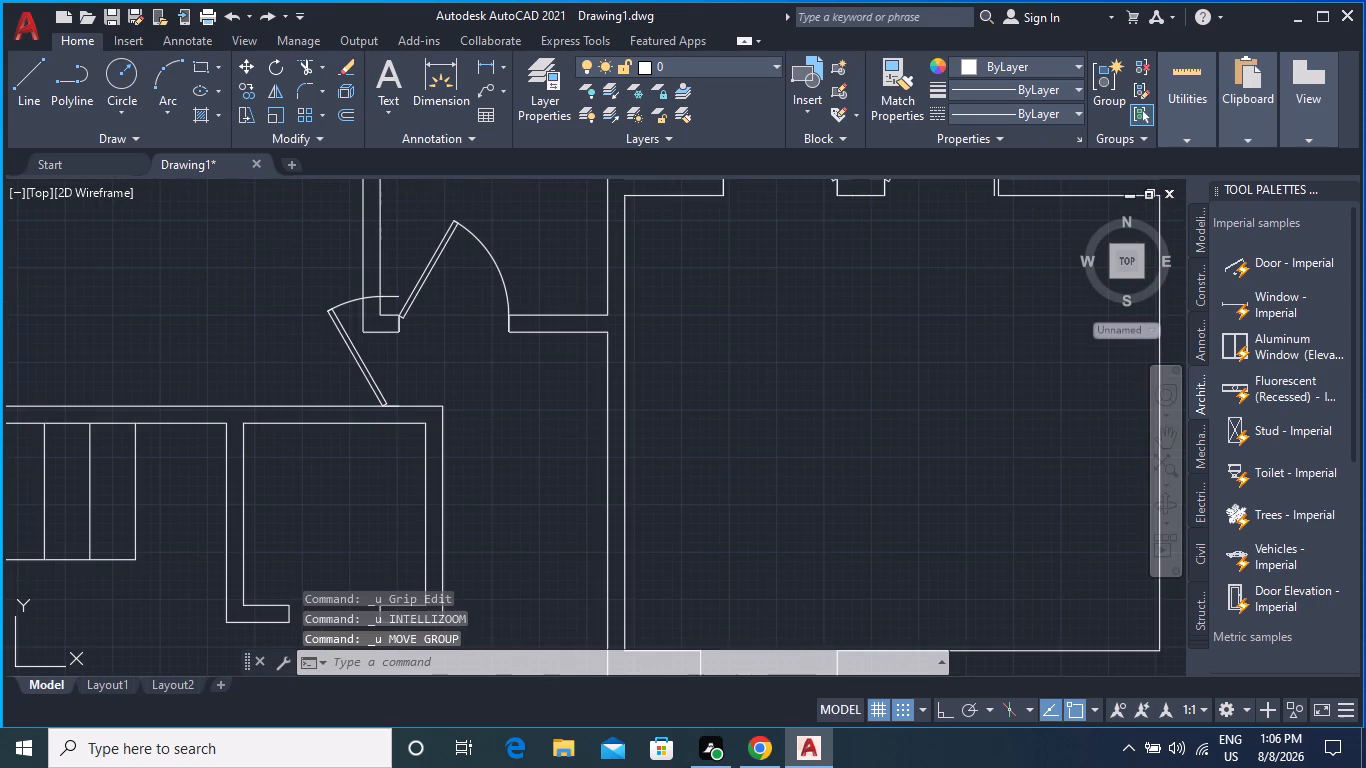
Scale down the rotated door from its hinge-side endpoint on the wall line so it spans the gap below the wall stub.
scroll(388, 469, down, 4)
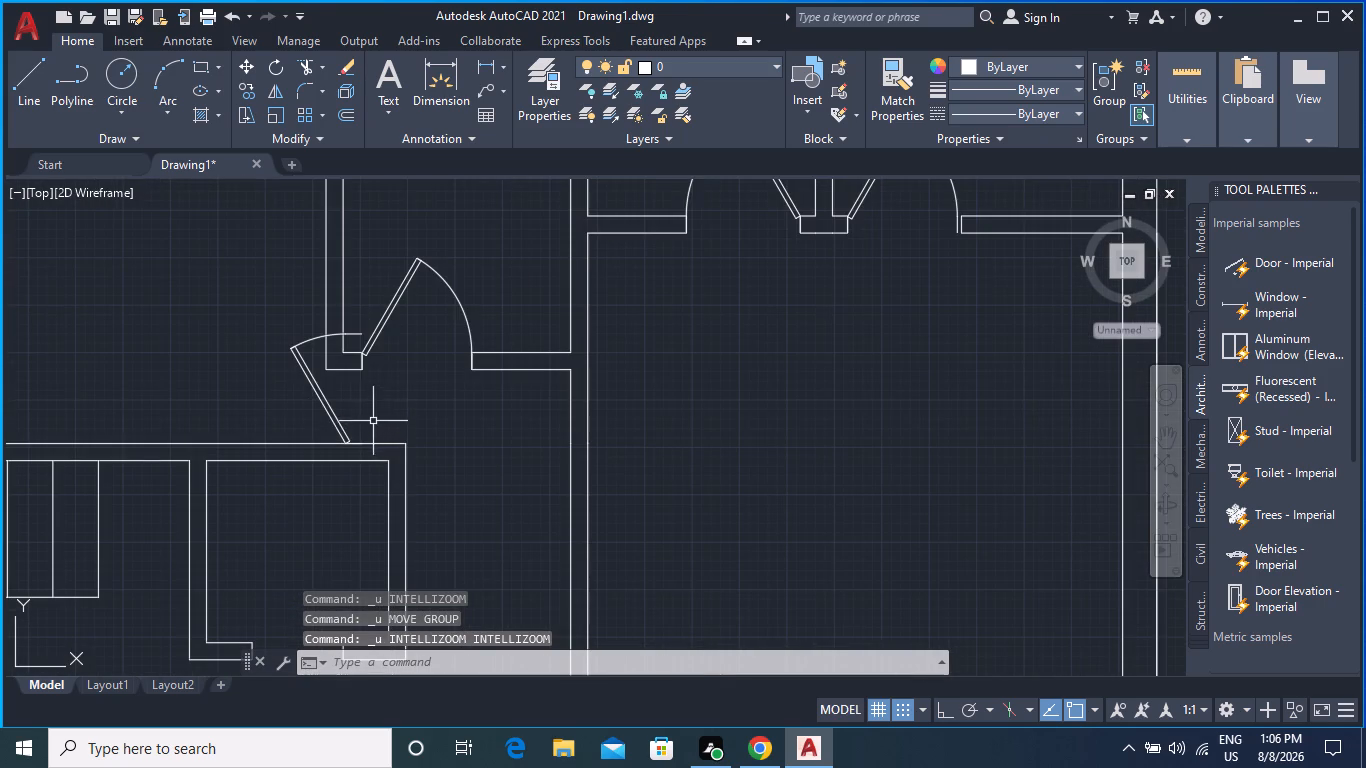
scroll(343, 413, down, 1)
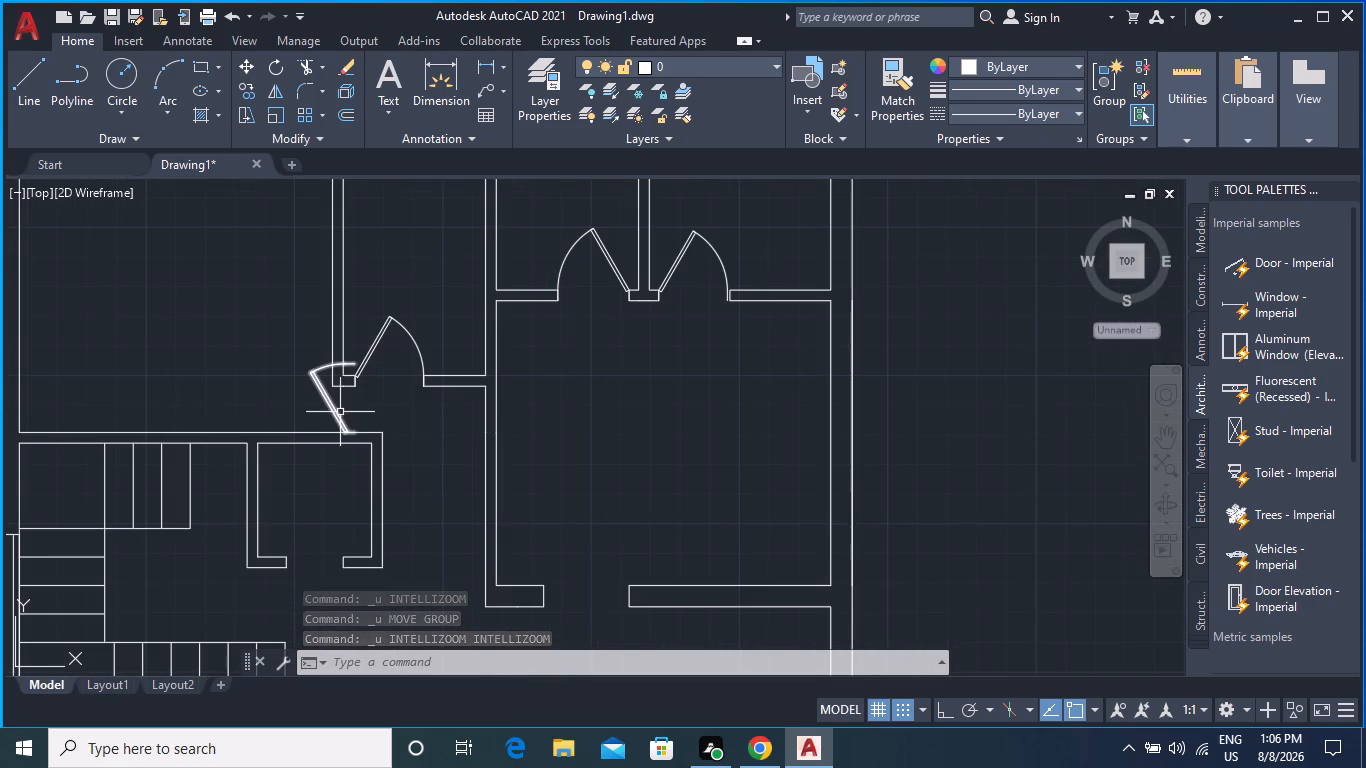
scroll(333, 393, up, 2)
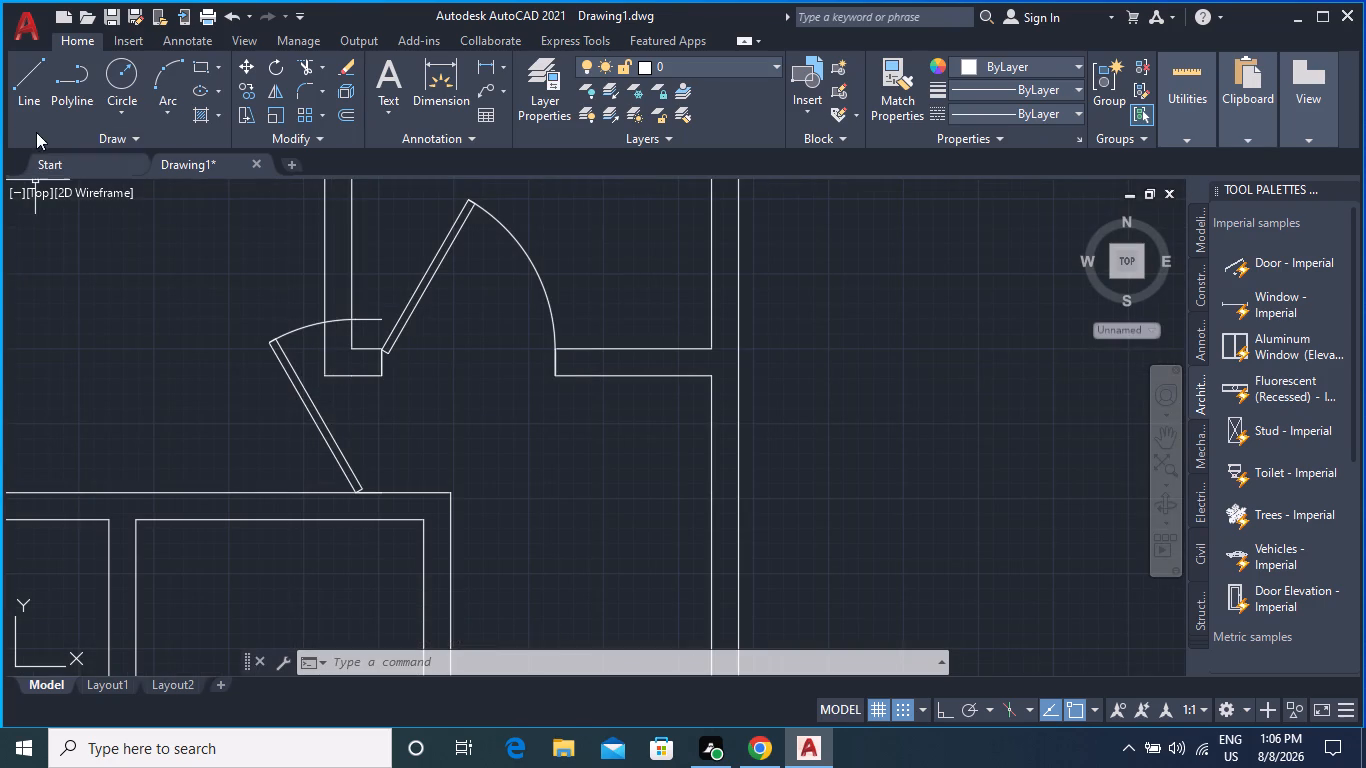
click(338, 460)
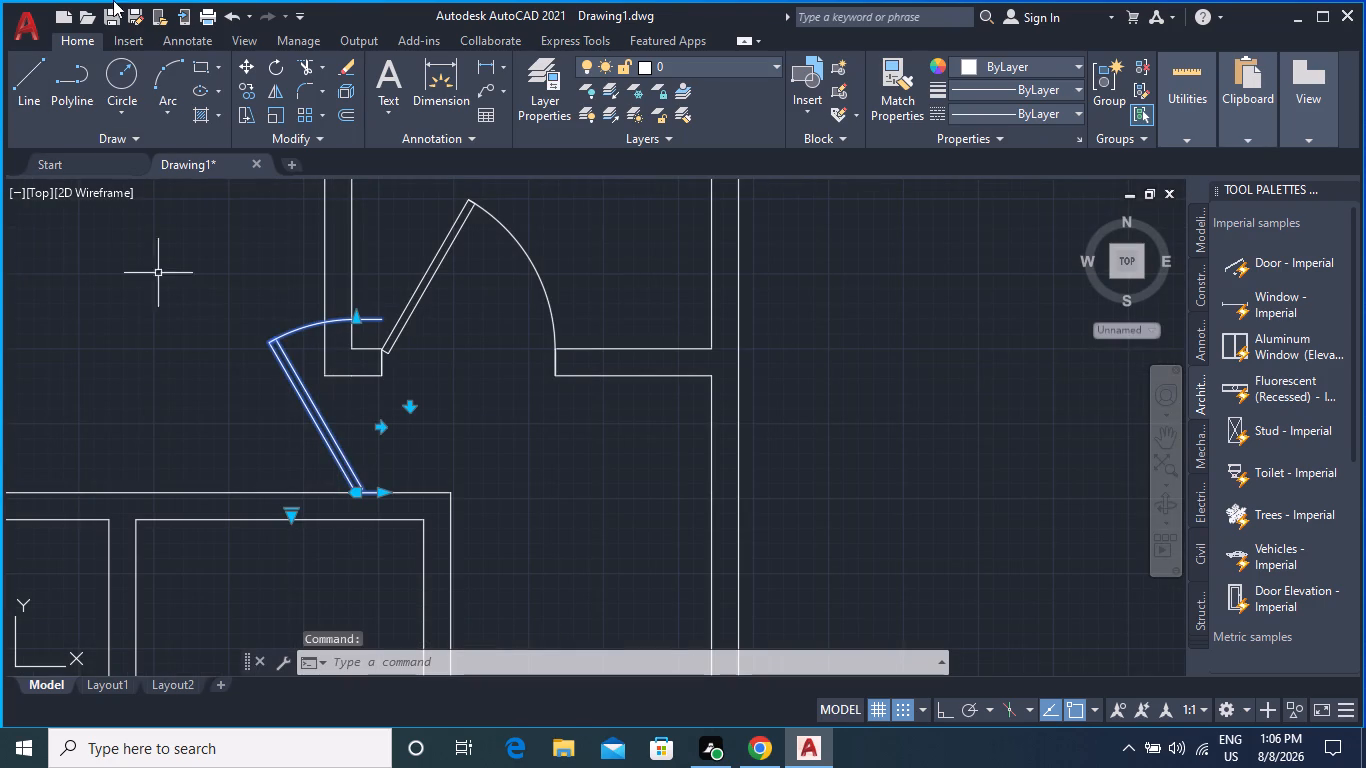
key(s)
key(c)
key(a)
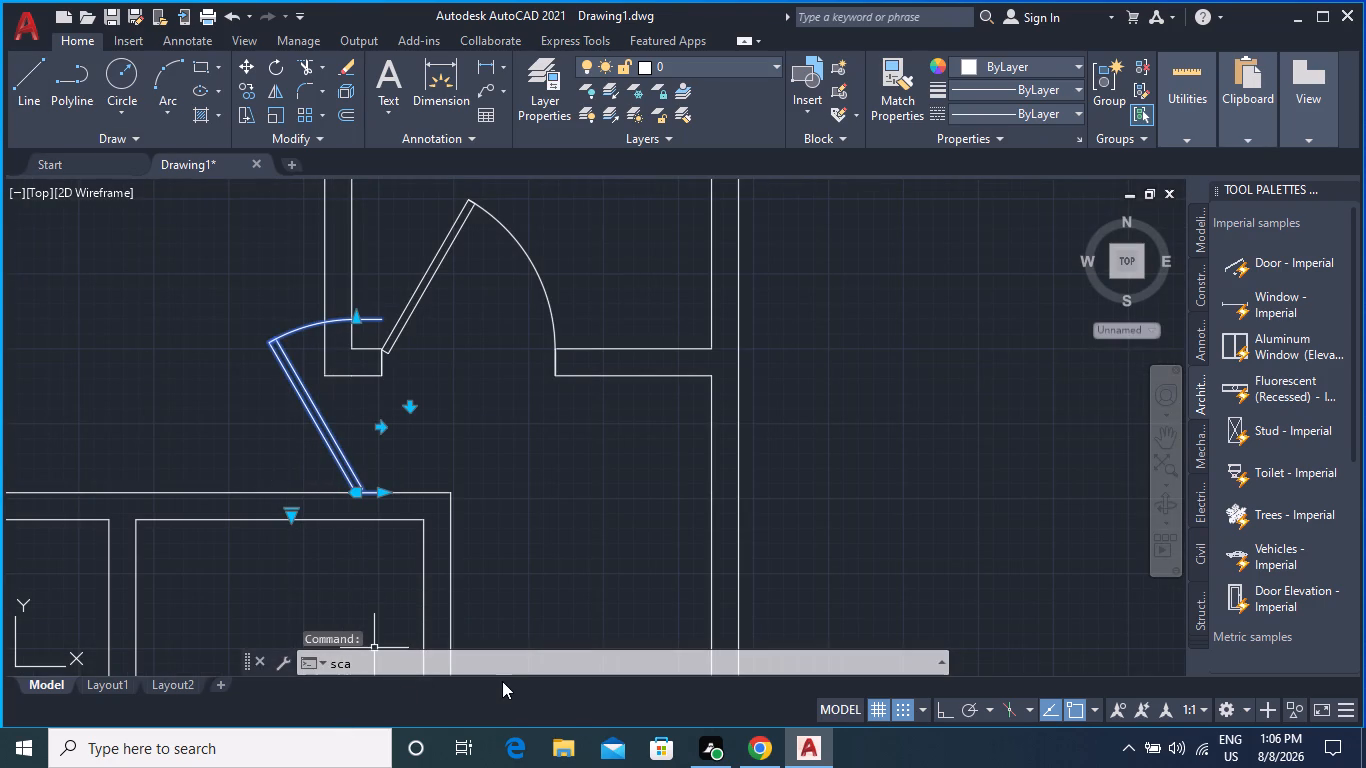
key(l)
key(e)
key(Return)
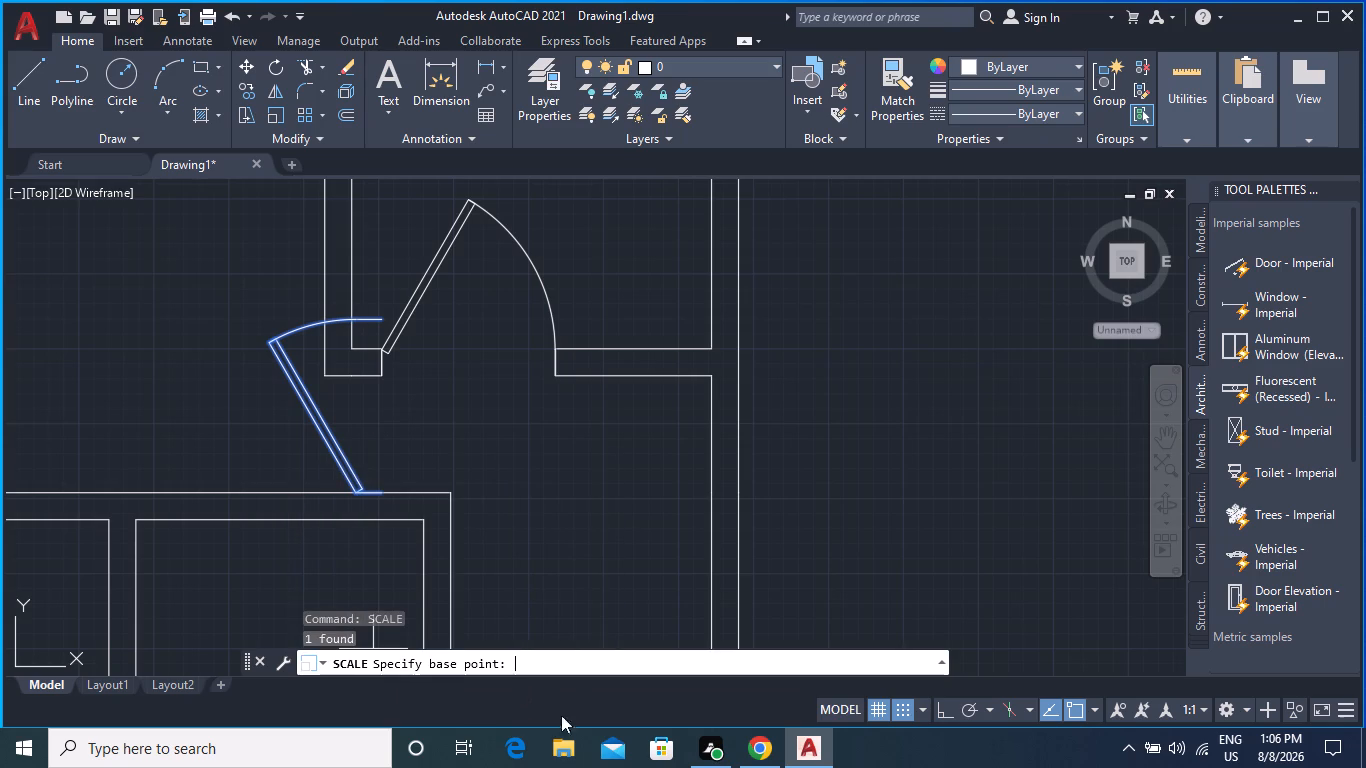
click(380, 498)
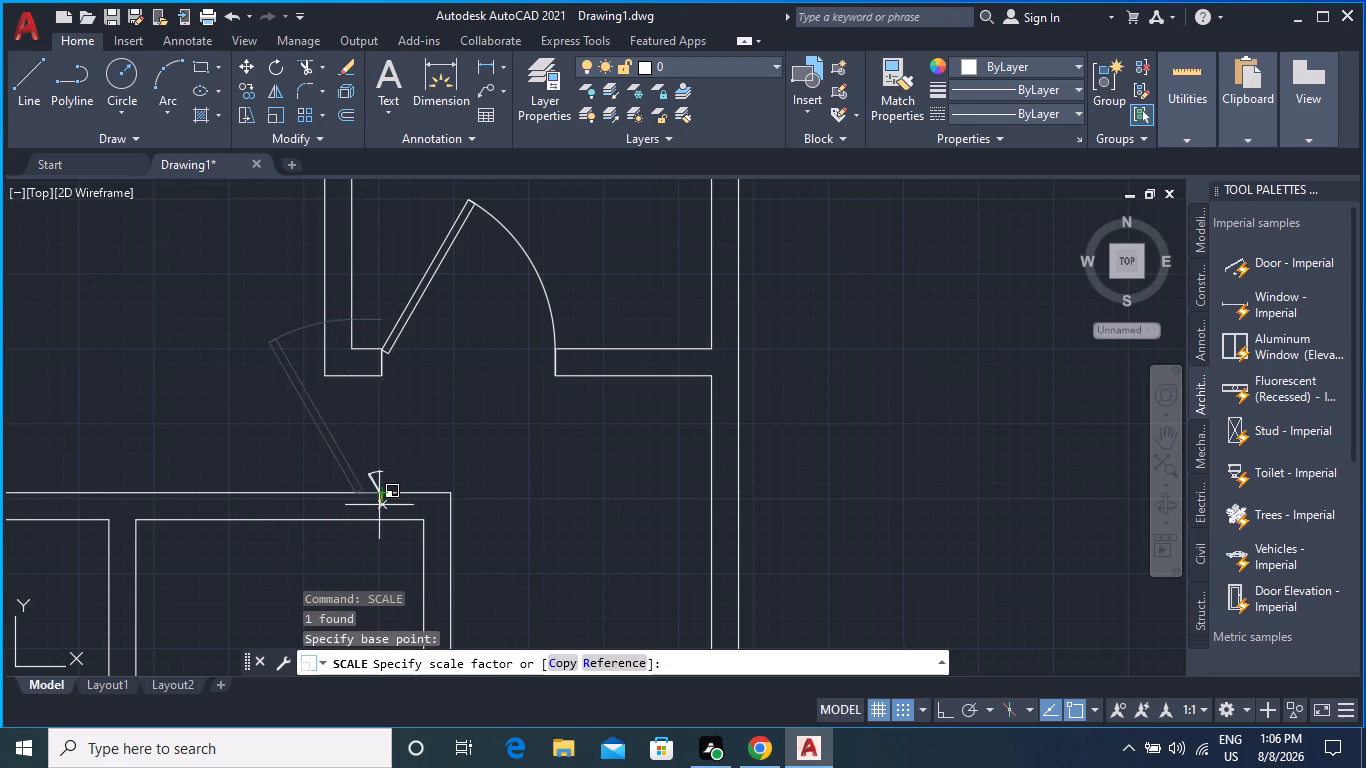
click(439, 527)
key(Escape)
key(Escape)
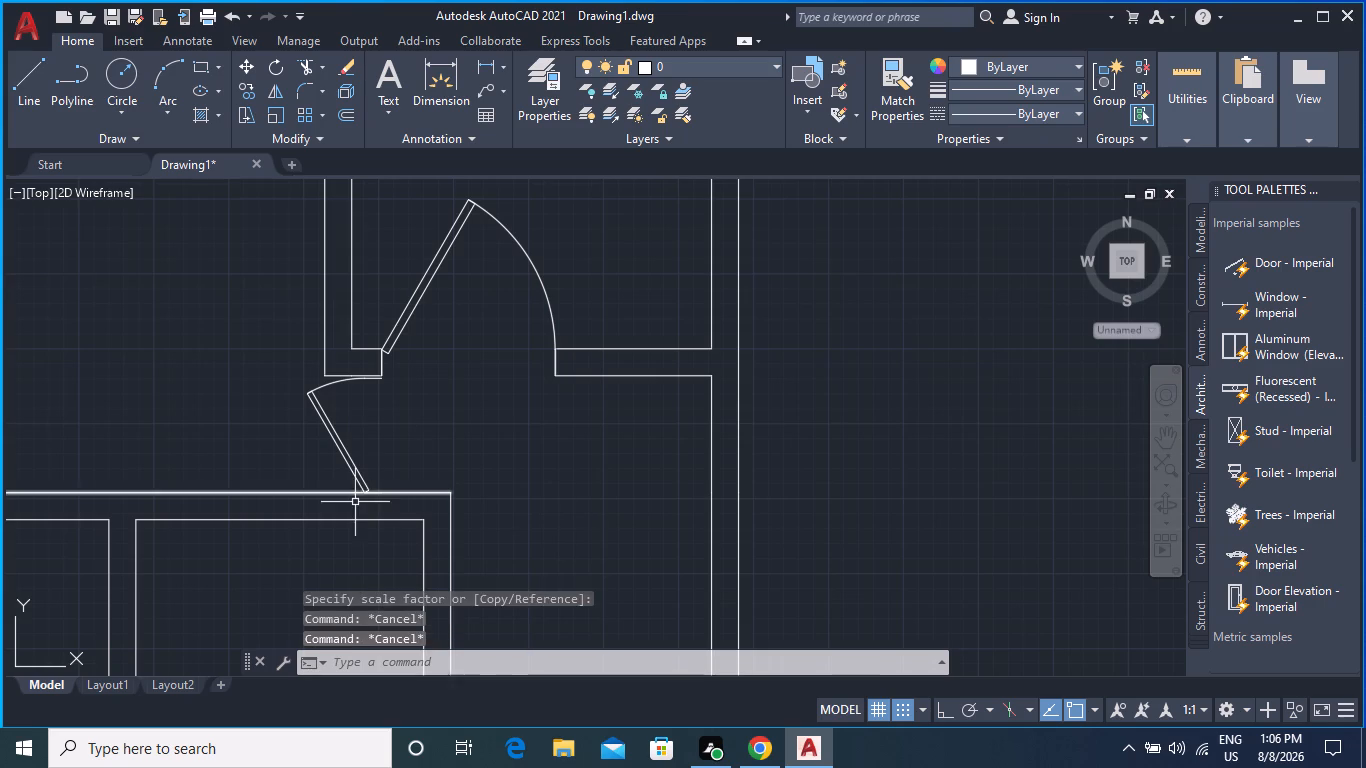
Move the scaled door left along the lower wall line, near the outer face of the wall stub.
click(363, 484)
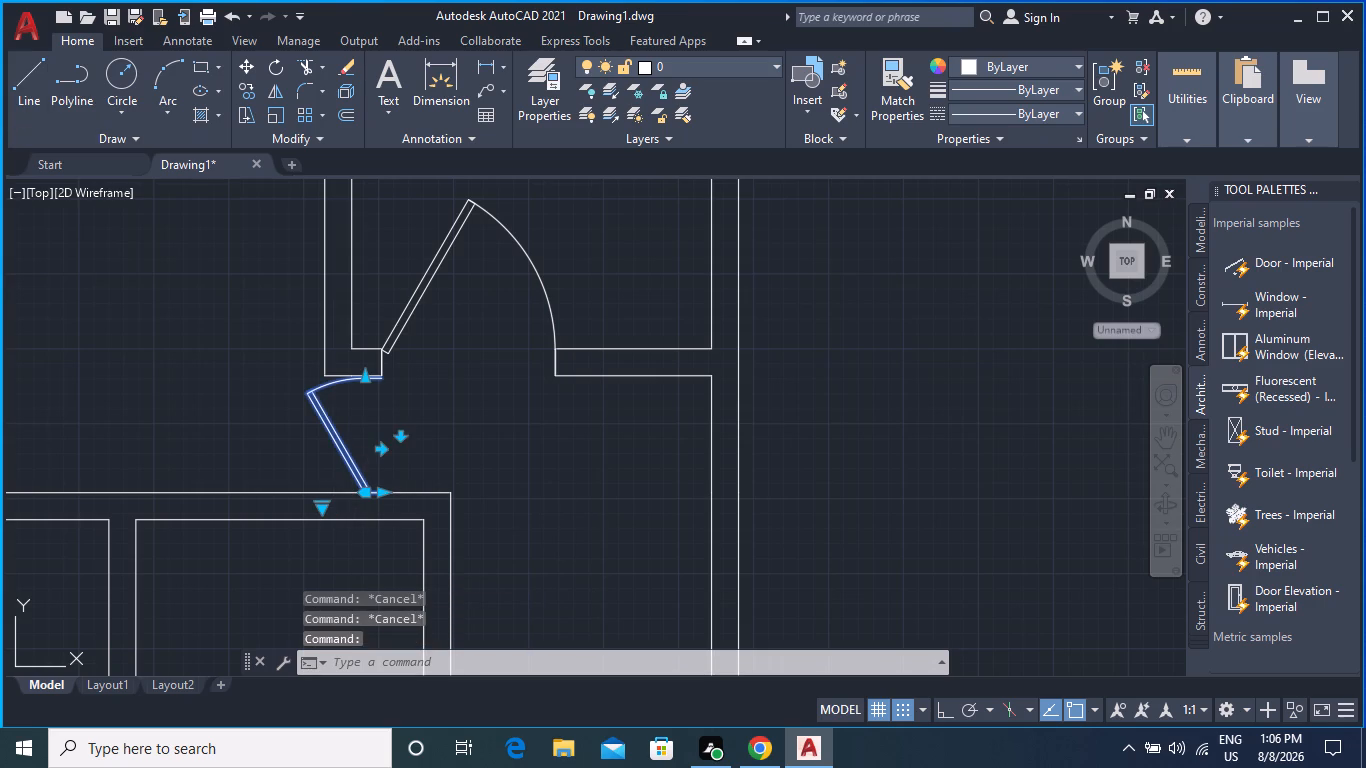
key(m)
key(Return)
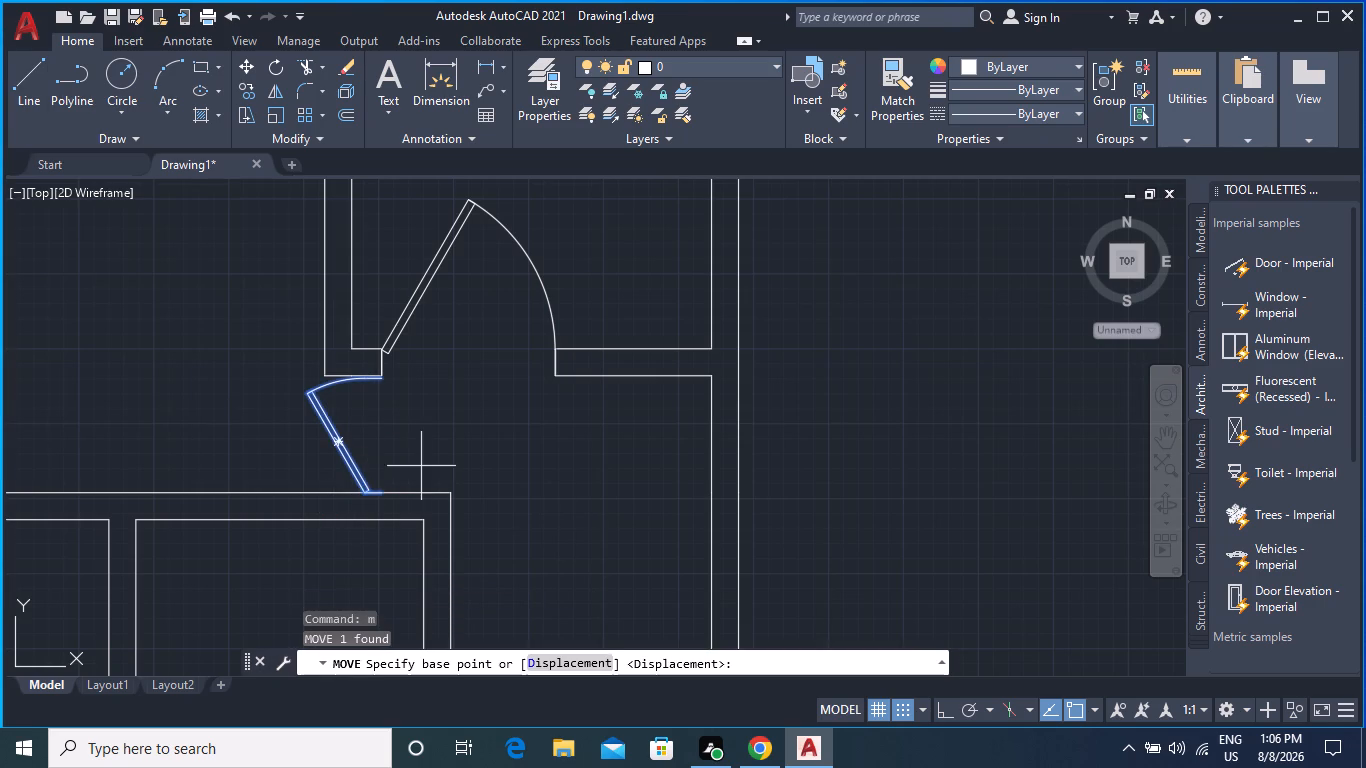
click(380, 488)
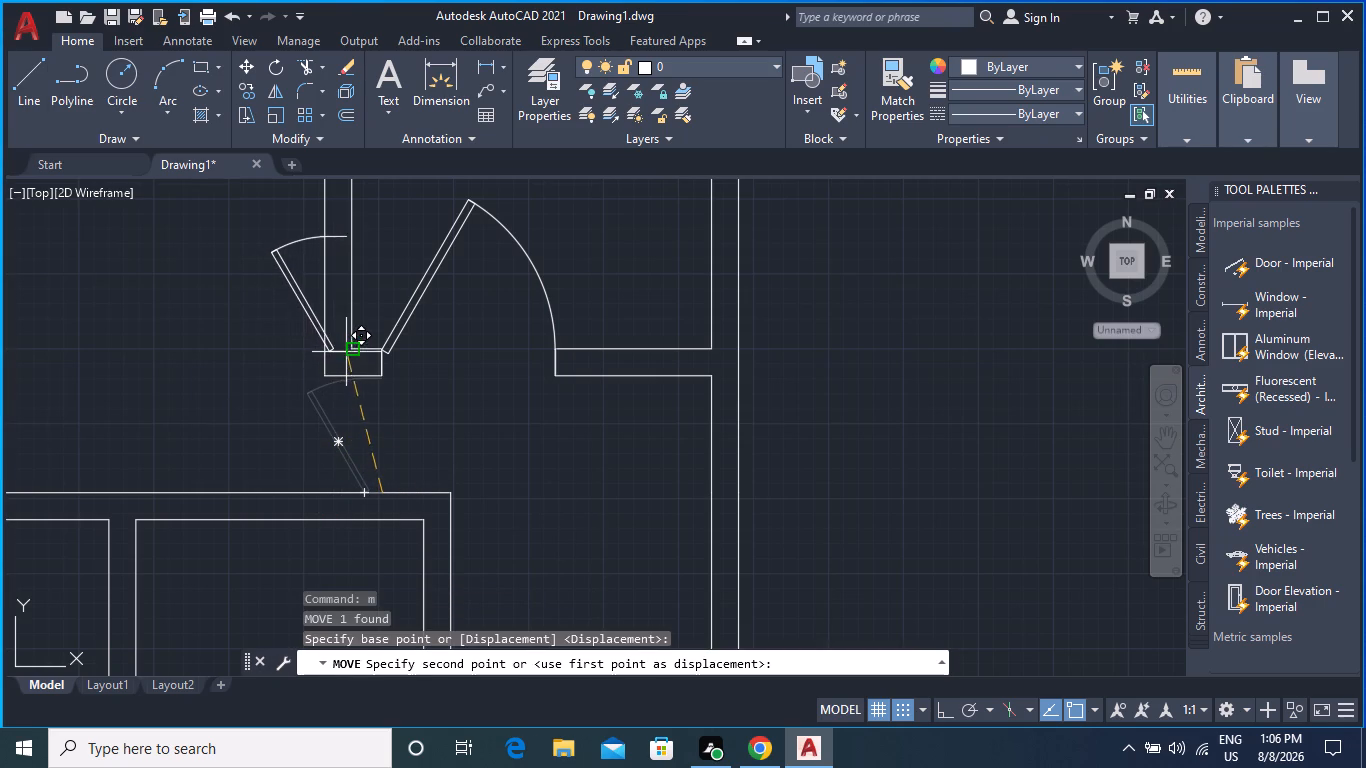
click(337, 494)
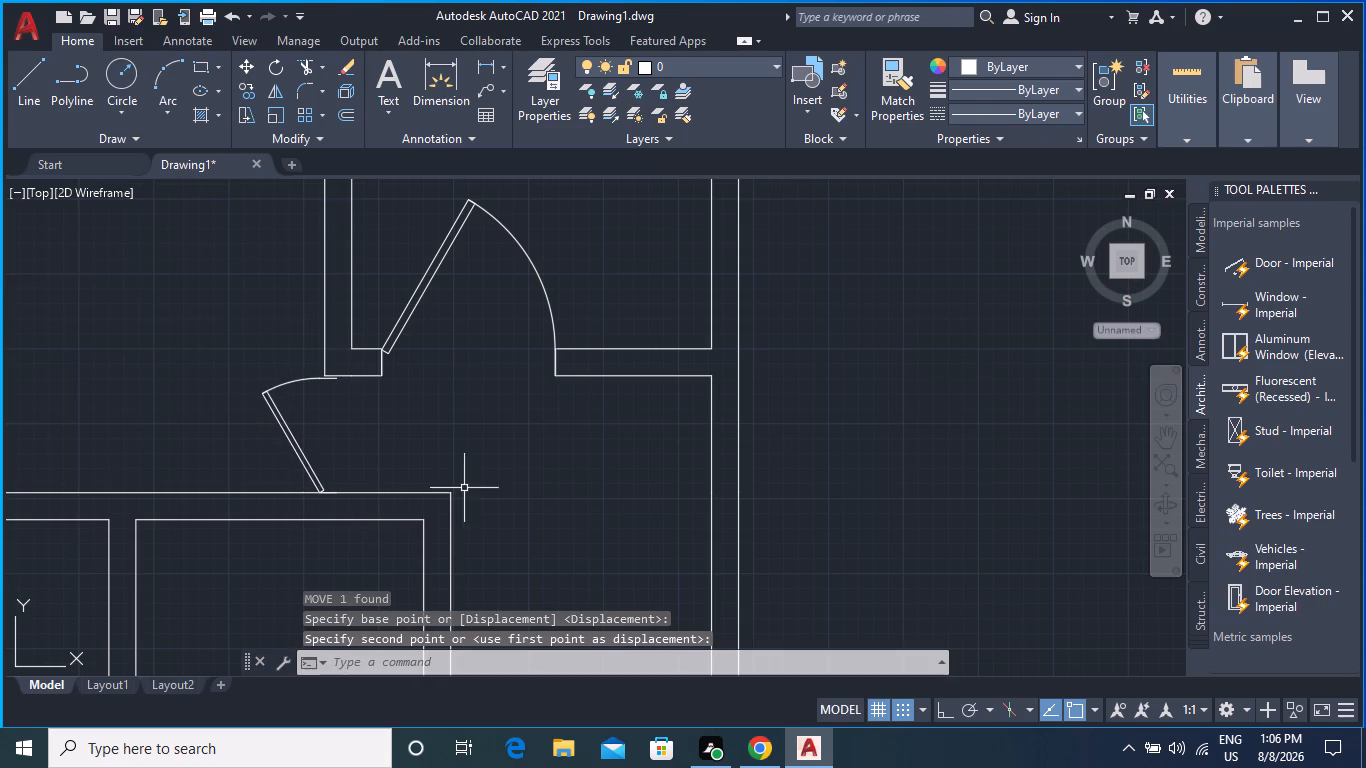
key(Escape)
key(Escape)
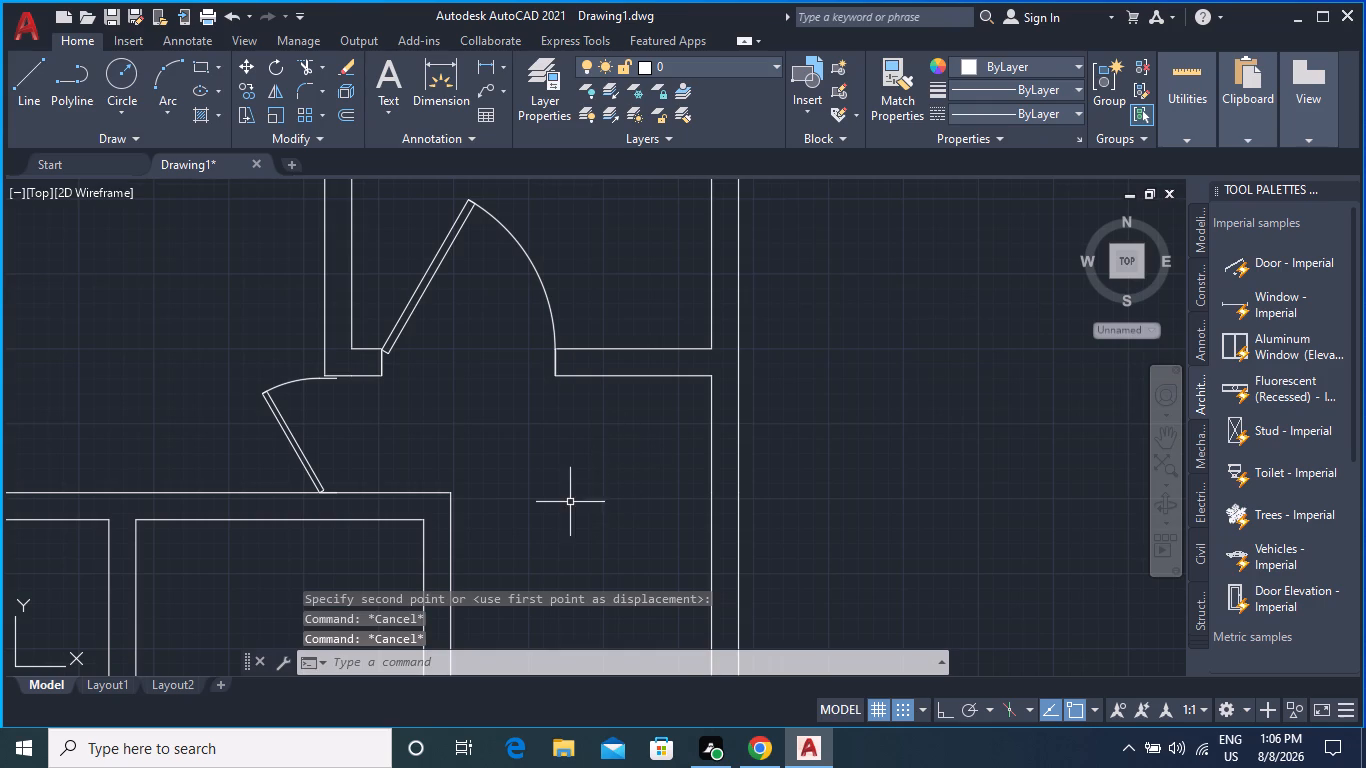
Set the swing of the scaled door beside the wall stub to Open 60º.
scroll(355, 459, up, 1)
scroll(305, 335, up, 2)
scroll(338, 417, down, 2)
middle_drag(374, 487, 361, 409)
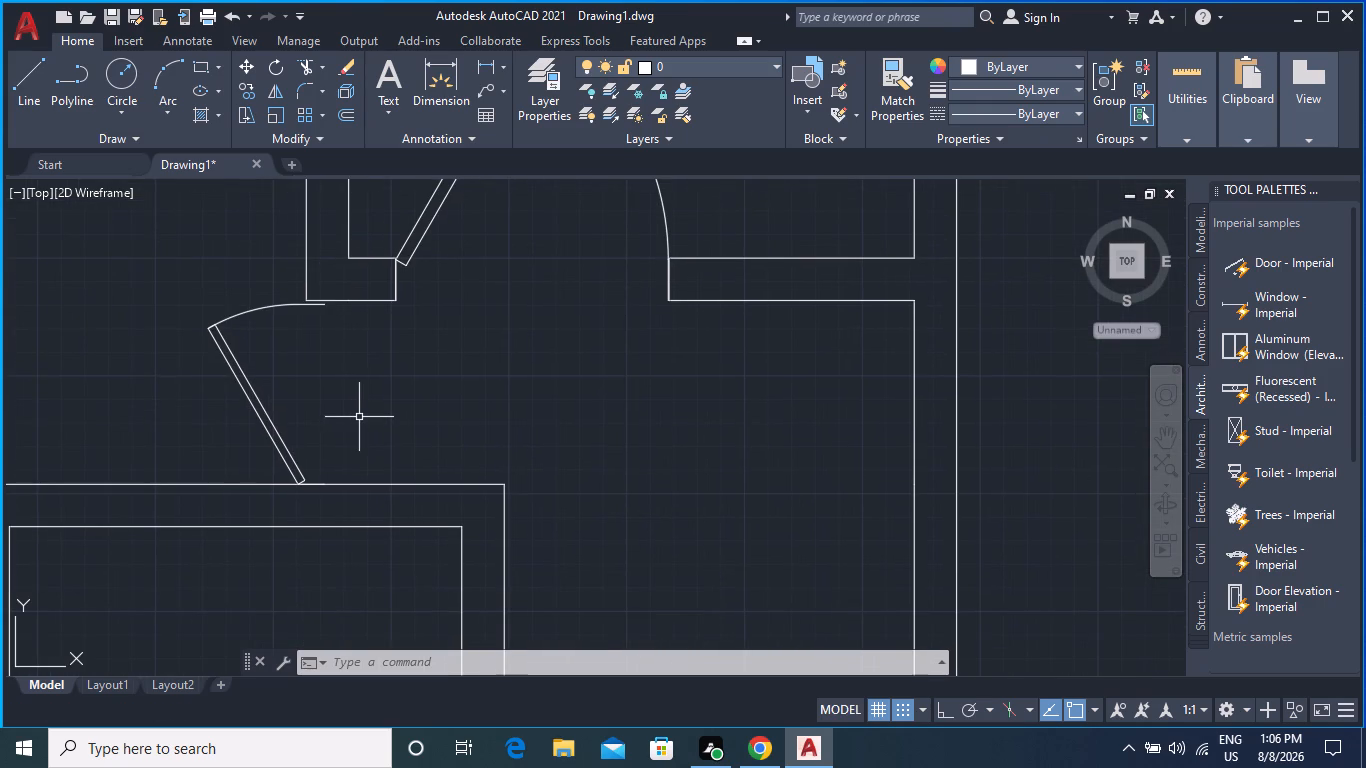
click(313, 306)
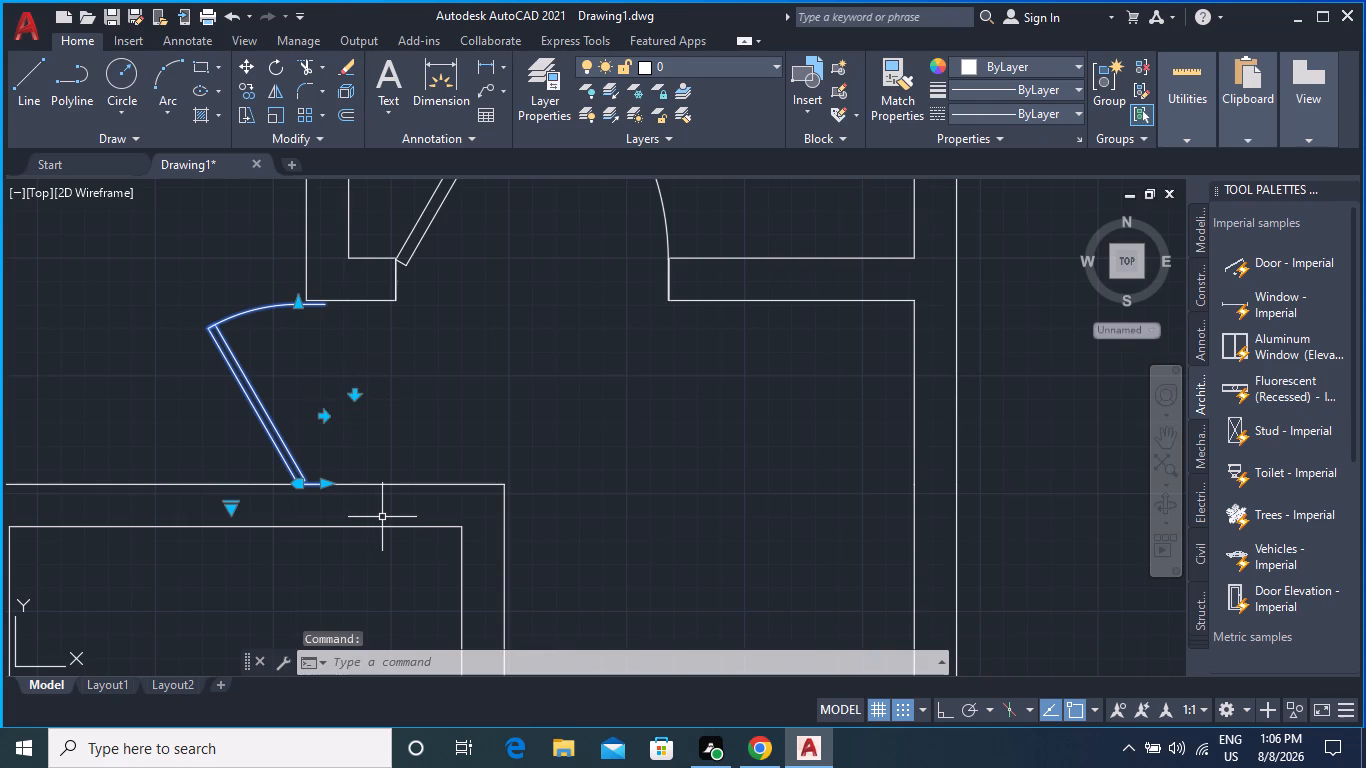
key(Escape)
key(Escape)
scroll(361, 364, down, 2)
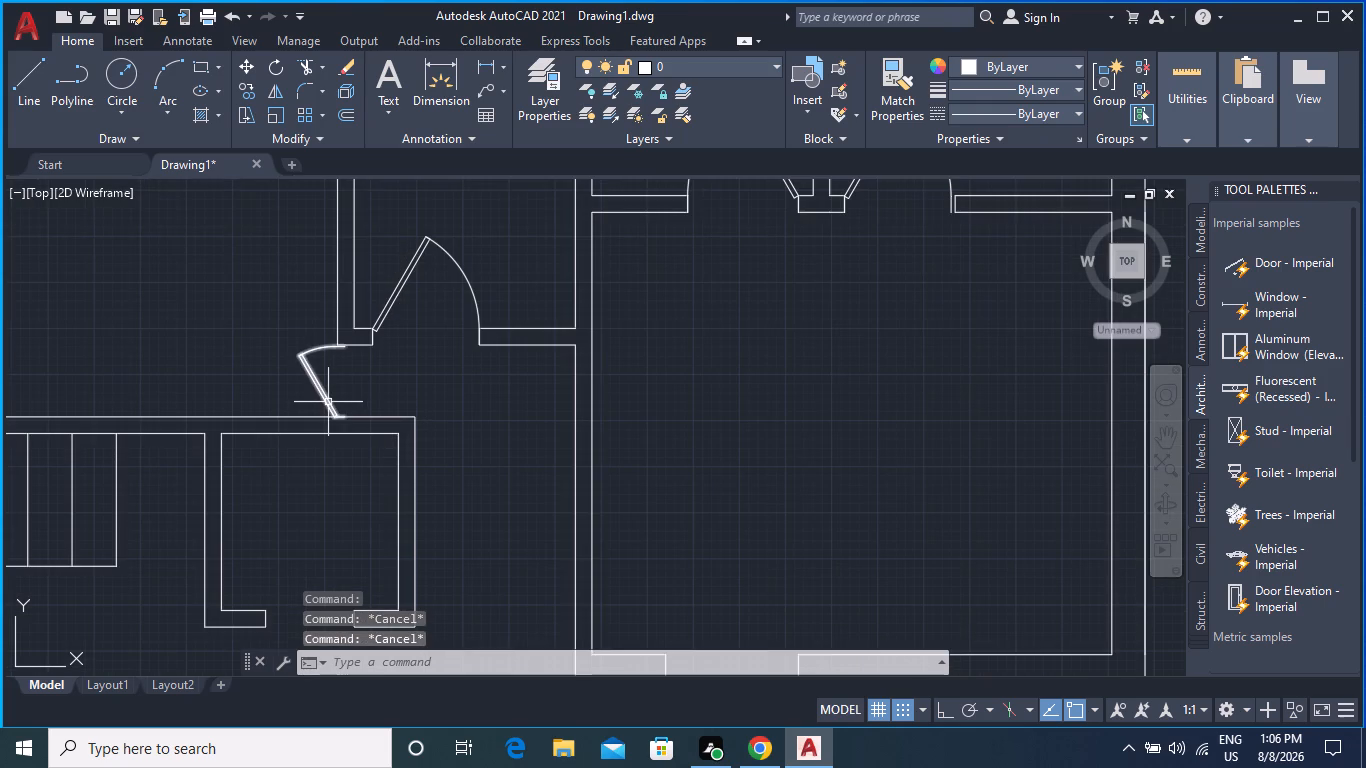
click(326, 402)
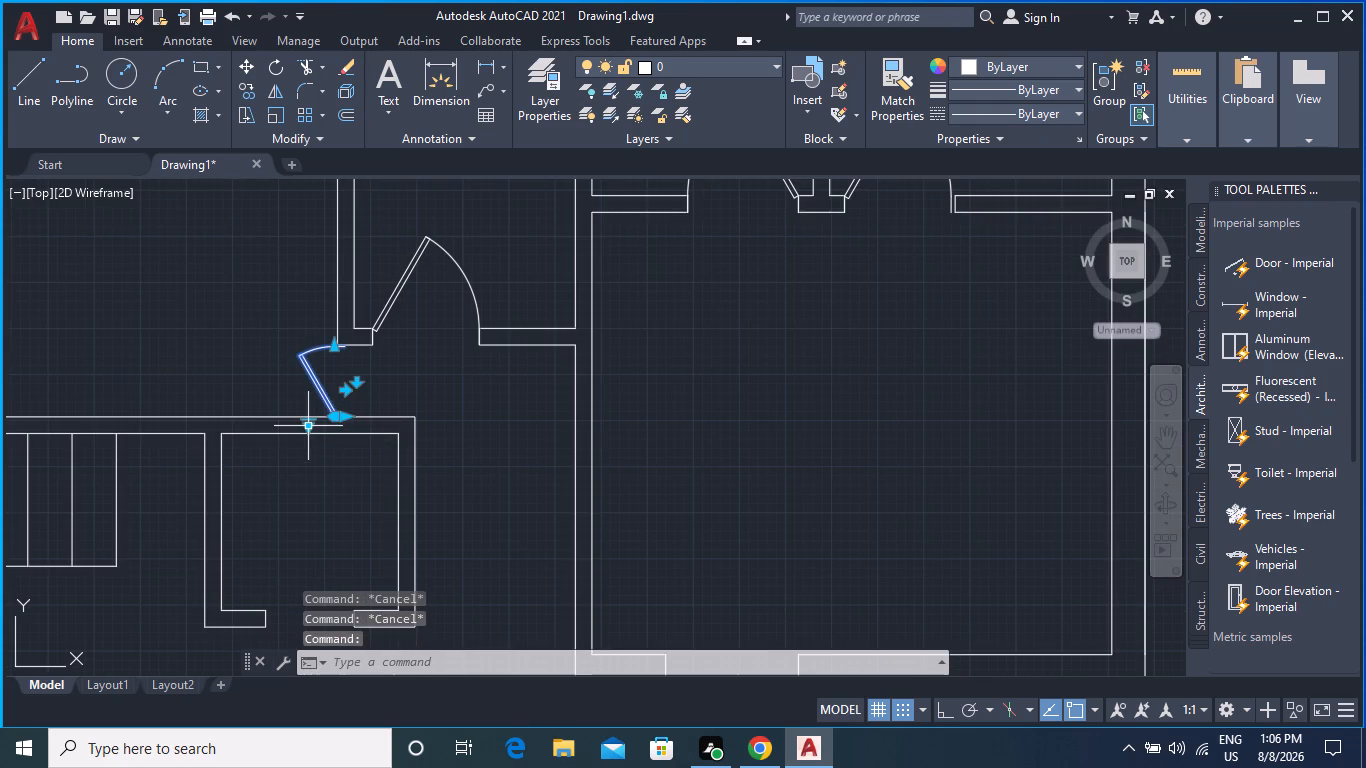
click(310, 425)
click(386, 484)
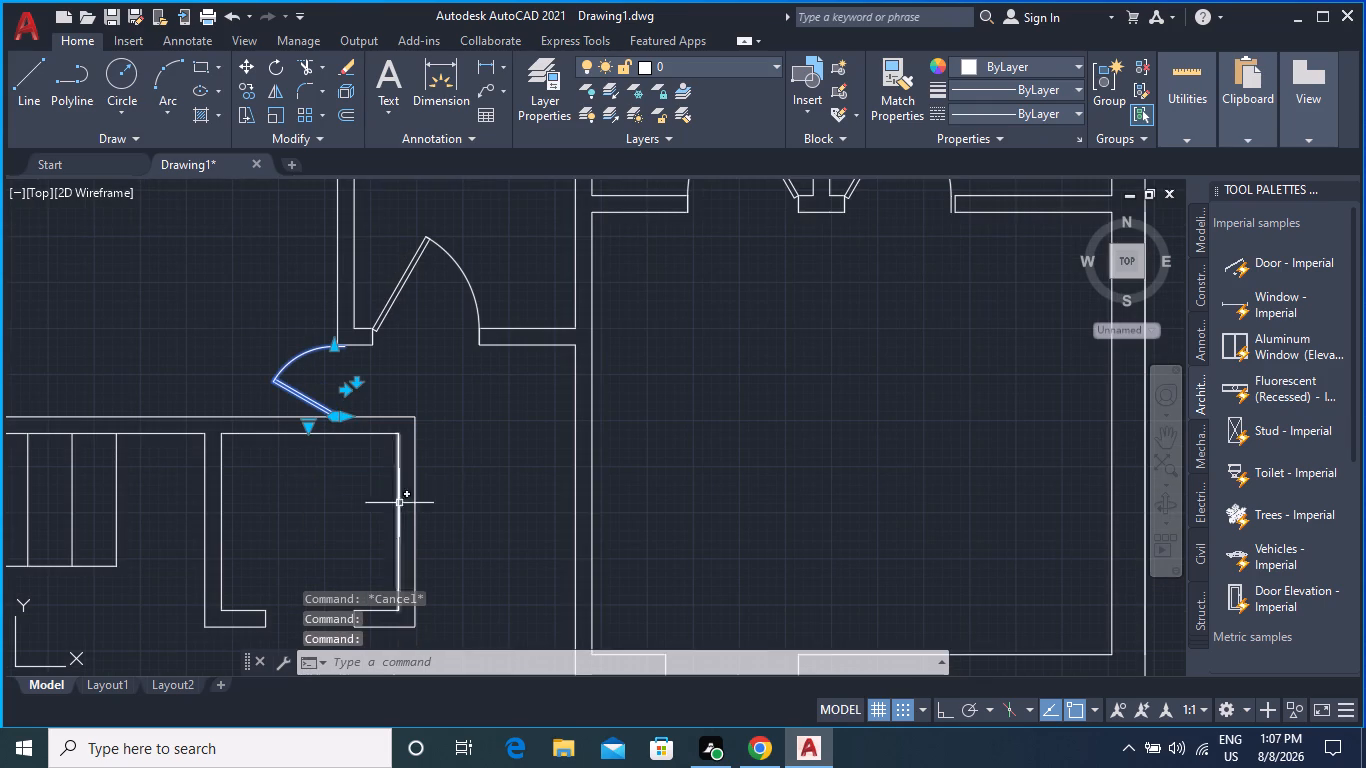
key(Escape)
Examine the floor plan for door openings that still need a door.
scroll(339, 377, up, 1)
scroll(361, 393, down, 2)
middle_drag(448, 412, 287, 446)
scroll(384, 440, down, 1)
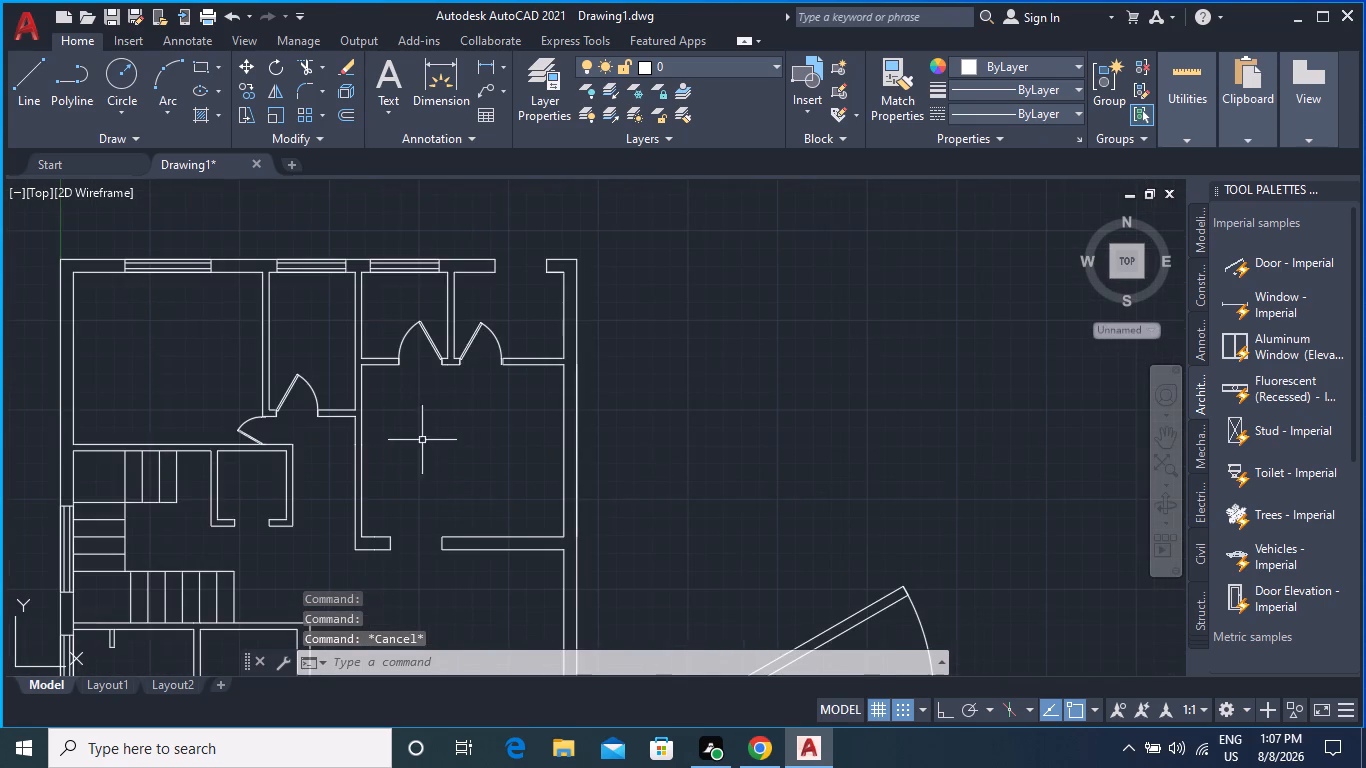
middle_drag(413, 454, 351, 488)
middle_drag(391, 496, 389, 440)
scroll(389, 440, down, 1)
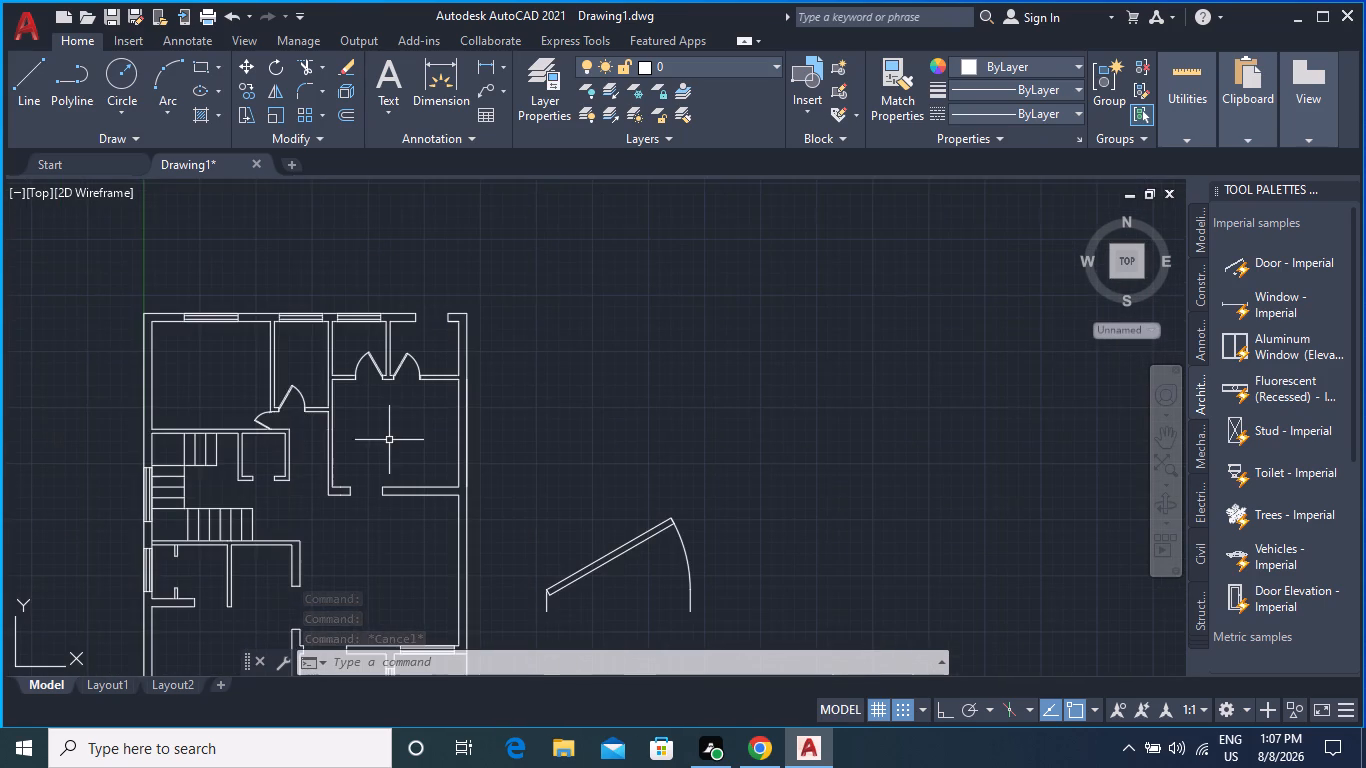
middle_drag(402, 482, 401, 428)
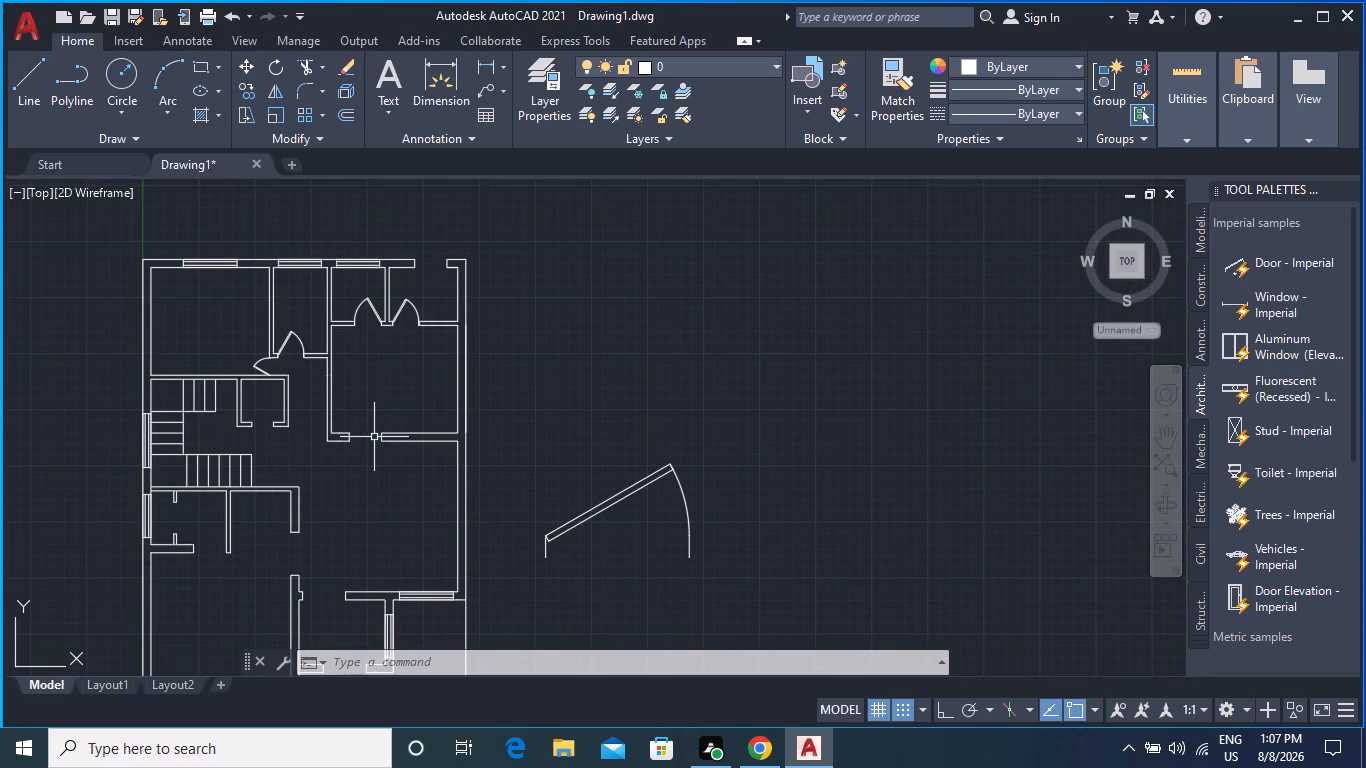
scroll(348, 348, up, 1)
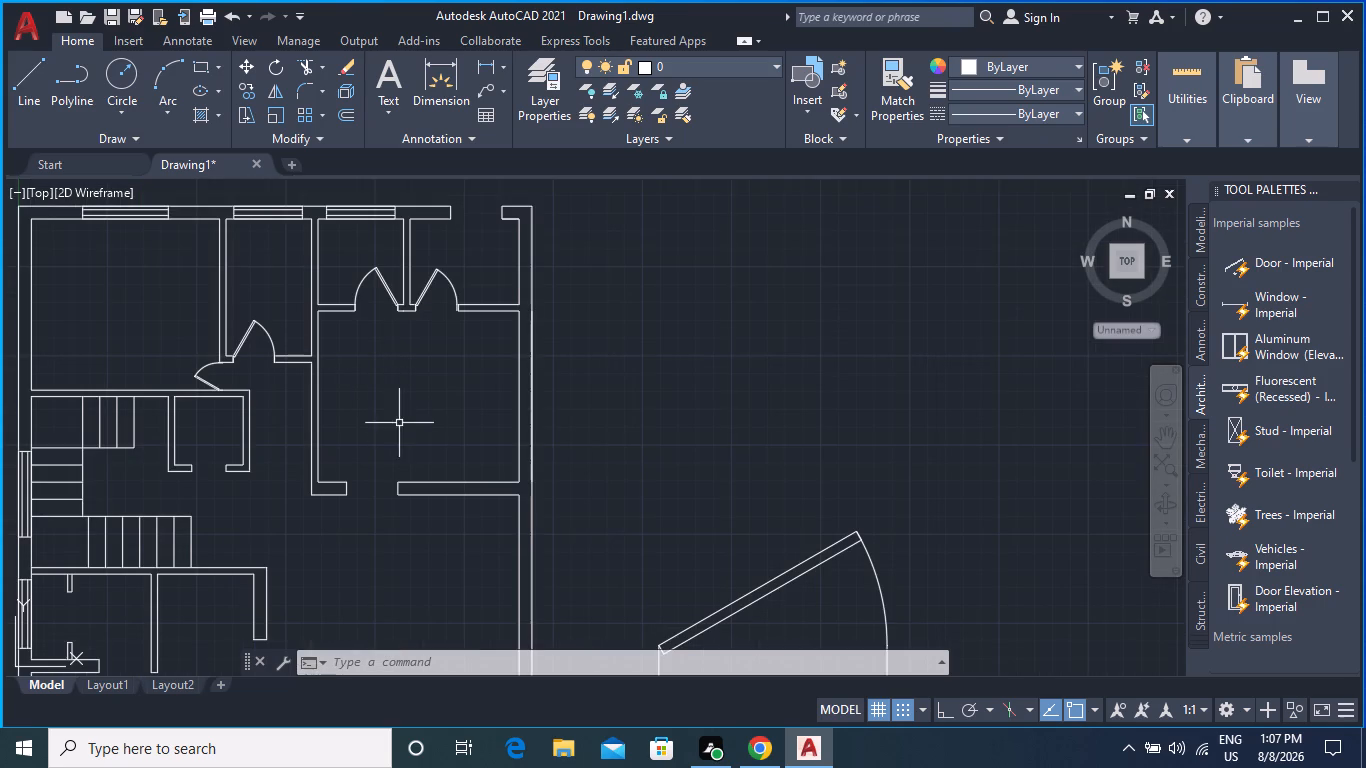
middle_drag(399, 419, 408, 353)
middle_click(408, 351)
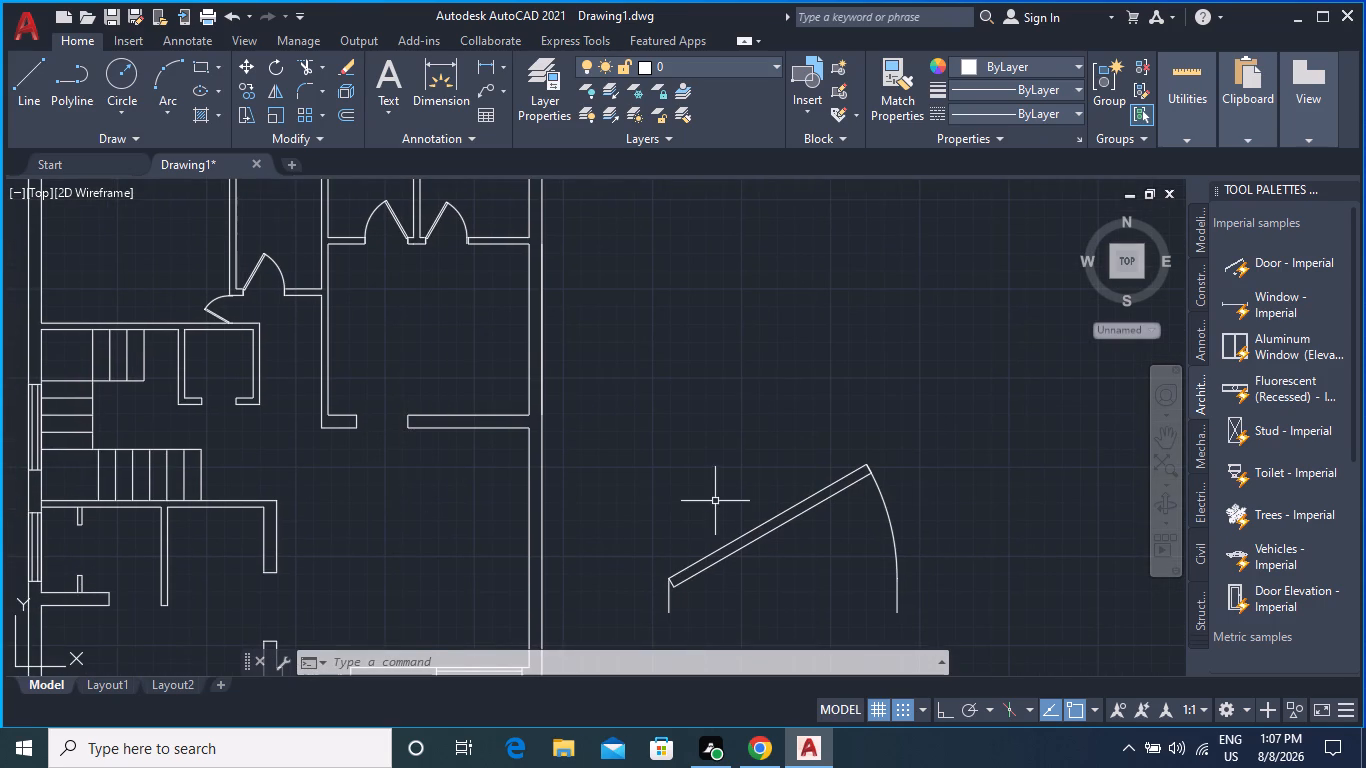
scroll(688, 485, down, 1)
middle_drag(660, 487, 663, 407)
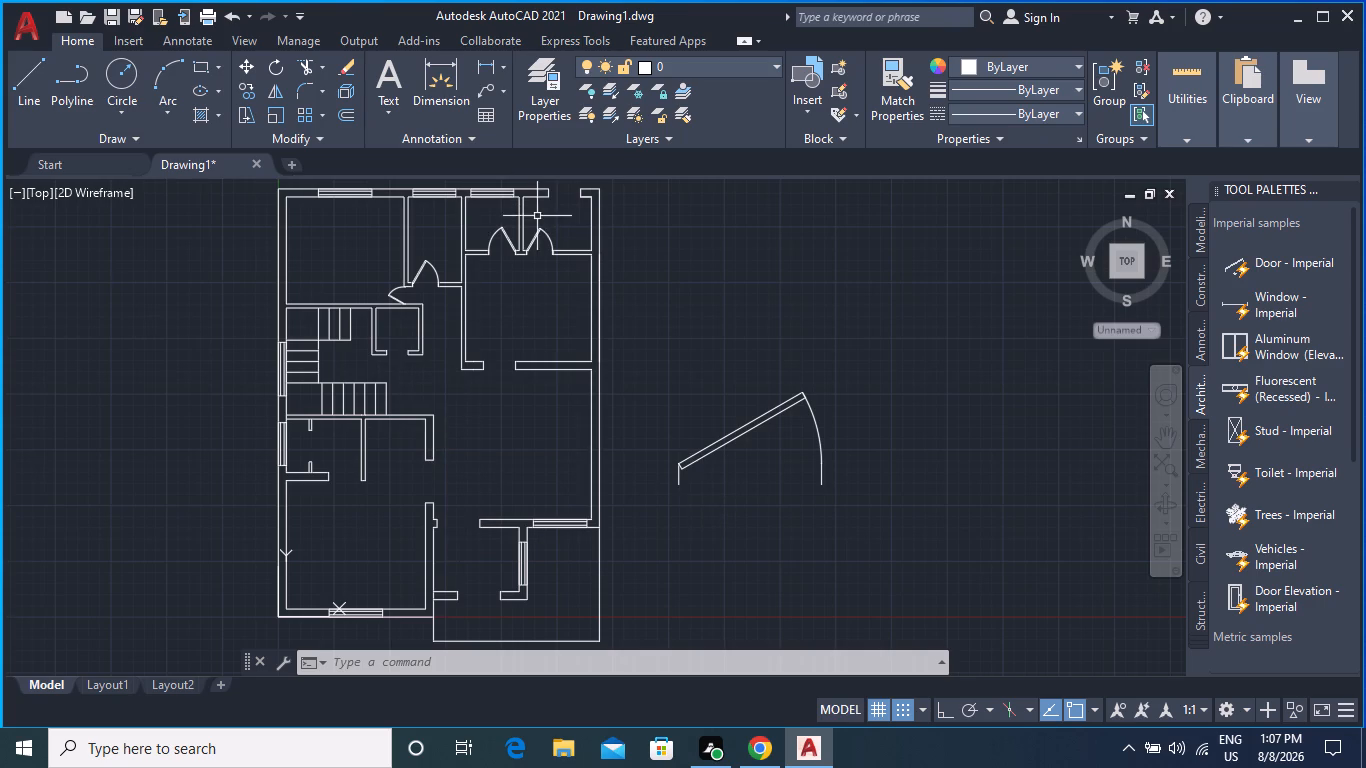
Copy the left door of the upper pair from its jamb corner to the right jamb of the small room's opening beside the stairs.
scroll(498, 226, up, 3)
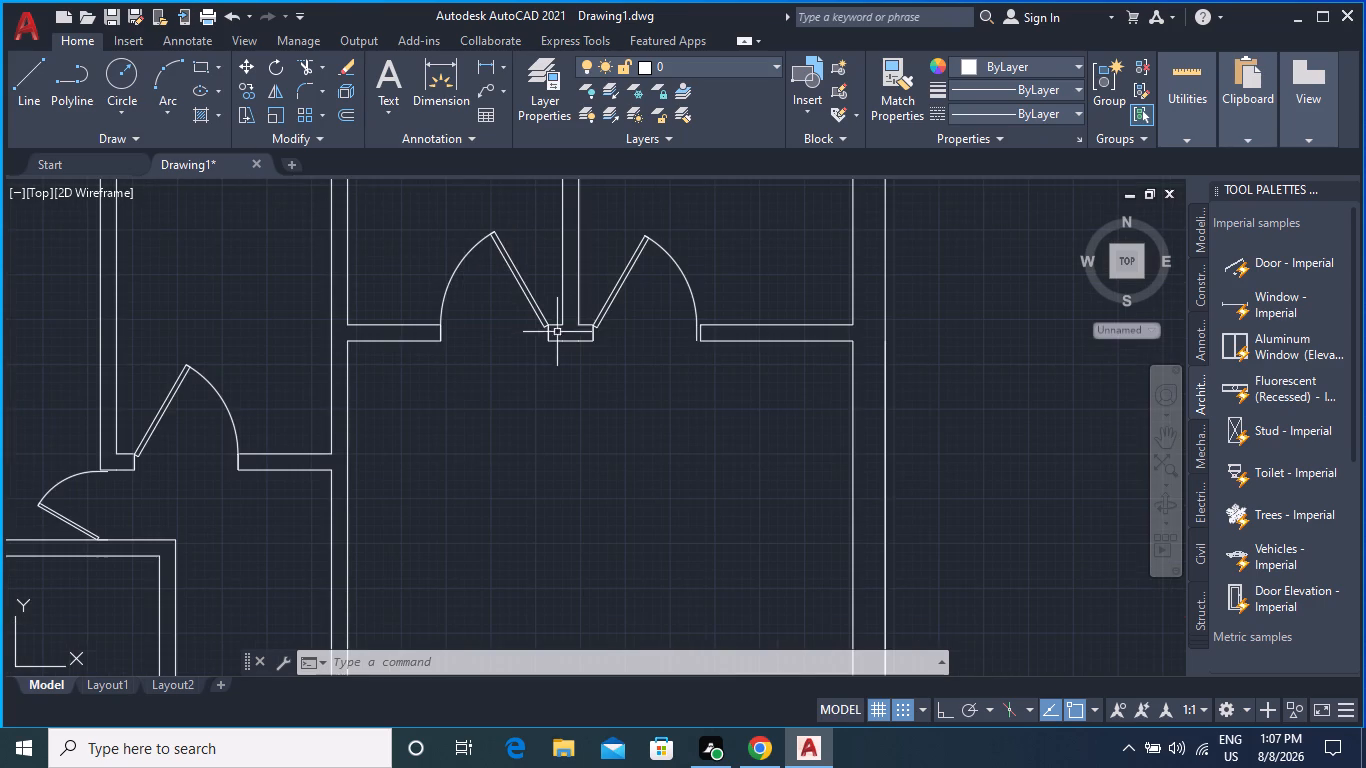
click(532, 306)
click(249, 89)
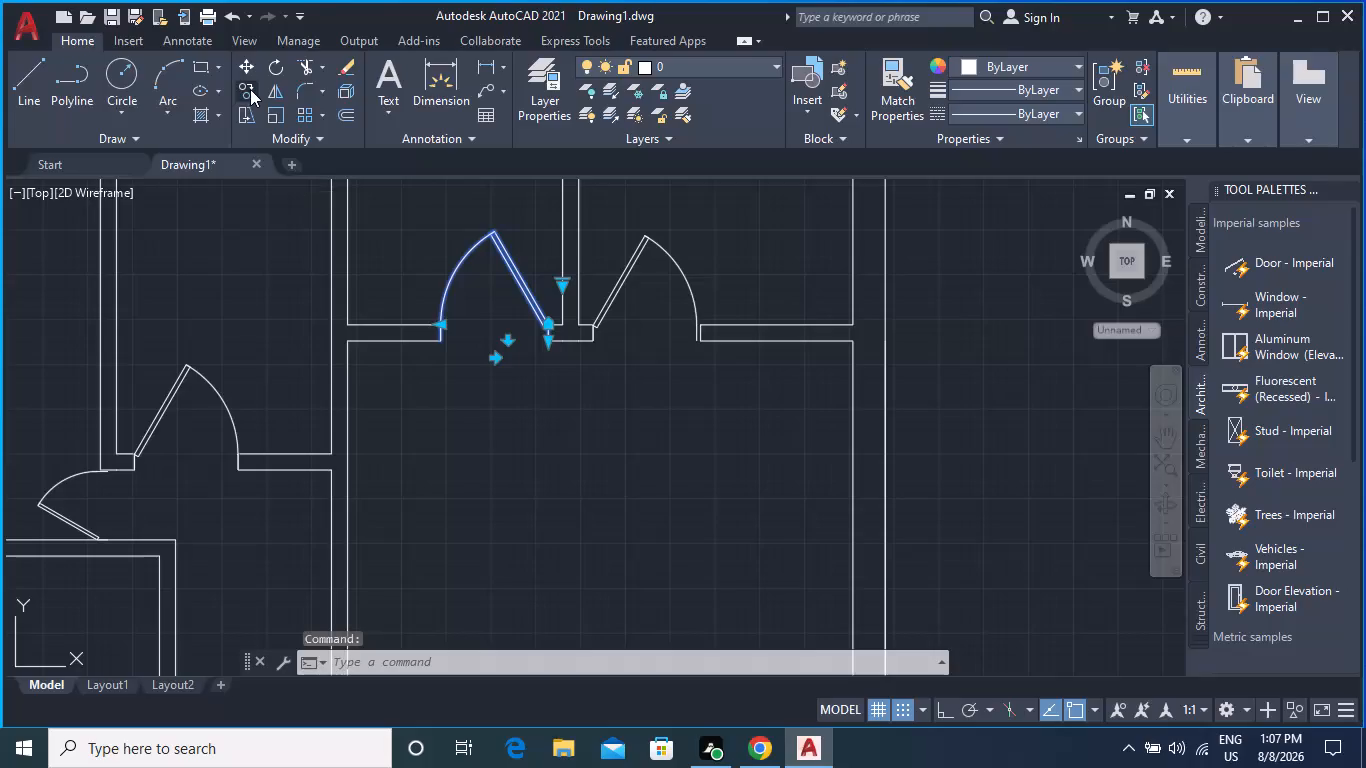
click(549, 344)
scroll(498, 533, down, 4)
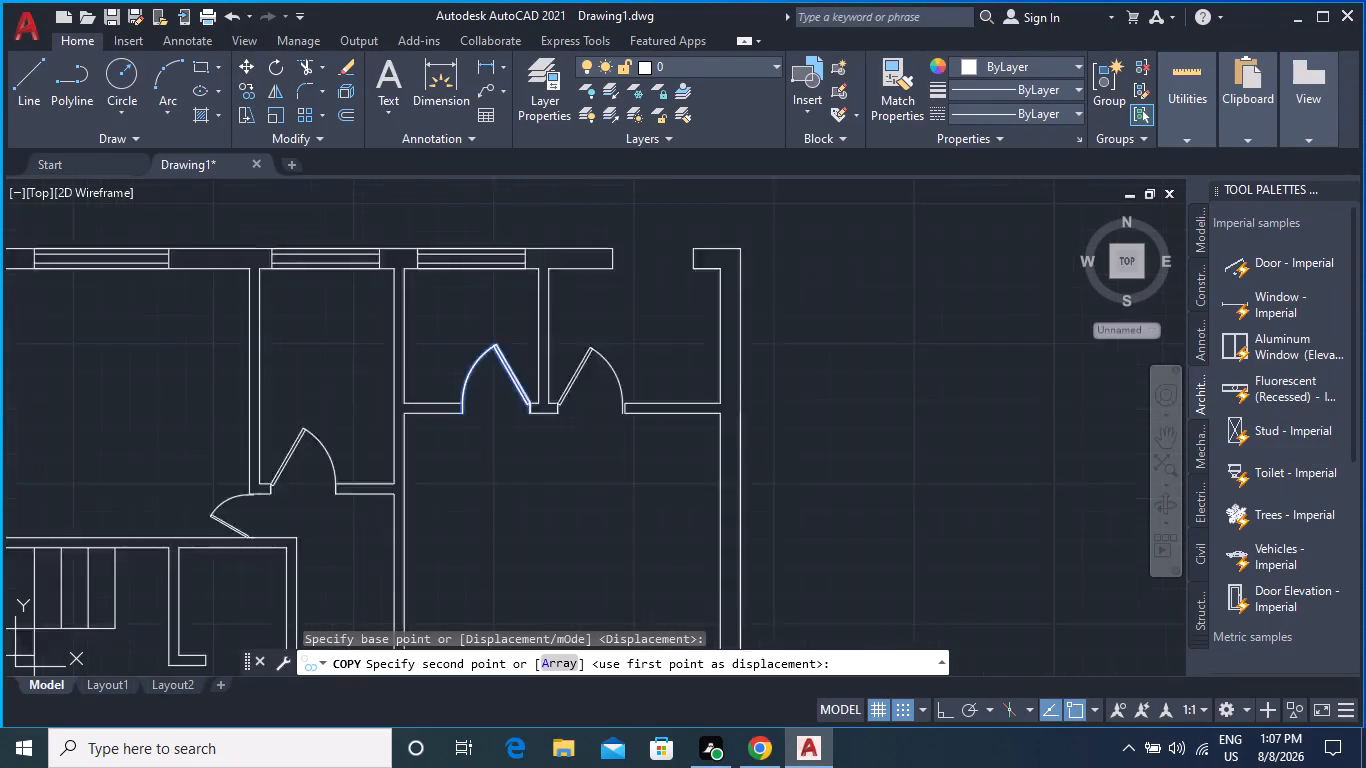
scroll(513, 527, down, 2)
middle_drag(494, 549, 514, 351)
scroll(513, 350, down, 1)
scroll(462, 379, up, 3)
scroll(527, 310, up, 1)
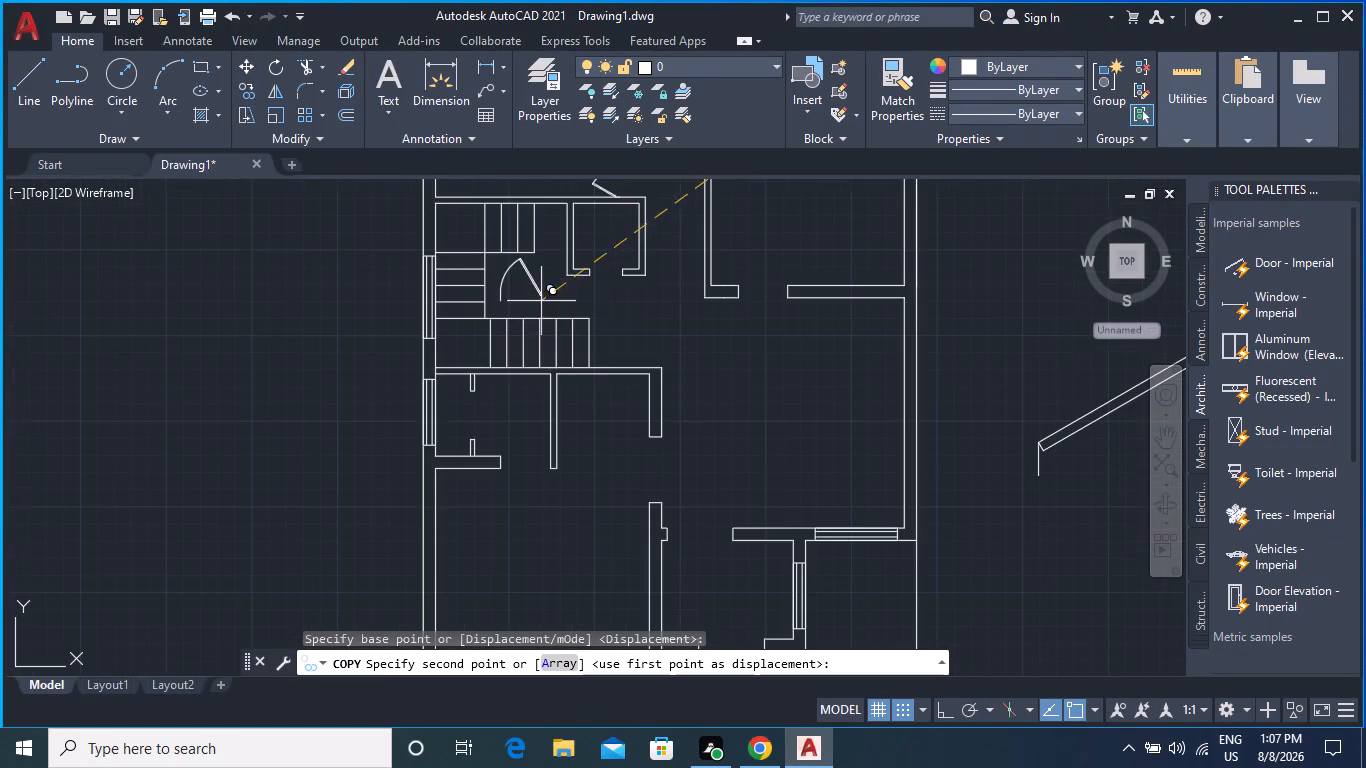
middle_drag(629, 314, 557, 434)
scroll(535, 386, up, 3)
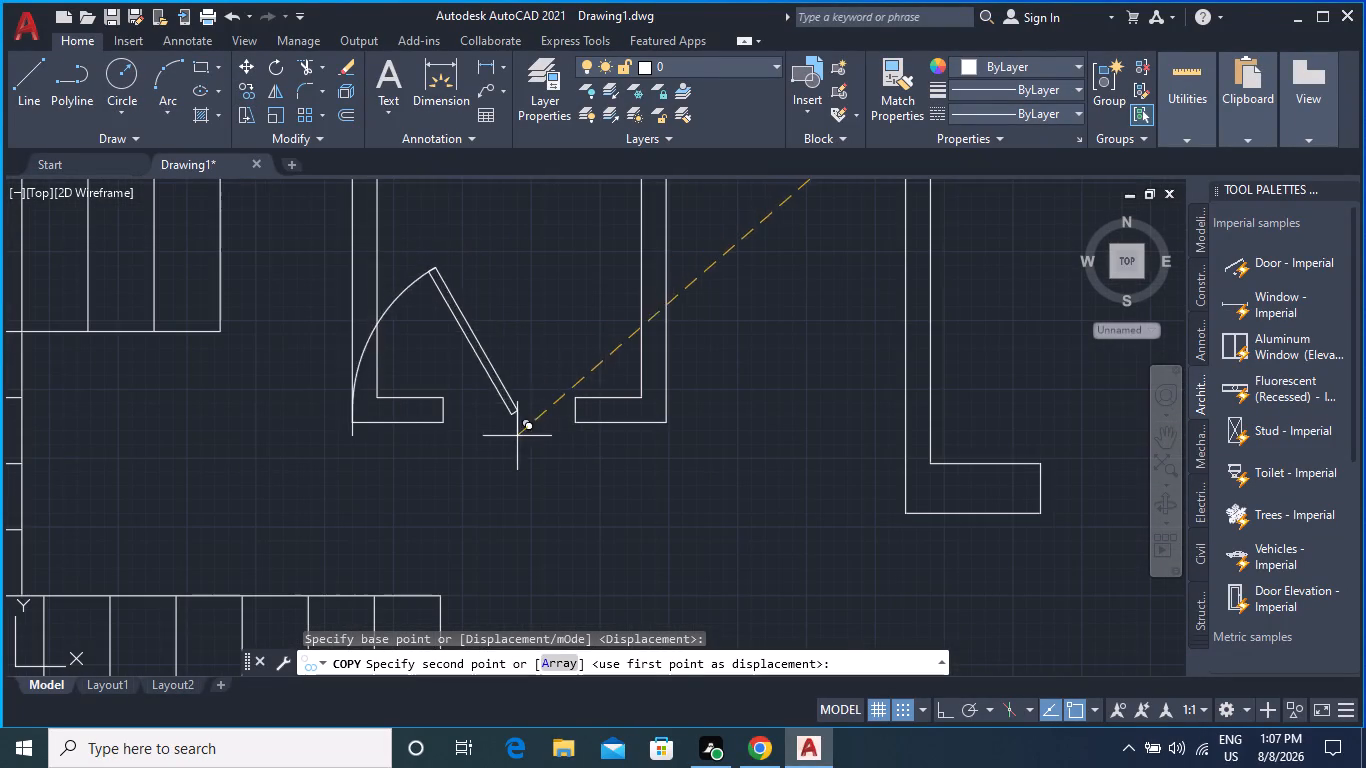
click(577, 428)
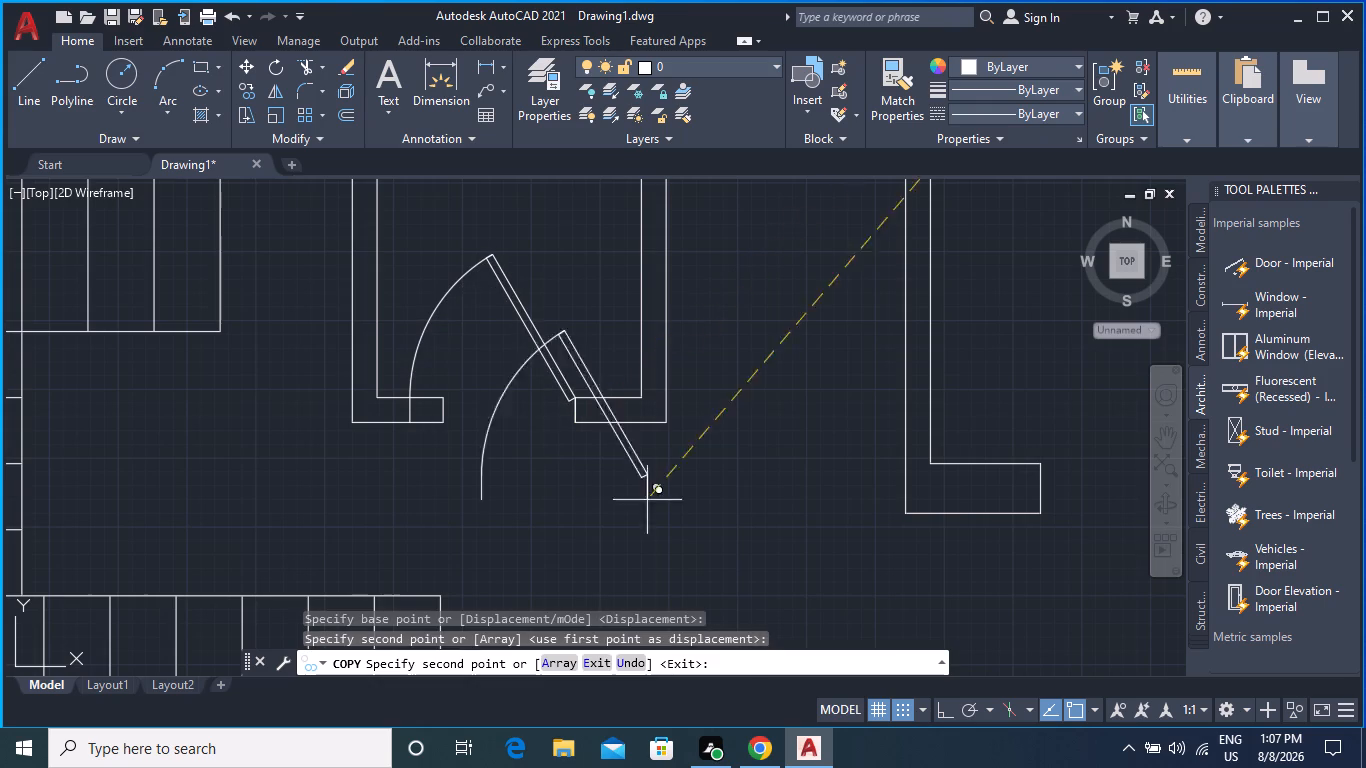
key(Escape)
Flip the copied door's hinge to the opposite side of the small room's opening.
click(557, 367)
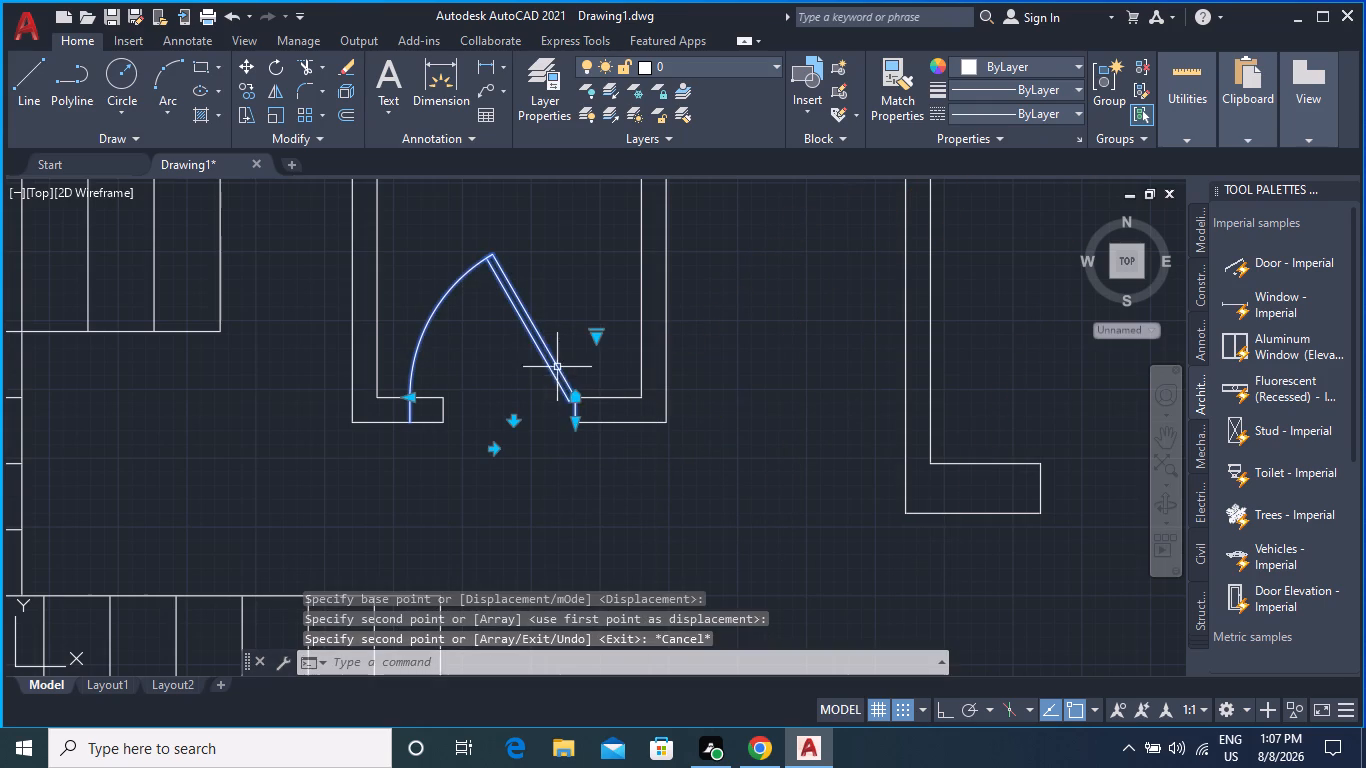
click(494, 451)
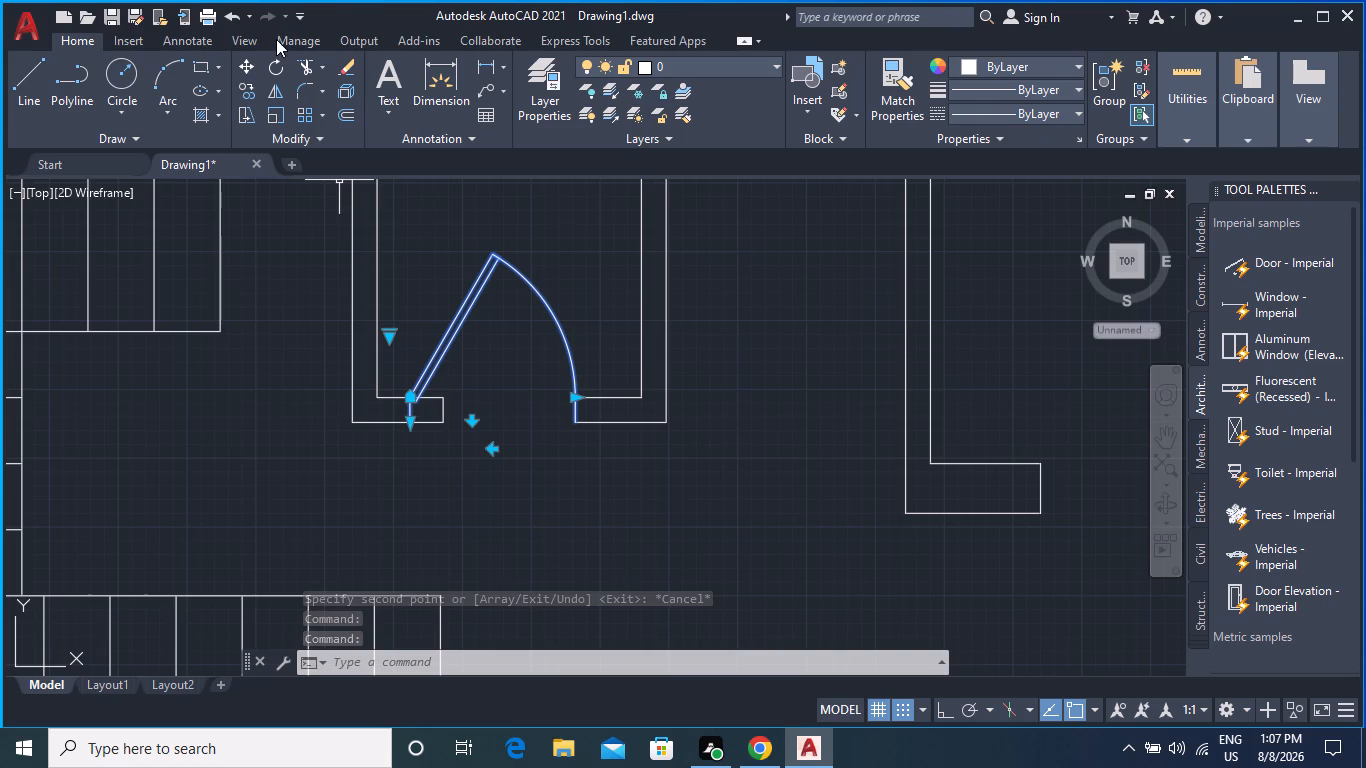
Move the door from its frame corner to the corner of the left jamb of the small room's opening.
click(246, 64)
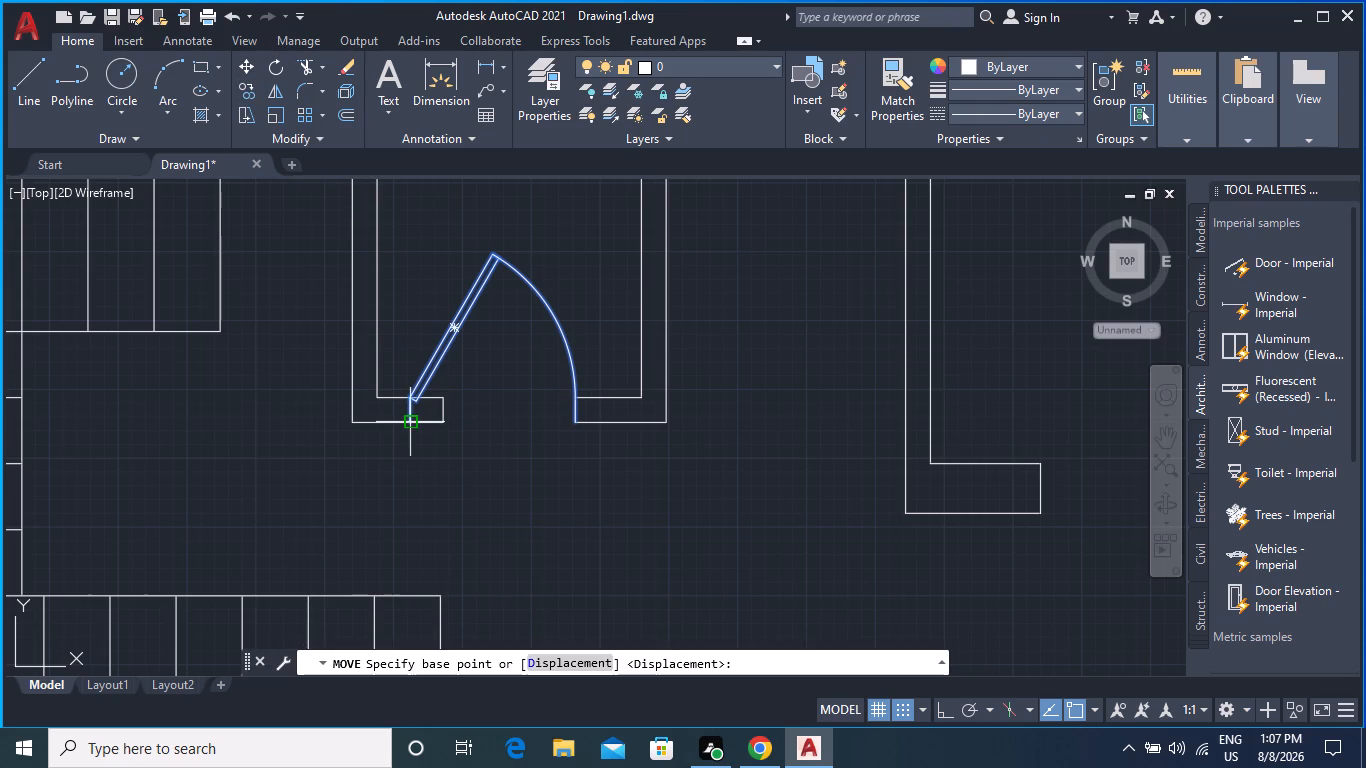
click(414, 422)
click(442, 424)
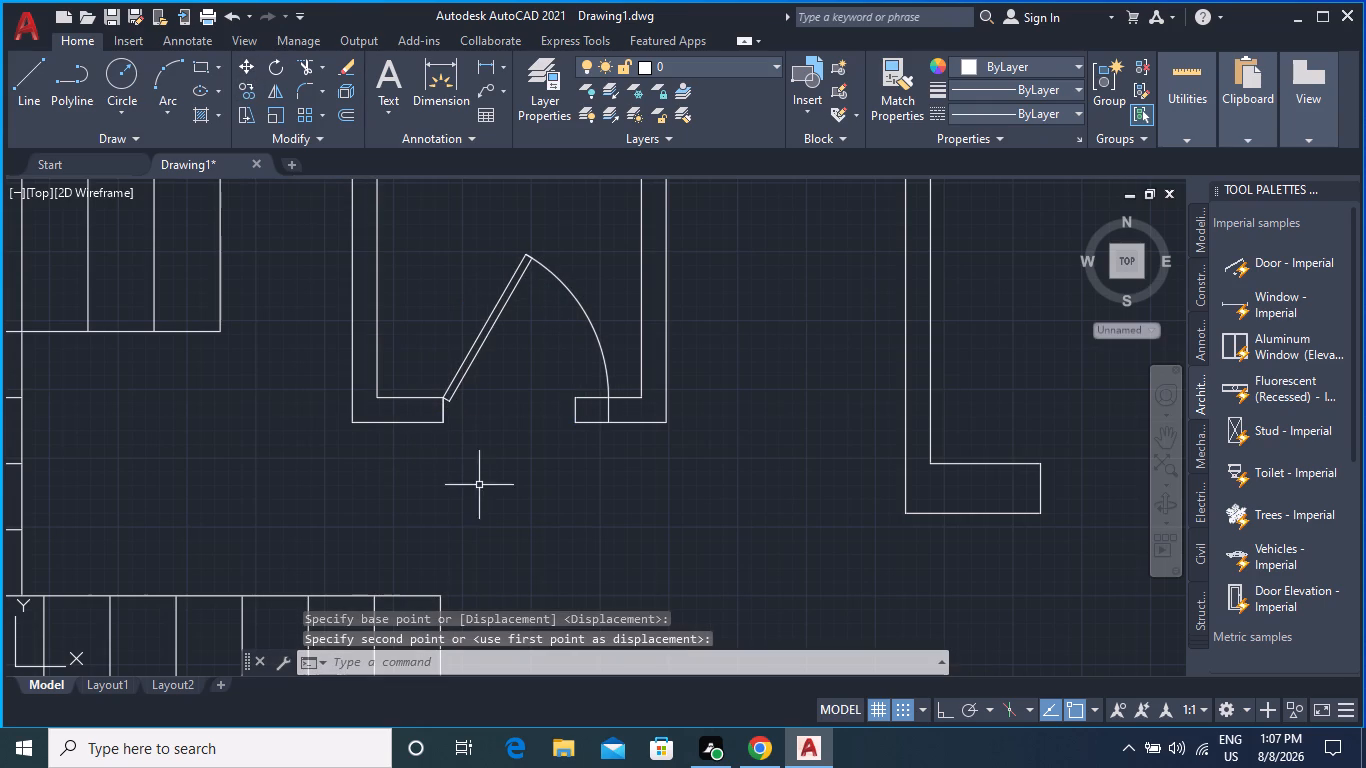
Flip the small room's door so that it swings outward, below the opening.
click(478, 354)
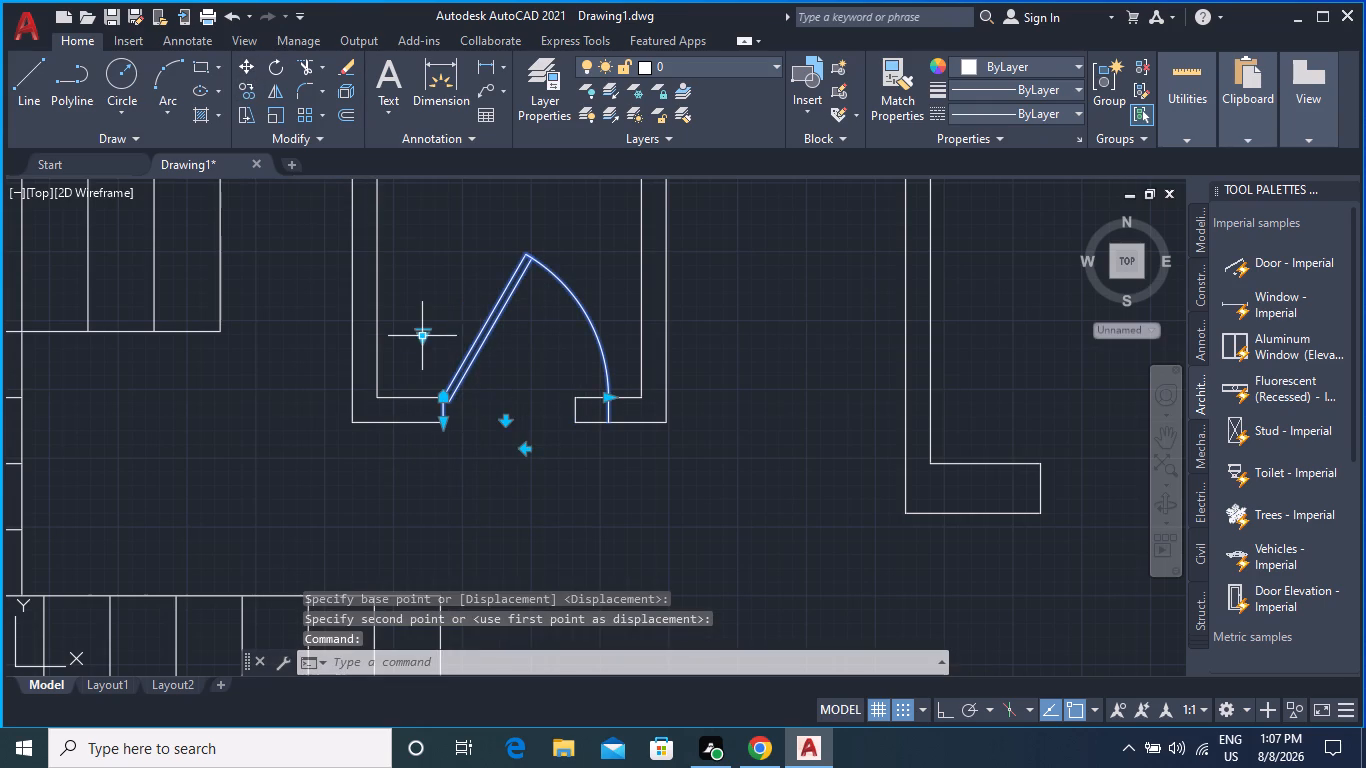
click(505, 418)
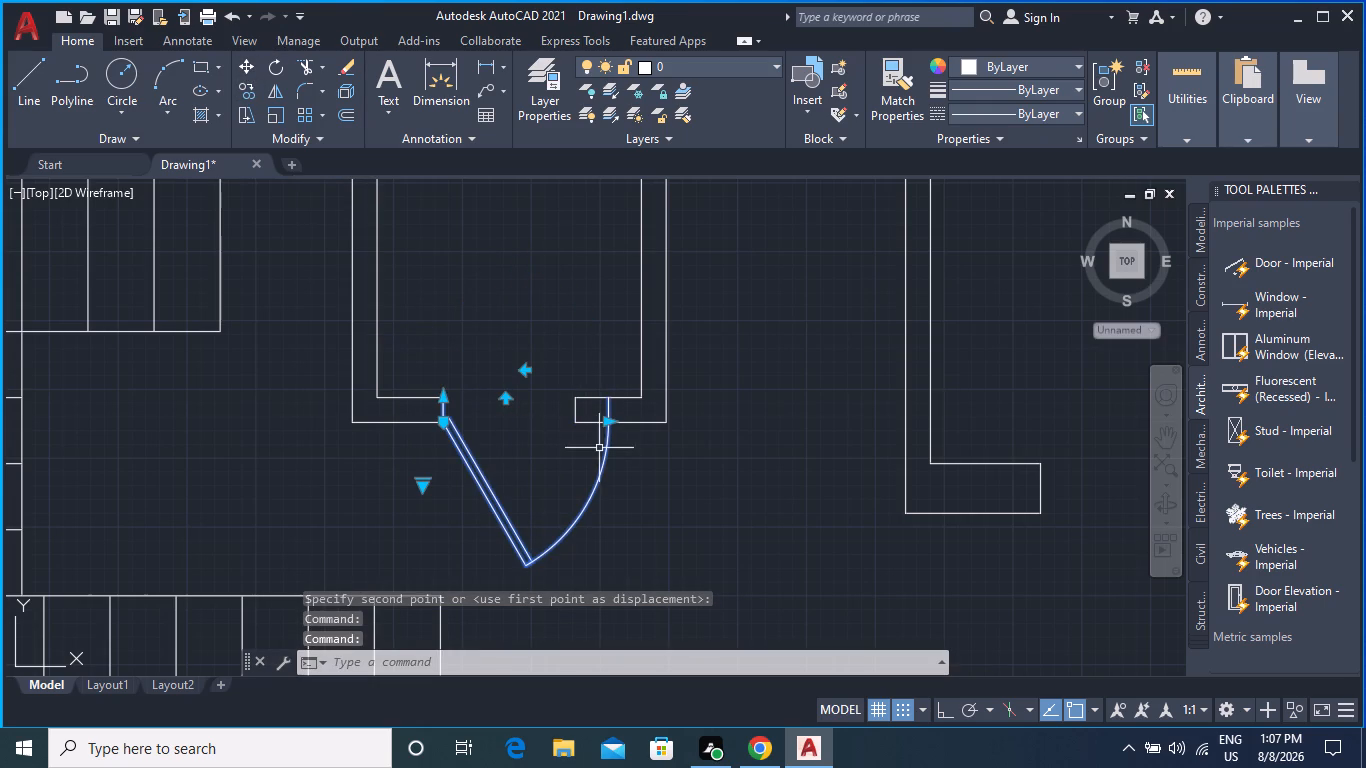
Scale the small room's door from the upper corner of the left jamb down to the opening's width.
key(s)
text(ca)
key(l)
key(e)
key(Return)
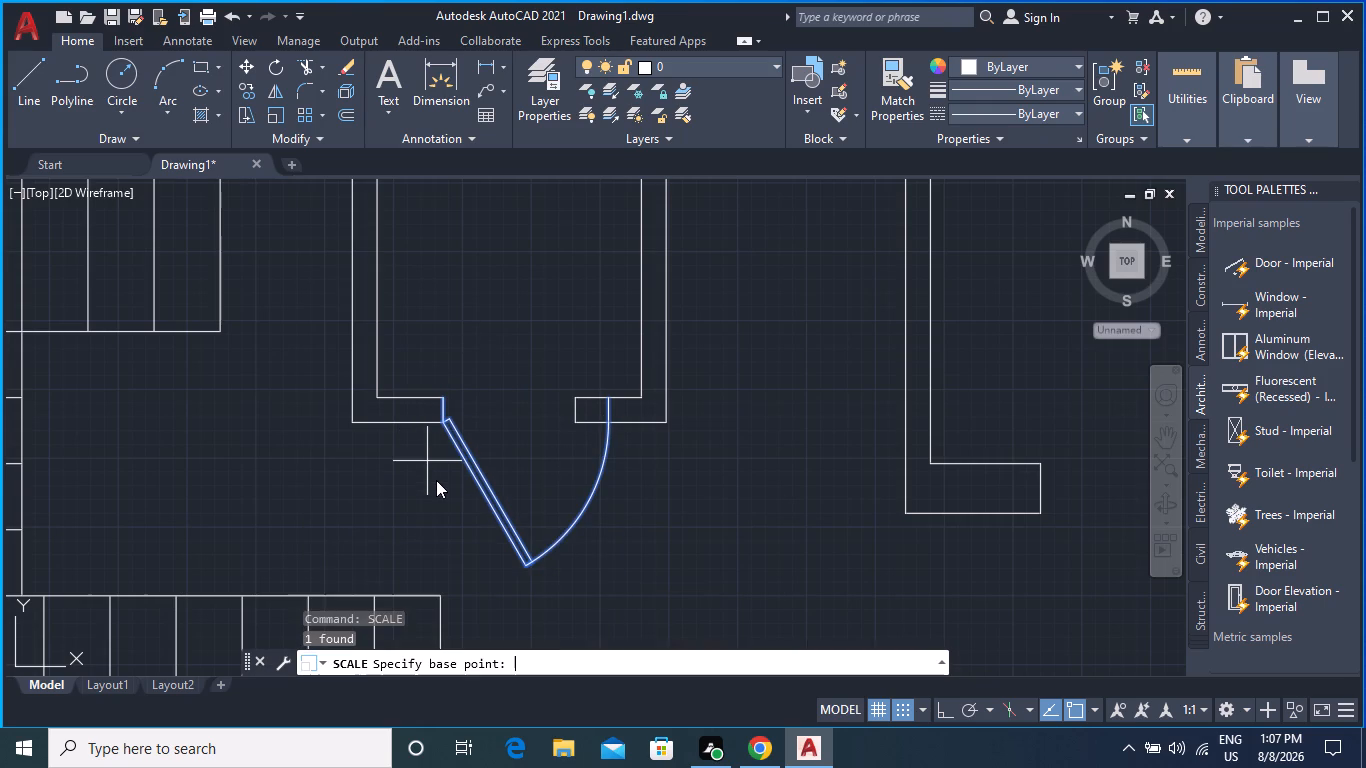
click(440, 400)
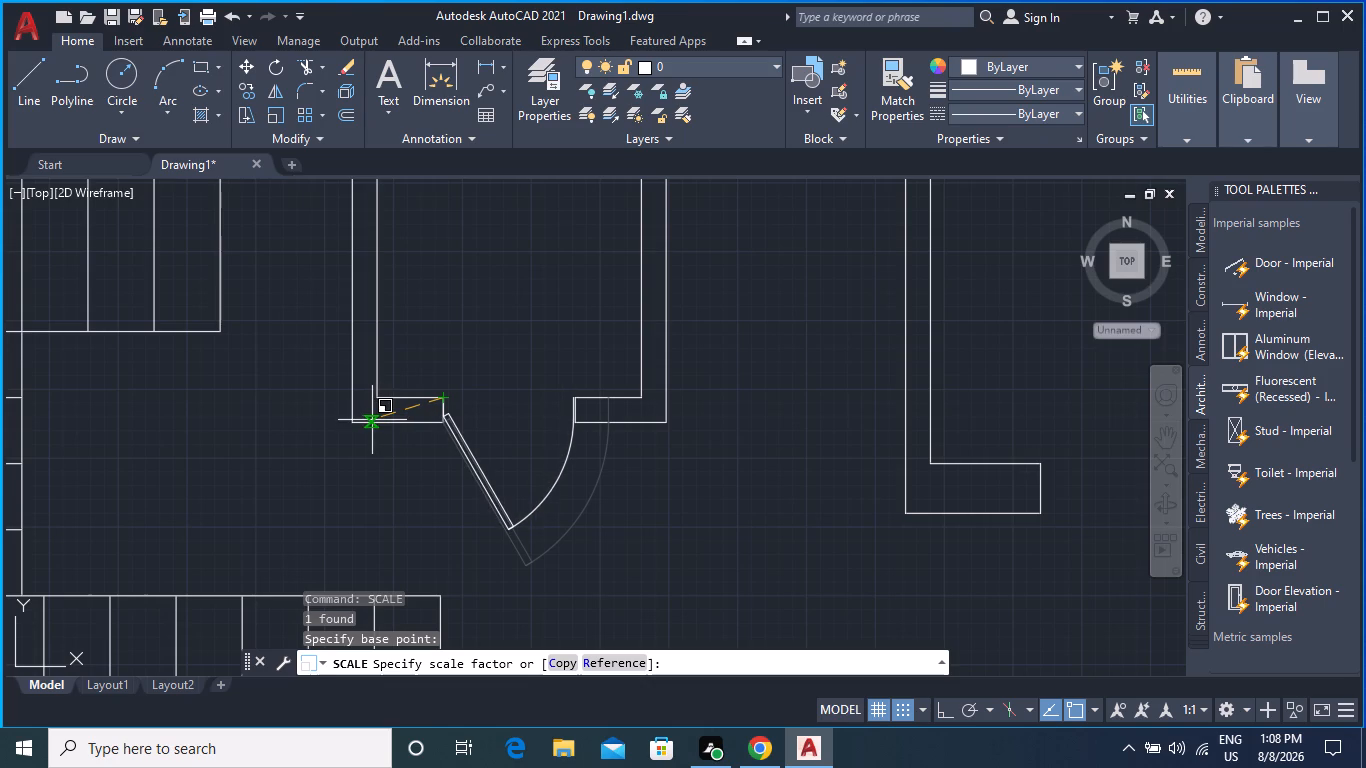
click(371, 420)
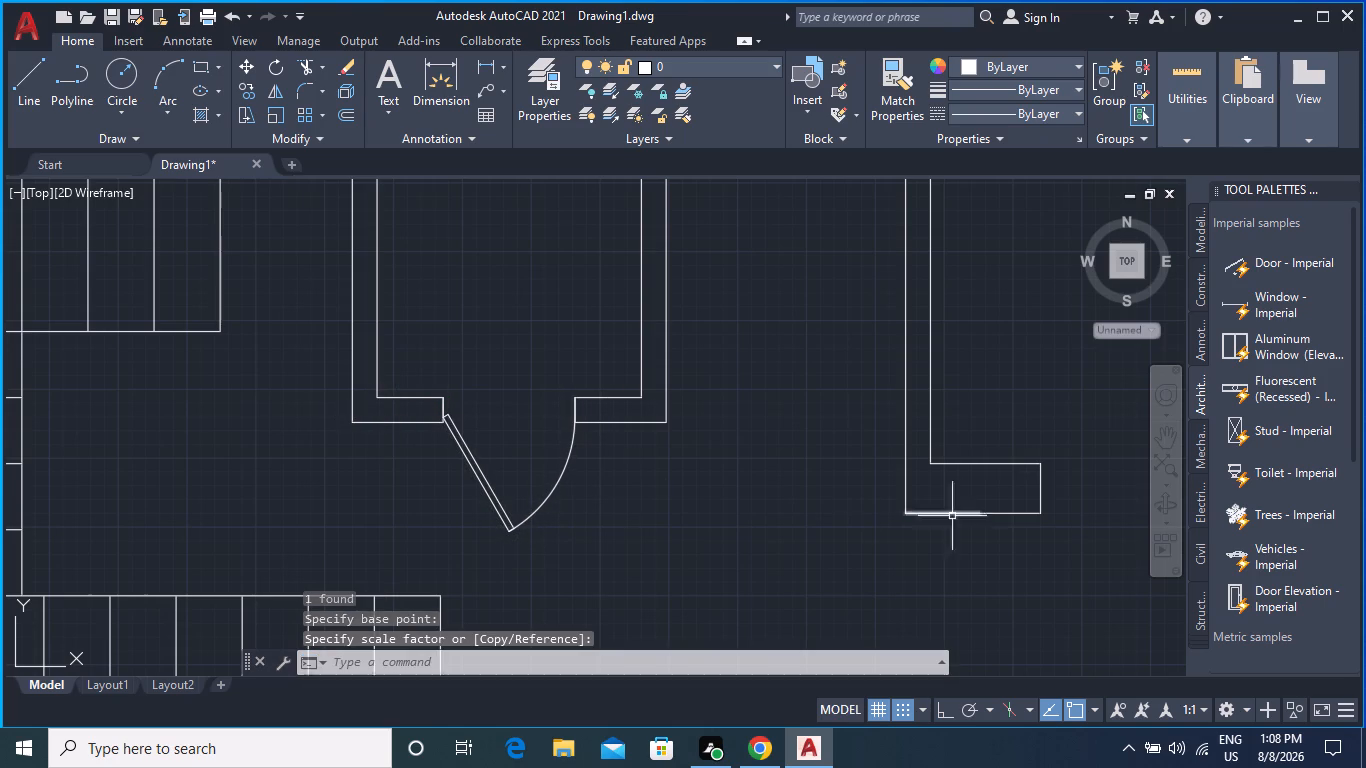
key(Escape)
key(Escape)
Set the swing of the small room's door to Open 90º.
click(504, 506)
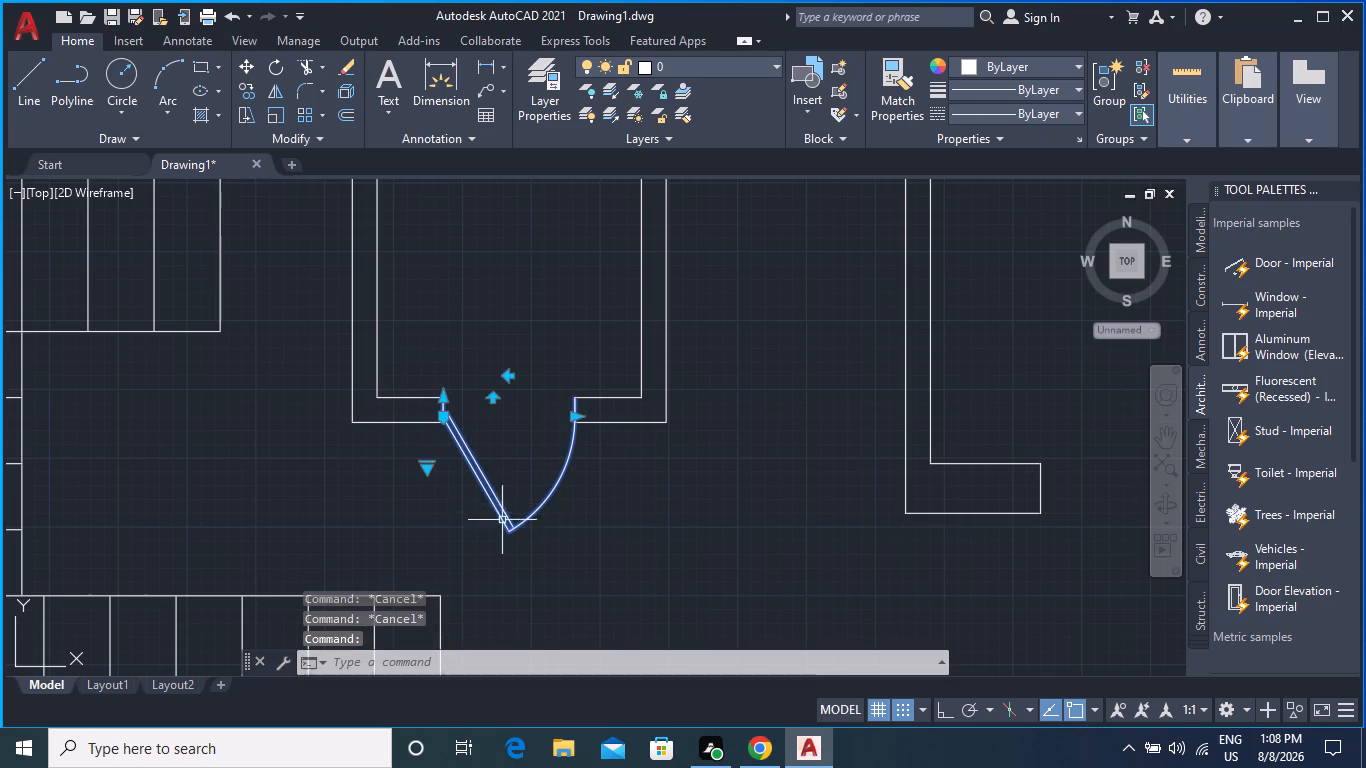
click(430, 471)
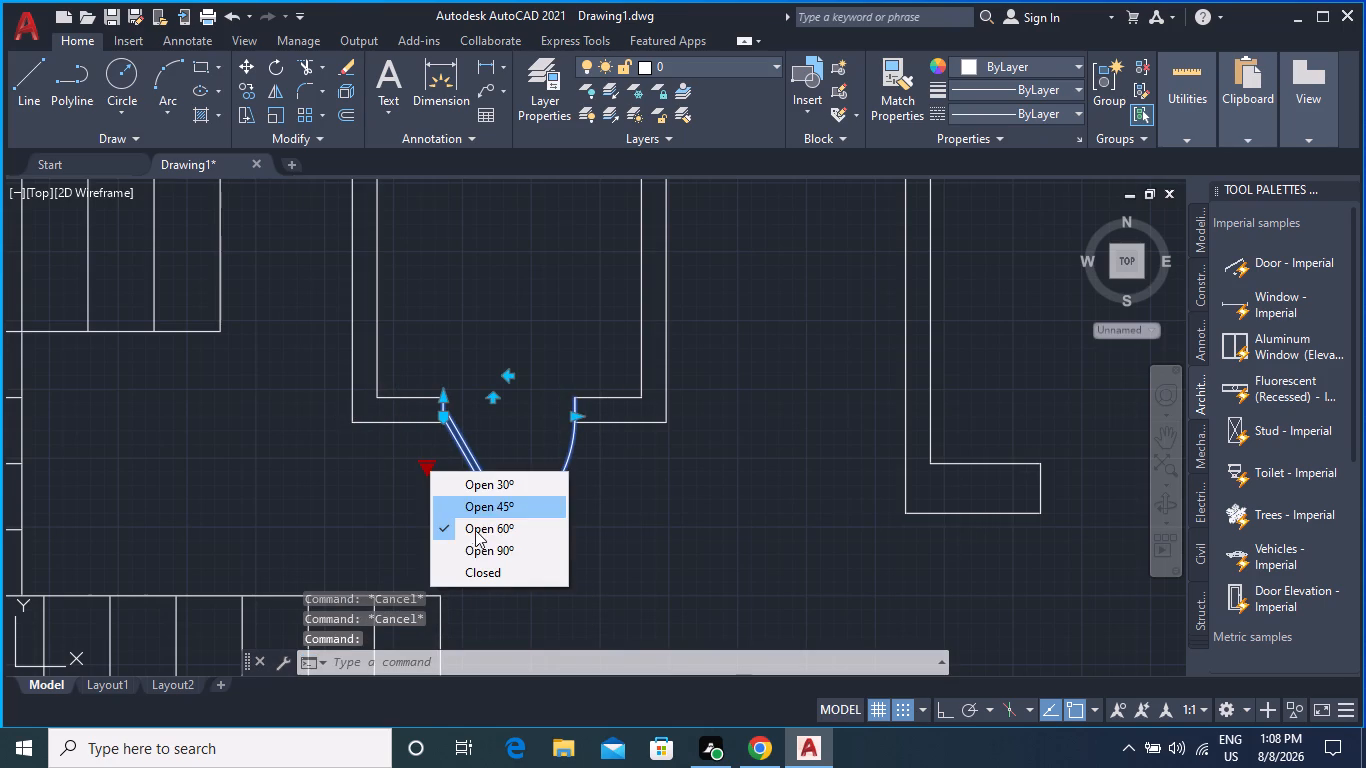
click(473, 543)
key(Escape)
key(Escape)
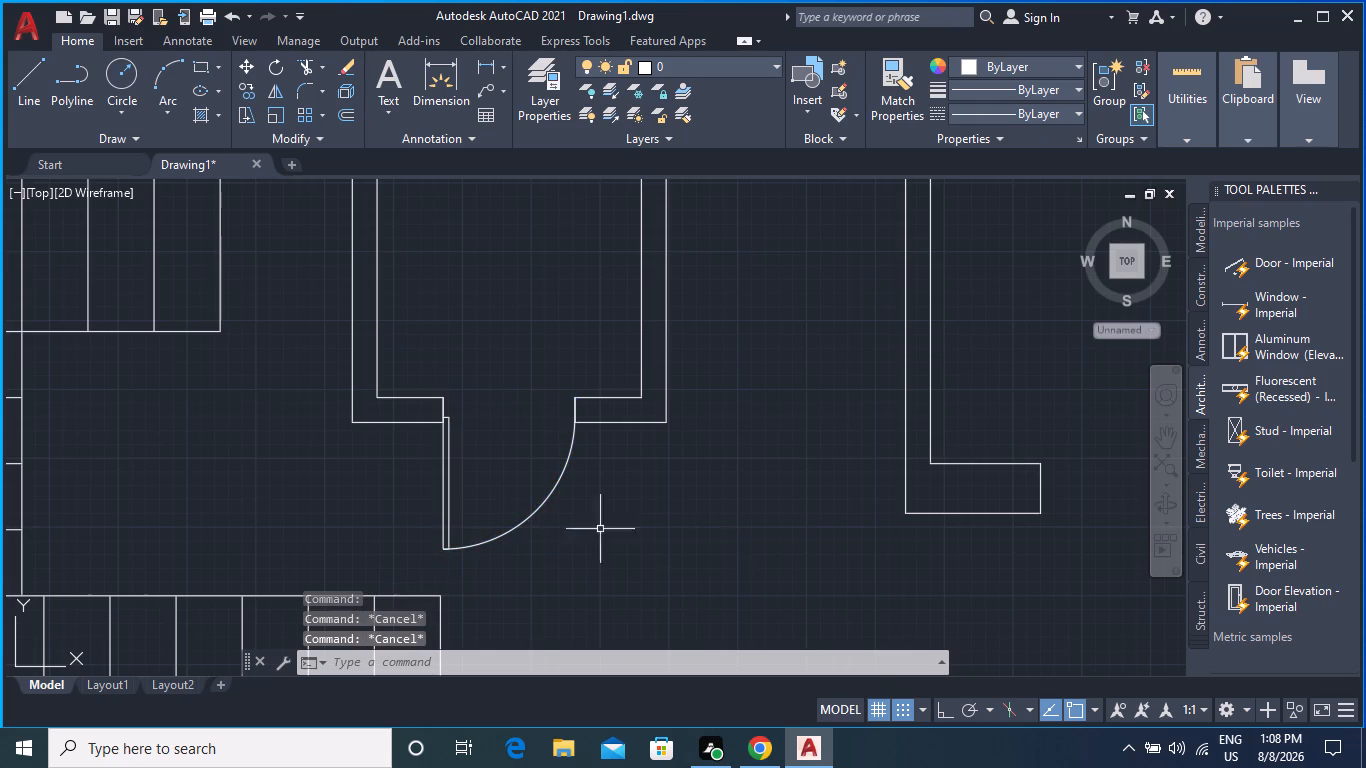
Copy the small room's door from its jamb corner to the lower outer end of the wall above the side opening below the stairs.
scroll(592, 513, down, 3)
middle_drag(631, 555, 550, 439)
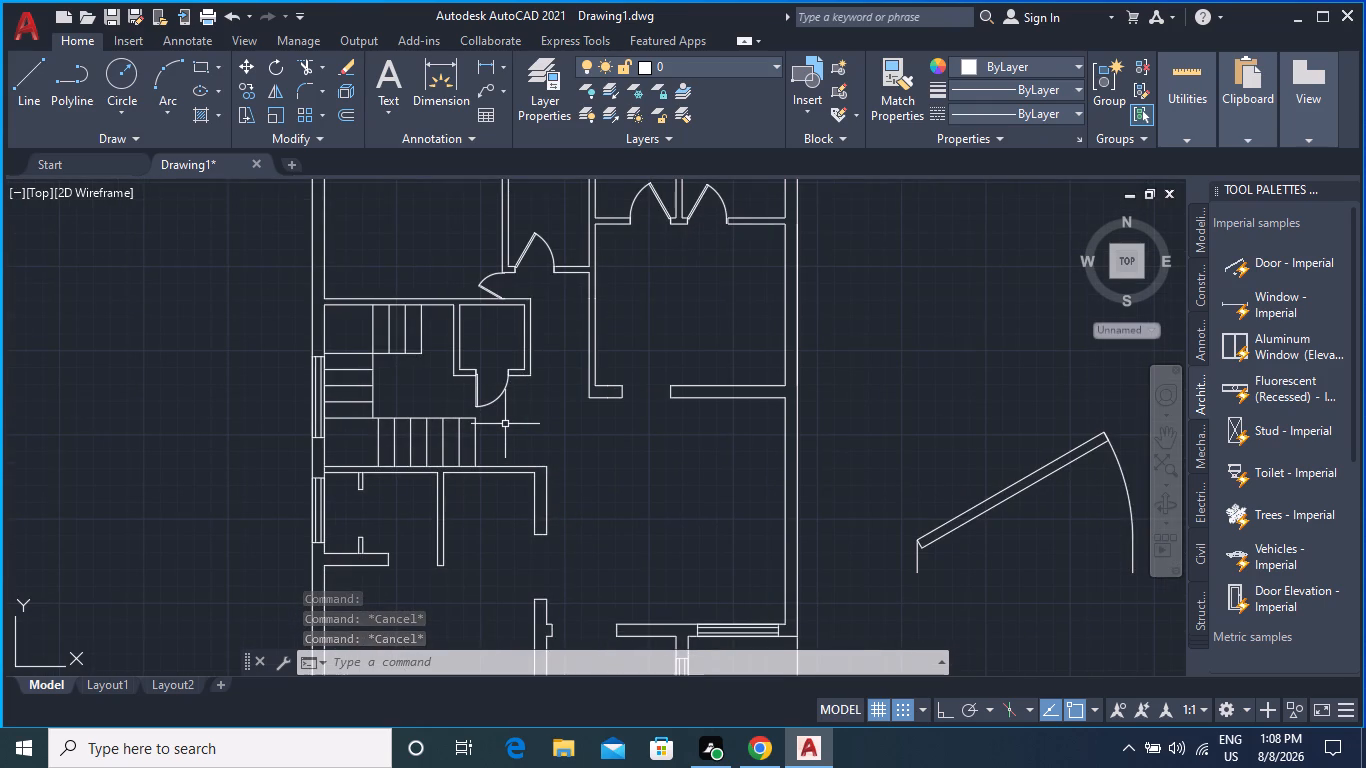
scroll(505, 424, up, 1)
middle_drag(520, 451, 464, 337)
middle_drag(556, 457, 500, 350)
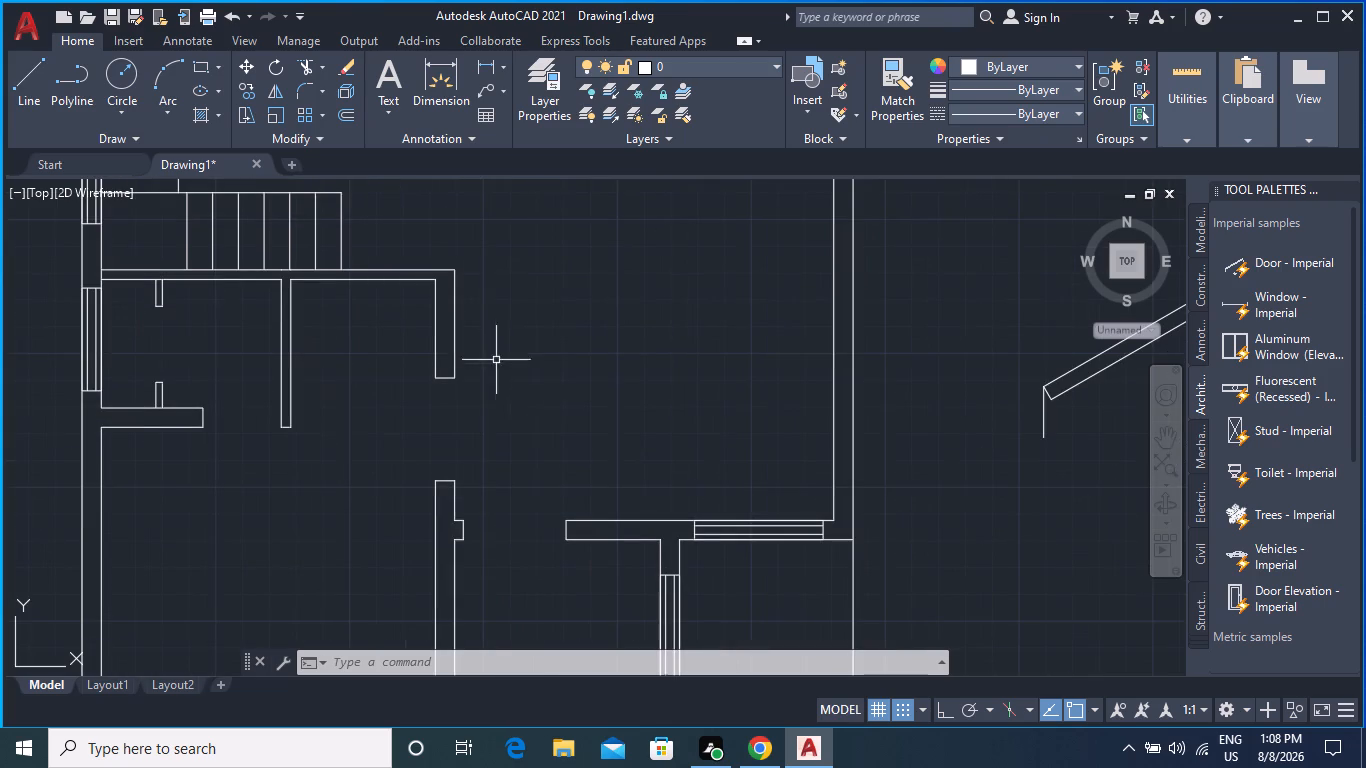
middle_drag(547, 431, 522, 354)
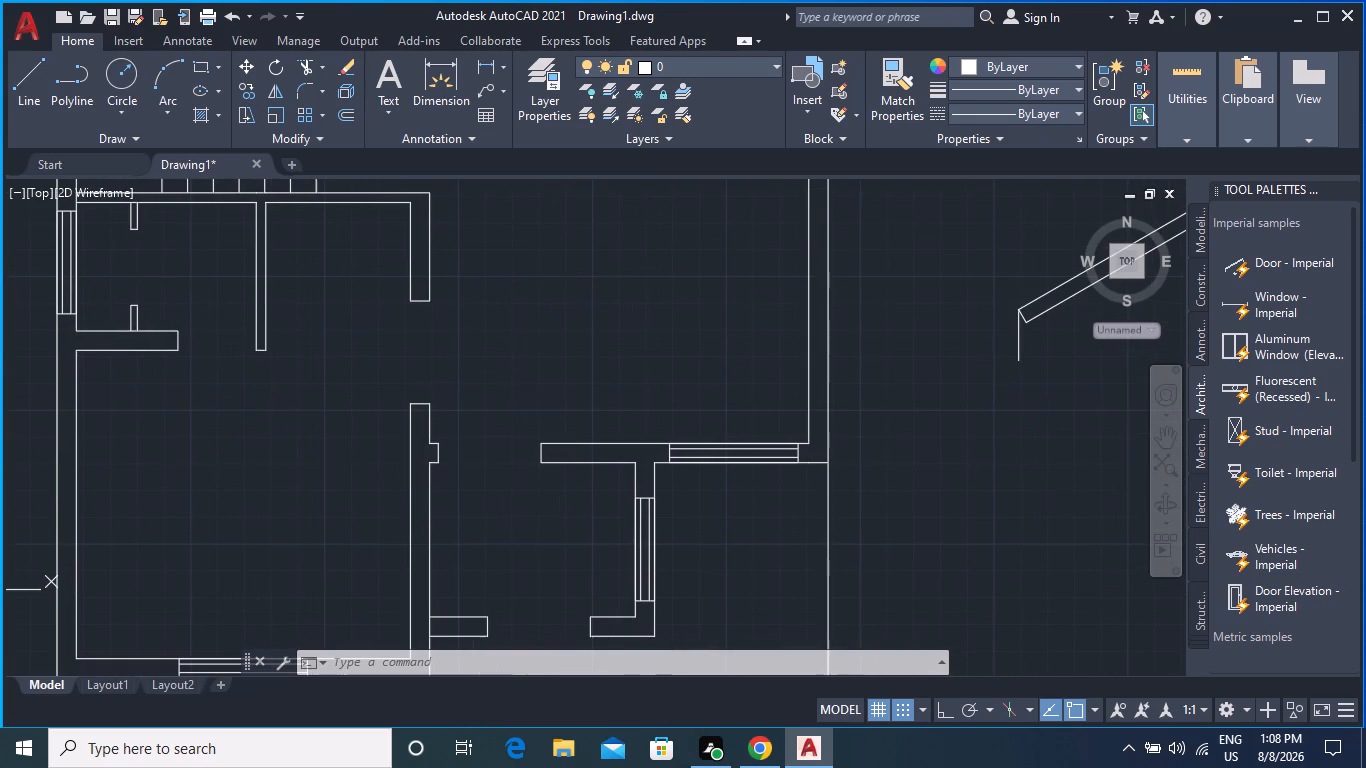
middle_drag(560, 356, 582, 588)
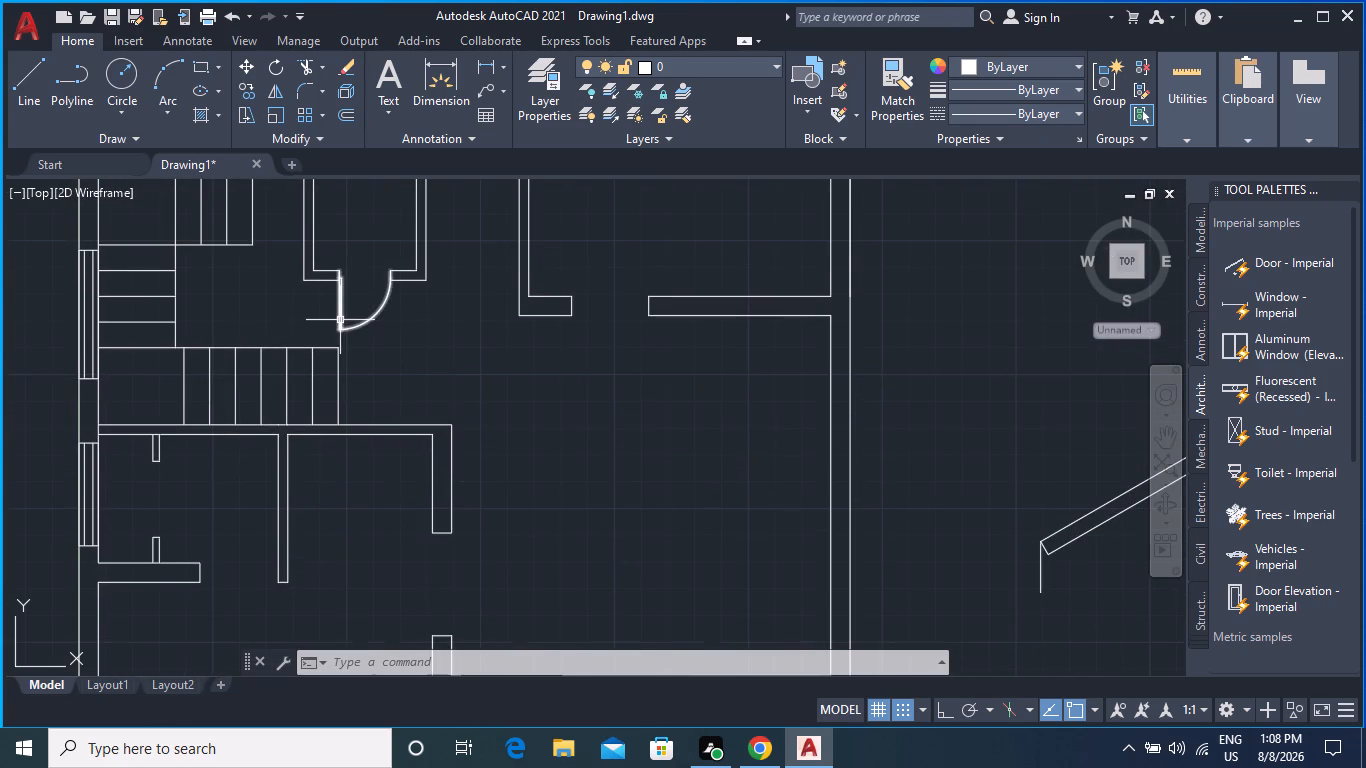
click(340, 319)
click(248, 89)
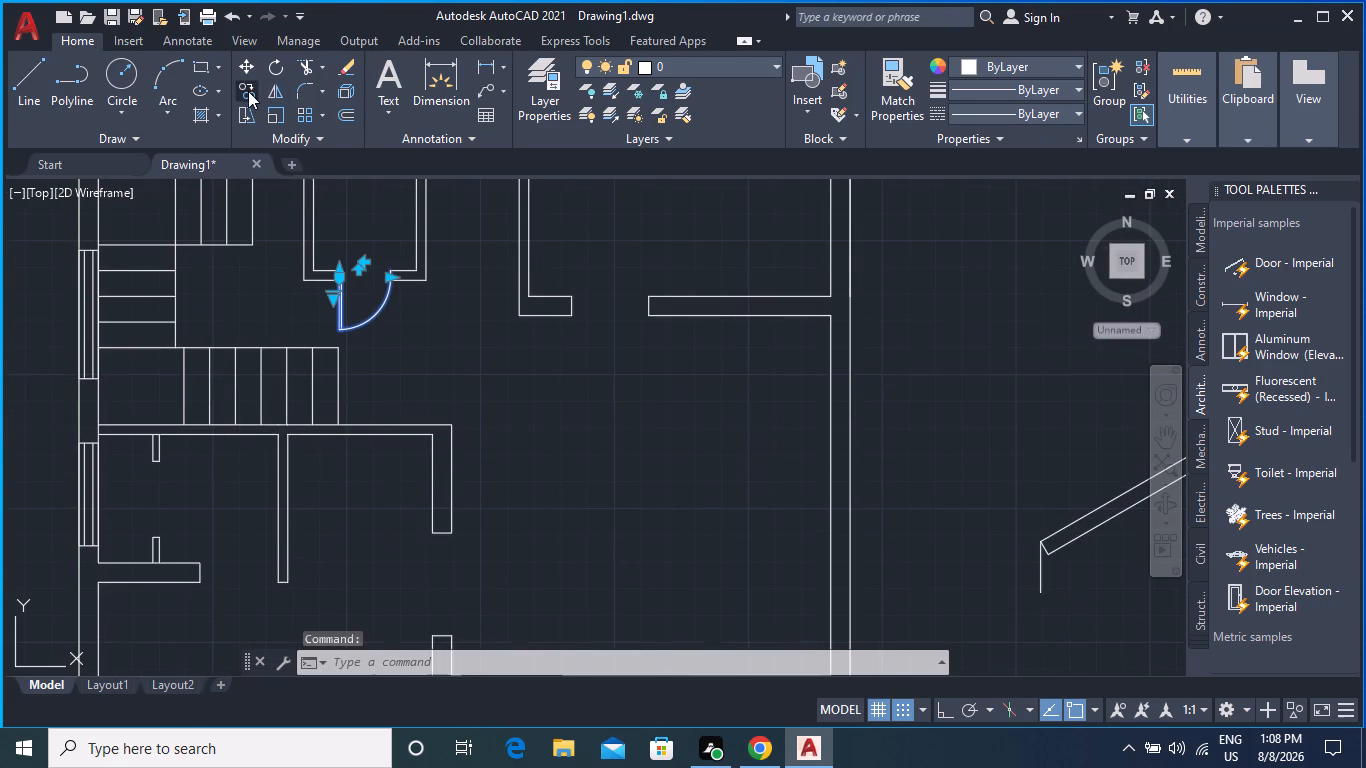
scroll(332, 269, up, 3)
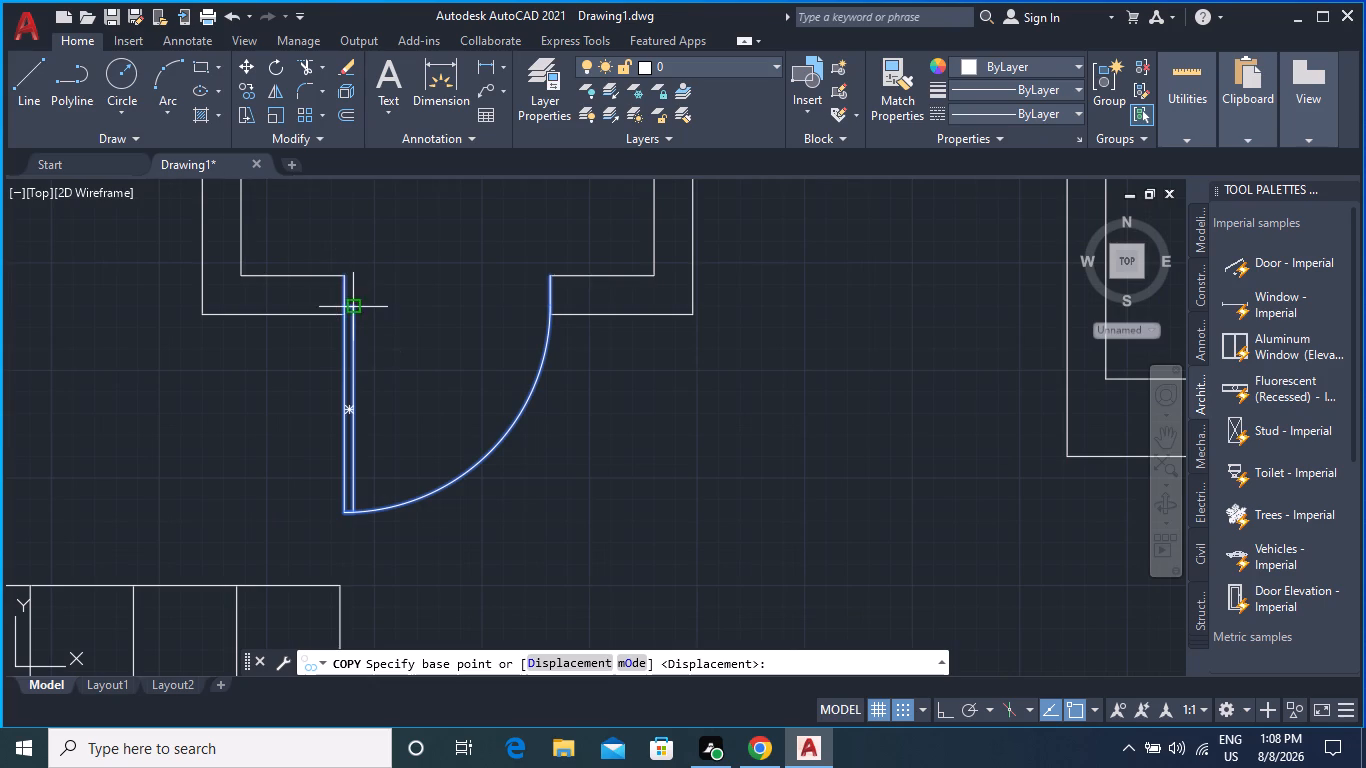
click(346, 274)
scroll(468, 472, down, 3)
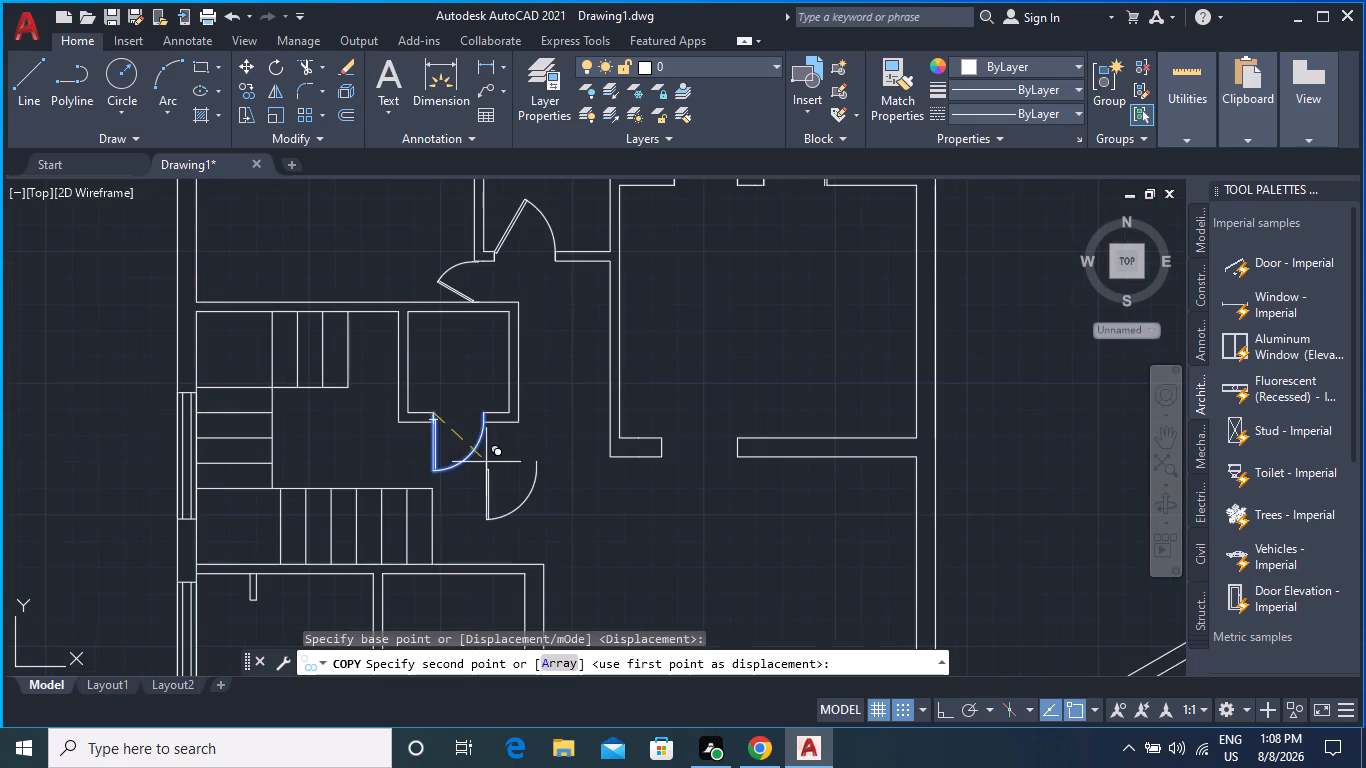
middle_drag(487, 462, 426, 310)
middle_drag(487, 412, 478, 315)
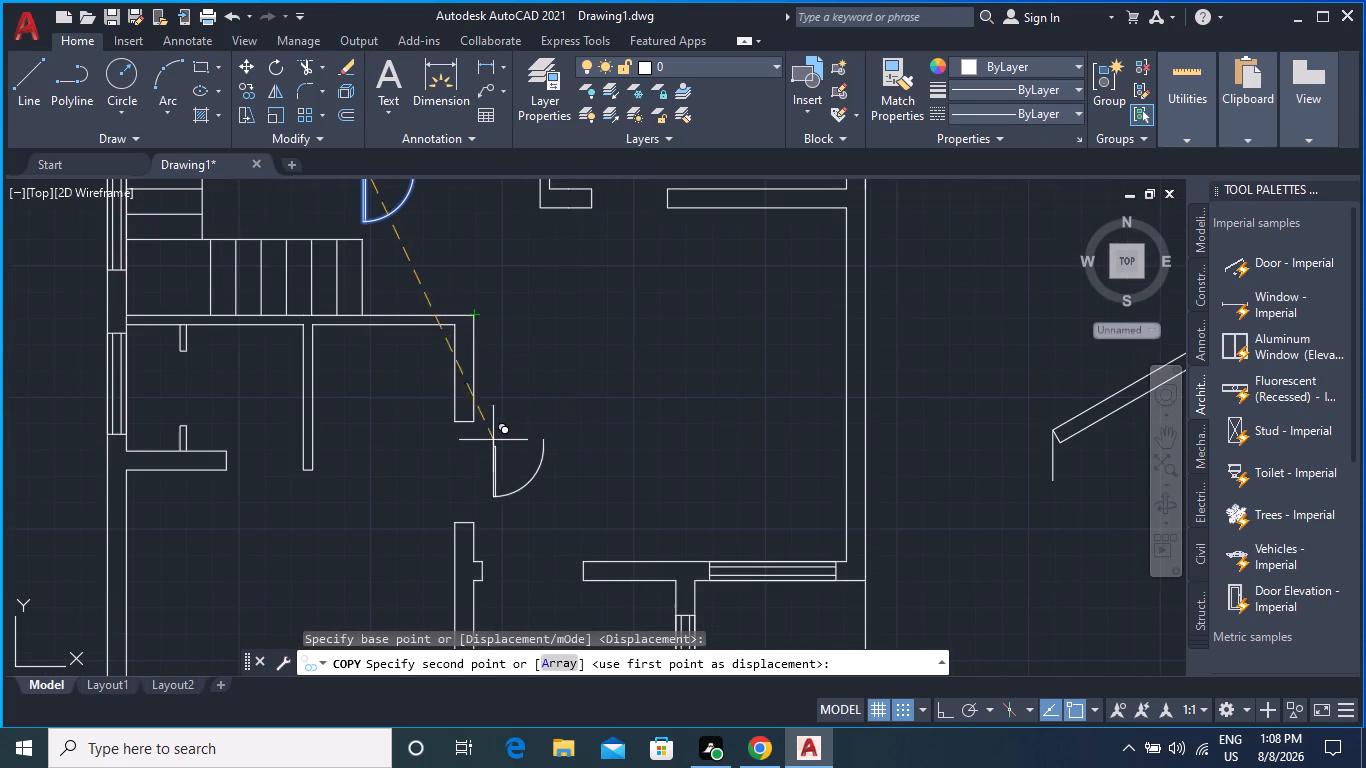
scroll(452, 453, up, 1)
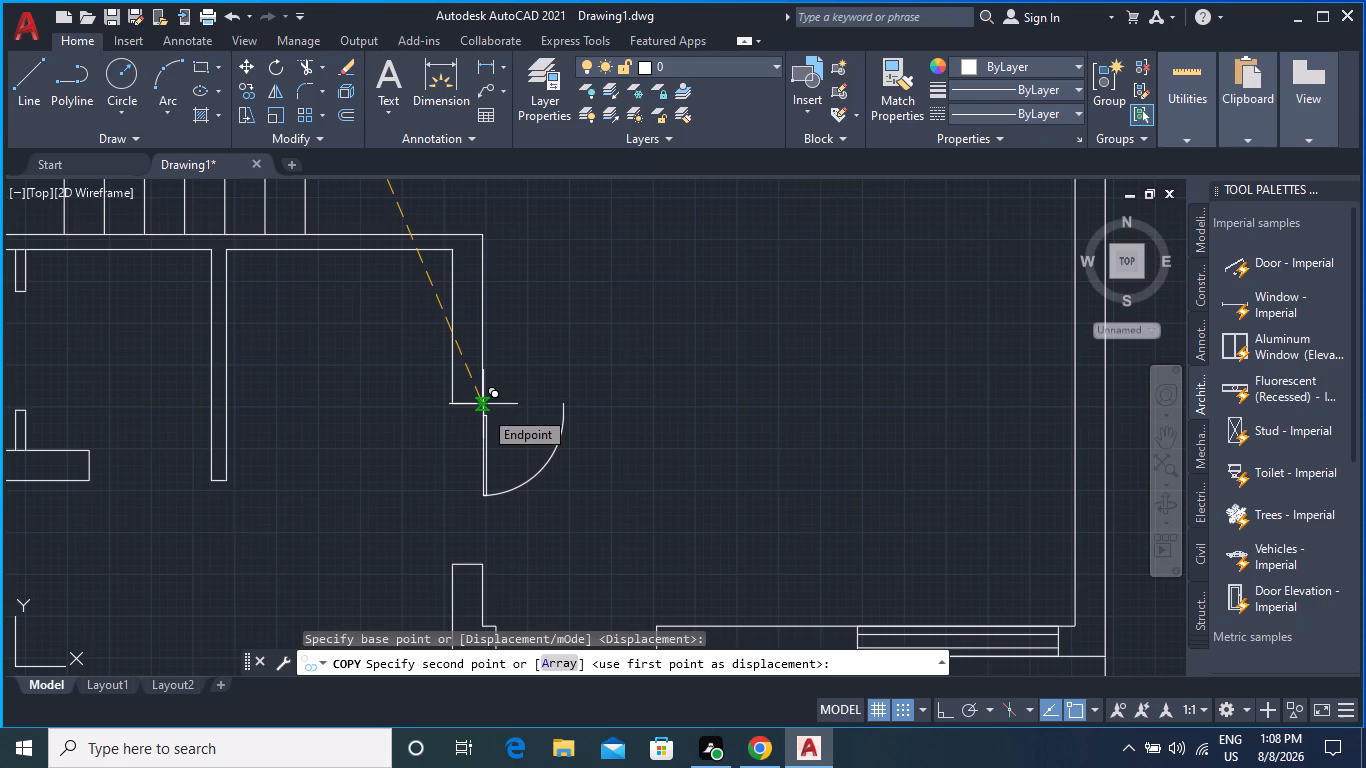
click(483, 409)
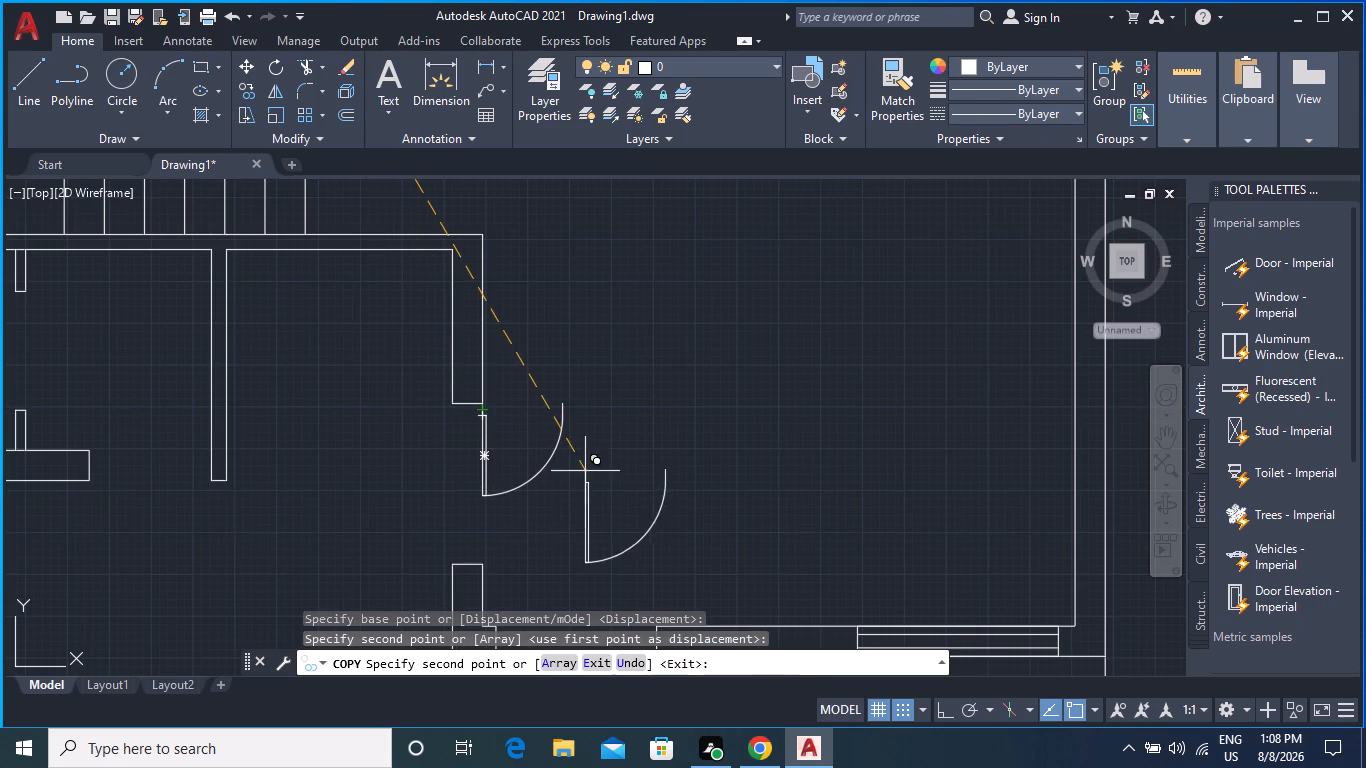
Place another copy of the door at the lower left end of the interior partition below the stairs.
scroll(588, 491, down, 1)
middle_drag(592, 506, 592, 495)
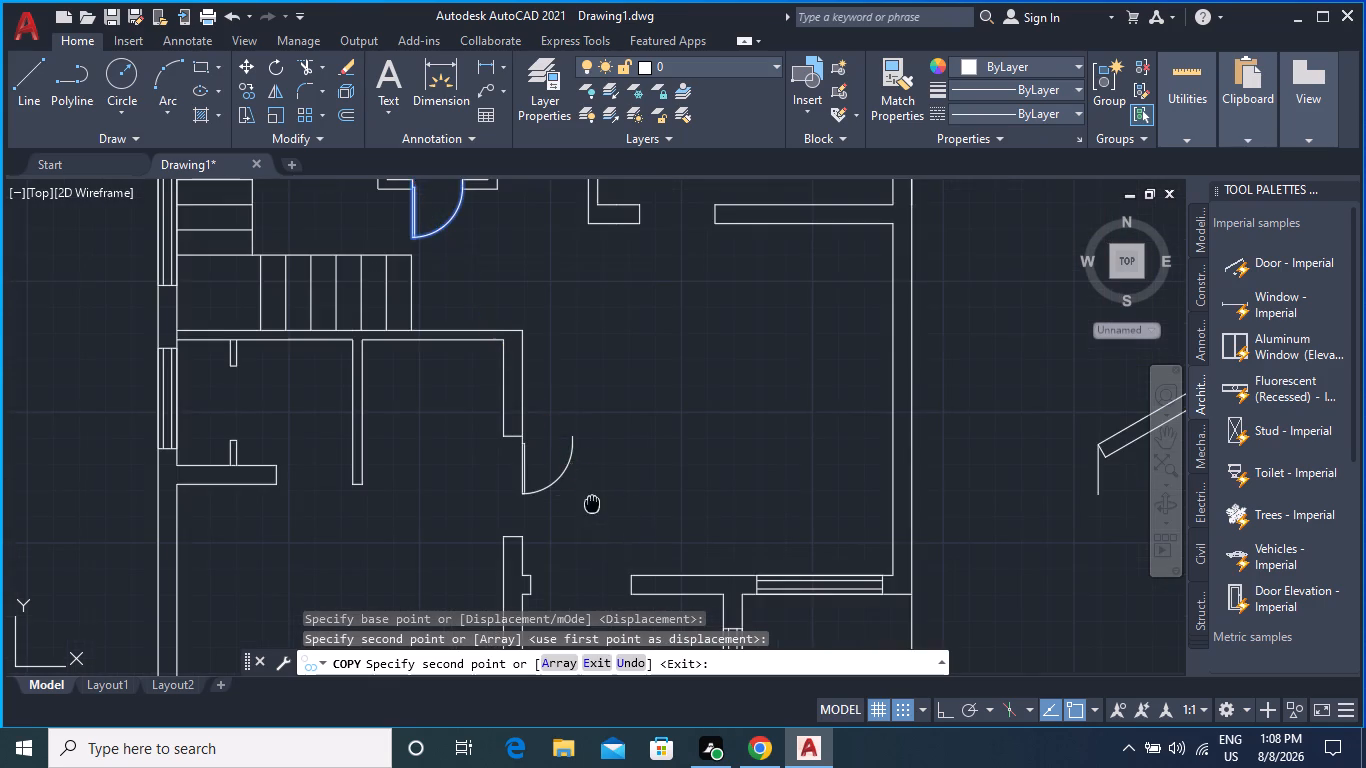
middle_drag(592, 495, 576, 349)
middle_drag(329, 369, 445, 545)
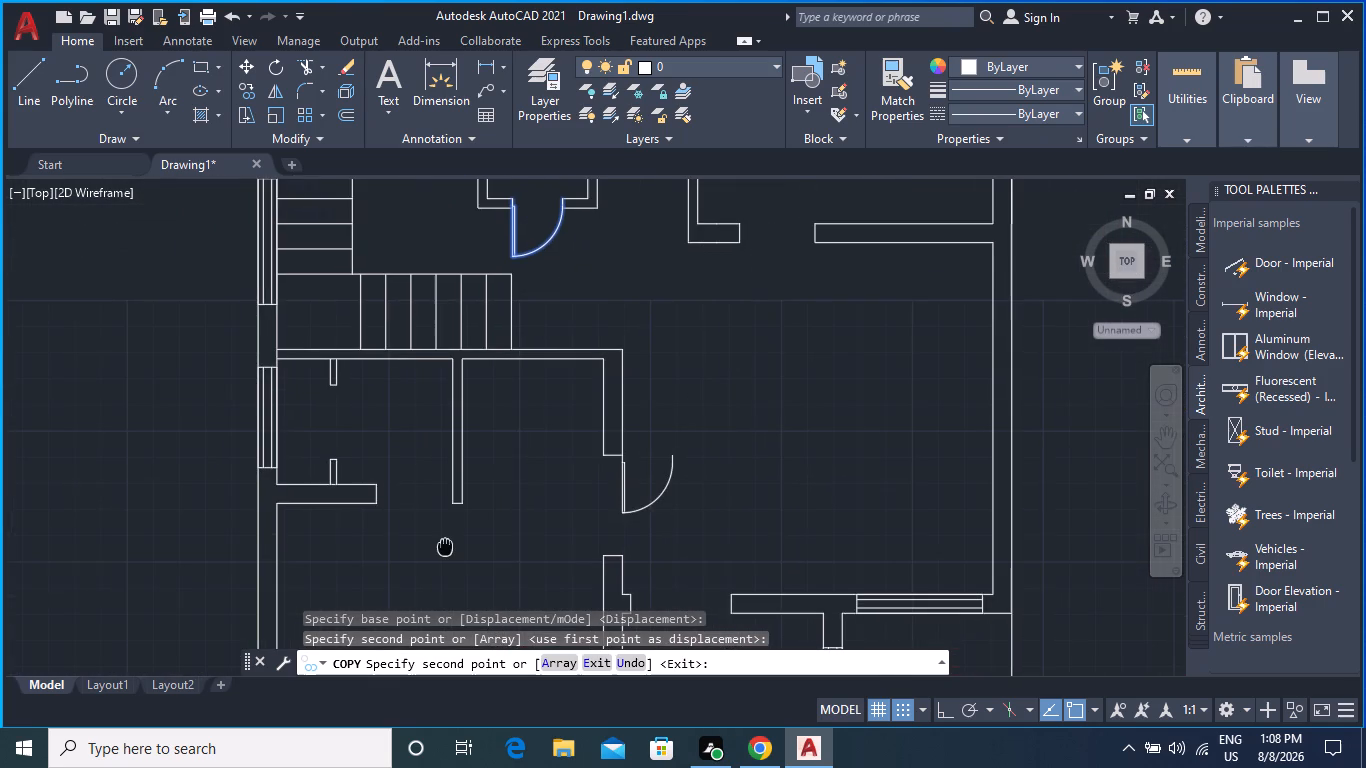
middle_drag(445, 545, 421, 491)
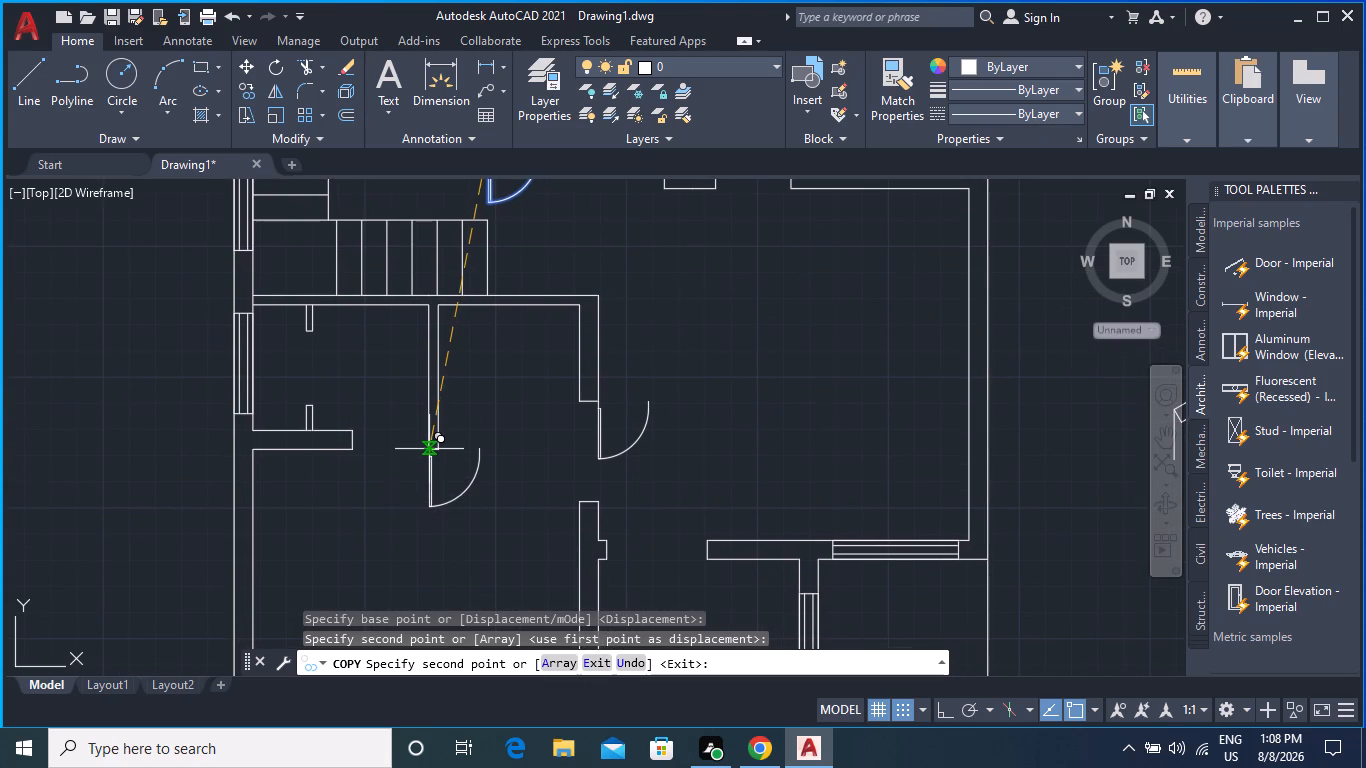
click(428, 455)
middle_drag(652, 482, 614, 414)
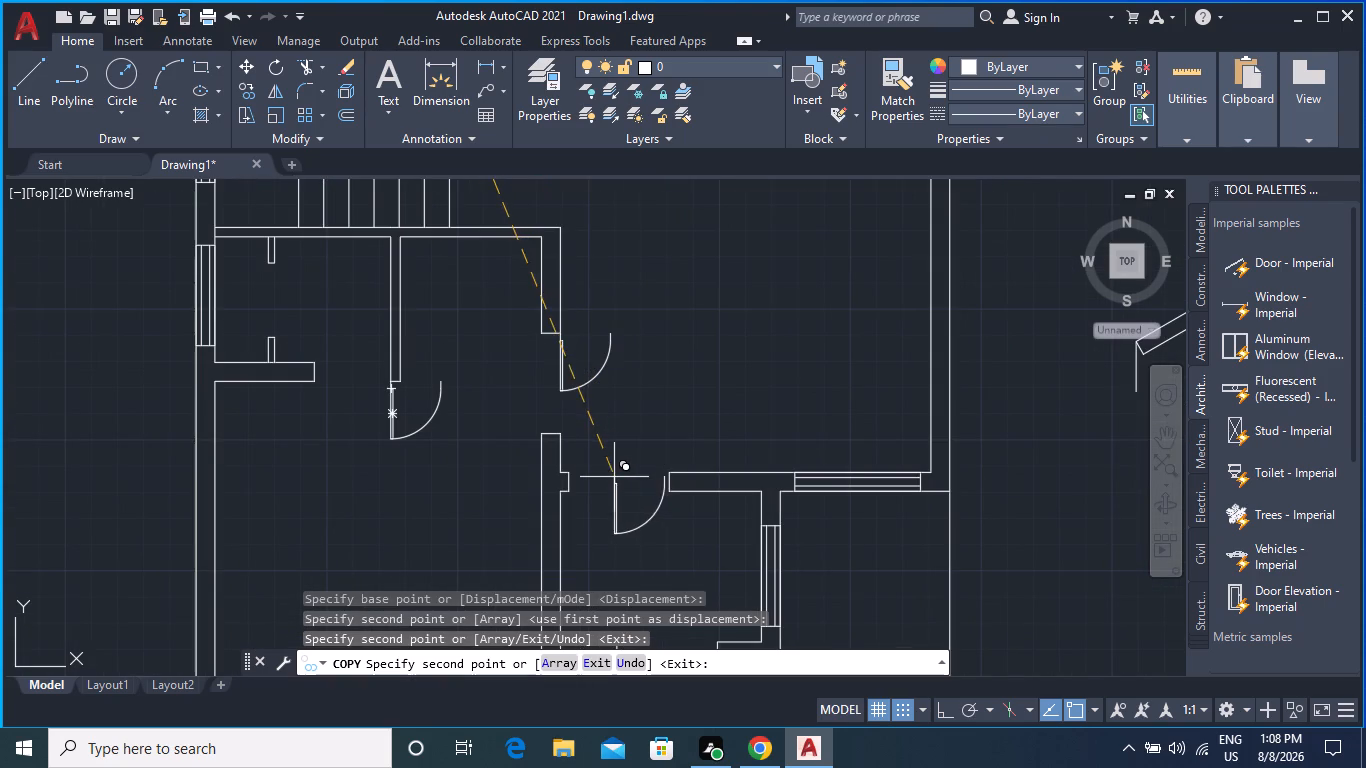
key(Escape)
key(Escape)
Rotate the door at the partition's end by 180° about its frame corner so that it faces the opposite wall stub.
click(392, 413)
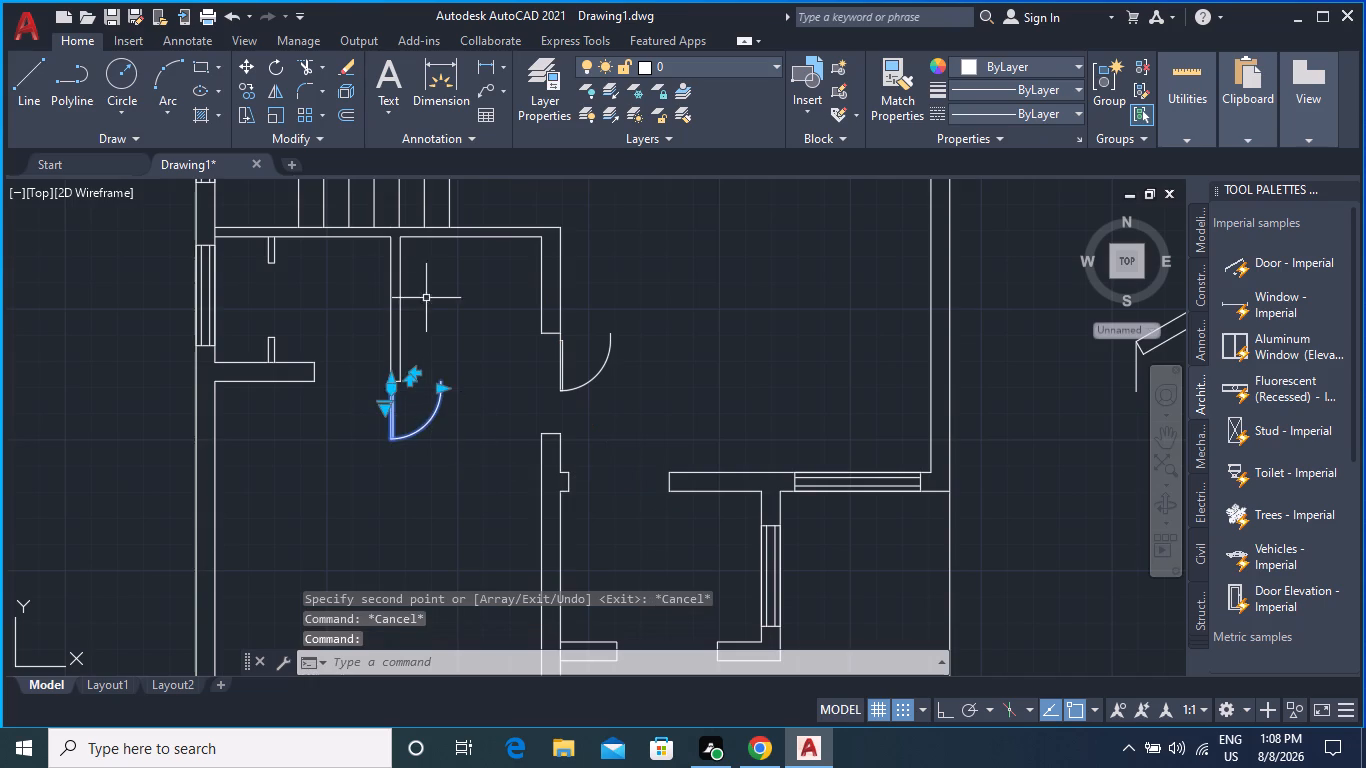
scroll(429, 299, up, 2)
middle_drag(451, 403, 506, 326)
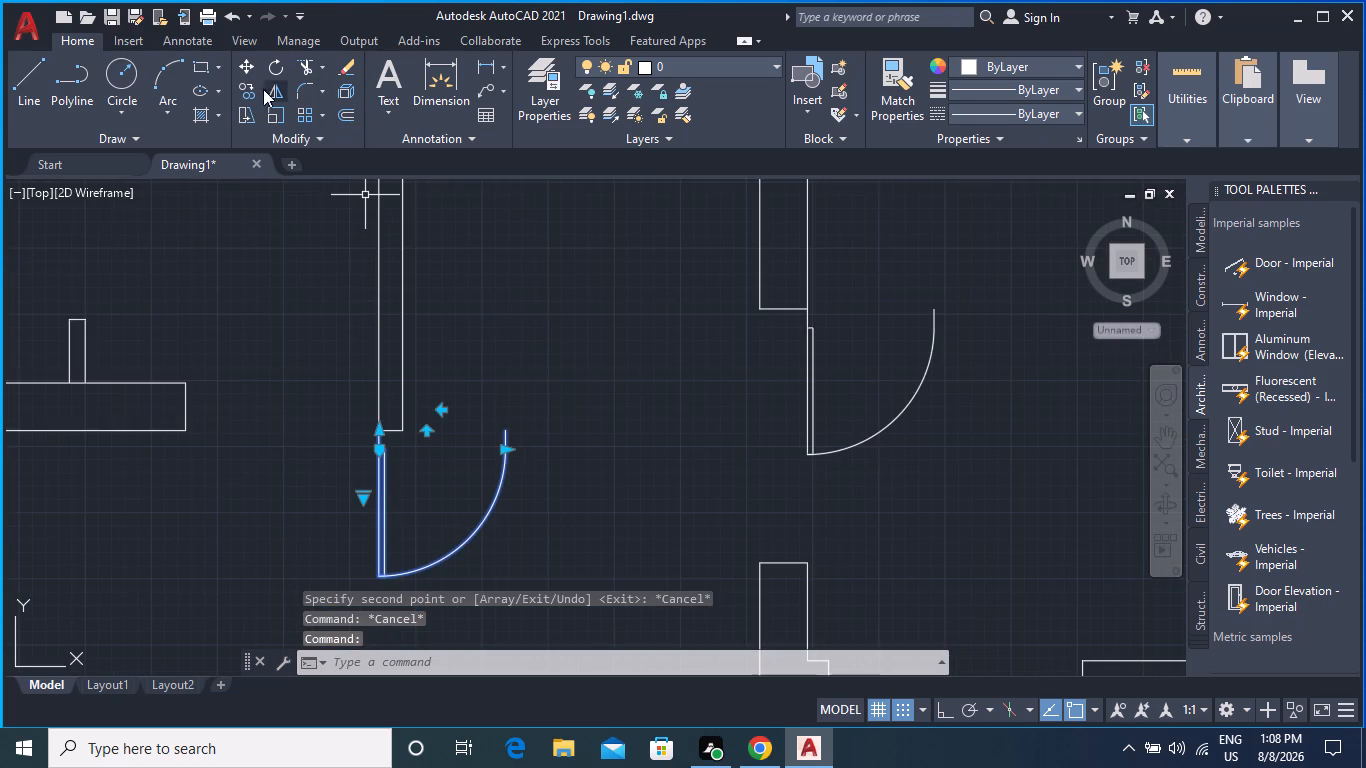
click(284, 63)
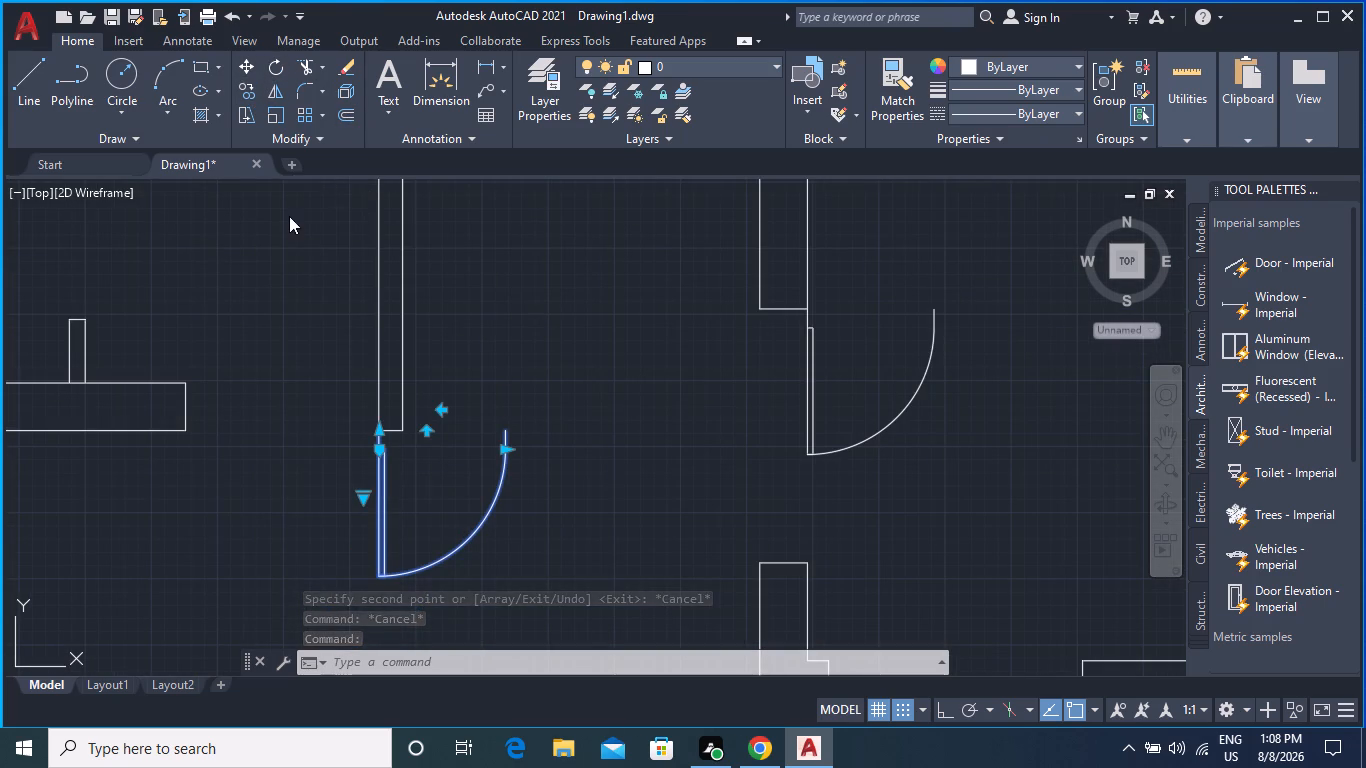
click(275, 62)
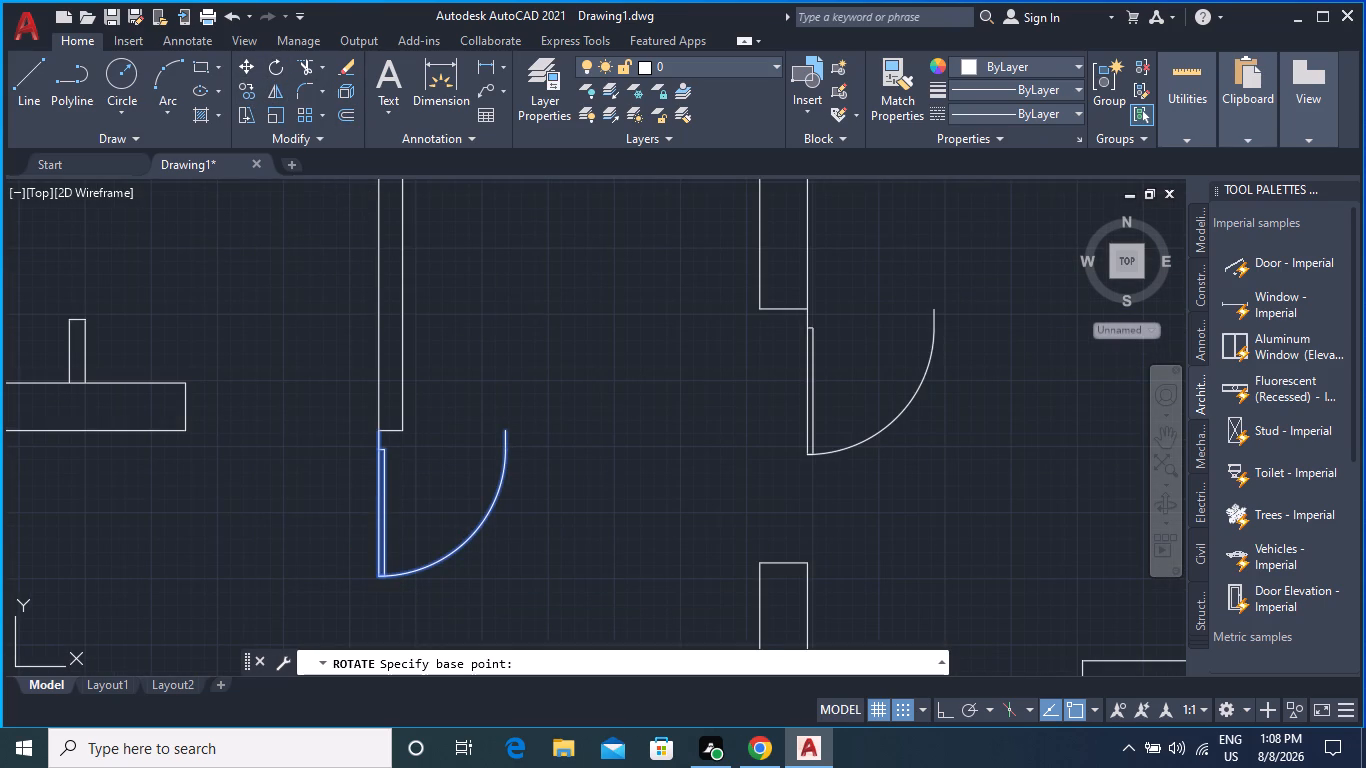
click(386, 463)
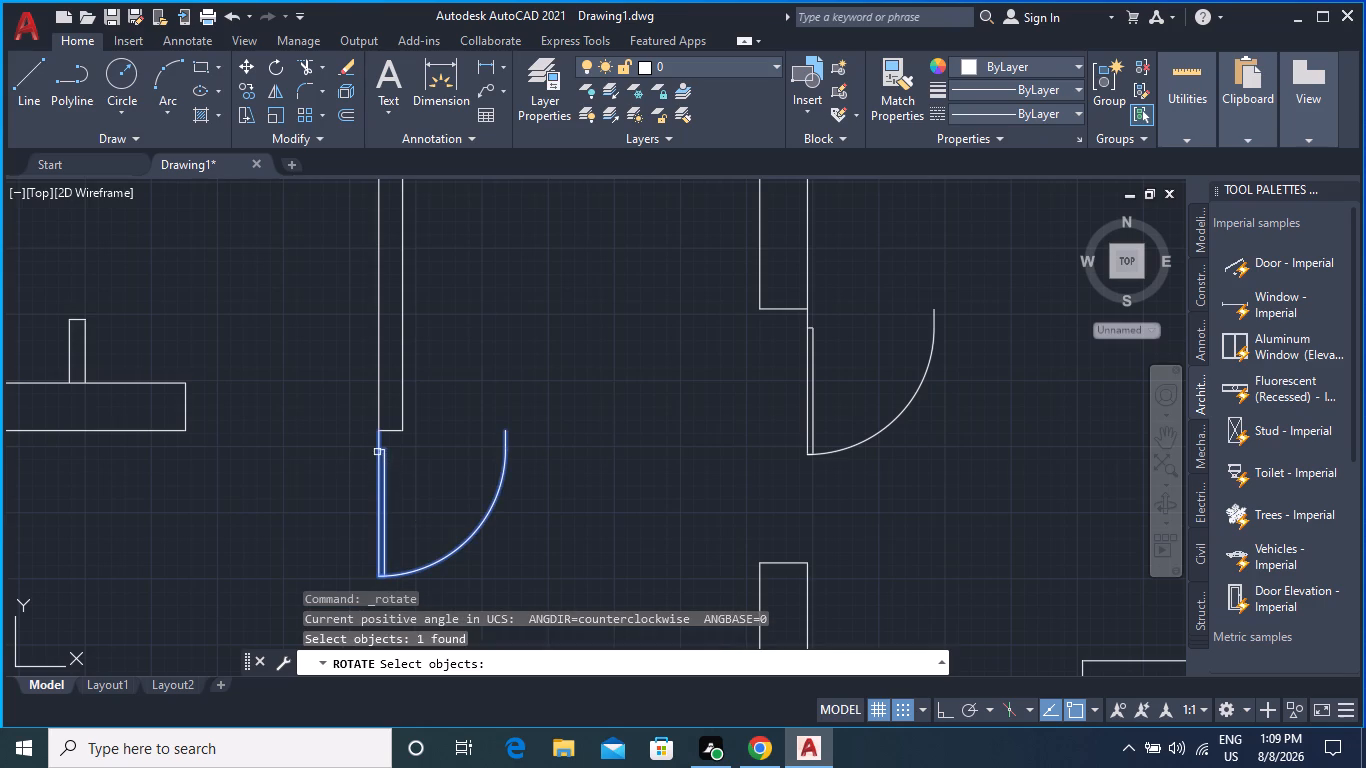
key(Return)
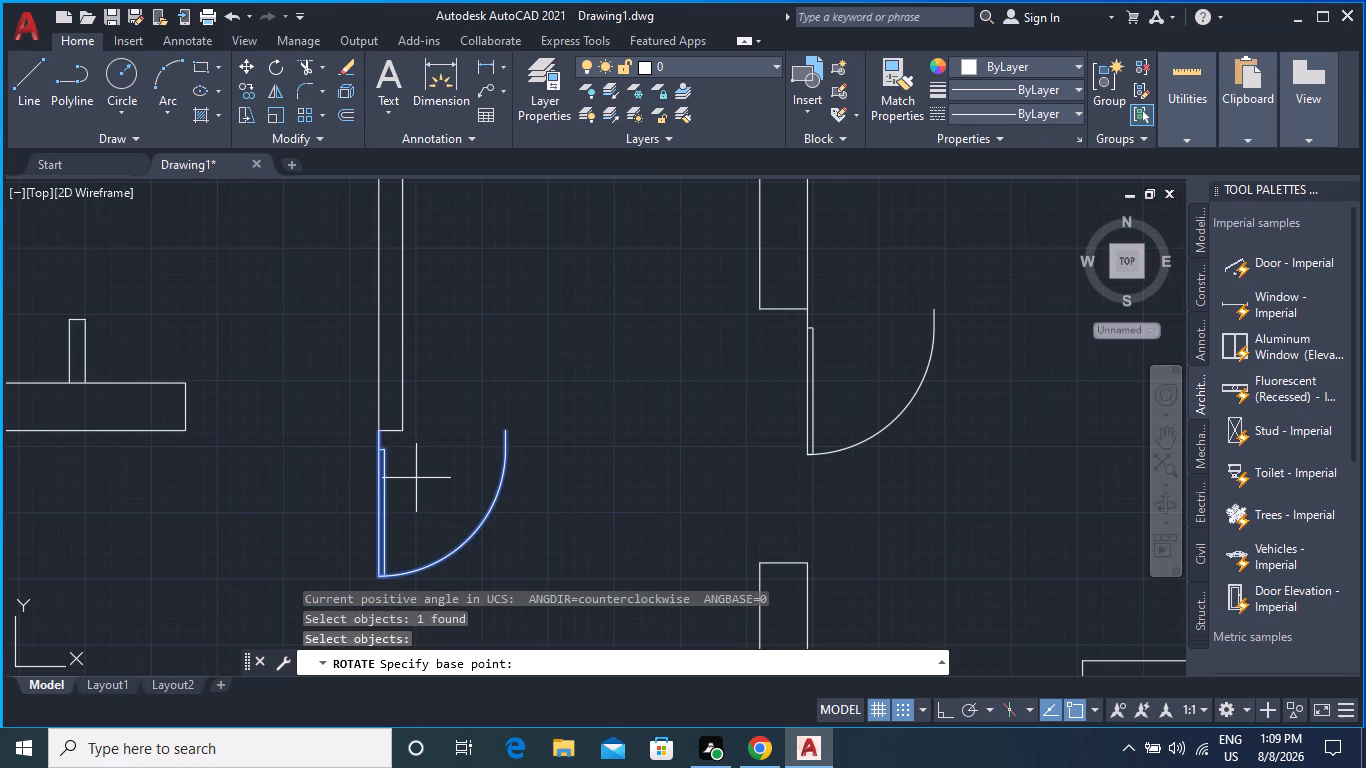
click(380, 430)
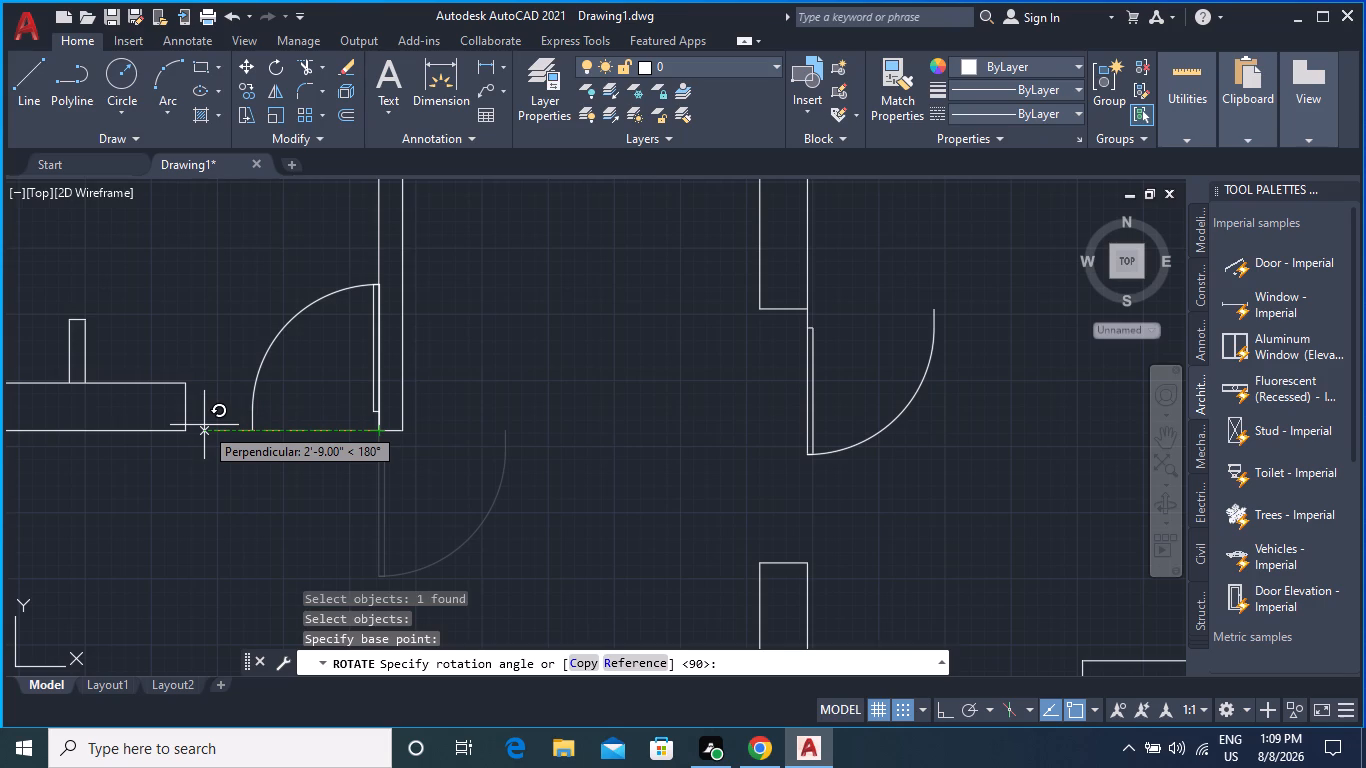
click(204, 426)
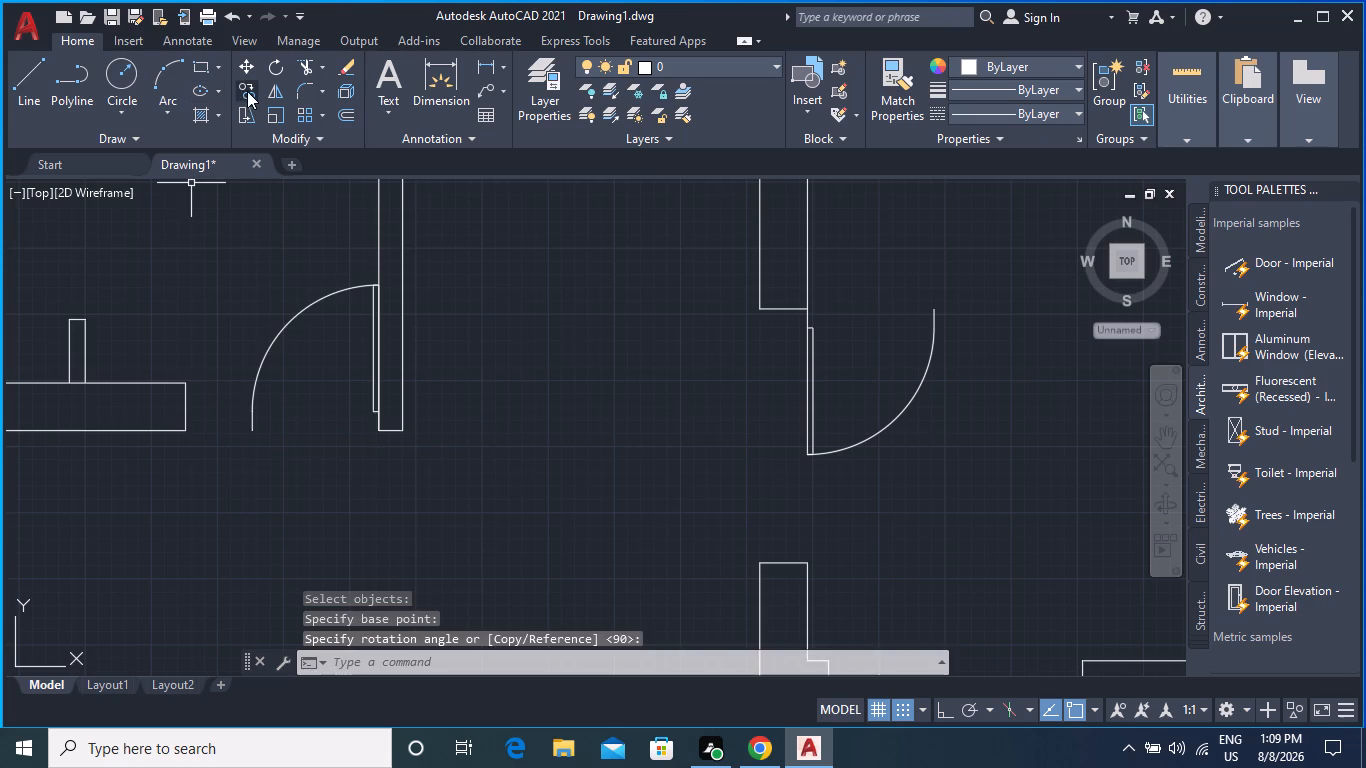
Move the door at the interior partition's lower end 2" away from the partition, toward the opposite wall stub.
click(249, 91)
click(249, 61)
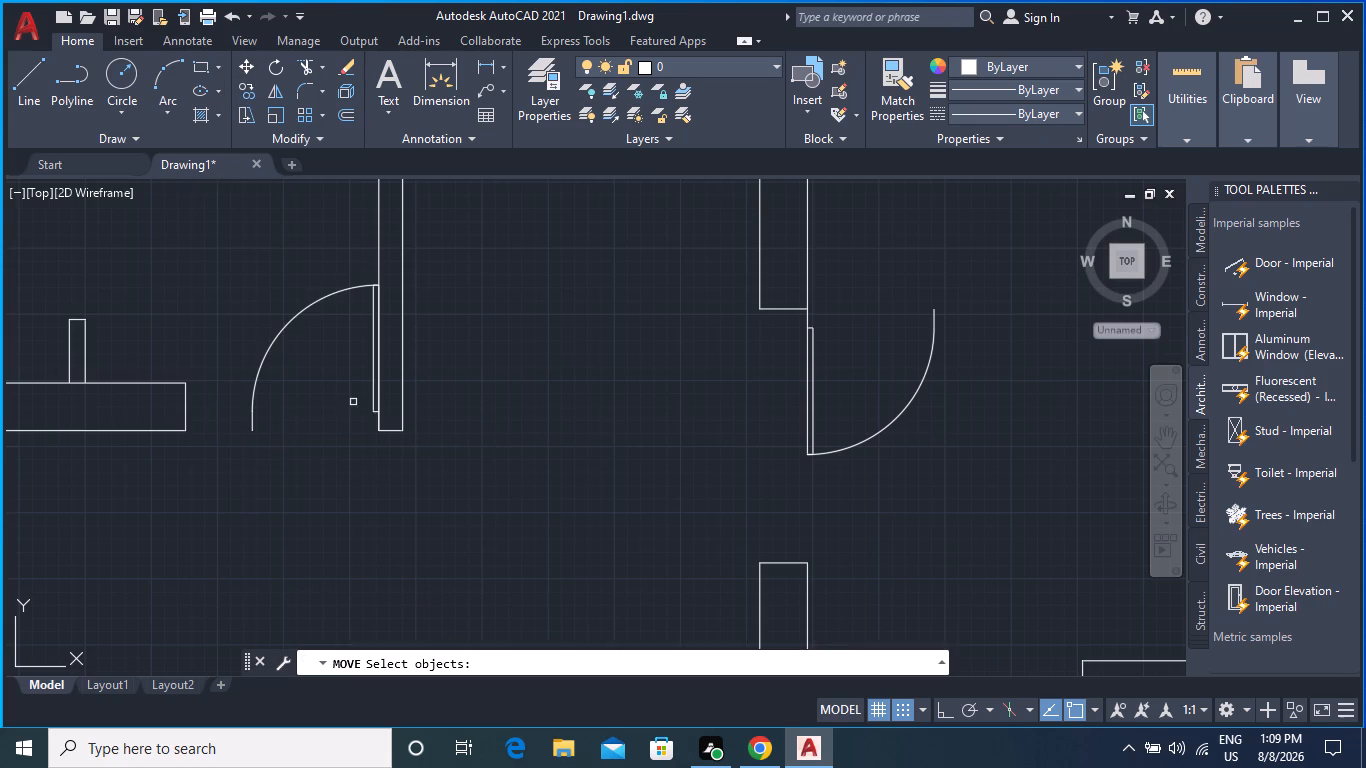
click(373, 410)
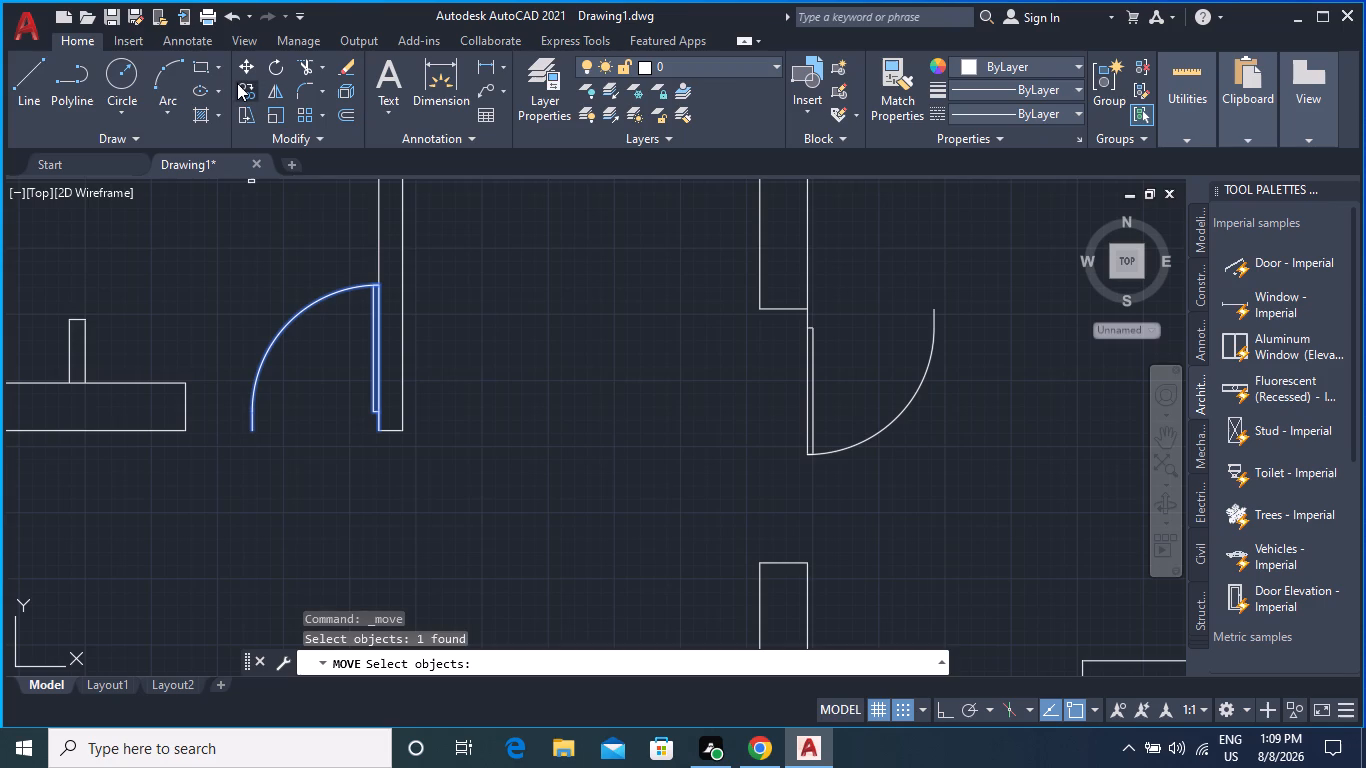
key(Return)
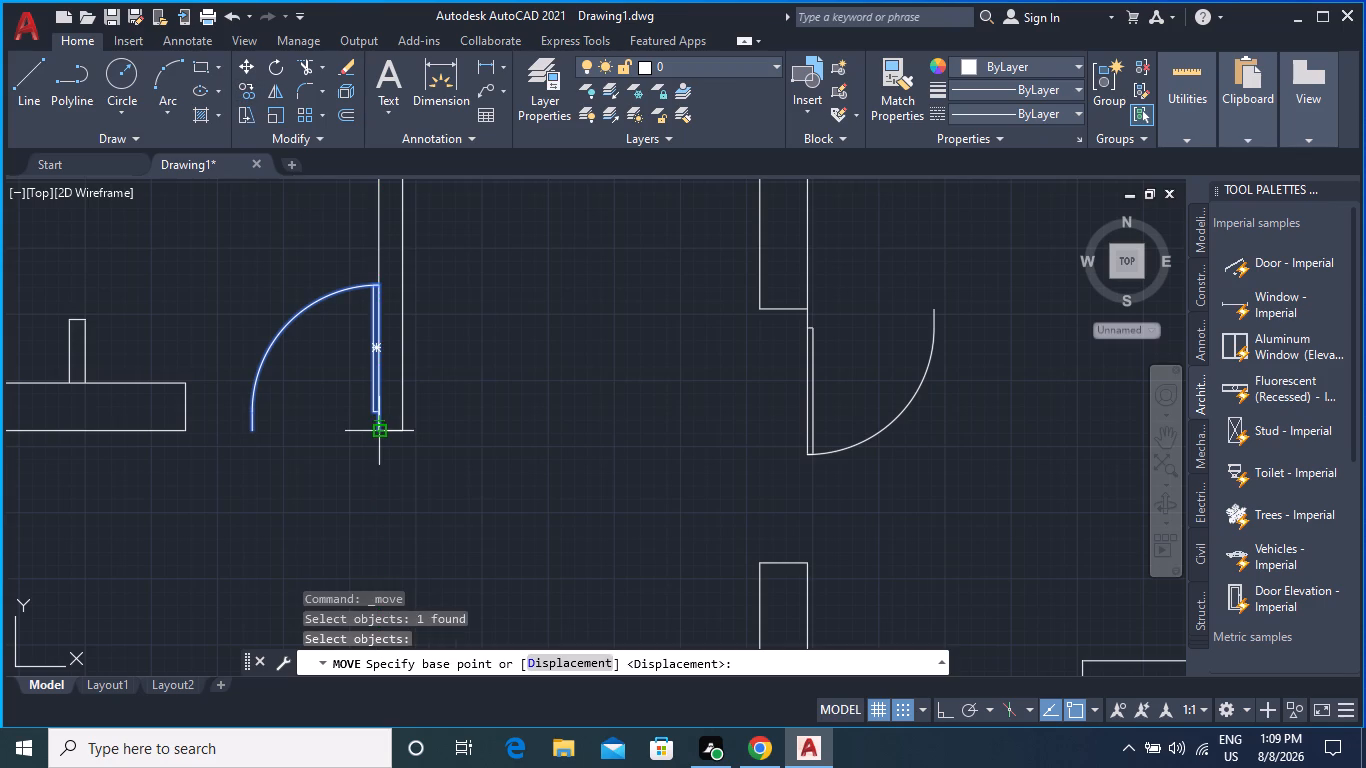
click(380, 432)
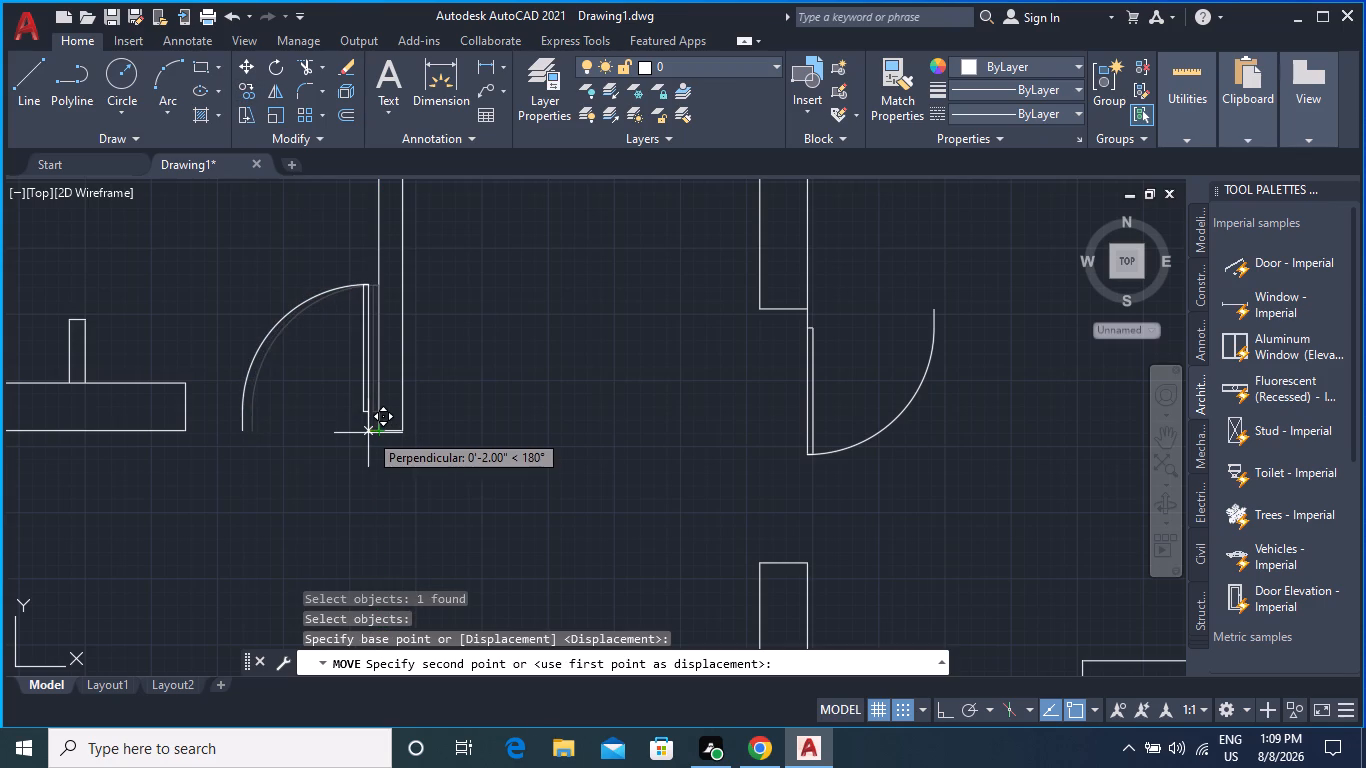
scroll(372, 437, up, 1)
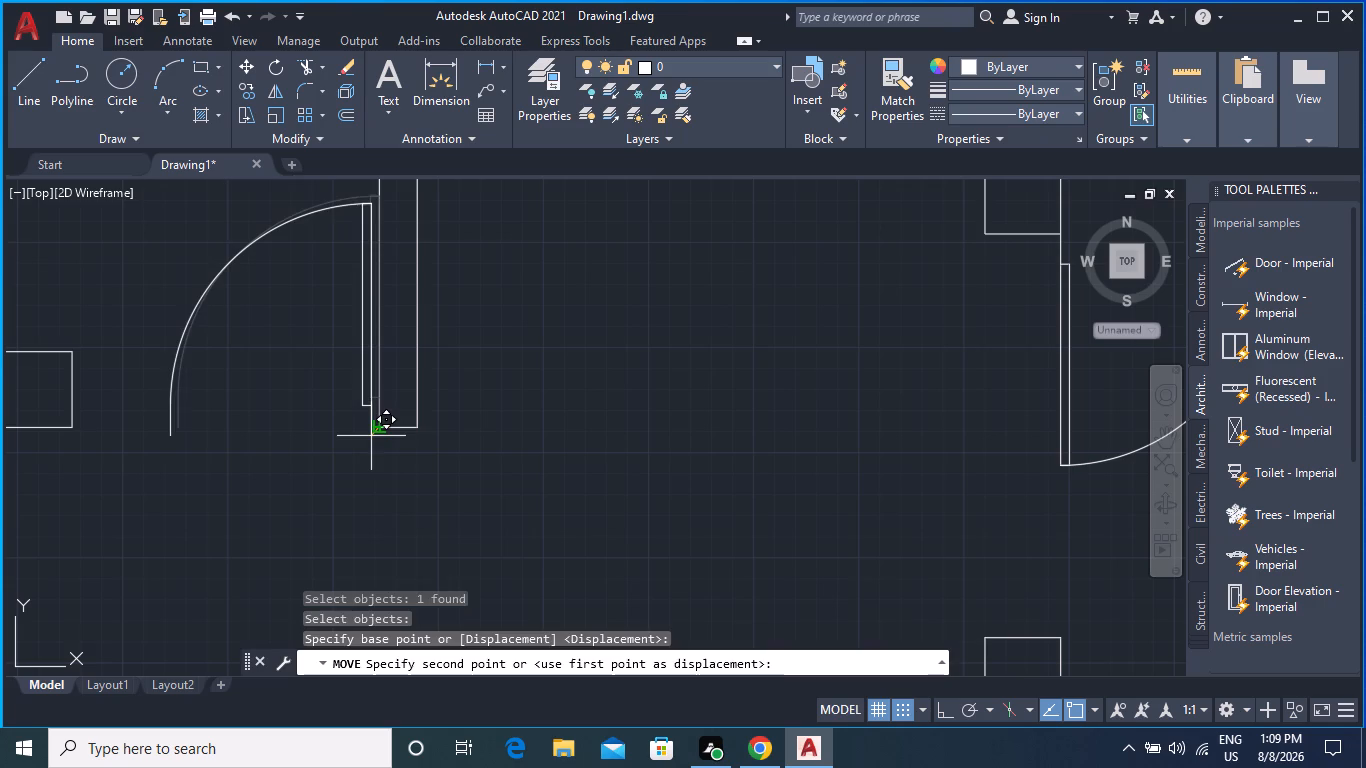
click(369, 437)
click(370, 393)
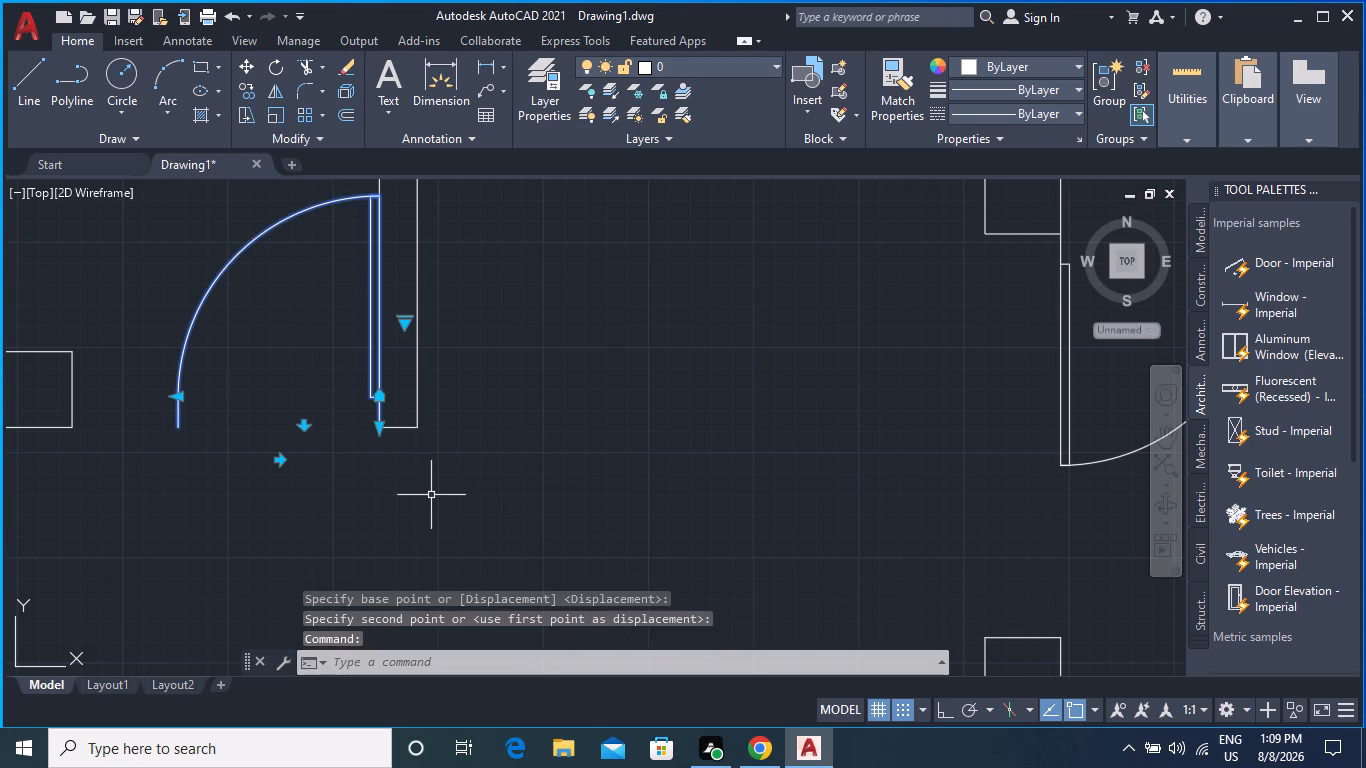
key(Return)
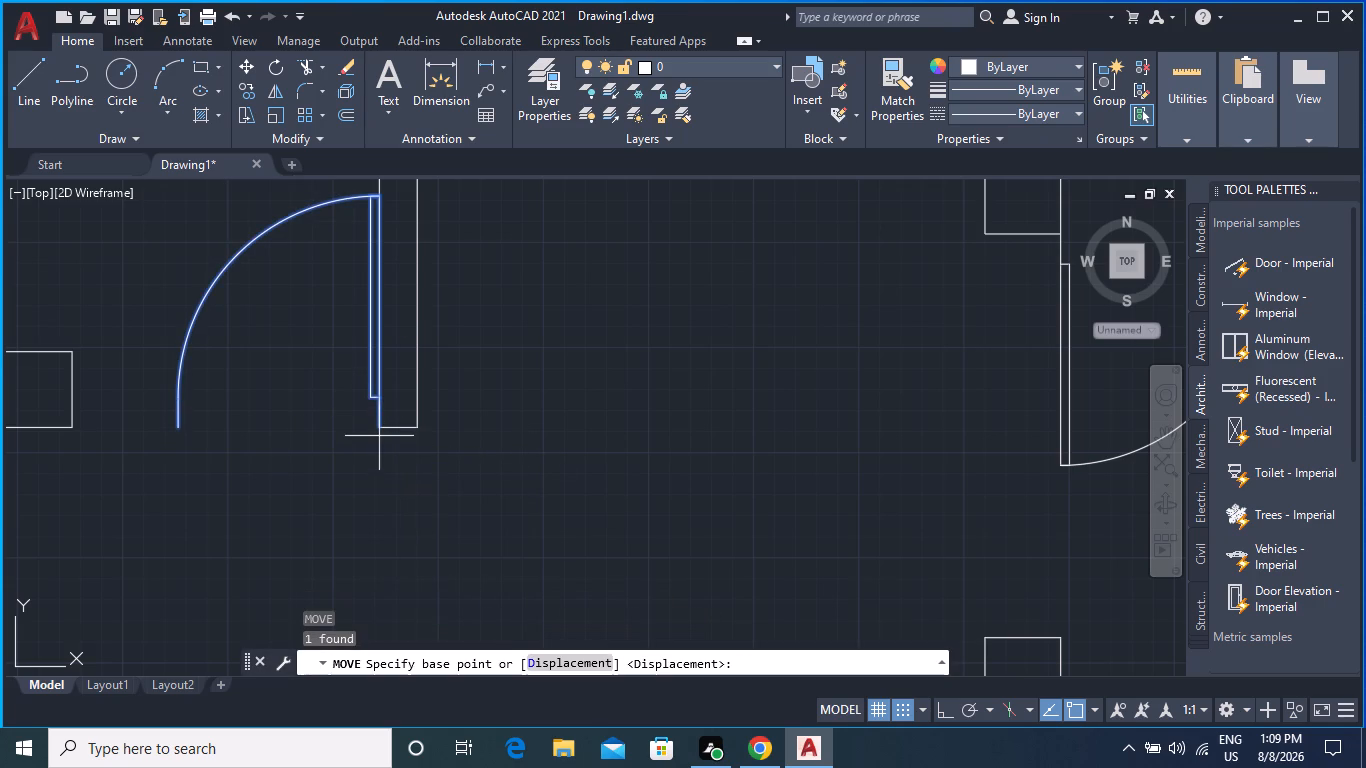
click(382, 431)
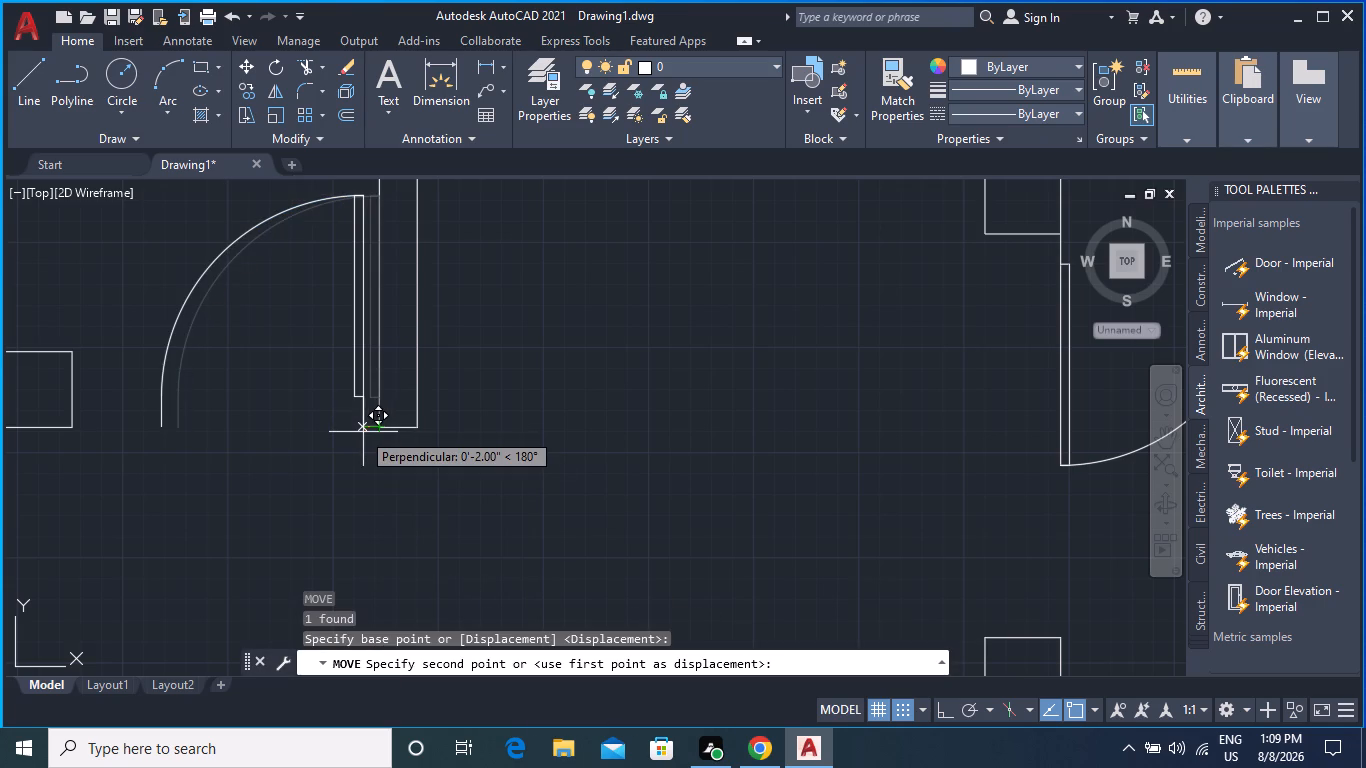
text(2")
key(Return)
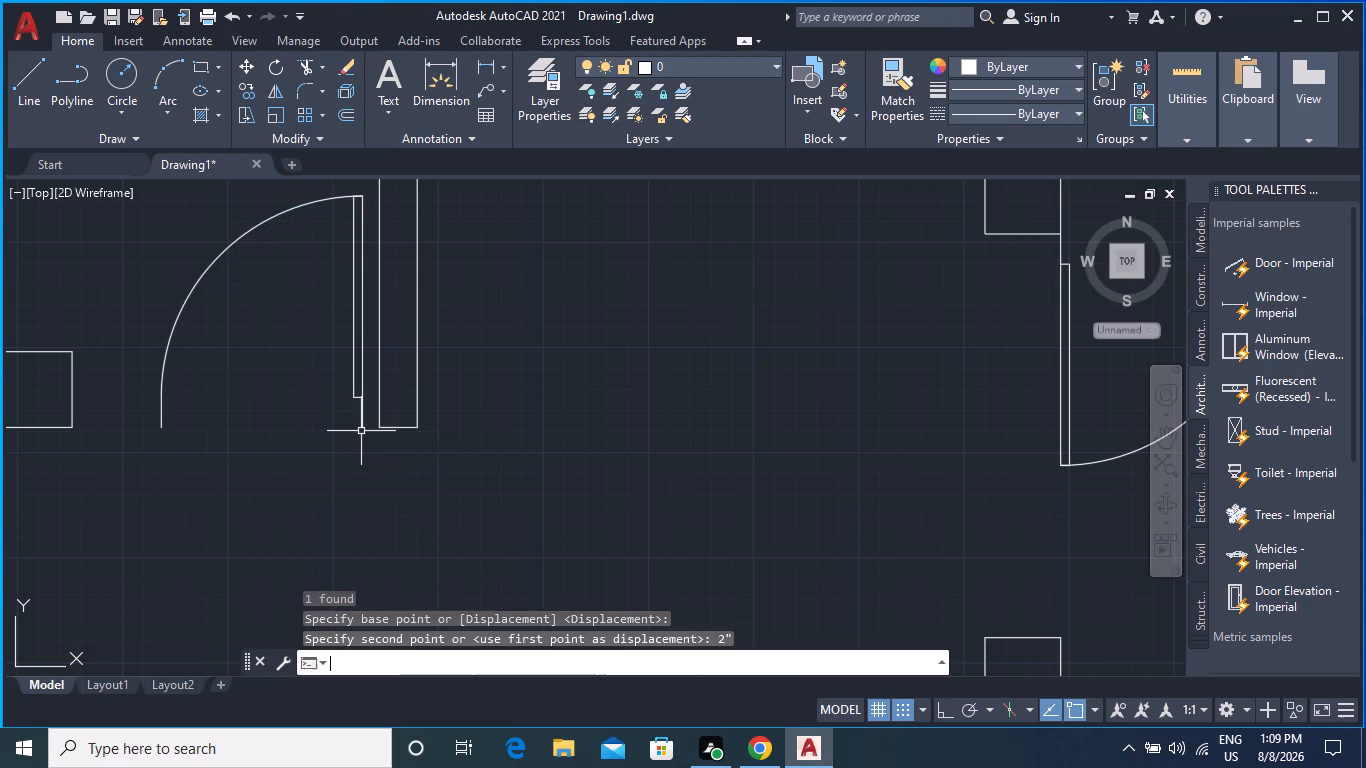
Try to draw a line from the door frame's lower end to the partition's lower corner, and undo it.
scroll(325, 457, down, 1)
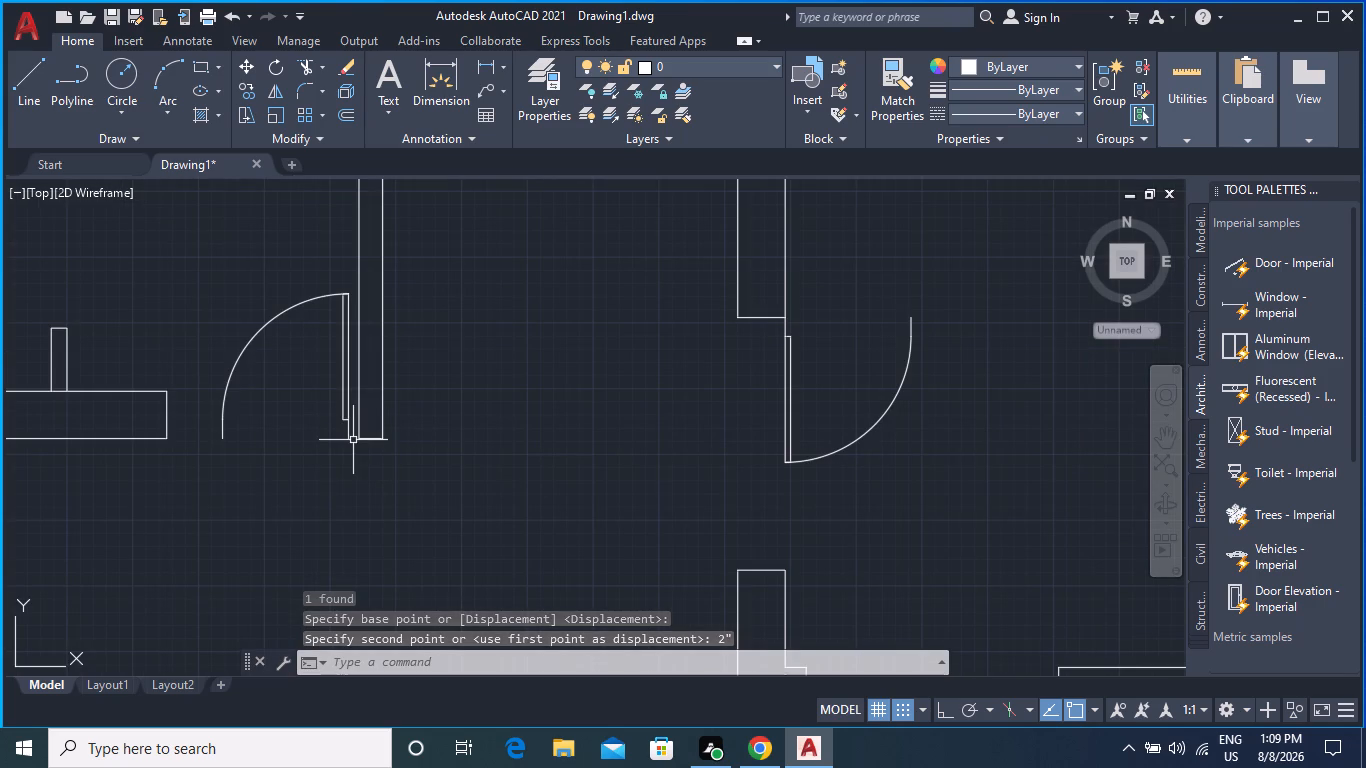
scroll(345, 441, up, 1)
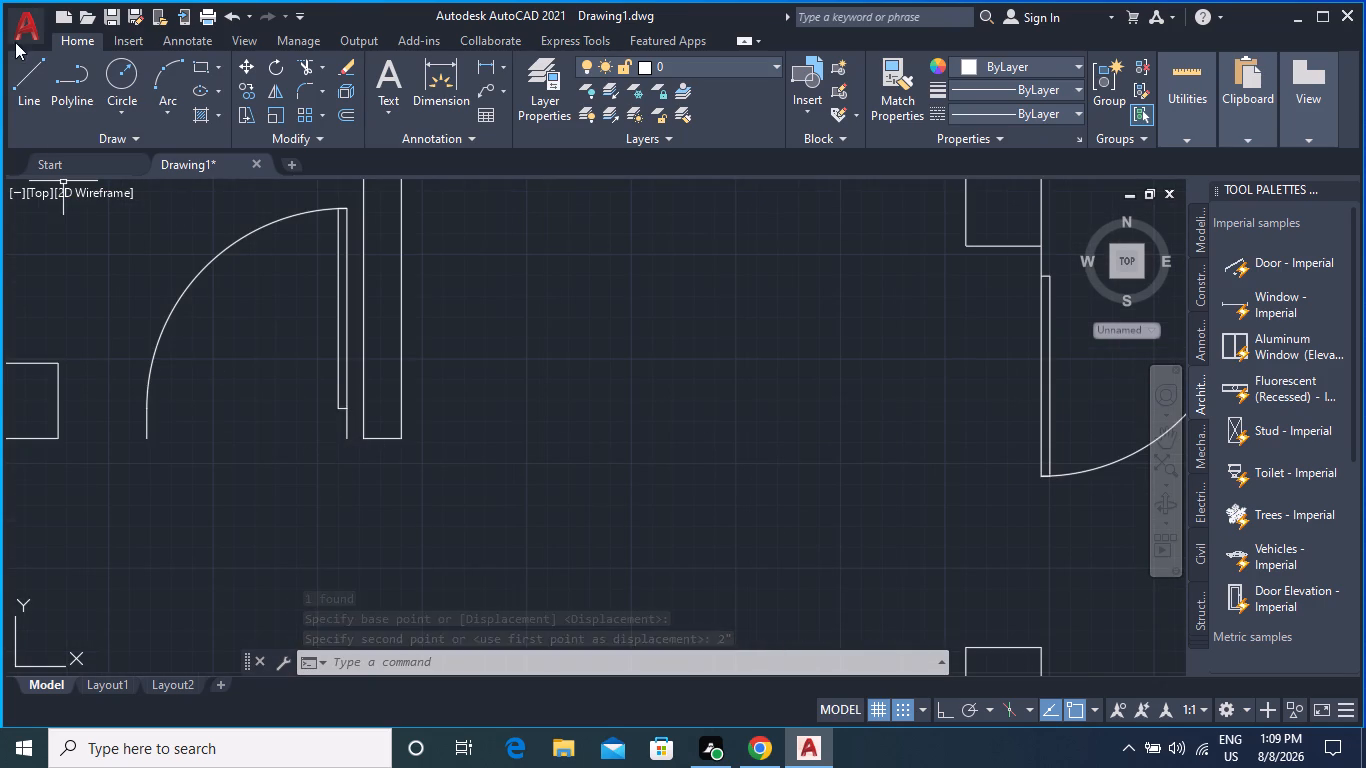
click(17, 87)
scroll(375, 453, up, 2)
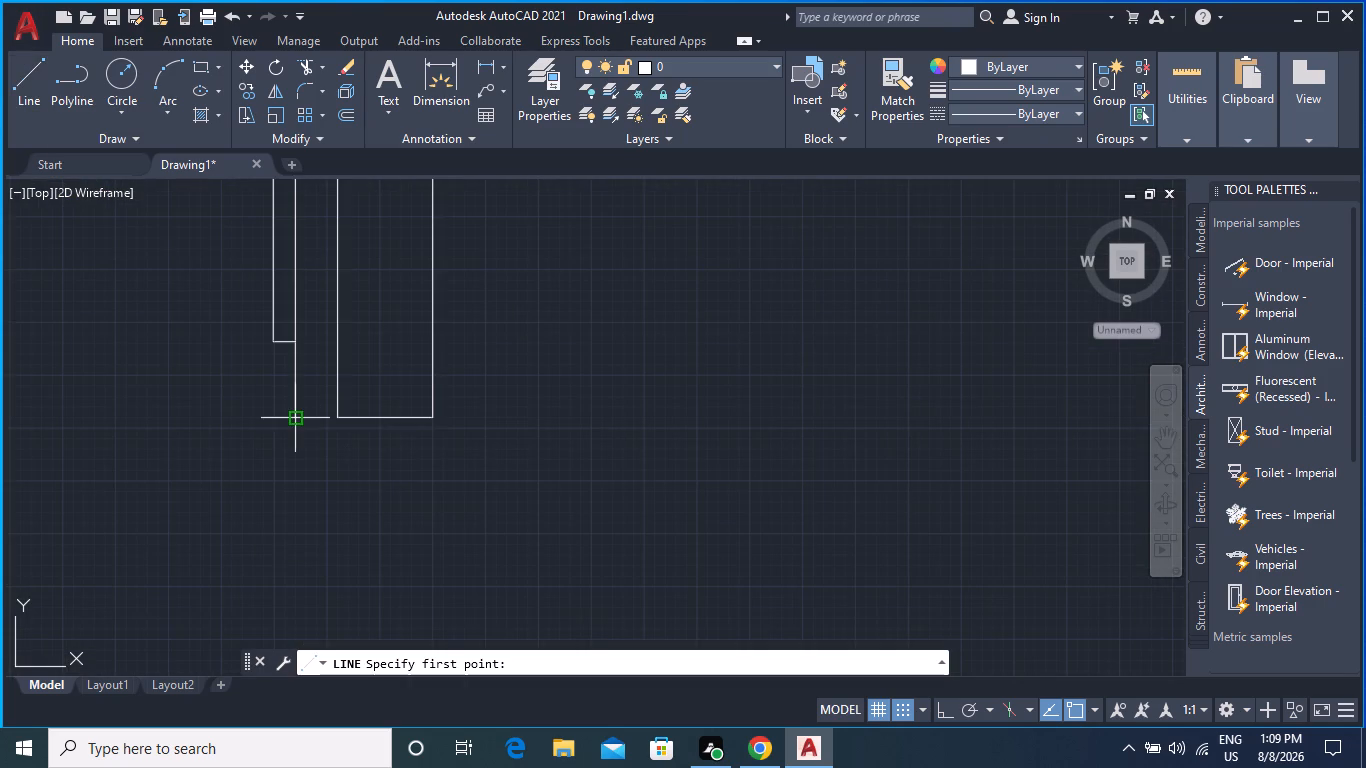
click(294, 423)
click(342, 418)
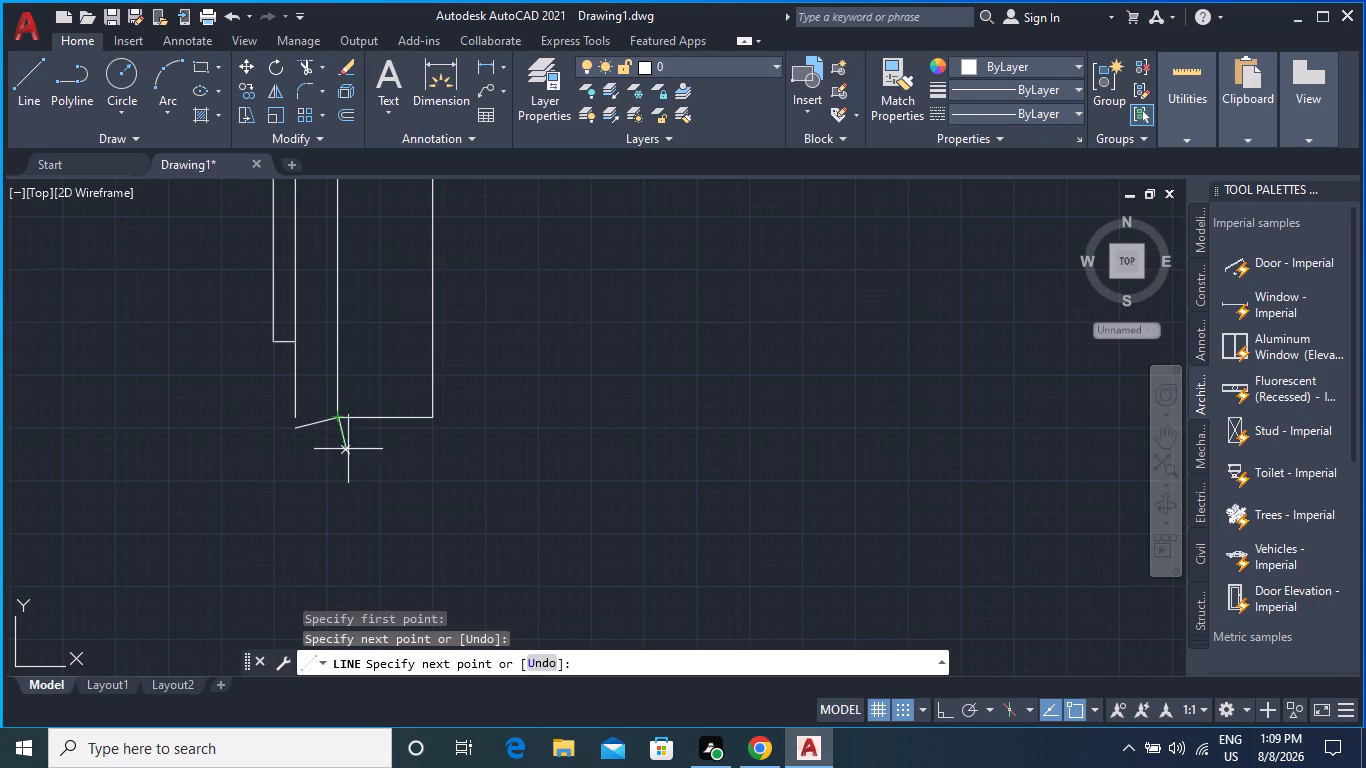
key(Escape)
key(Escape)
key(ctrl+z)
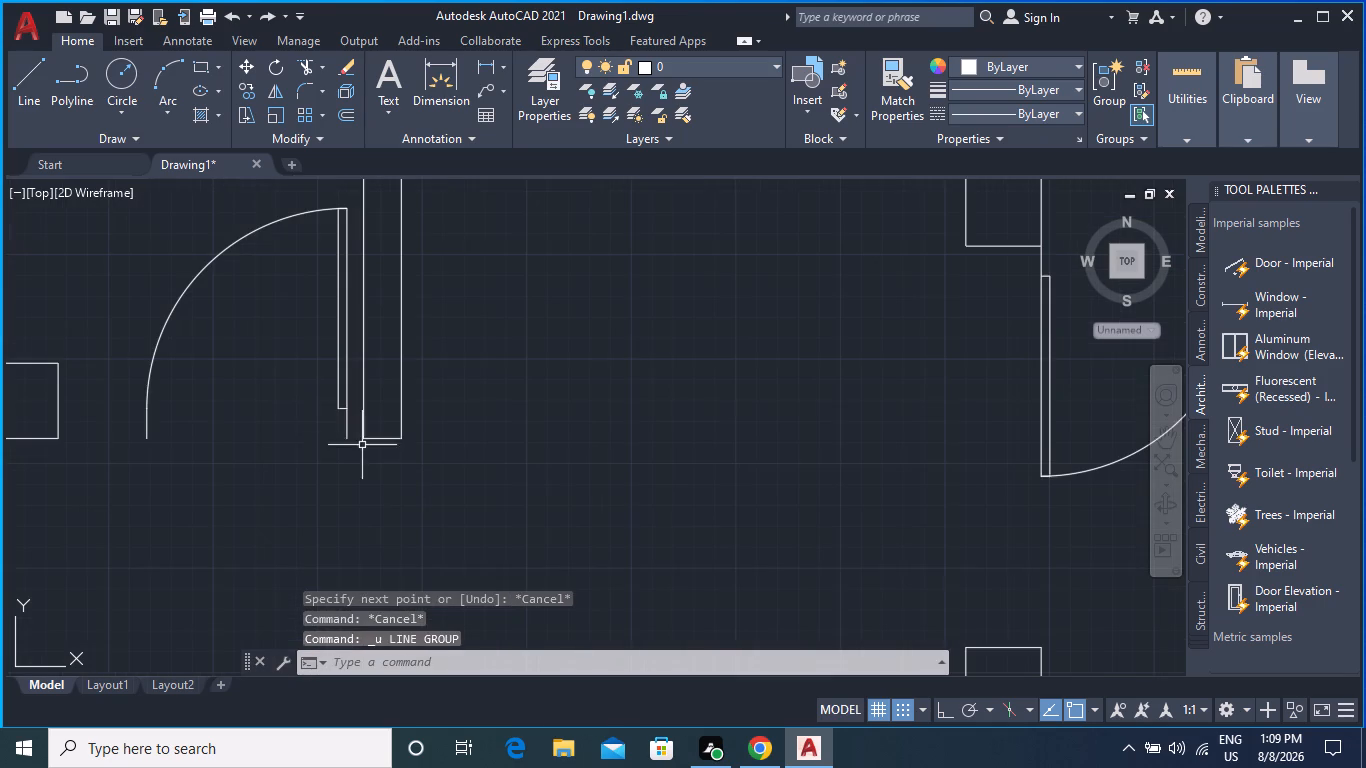
Draw a line from the lower end of the door frame to the partition's nearest lower corner.
click(26, 77)
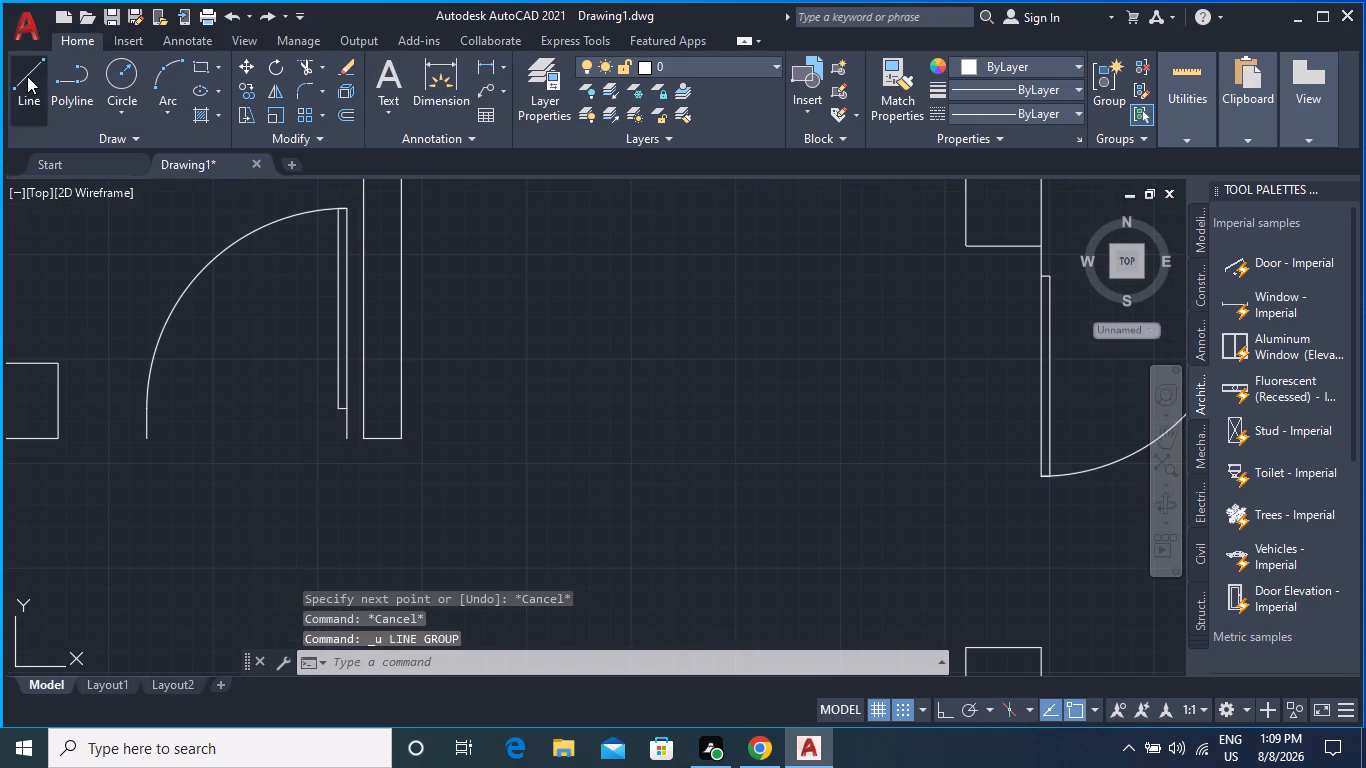
scroll(188, 270, up, 4)
scroll(516, 497, down, 3)
middle_drag(575, 507, 290, 283)
scroll(391, 444, up, 2)
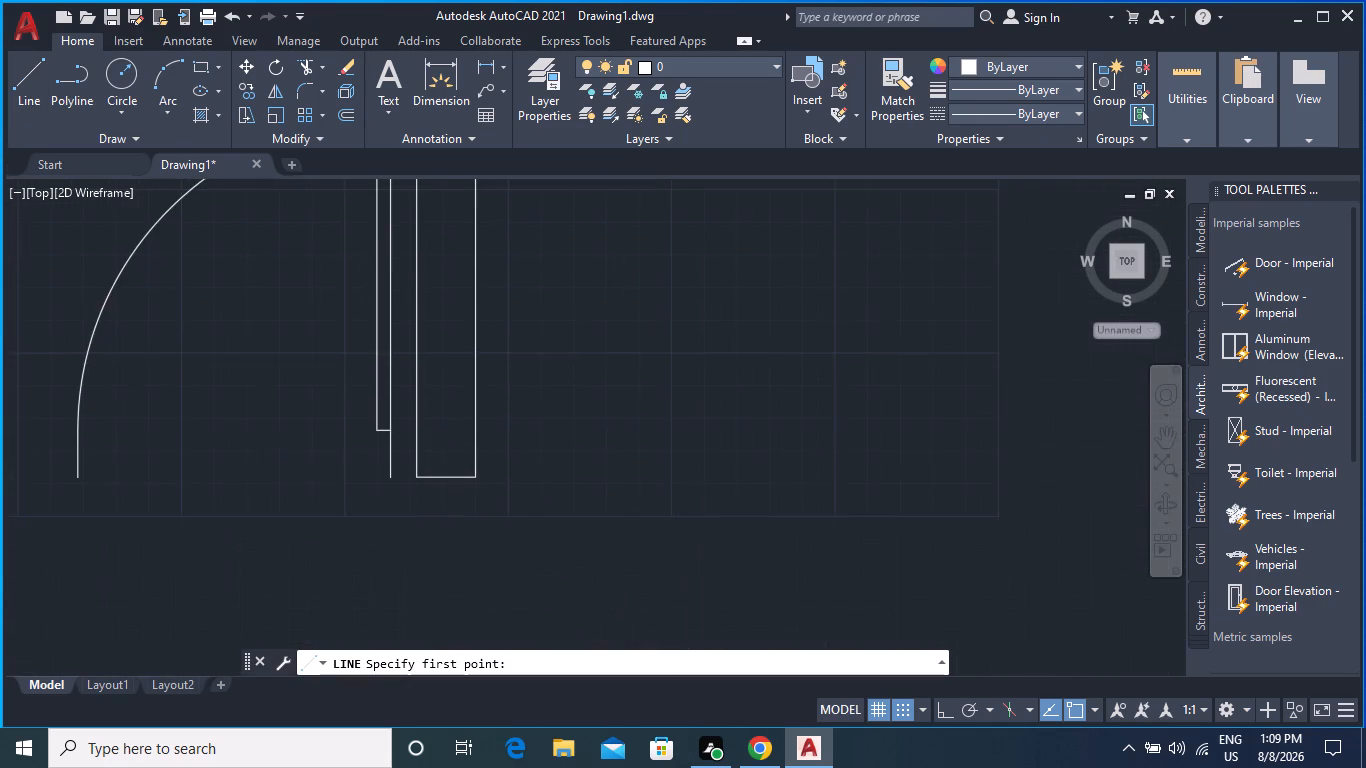
middle_drag(422, 481, 403, 404)
click(359, 453)
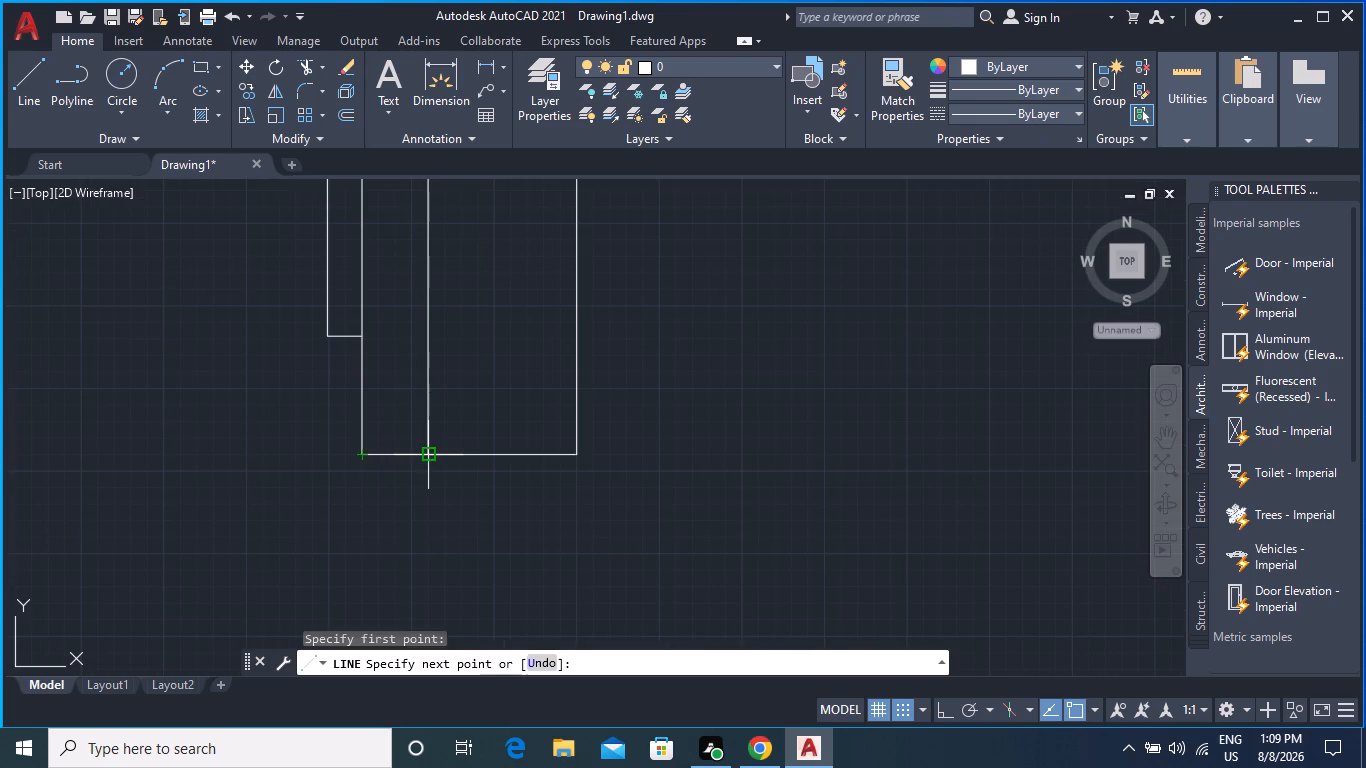
click(439, 454)
key(Escape)
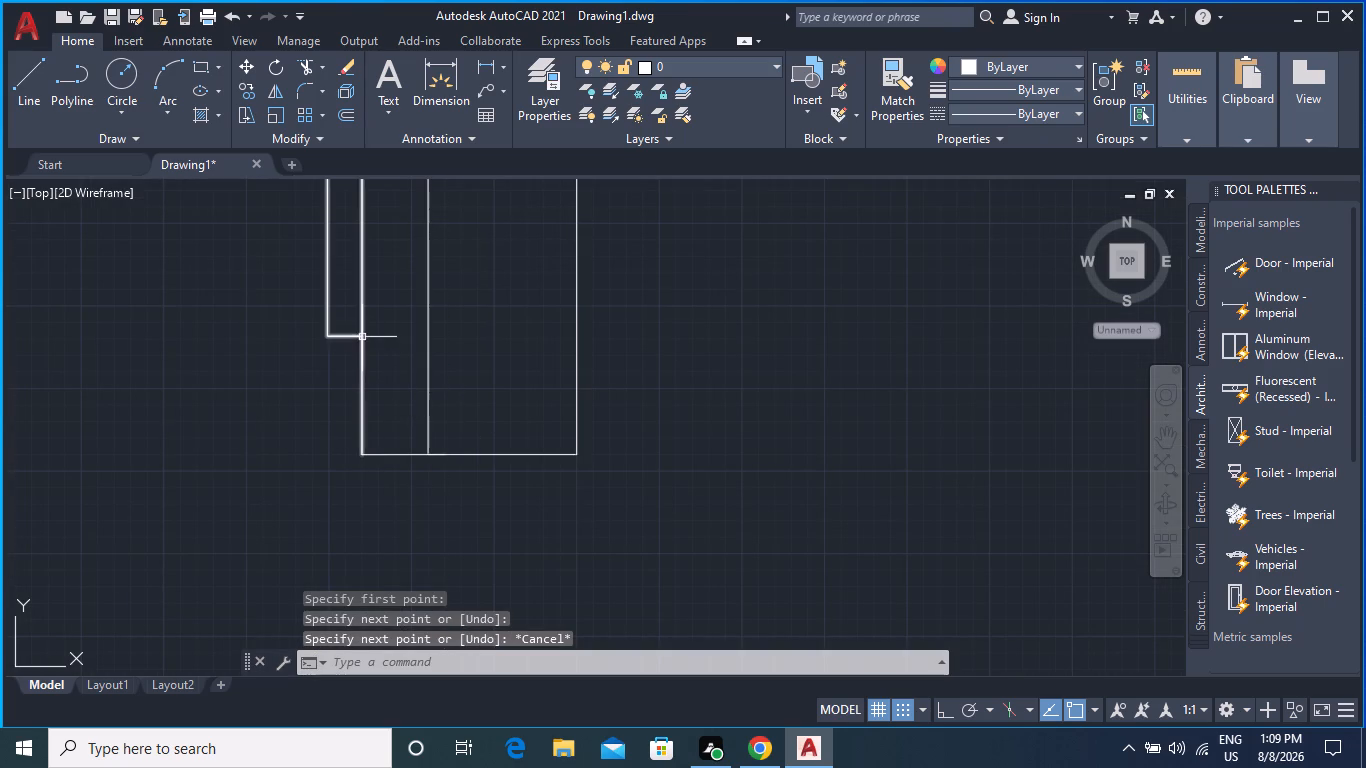
Draw a second line from the door leaf's hinge-side corner on the frame straight across to the partition's face.
click(28, 77)
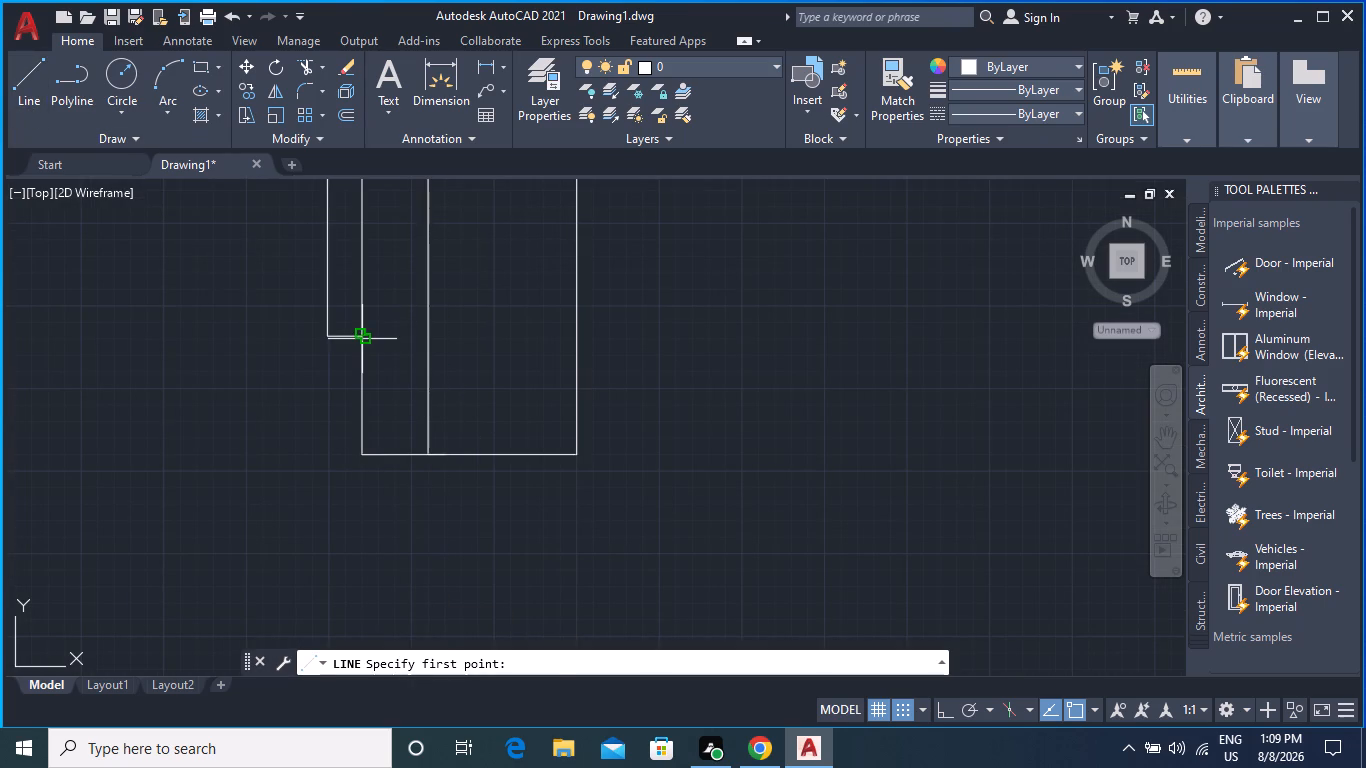
click(361, 337)
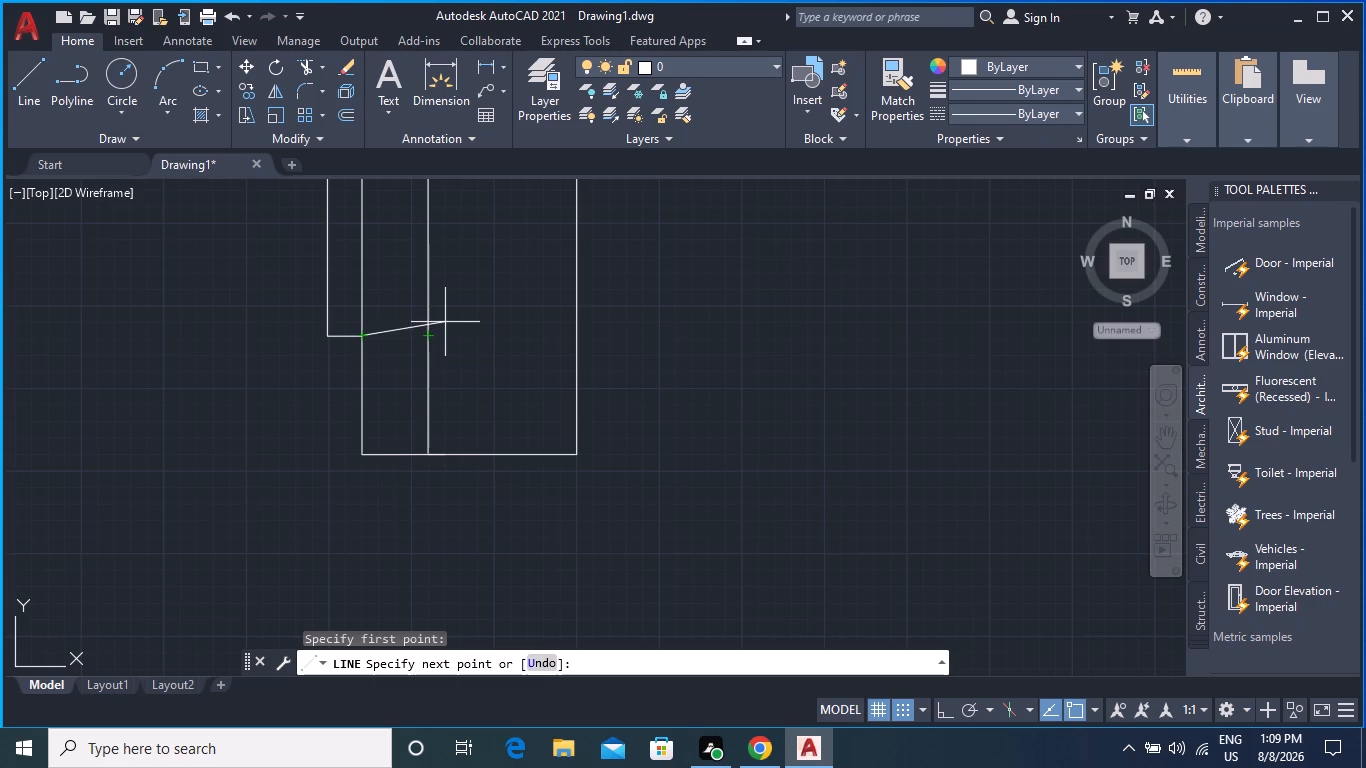
click(427, 336)
key(Escape)
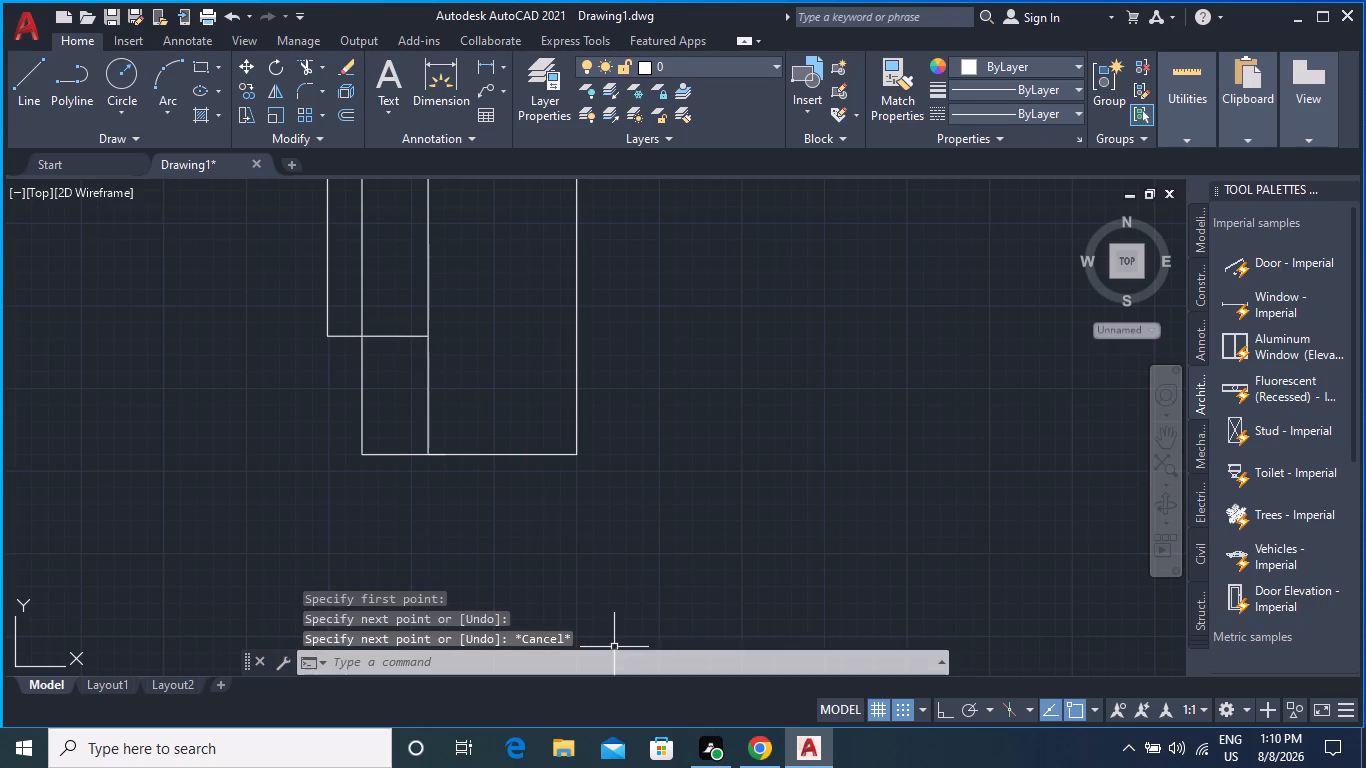
Scale the partition door up from its frame's lower end until its swing arc reaches the opposite wall stub.
scroll(529, 484, down, 2)
middle_drag(503, 527, 535, 595)
scroll(535, 561, down, 1)
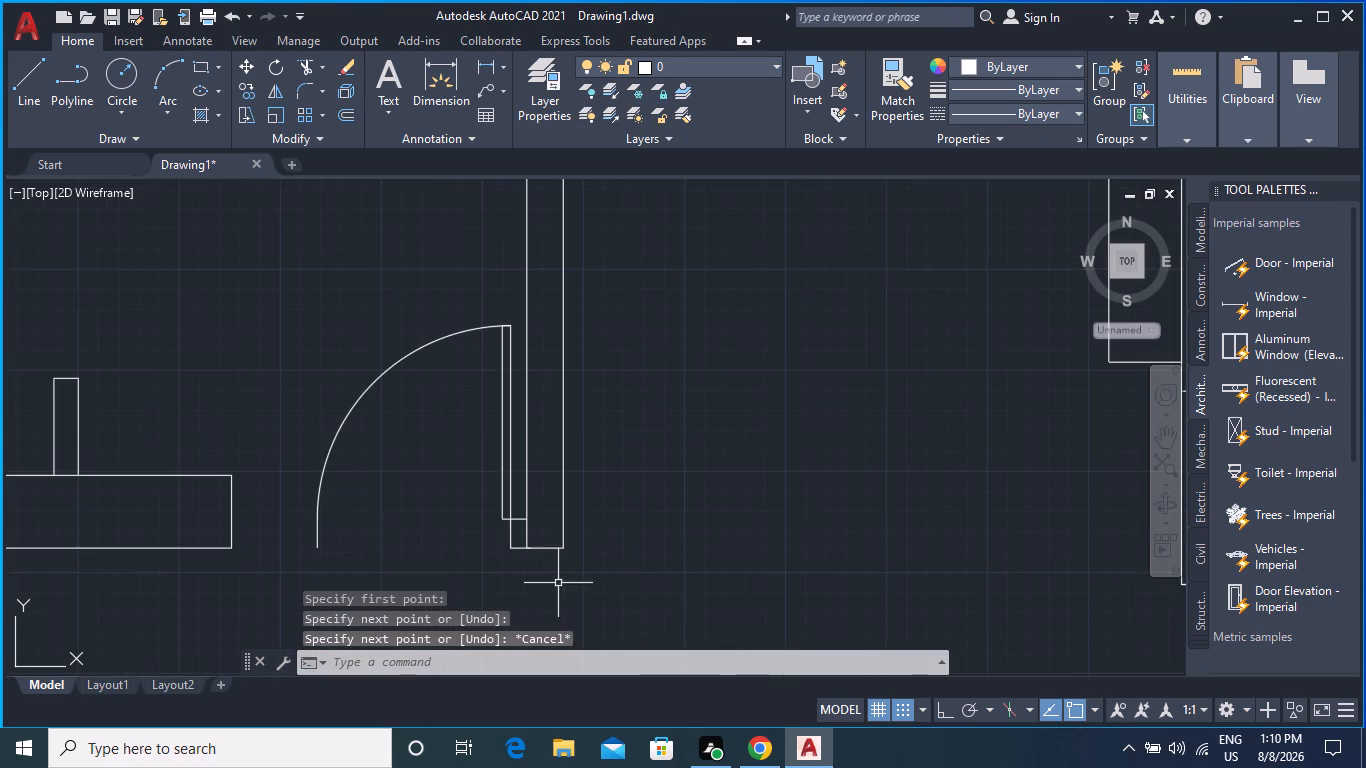
middle_drag(565, 590, 553, 544)
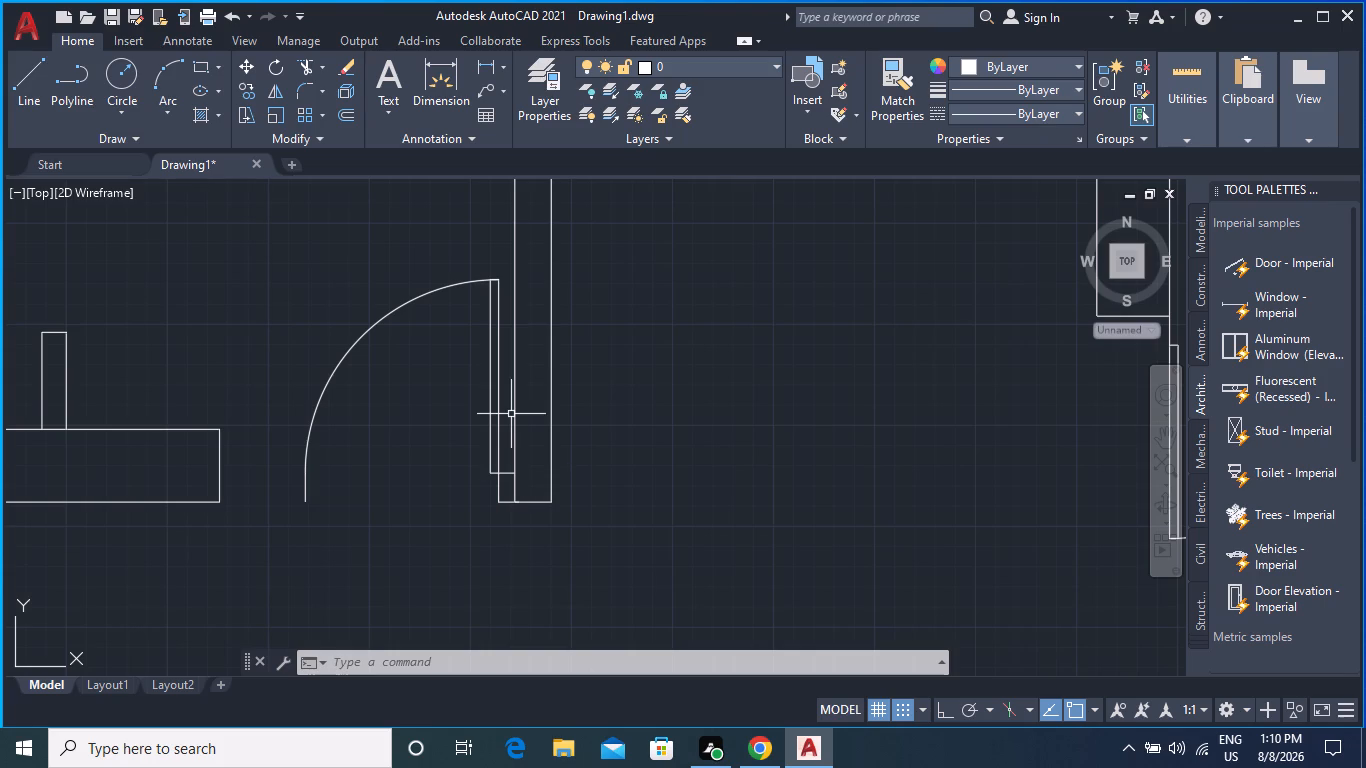
scroll(511, 414, down, 1)
middle_drag(584, 463, 595, 421)
click(456, 305)
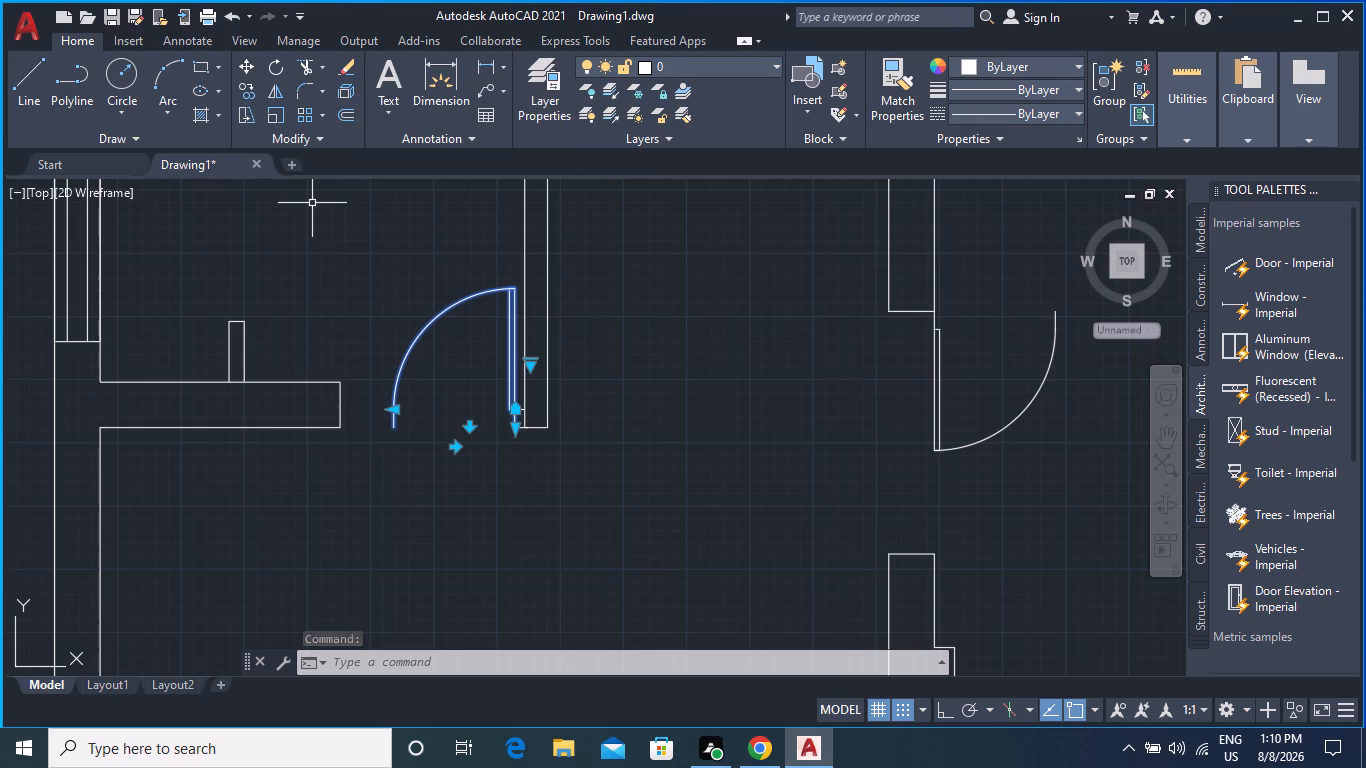
text(sca)
text(le)
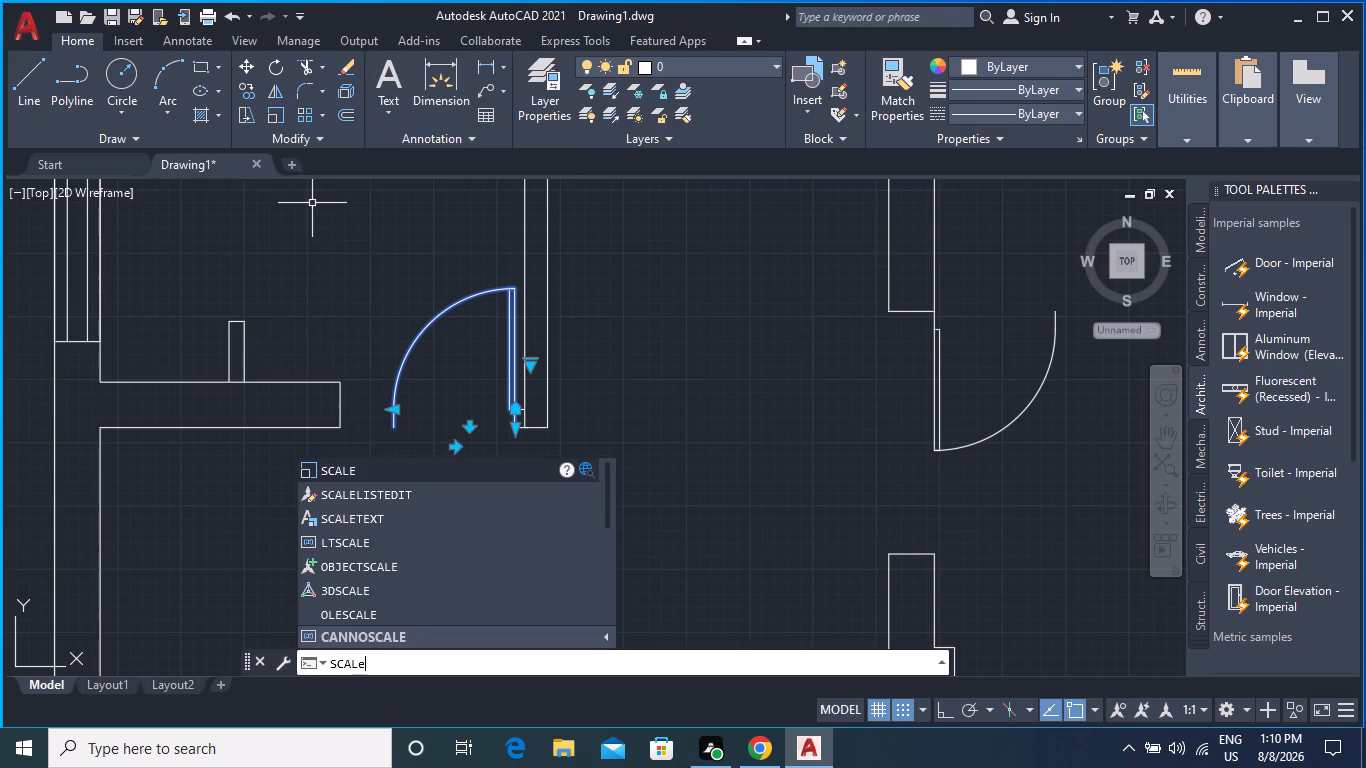
key(Return)
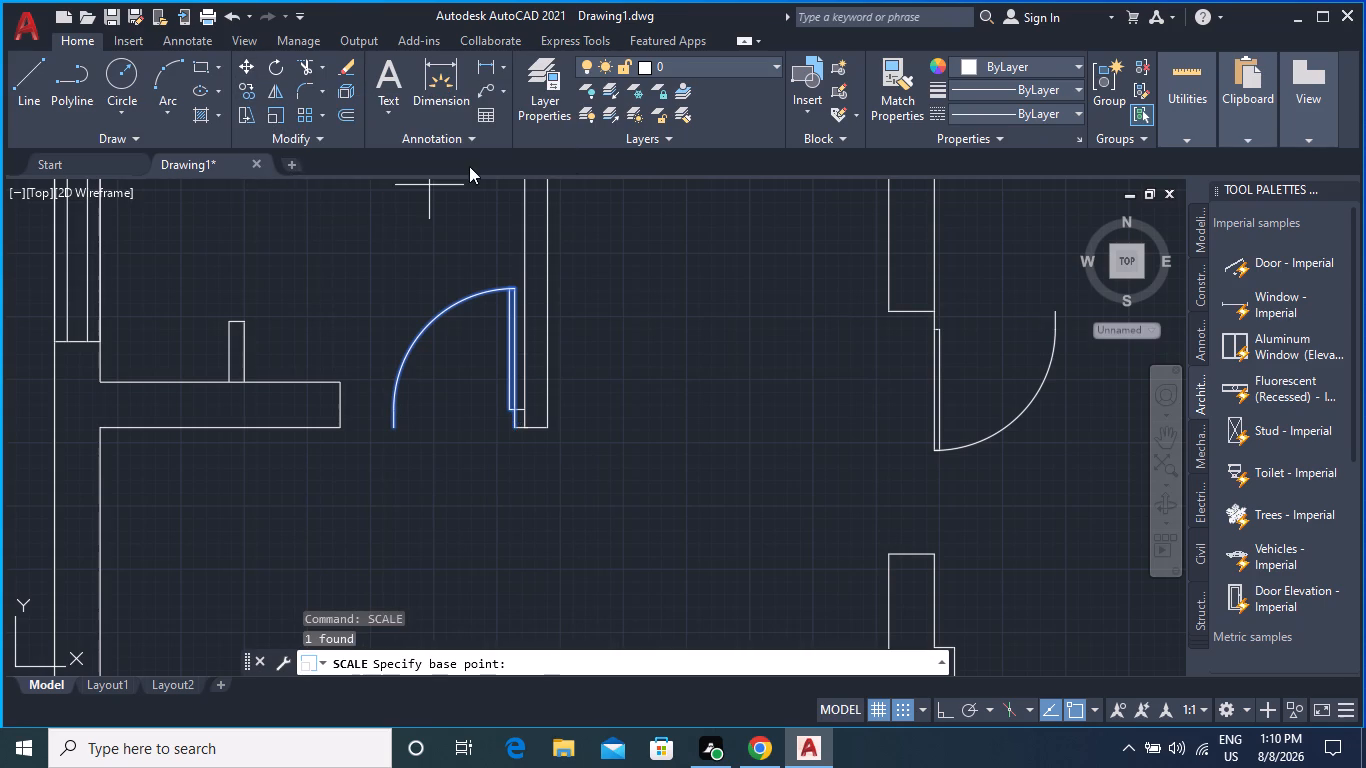
scroll(527, 426, up, 2)
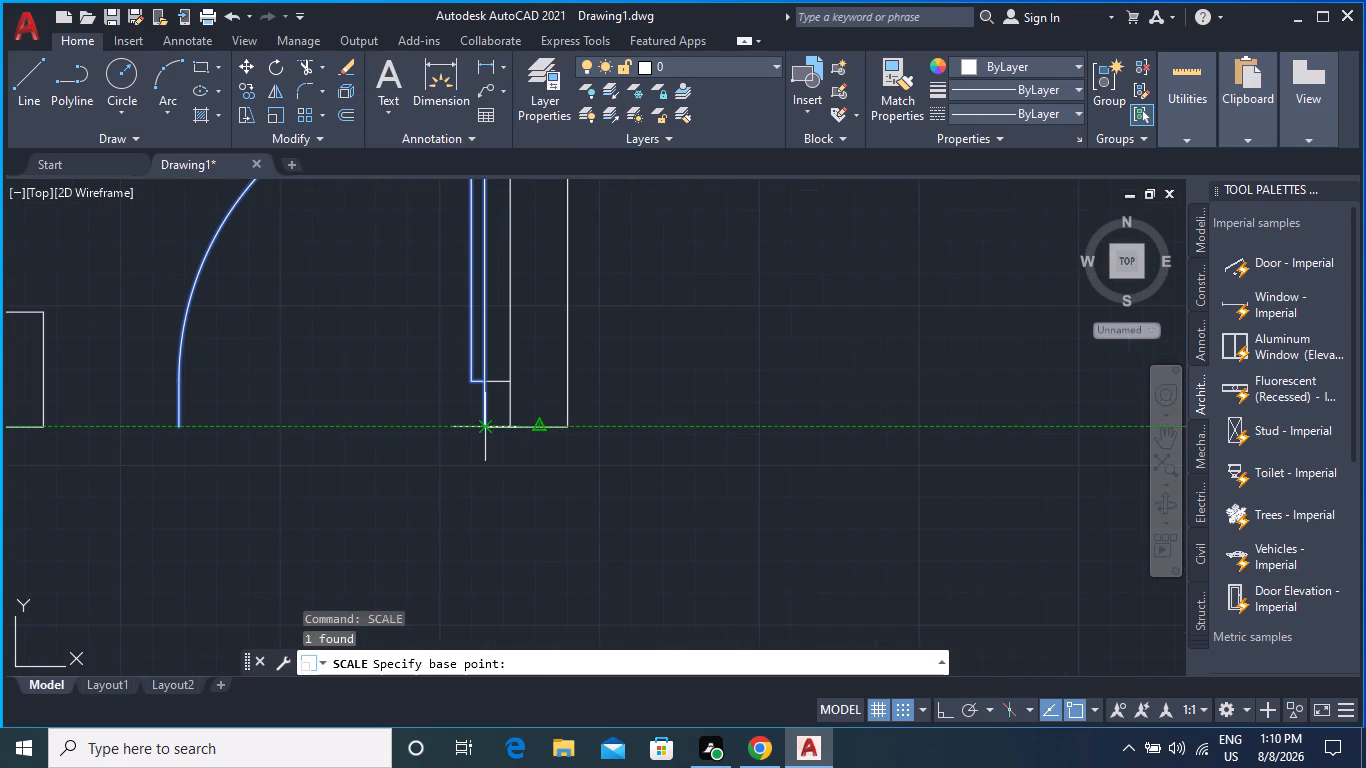
click(484, 432)
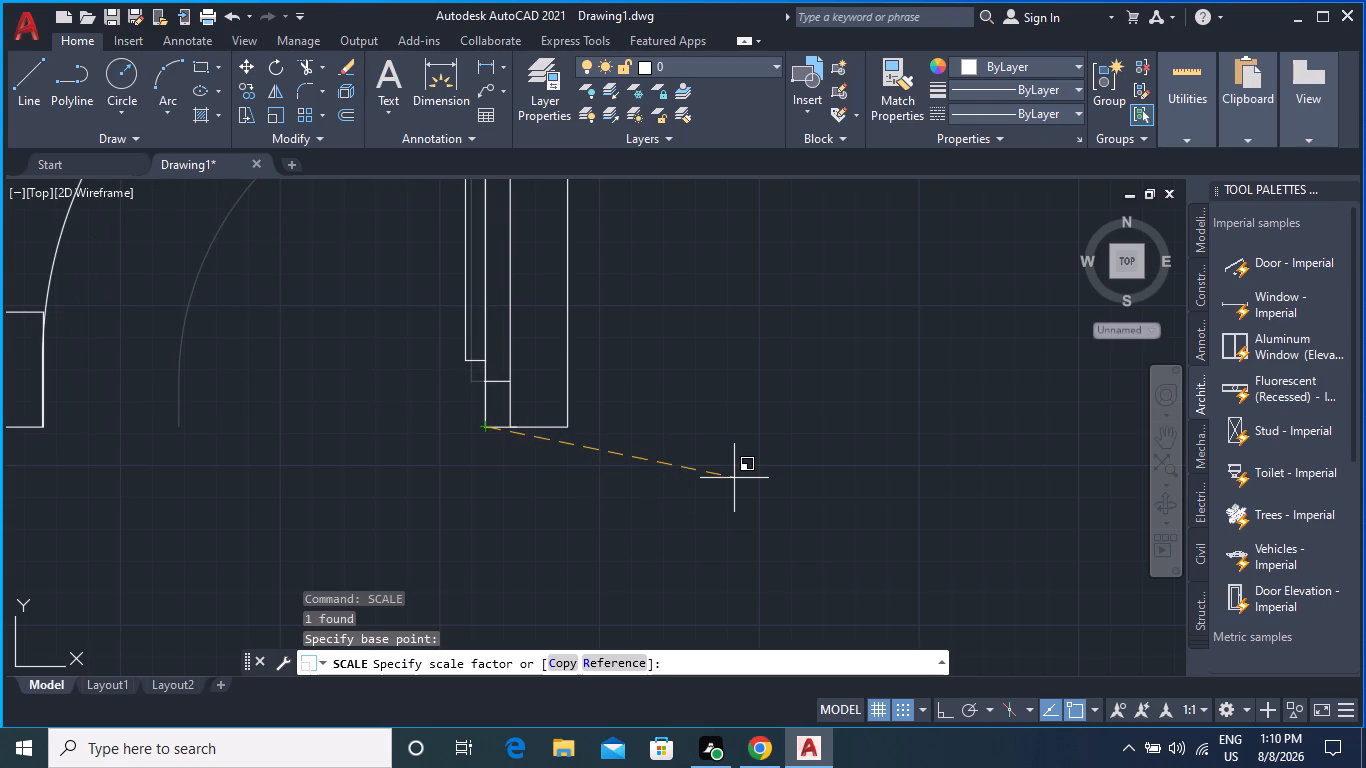
click(732, 480)
Rotate the door beneath the wall corner a quarter turn clockwise about that corner, so its leaf points into the lower-left room.
scroll(710, 480, down, 4)
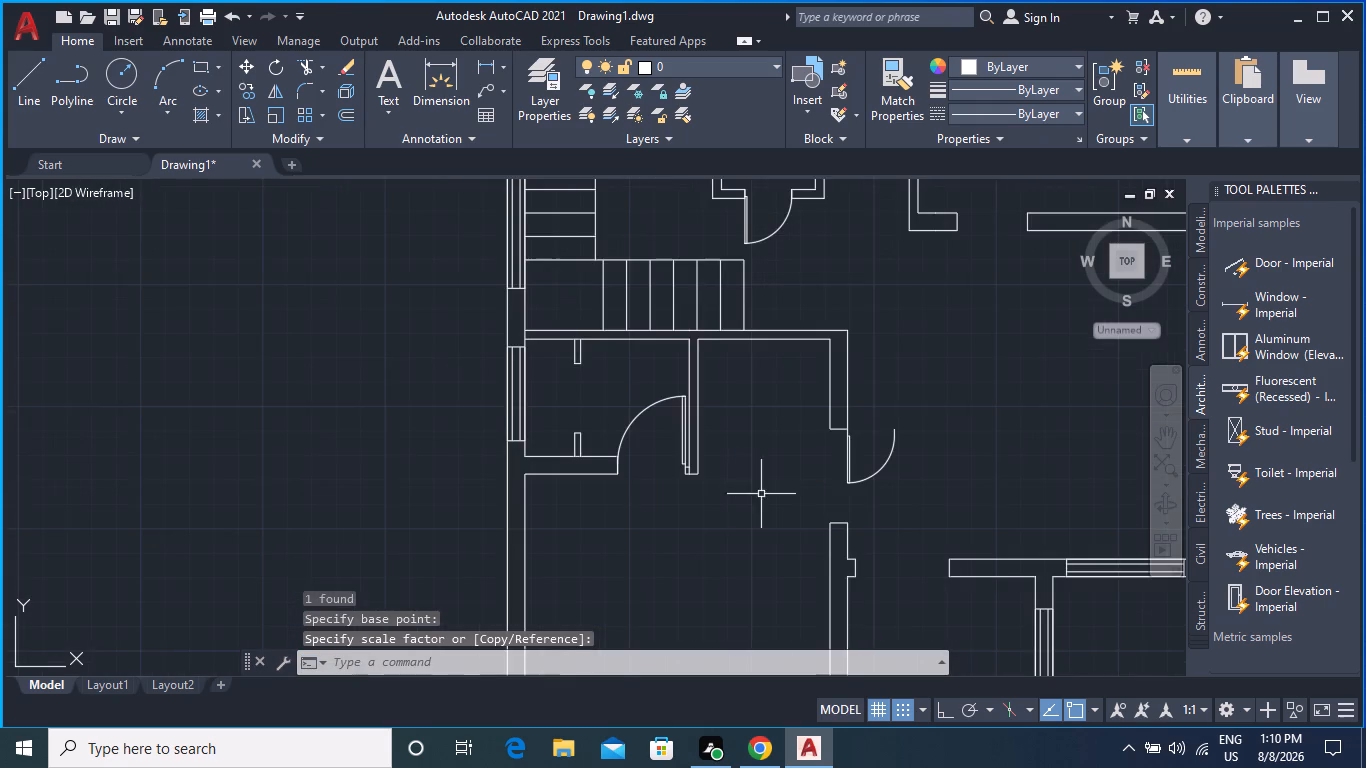
middle_drag(761, 494, 687, 428)
scroll(694, 447, down, 1)
middle_drag(695, 448, 578, 413)
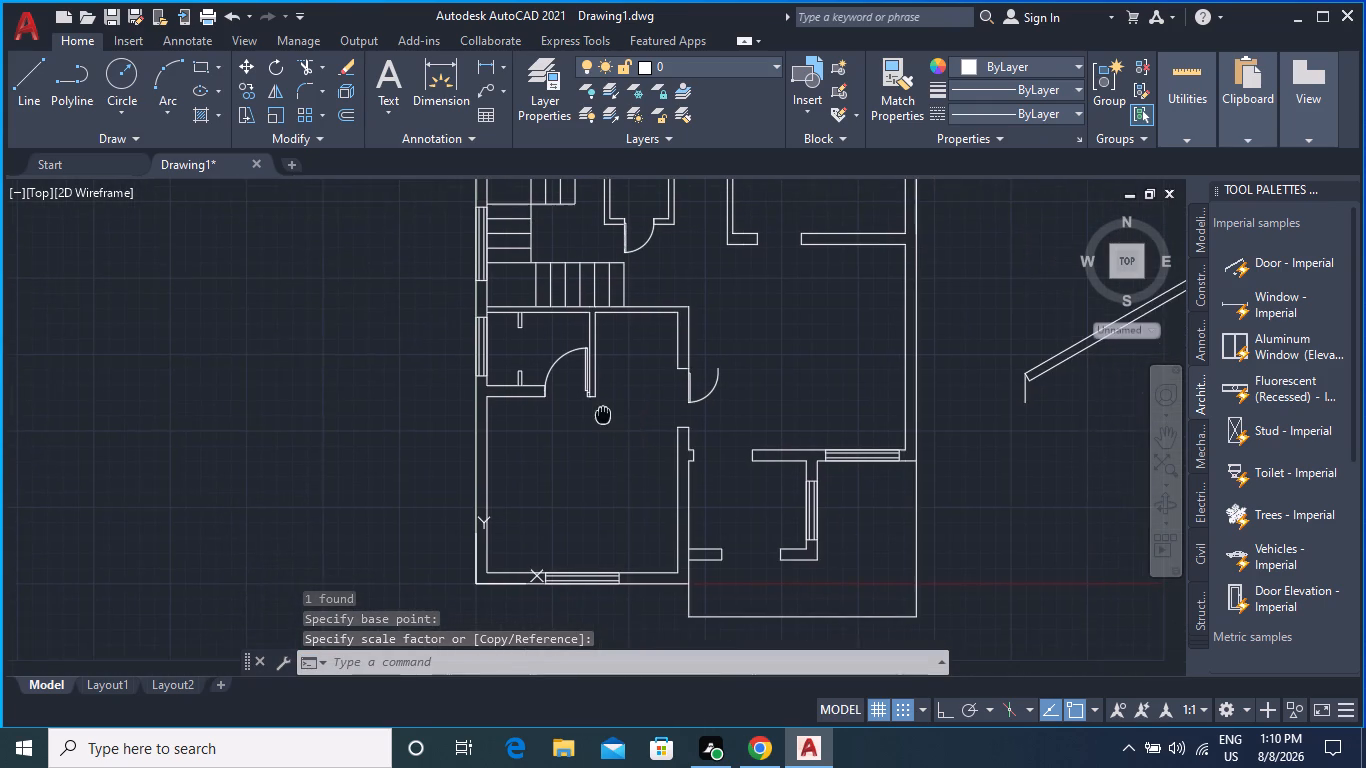
scroll(667, 405, up, 2)
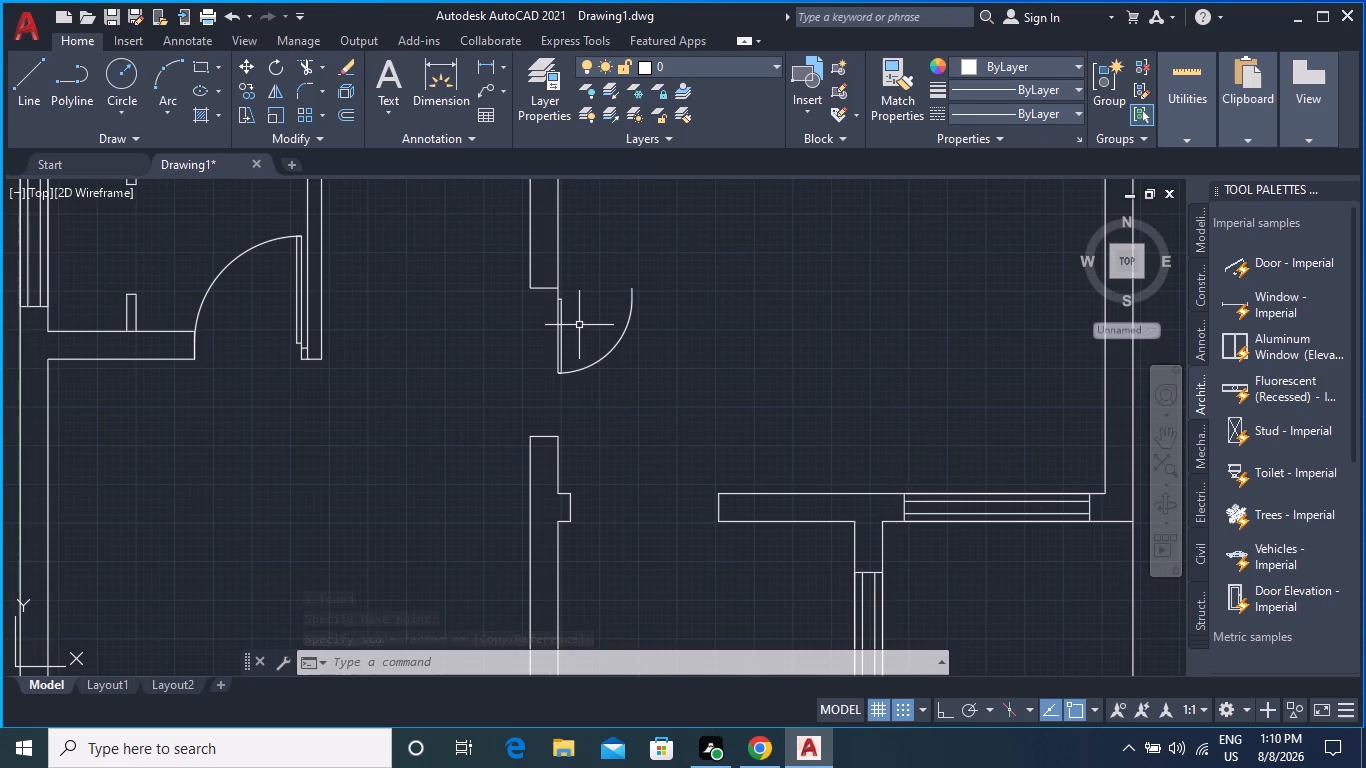
click(273, 65)
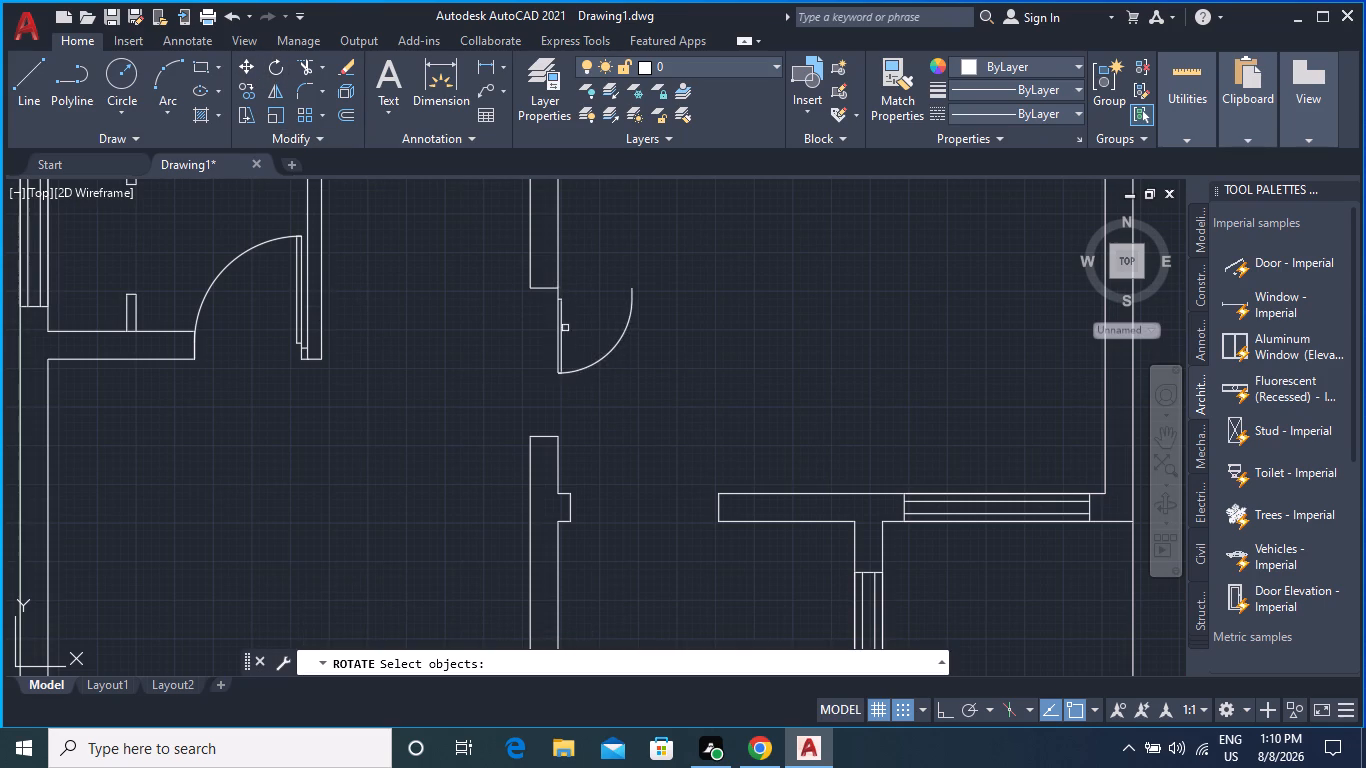
click(562, 331)
key(Return)
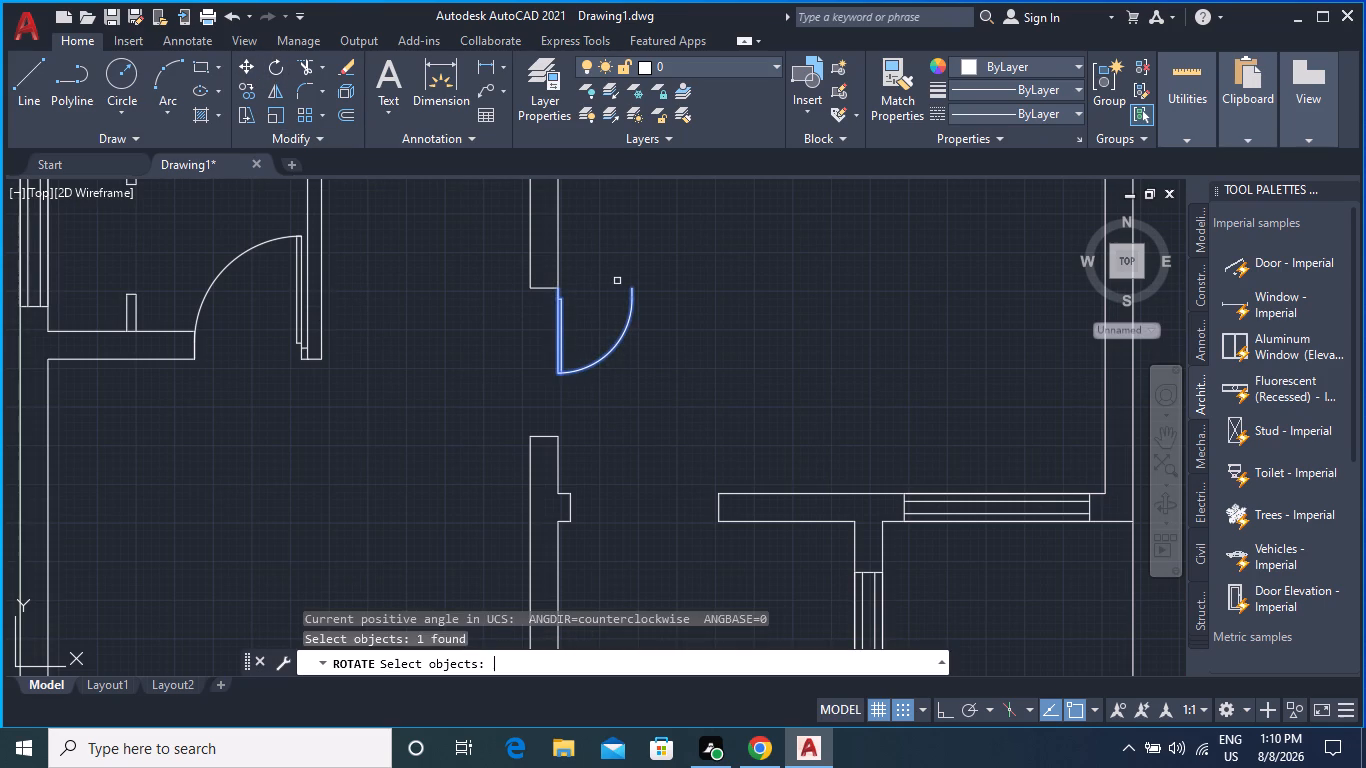
scroll(561, 293, up, 3)
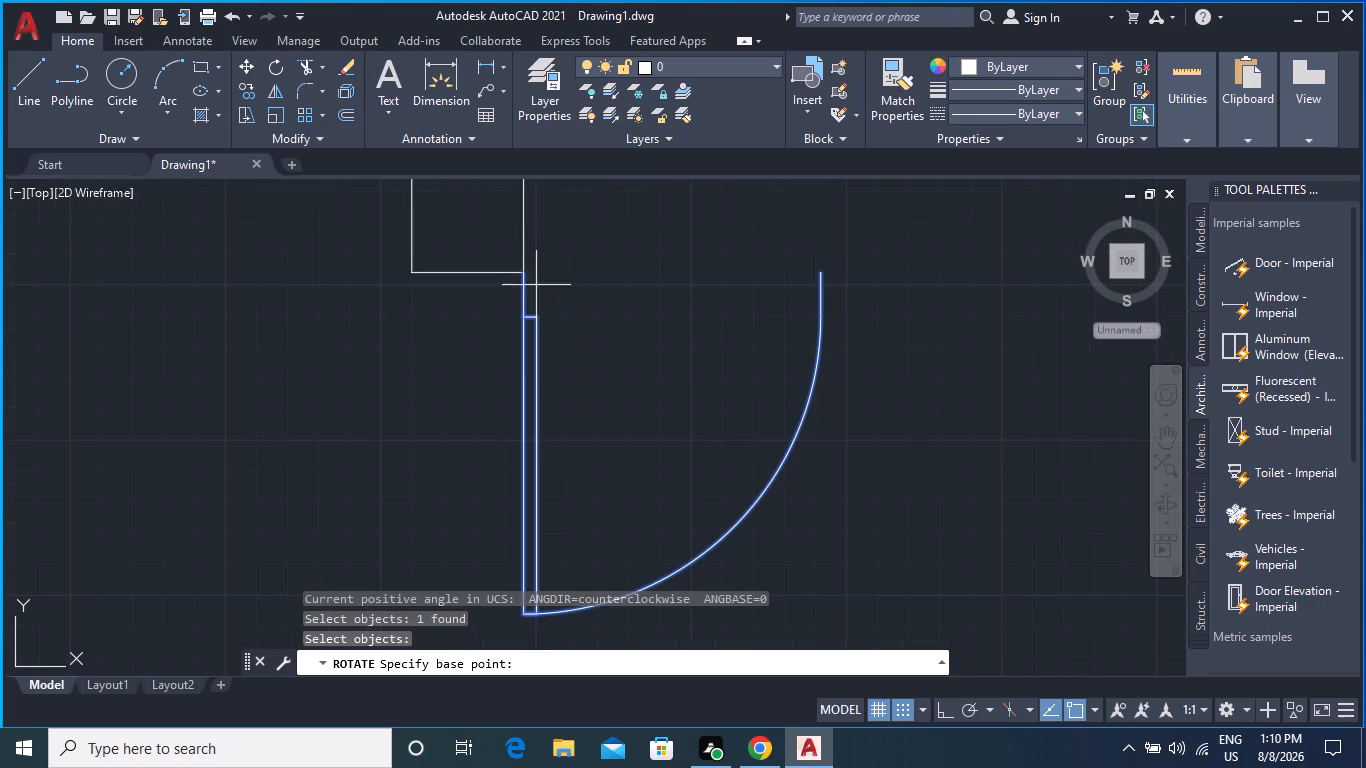
click(524, 277)
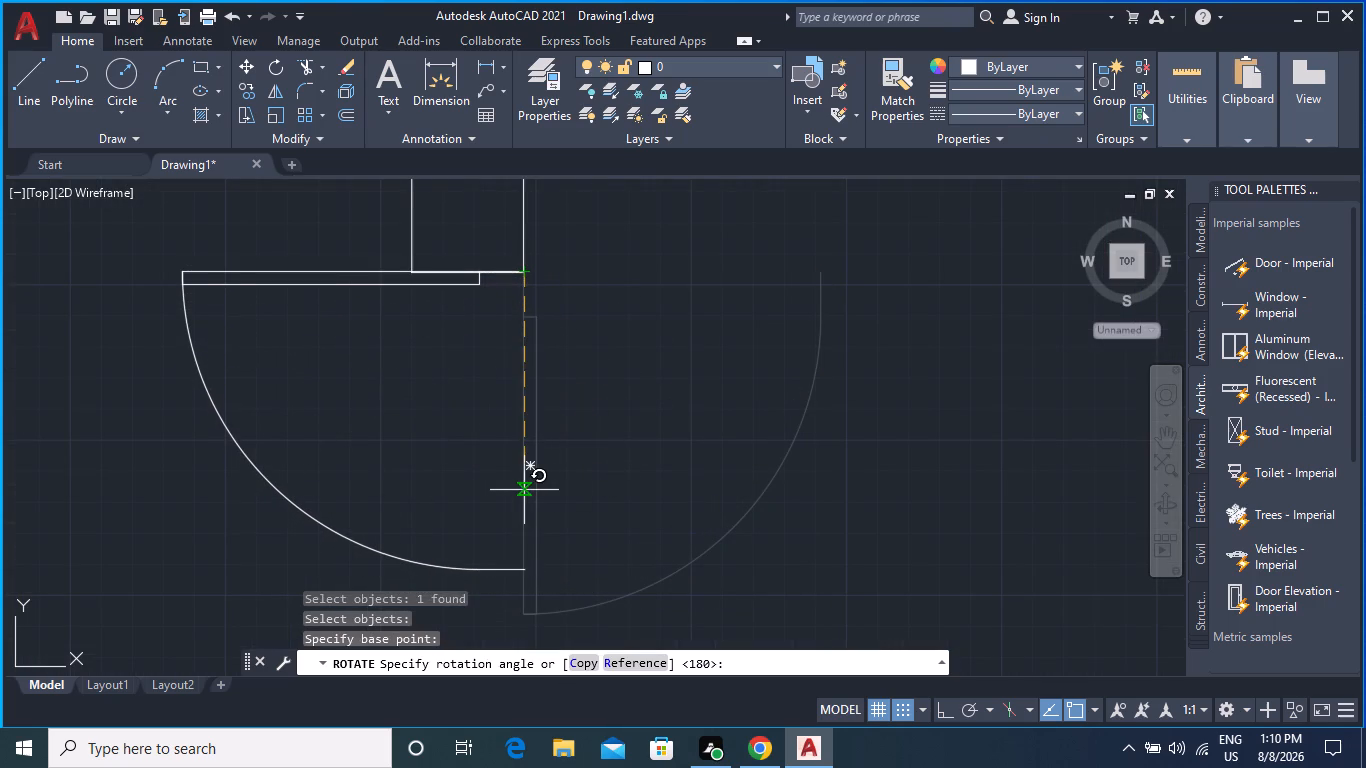
click(525, 487)
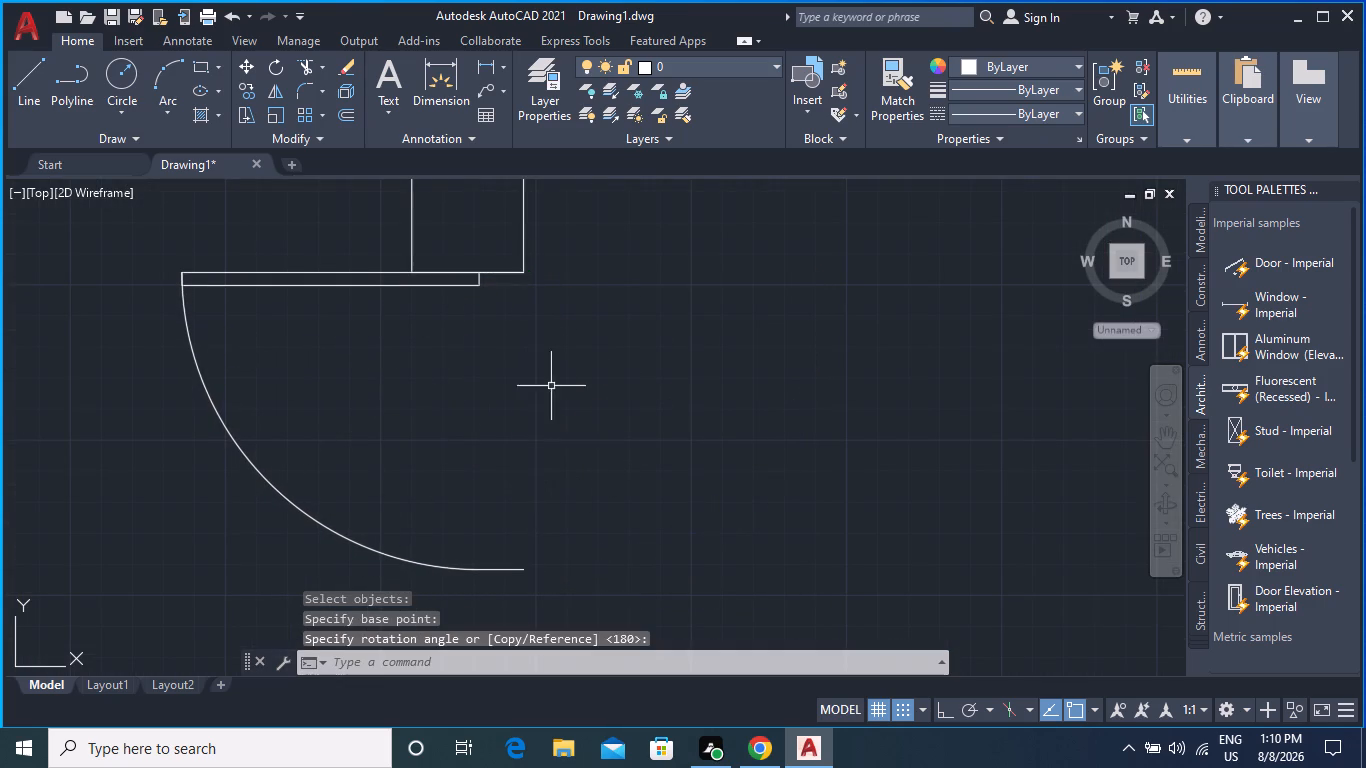
scroll(561, 370, down, 3)
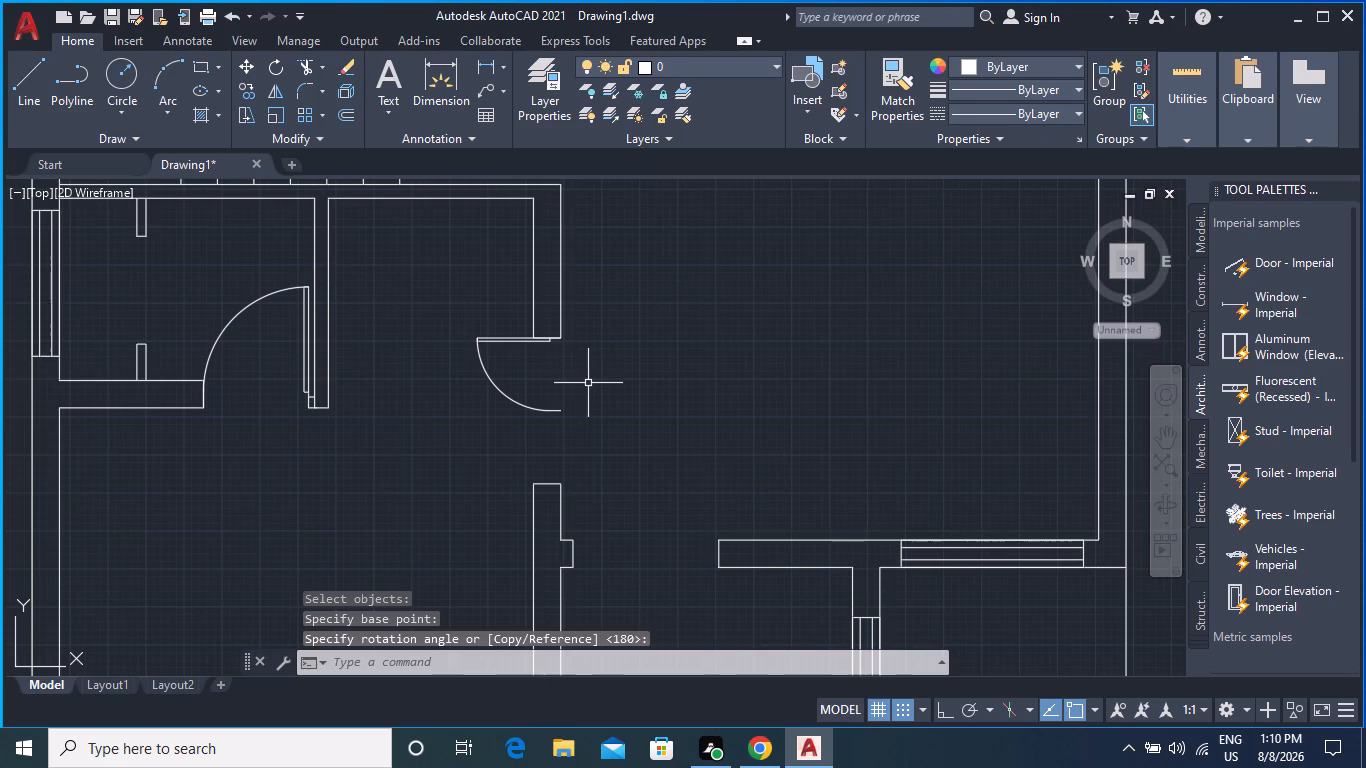
key(Escape)
Scale the rotated door up from the leaf's hinge-side corner until its swing arc nearly spans the wall opening.
scroll(557, 339, up, 2)
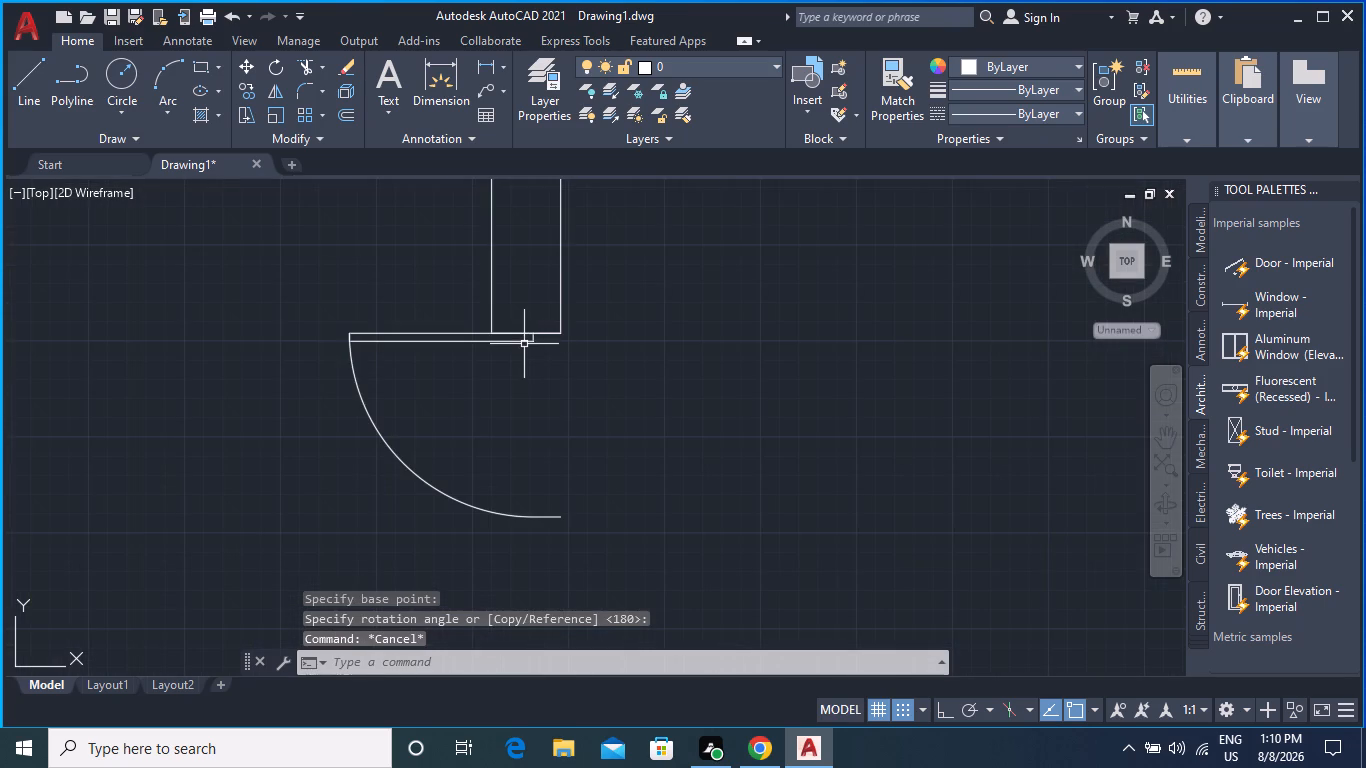
click(524, 343)
text(sca)
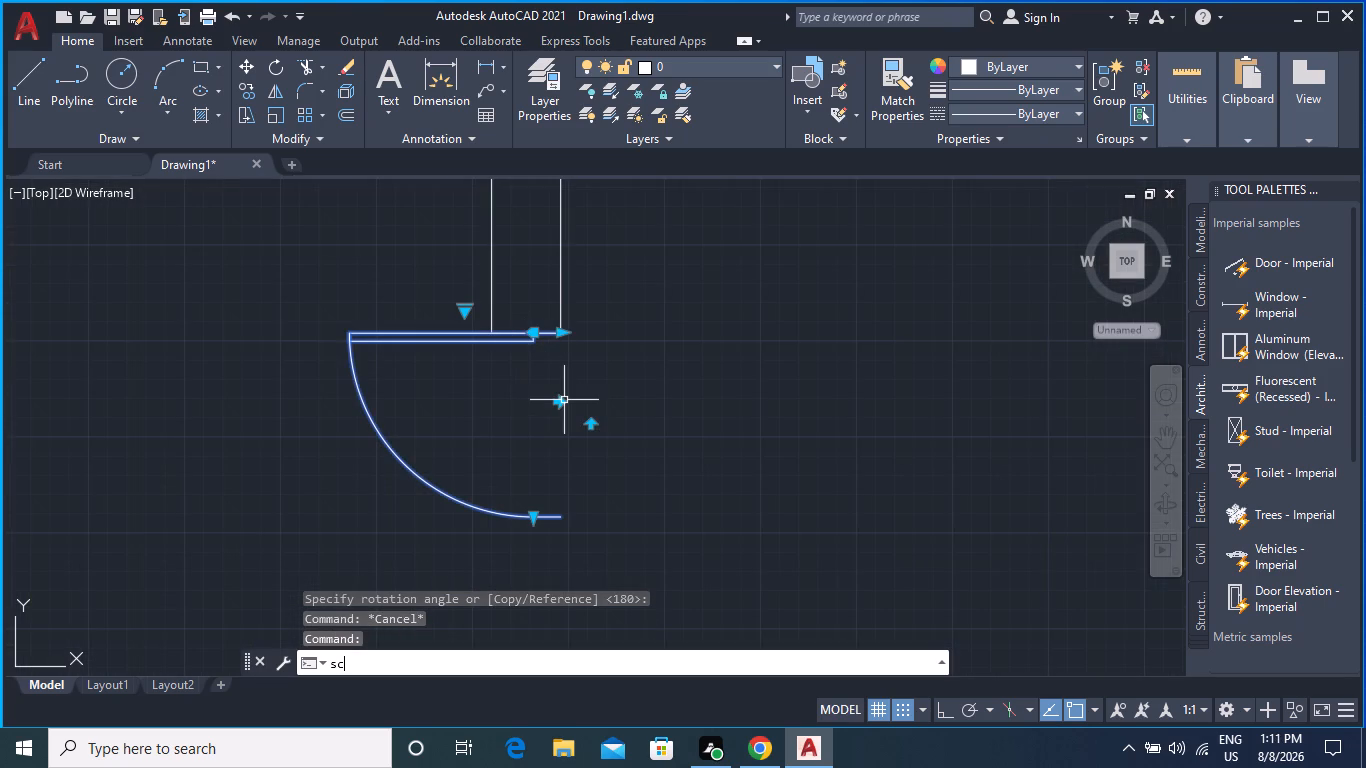
text(le)
key(Return)
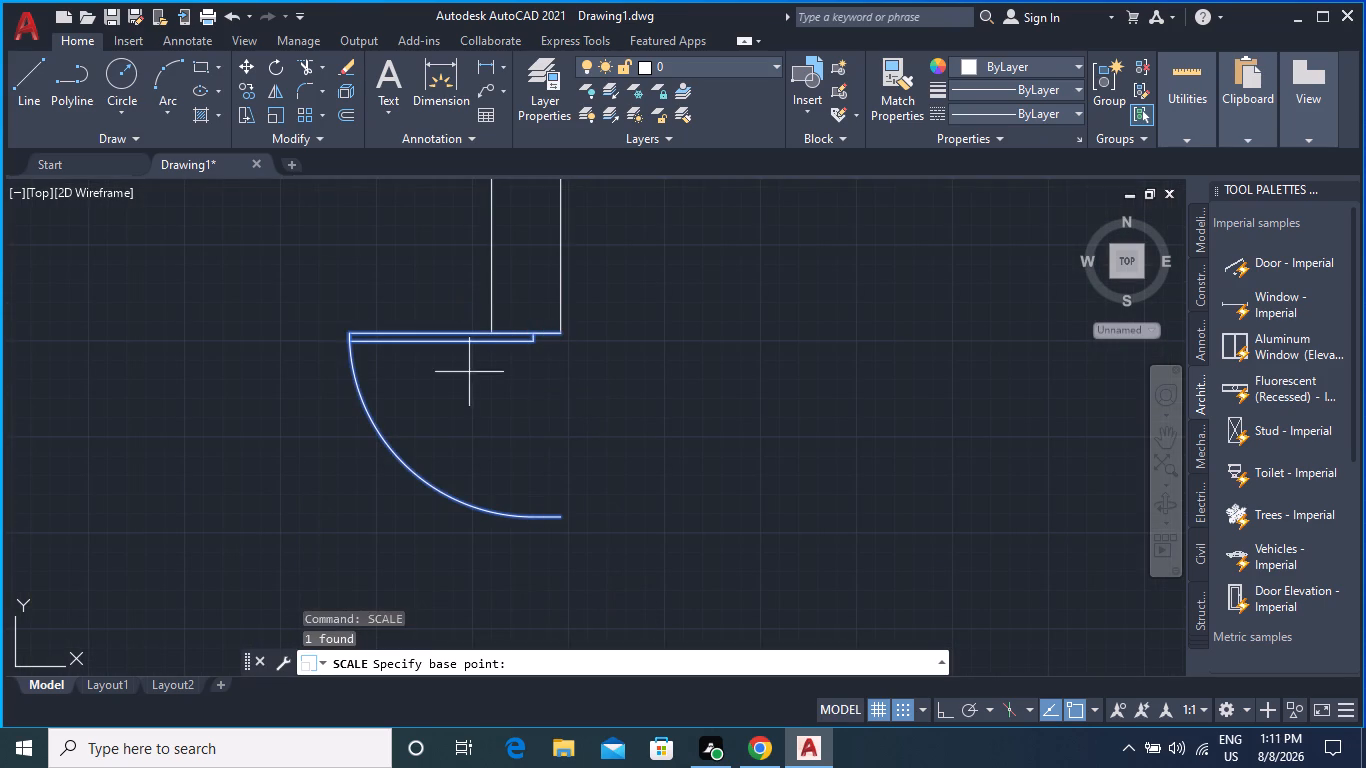
click(535, 343)
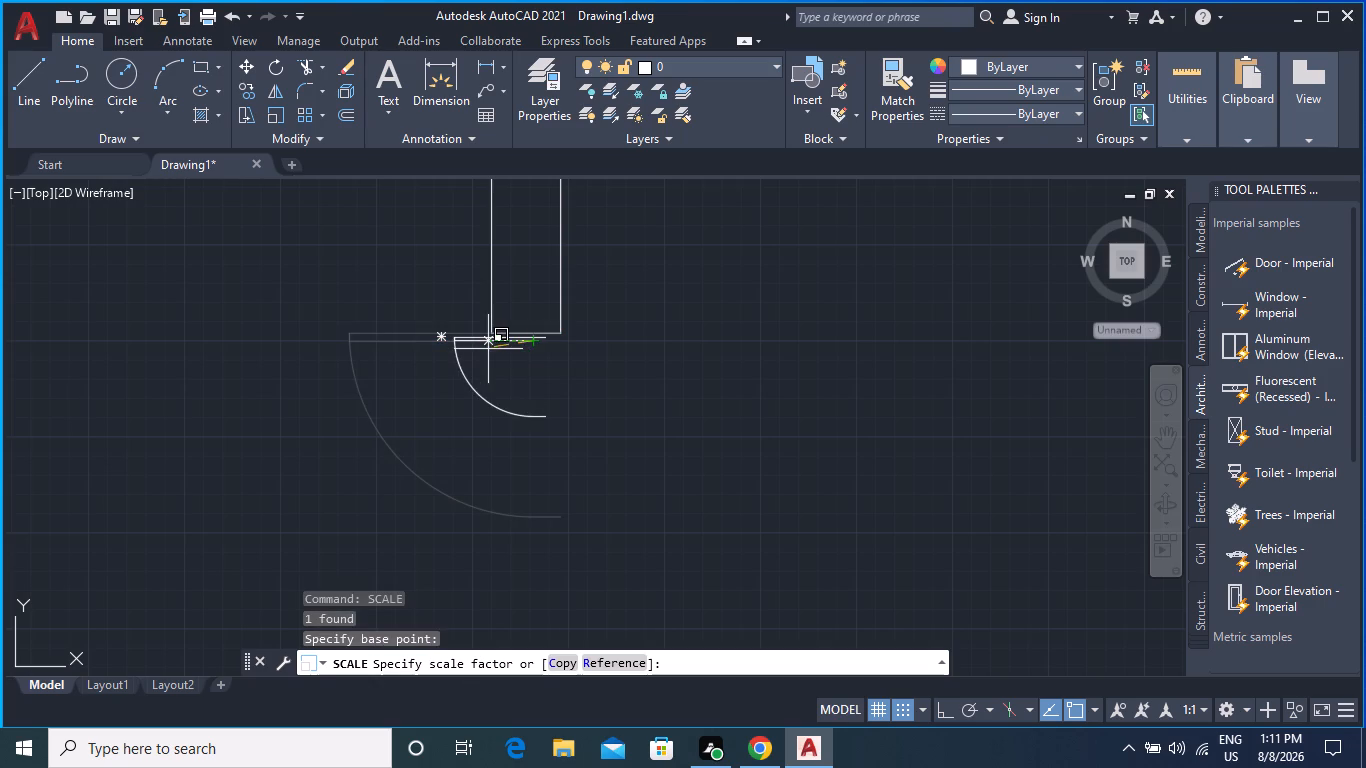
click(348, 415)
scroll(505, 382, down, 1)
middle_drag(530, 413, 481, 373)
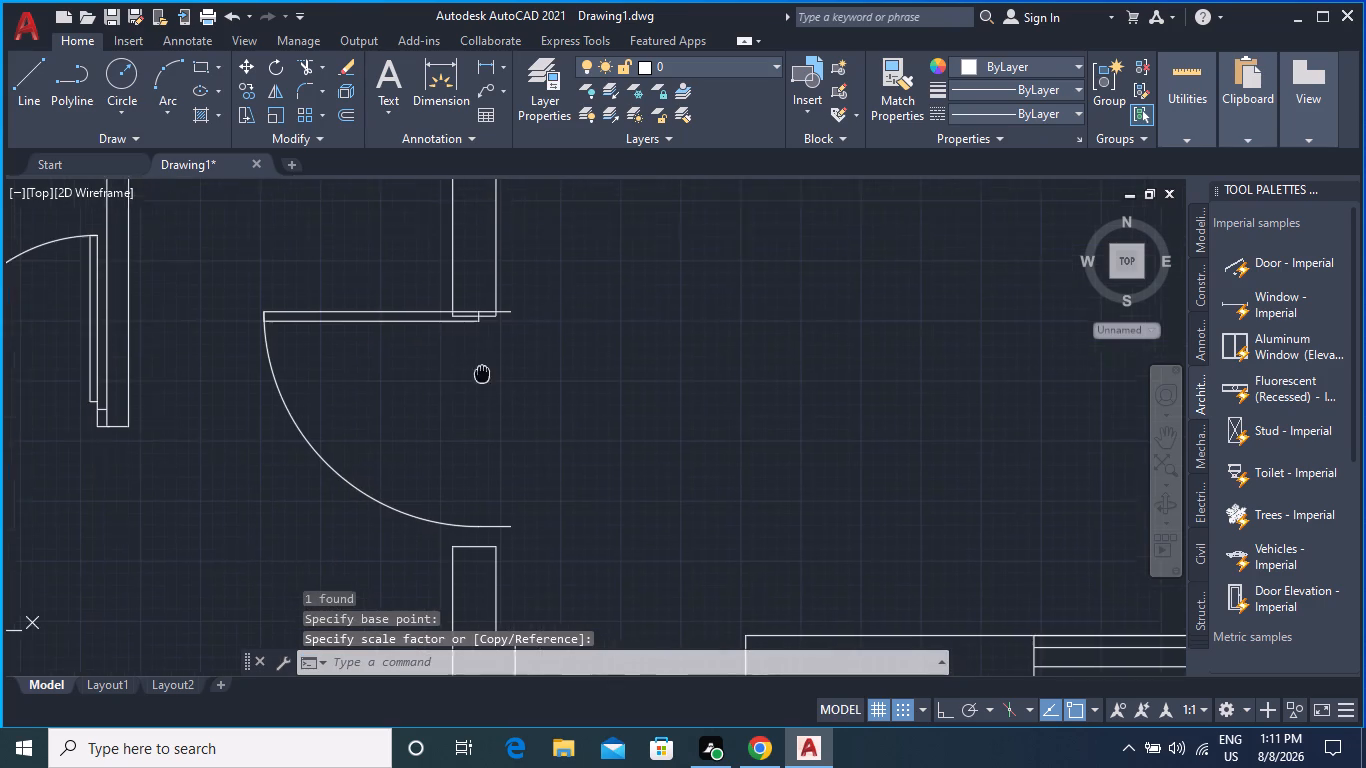
middle_drag(481, 373, 480, 372)
Move the enlarged door so its frame's outer end sits on the lower outside corner of the wall above the opening.
click(415, 310)
click(426, 318)
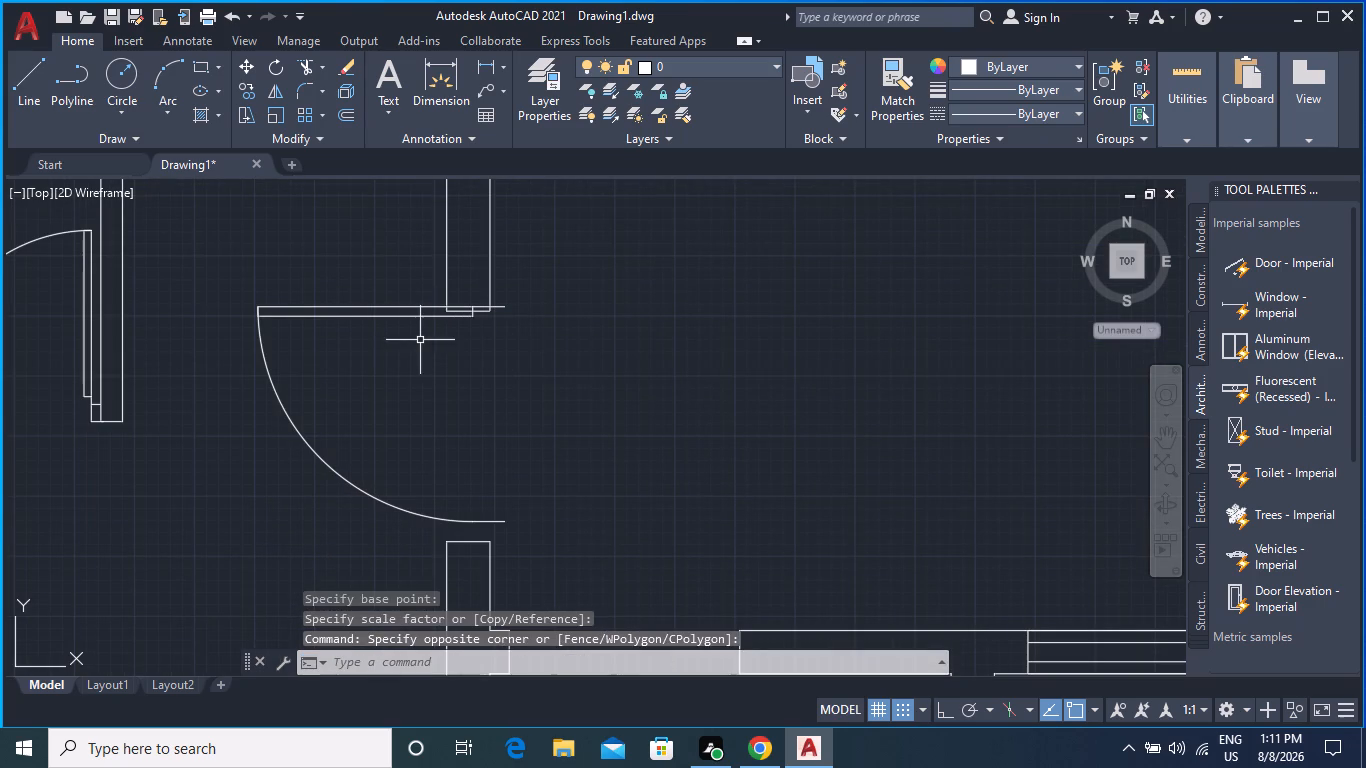
click(422, 341)
click(385, 294)
click(244, 71)
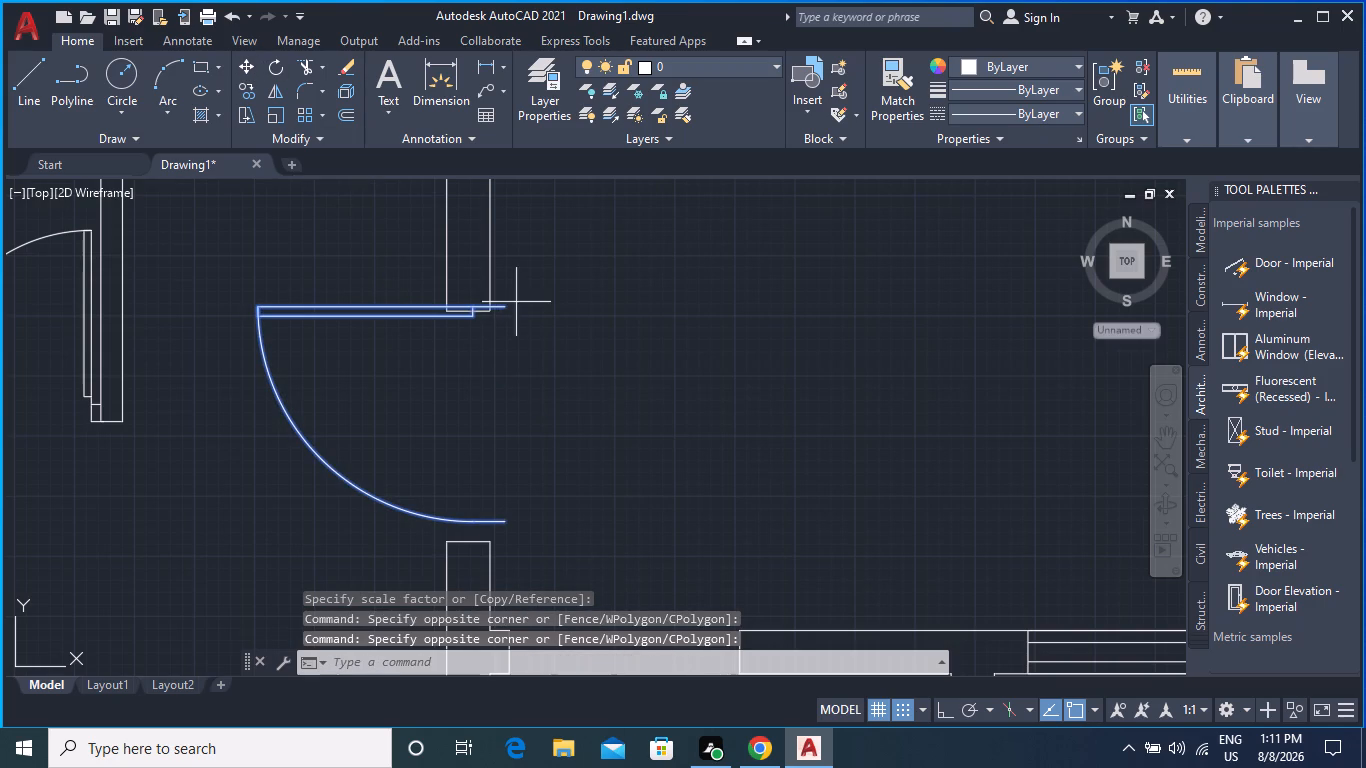
click(499, 307)
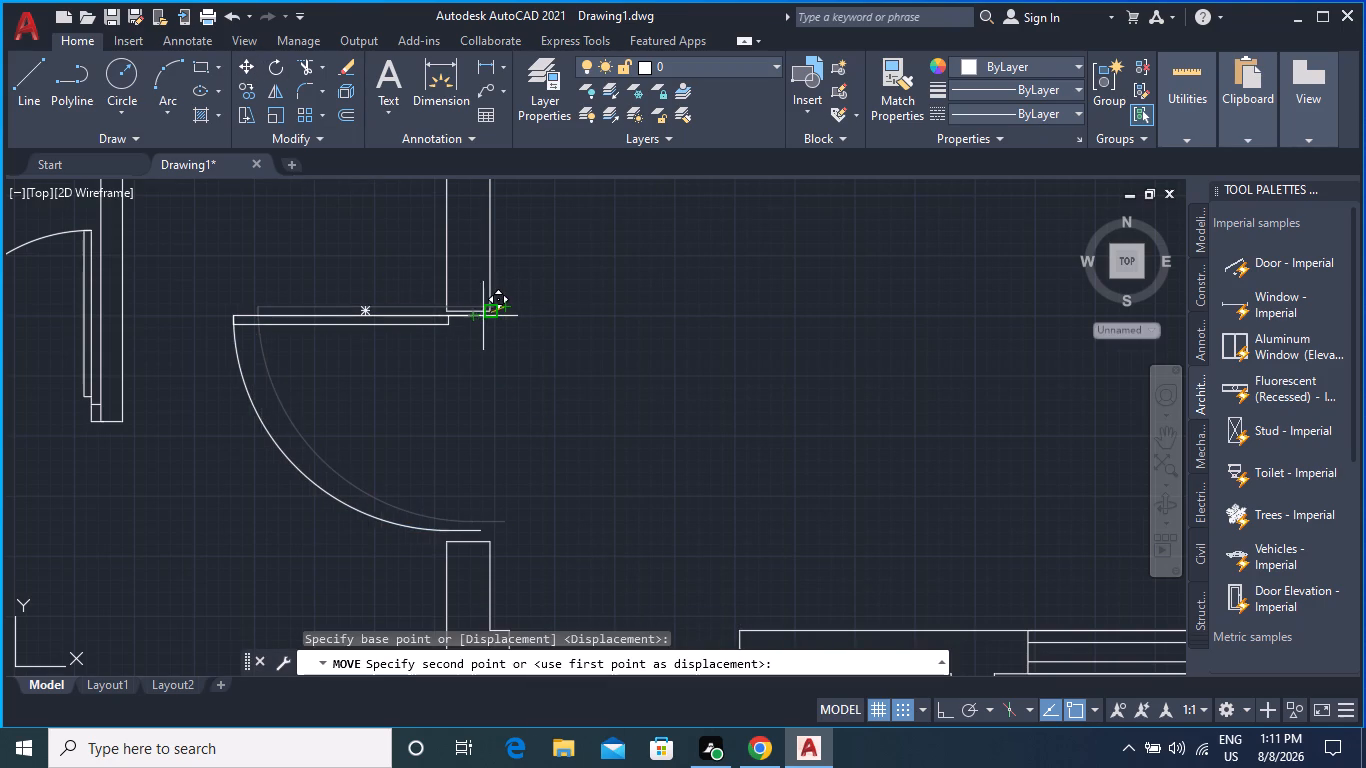
click(486, 315)
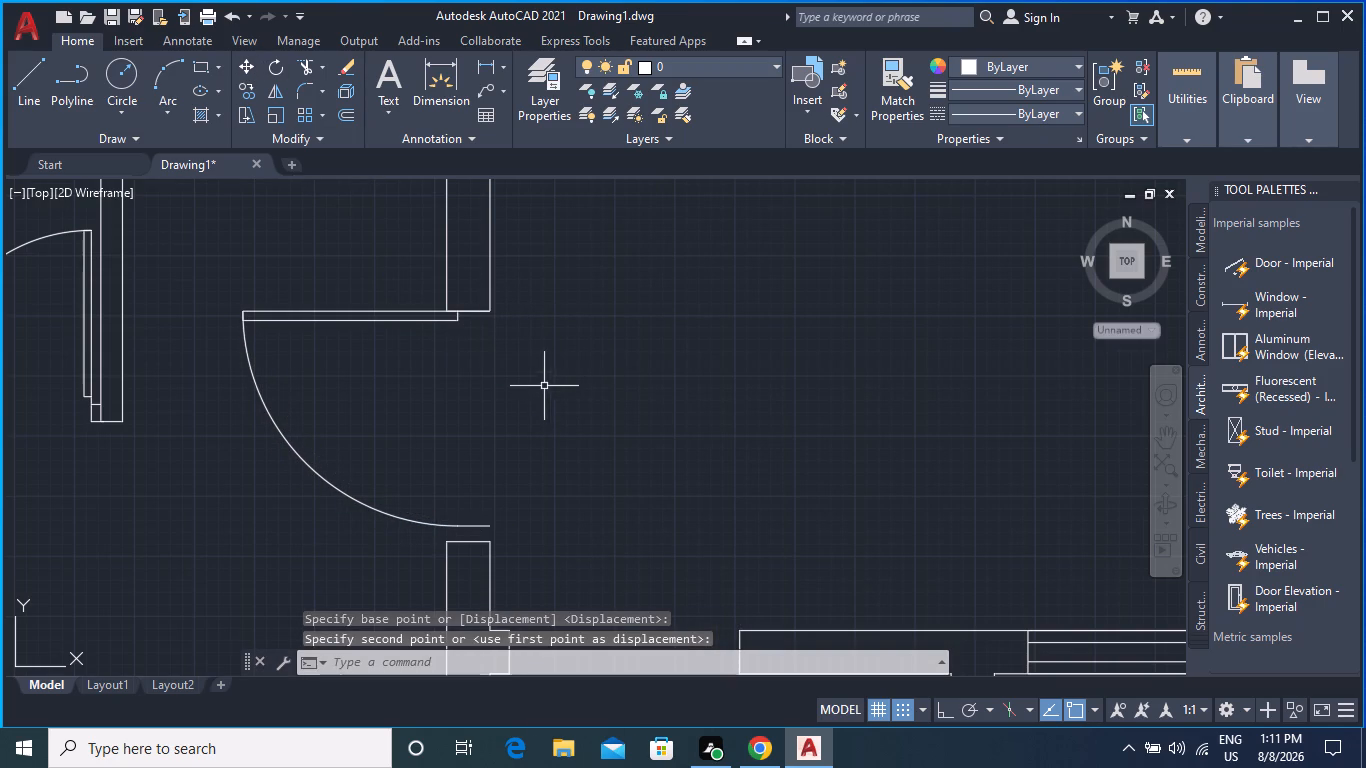
Scale the door up from that wall corner until its swing arc meets the top of the wall below the opening.
click(431, 320)
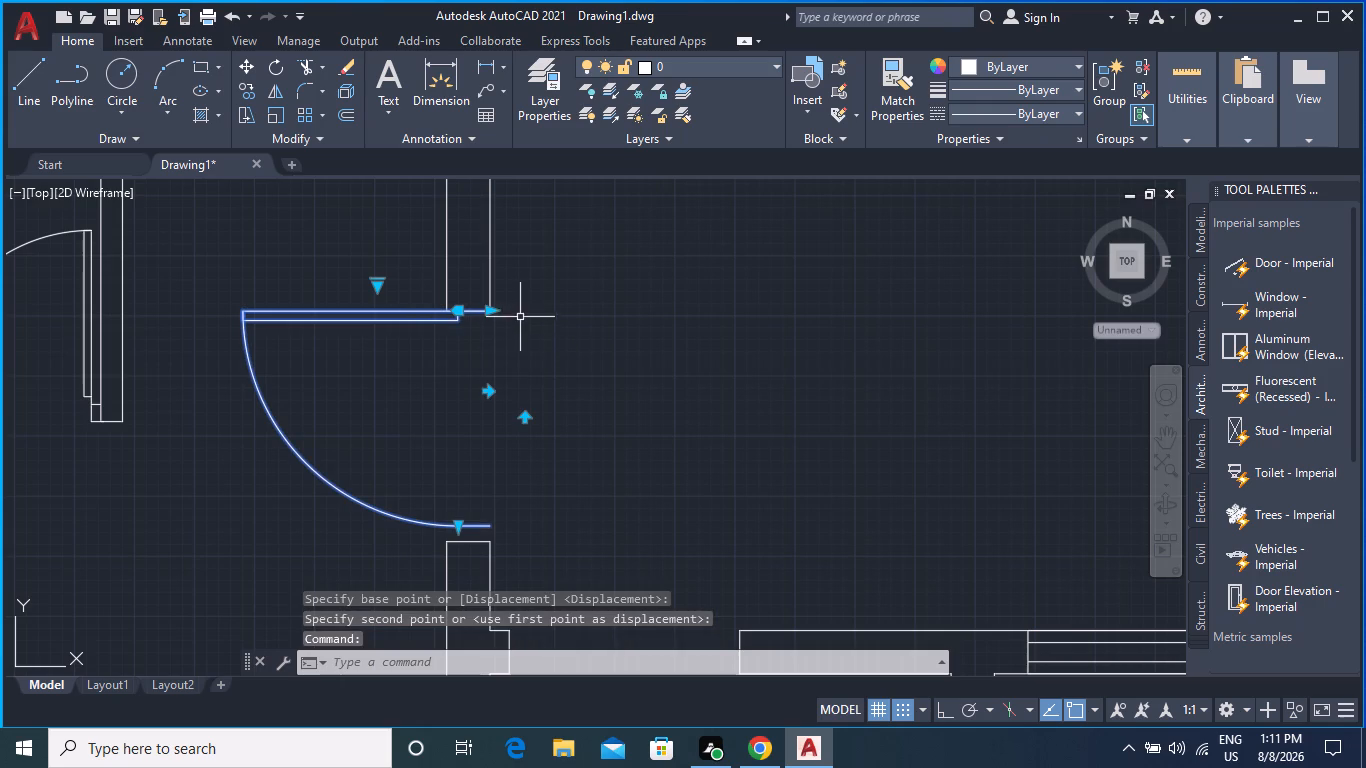
text(scale)
key(Return)
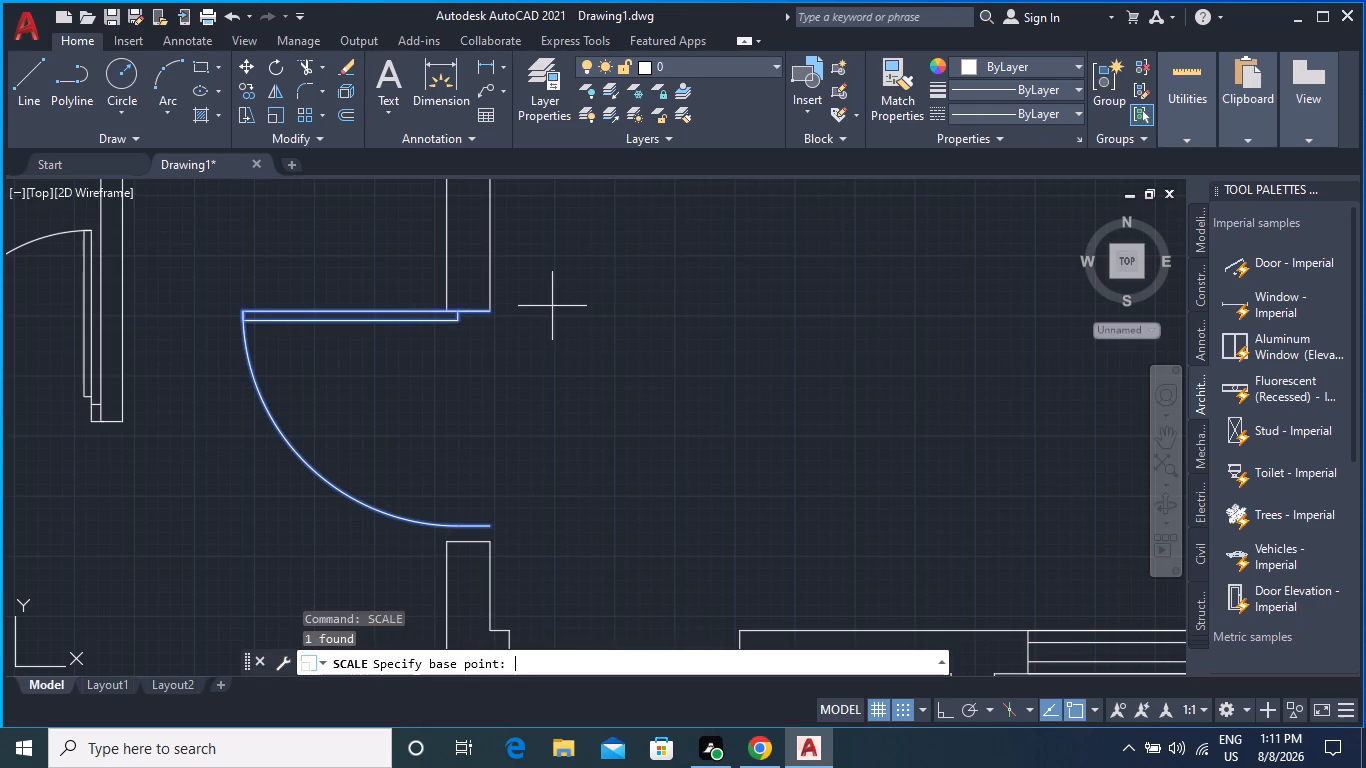
scroll(463, 356, up, 2)
click(523, 238)
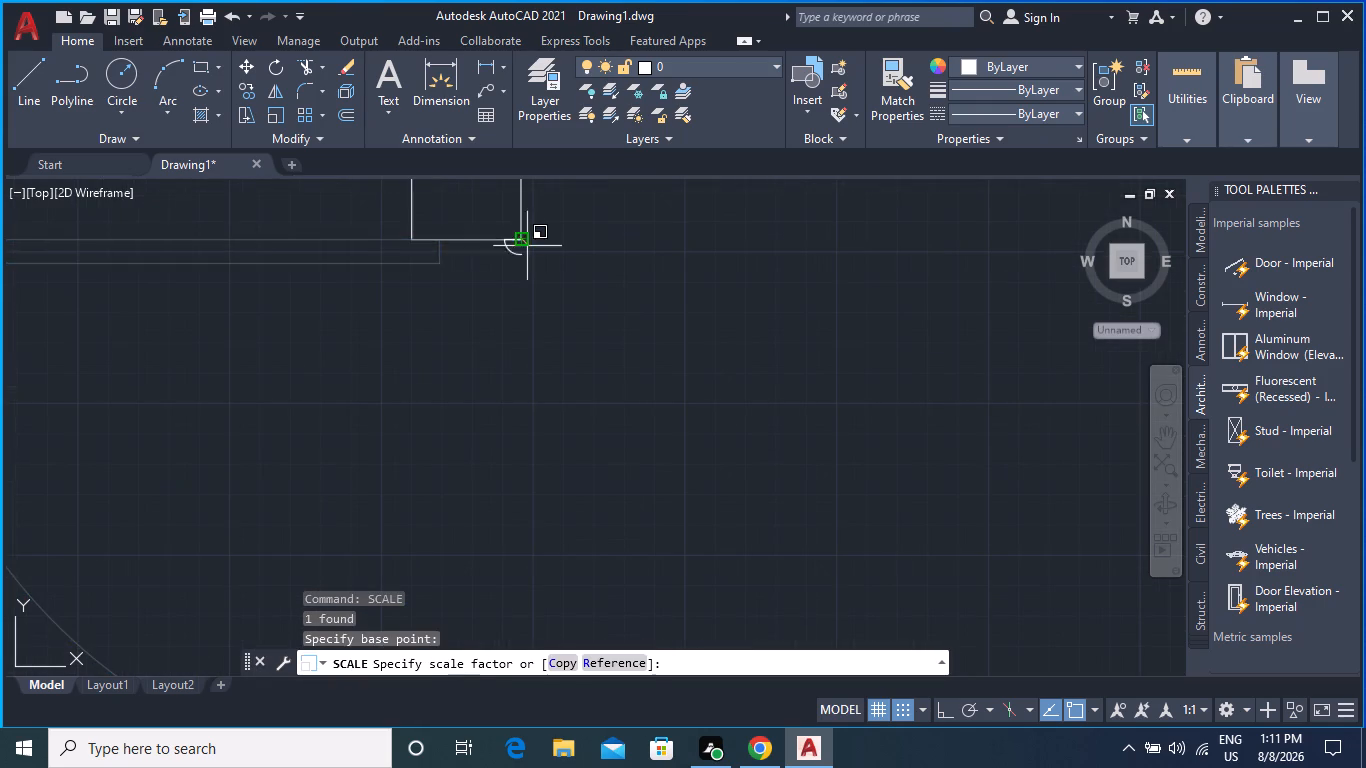
scroll(672, 300, down, 3)
middle_drag(679, 311, 627, 302)
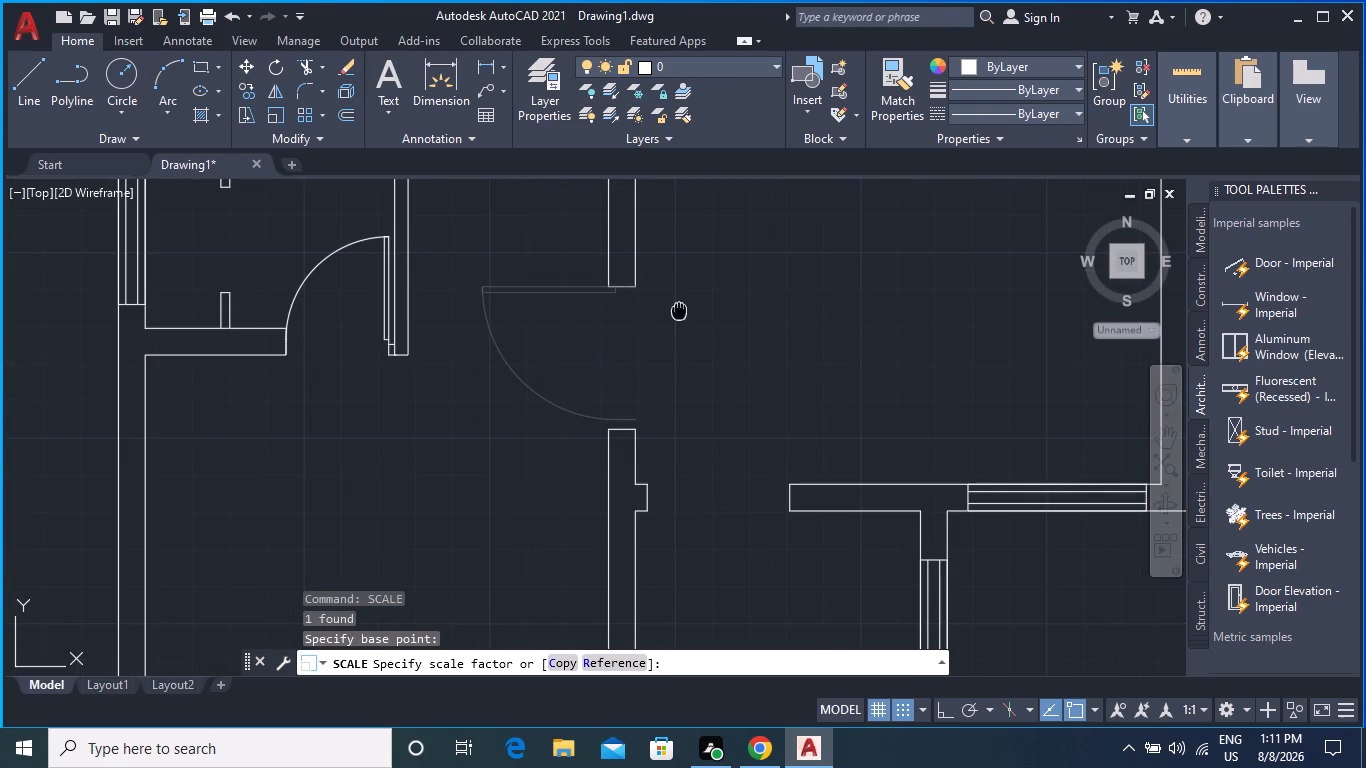
middle_drag(627, 302, 539, 290)
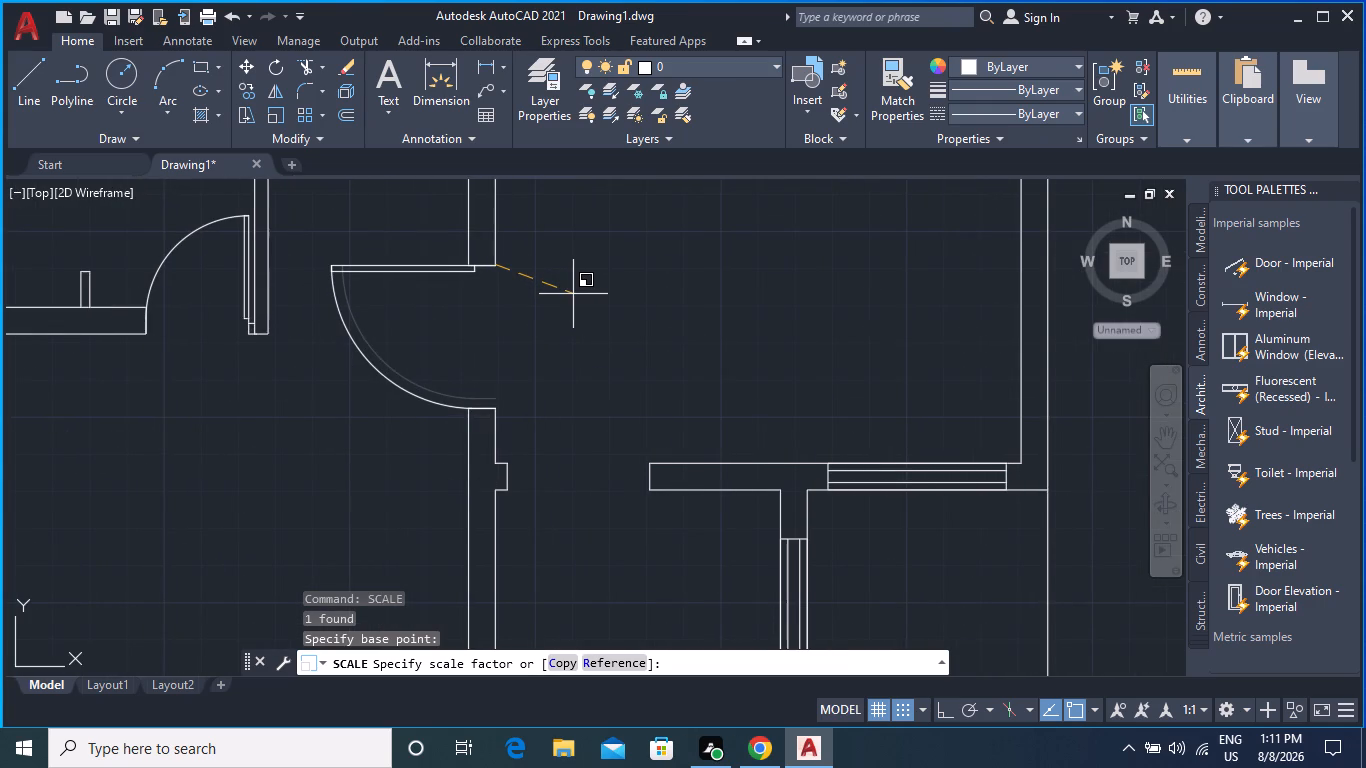
click(572, 294)
key(Escape)
key(Escape)
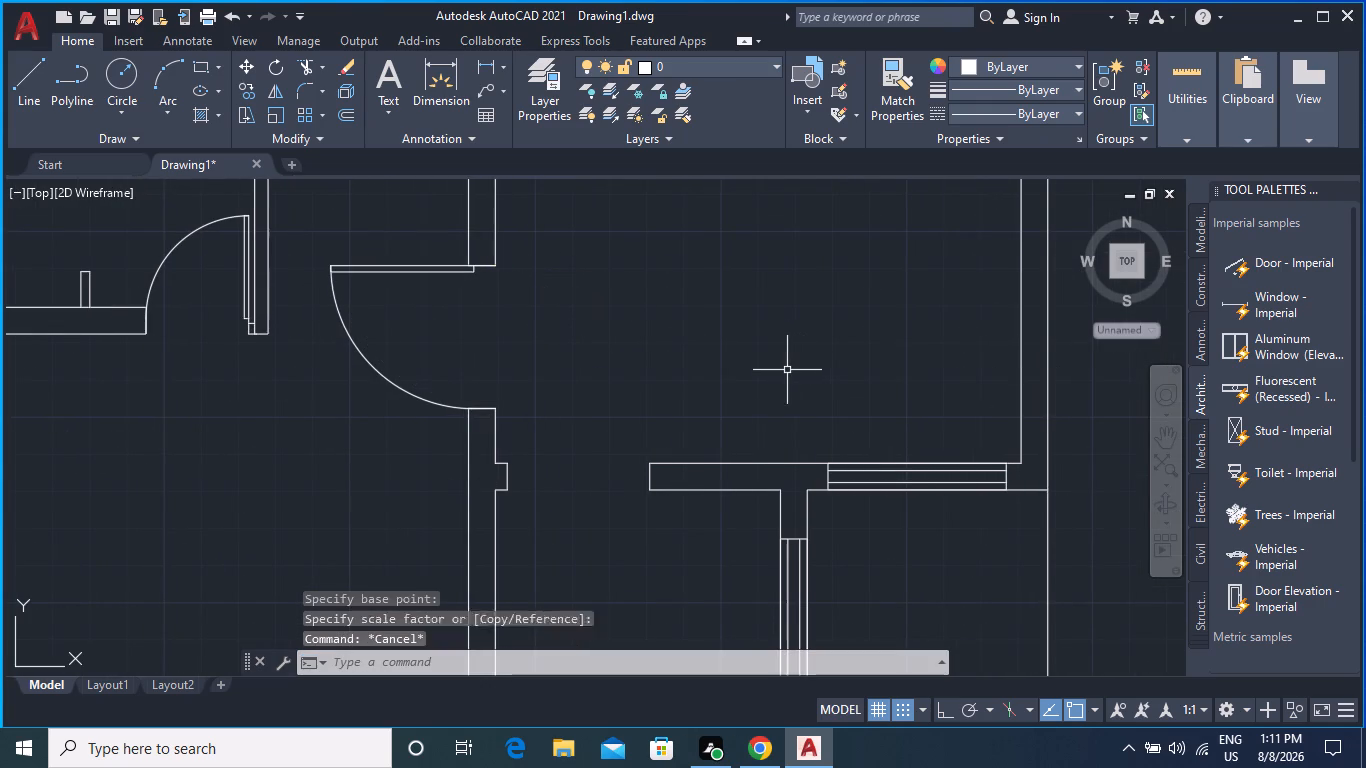
Scale the same door down from the wall corner so its swing arc stops slightly short of the wall below.
scroll(705, 374, down, 3)
middle_drag(700, 377, 607, 366)
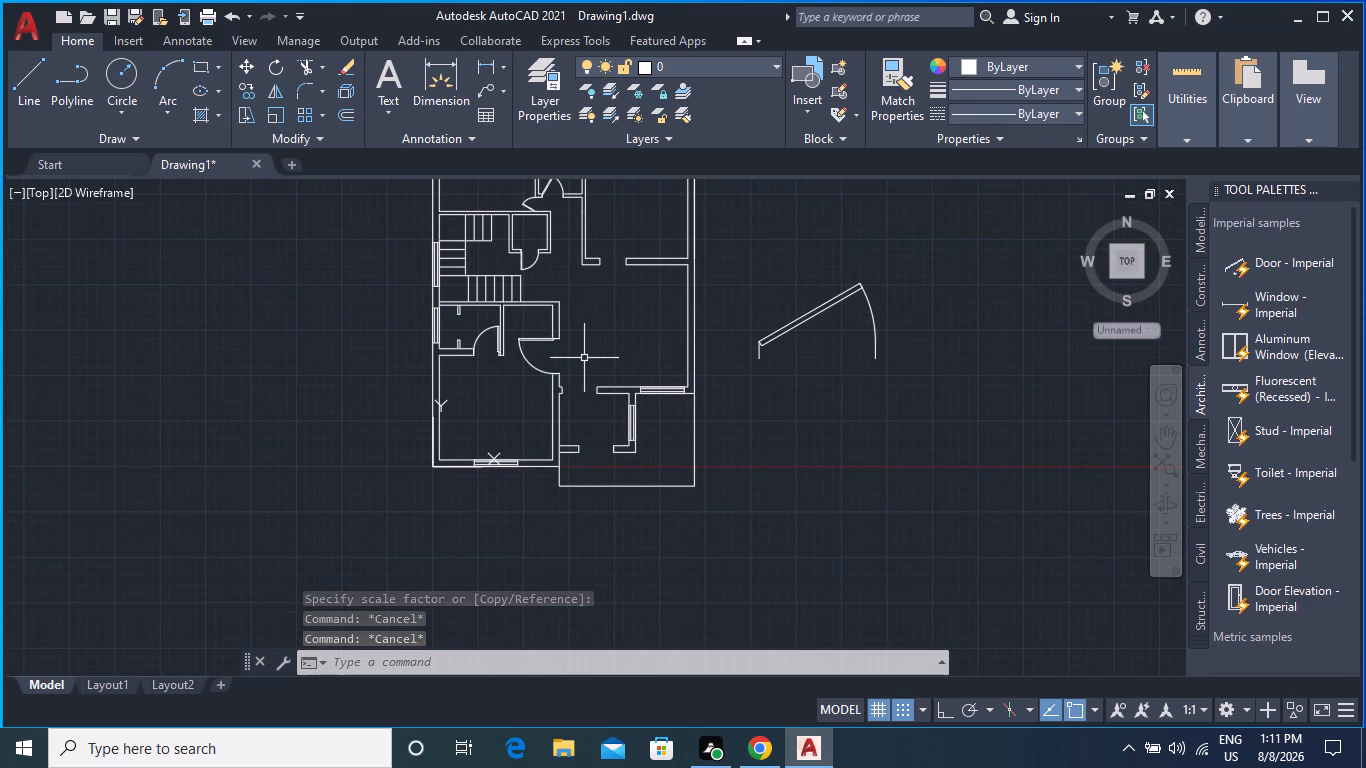
scroll(515, 331, up, 2)
middle_drag(602, 377, 525, 362)
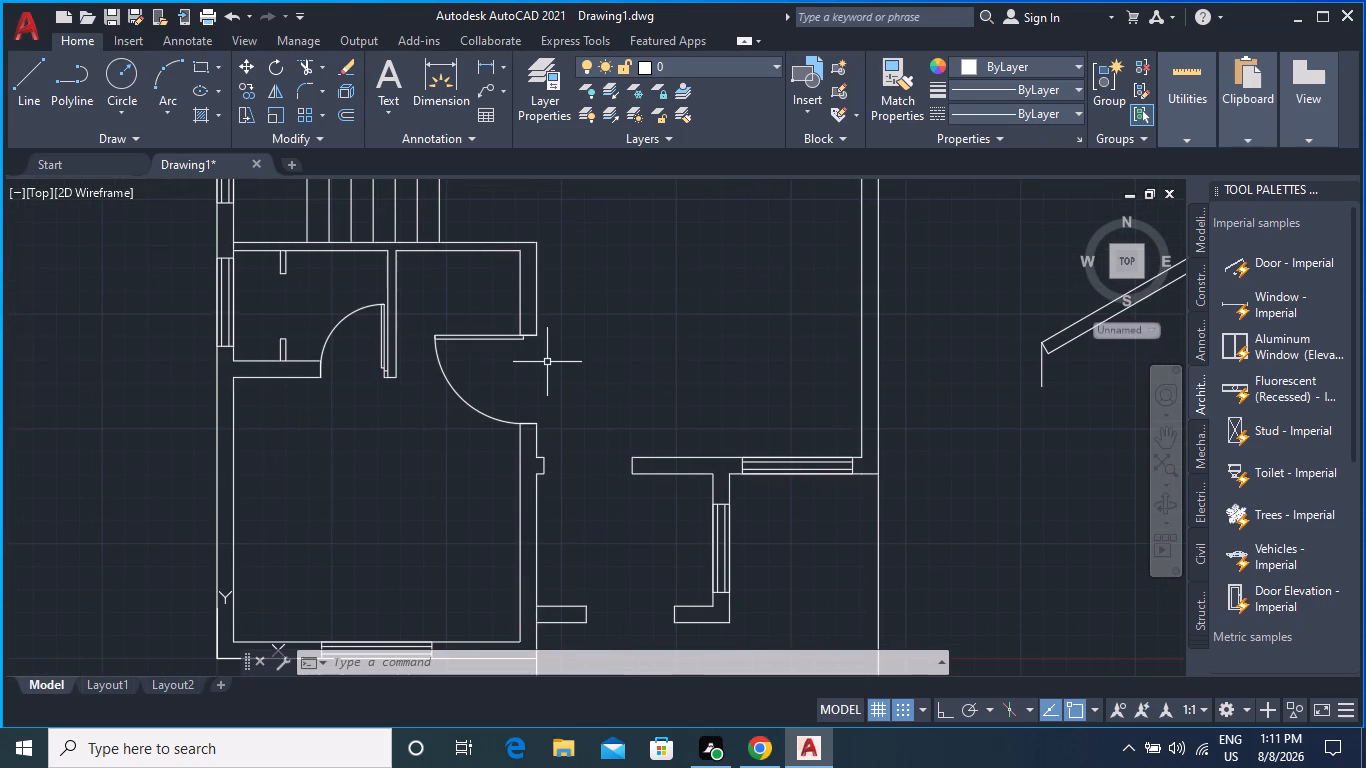
middle_drag(547, 362, 510, 344)
scroll(532, 354, down, 1)
scroll(532, 354, up, 1)
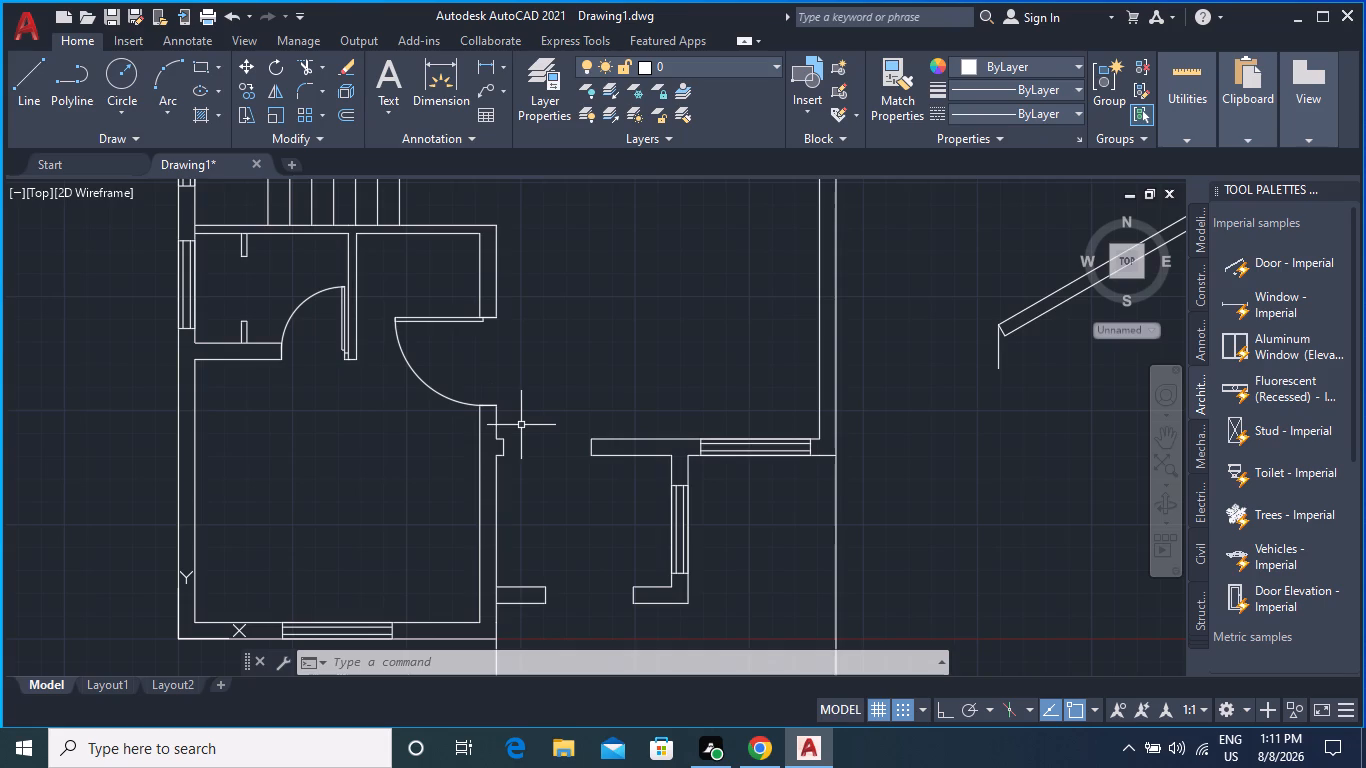
scroll(517, 439, up, 1)
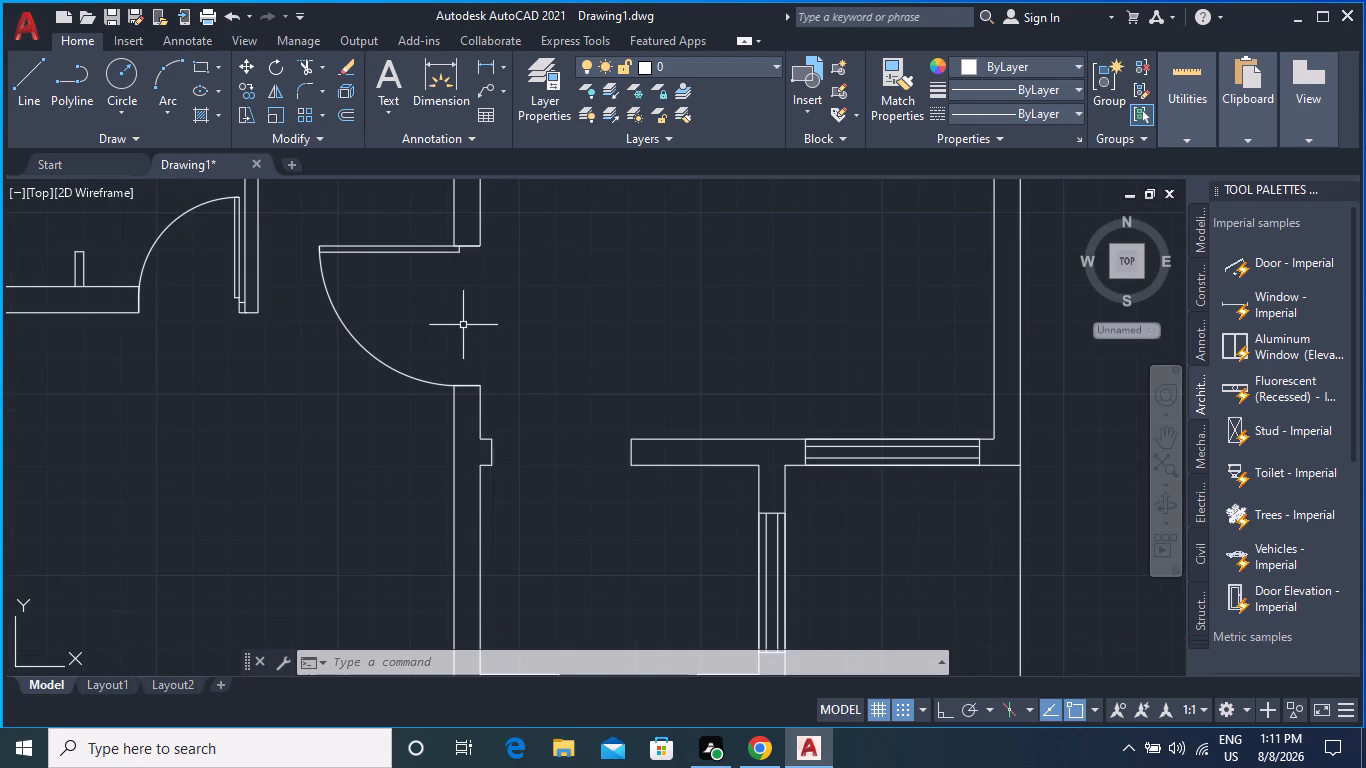
middle_drag(469, 337, 531, 490)
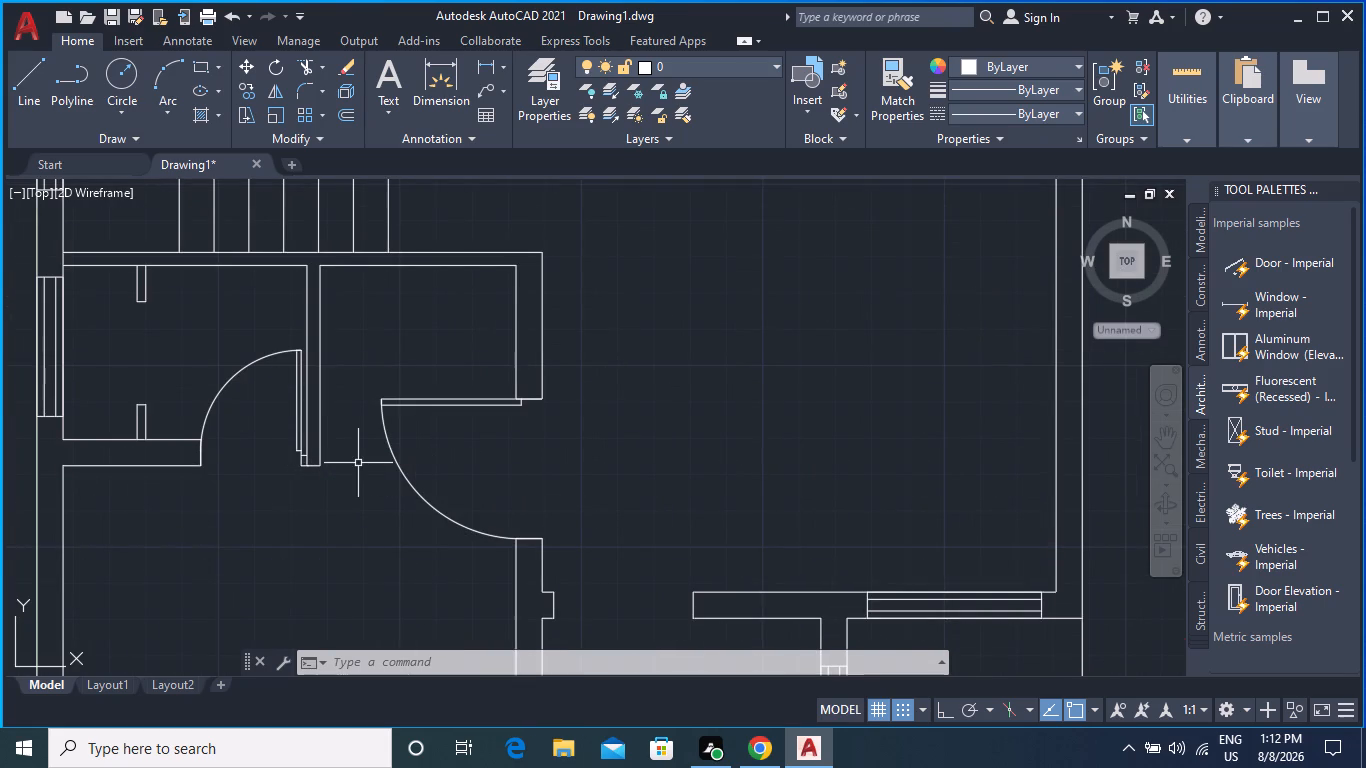
click(447, 402)
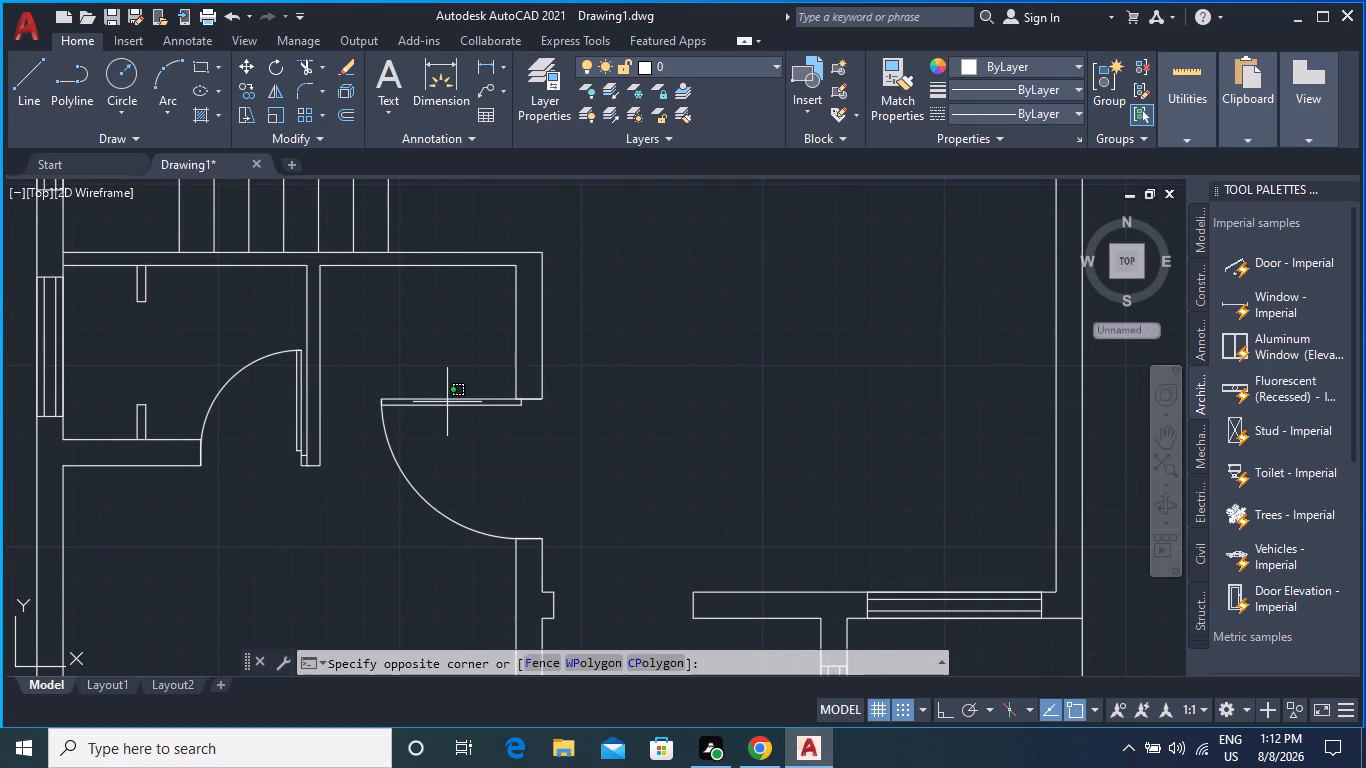
click(403, 379)
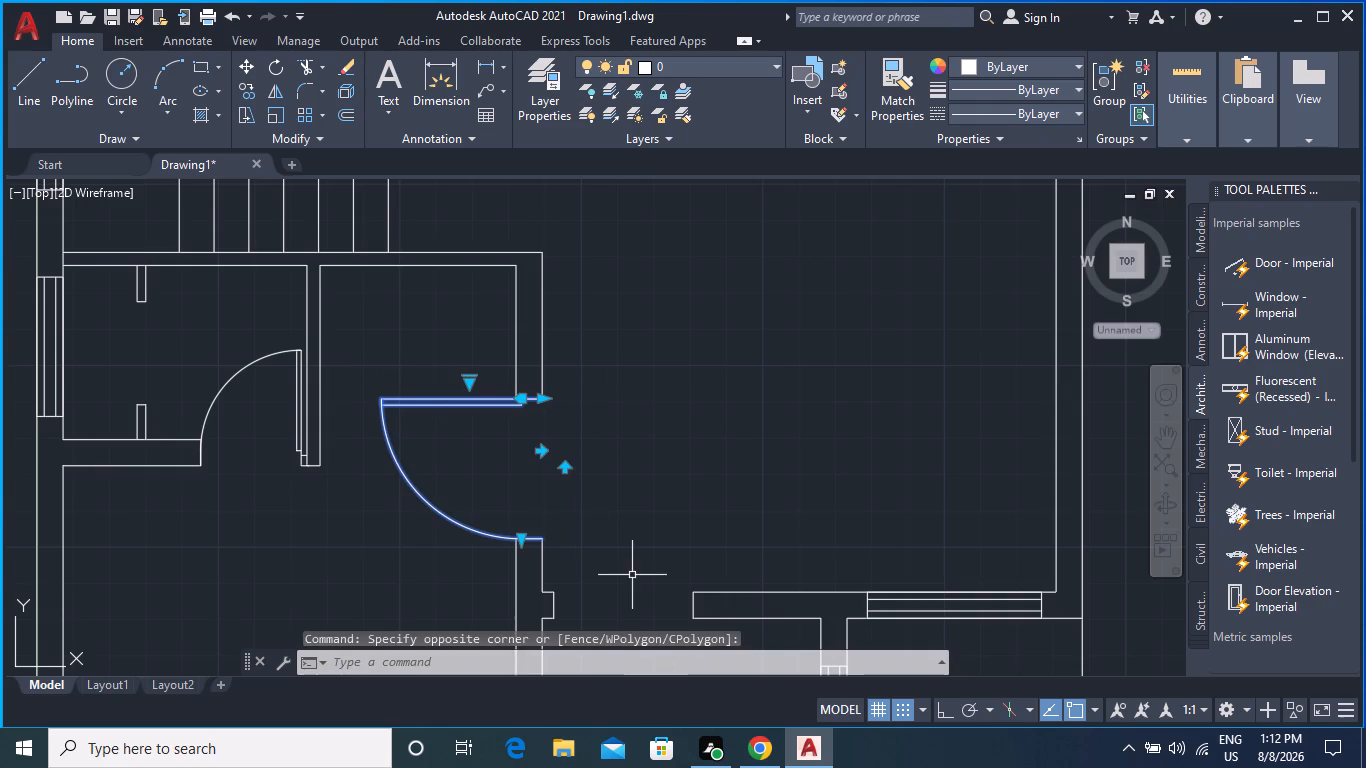
key(space)
click(541, 402)
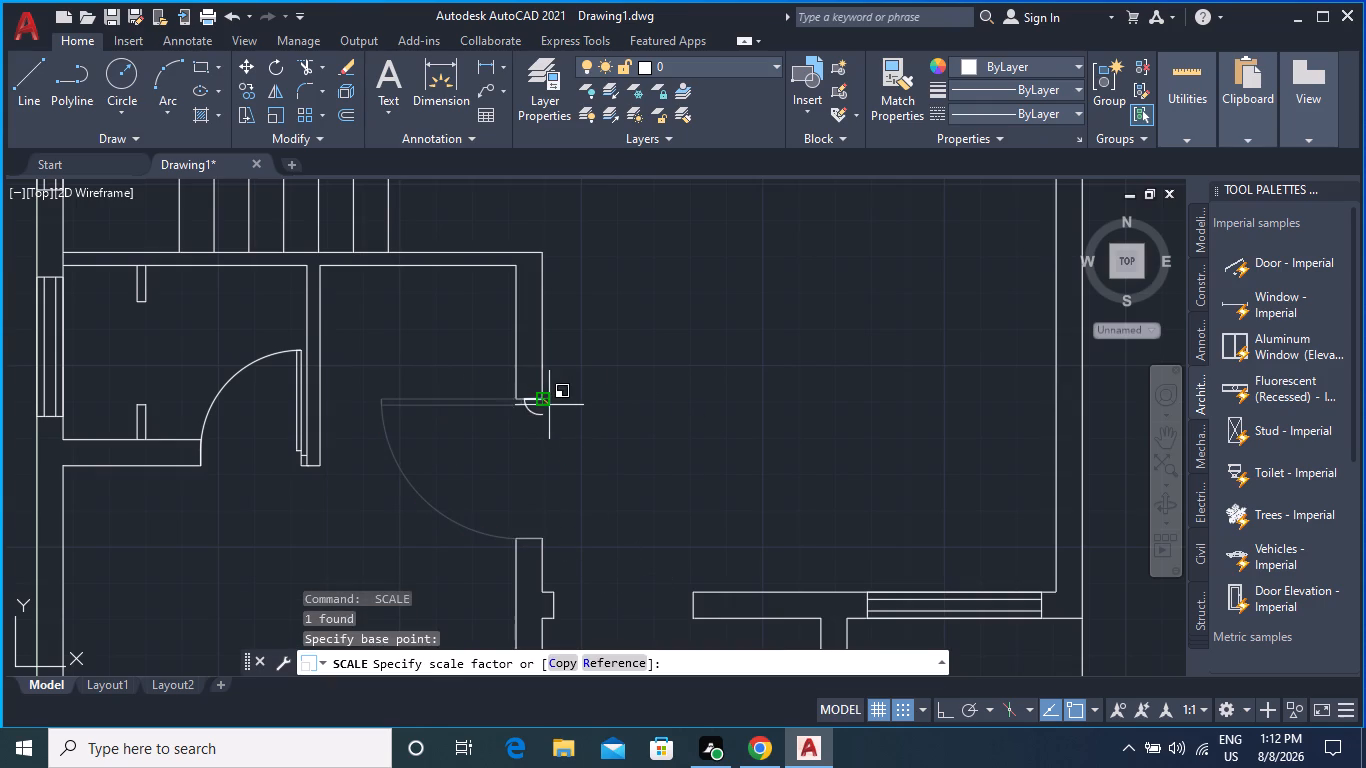
click(610, 414)
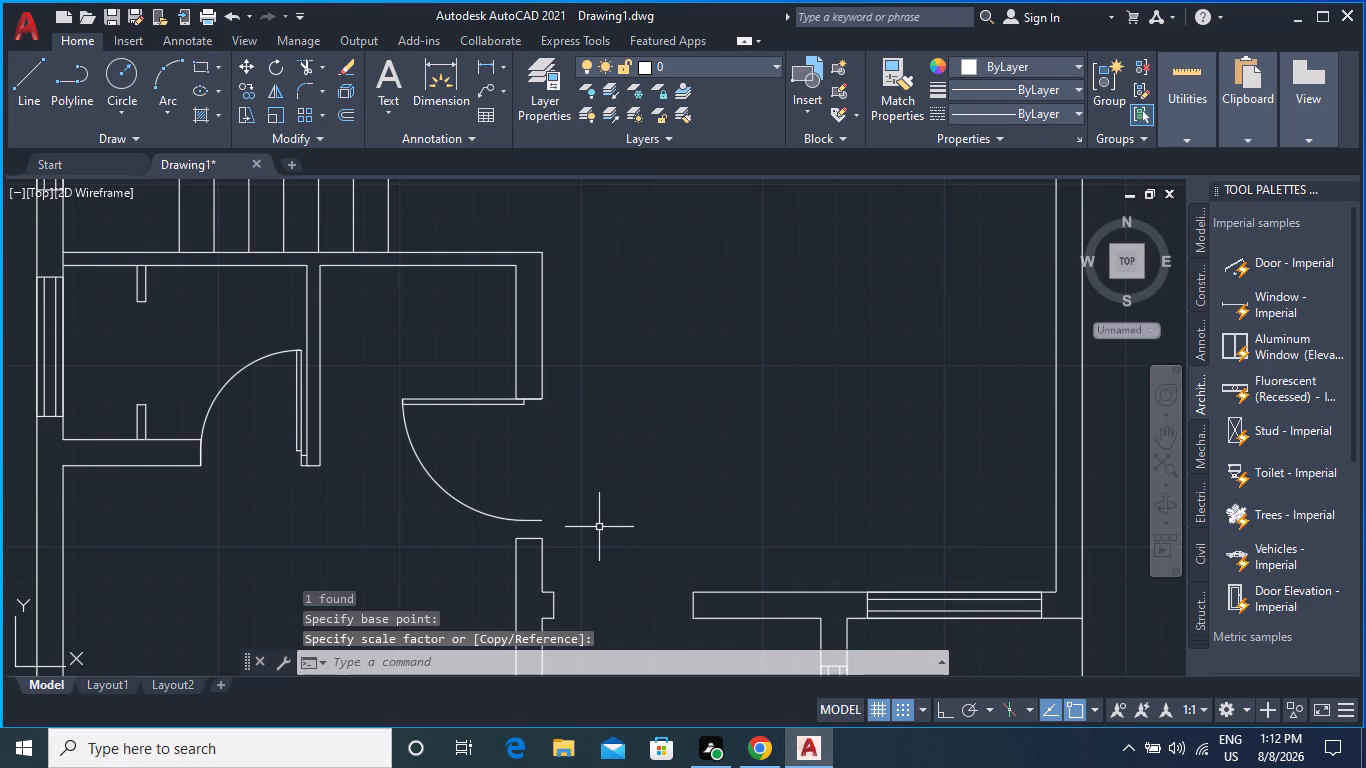
middle_drag(599, 527, 560, 404)
key(Escape)
key(Escape)
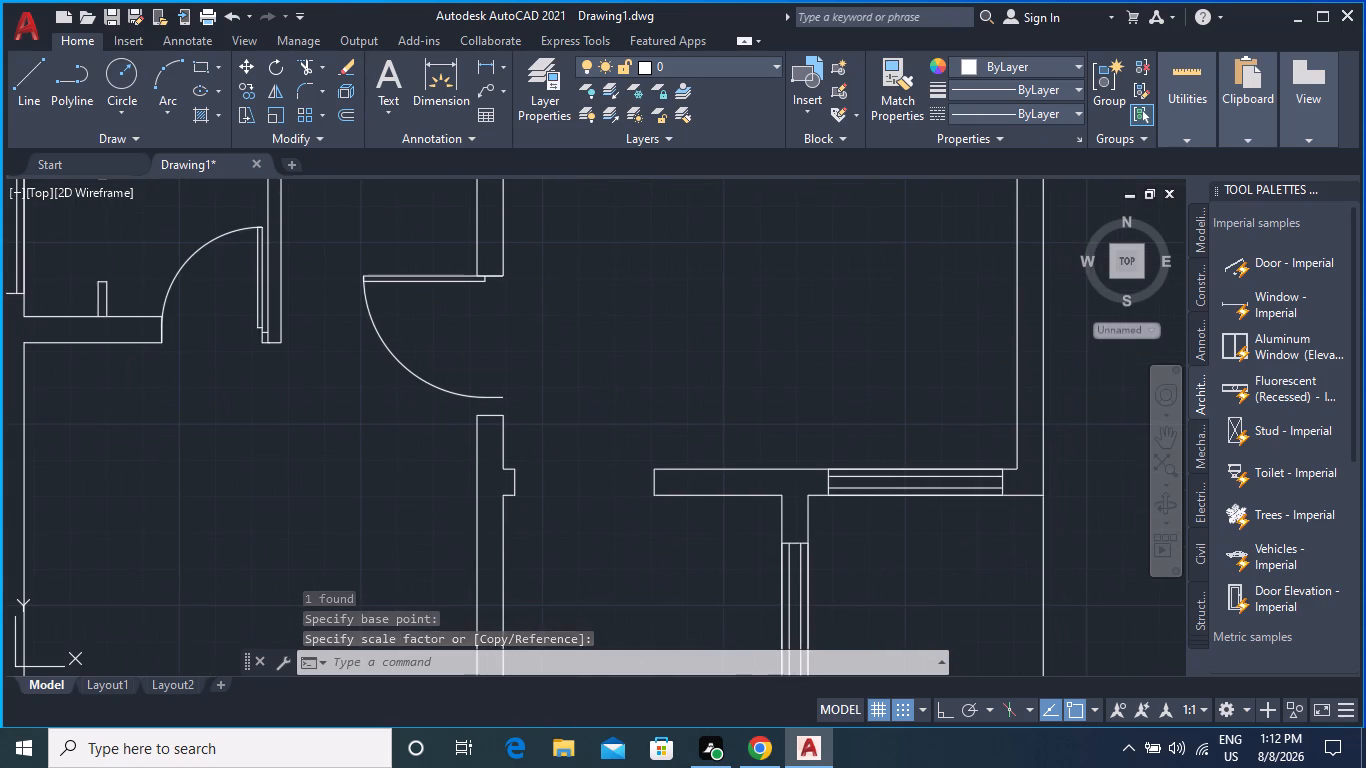
scroll(610, 457, down, 2)
middle_drag(610, 452, 558, 450)
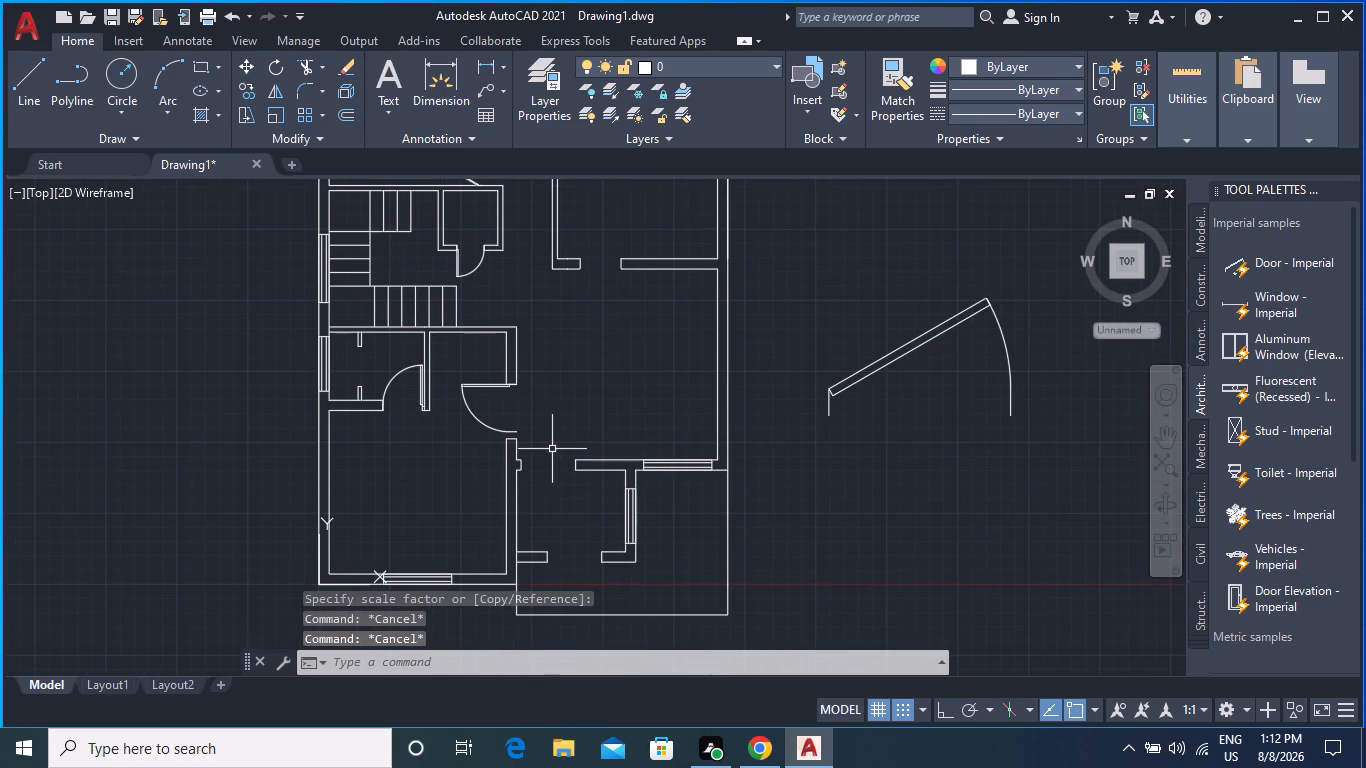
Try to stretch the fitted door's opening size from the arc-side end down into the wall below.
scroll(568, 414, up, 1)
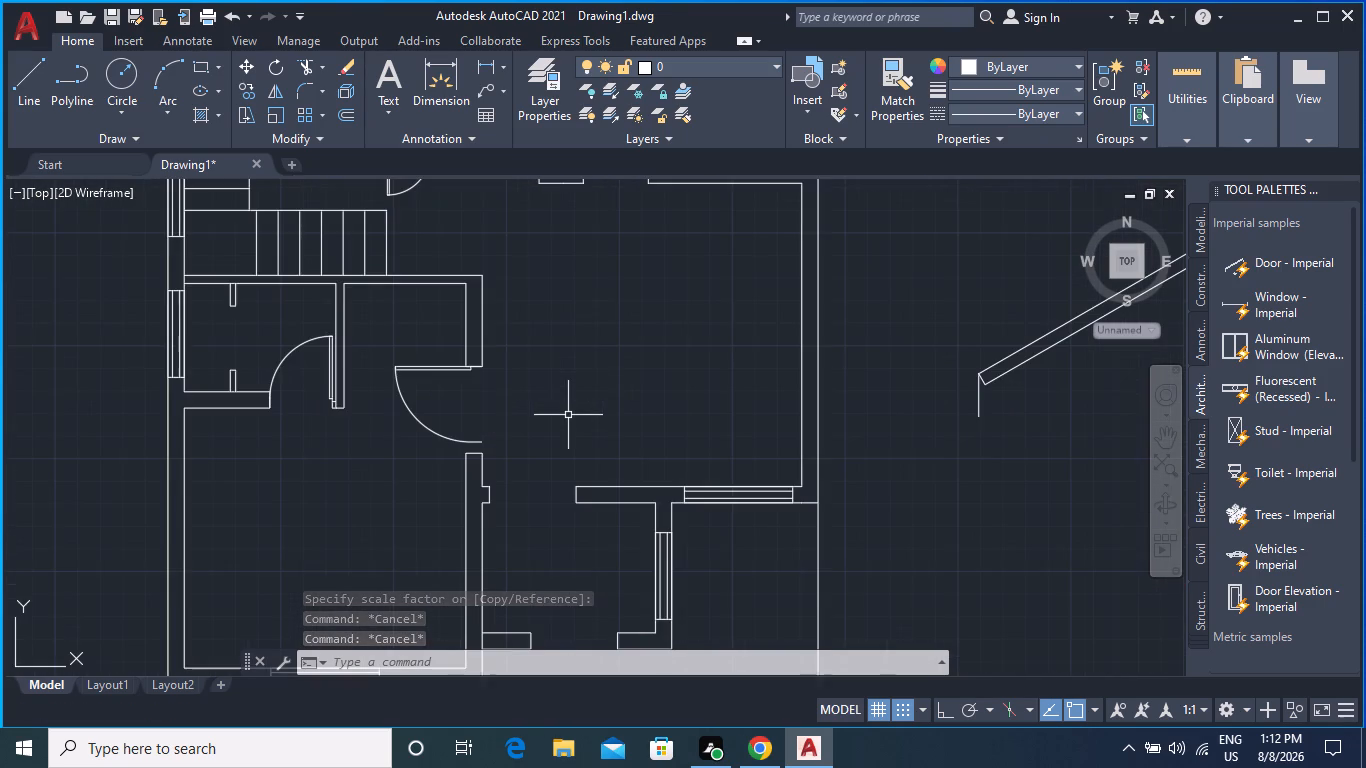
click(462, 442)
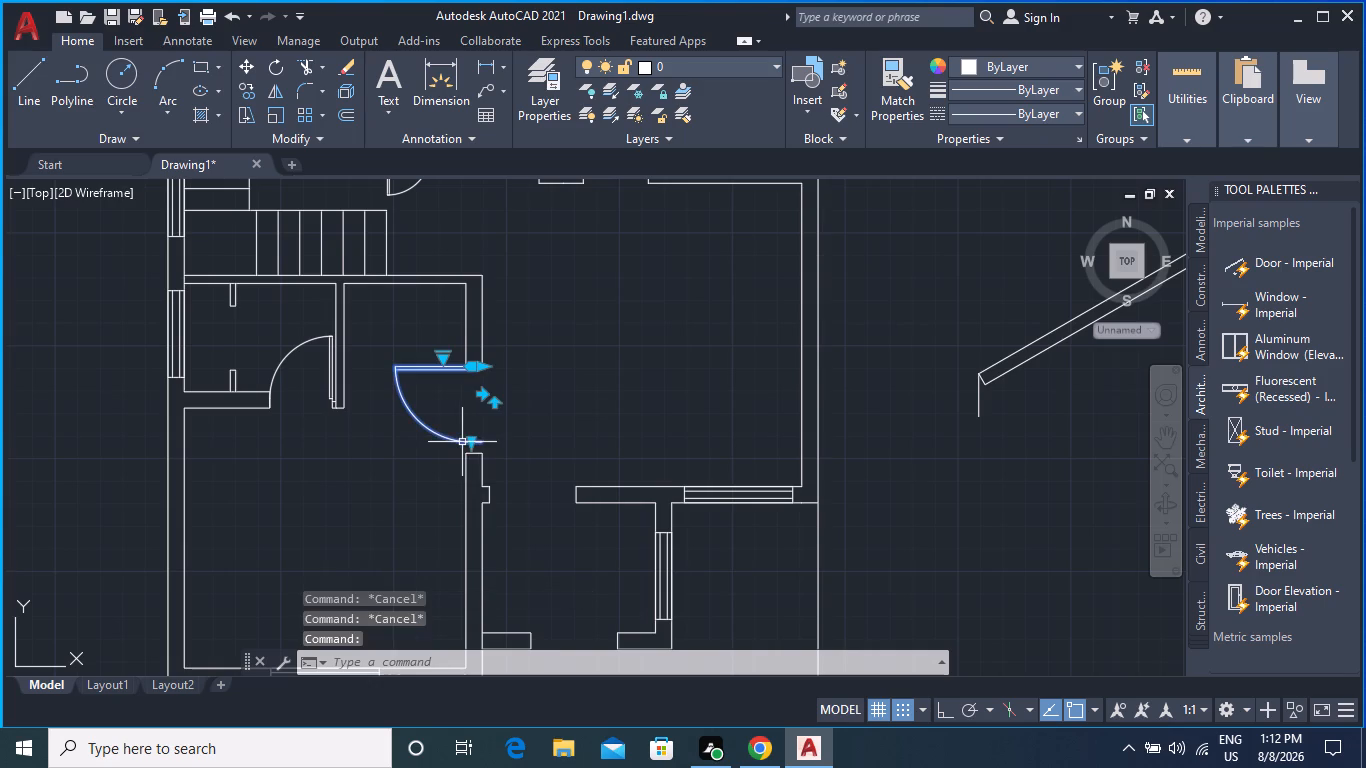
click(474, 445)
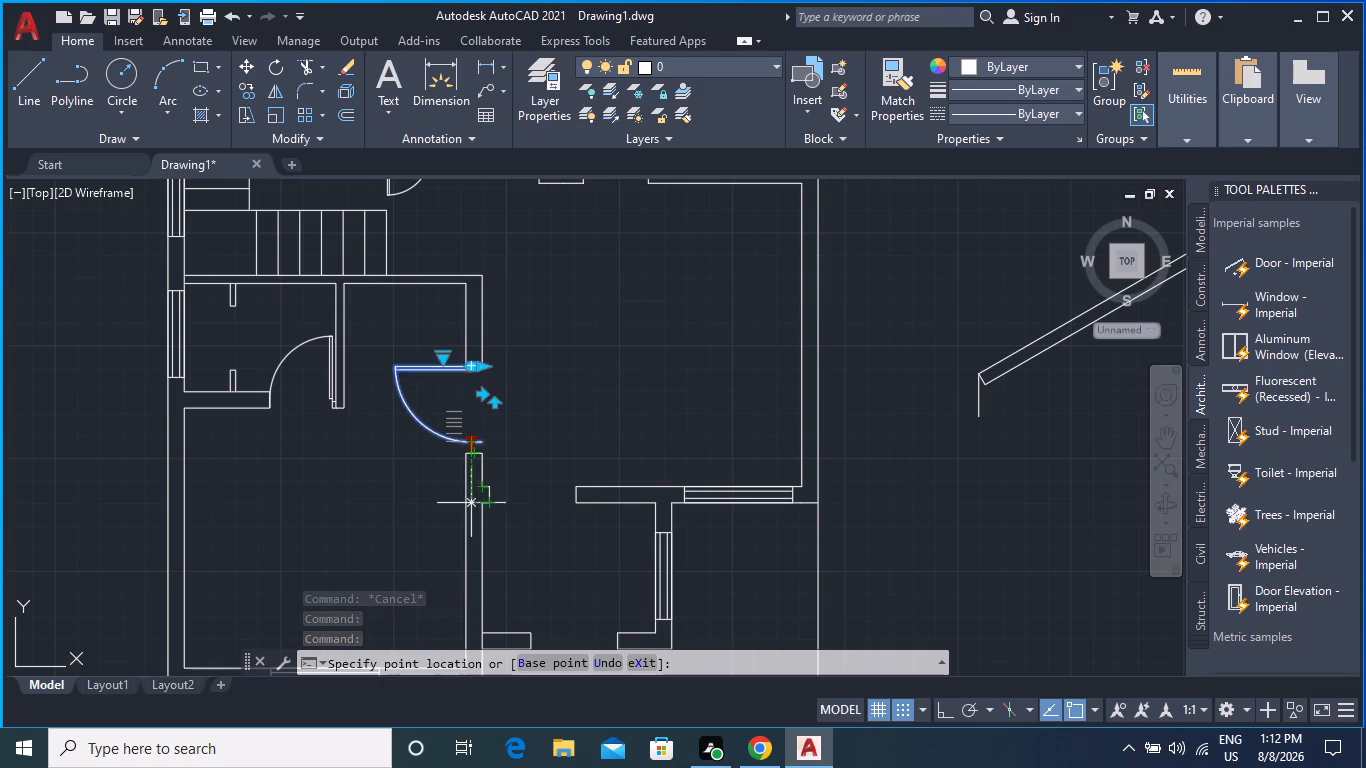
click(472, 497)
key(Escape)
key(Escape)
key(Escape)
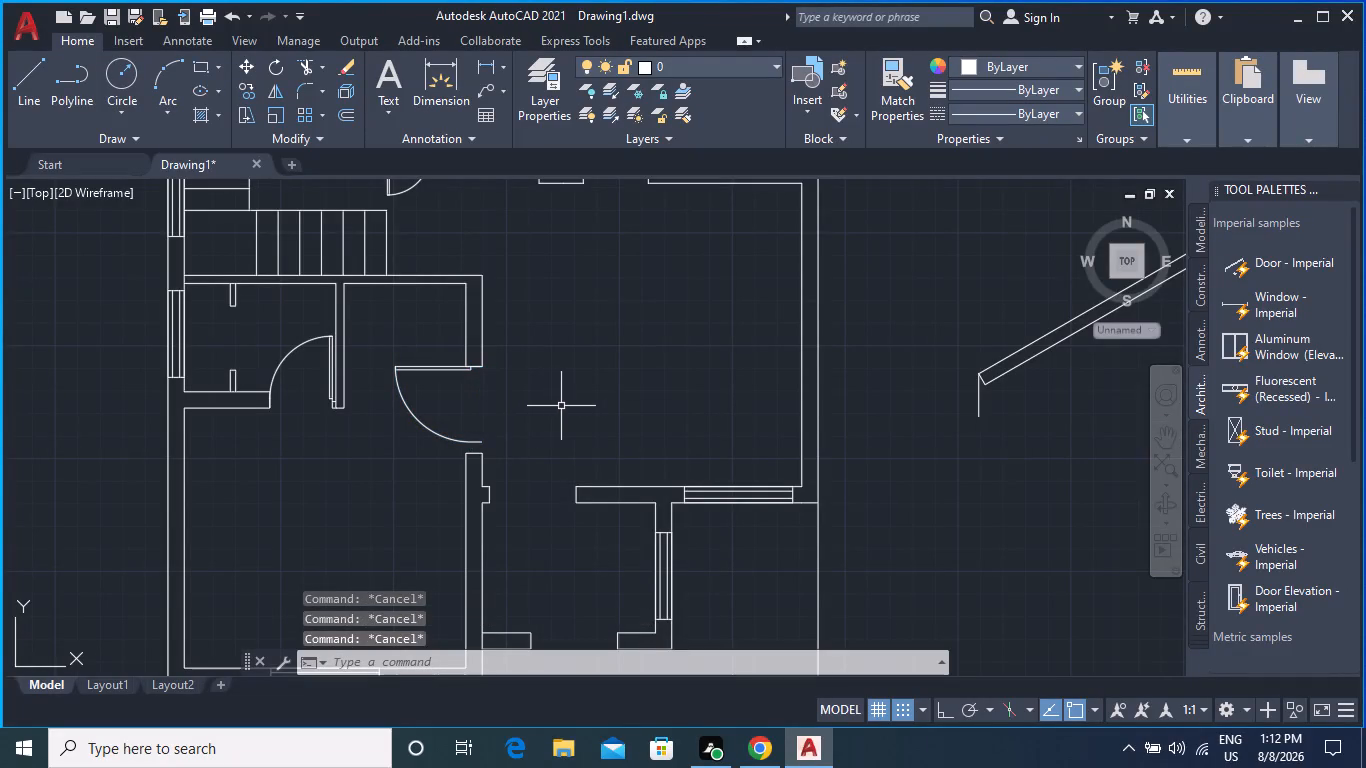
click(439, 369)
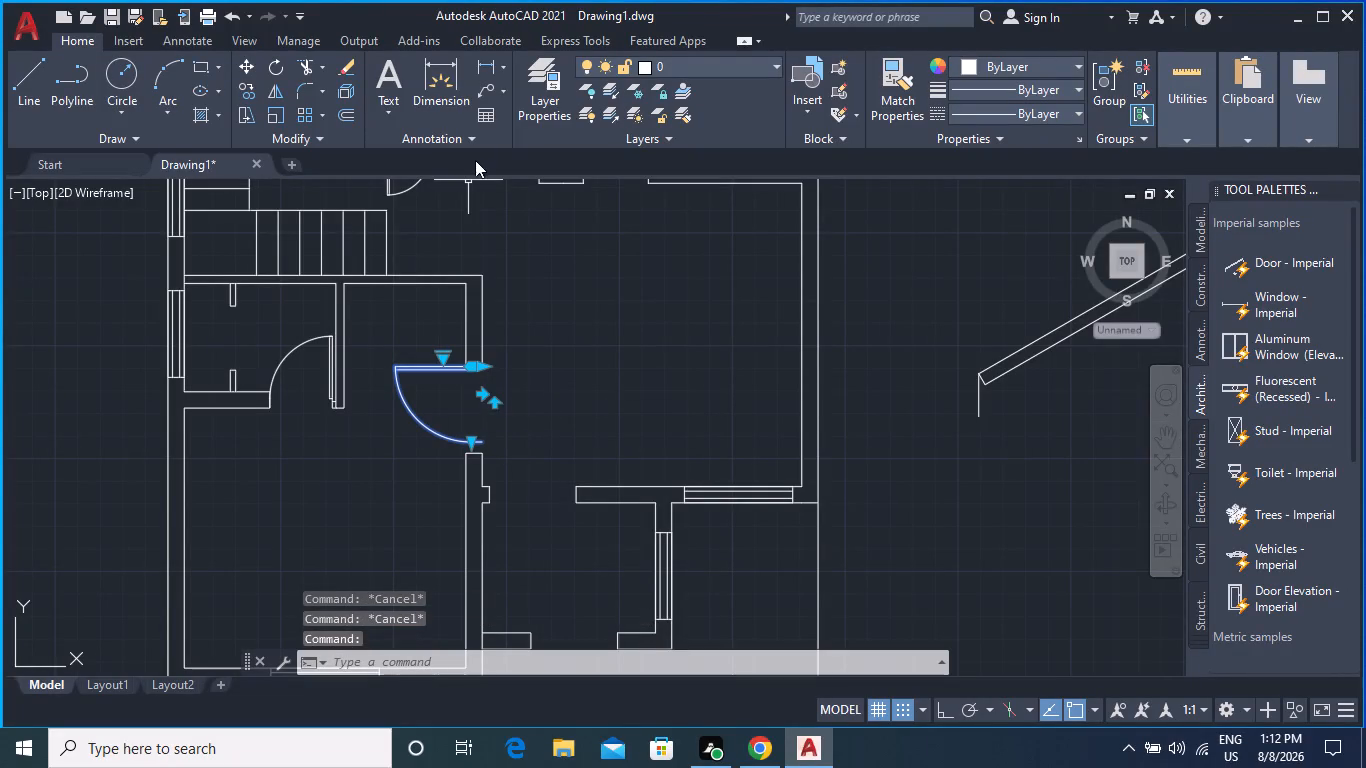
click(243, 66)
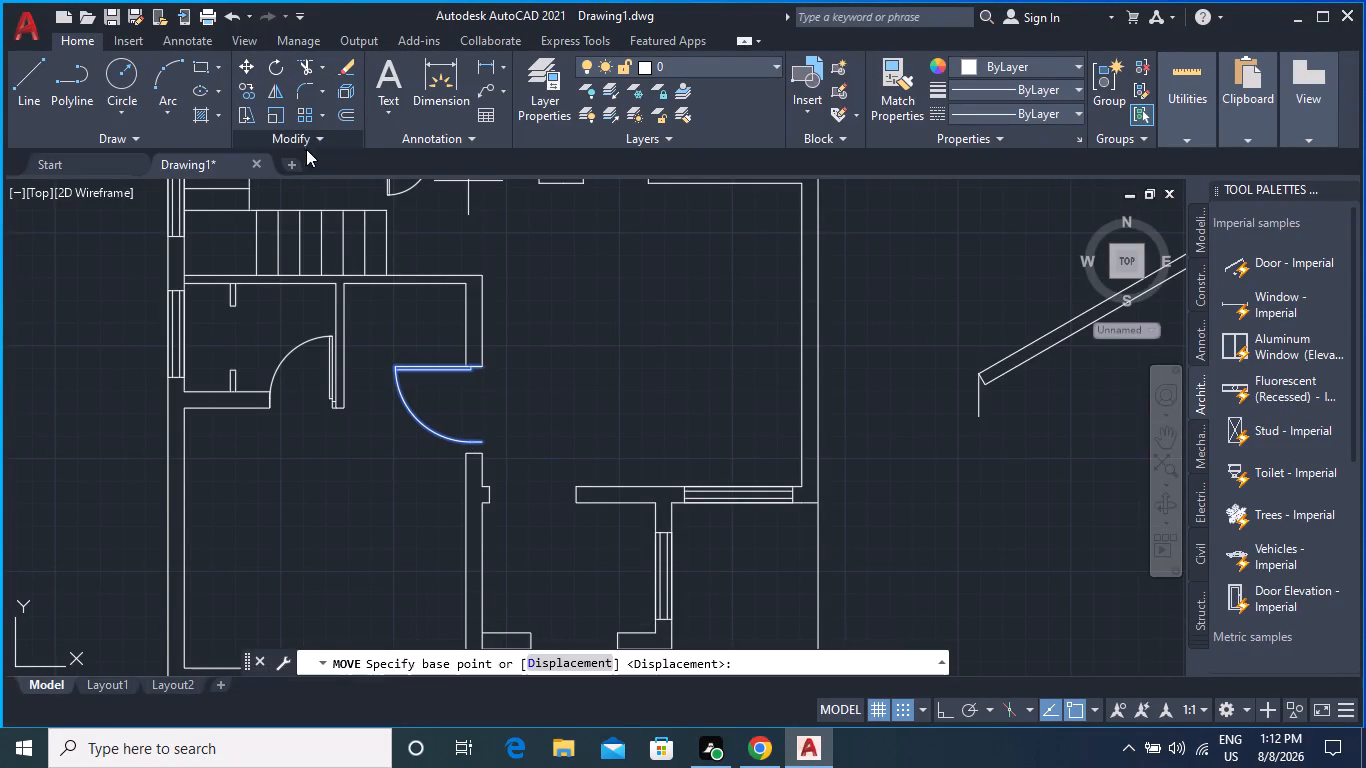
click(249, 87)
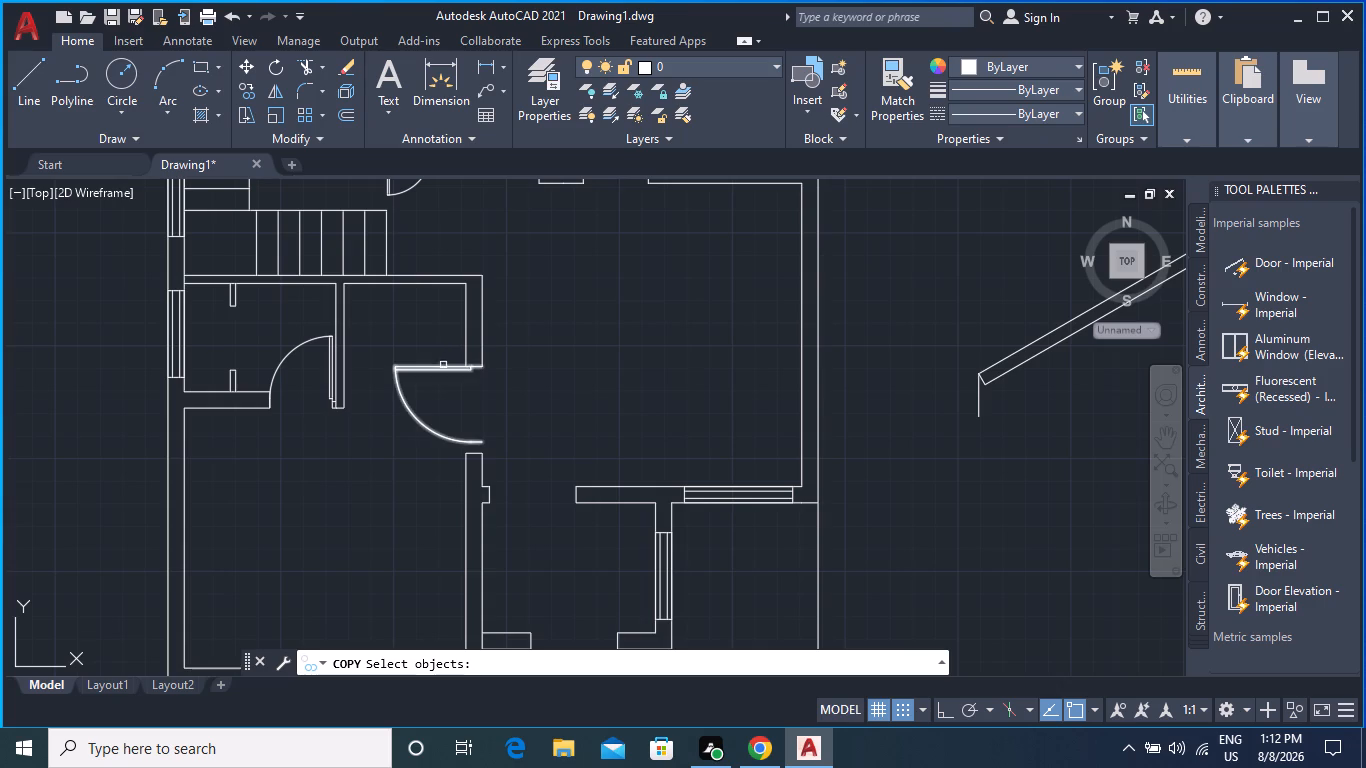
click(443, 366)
Copy the fitted door from its frame's outer end to the lower outer corner of the short wall stub below its opening.
click(253, 90)
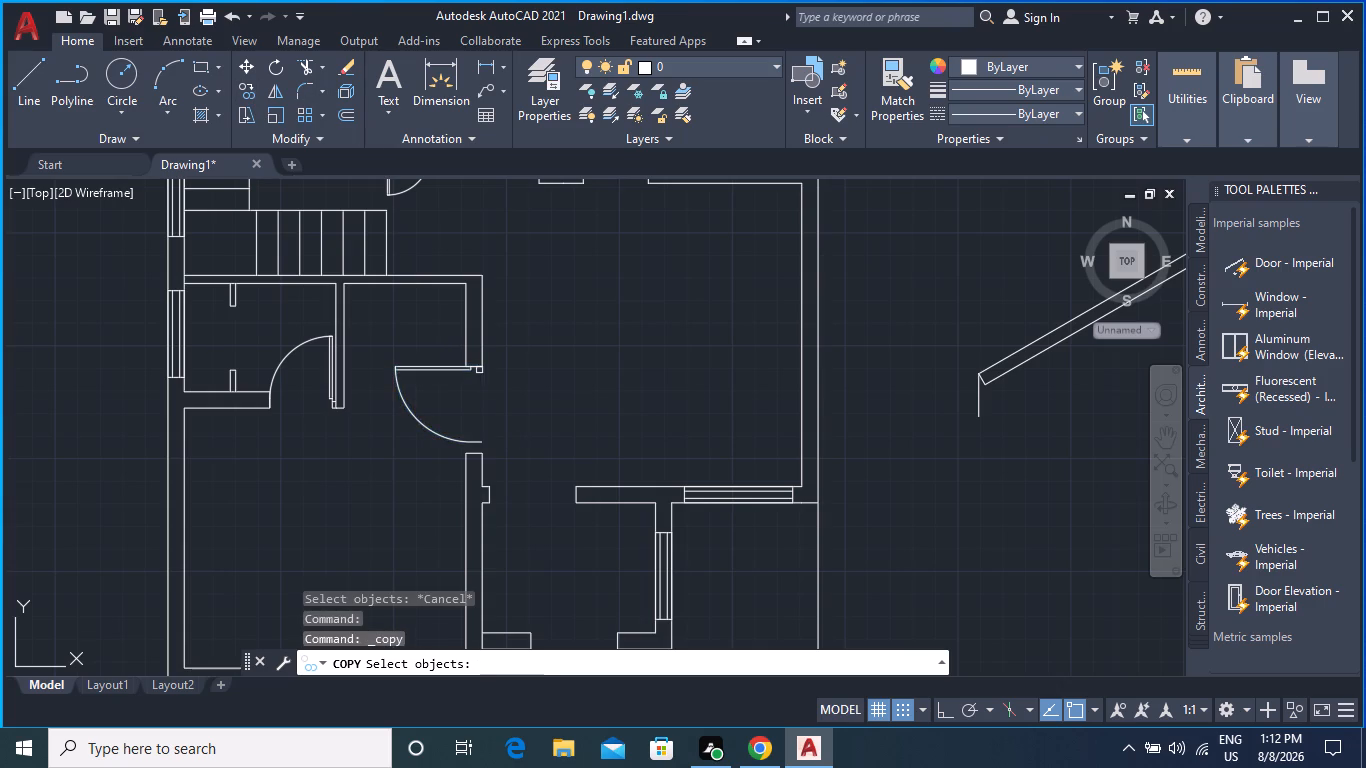
click(452, 365)
scroll(490, 379, up, 1)
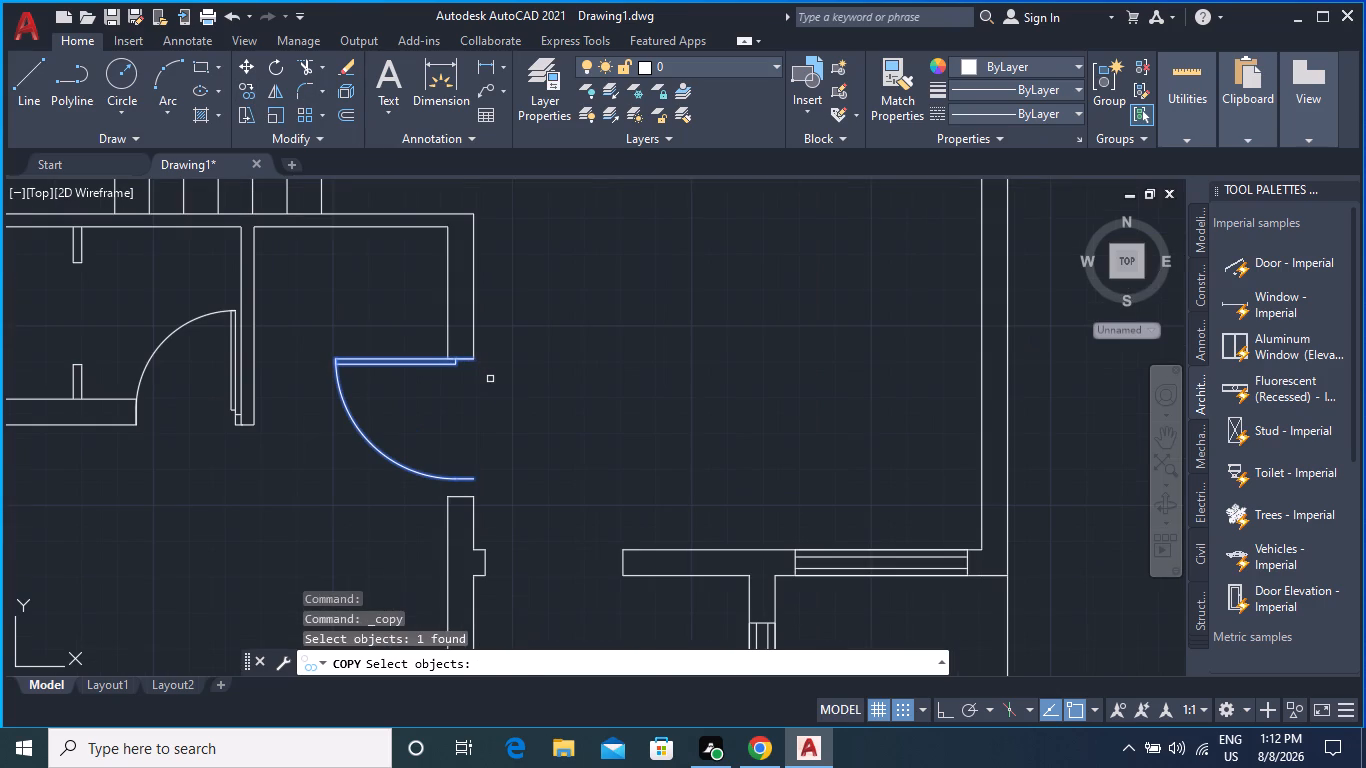
key(Return)
scroll(653, 418, up, 2)
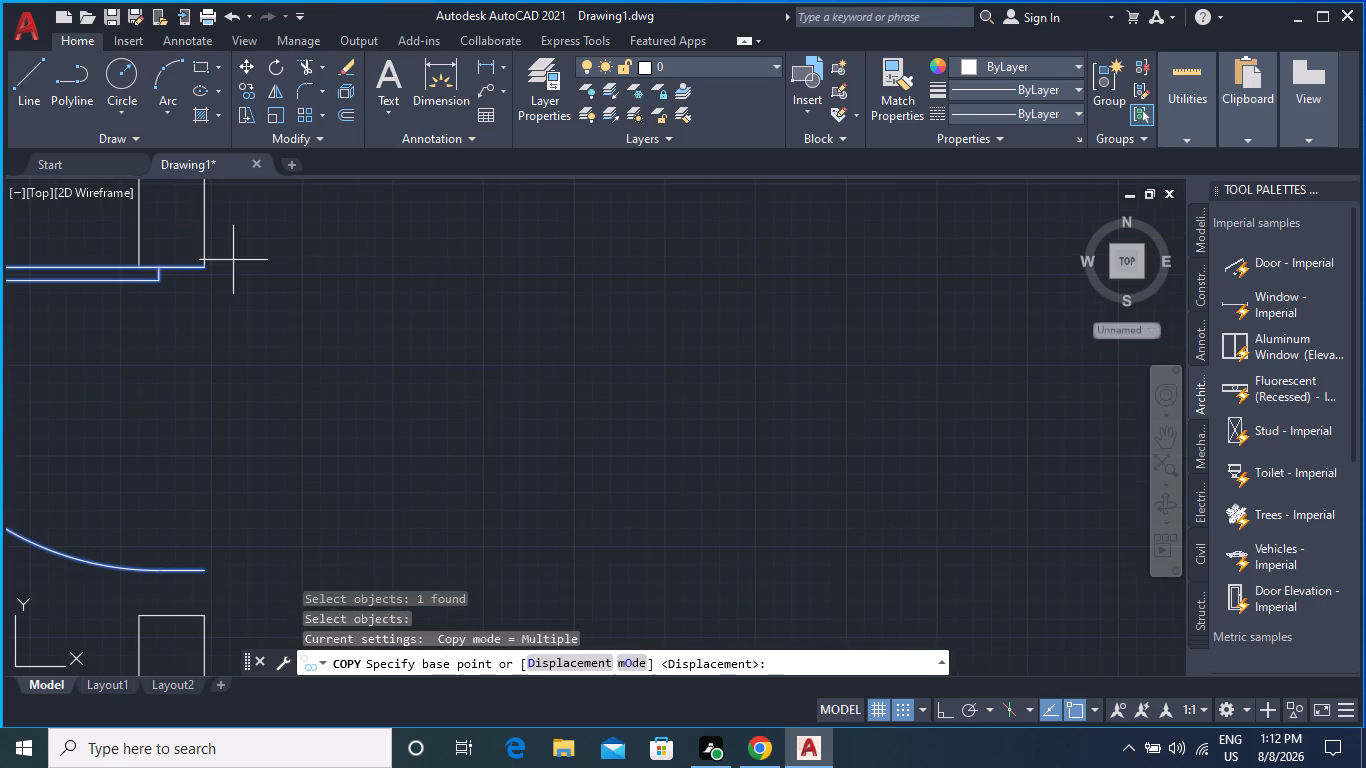
click(203, 269)
scroll(442, 365, down, 3)
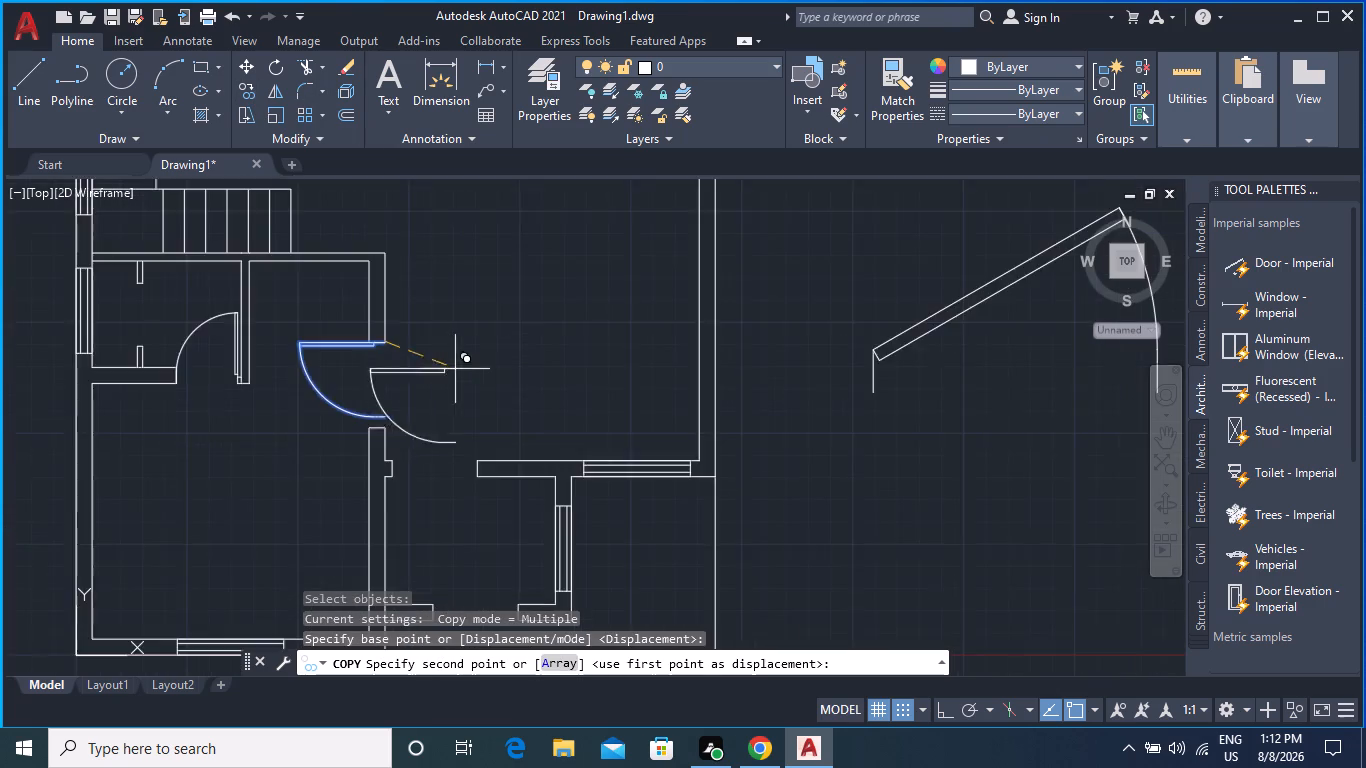
scroll(471, 374, down, 2)
middle_drag(472, 375, 407, 306)
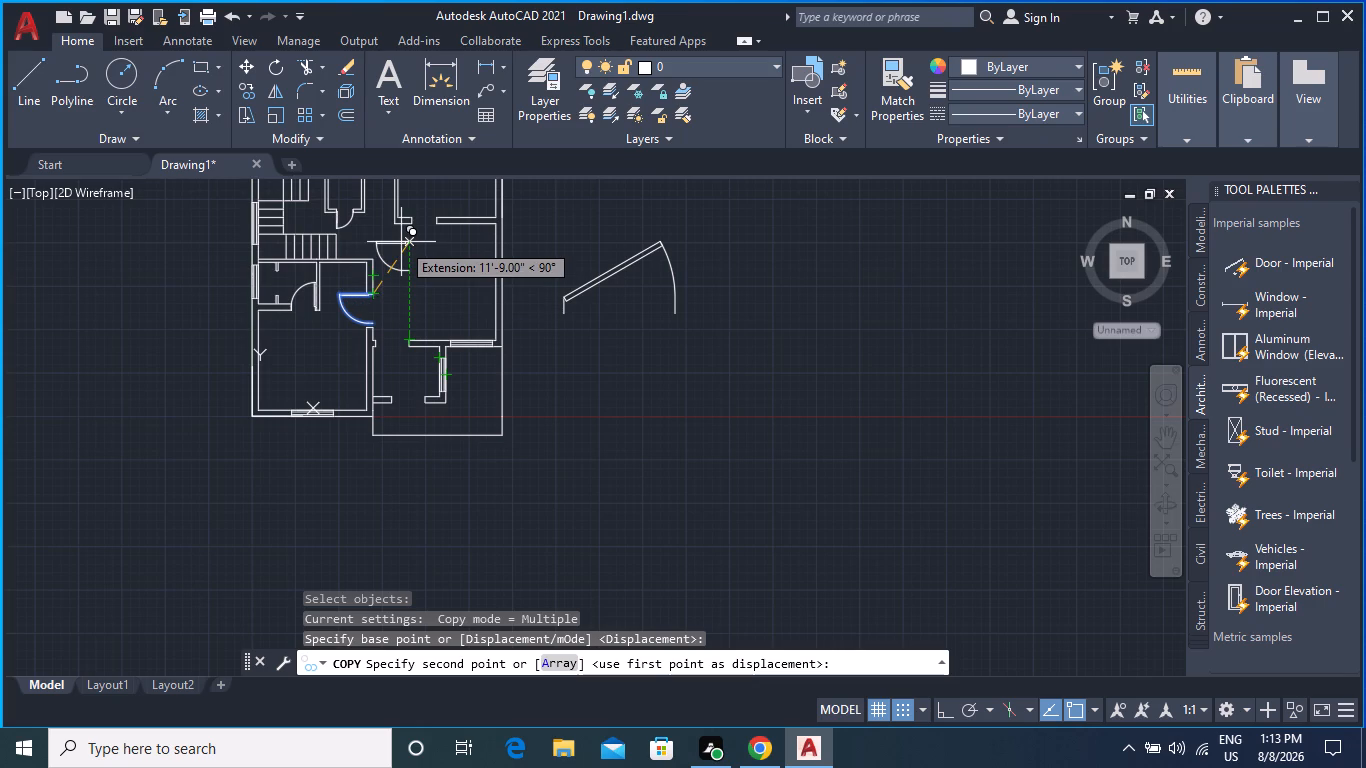
middle_drag(402, 240, 352, 311)
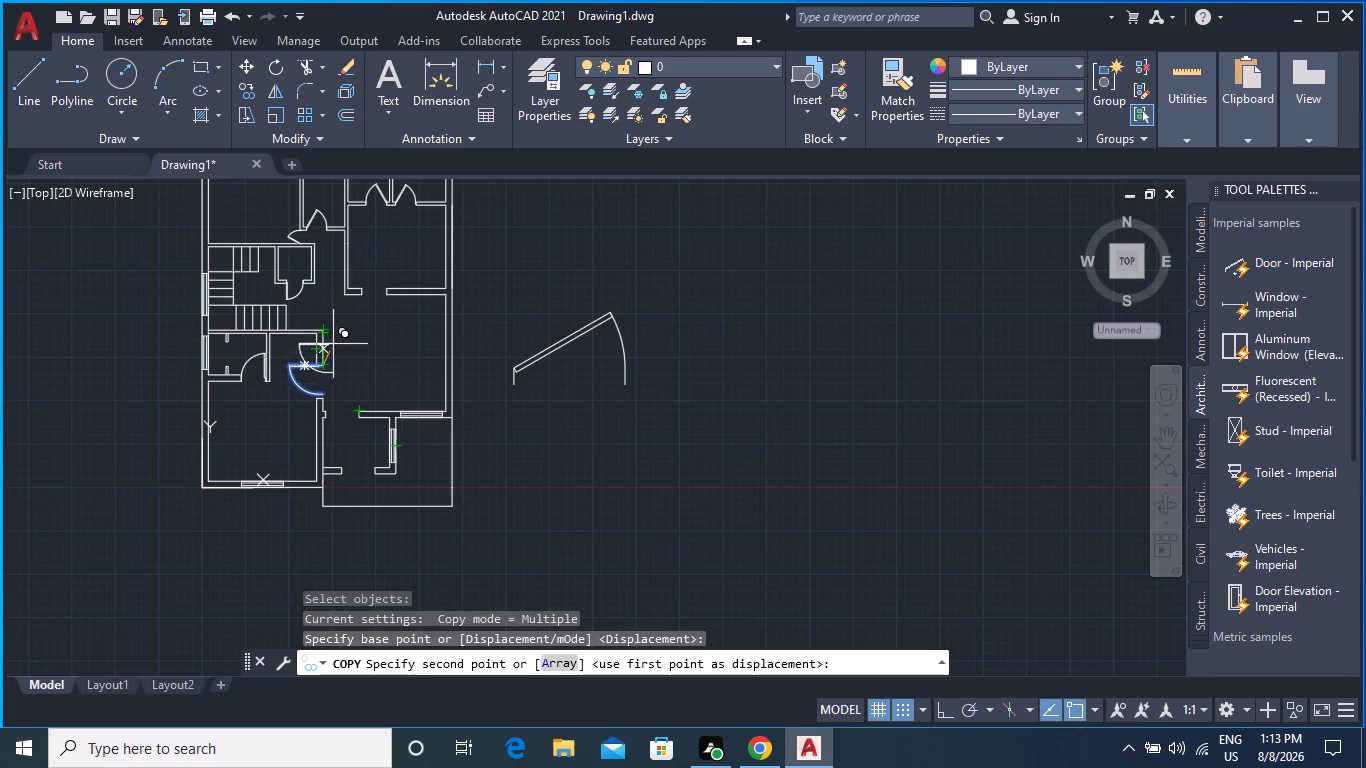
scroll(333, 344, up, 1)
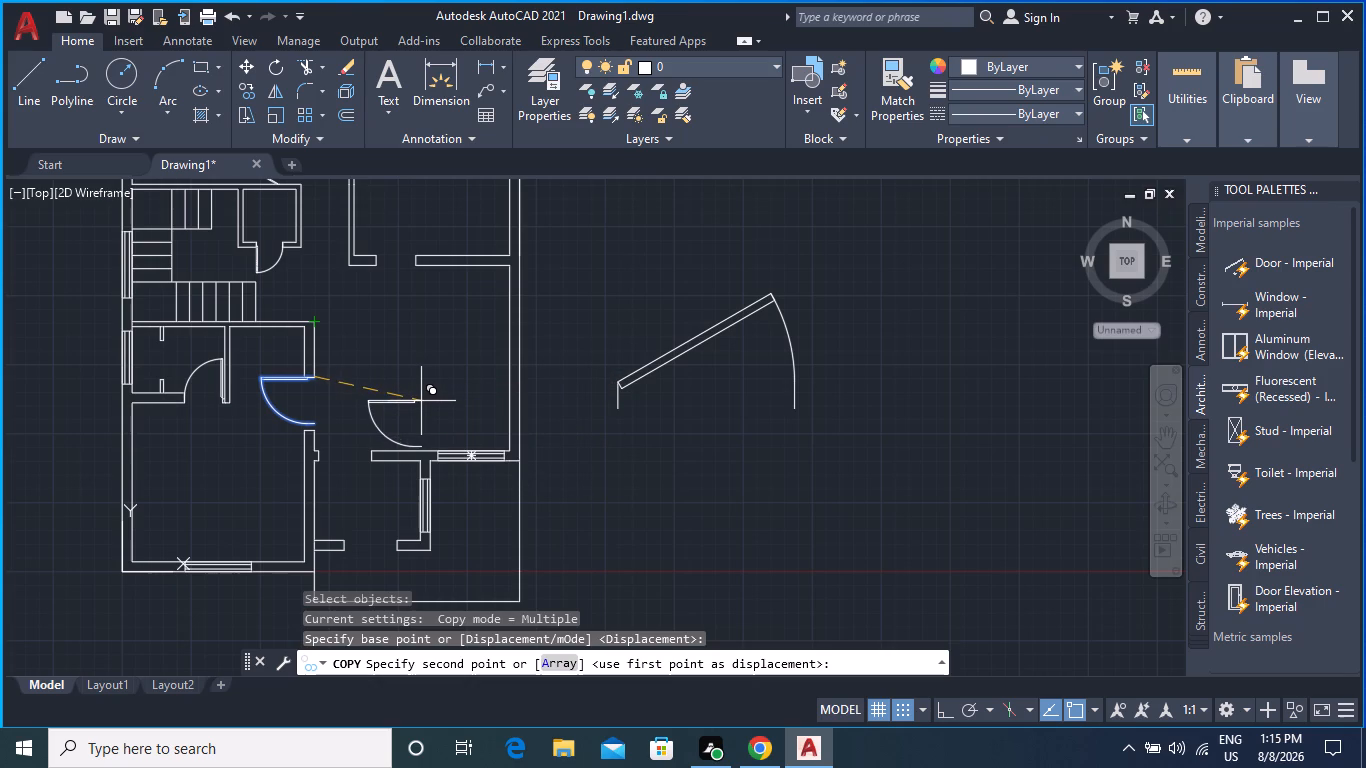
middle_drag(412, 420, 422, 304)
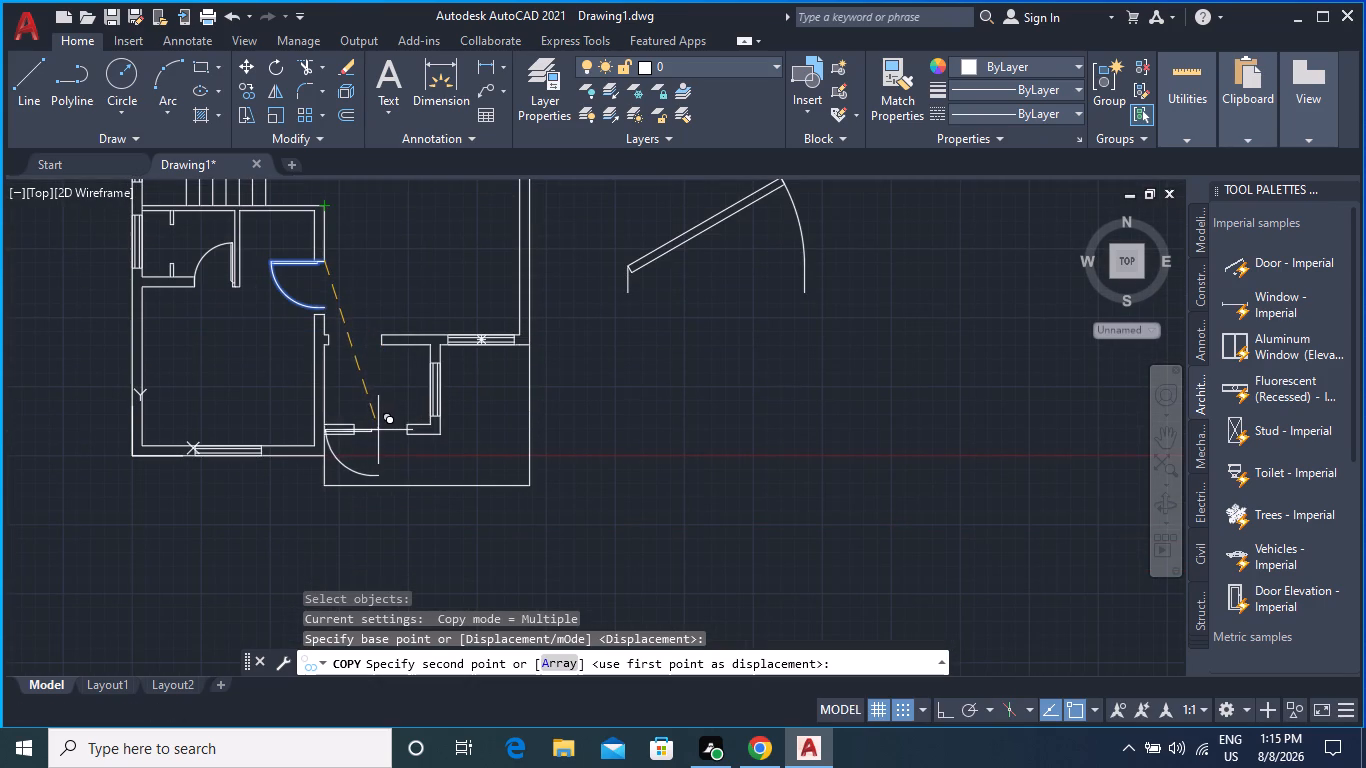
middle_drag(587, 362, 489, 485)
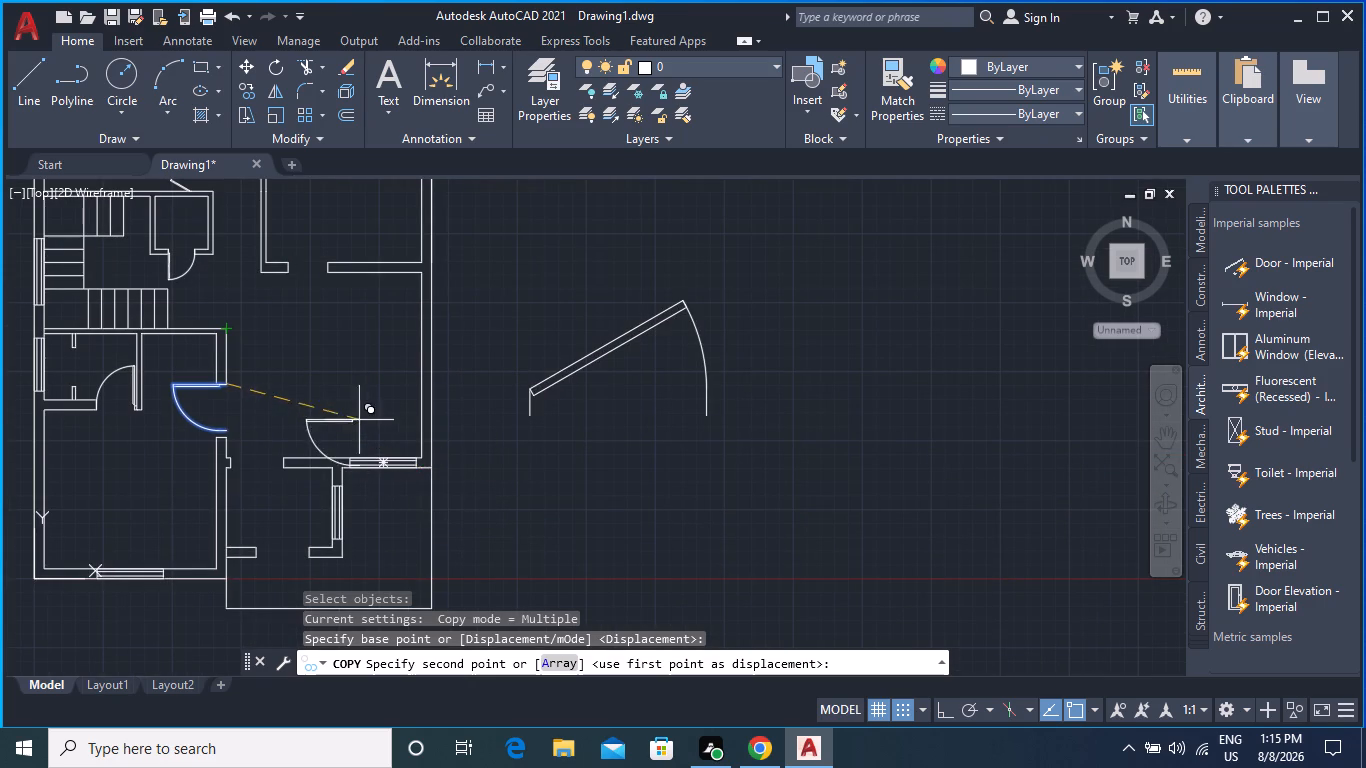
middle_drag(355, 416, 411, 355)
scroll(342, 394, up, 1)
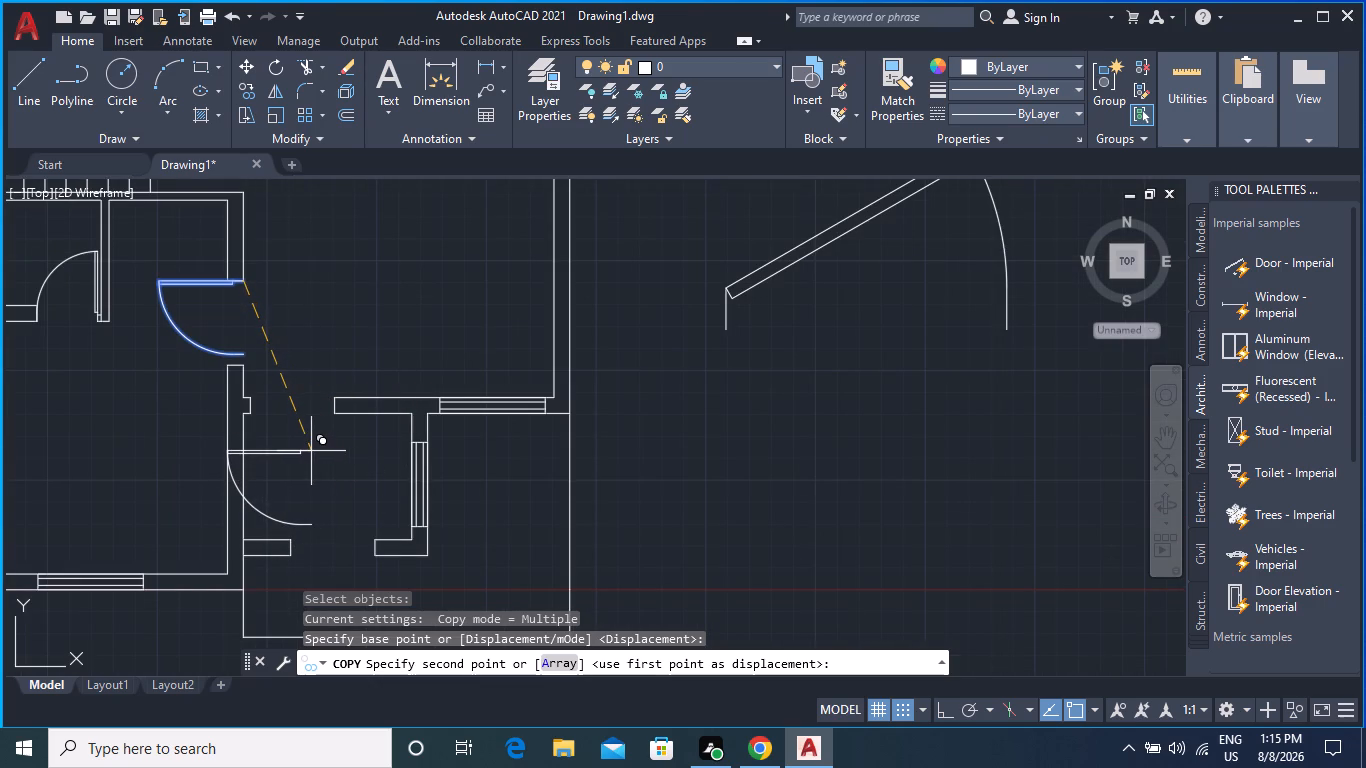
scroll(295, 451, up, 1)
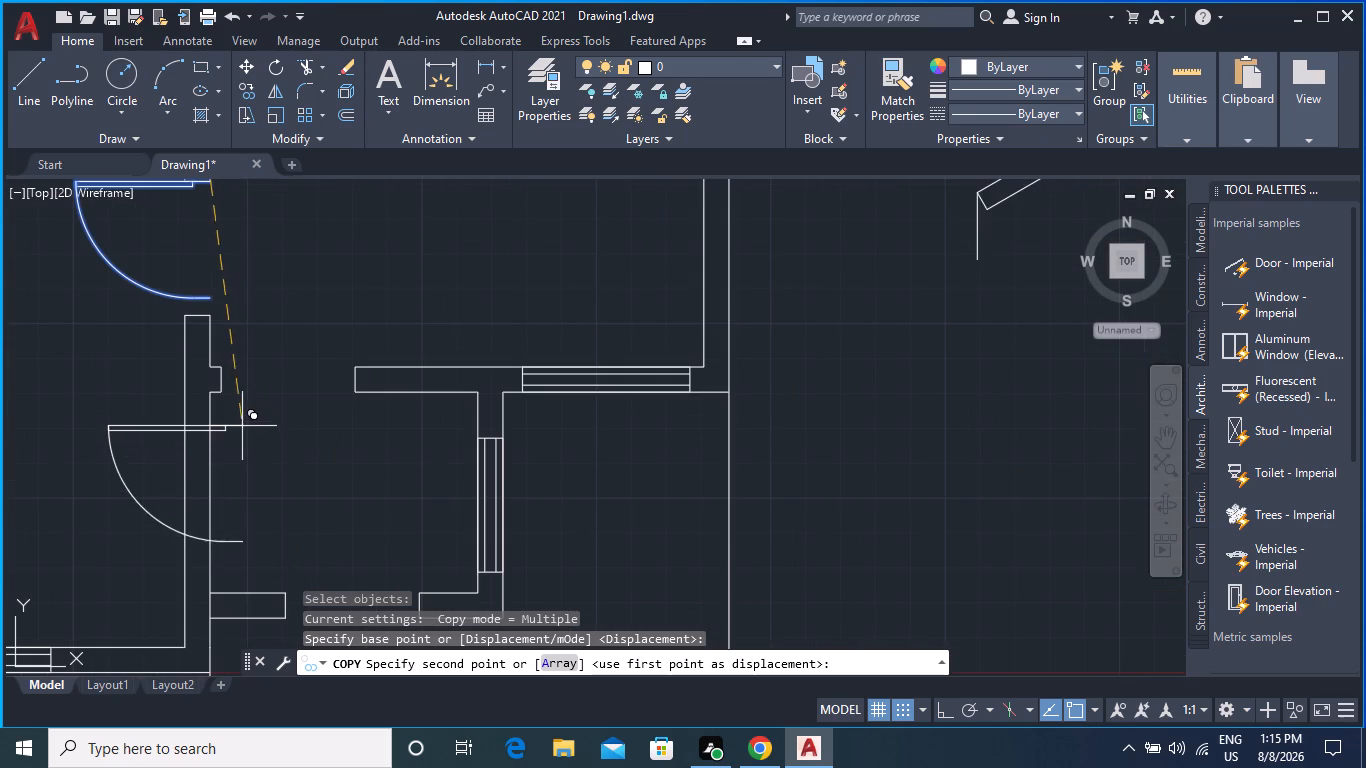
click(218, 391)
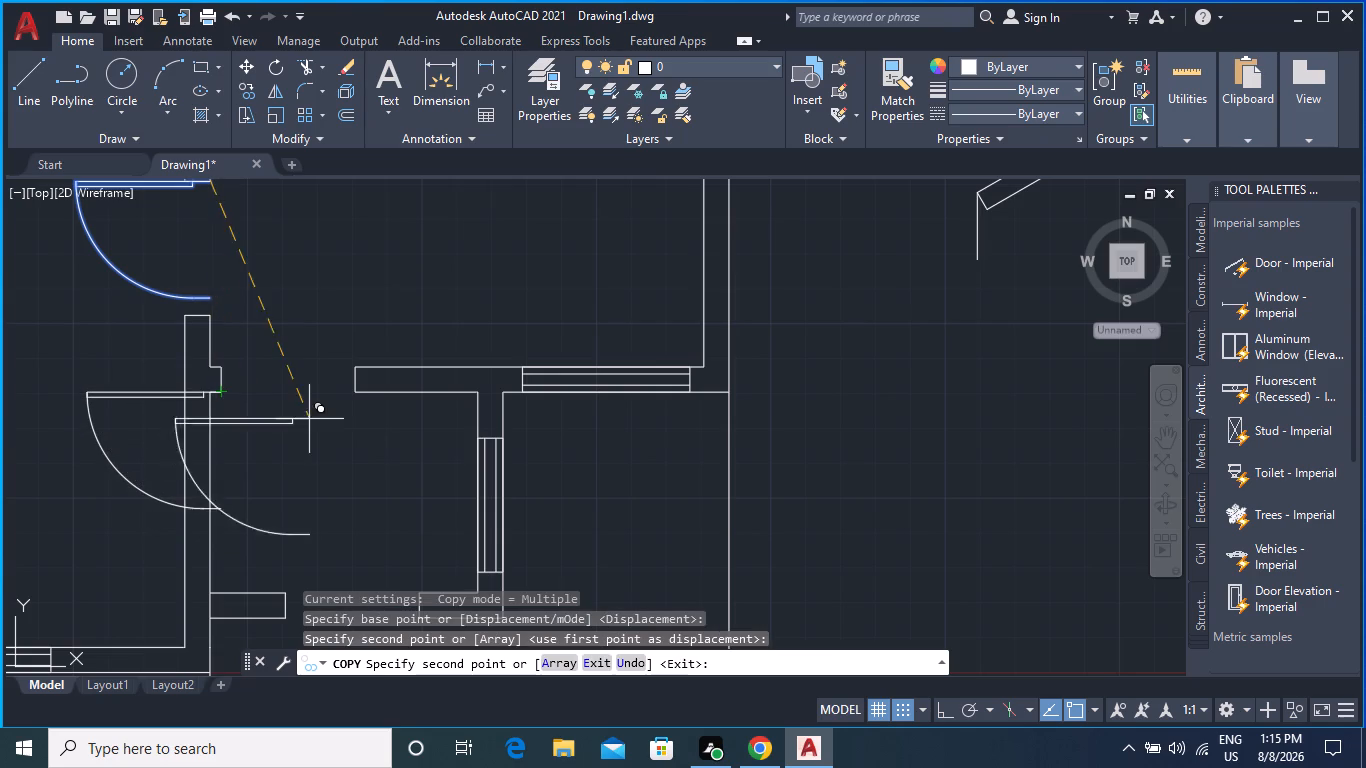
Place another copy of the door at the lower corner of the wall end bounding the bottom entrance opening.
middle_drag(353, 461, 316, 378)
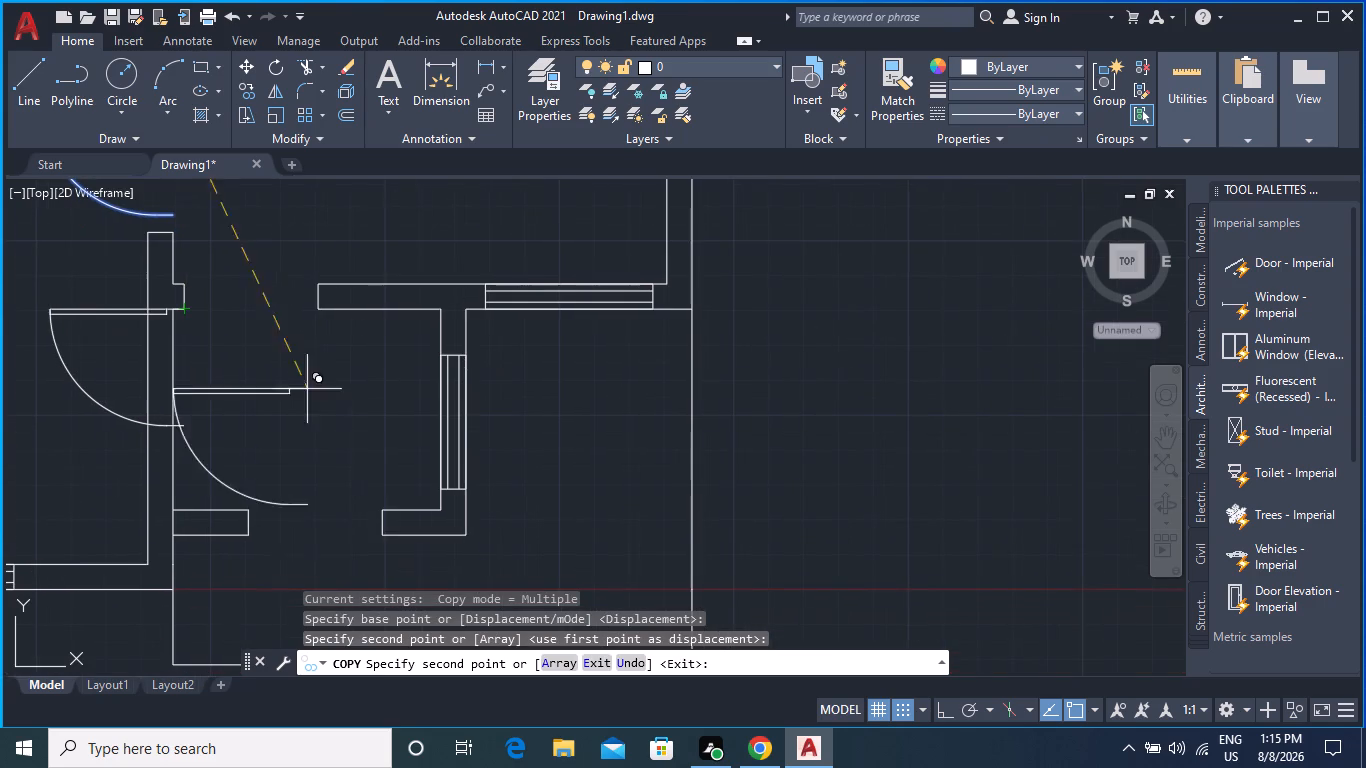
click(380, 536)
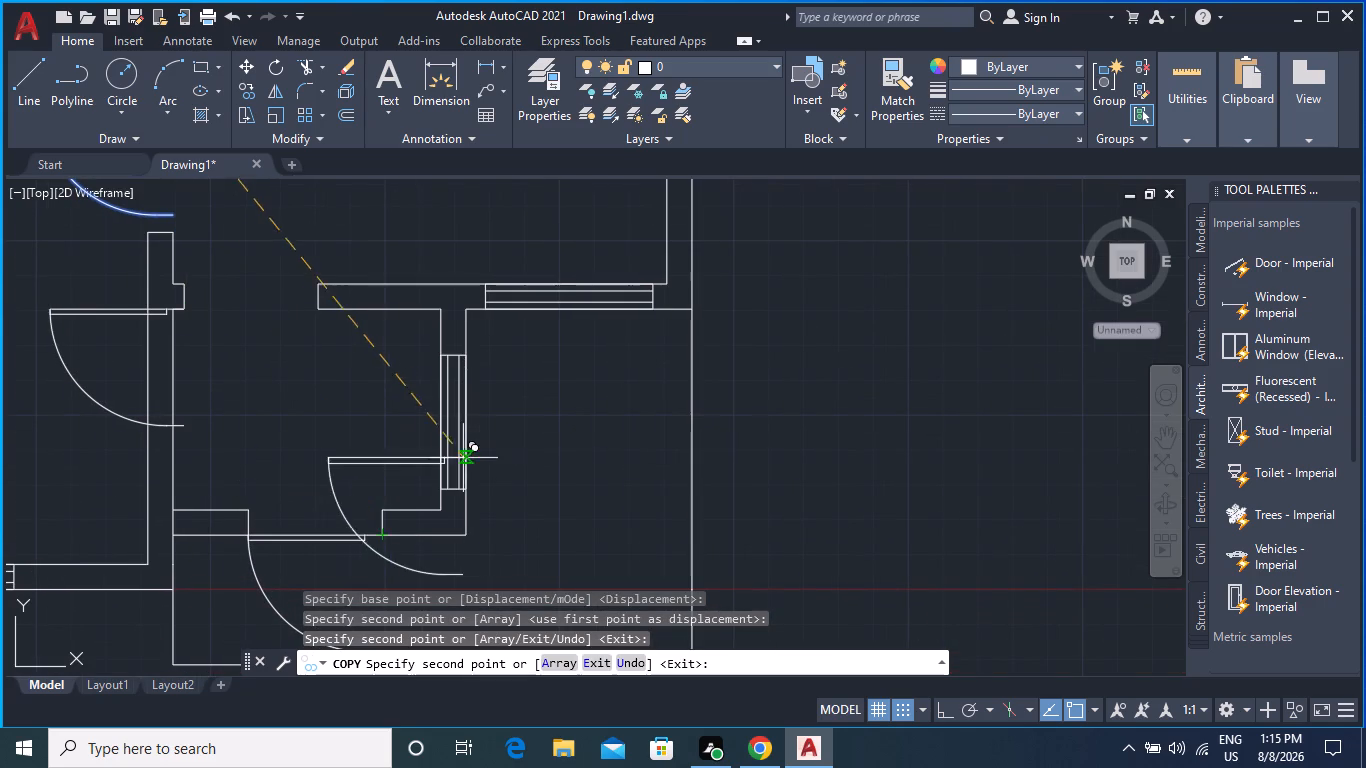
Examine the floor plan's remaining wall openings for places to put further door copies, and end the copying.
scroll(524, 524, down, 2)
middle_drag(522, 524, 485, 472)
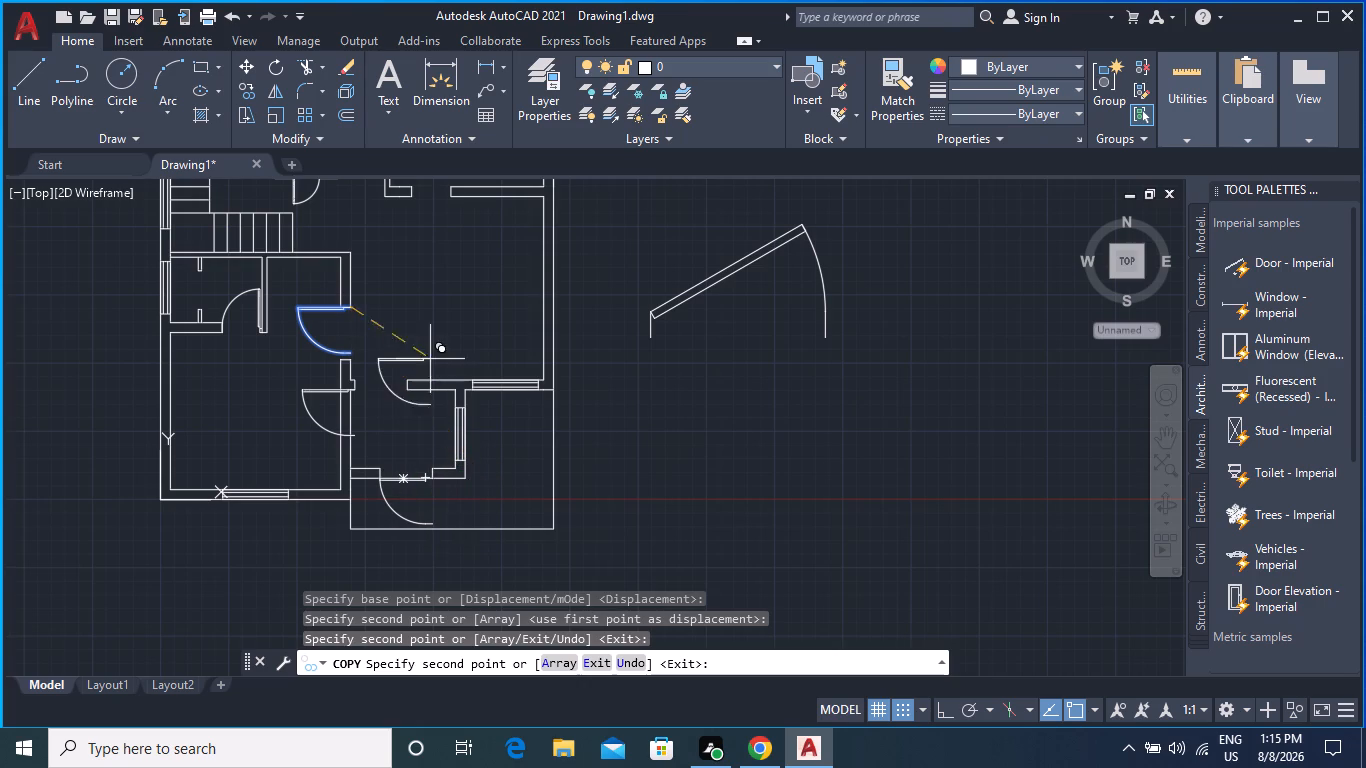
middle_drag(418, 380, 366, 525)
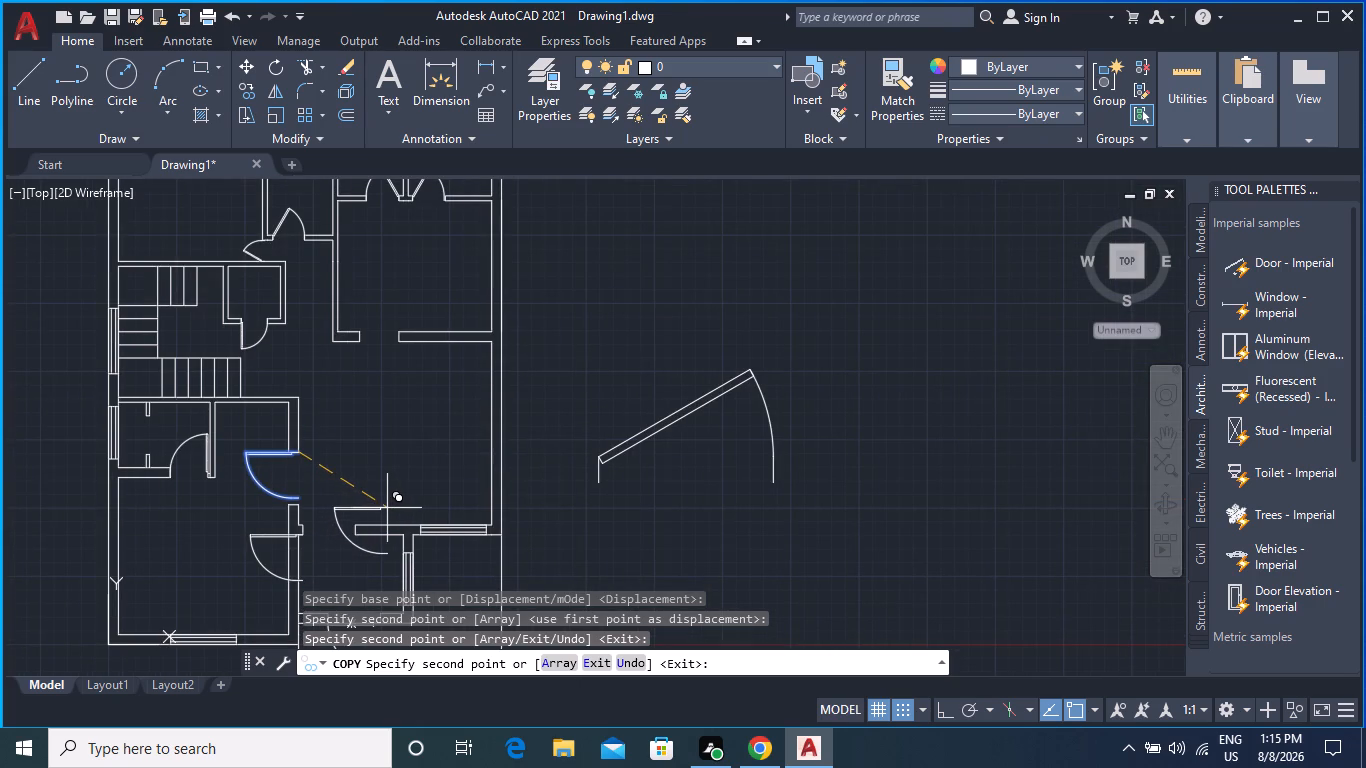
middle_drag(409, 458, 368, 612)
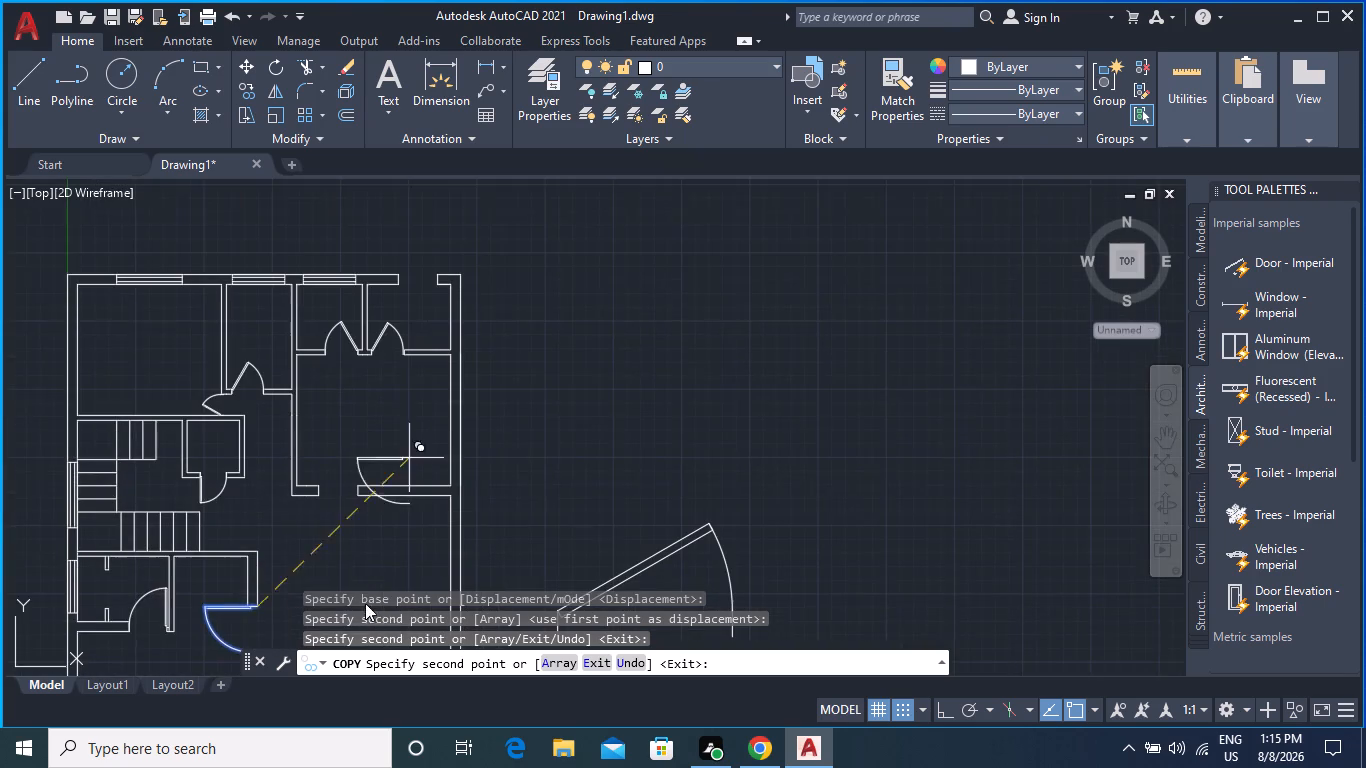
middle_drag(357, 592, 348, 637)
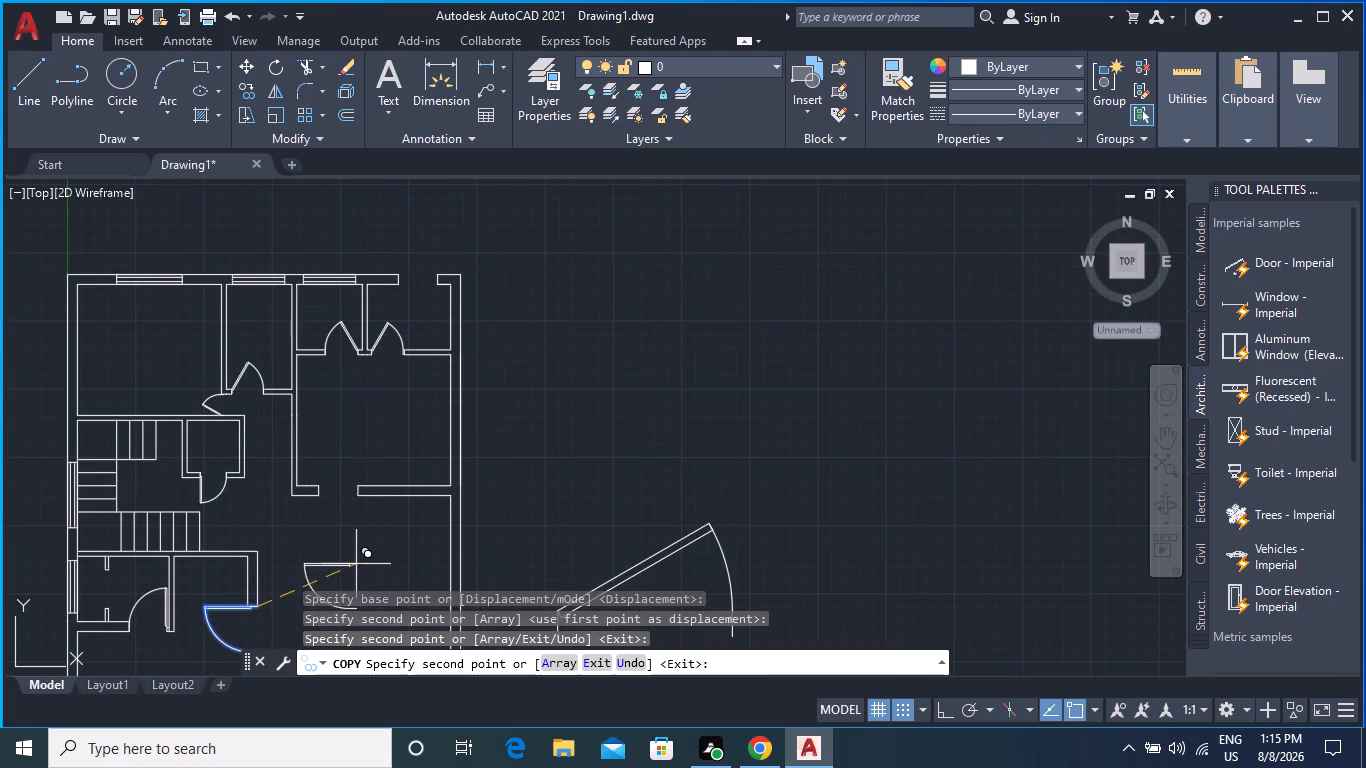
middle_drag(355, 546, 340, 578)
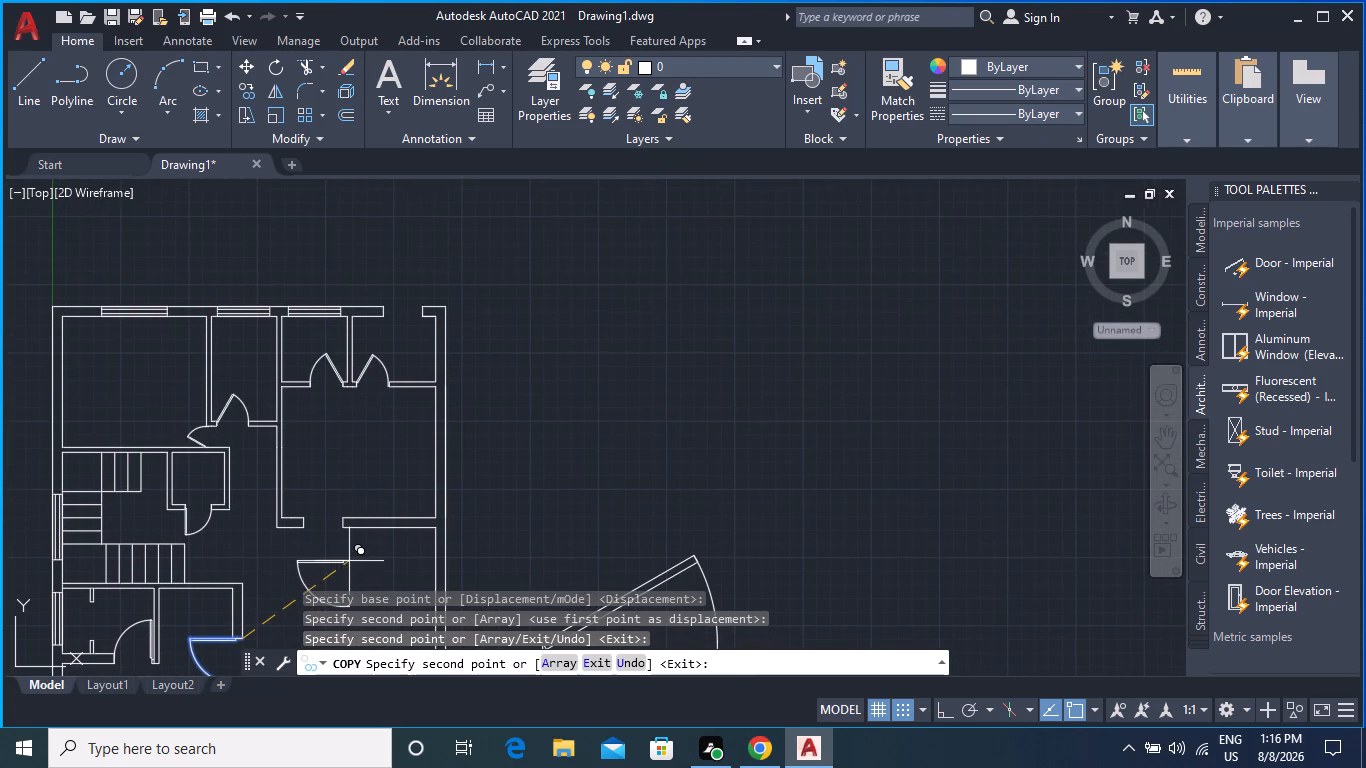
middle_drag(350, 558, 339, 468)
middle_drag(347, 504, 373, 443)
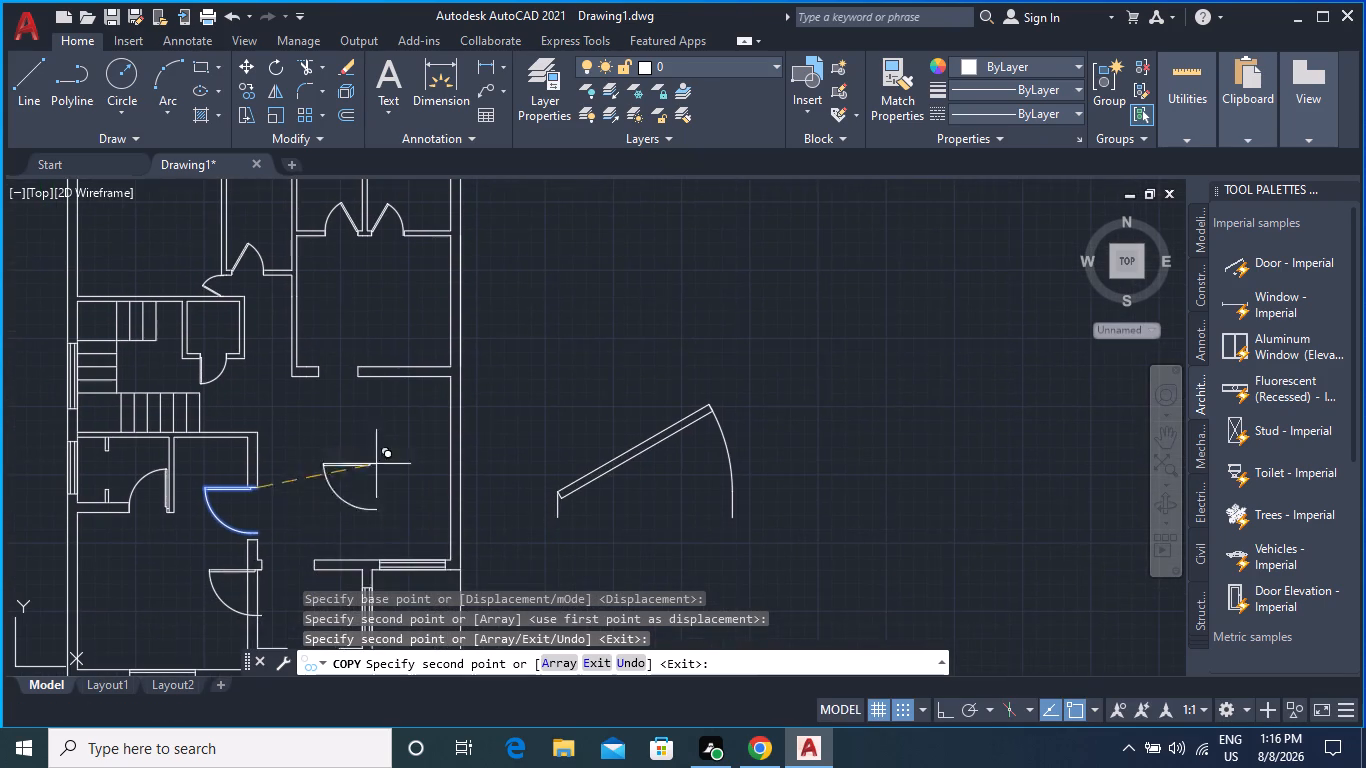
middle_drag(375, 476, 377, 415)
middle_drag(363, 431, 348, 401)
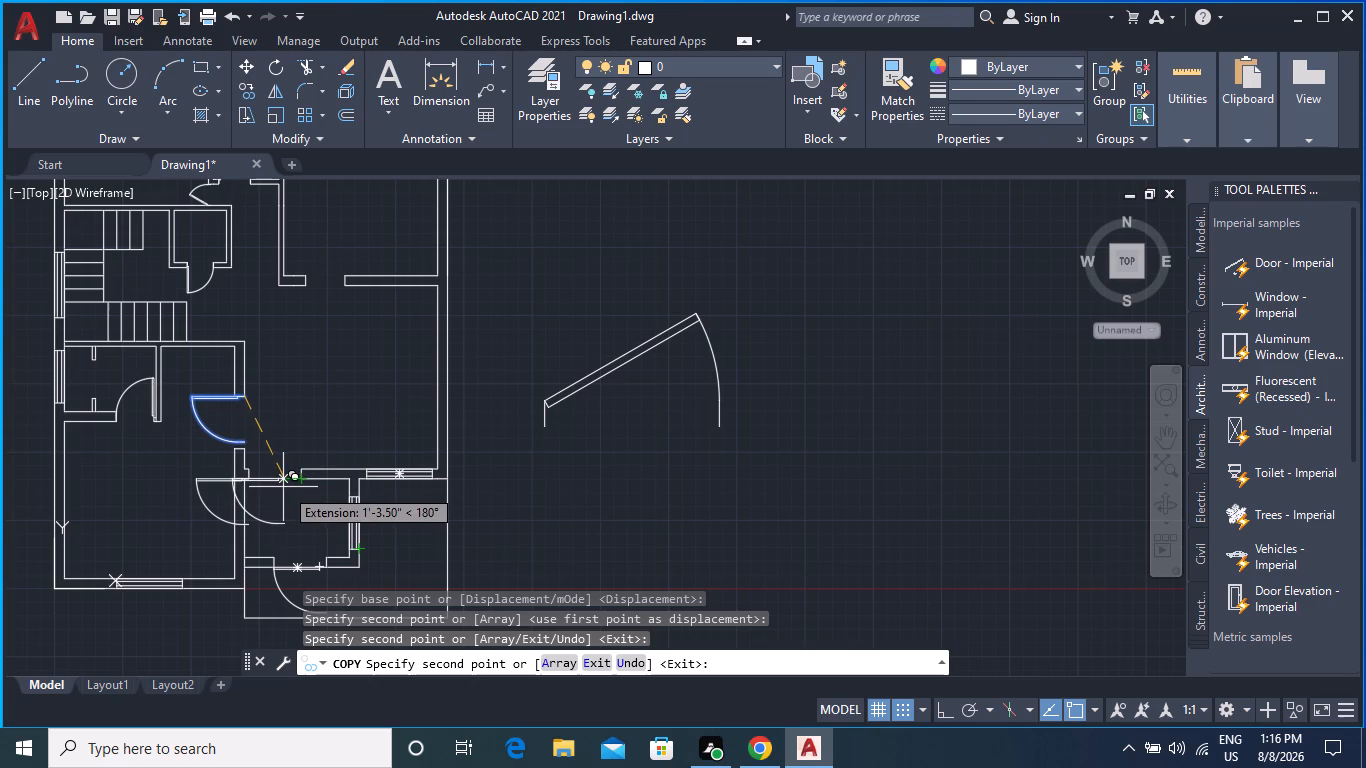
scroll(278, 486, up, 2)
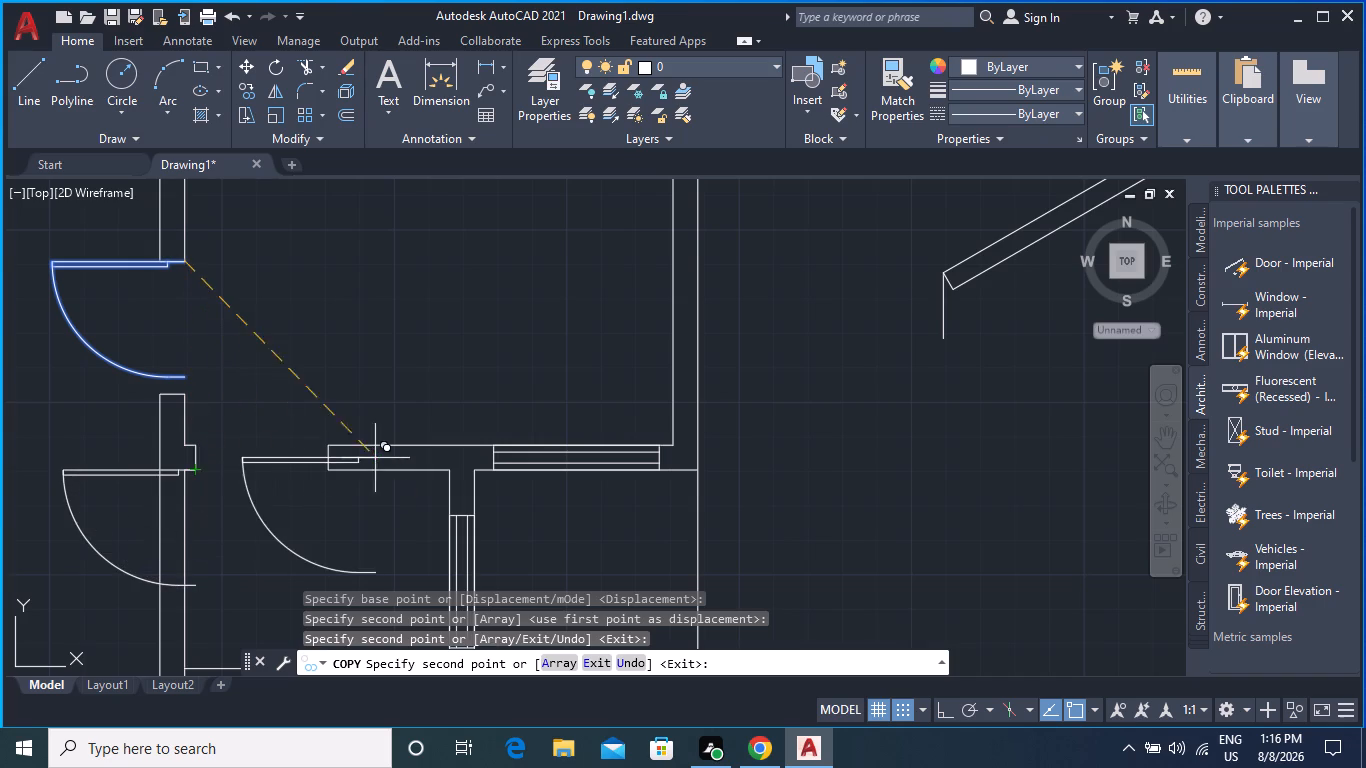
key(Escape)
key(Escape)
Rotate the door copy at the wall stub to 270° about its frame's outer end at the stub corner.
click(130, 474)
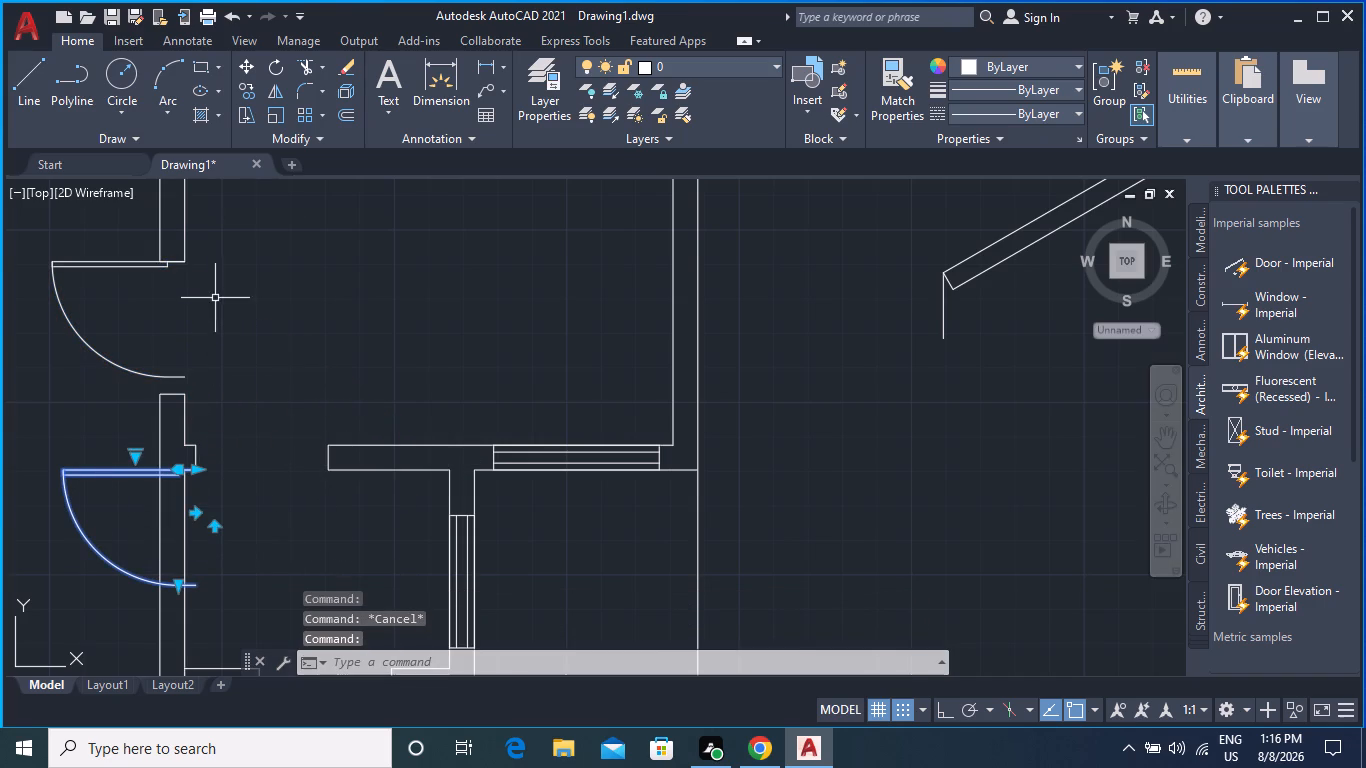
click(272, 61)
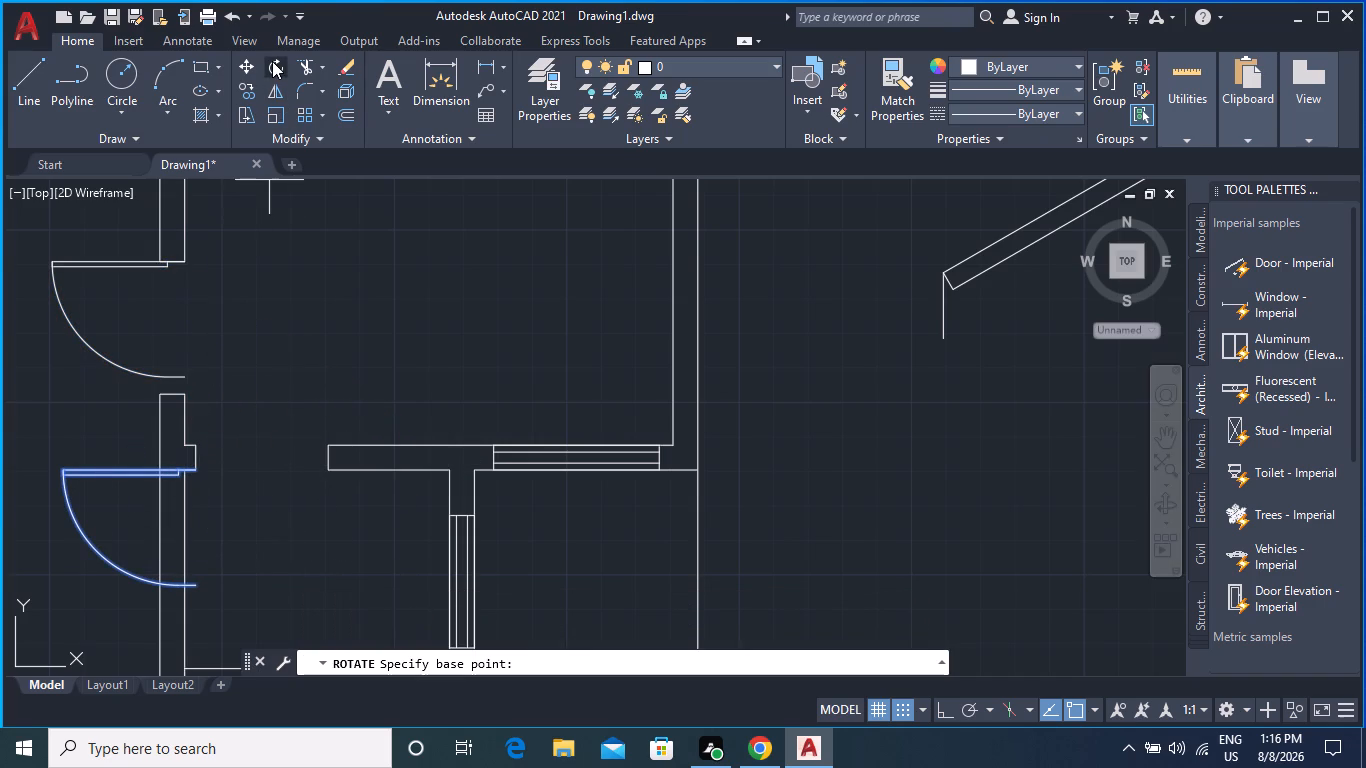
click(198, 472)
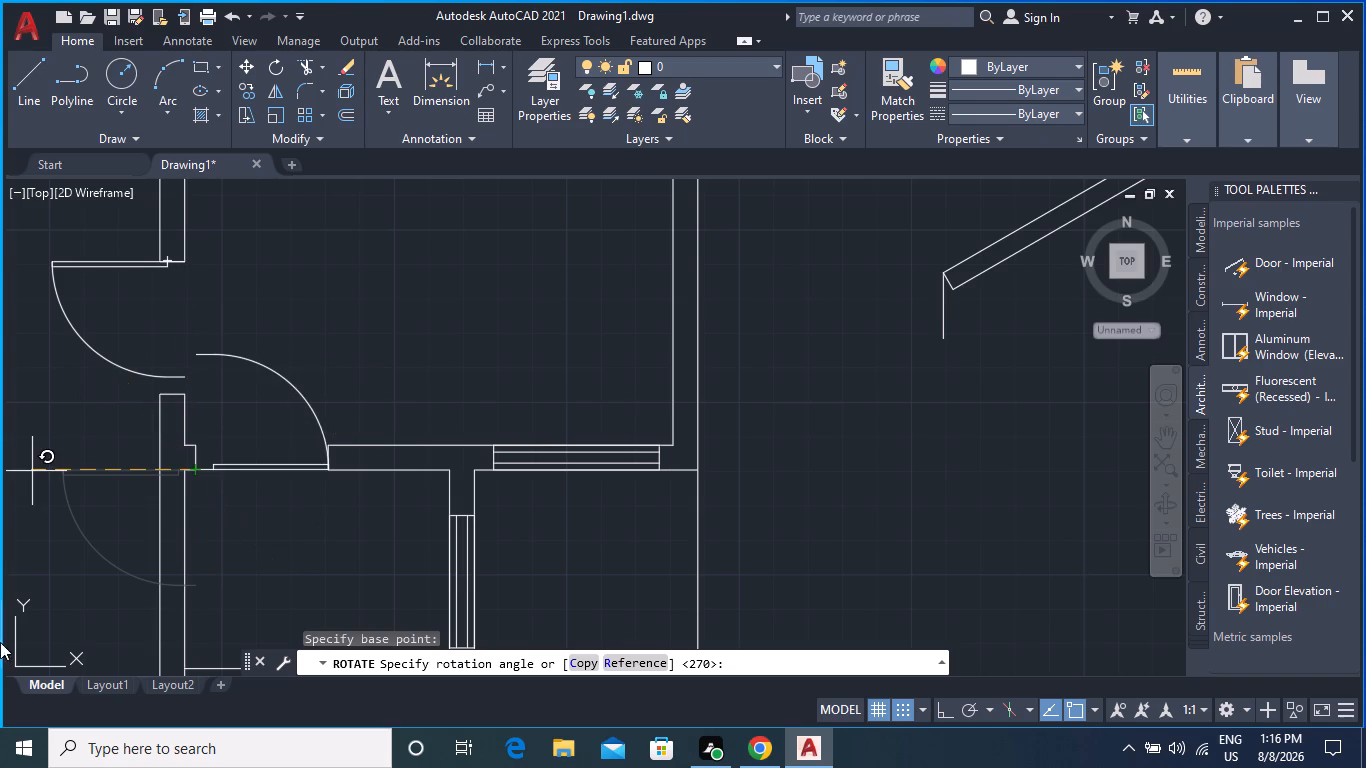
click(203, 627)
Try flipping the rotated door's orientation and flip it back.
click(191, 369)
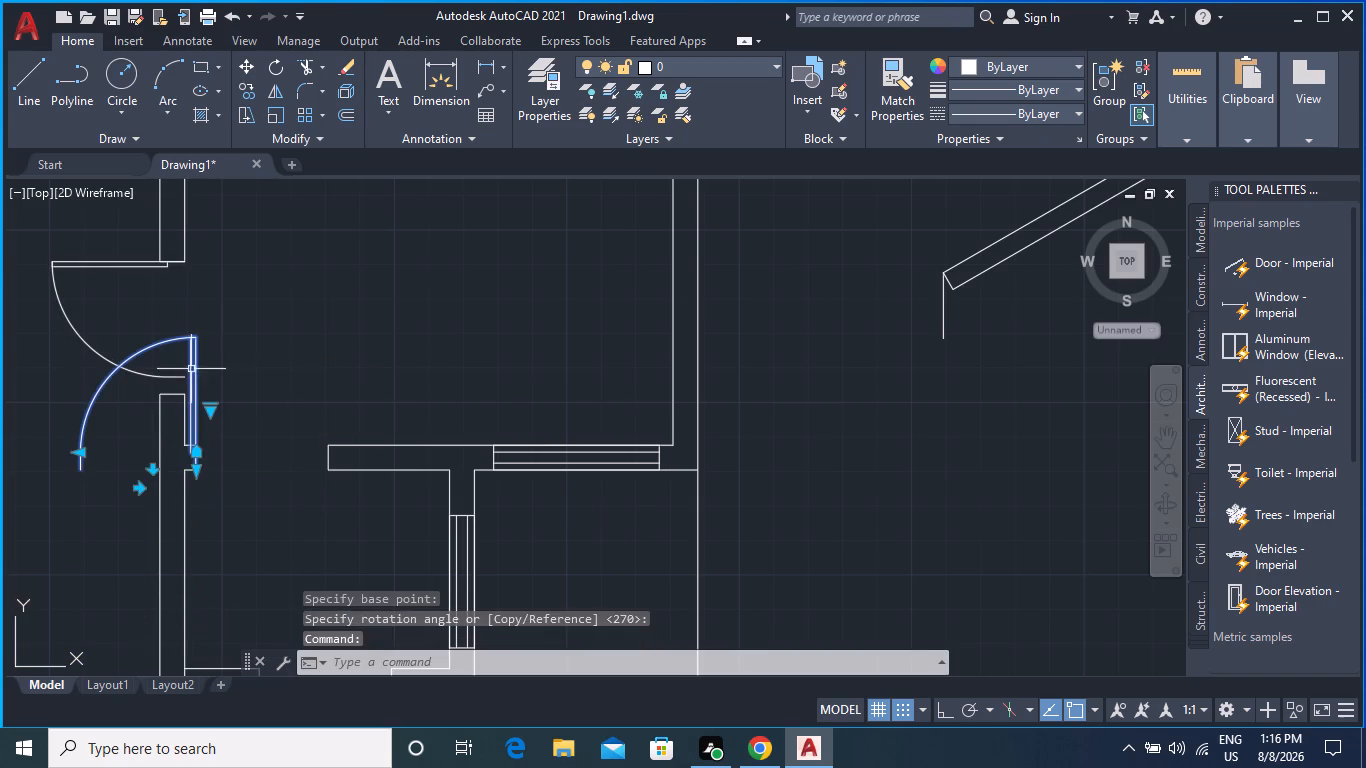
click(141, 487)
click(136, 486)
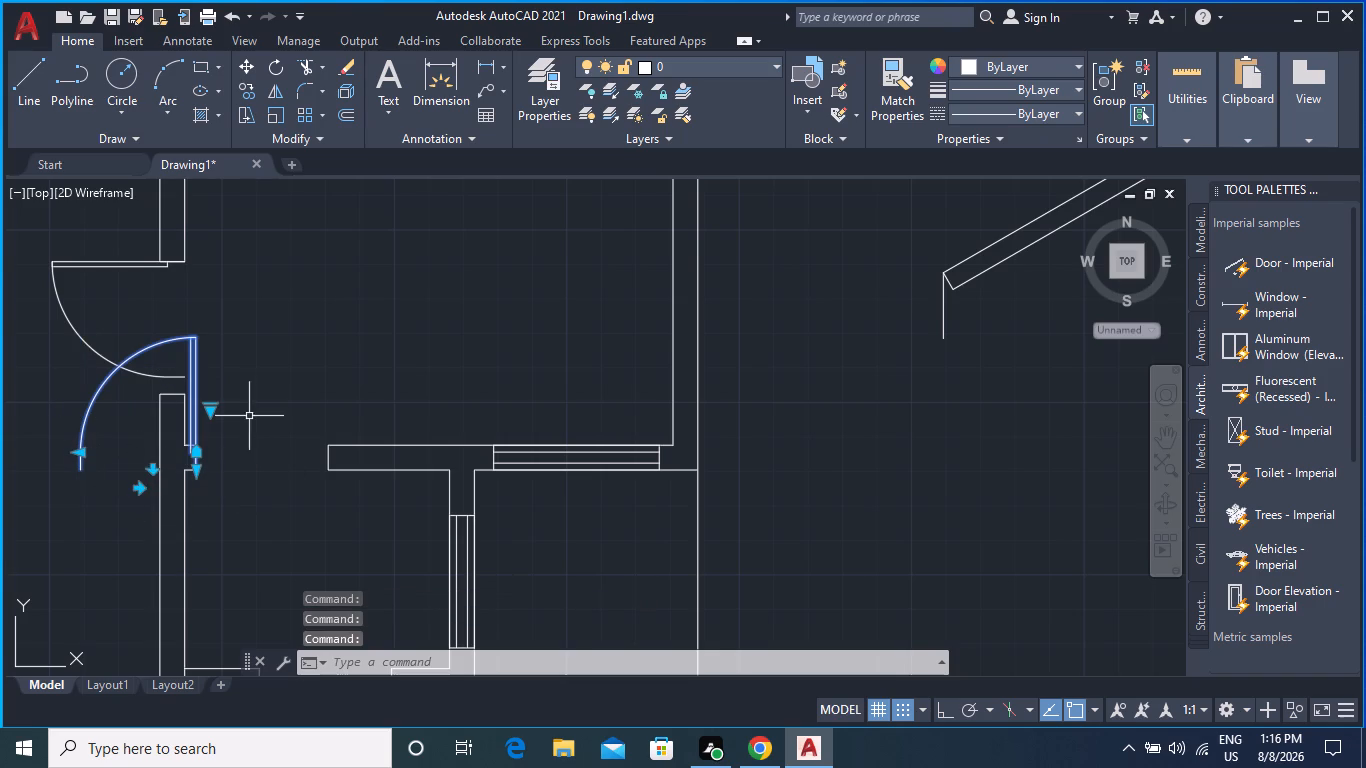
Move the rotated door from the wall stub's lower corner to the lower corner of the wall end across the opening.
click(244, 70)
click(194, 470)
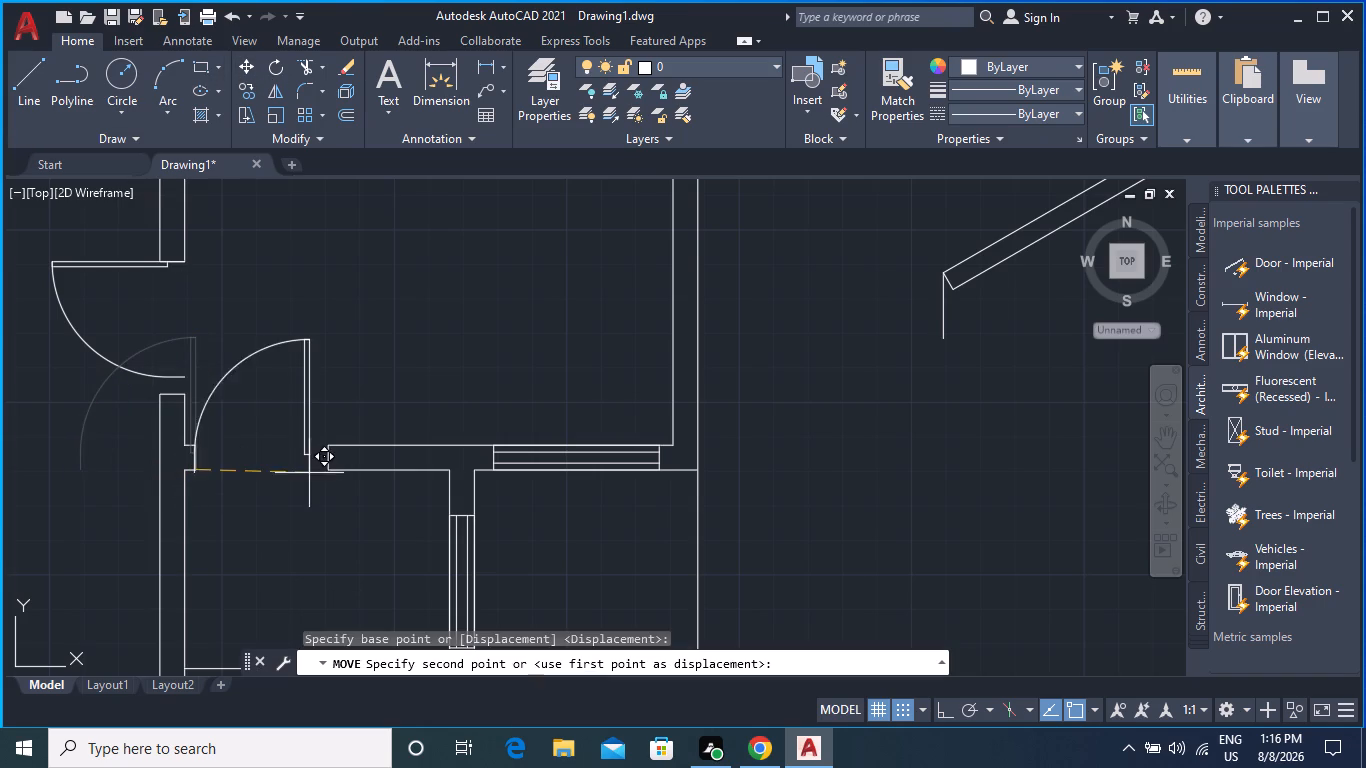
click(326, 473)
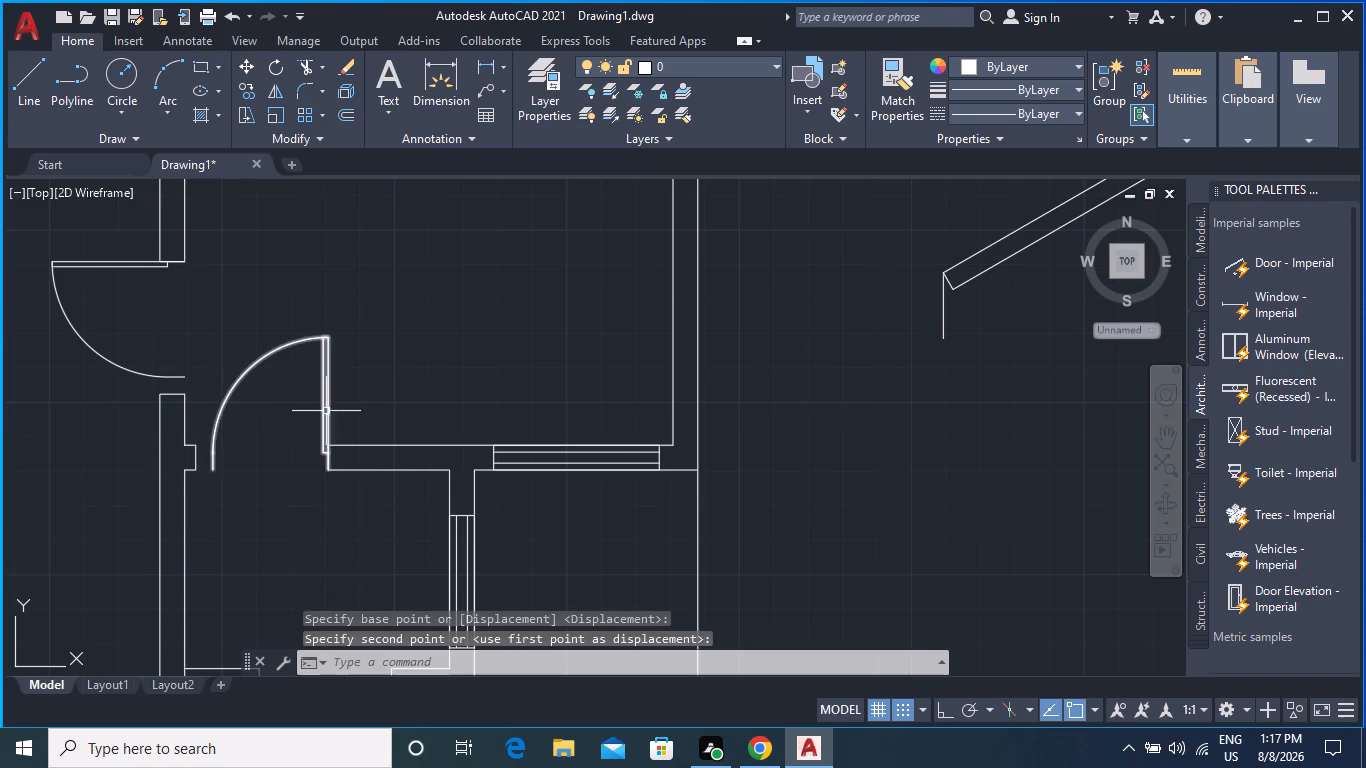
Flip the door so its hinge faces the wall stub, and move its hinge-side frame end onto the stub's lower corner.
click(329, 411)
click(273, 489)
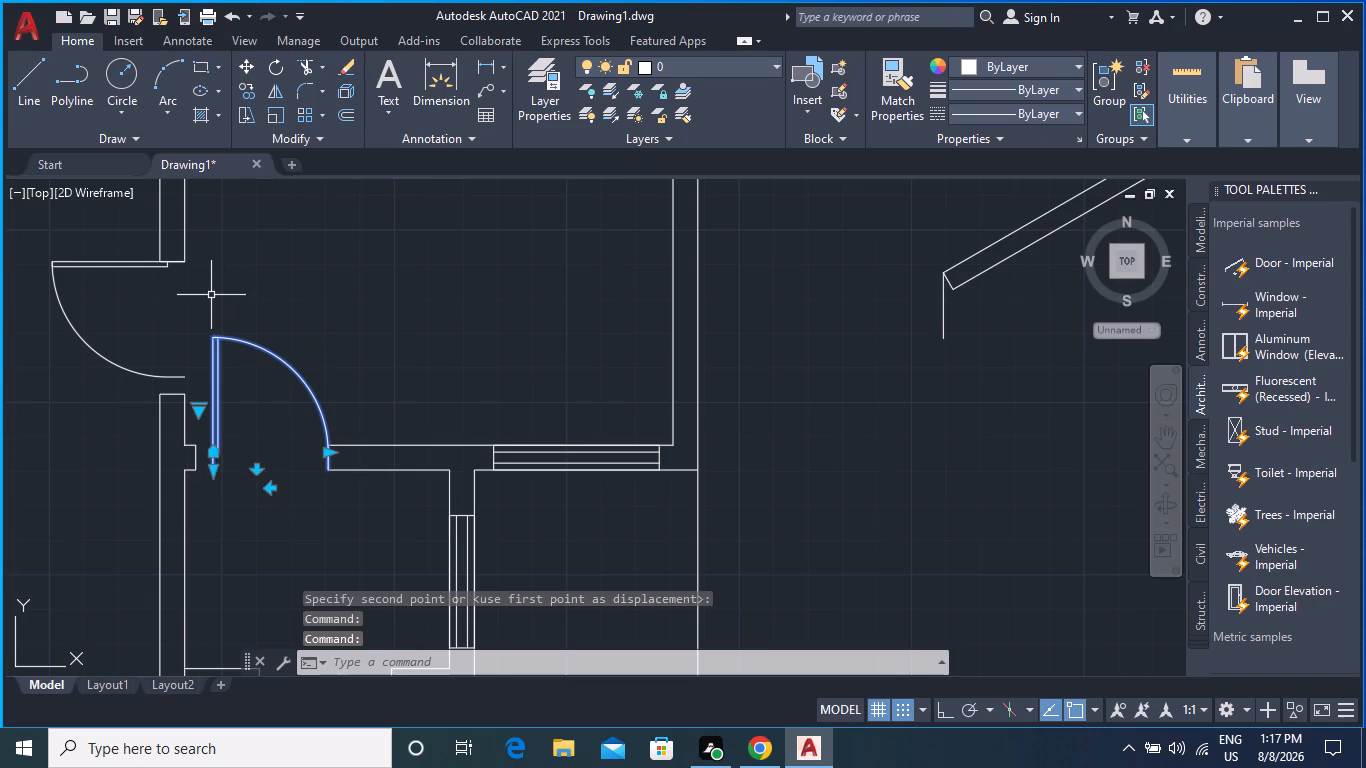
click(248, 68)
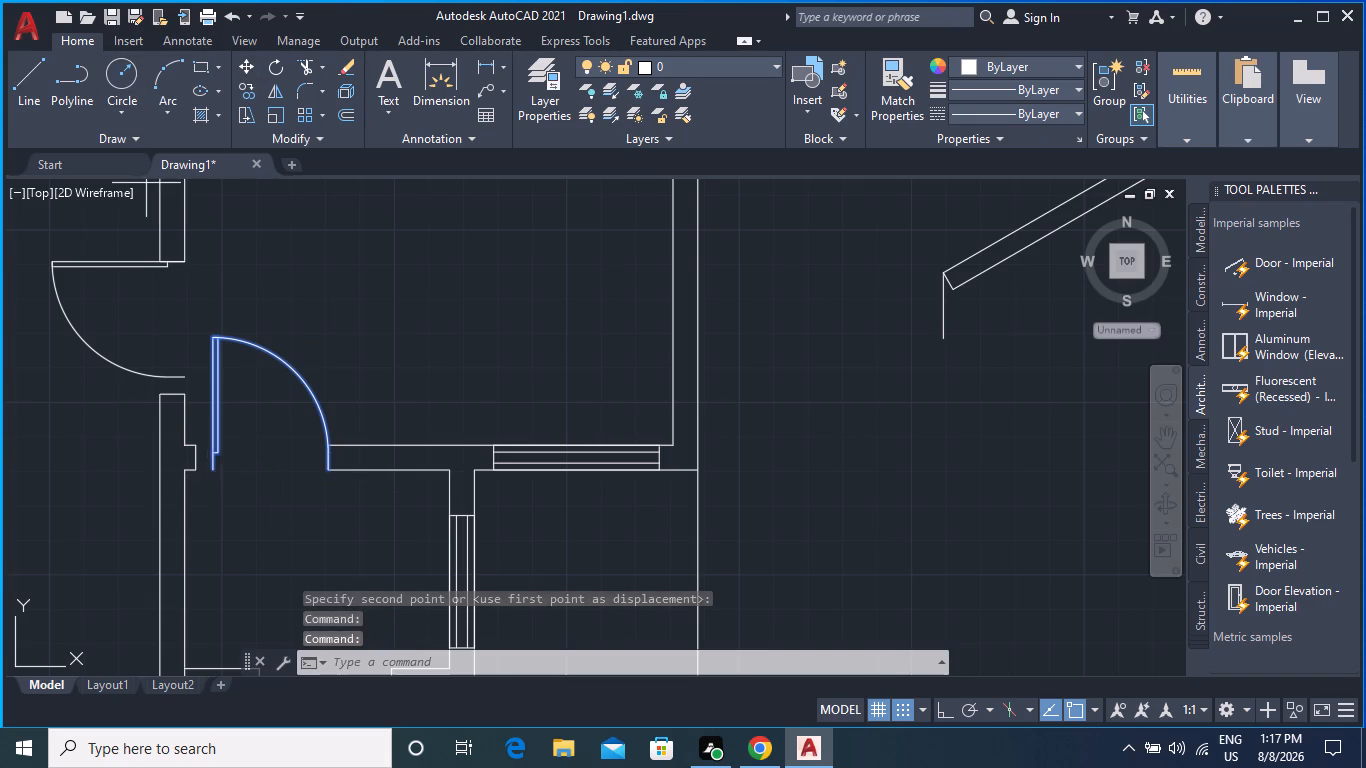
click(215, 474)
click(194, 475)
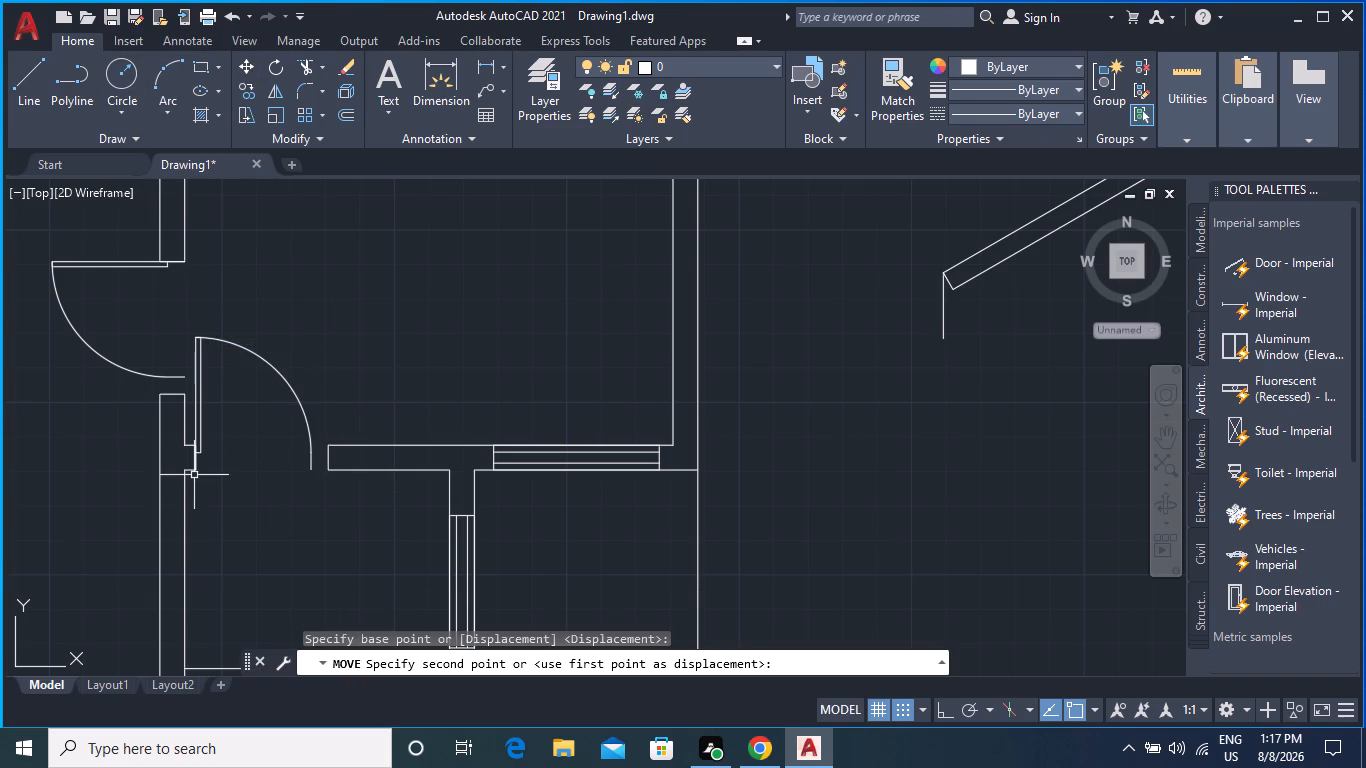
Scale the door up about its frame end at the stub corner until it spans the opening to the opposite wall end.
click(201, 407)
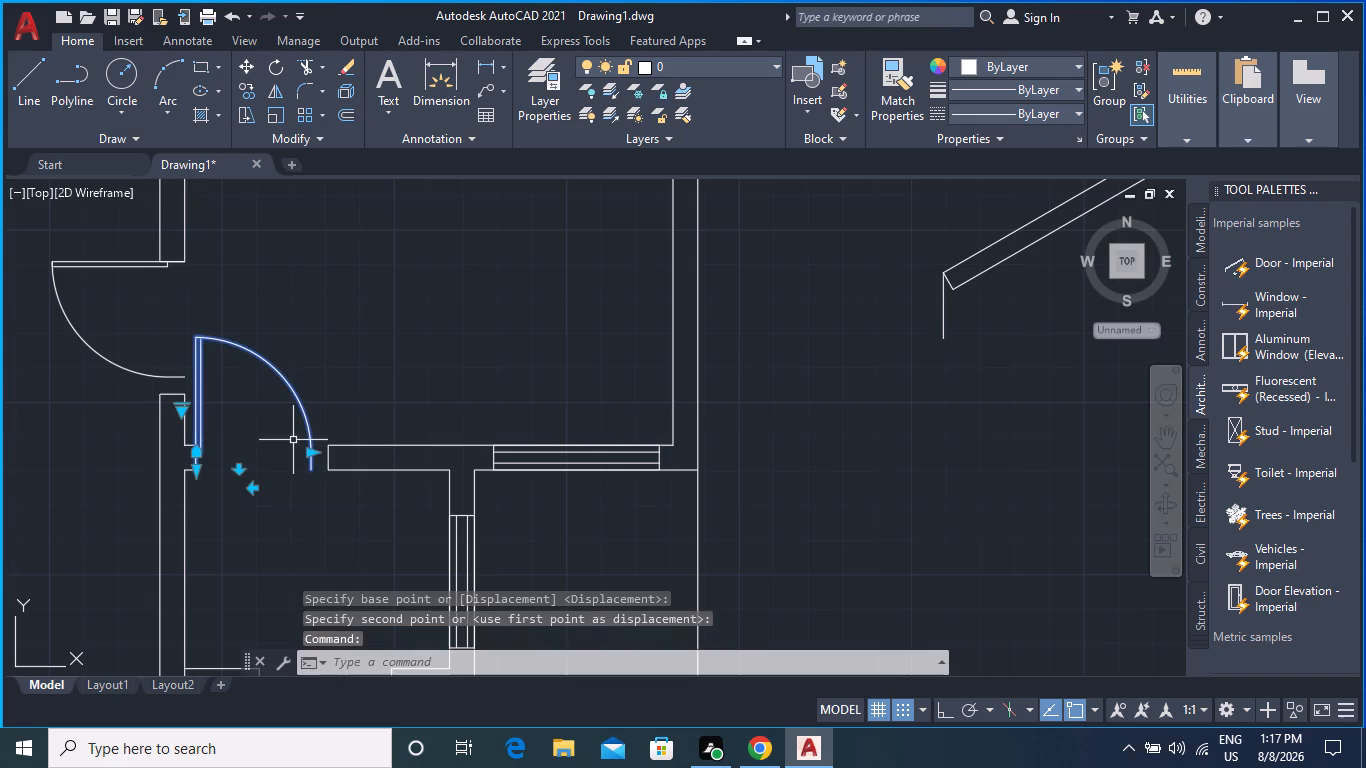
text(sca)
text(le)
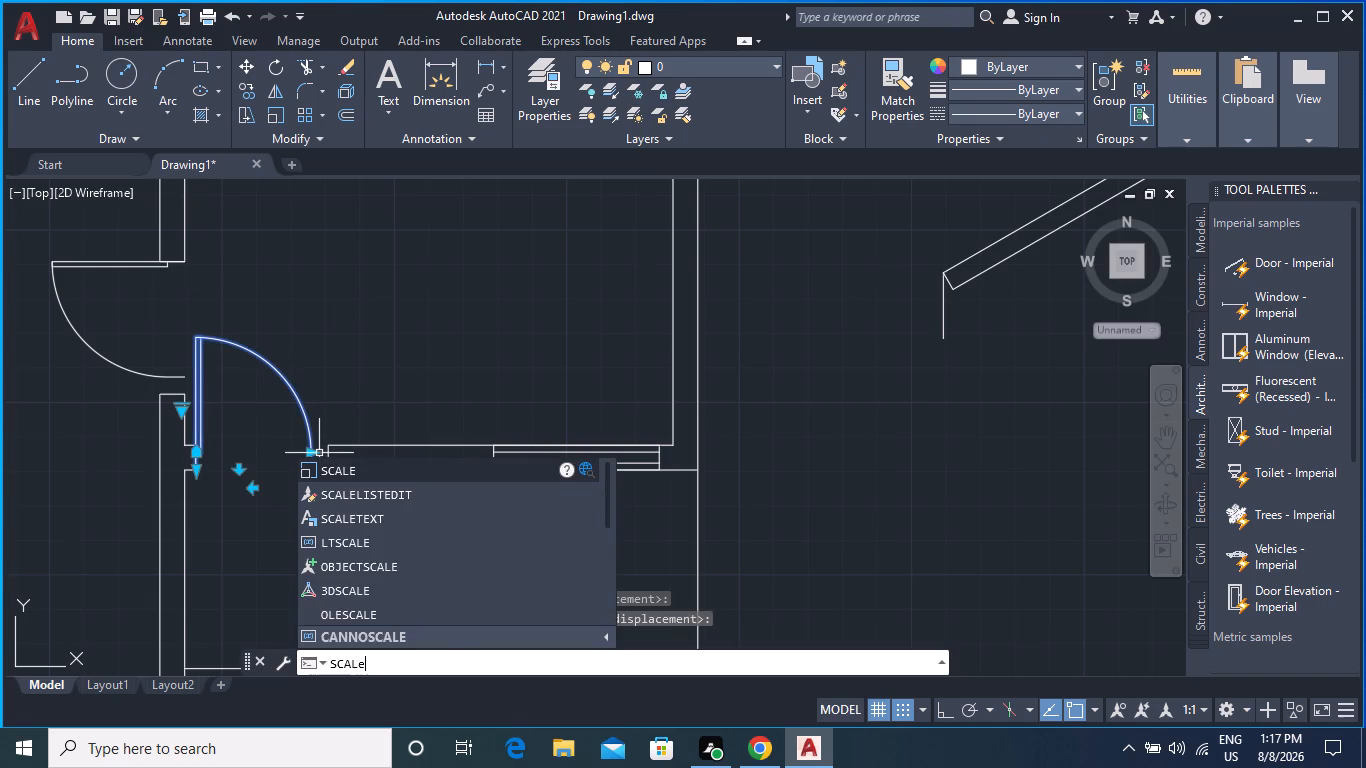
key(Return)
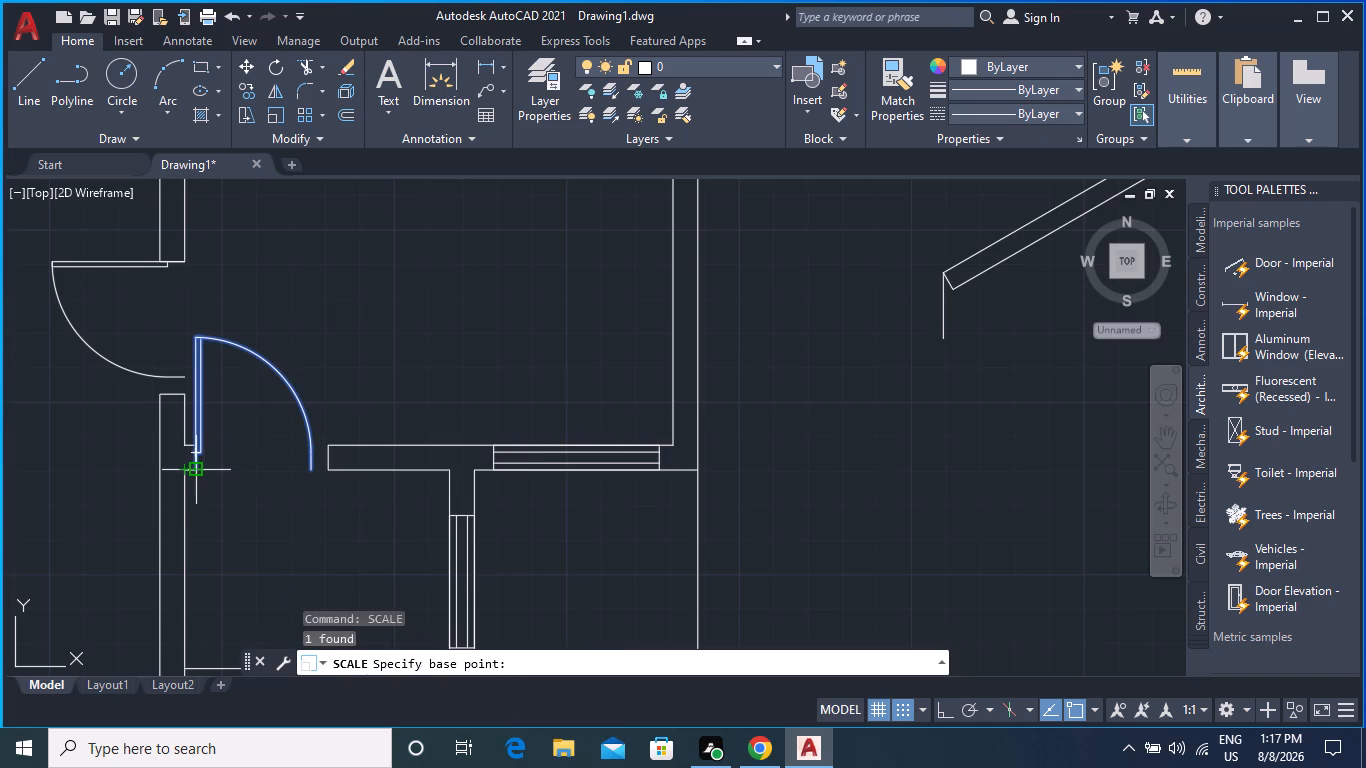
click(200, 474)
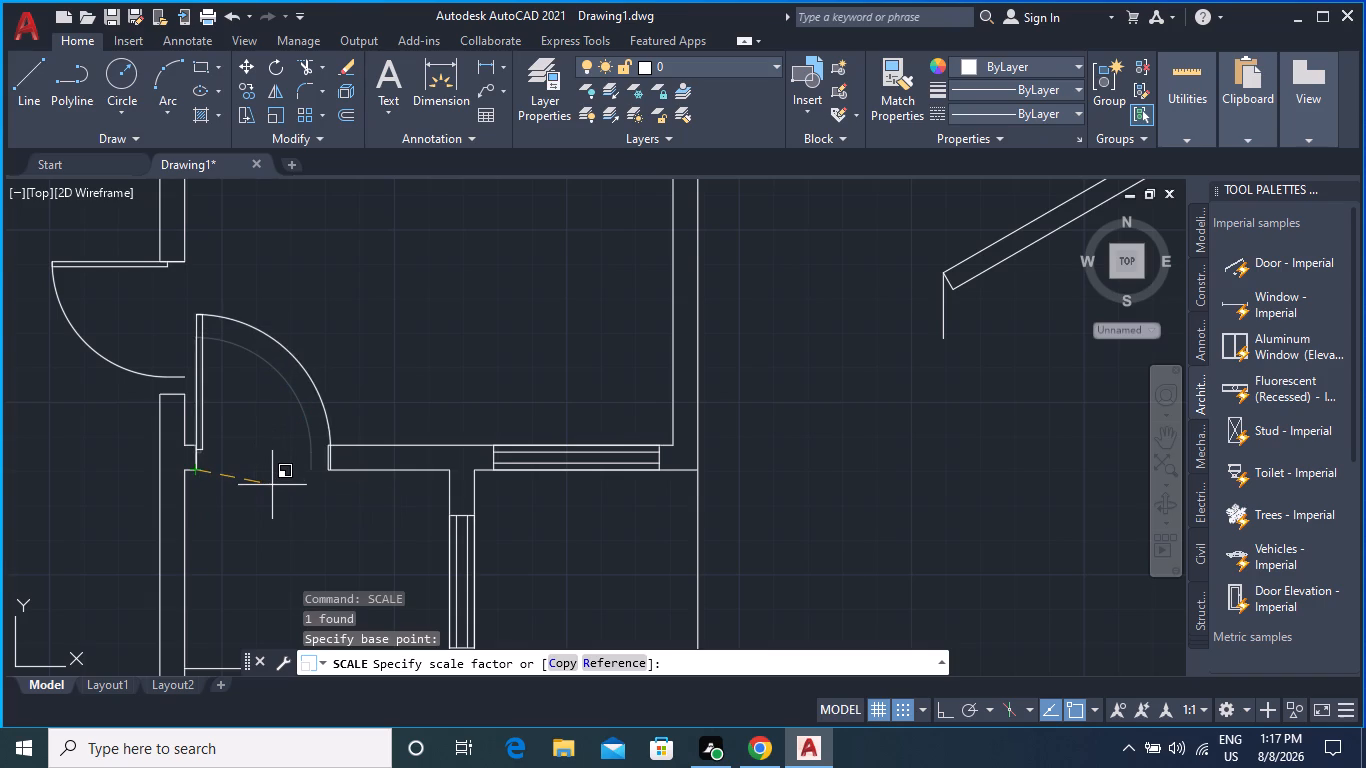
click(270, 487)
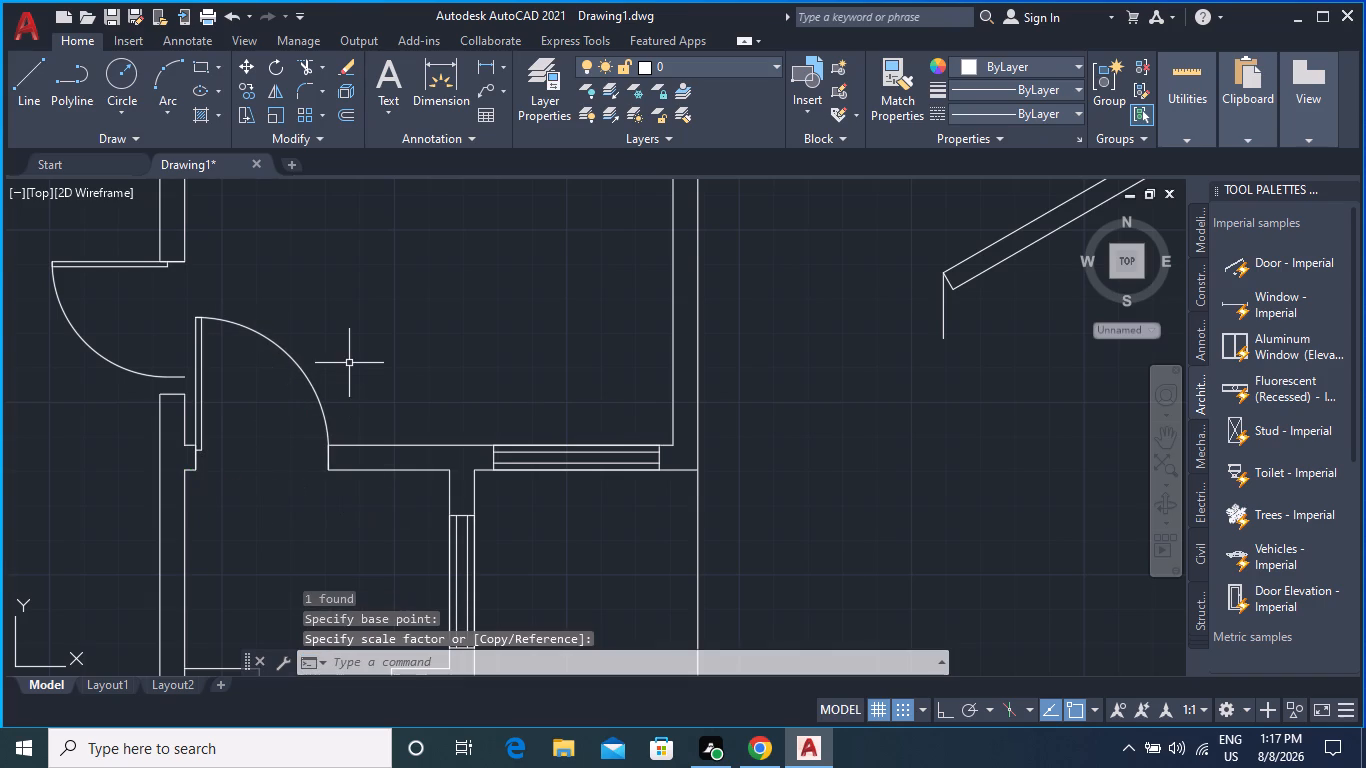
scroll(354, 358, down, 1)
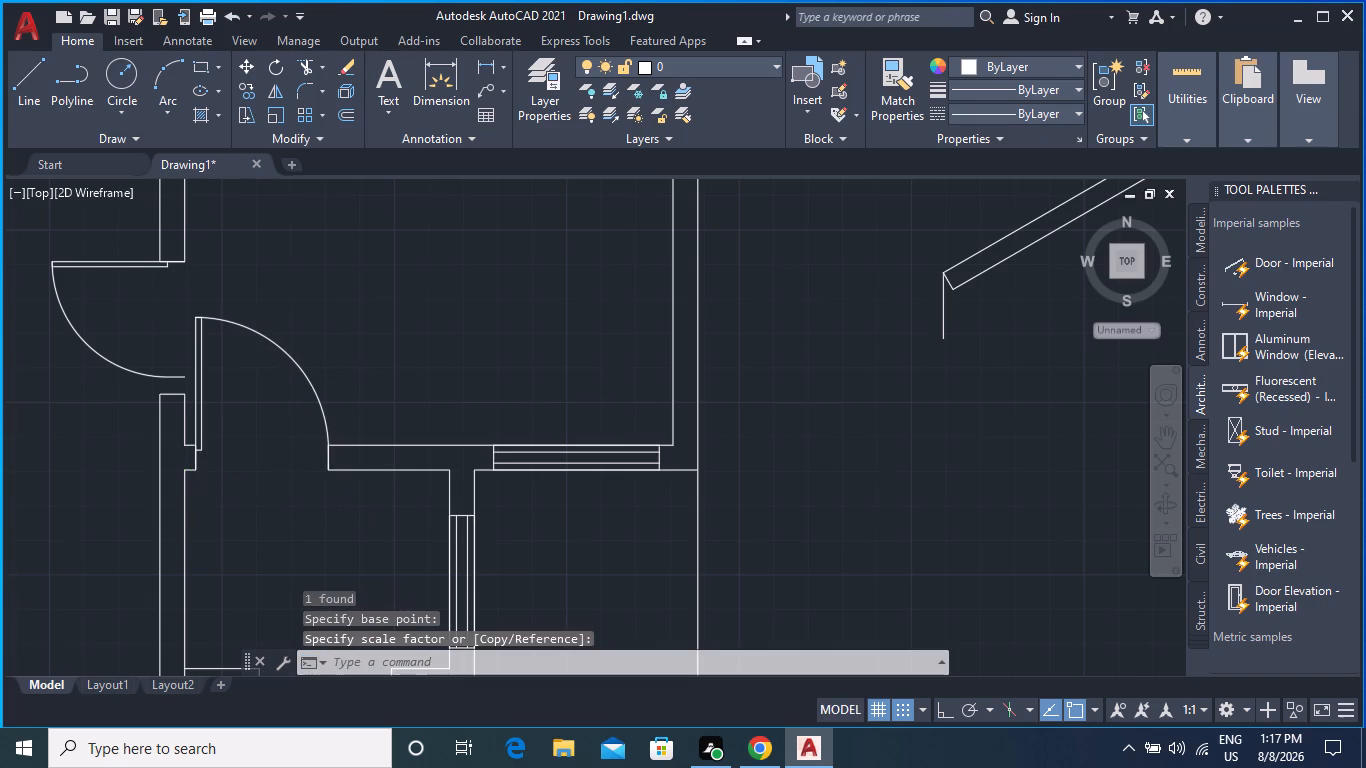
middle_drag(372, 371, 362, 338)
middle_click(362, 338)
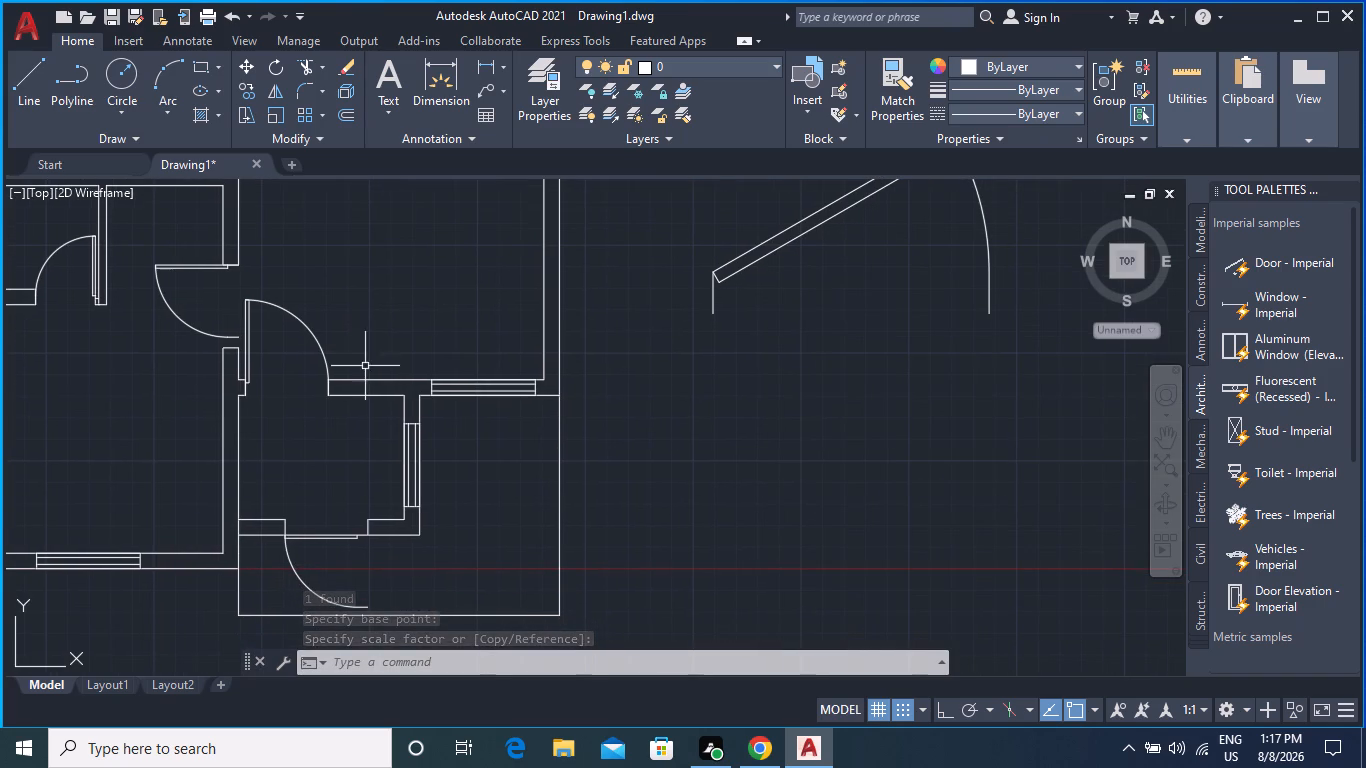
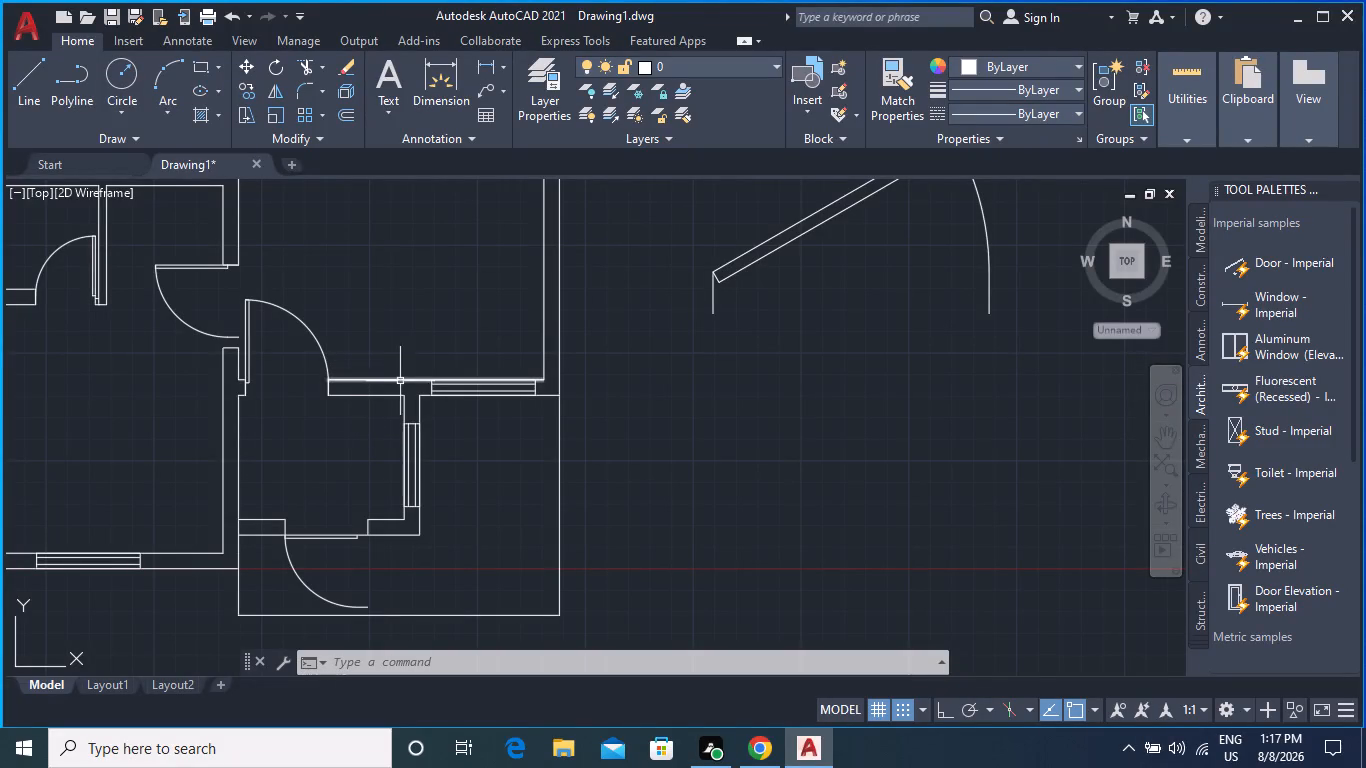
Rotate the porch entrance door 270° about its frame end at the wall corner so it opens into the entry room.
middle_drag(355, 494, 331, 371)
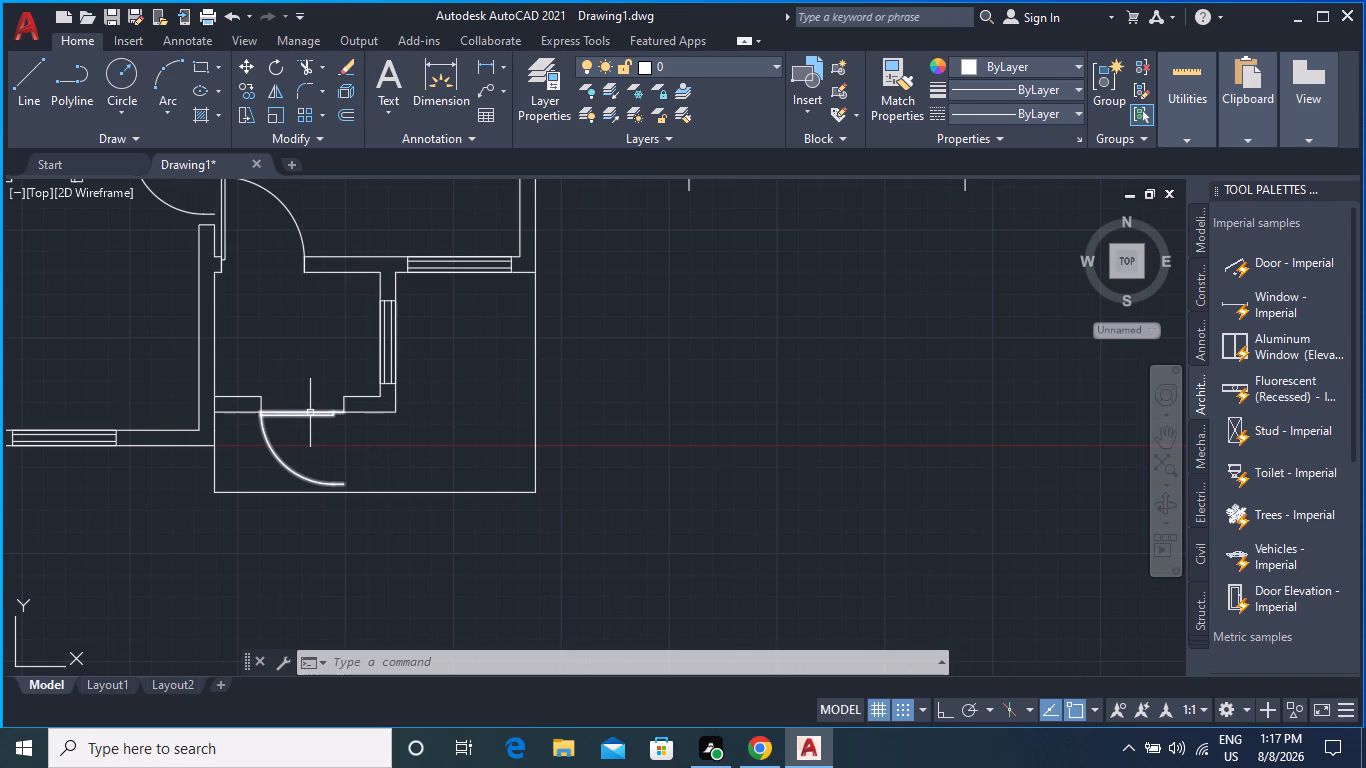
click(310, 415)
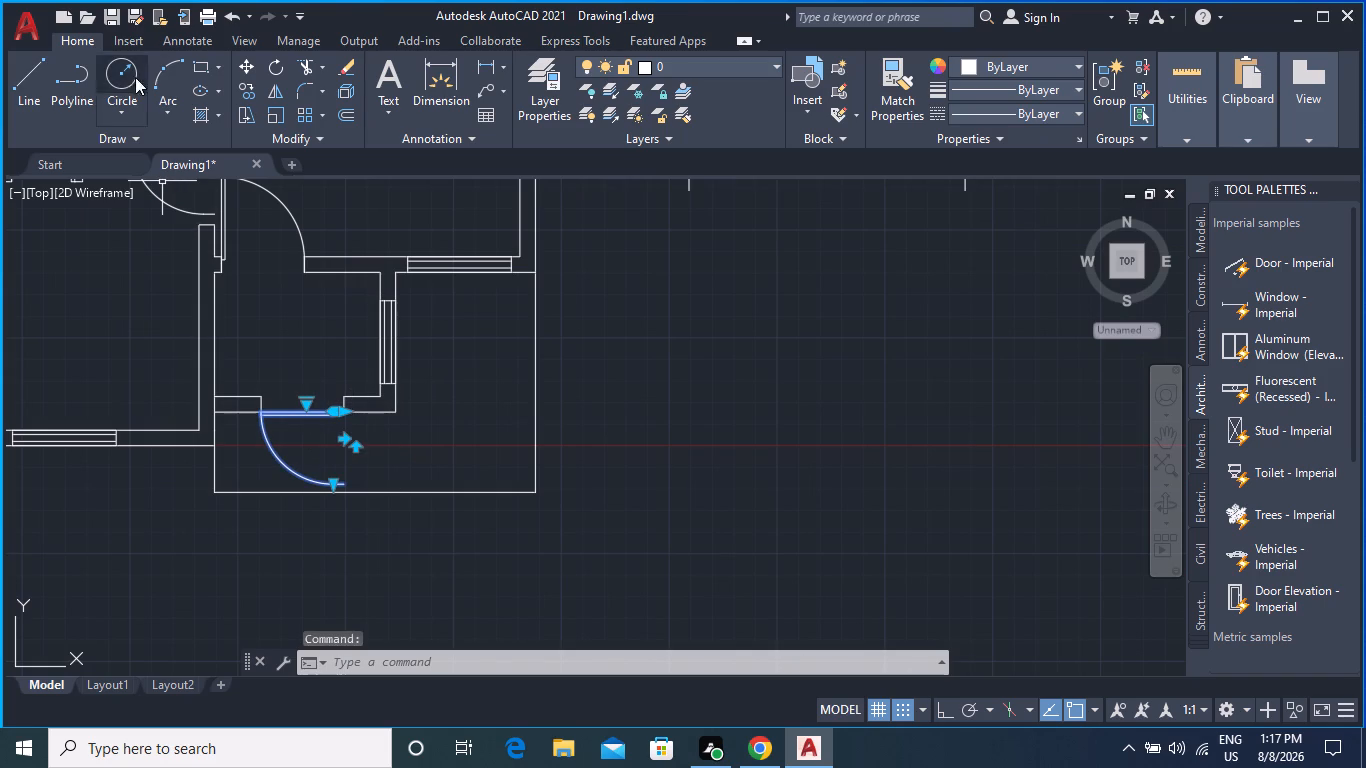
click(266, 61)
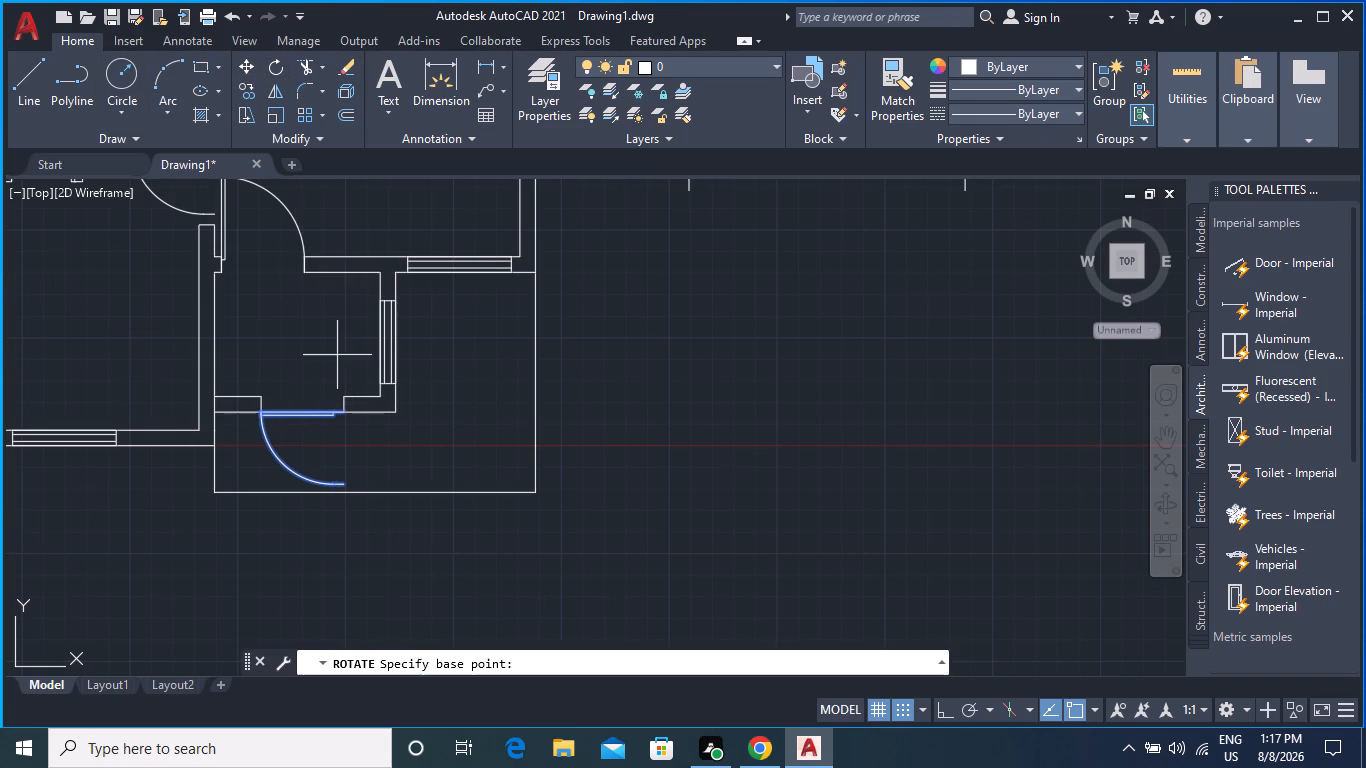
click(348, 418)
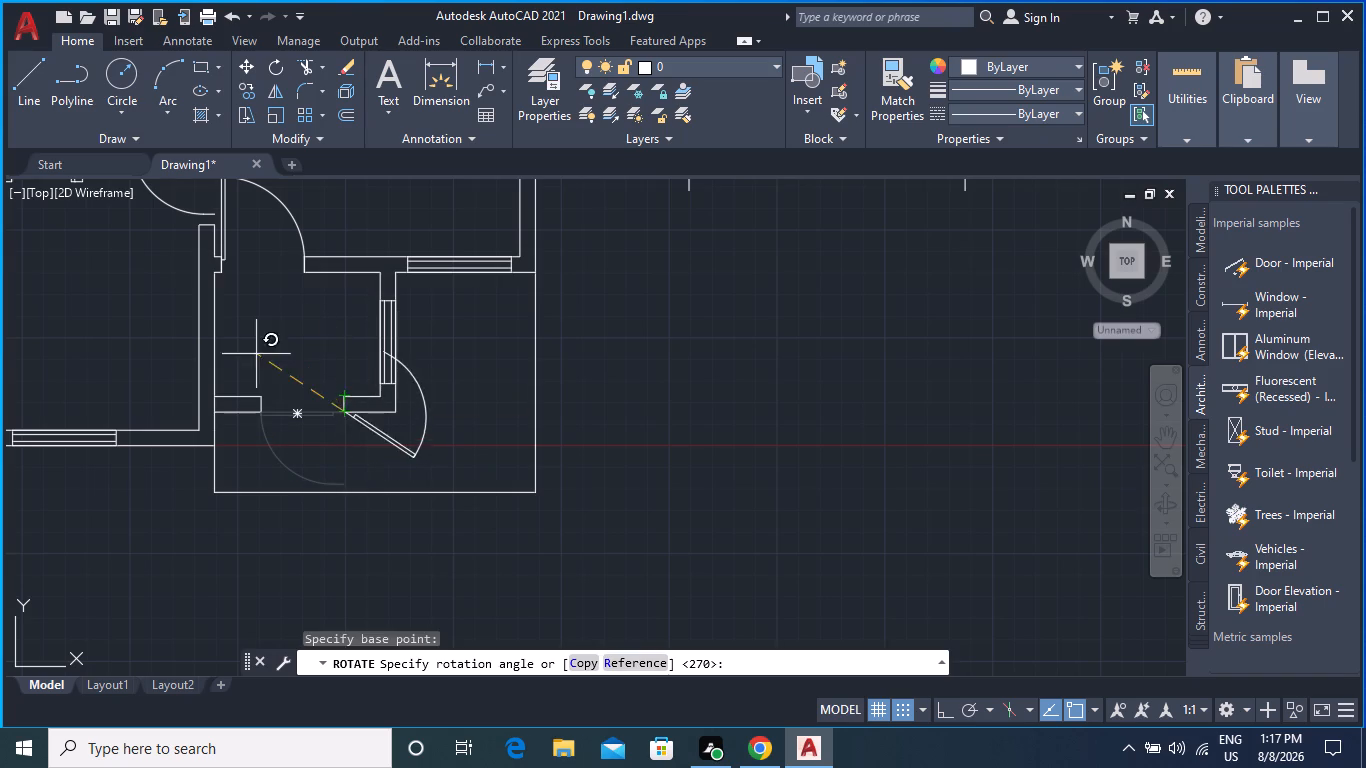
click(342, 496)
key(Escape)
key(Escape)
key(Escape)
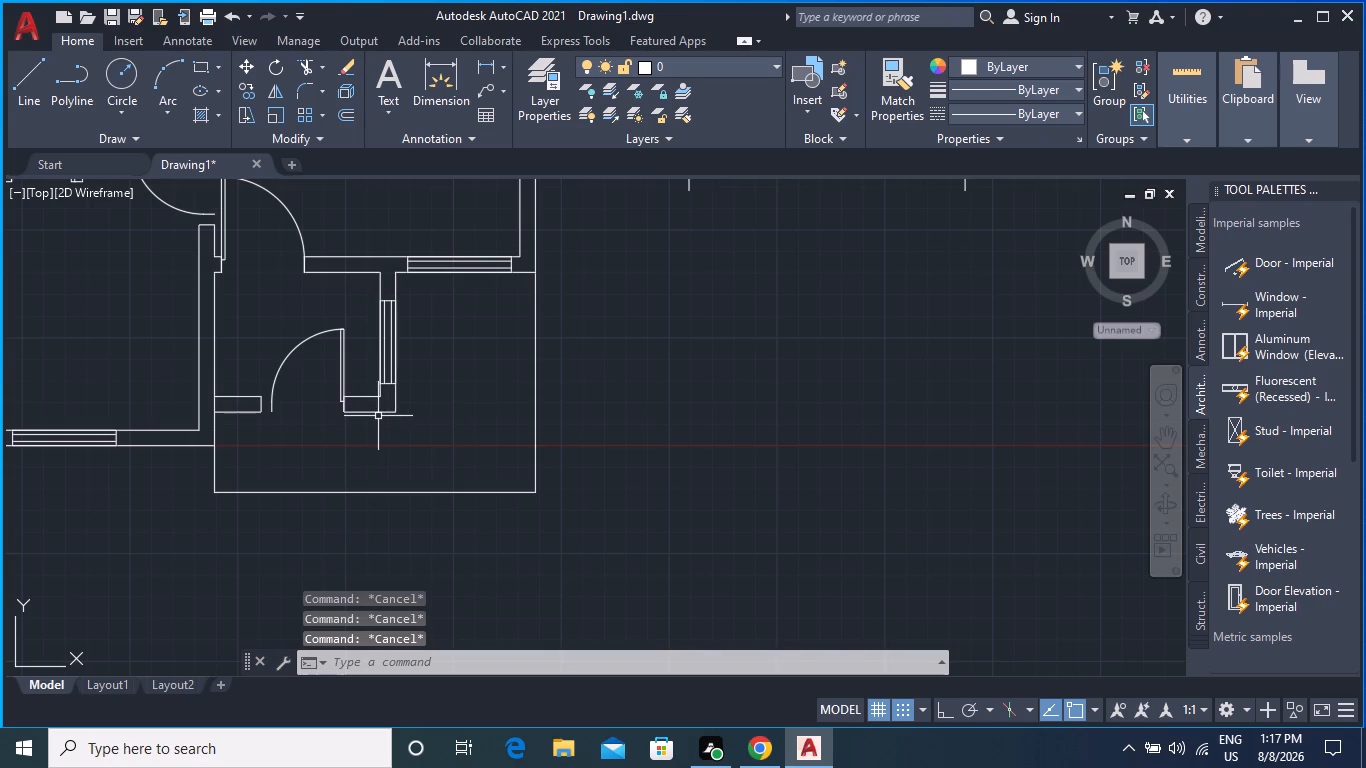
Scale the rotated entrance door up about its hinge-side frame end at the wall corner until it spans the opening.
scroll(349, 413, up, 1)
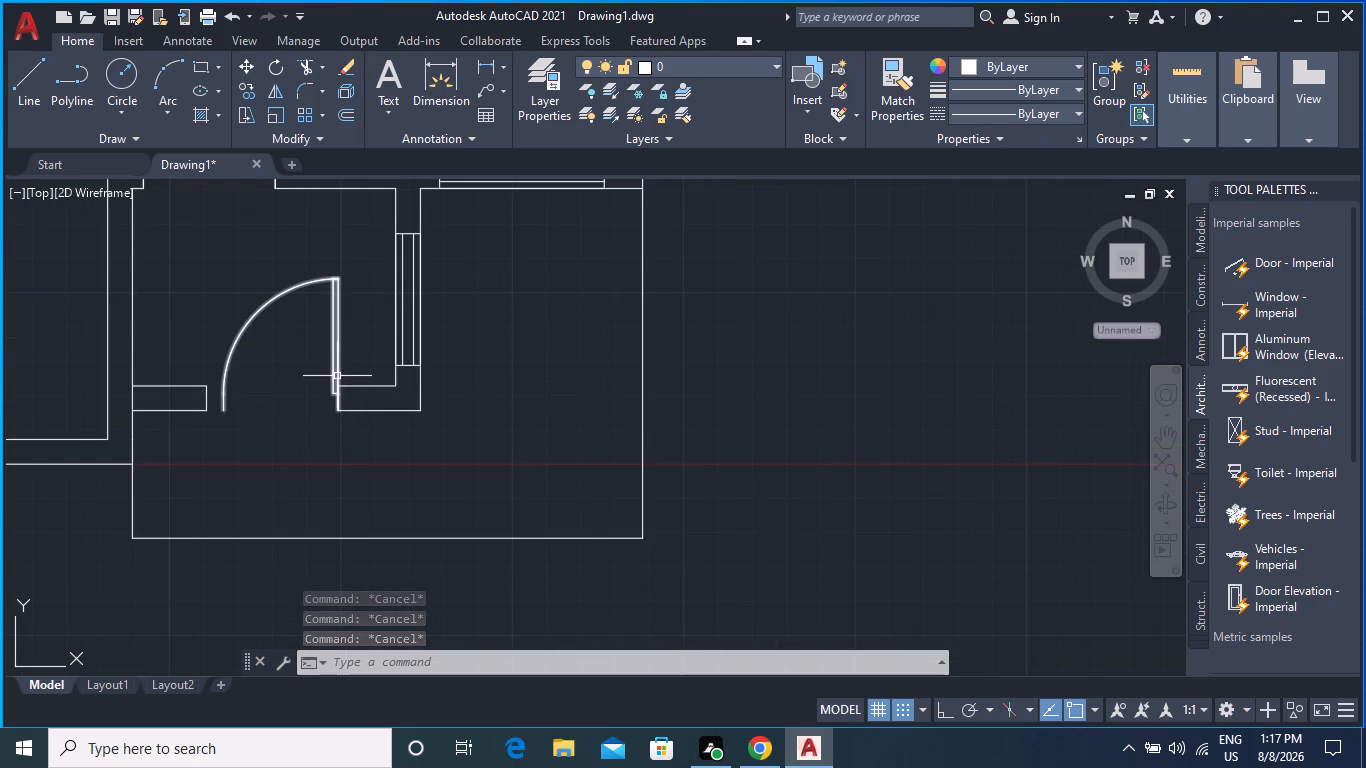
click(337, 375)
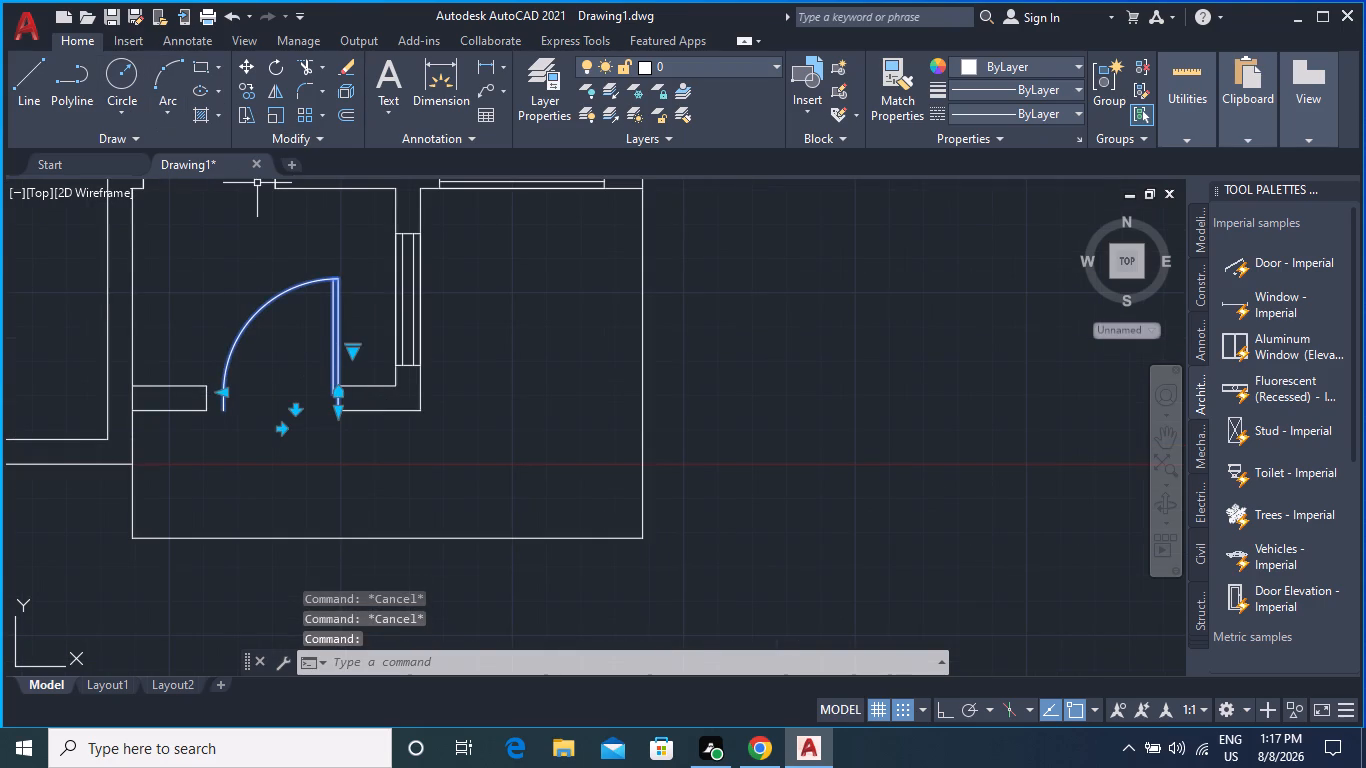
text(scale)
key(Return)
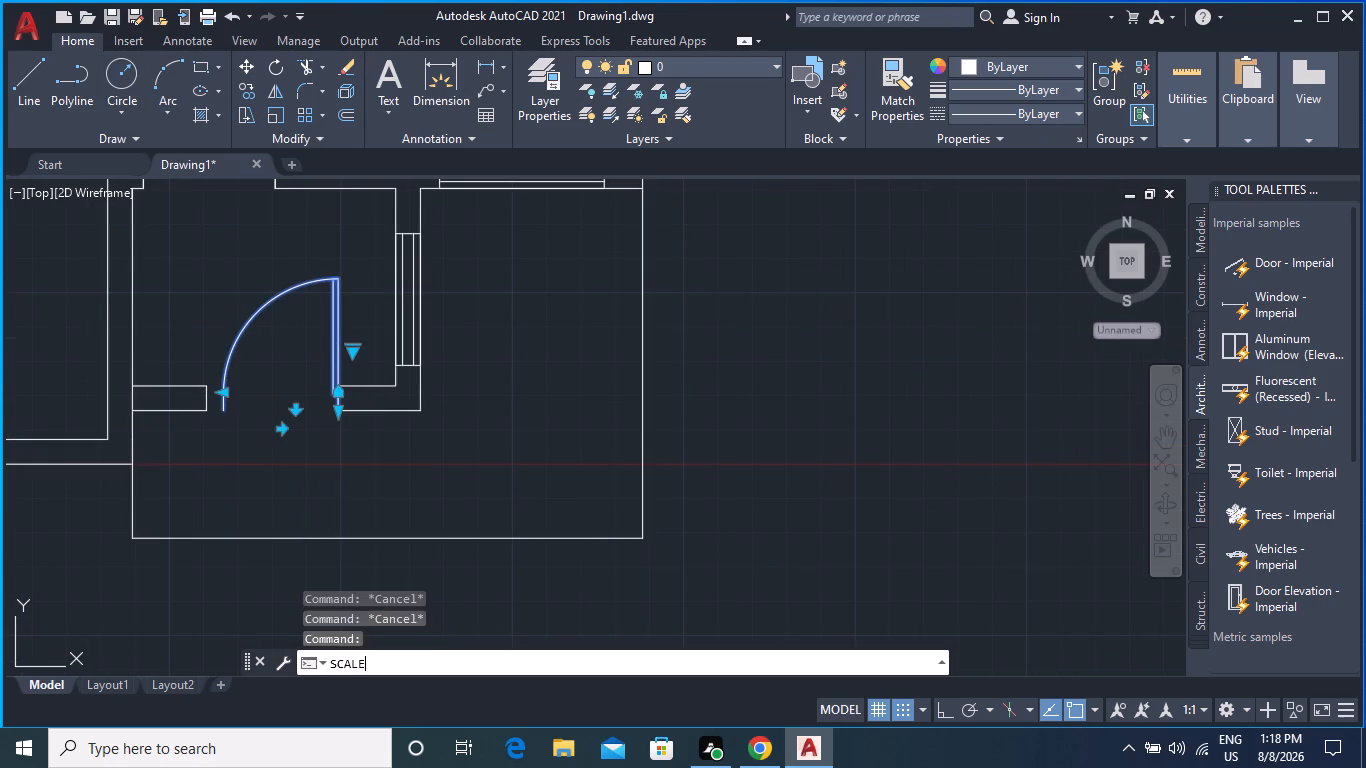
click(343, 415)
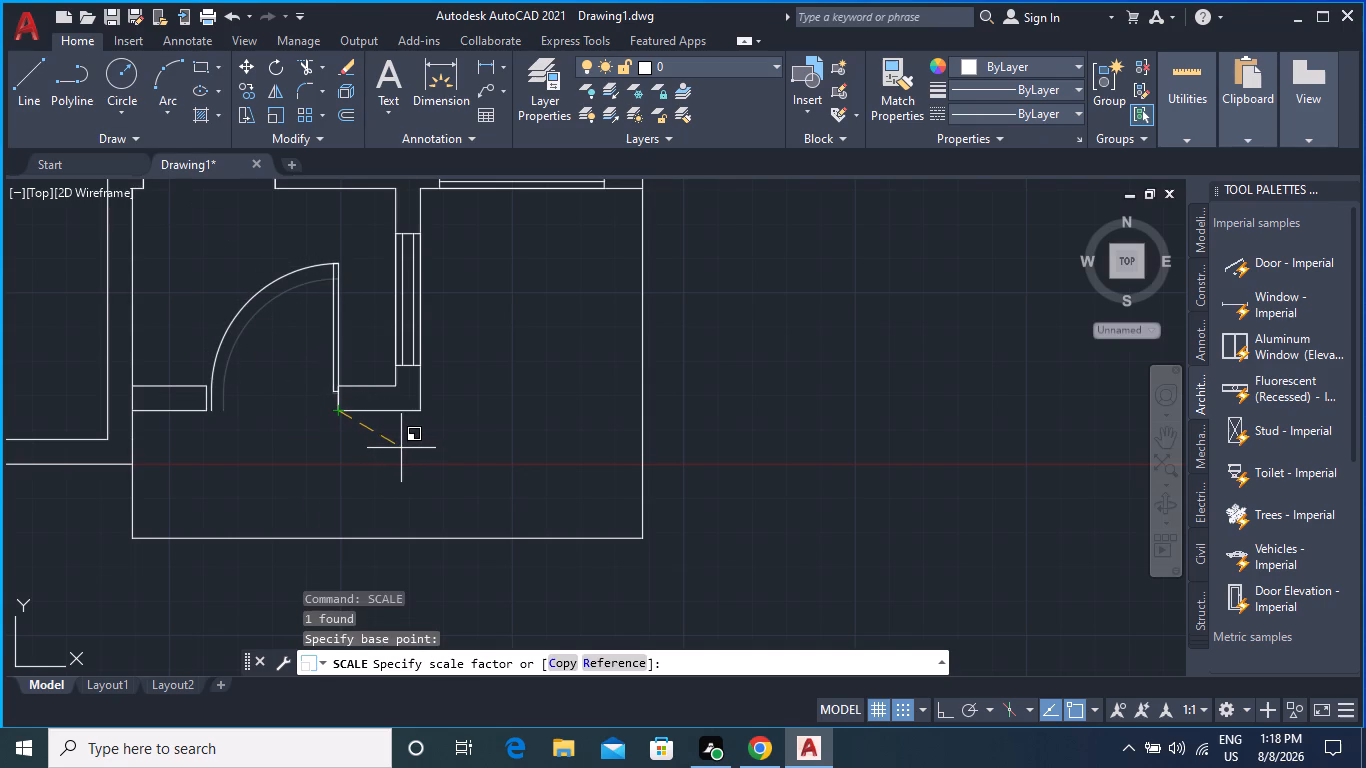
click(402, 450)
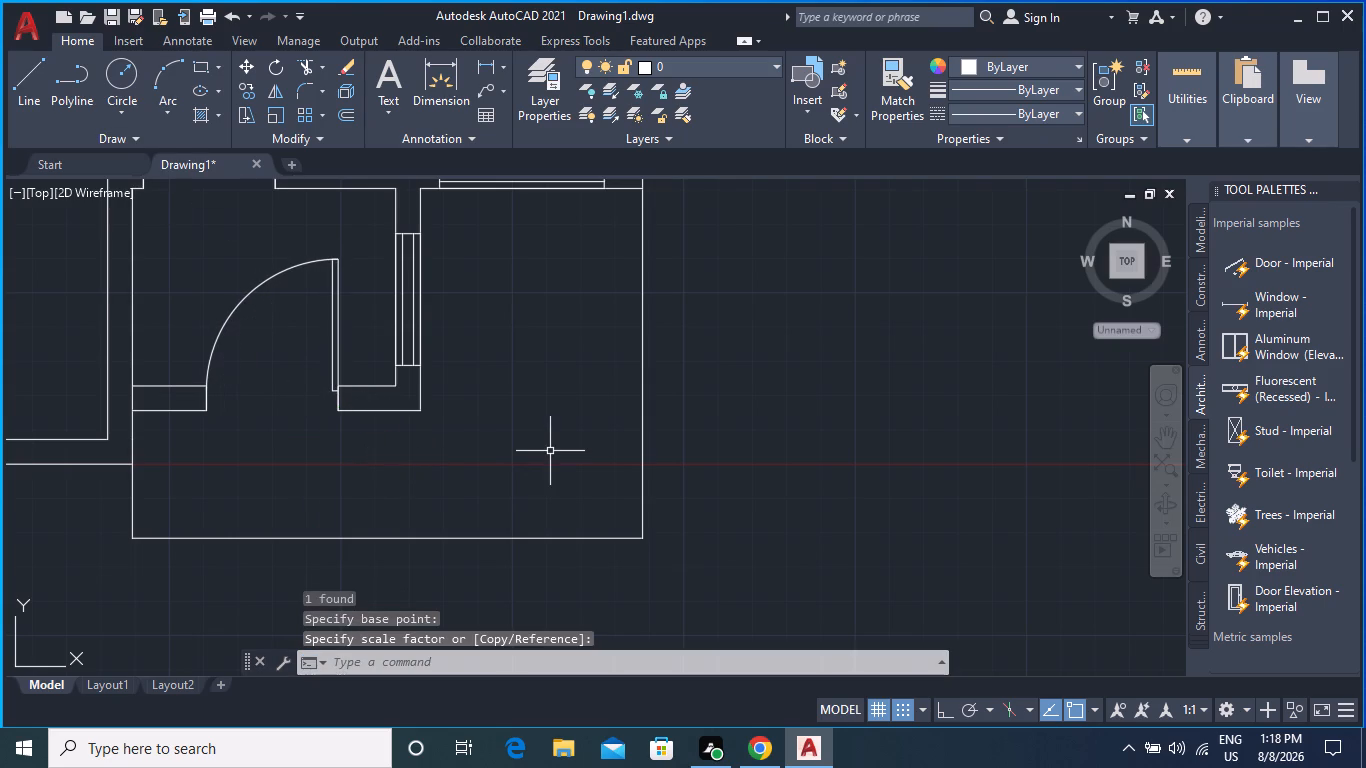
key(Escape)
key(Escape)
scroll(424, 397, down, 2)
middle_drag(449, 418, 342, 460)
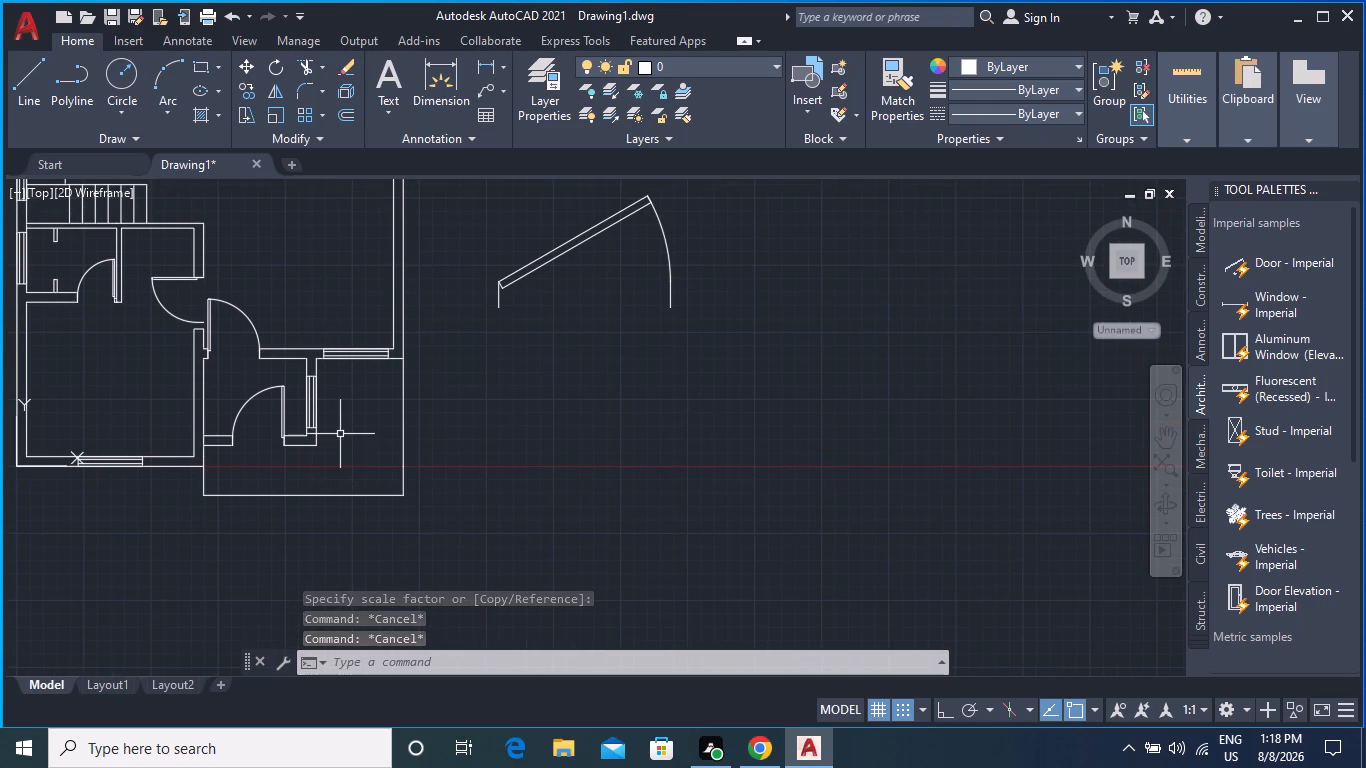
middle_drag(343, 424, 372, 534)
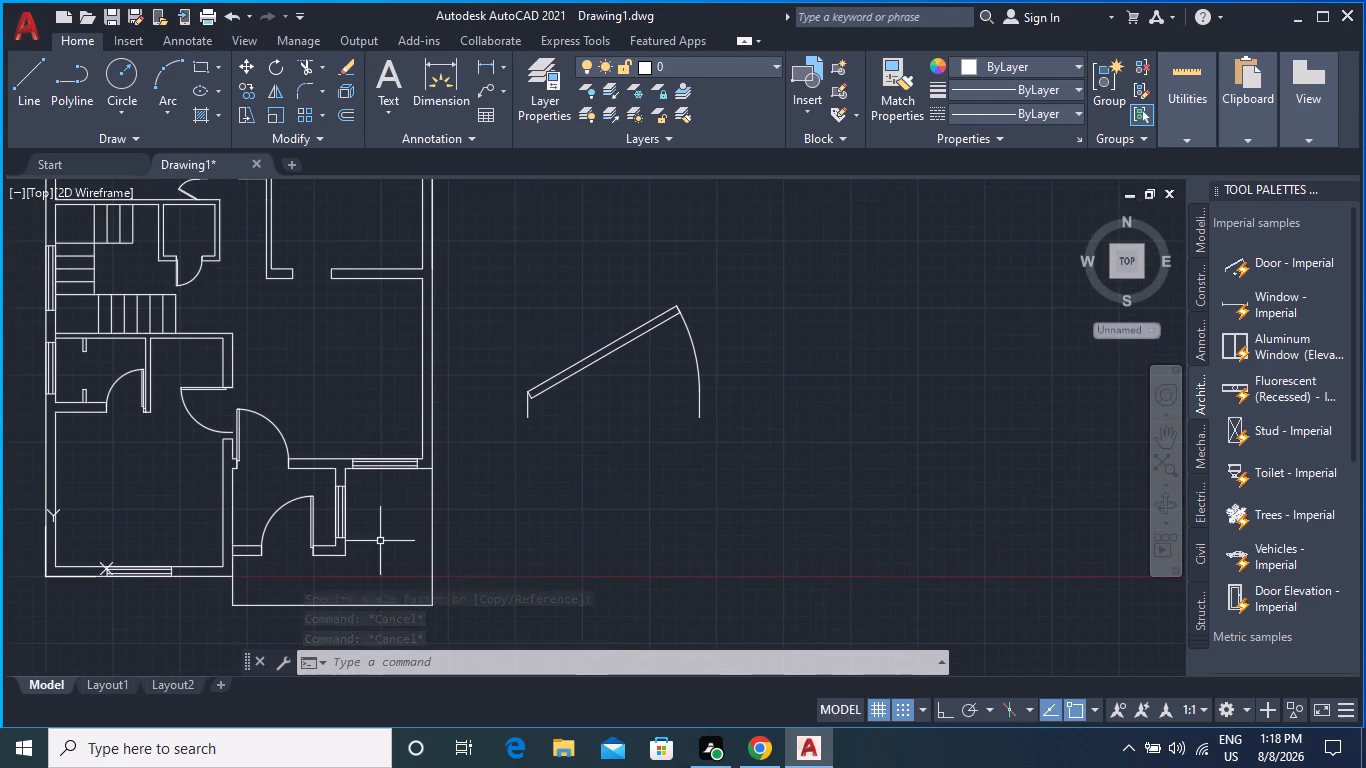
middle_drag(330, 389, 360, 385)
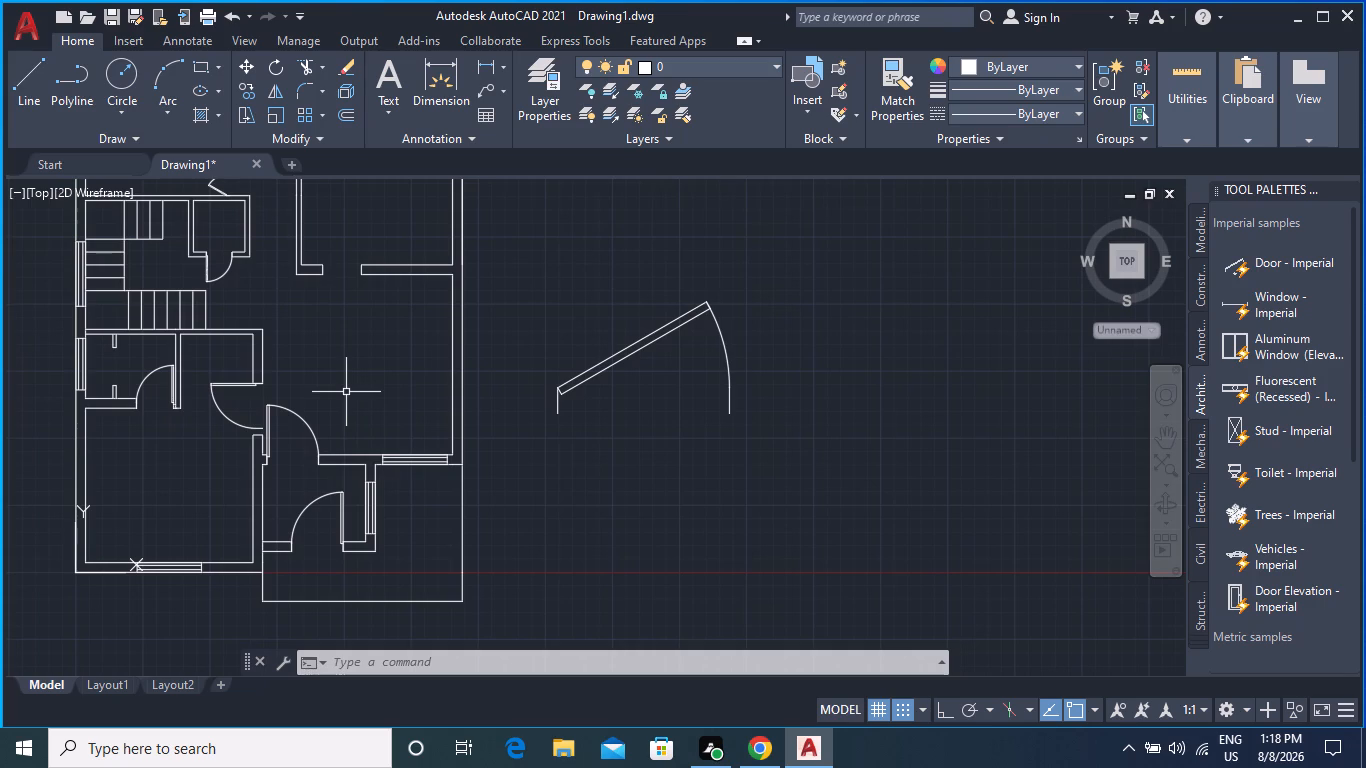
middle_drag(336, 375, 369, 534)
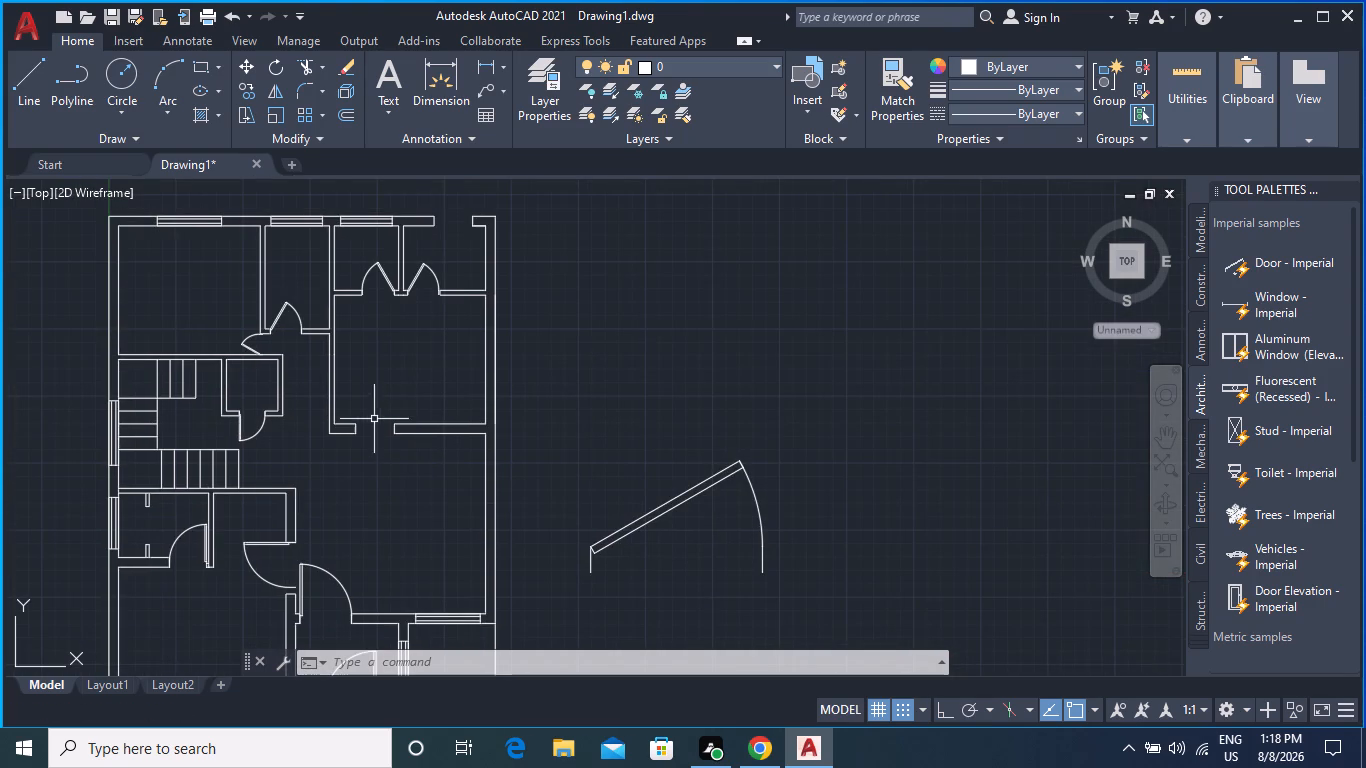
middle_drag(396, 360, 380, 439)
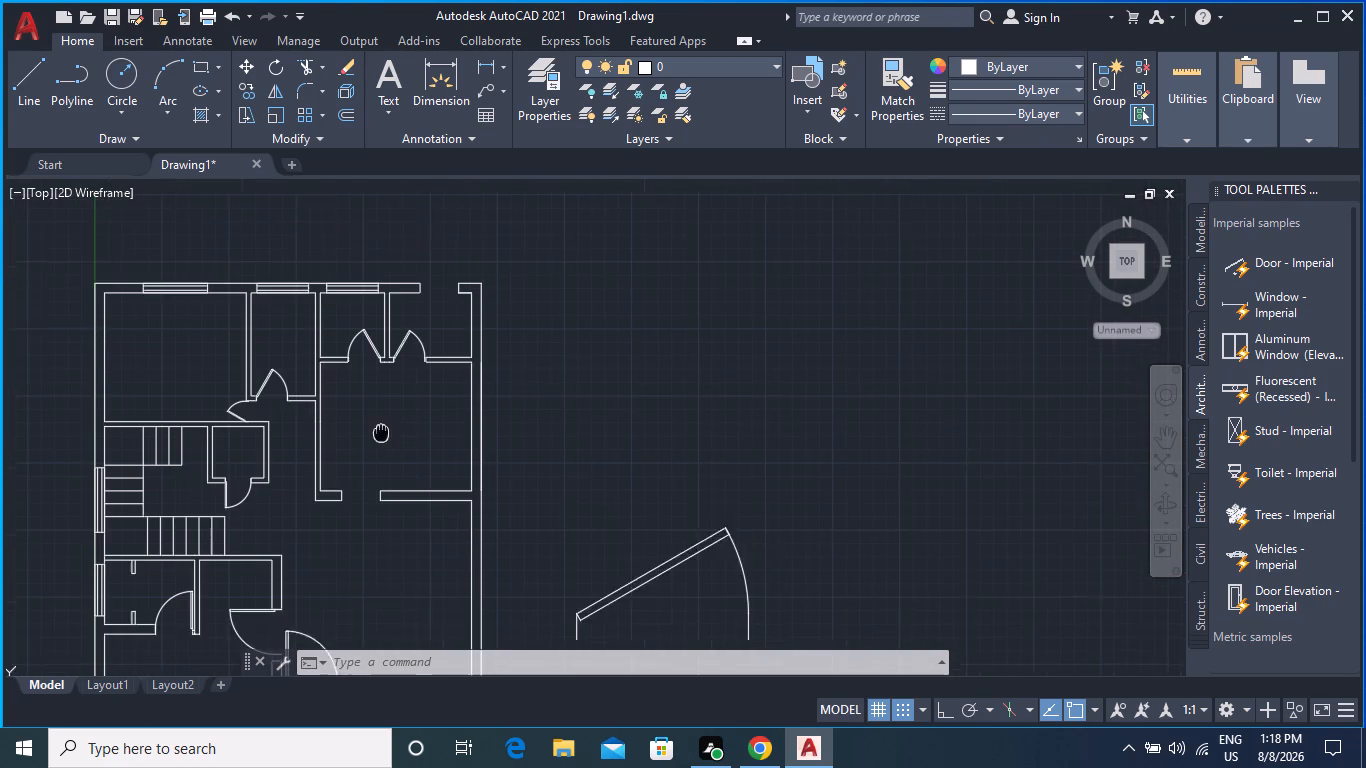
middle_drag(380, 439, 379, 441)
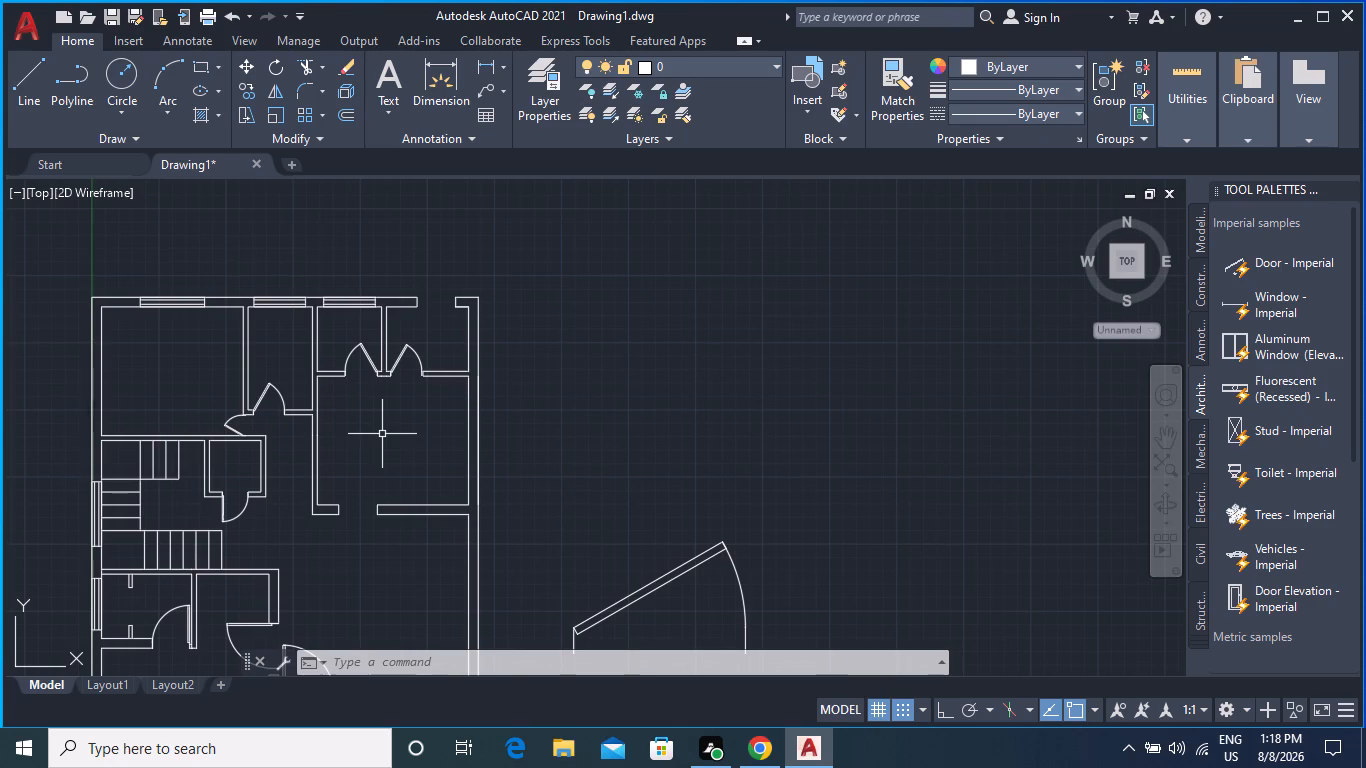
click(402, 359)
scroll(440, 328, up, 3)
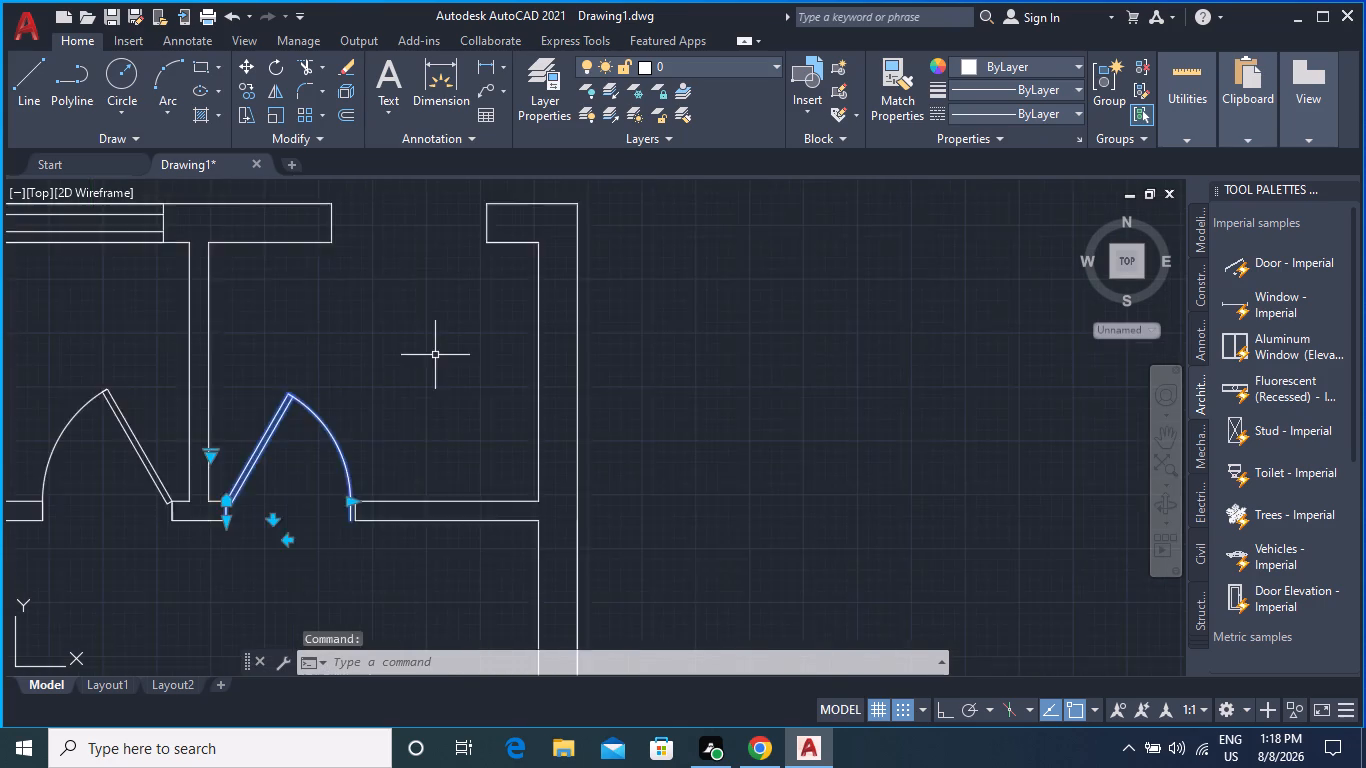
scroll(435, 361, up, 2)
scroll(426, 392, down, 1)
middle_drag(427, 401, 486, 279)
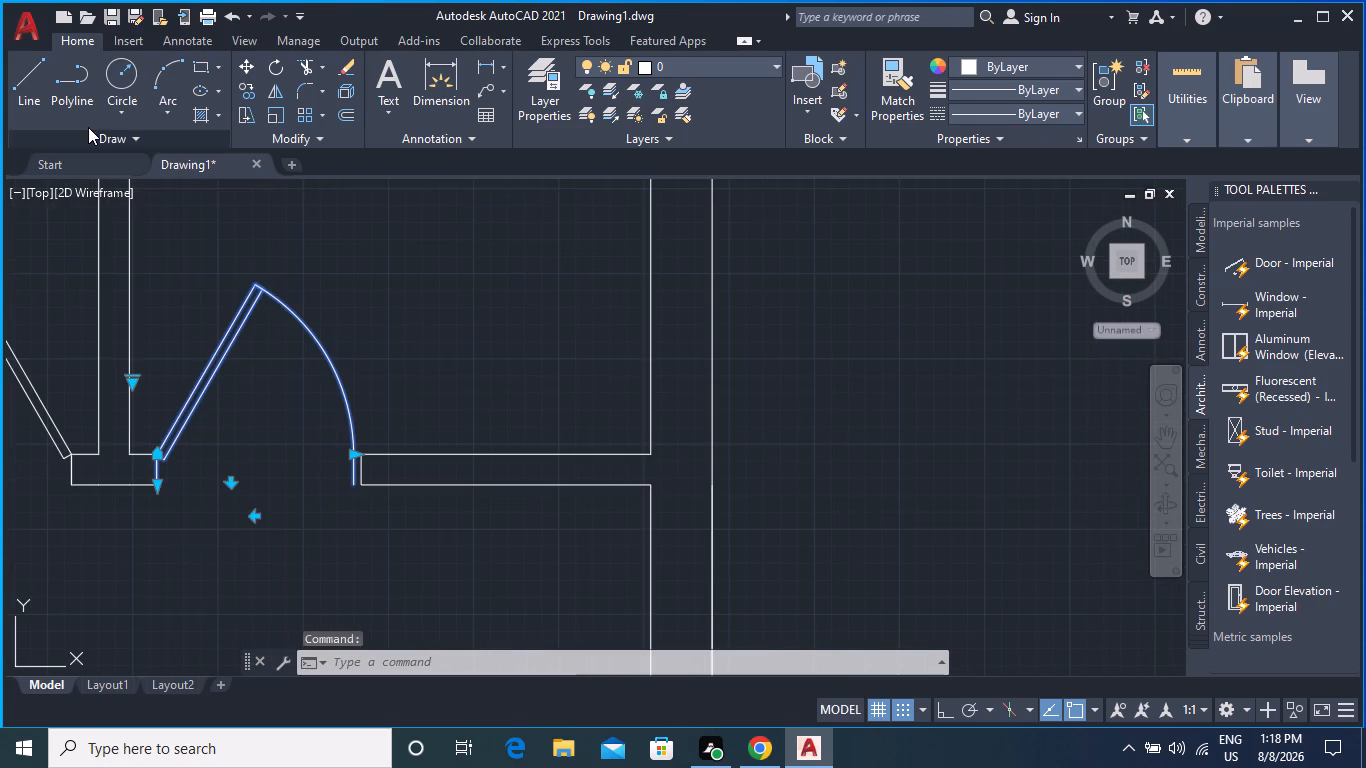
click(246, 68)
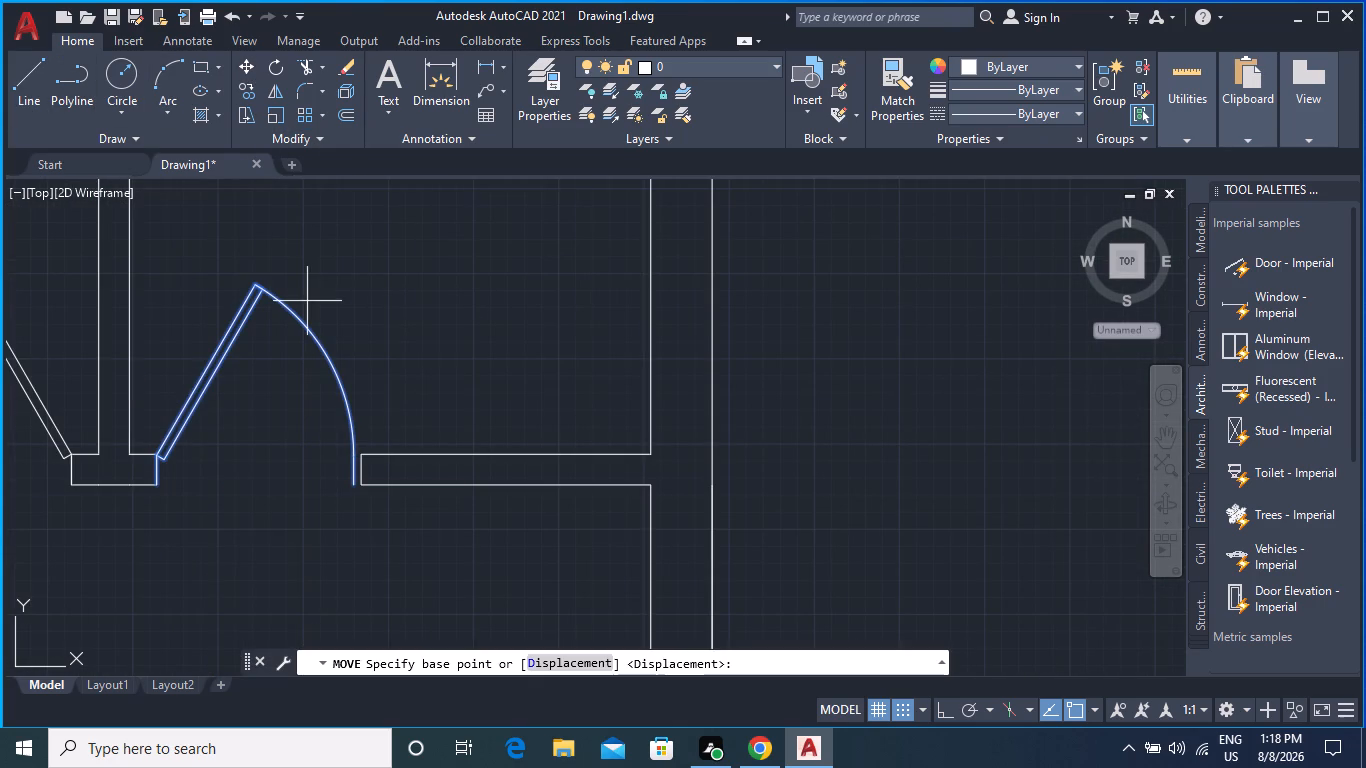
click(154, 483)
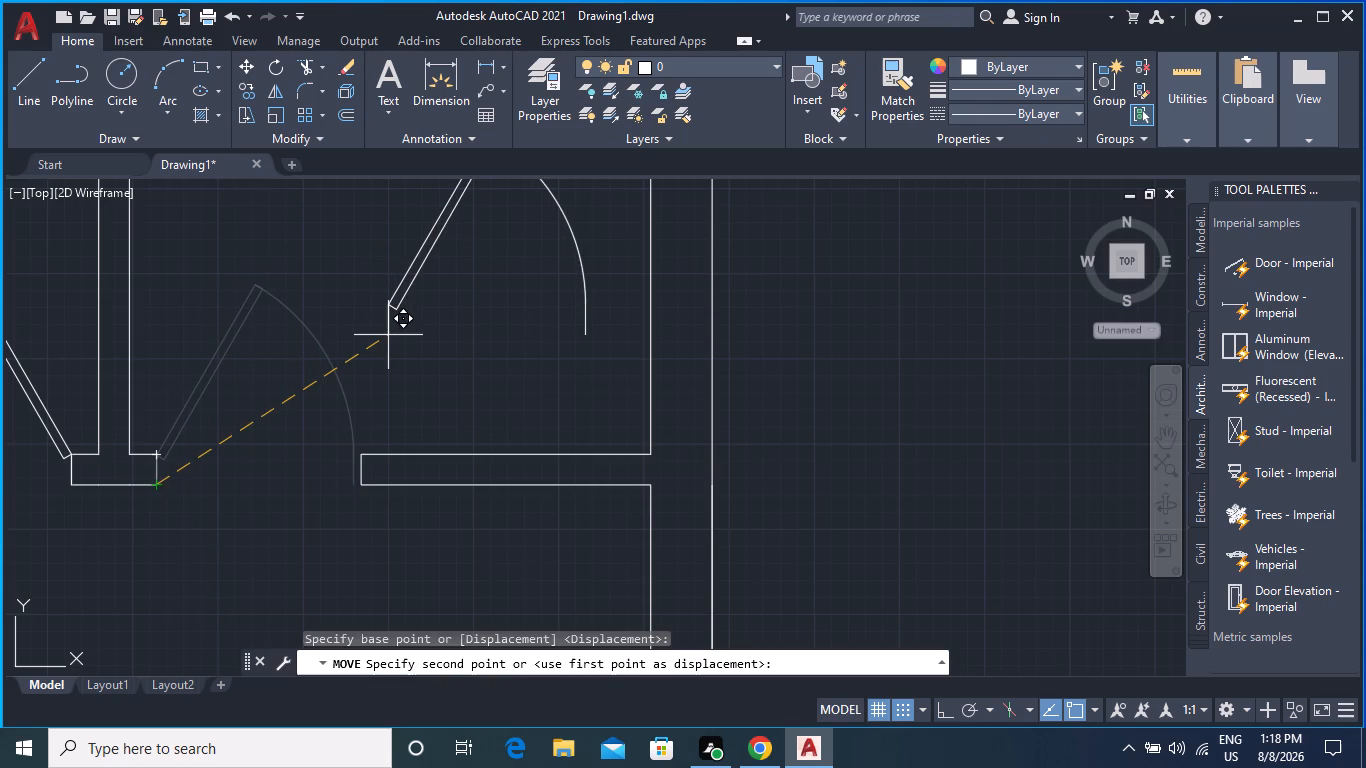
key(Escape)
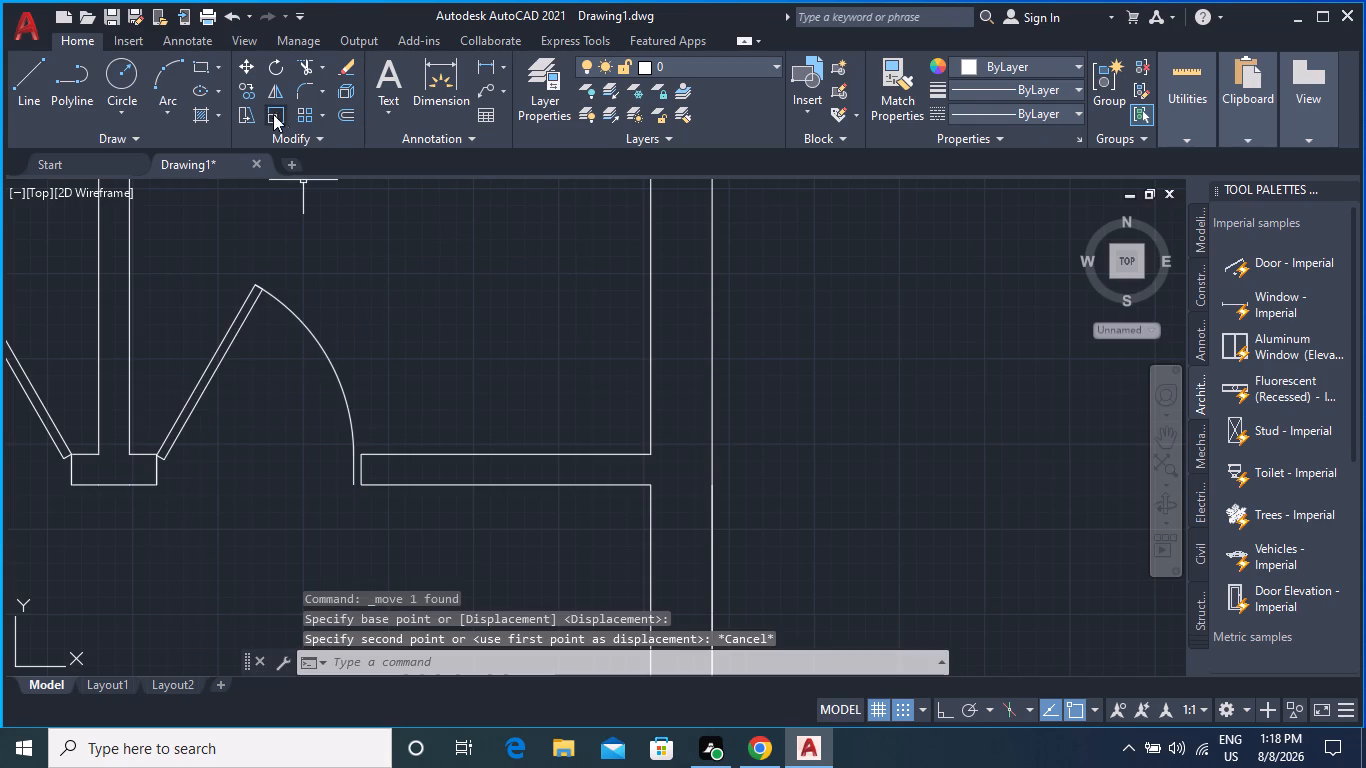
Copy the door of the plan's upper-right small room from its lower hinge-side frame end to the inner corner of the top exterior wall opening.
click(251, 87)
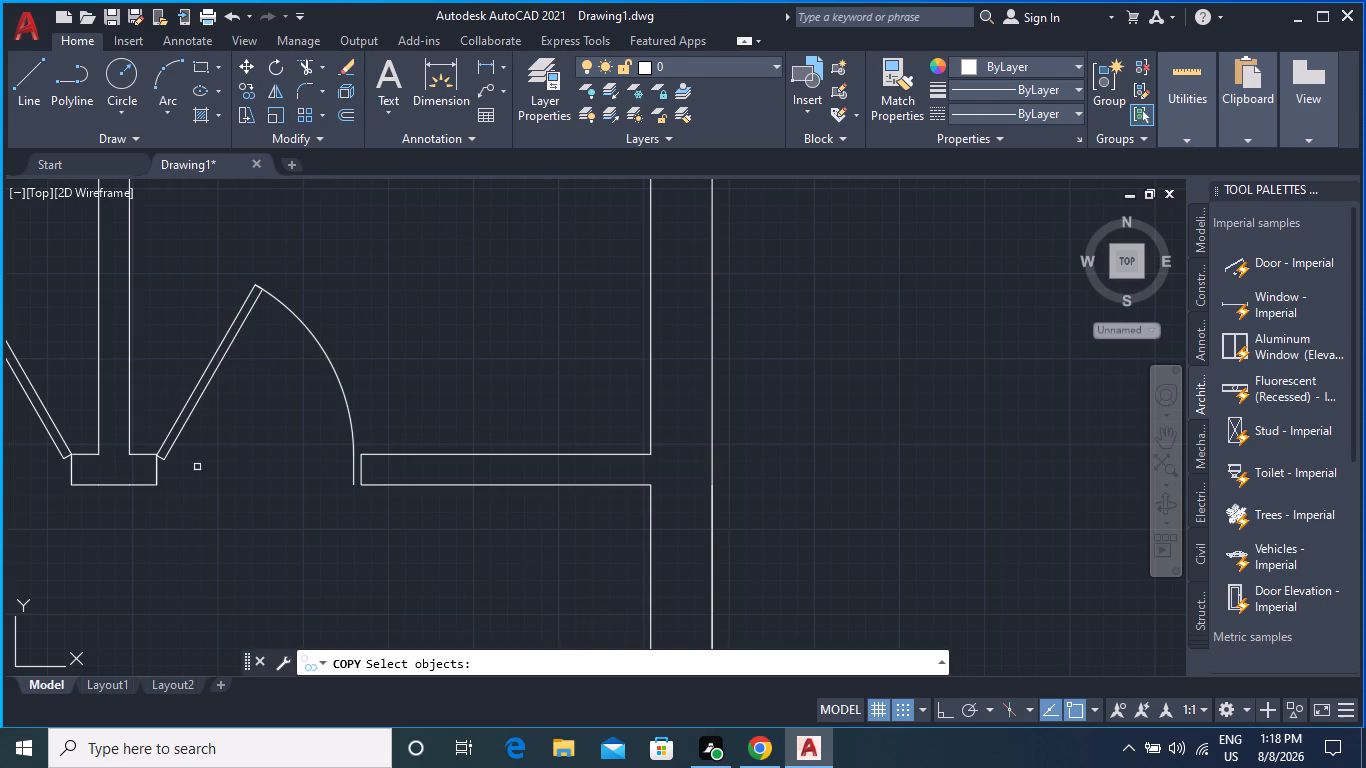
click(179, 438)
click(241, 88)
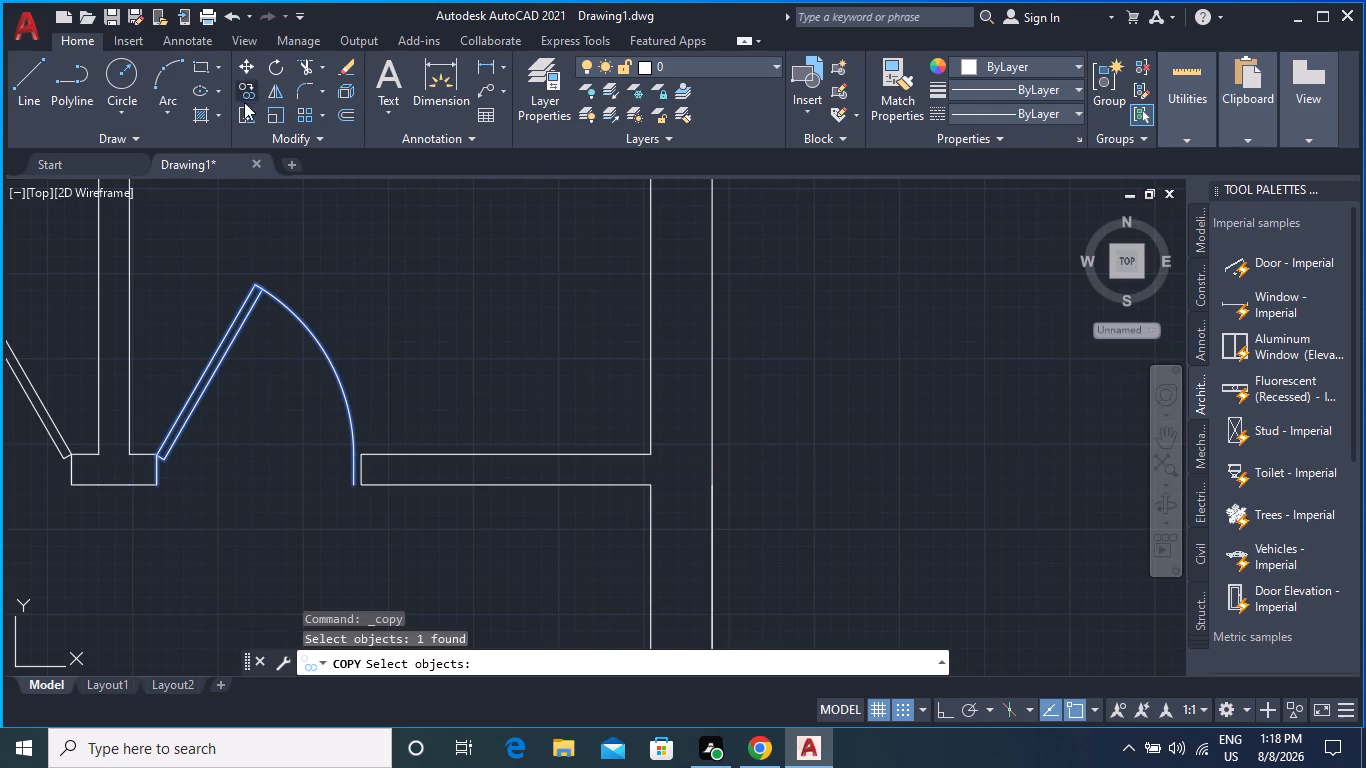
click(169, 447)
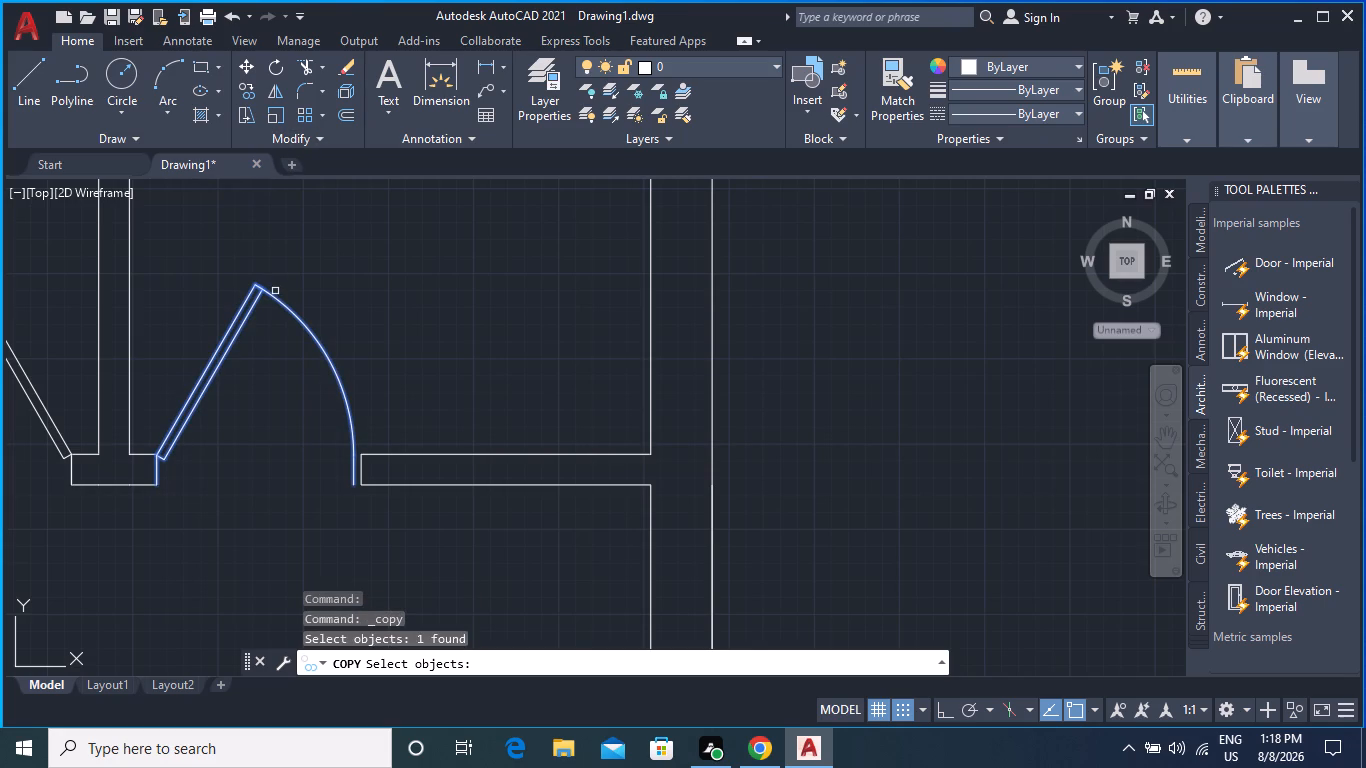
key(Return)
click(153, 481)
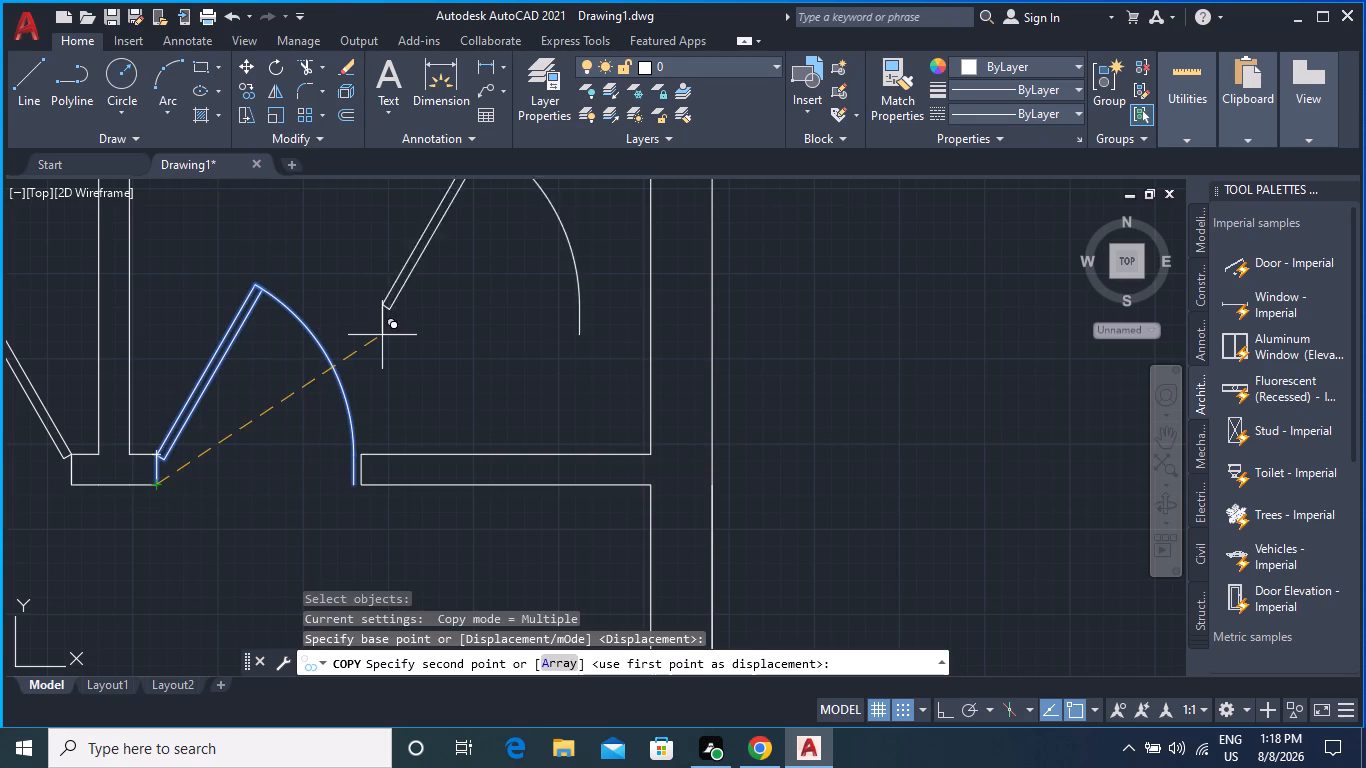
middle_drag(406, 322, 256, 554)
scroll(326, 426, down, 1)
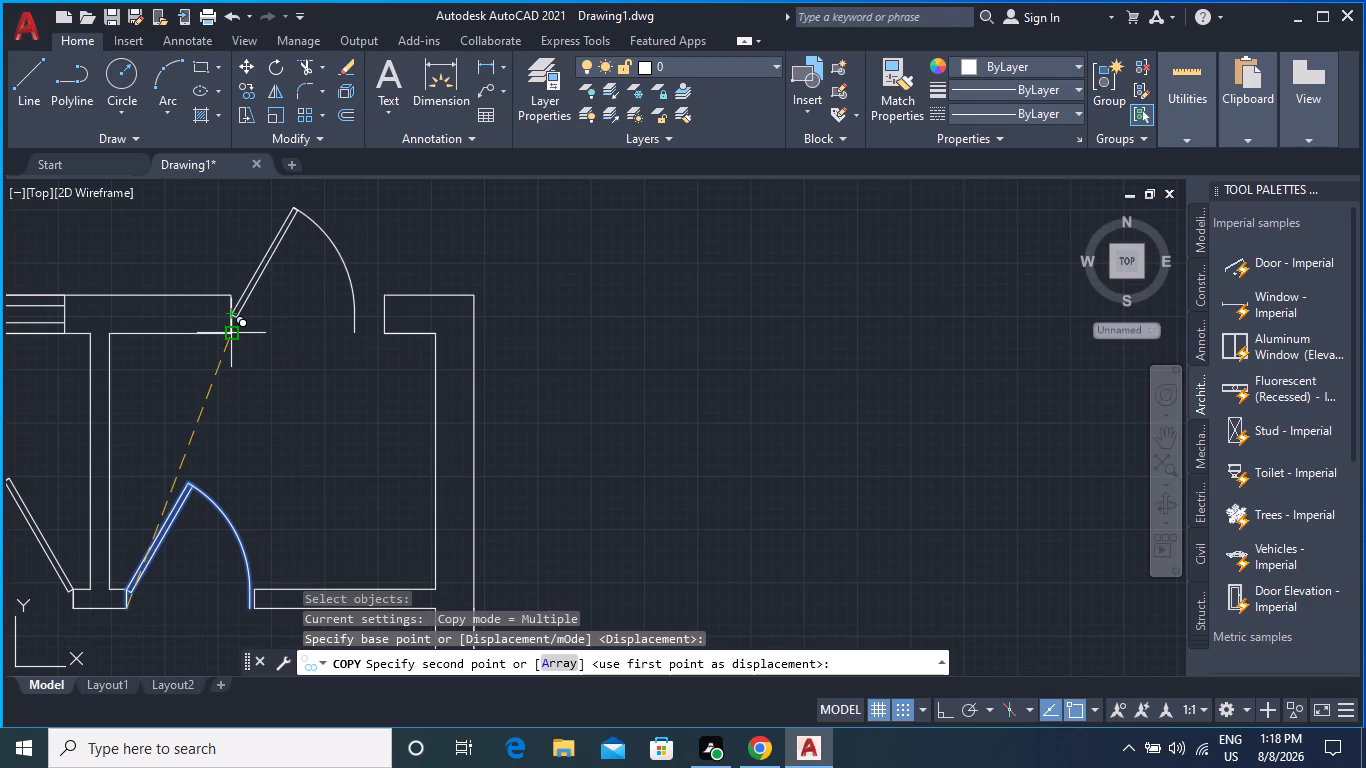
click(237, 334)
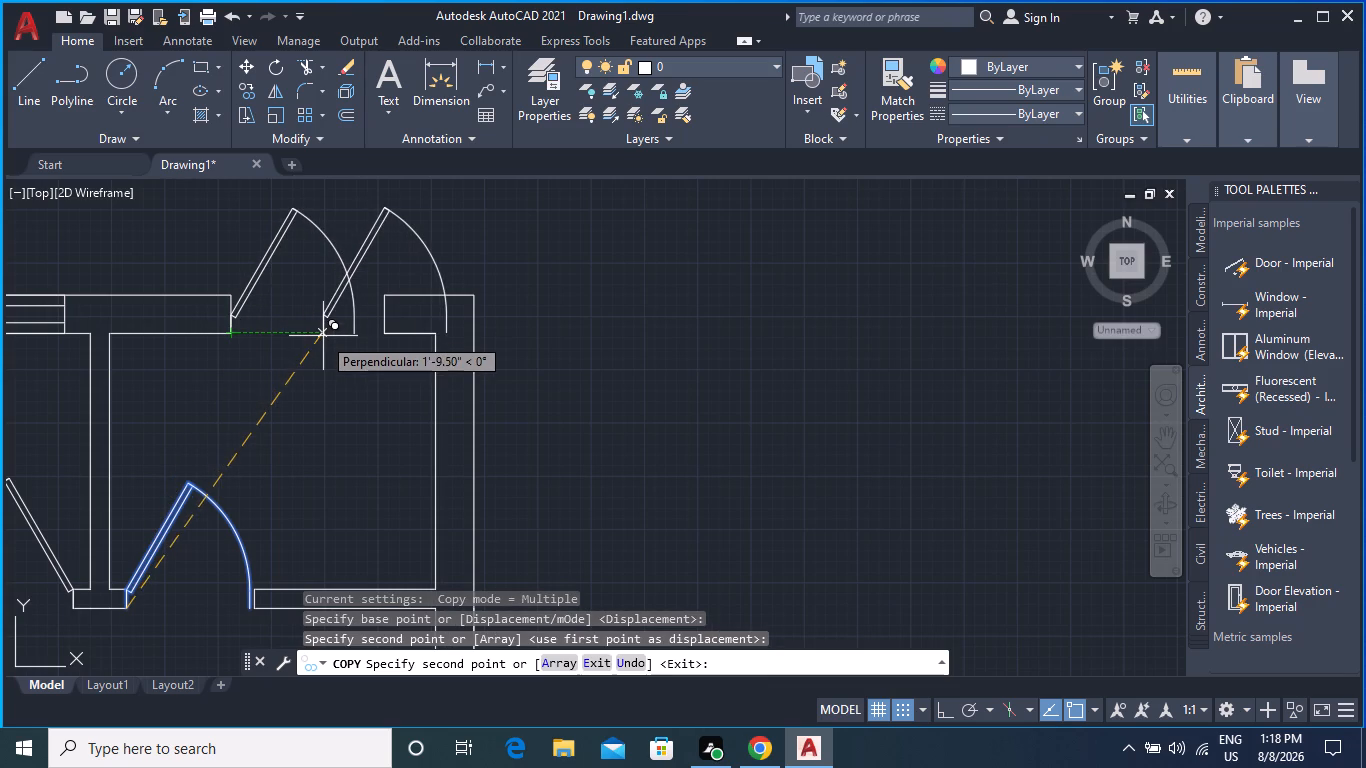
key(Escape)
key(Escape)
key(Escape)
key(Escape)
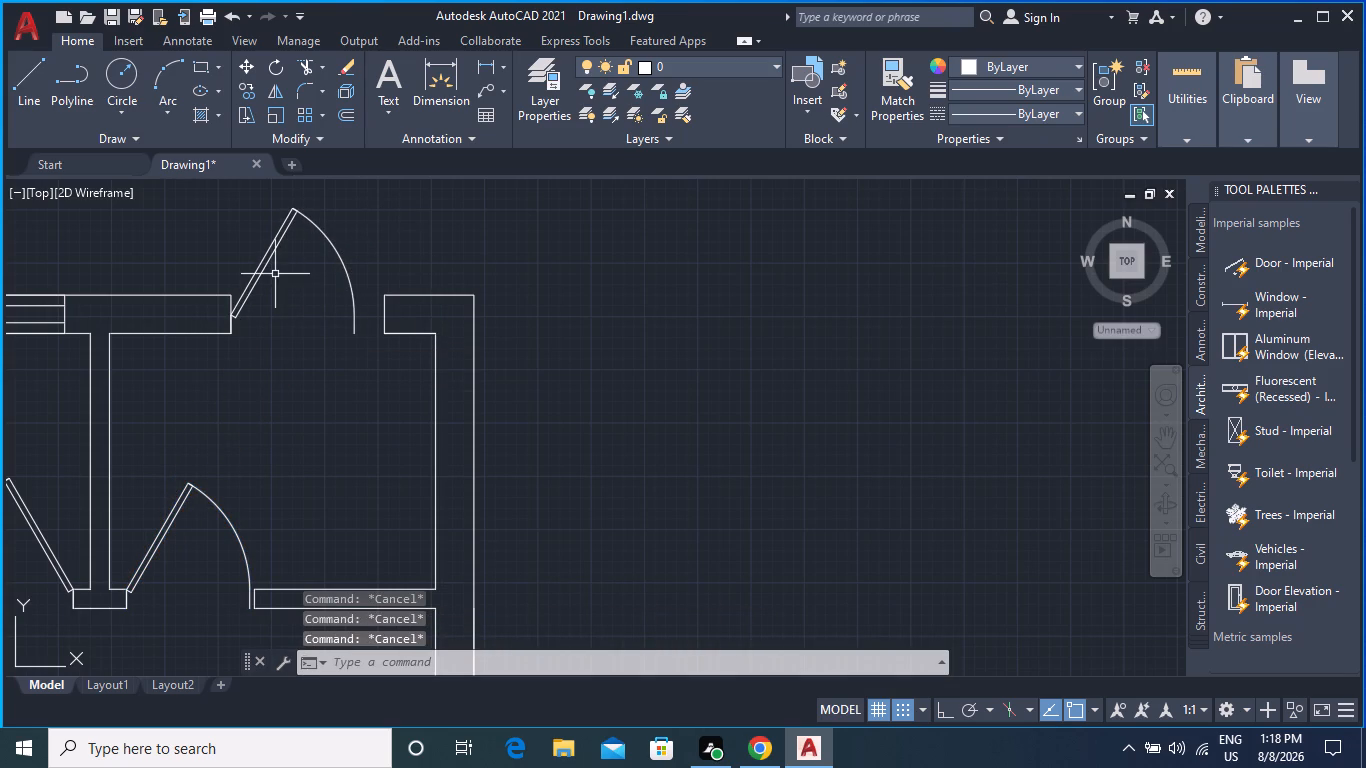
Scale the copied door up about its lower hinge-side frame end until it spans the top exterior wall opening.
click(268, 264)
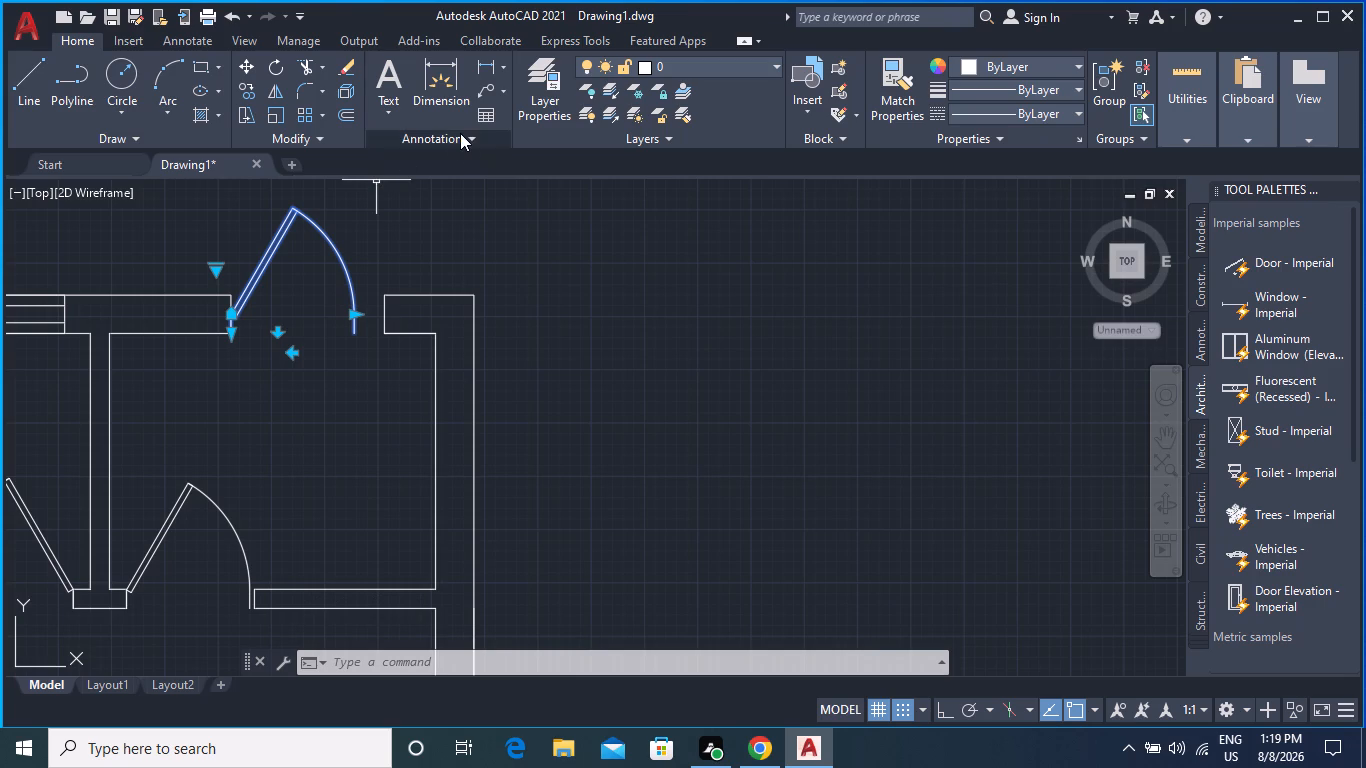
text(scale)
key(Return)
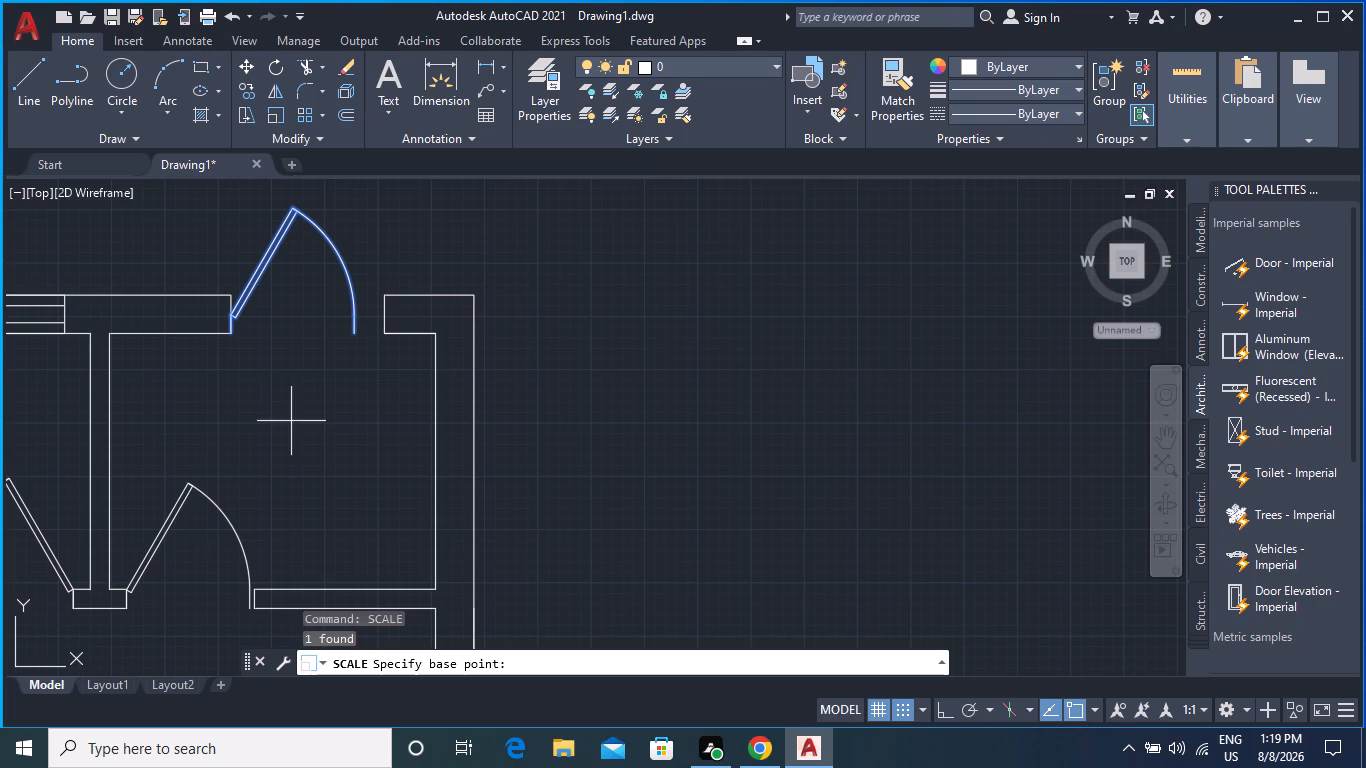
click(233, 332)
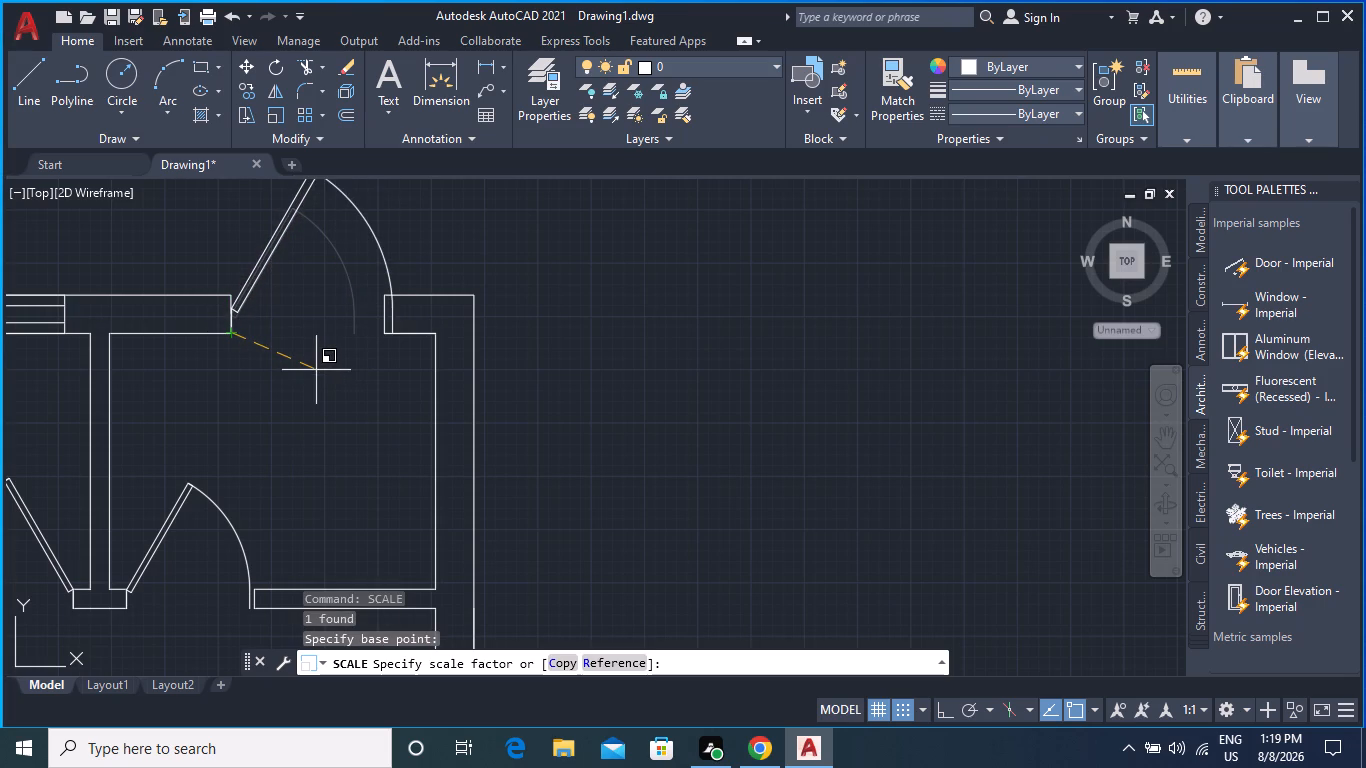
click(311, 370)
key(Escape)
key(Escape)
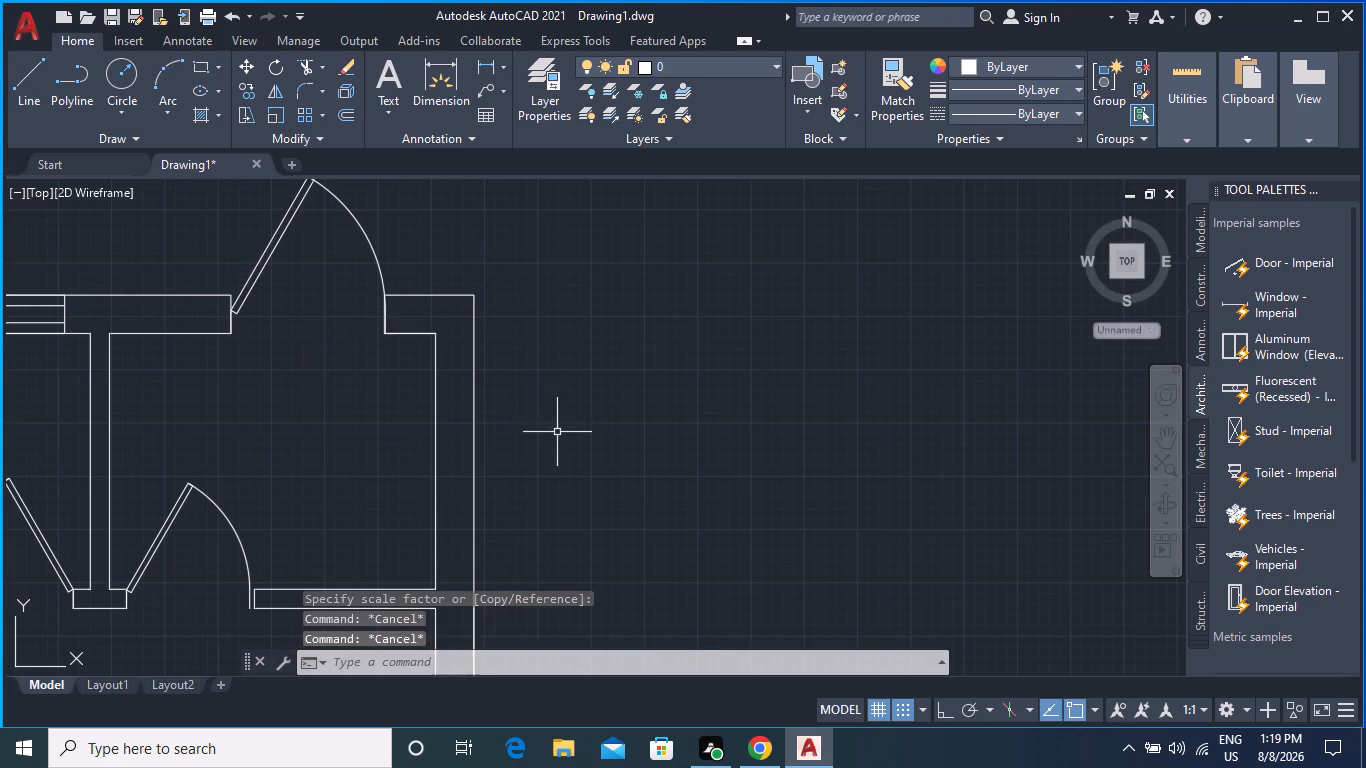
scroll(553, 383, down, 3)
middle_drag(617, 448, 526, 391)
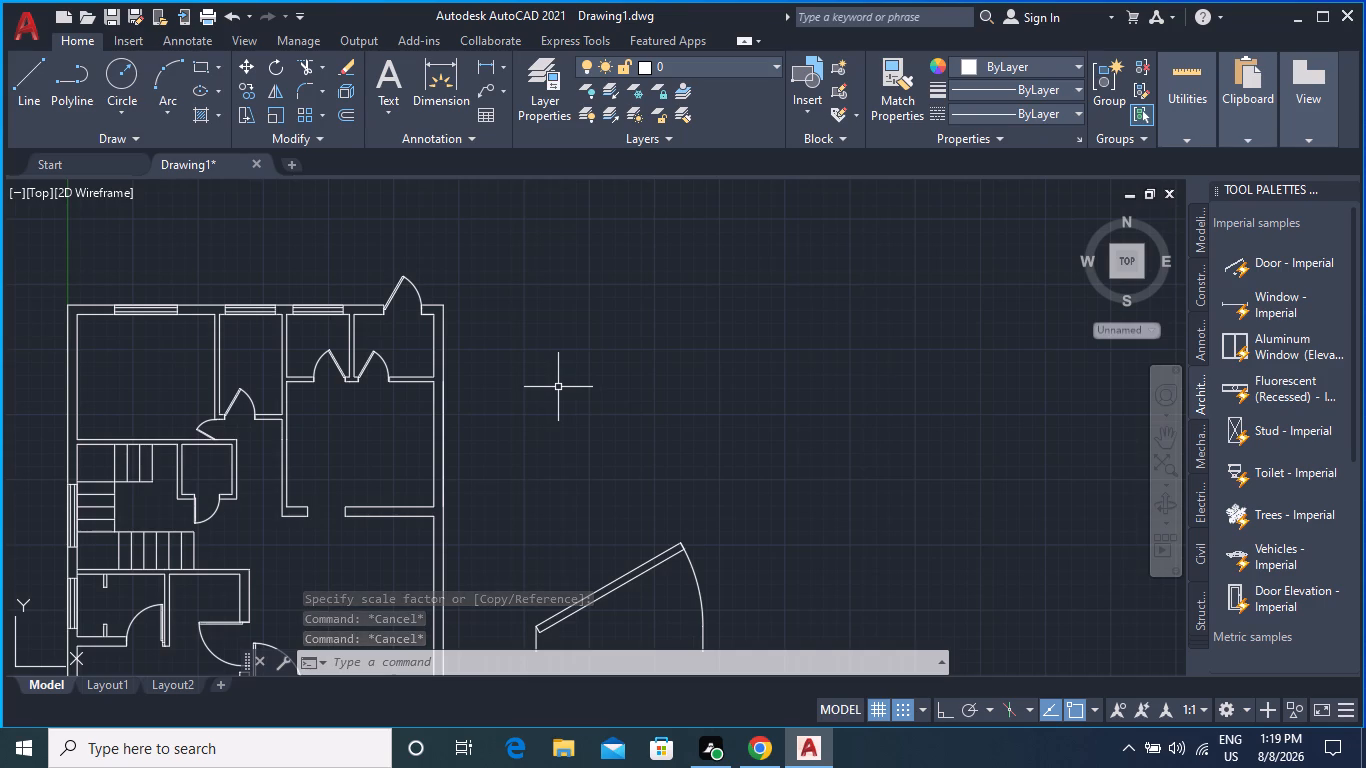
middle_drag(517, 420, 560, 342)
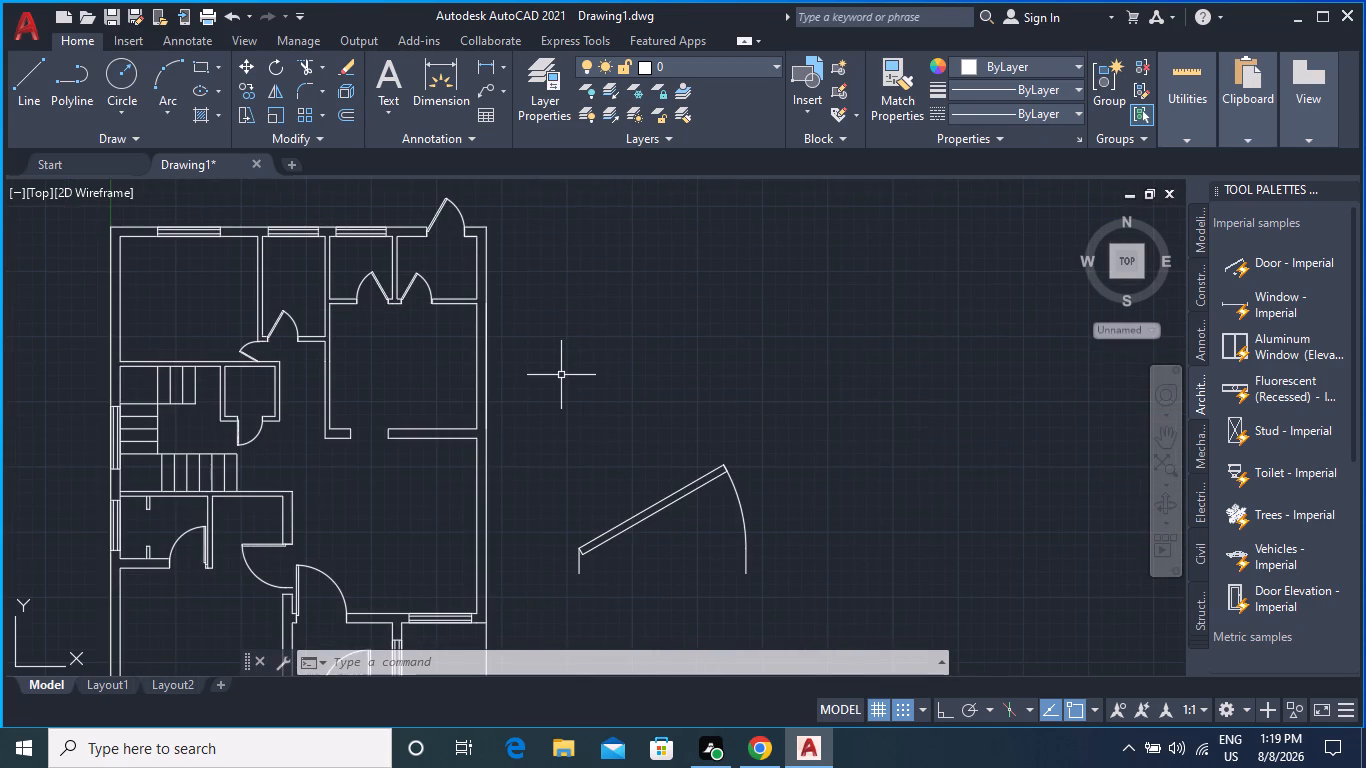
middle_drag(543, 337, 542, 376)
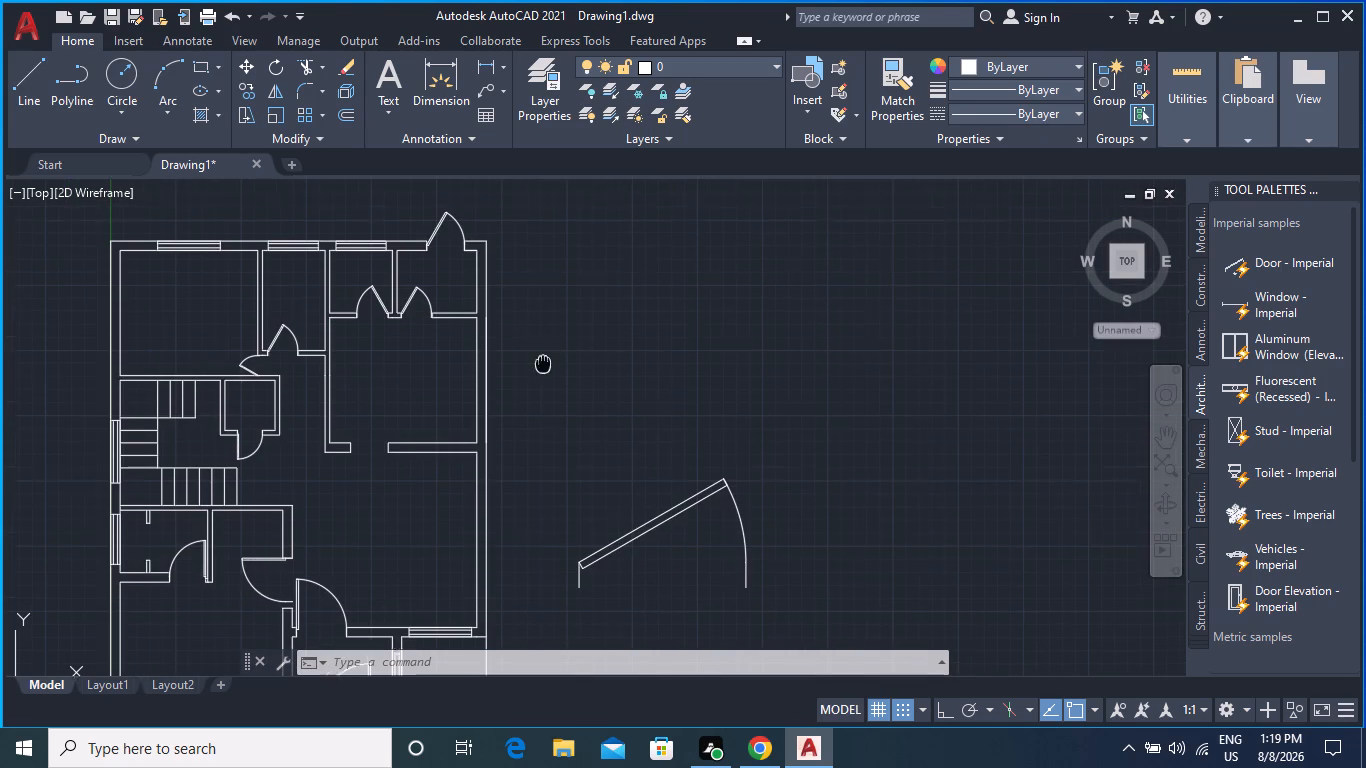
Copy the stairwell window from its outer edge midpoint to the inner-face midpoint of the lower-right large room's right exterior wall.
middle_drag(542, 376, 541, 384)
middle_drag(564, 330, 570, 303)
scroll(571, 347, down, 1)
middle_drag(577, 371, 579, 340)
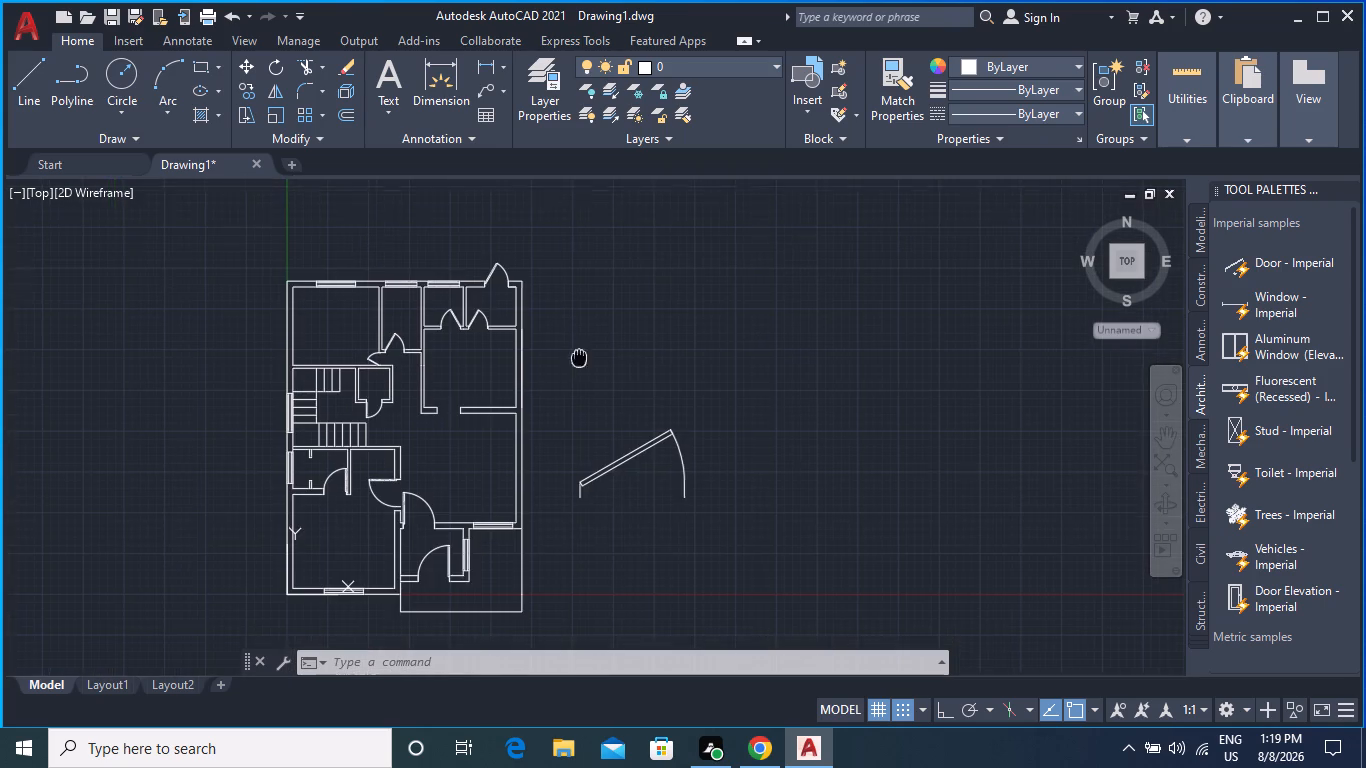
middle_drag(579, 340, 574, 327)
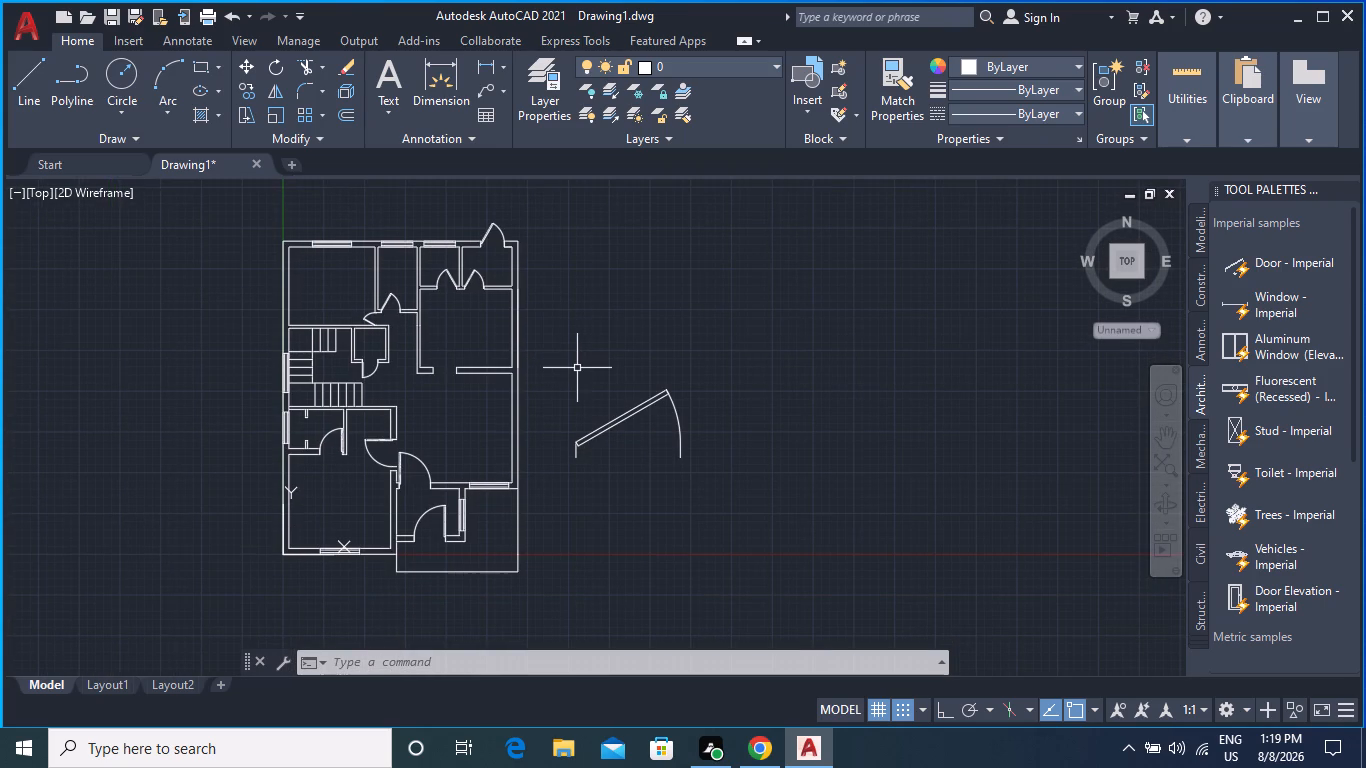
scroll(450, 391, up, 2)
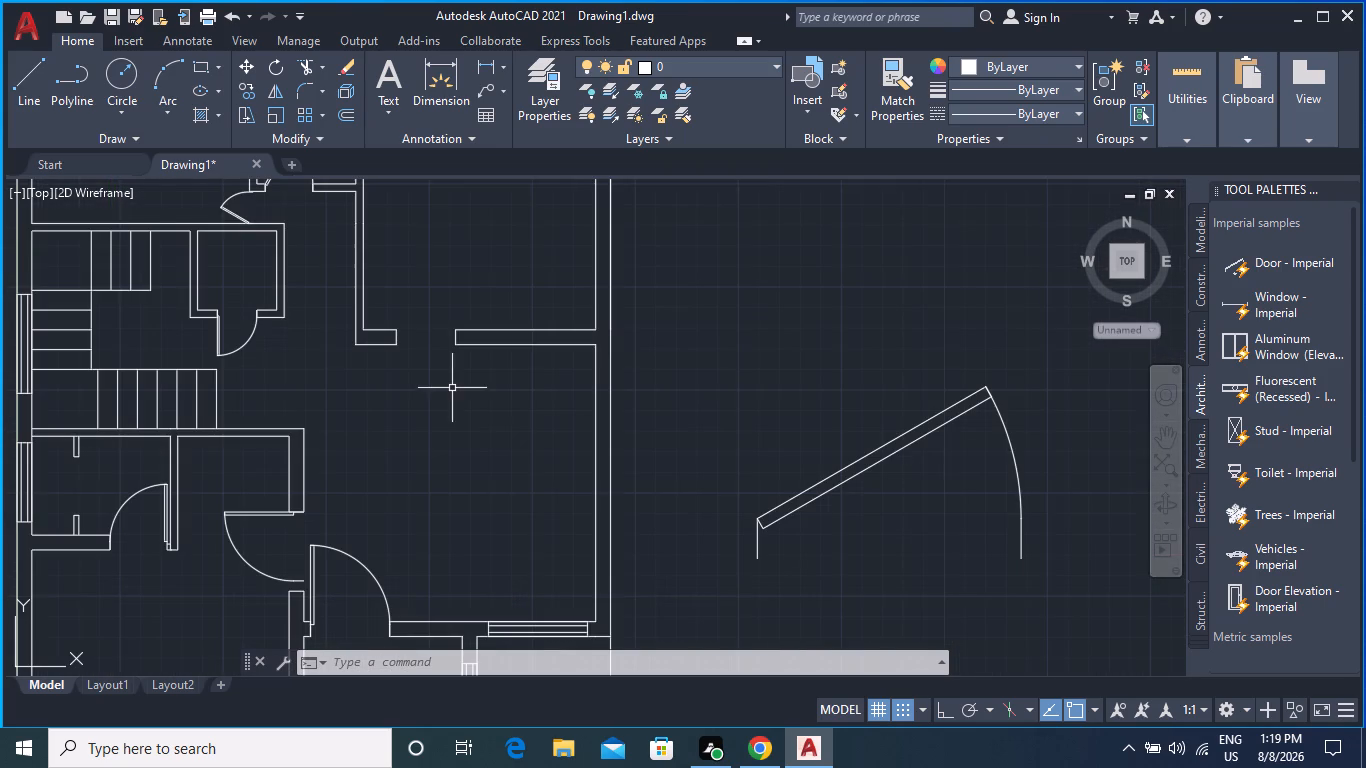
middle_drag(492, 434, 422, 349)
scroll(422, 388, down, 1)
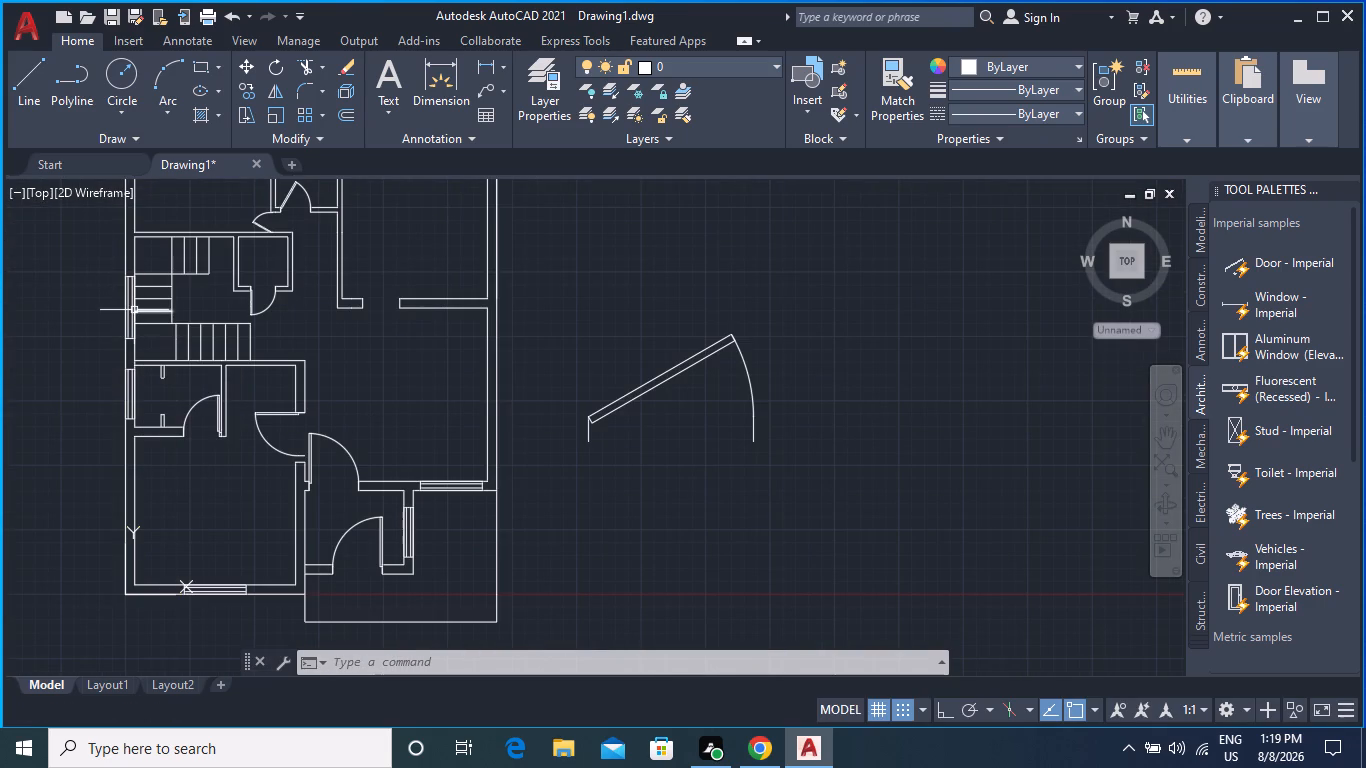
scroll(132, 310, up, 1)
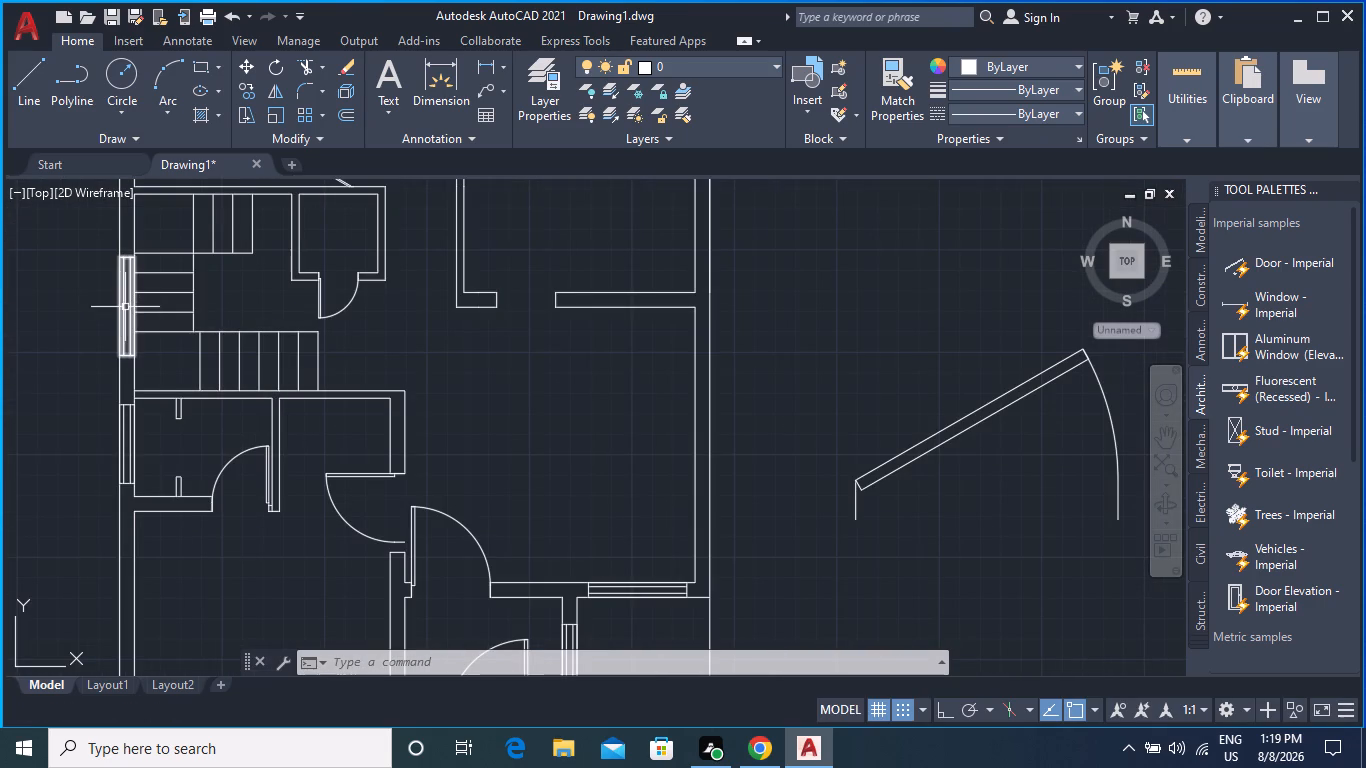
click(125, 307)
click(244, 92)
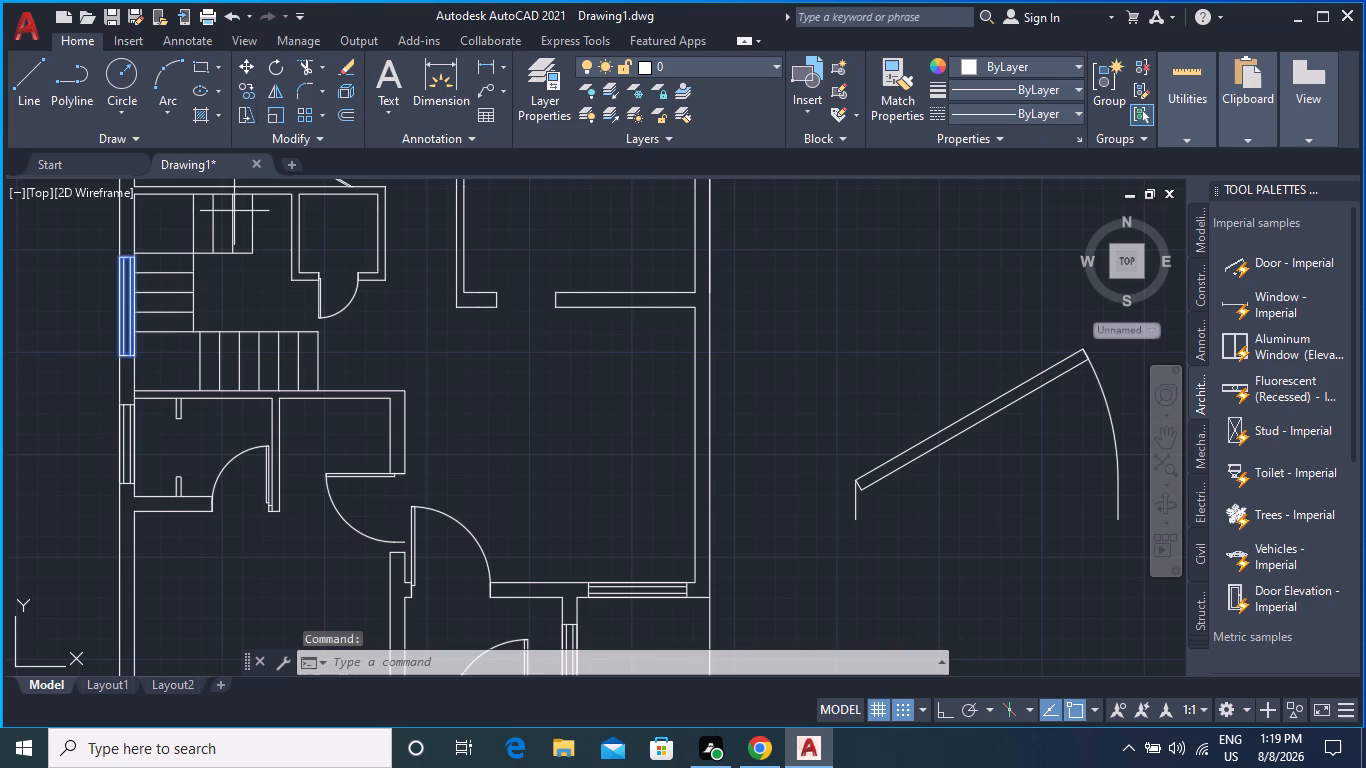
scroll(128, 302, up, 3)
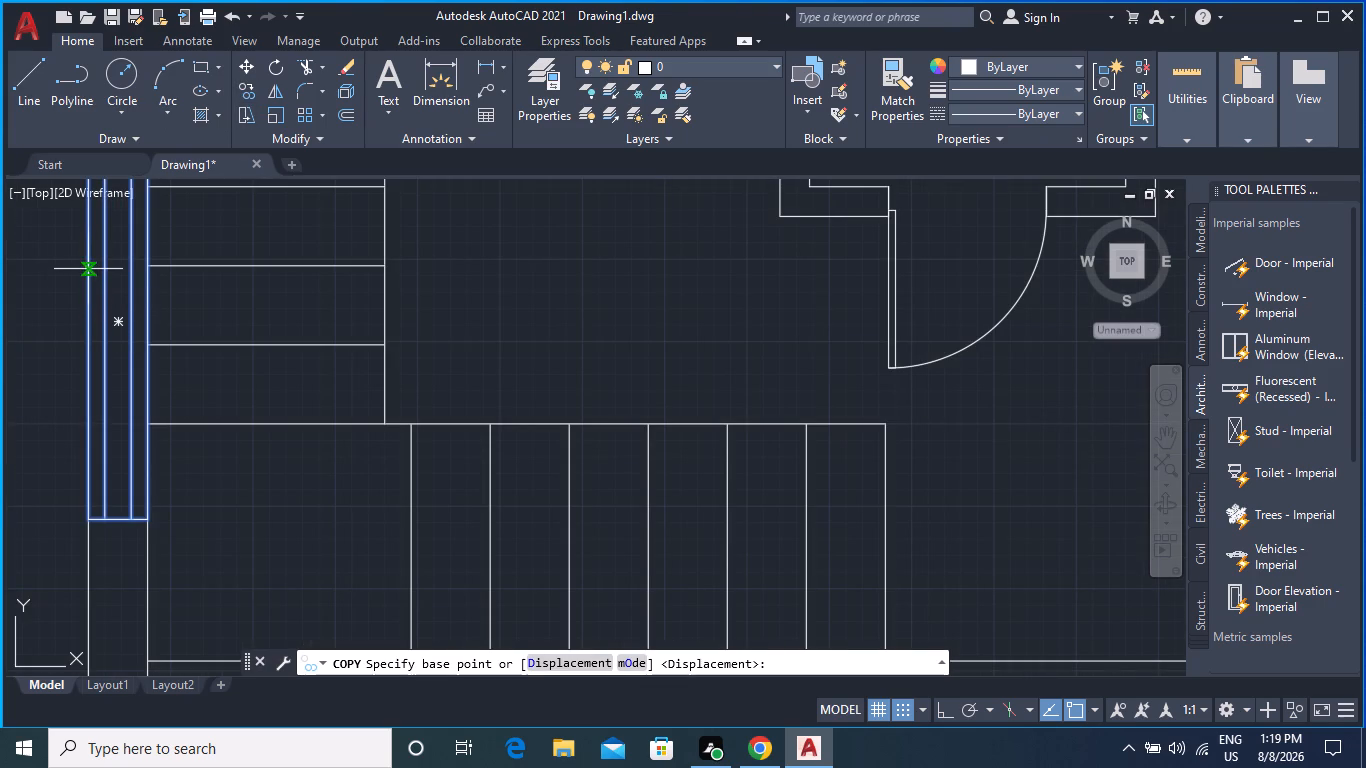
click(84, 320)
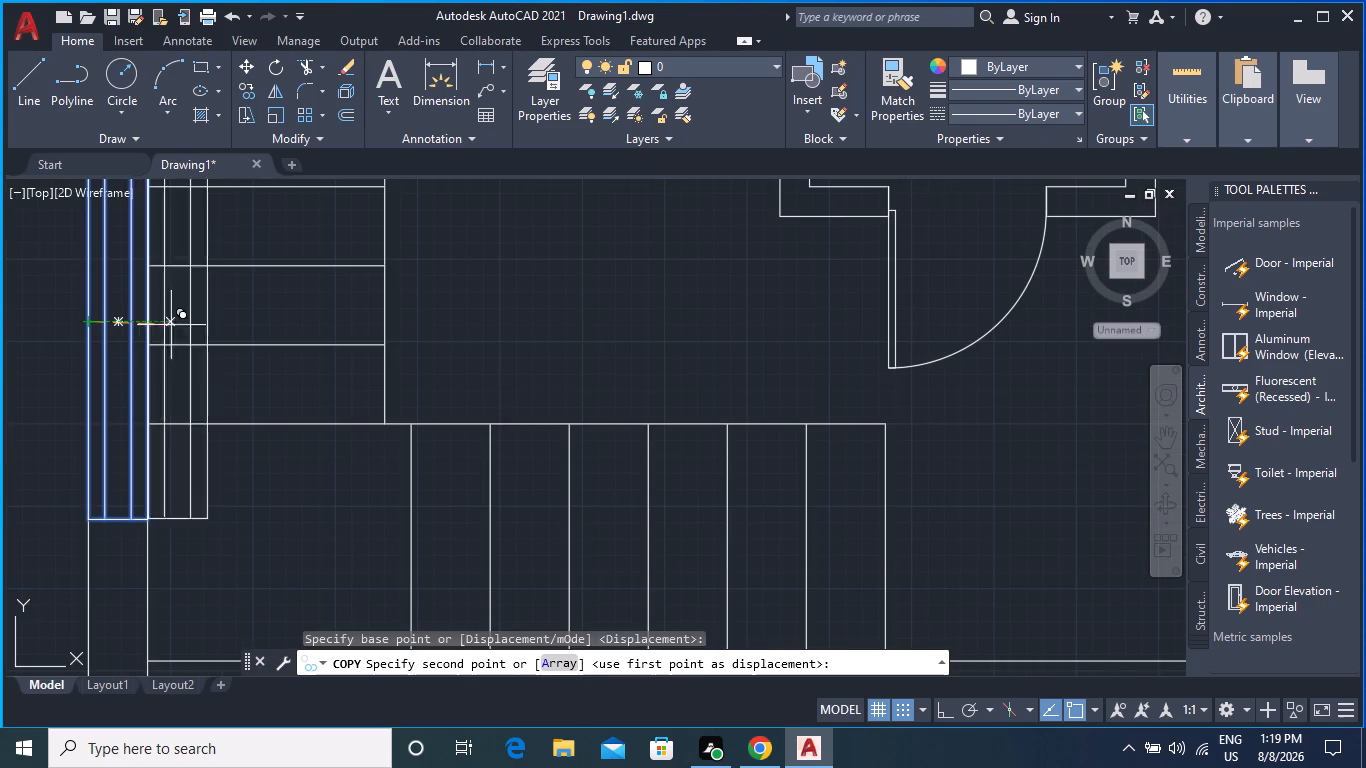
scroll(870, 361, down, 4)
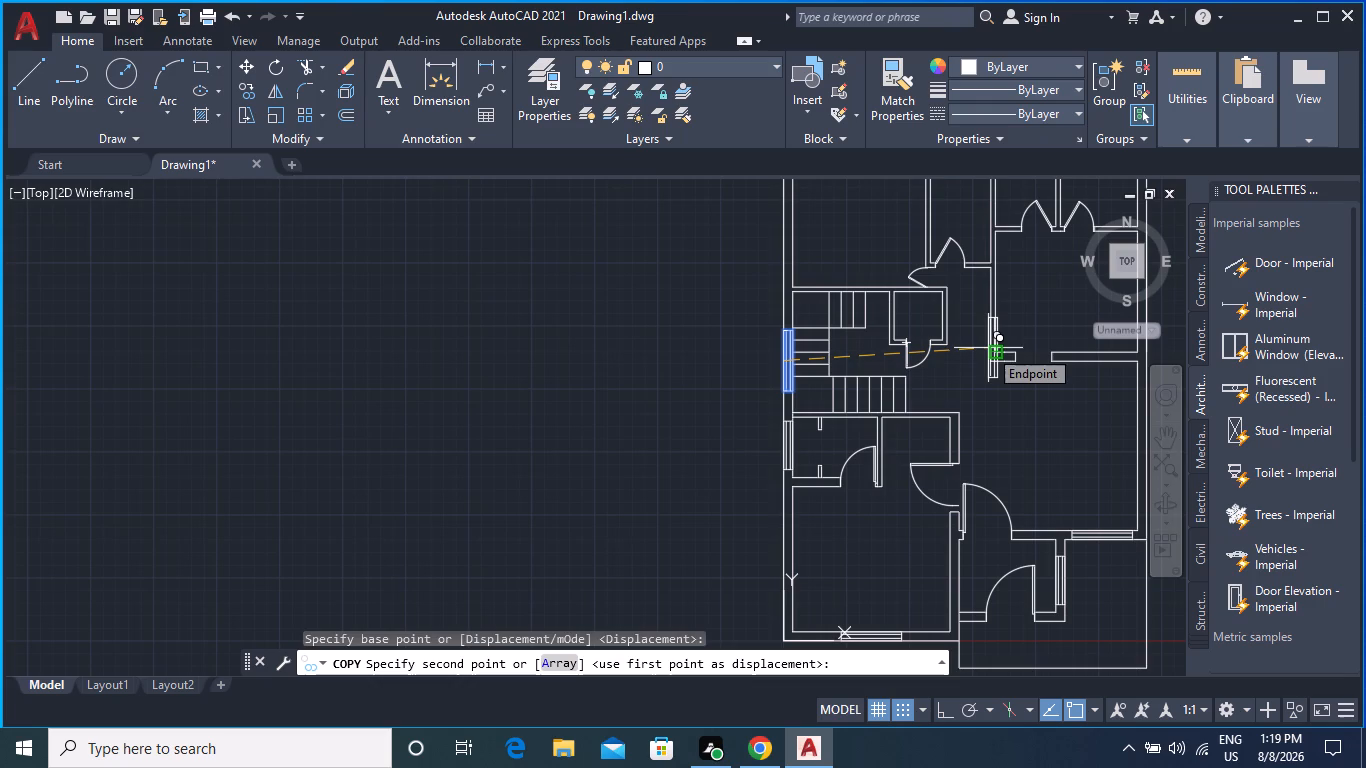
middle_drag(1034, 335, 694, 301)
scroll(831, 420, up, 3)
scroll(722, 414, down, 2)
middle_drag(735, 422, 718, 377)
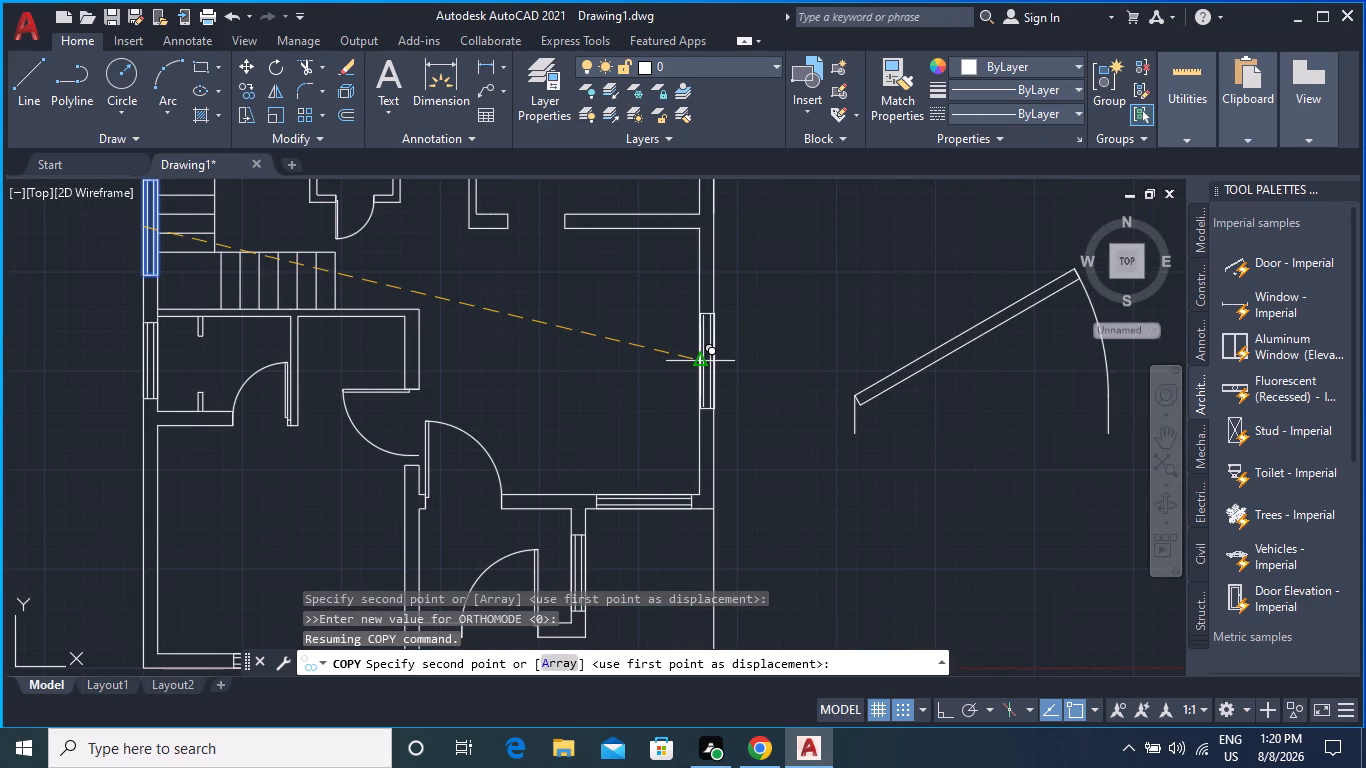
scroll(698, 364, up, 1)
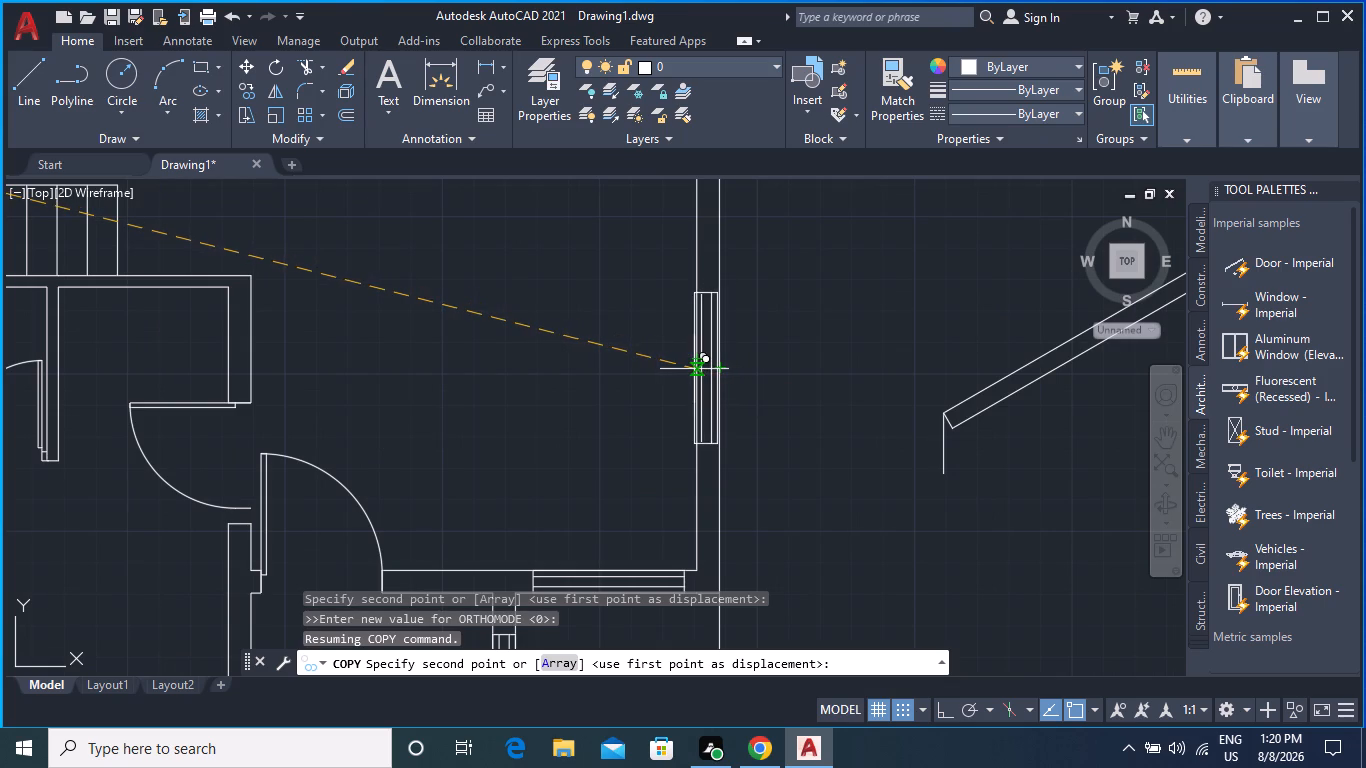
scroll(695, 369, up, 2)
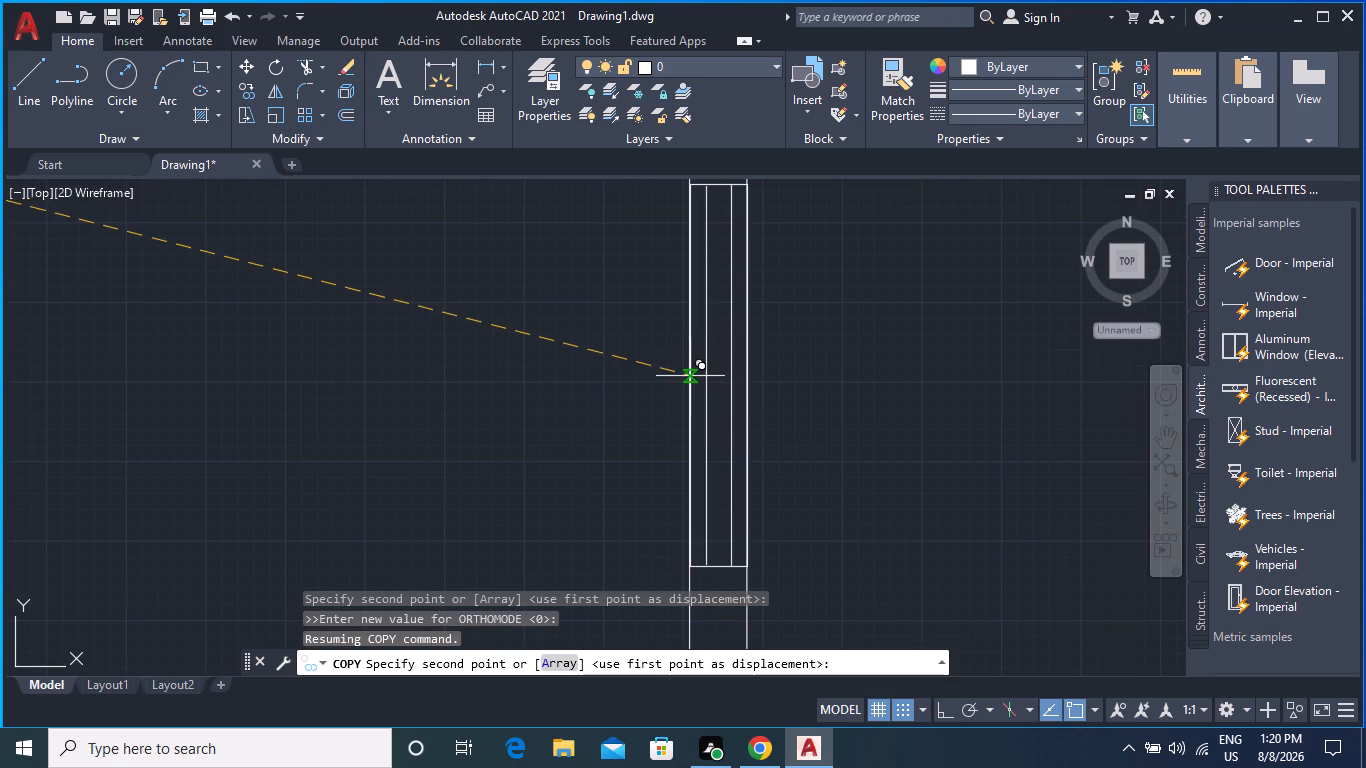
click(691, 375)
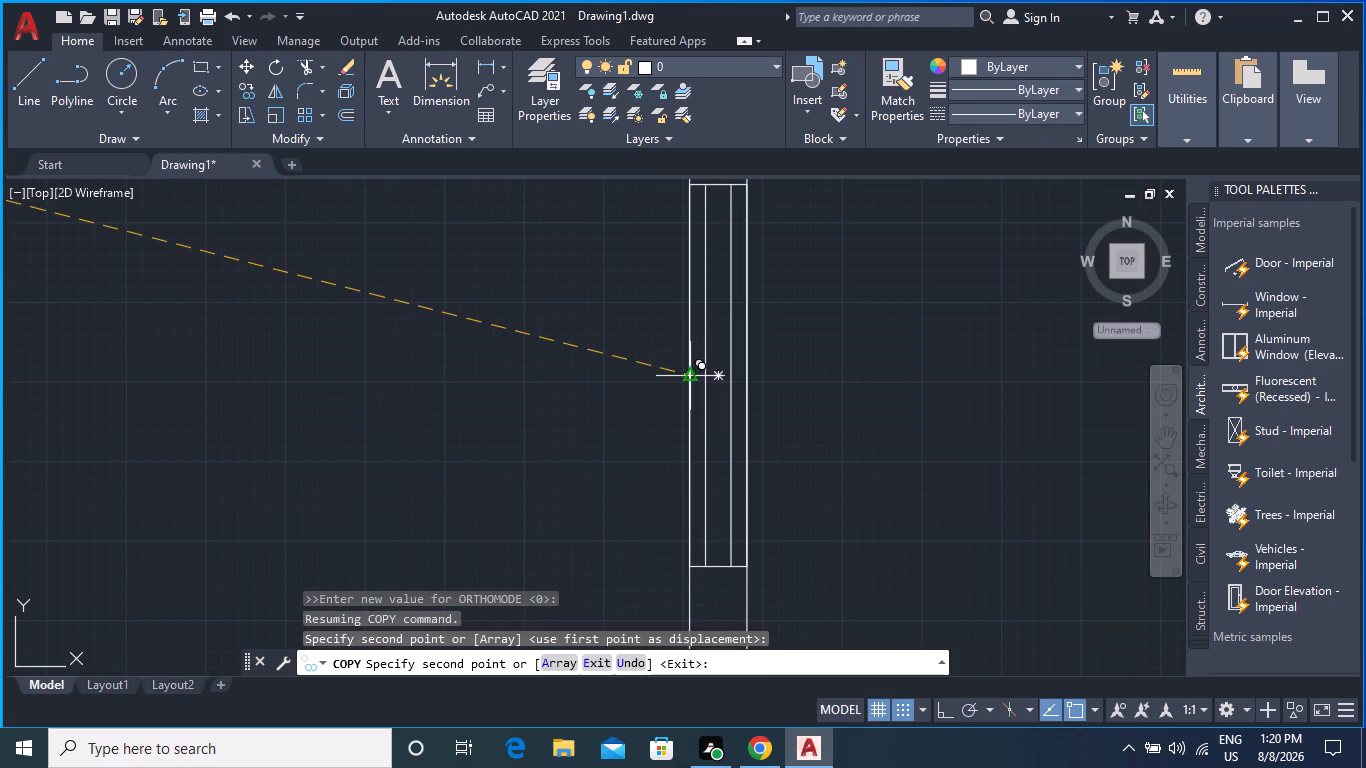
scroll(852, 403, down, 2)
key(Escape)
key(Escape)
scroll(864, 432, down, 1)
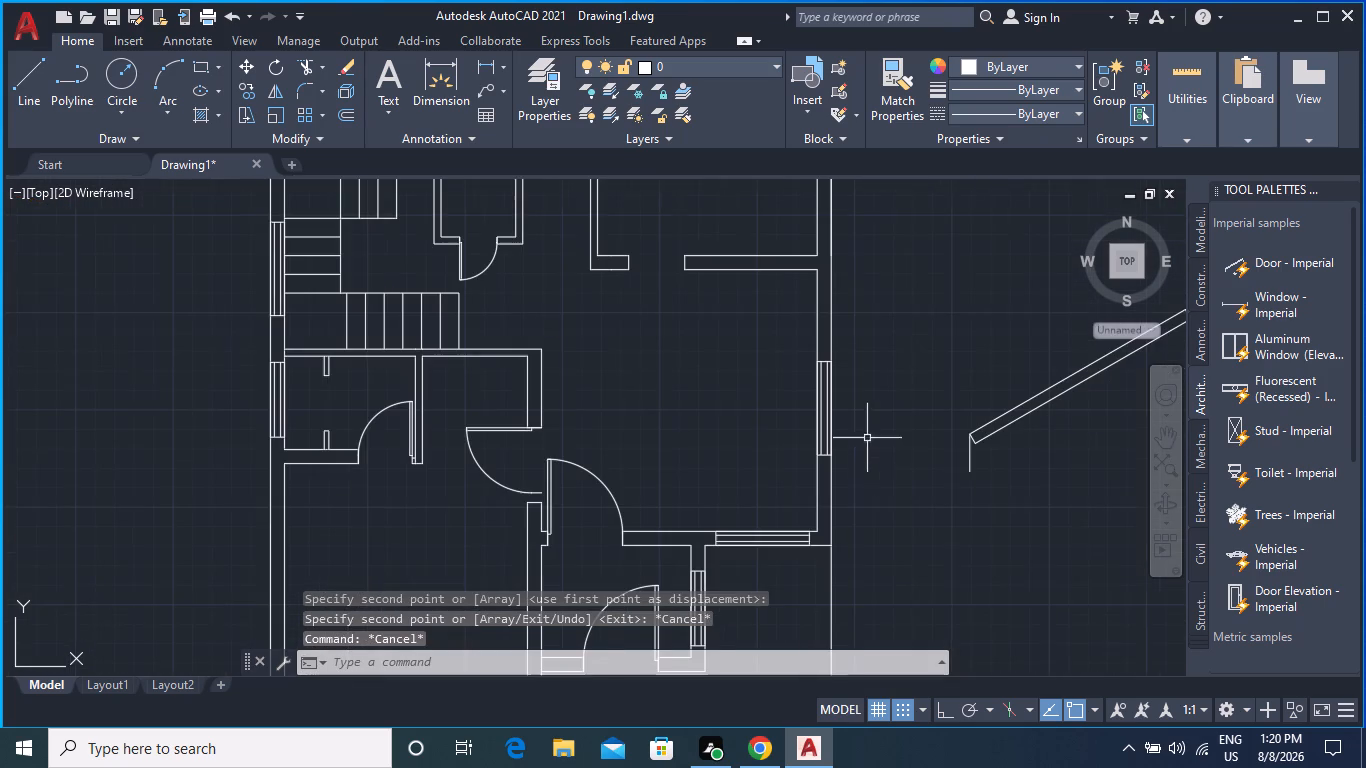
Set the color of the door between the entry room and the lower-right large room to index Color 30 in its properties.
middle_drag(857, 457, 780, 469)
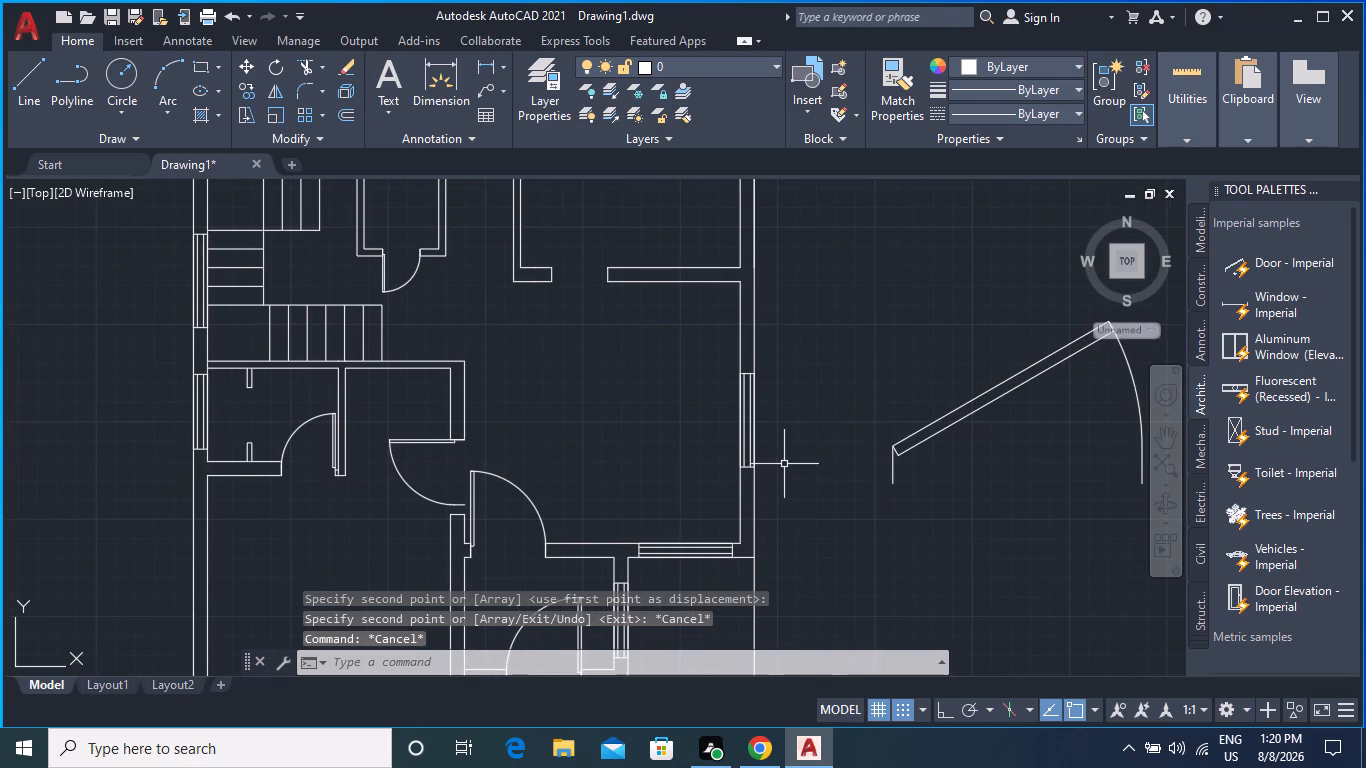
middle_drag(788, 461, 777, 404)
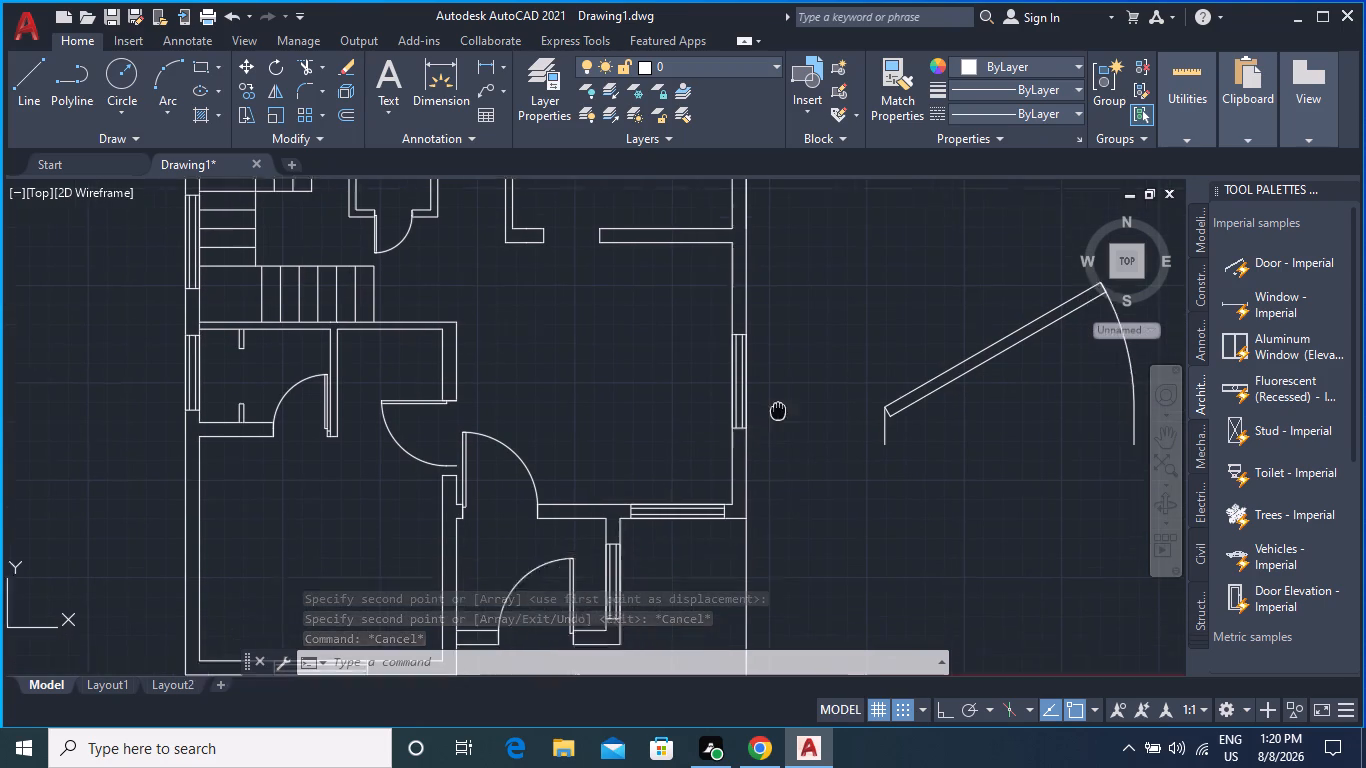
middle_drag(777, 404, 777, 403)
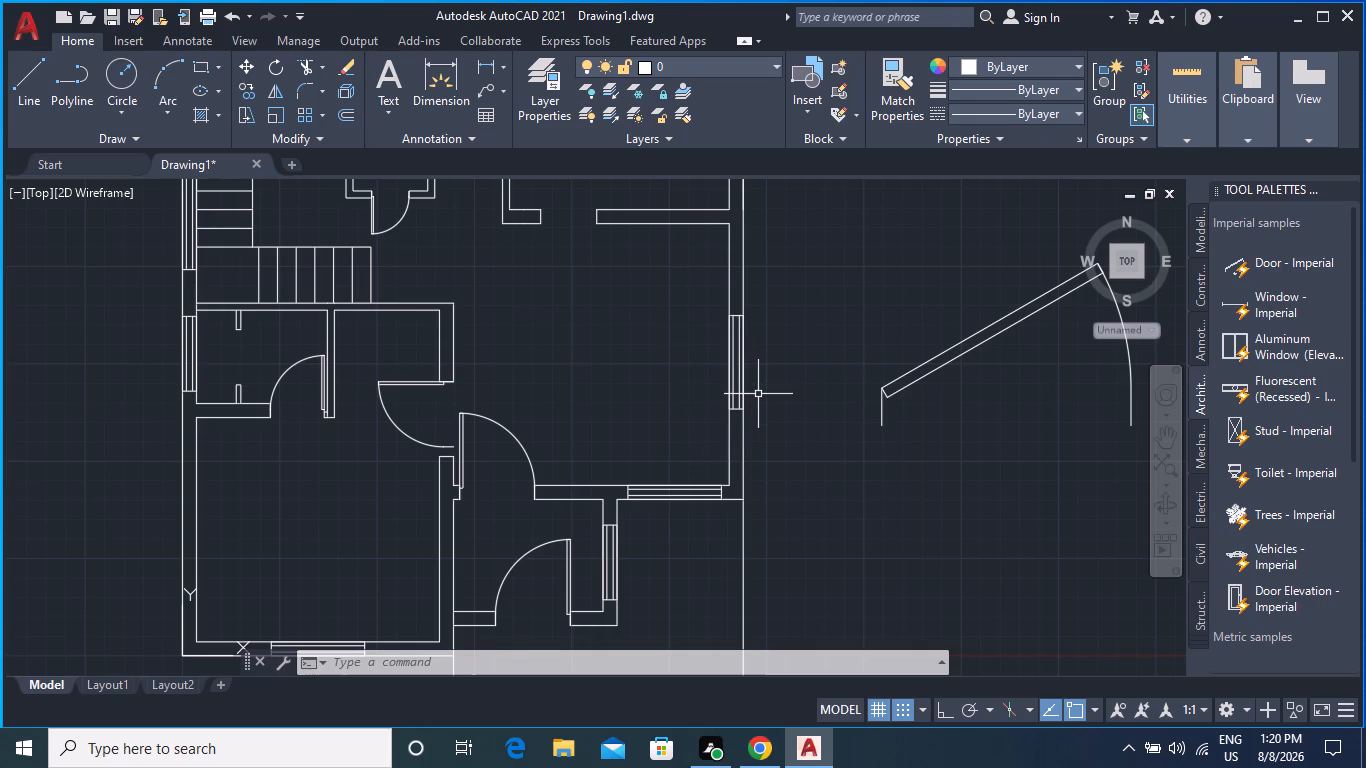
scroll(758, 397, down, 1)
middle_drag(694, 393, 688, 490)
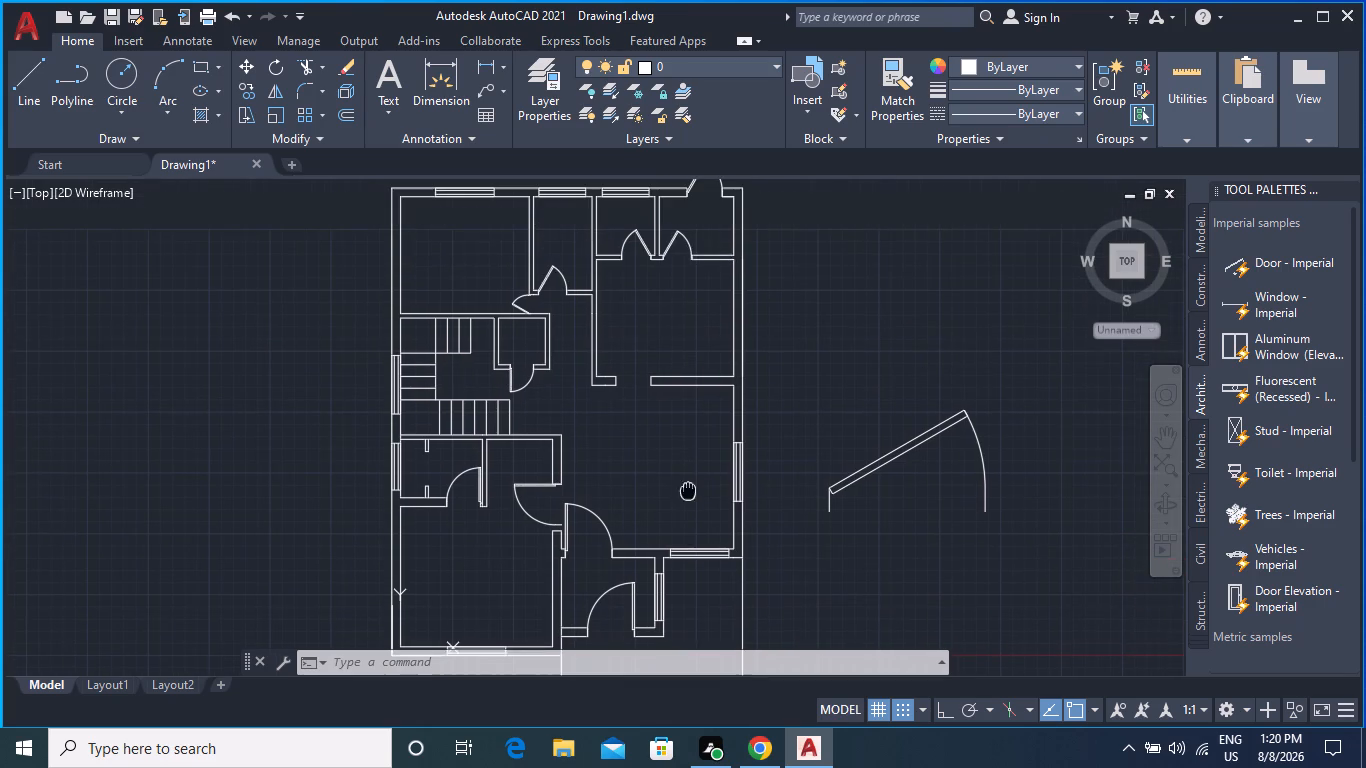
middle_drag(690, 481, 662, 431)
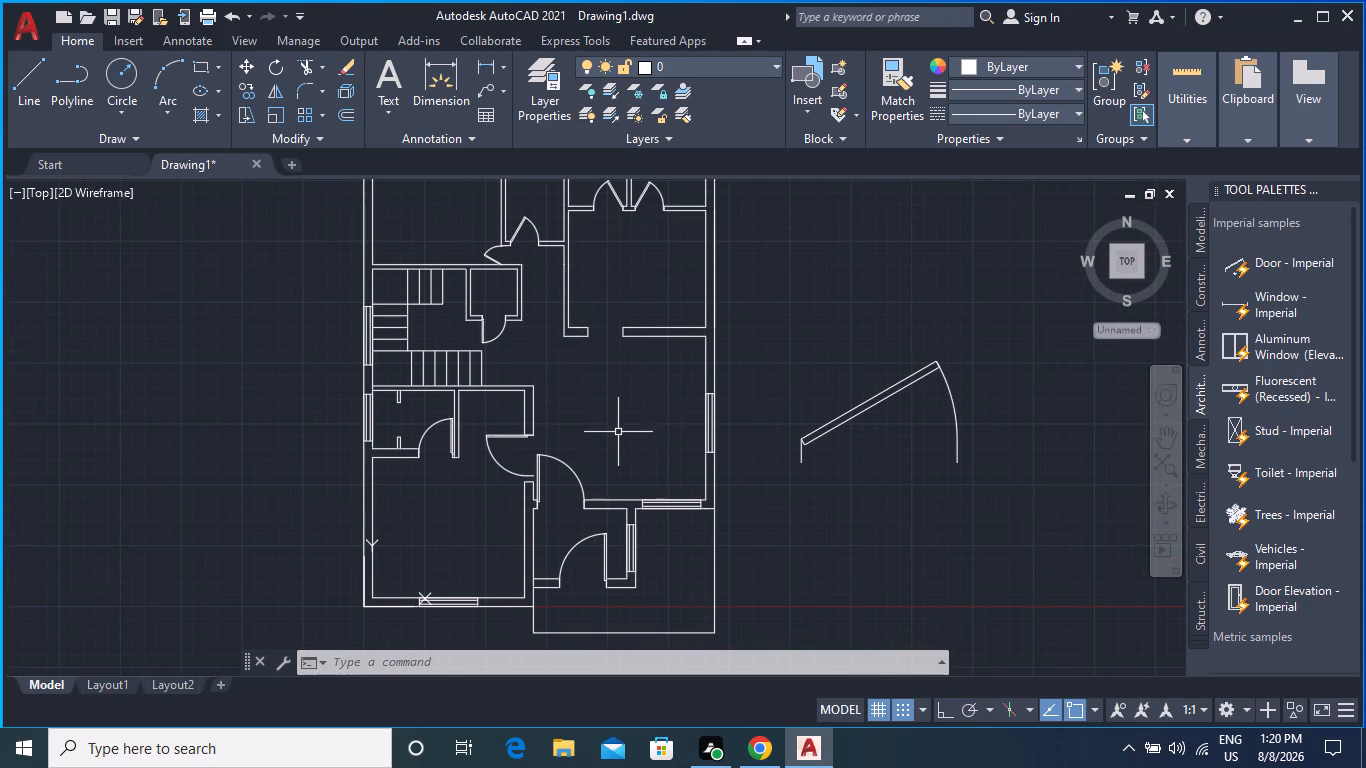
click(540, 472)
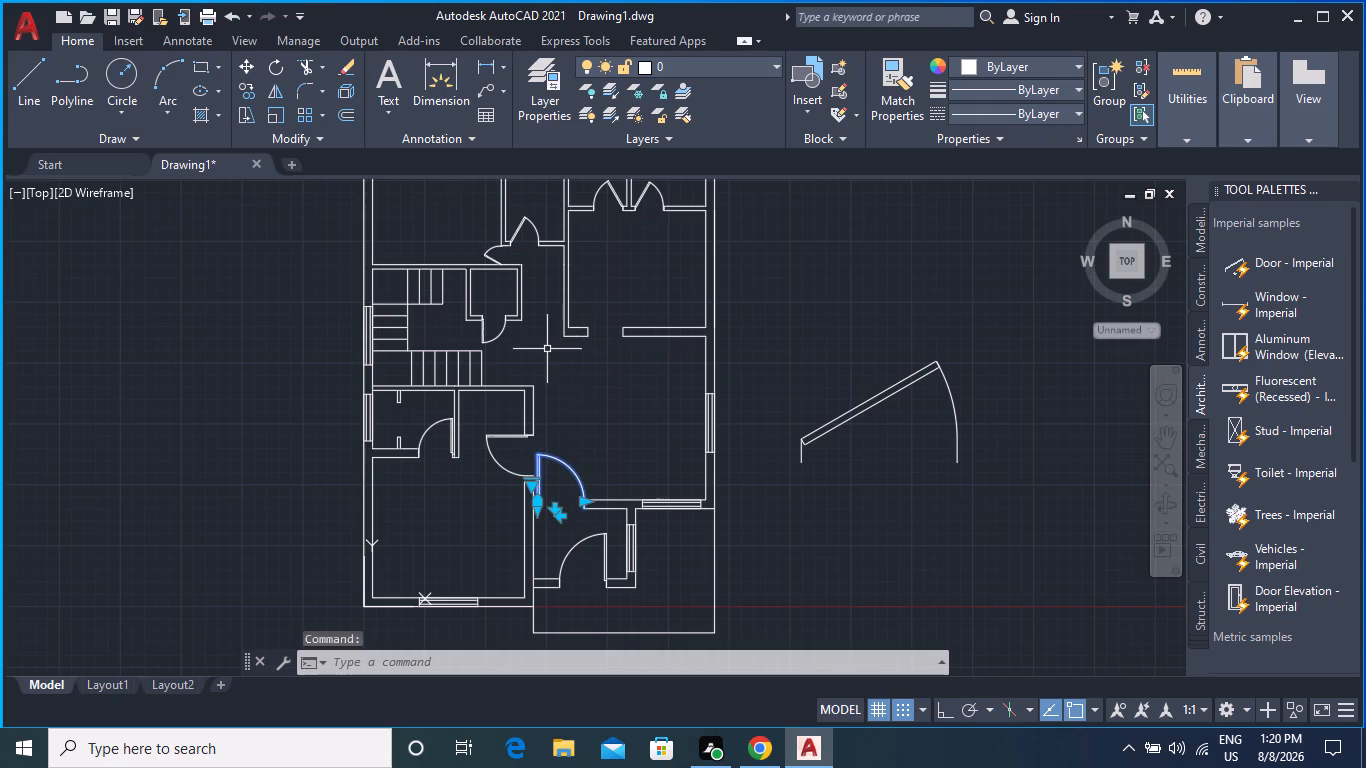
right_click(542, 468)
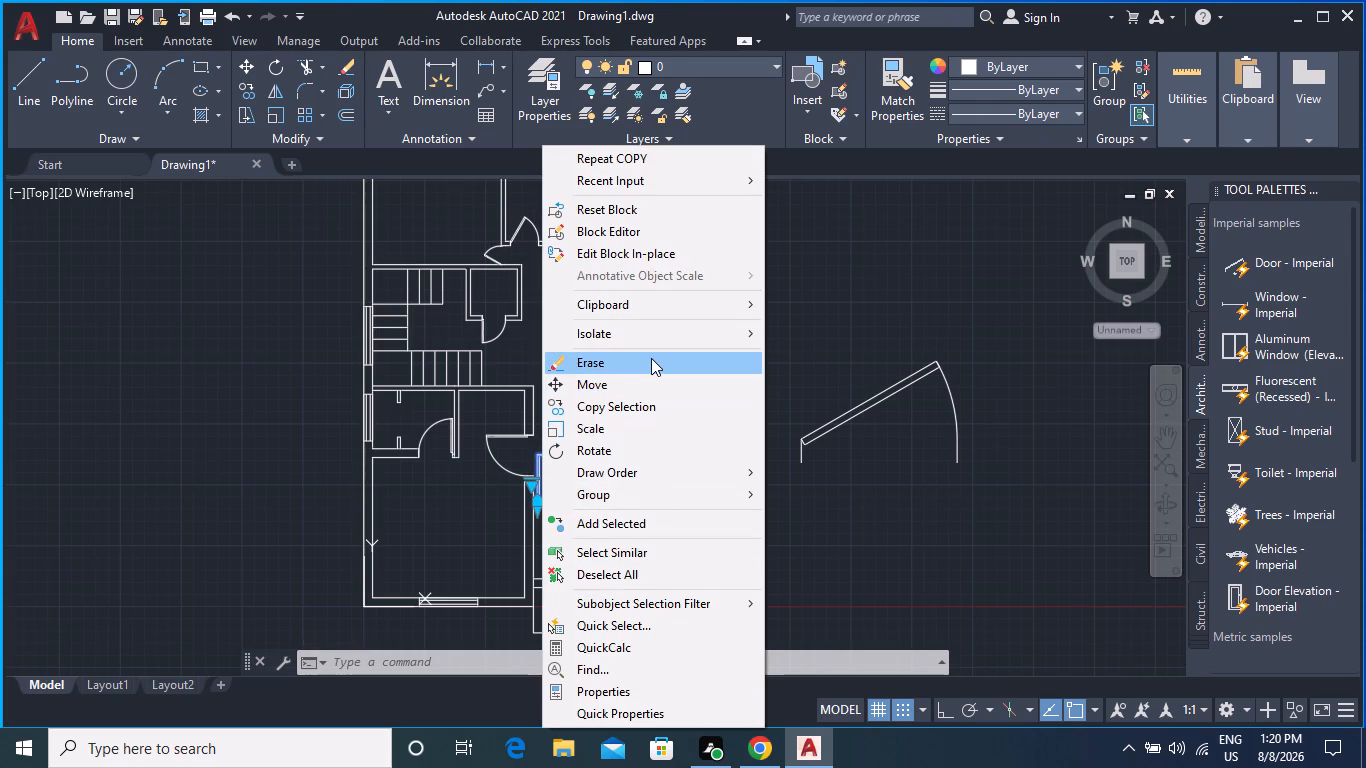
scroll(621, 583, down, 1)
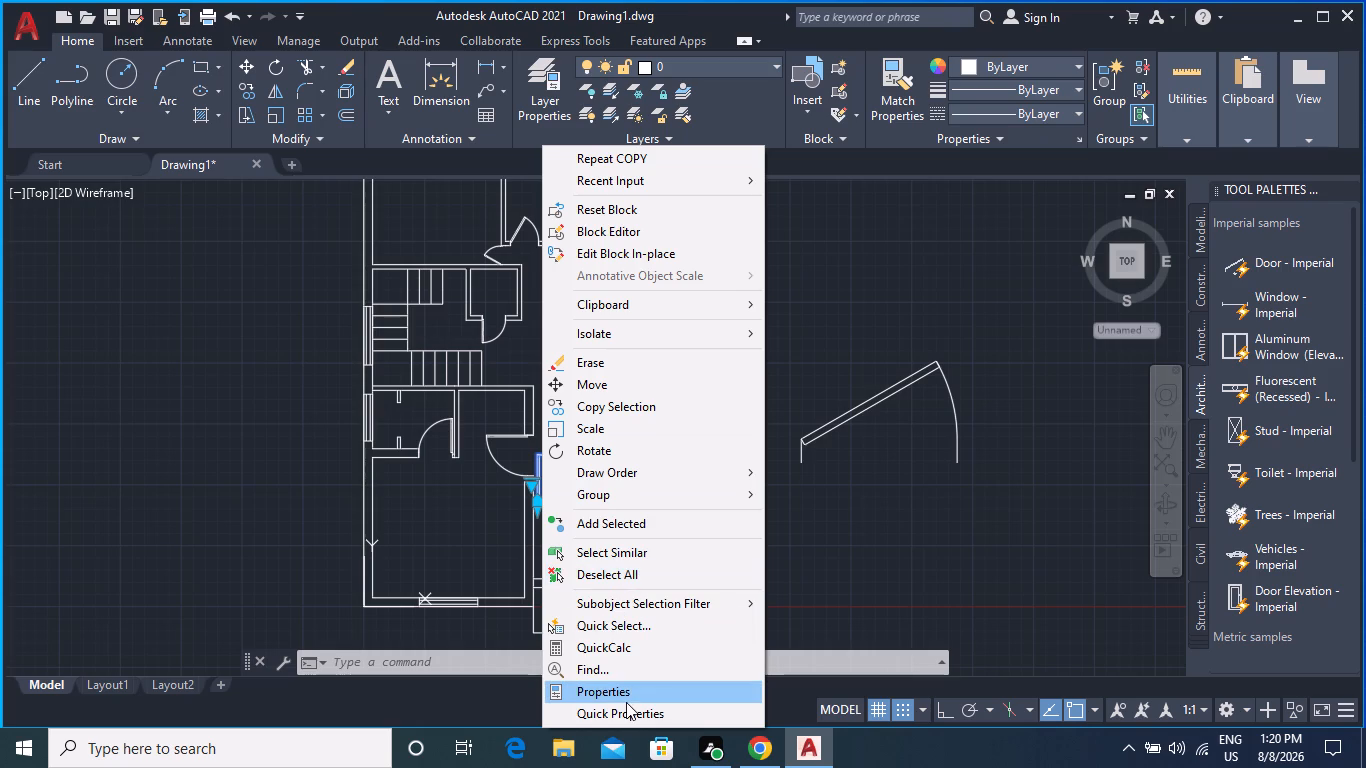
click(617, 695)
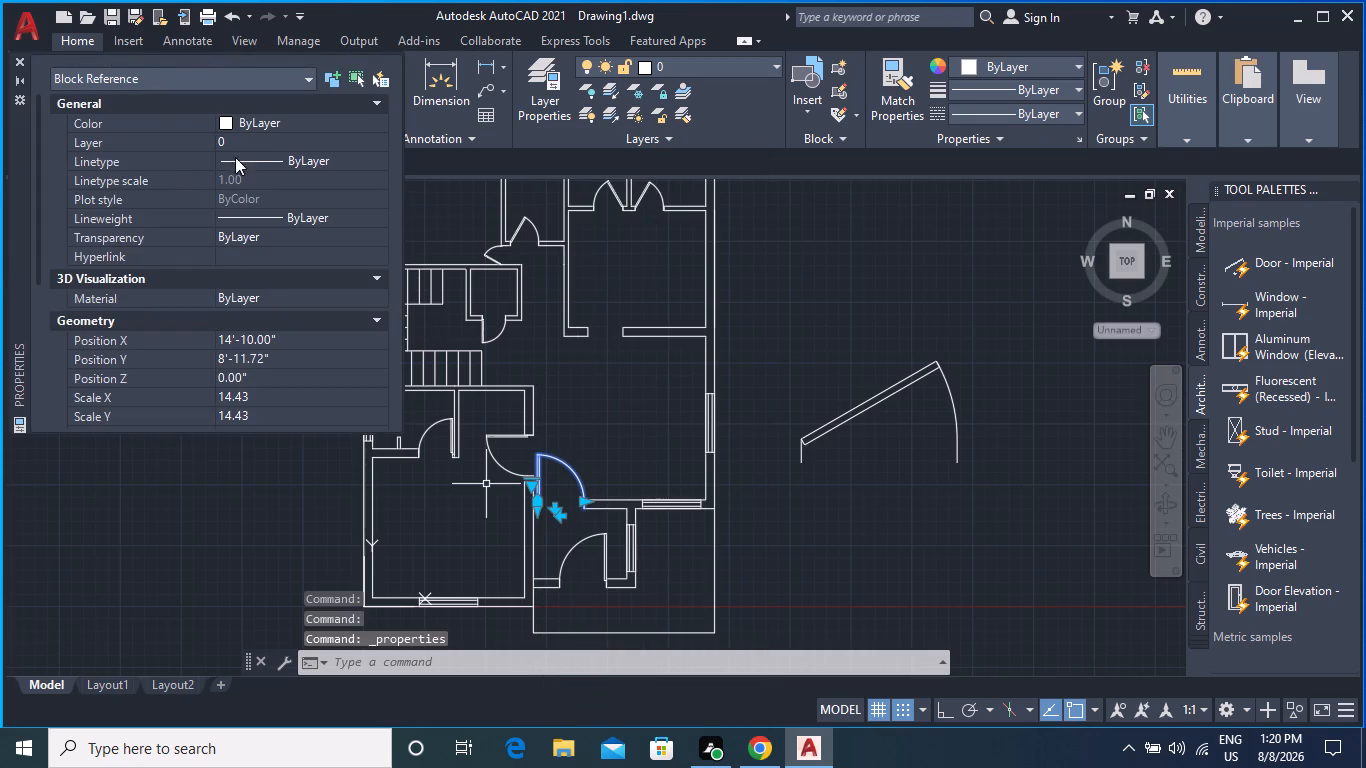
click(245, 118)
click(330, 116)
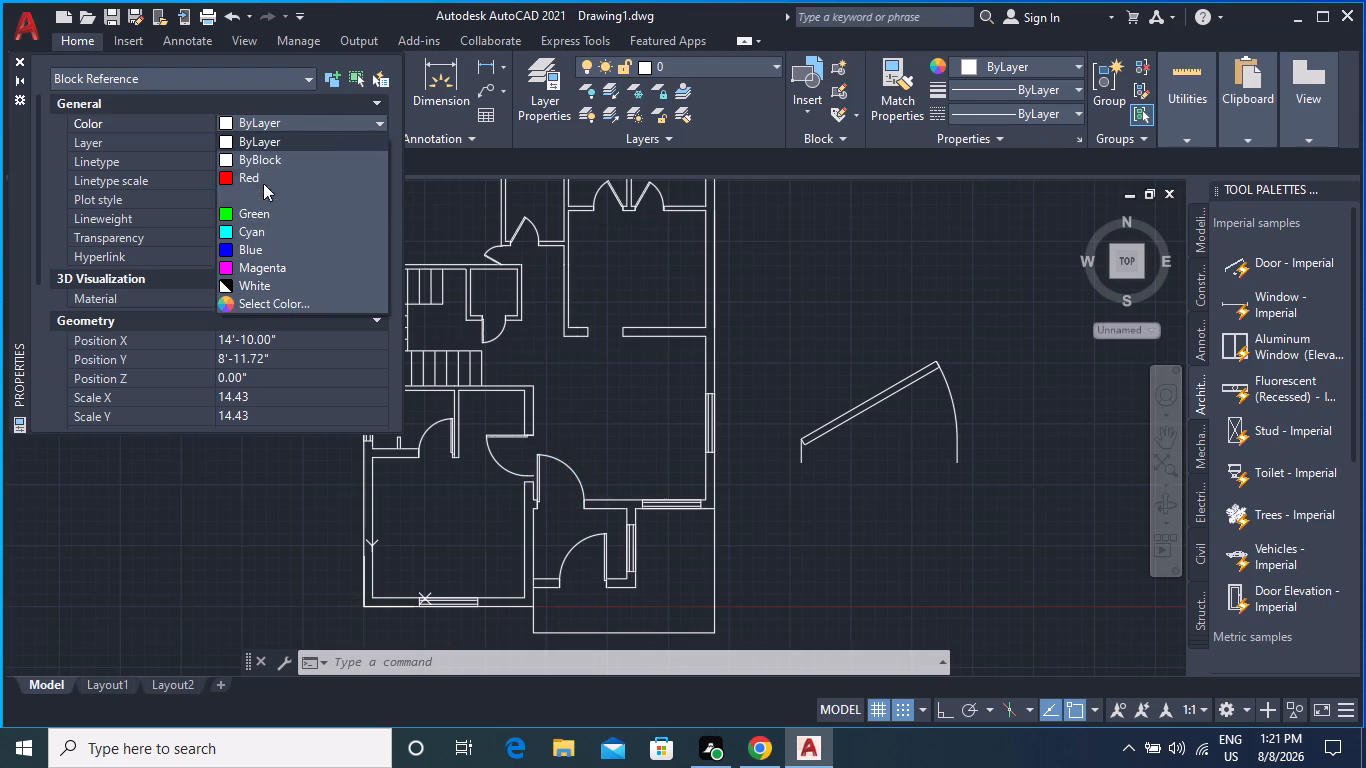
scroll(259, 172, up, 2)
scroll(268, 244, down, 2)
click(267, 303)
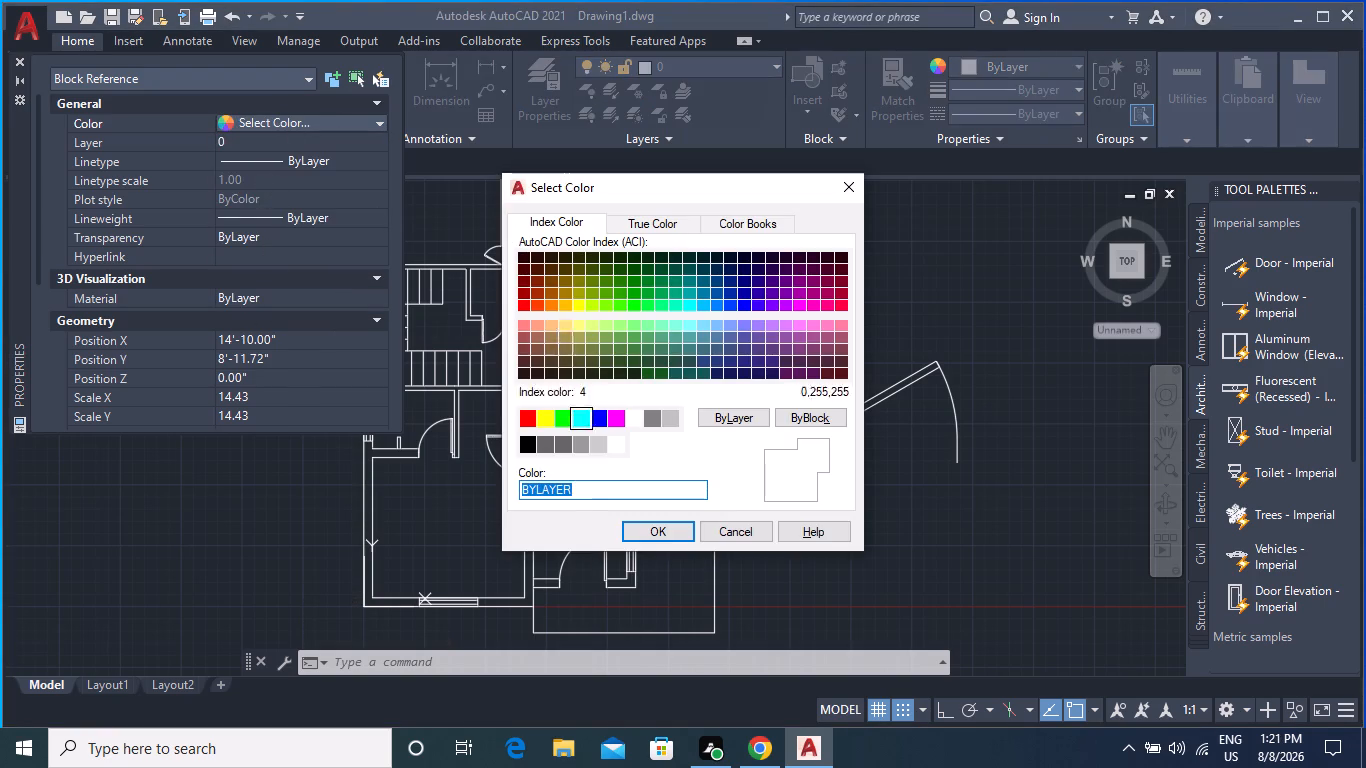
click(565, 304)
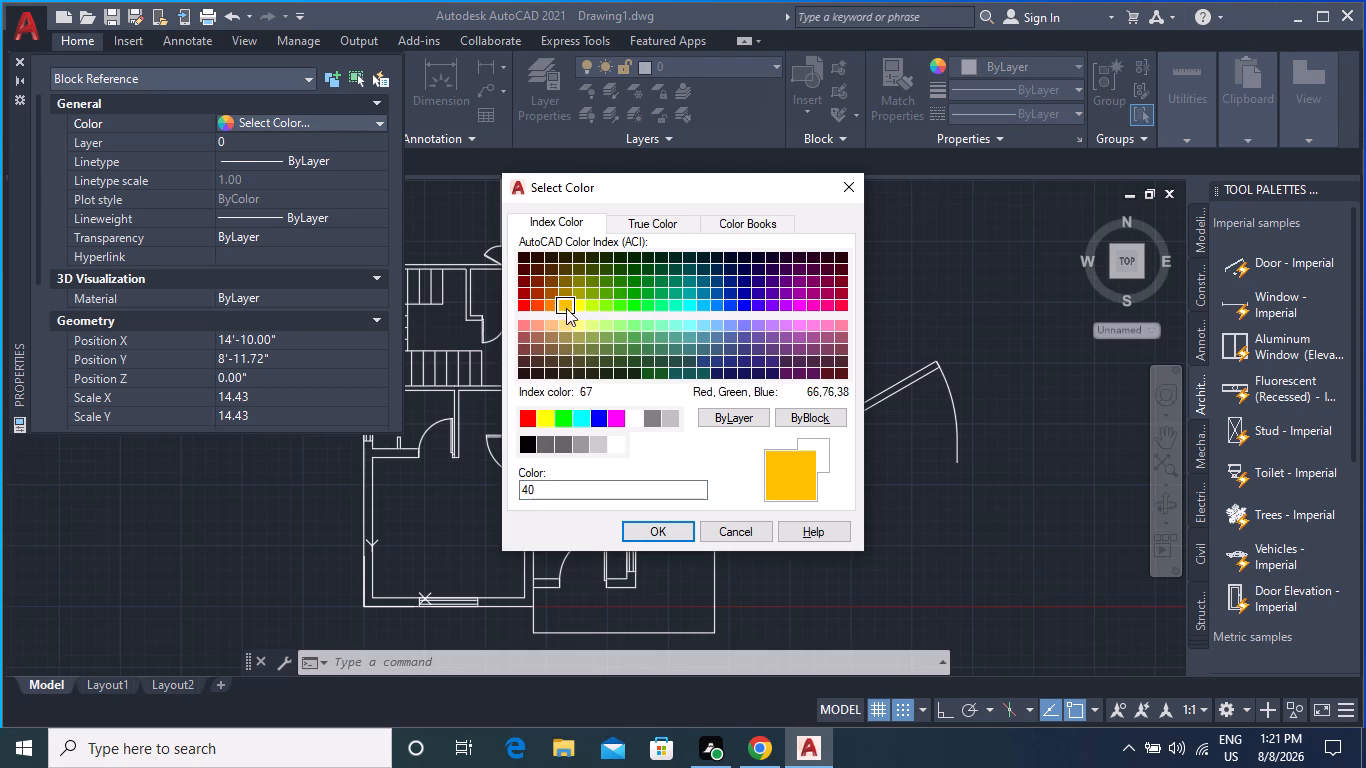
click(552, 303)
click(673, 529)
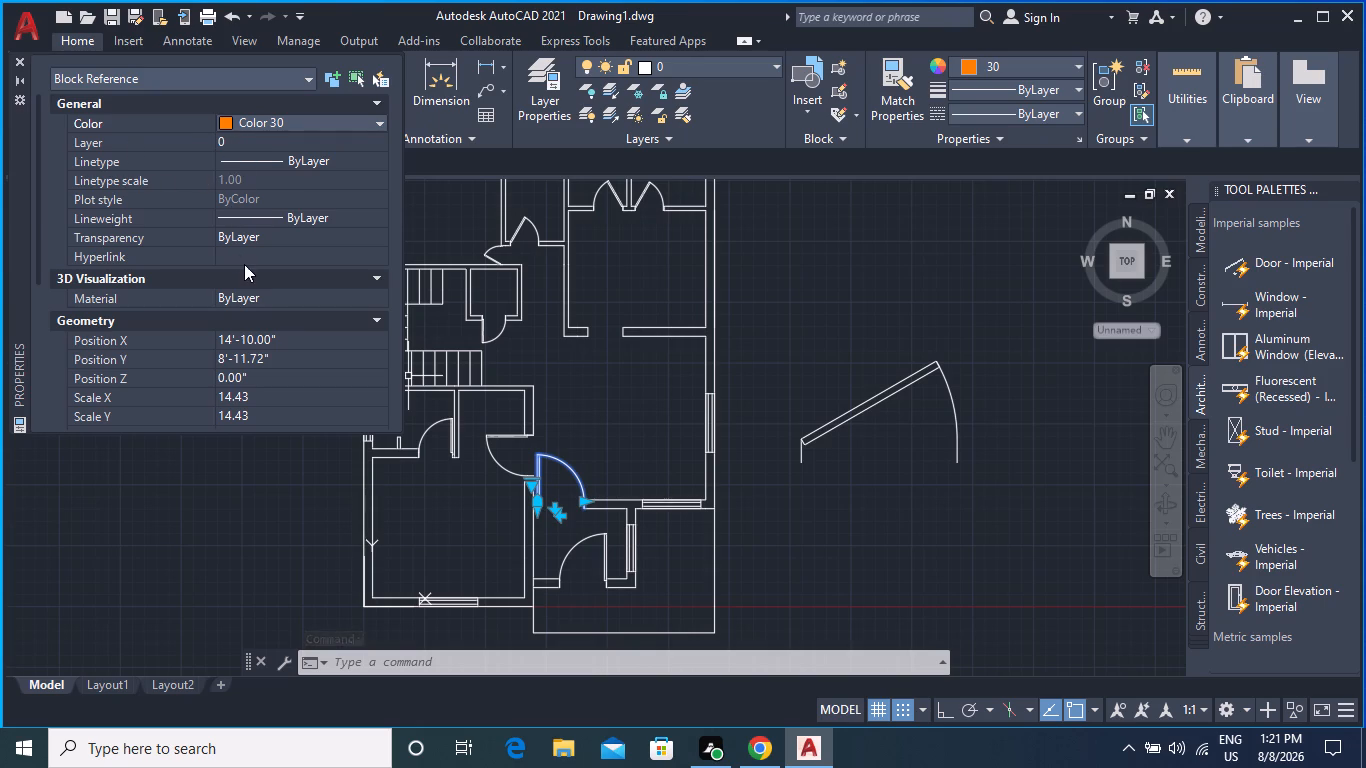
Examine the remaining block reference properties of the selected door, including its geometry and miscellaneous entries.
scroll(192, 289, down, 1)
scroll(187, 289, up, 1)
scroll(301, 189, up, 2)
key(Return)
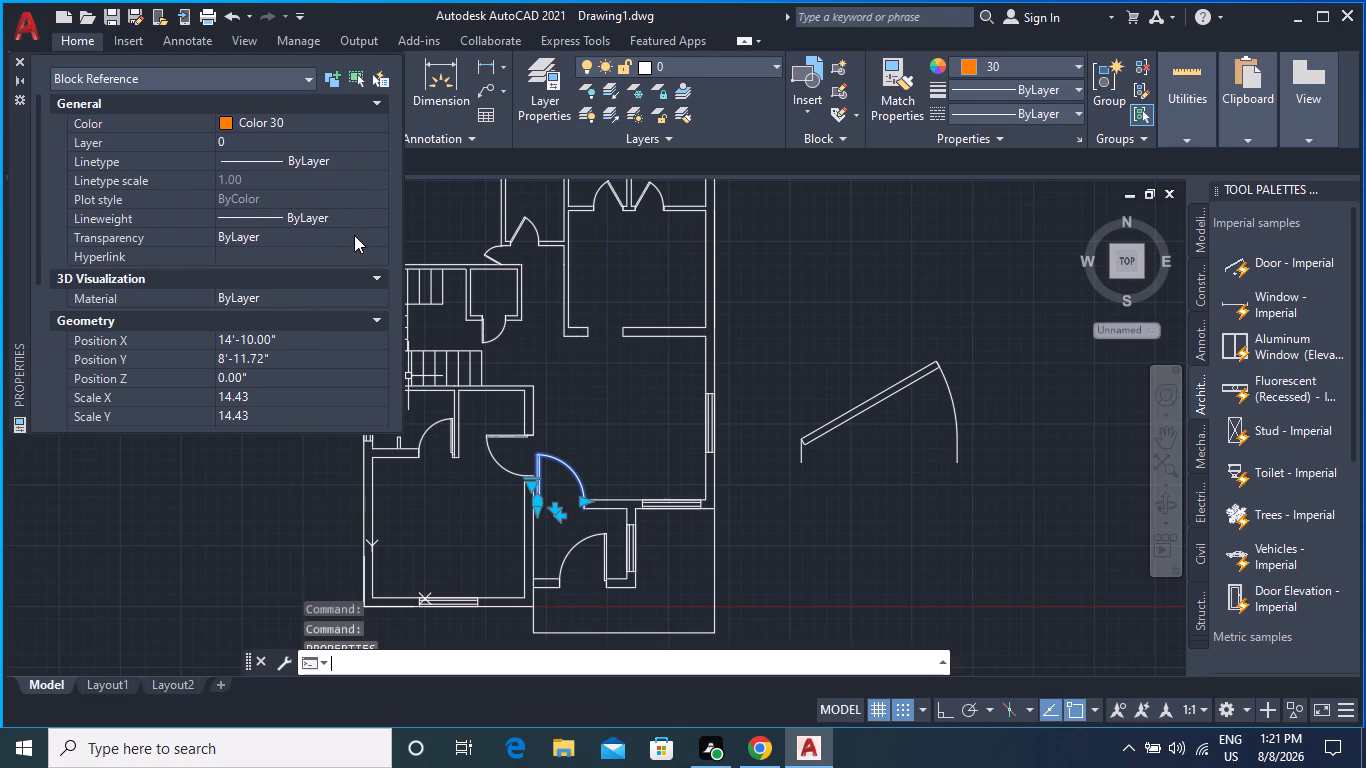
click(225, 119)
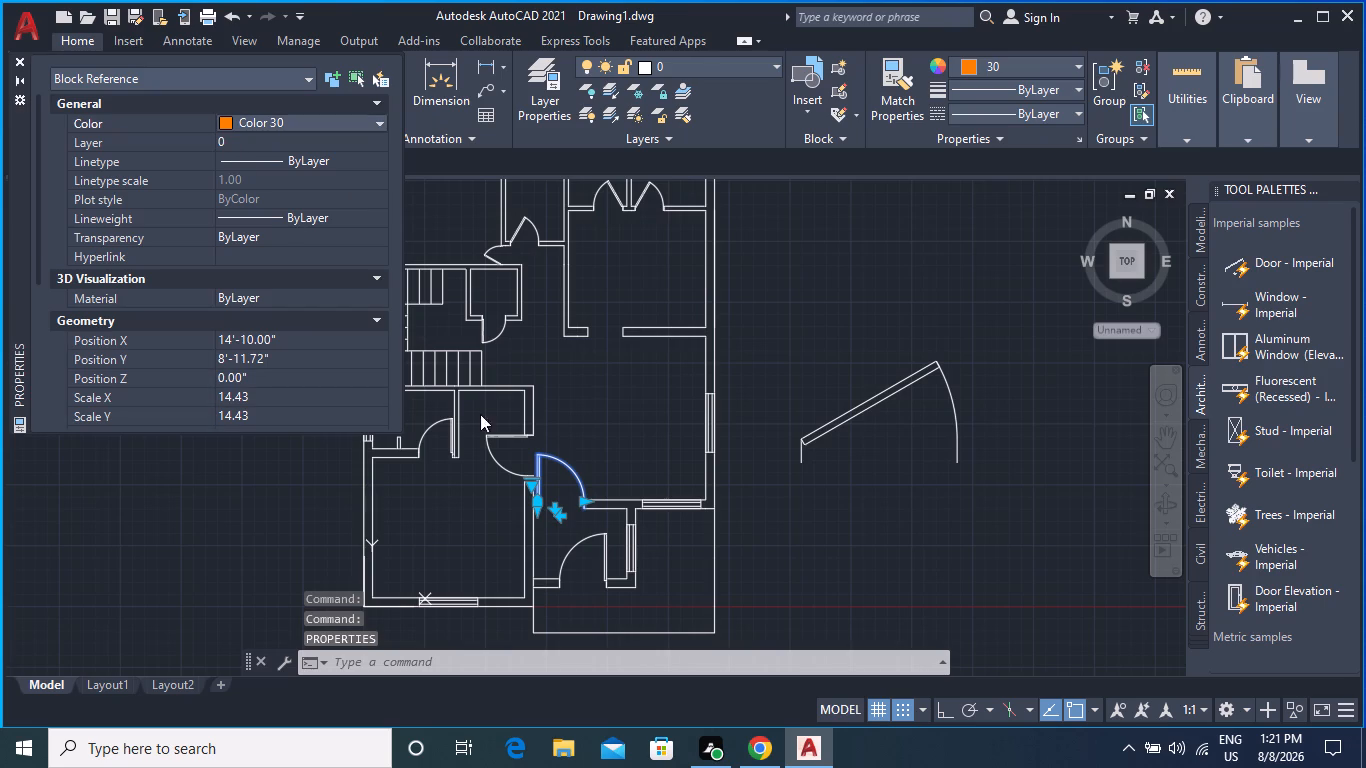
click(541, 461)
scroll(212, 351, down, 1)
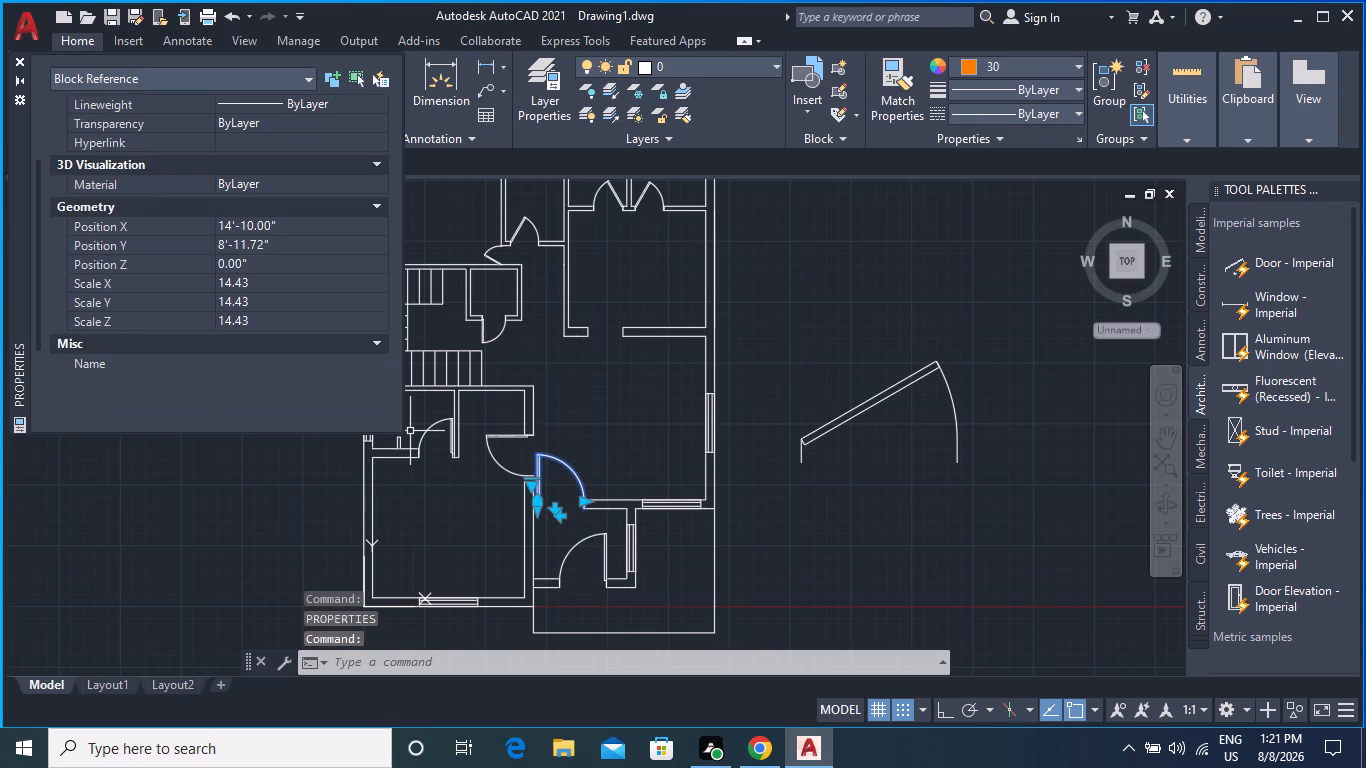
scroll(207, 348, down, 6)
scroll(211, 343, up, 6)
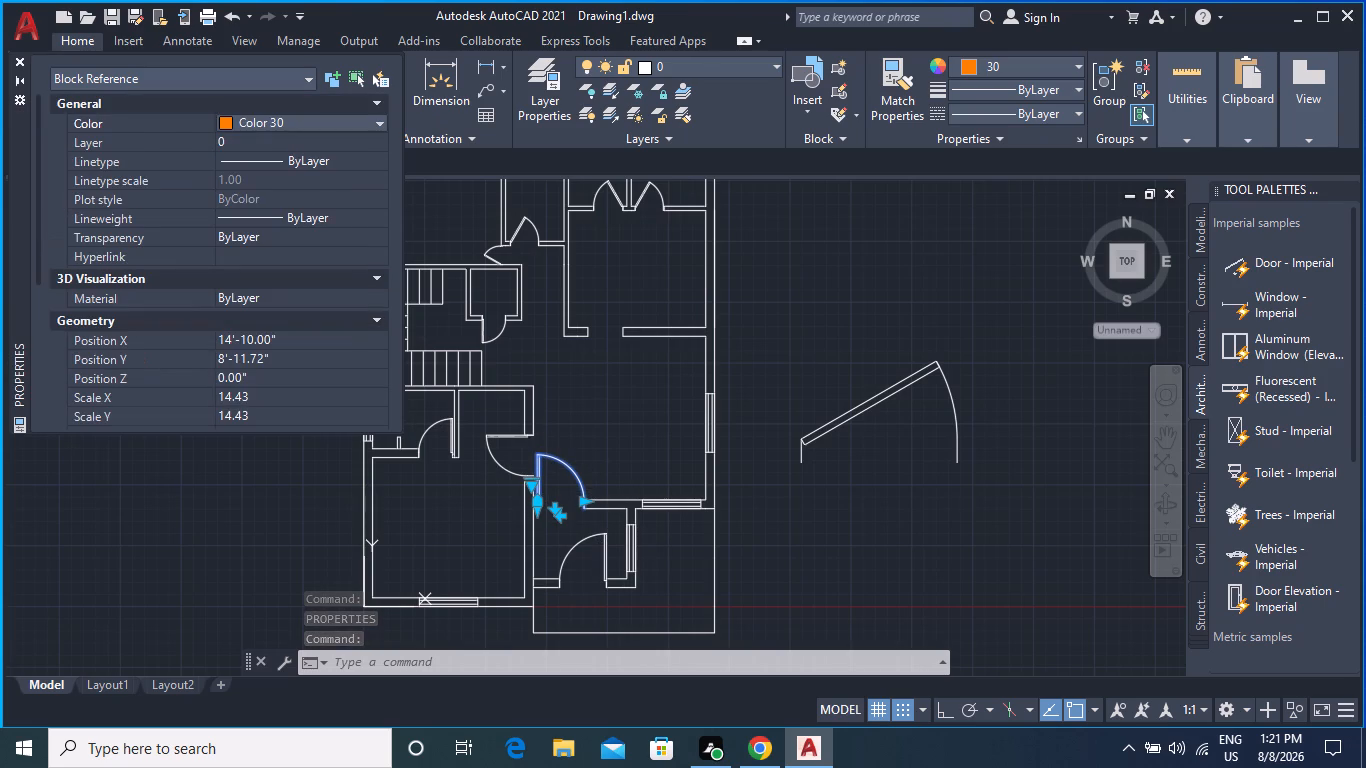
Examine the color, lineweight, linetype and transparency settings available for the selected door between the entry room and the lower-right large room.
scroll(215, 264, up, 4)
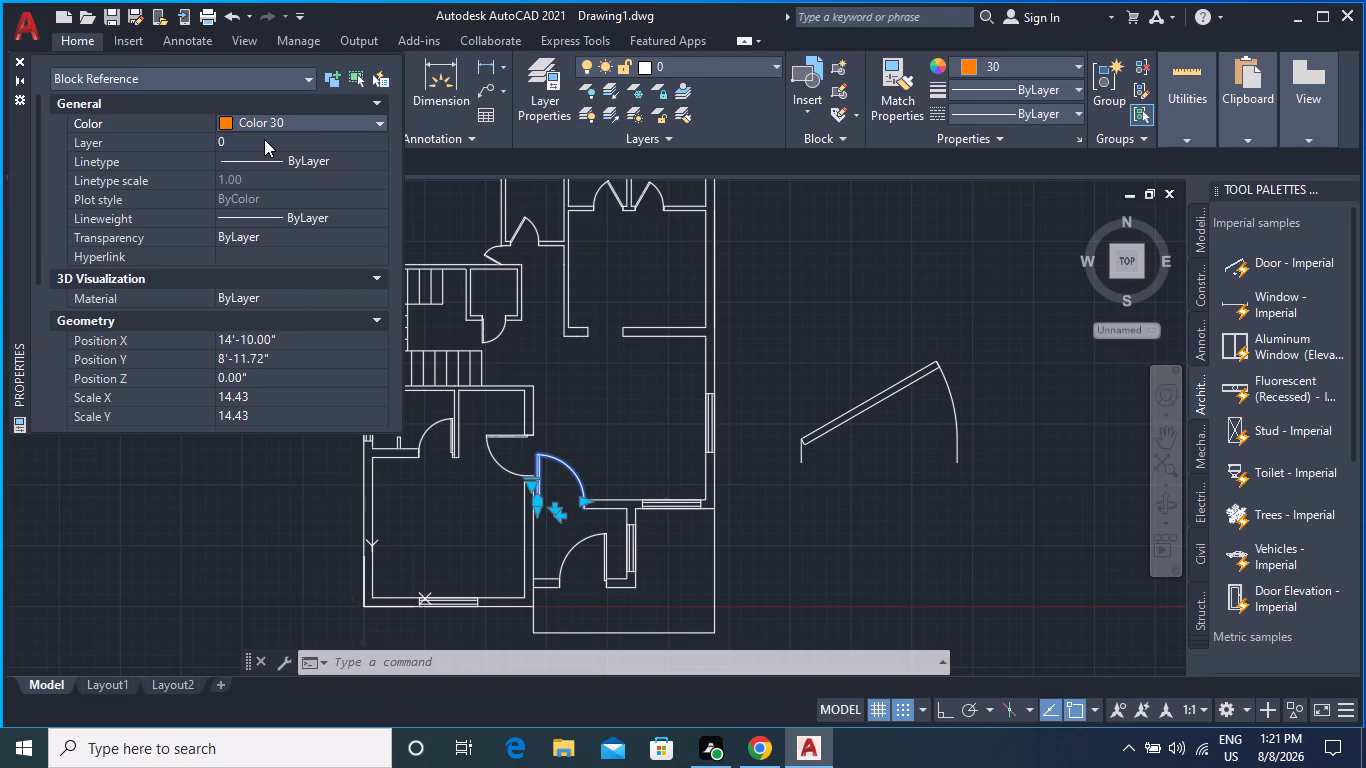
click(284, 119)
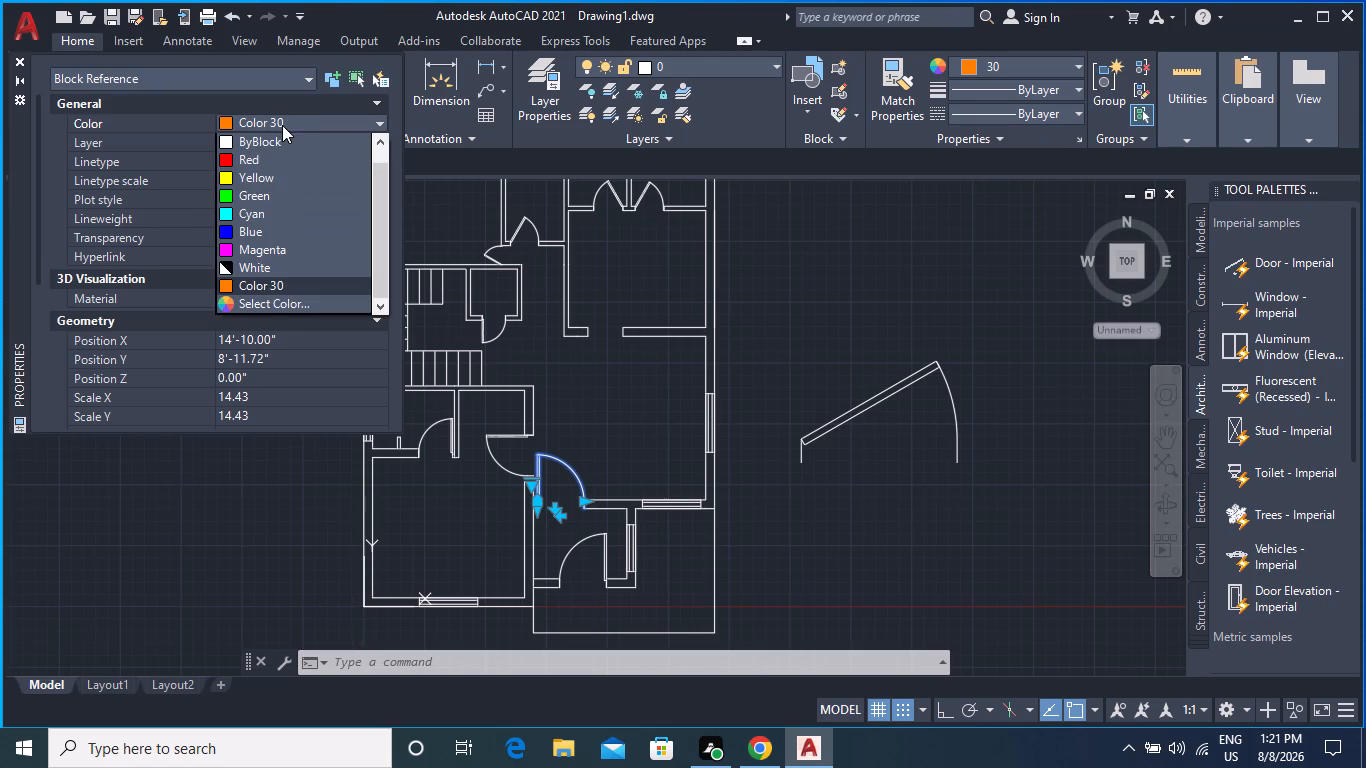
click(282, 124)
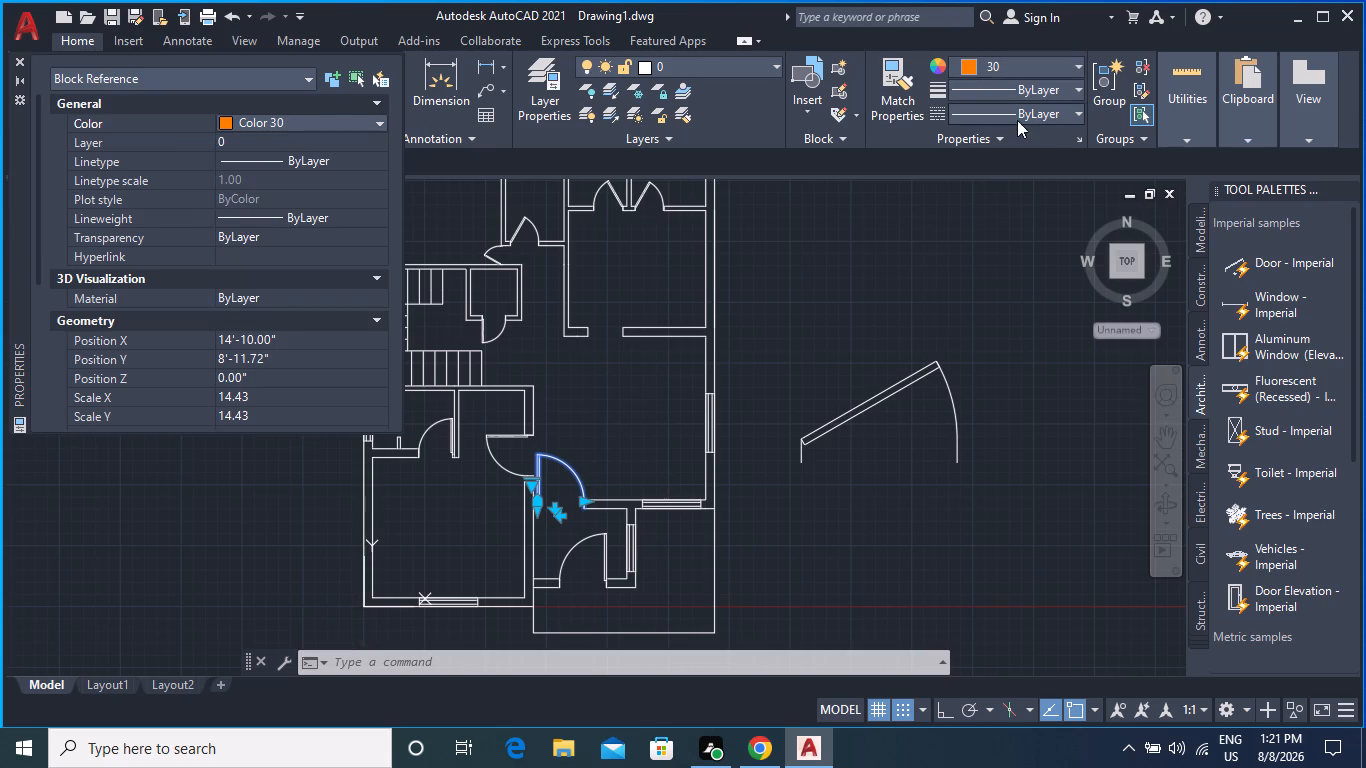
click(981, 64)
click(986, 61)
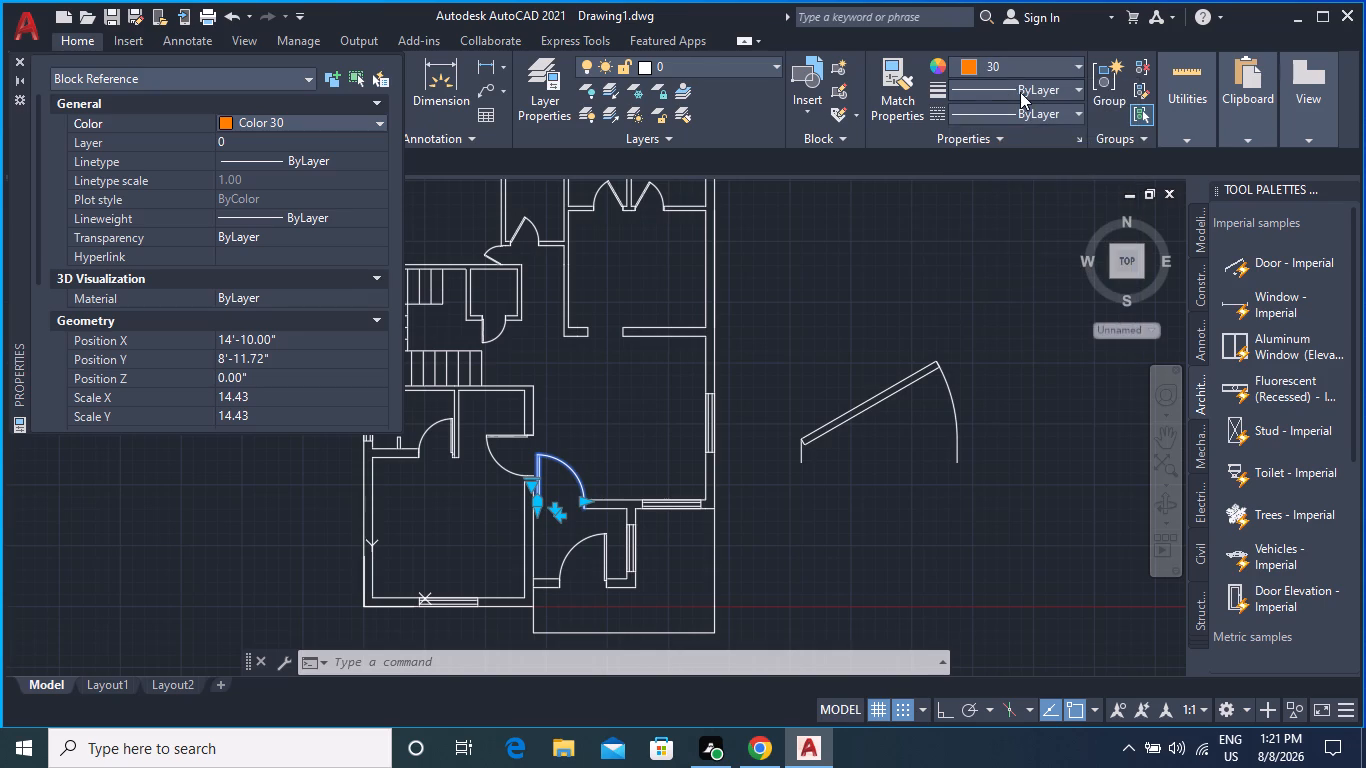
click(1021, 92)
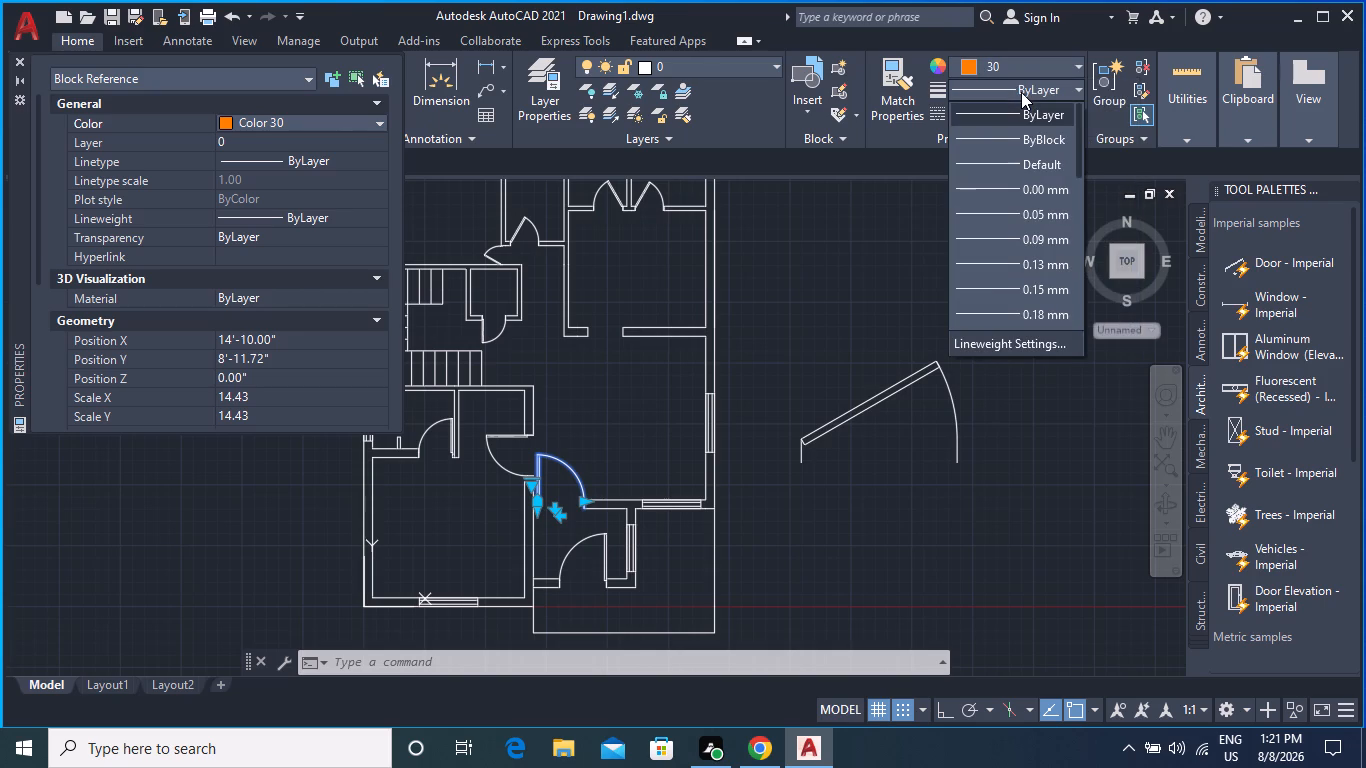
click(1021, 92)
click(997, 114)
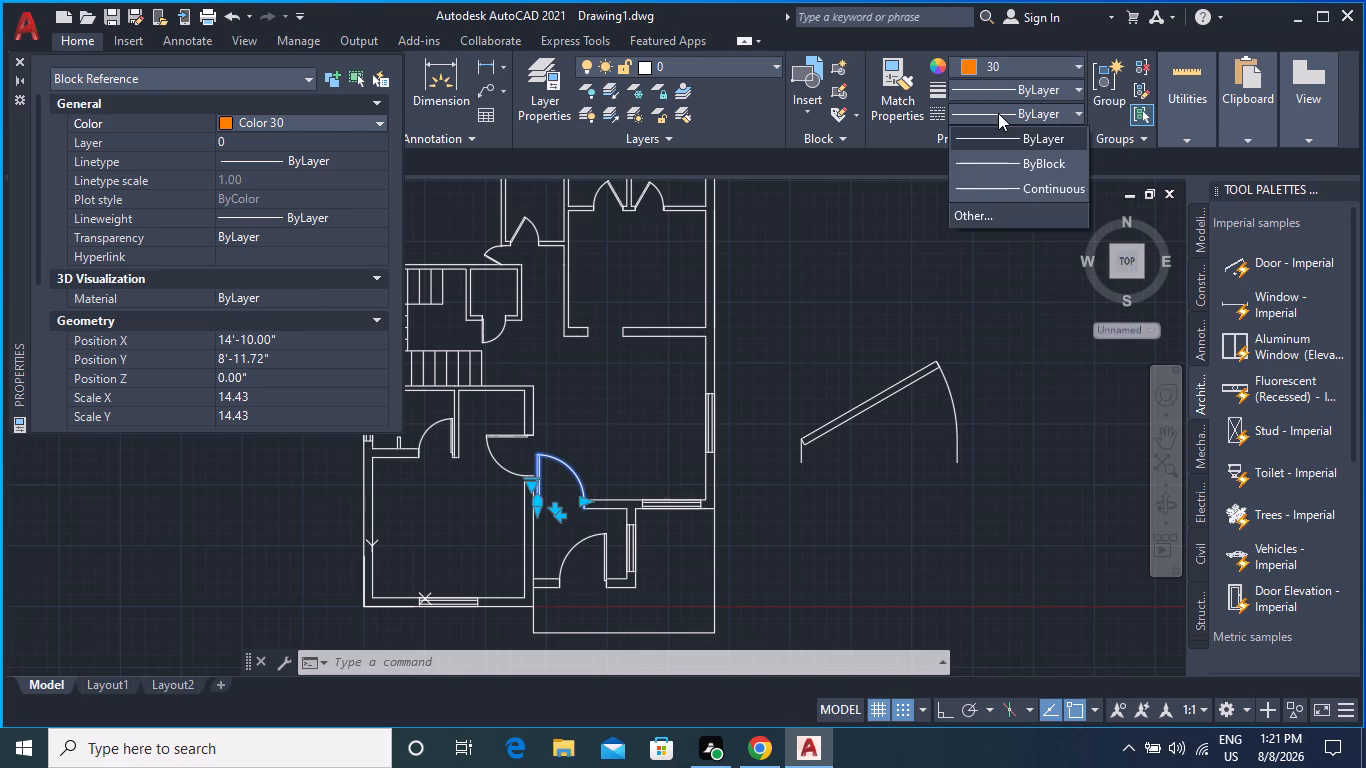
click(998, 113)
click(978, 136)
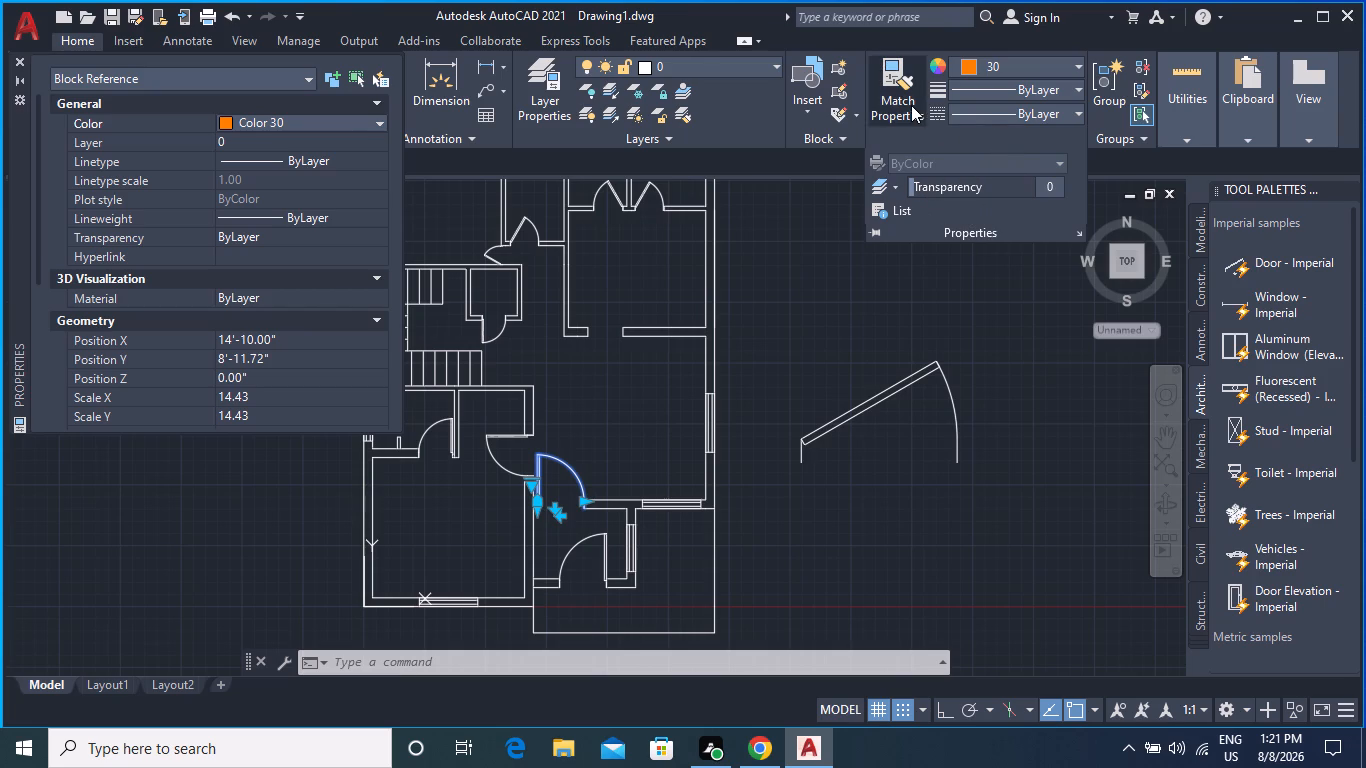
click(1038, 358)
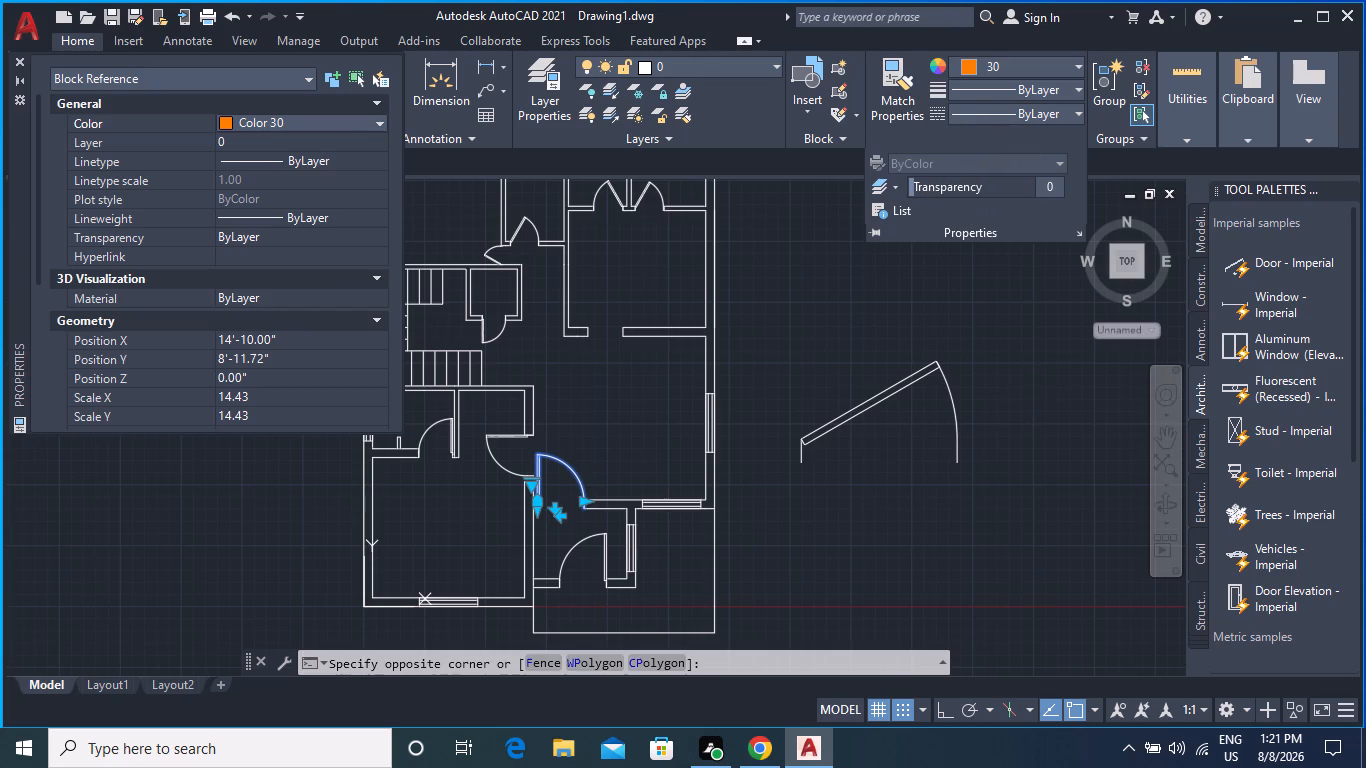
key(Escape)
key(Escape)
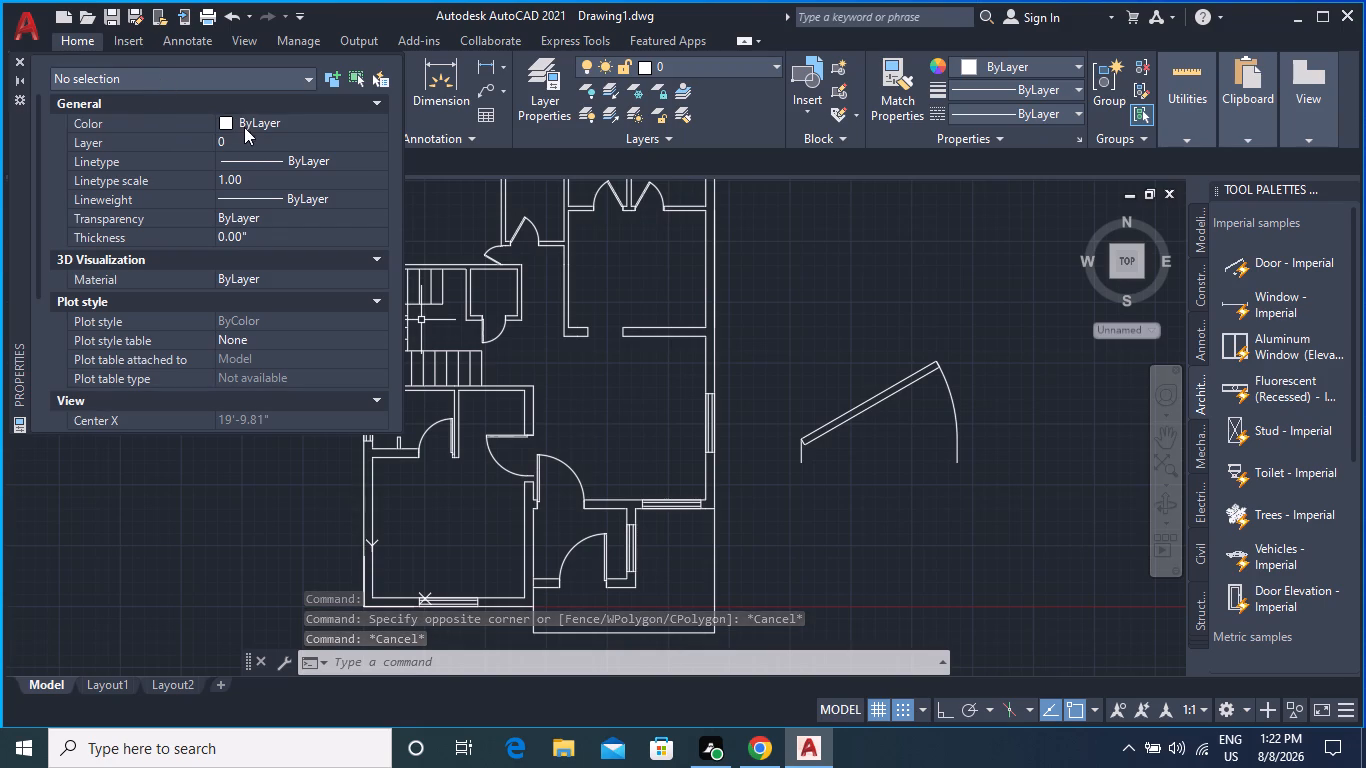
Reselect the door between the entry room and the lower-right large room and toggle the PICKADD selection mode.
click(538, 466)
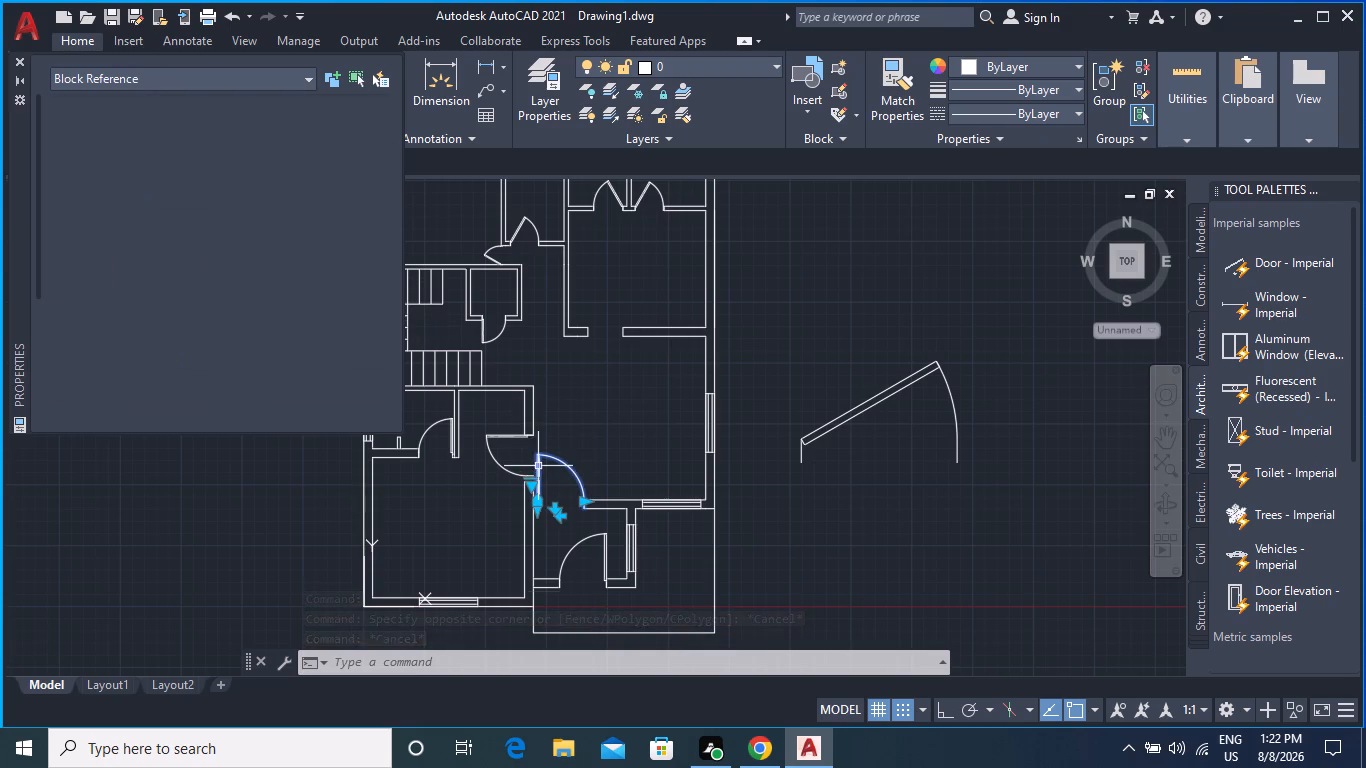
click(227, 121)
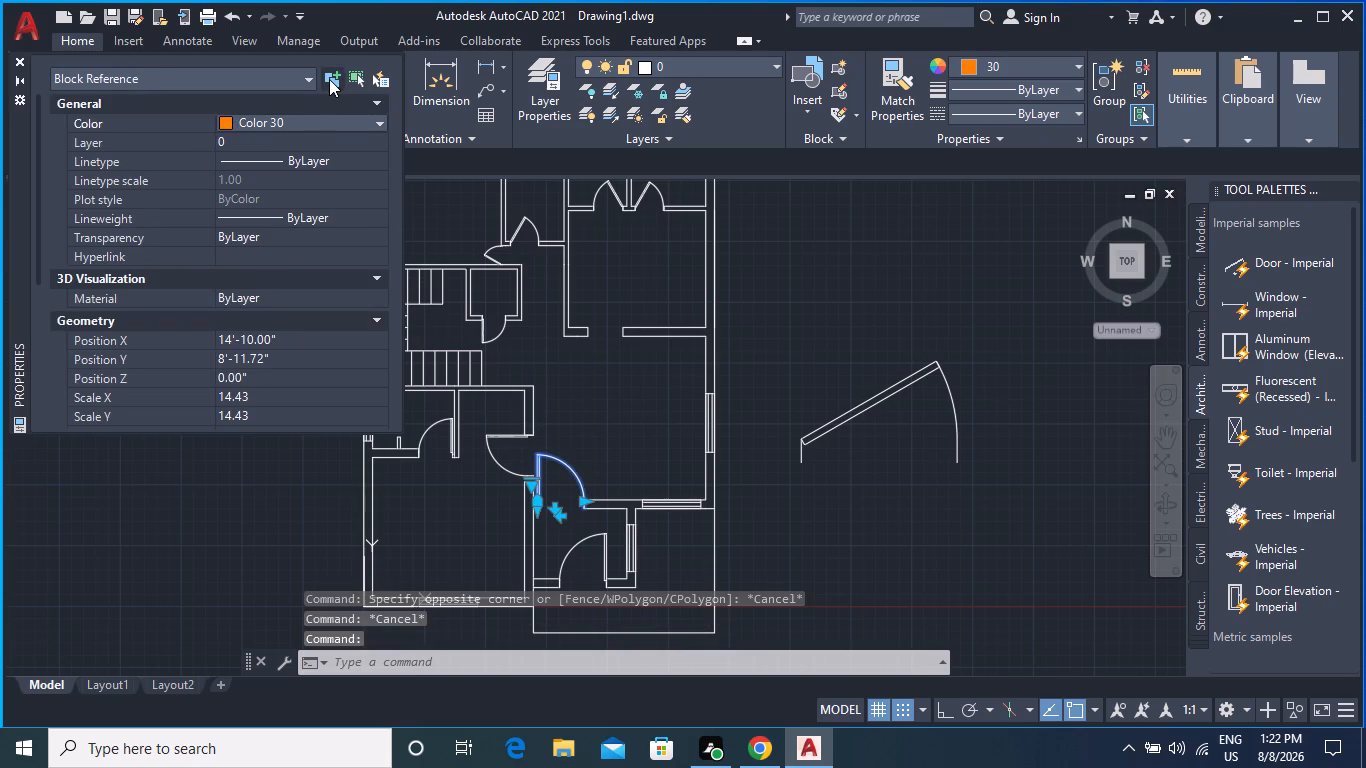
click(329, 79)
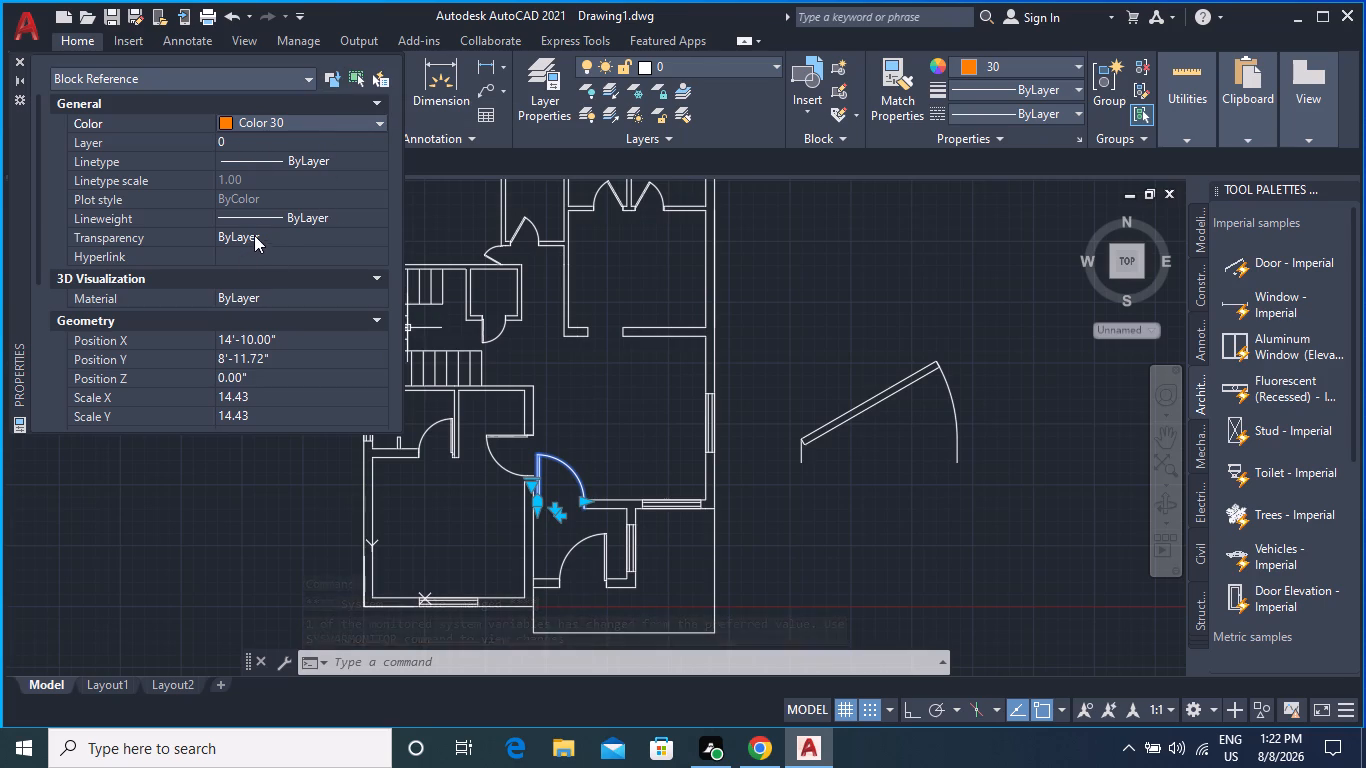
Examine the selected door's block reference properties, from its general settings through its geometry and miscellaneous entries.
scroll(255, 287, down, 2)
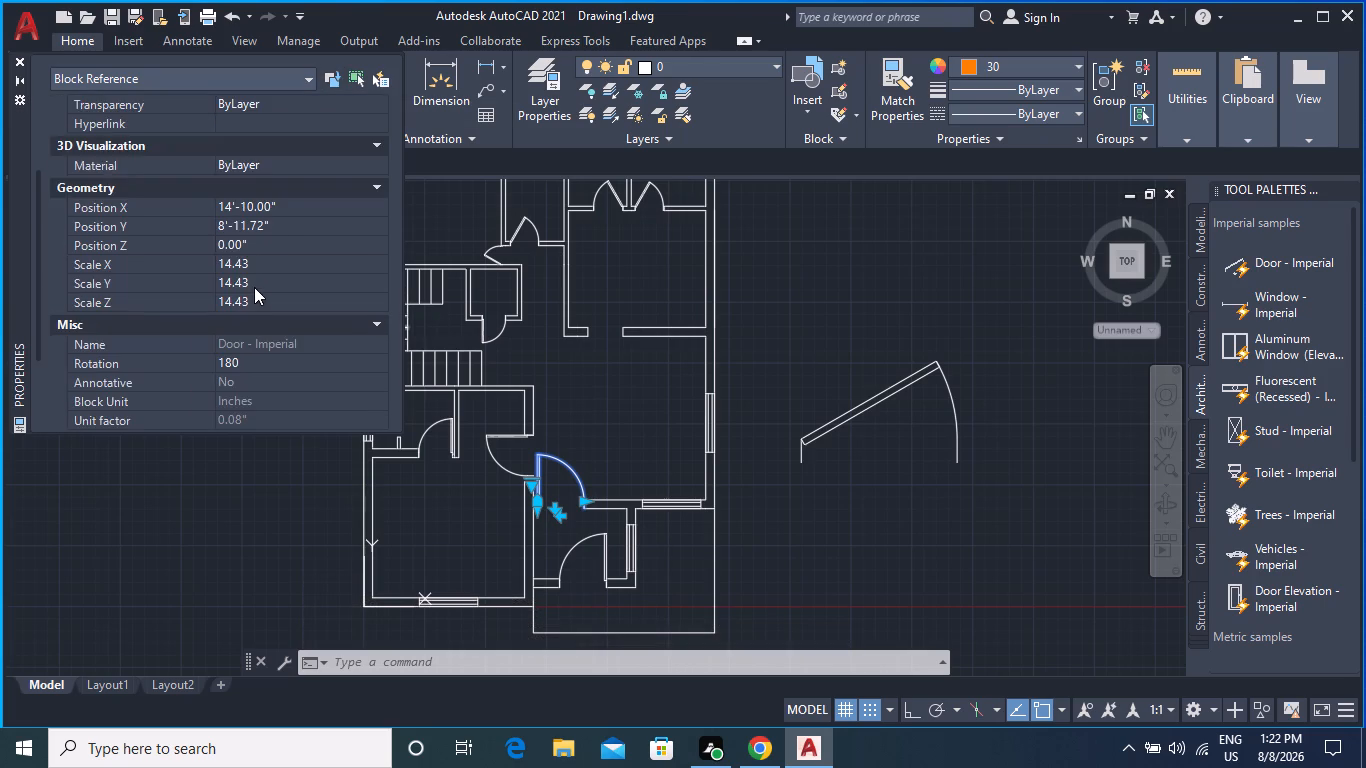
scroll(254, 287, up, 3)
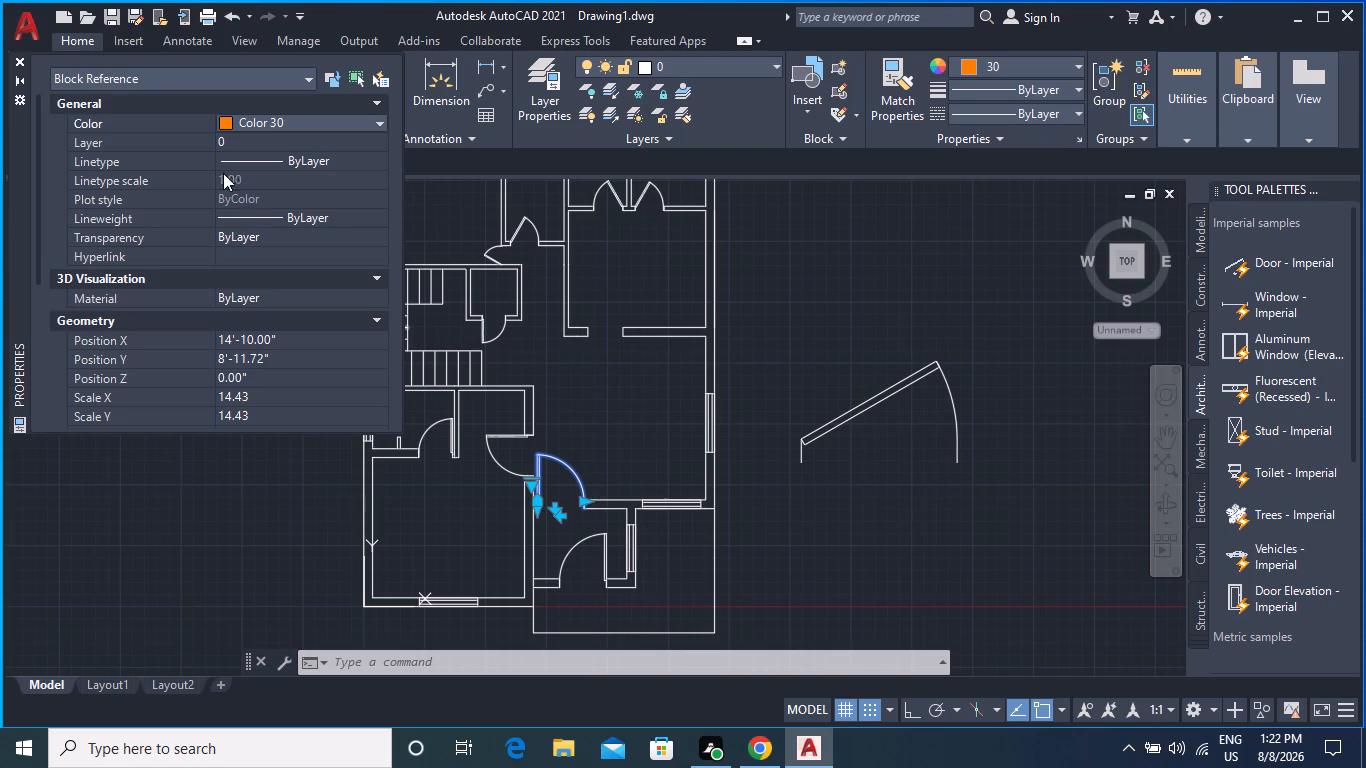
click(118, 85)
click(134, 80)
key(Escape)
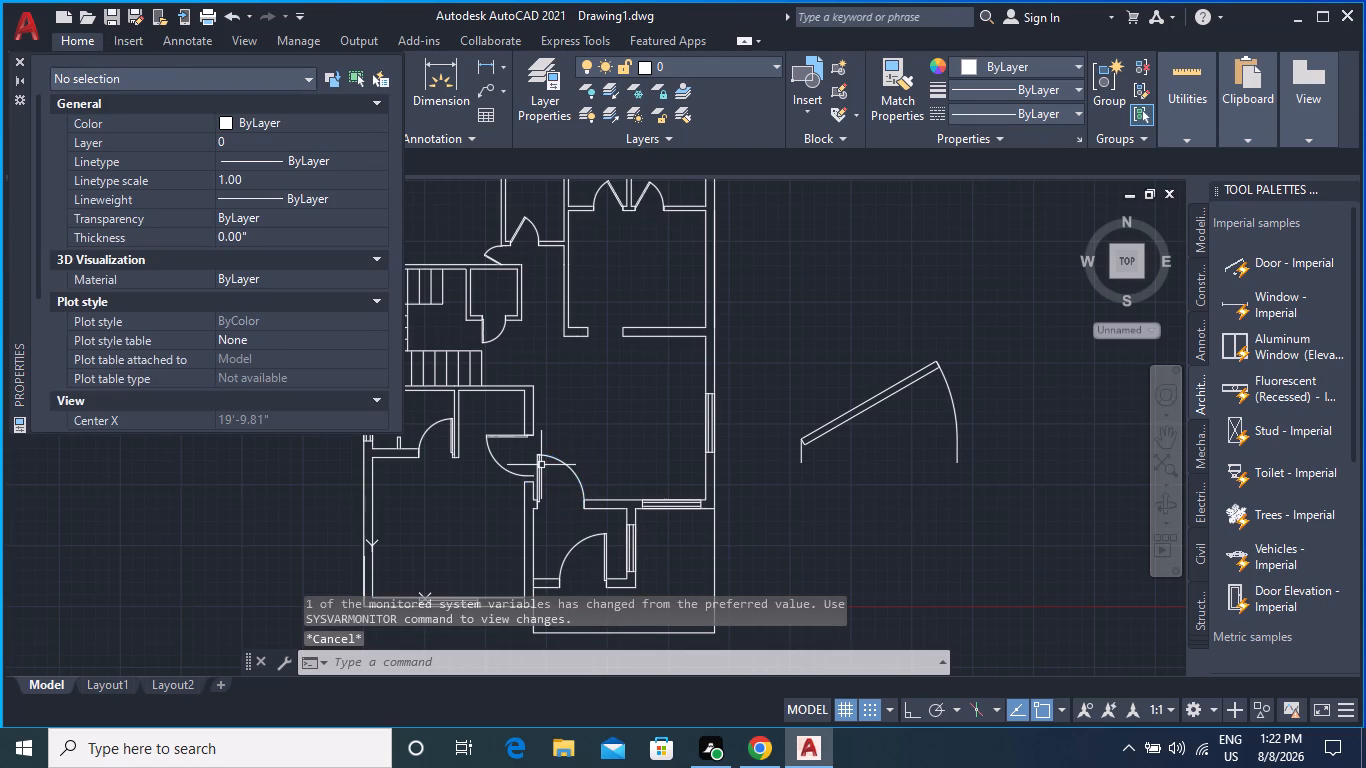
Pick the same door with the Select Objects command and choose Color 30 as the color in the general properties.
click(539, 464)
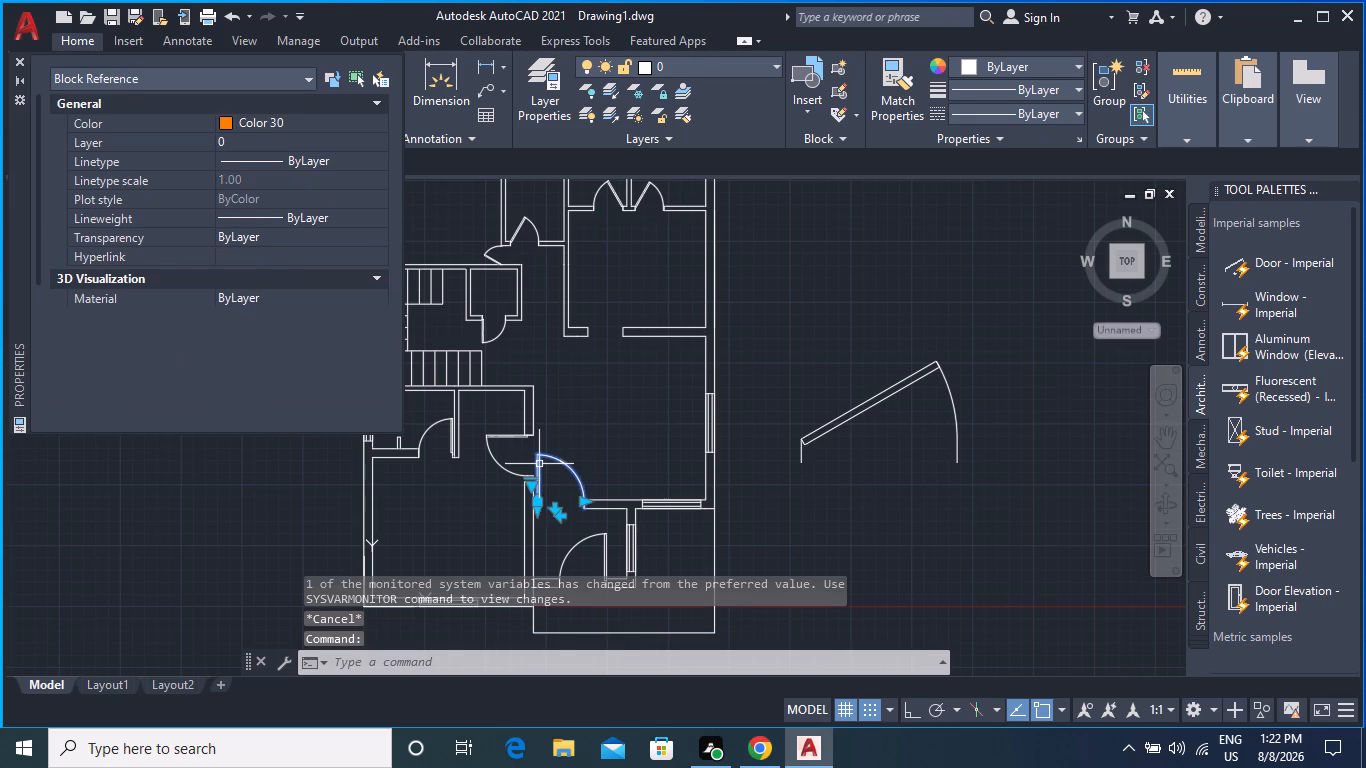
click(356, 77)
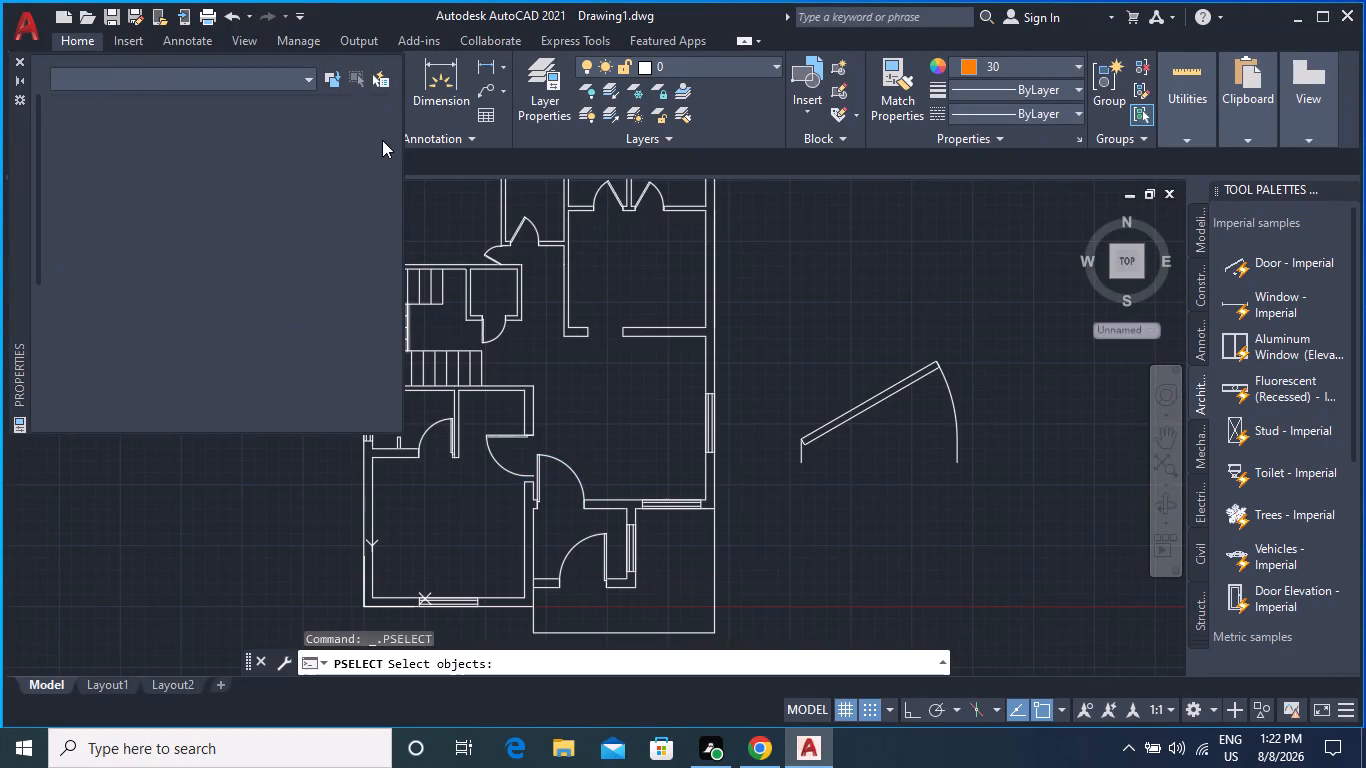
click(540, 461)
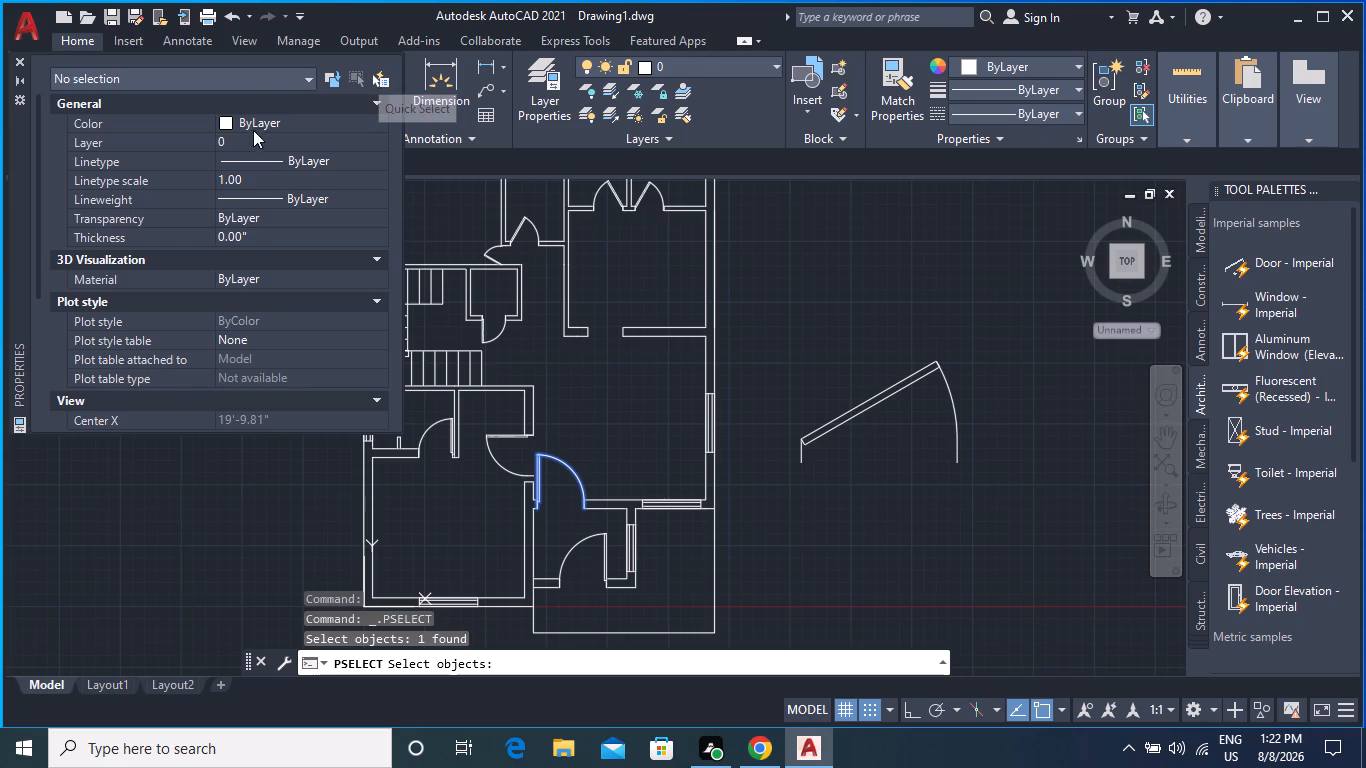
click(373, 100)
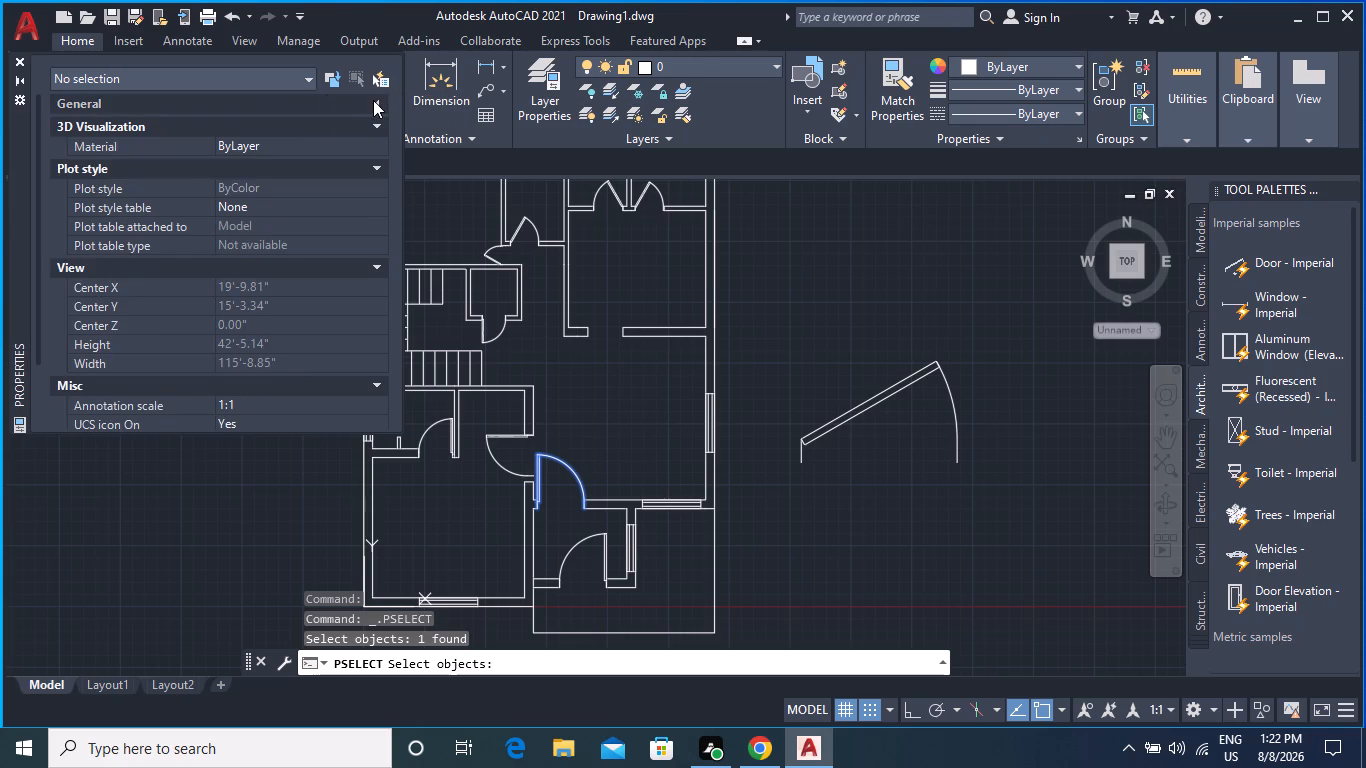
click(373, 100)
click(259, 113)
click(263, 115)
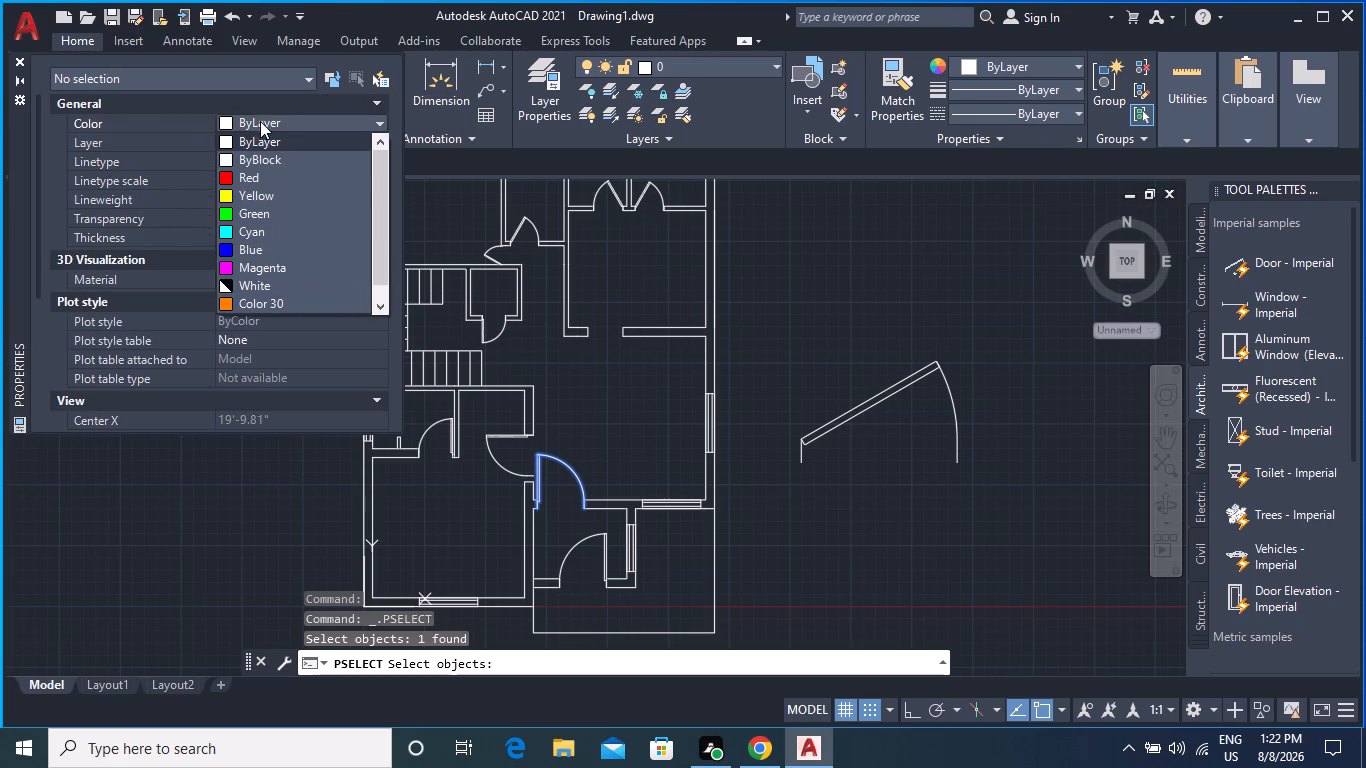
click(267, 288)
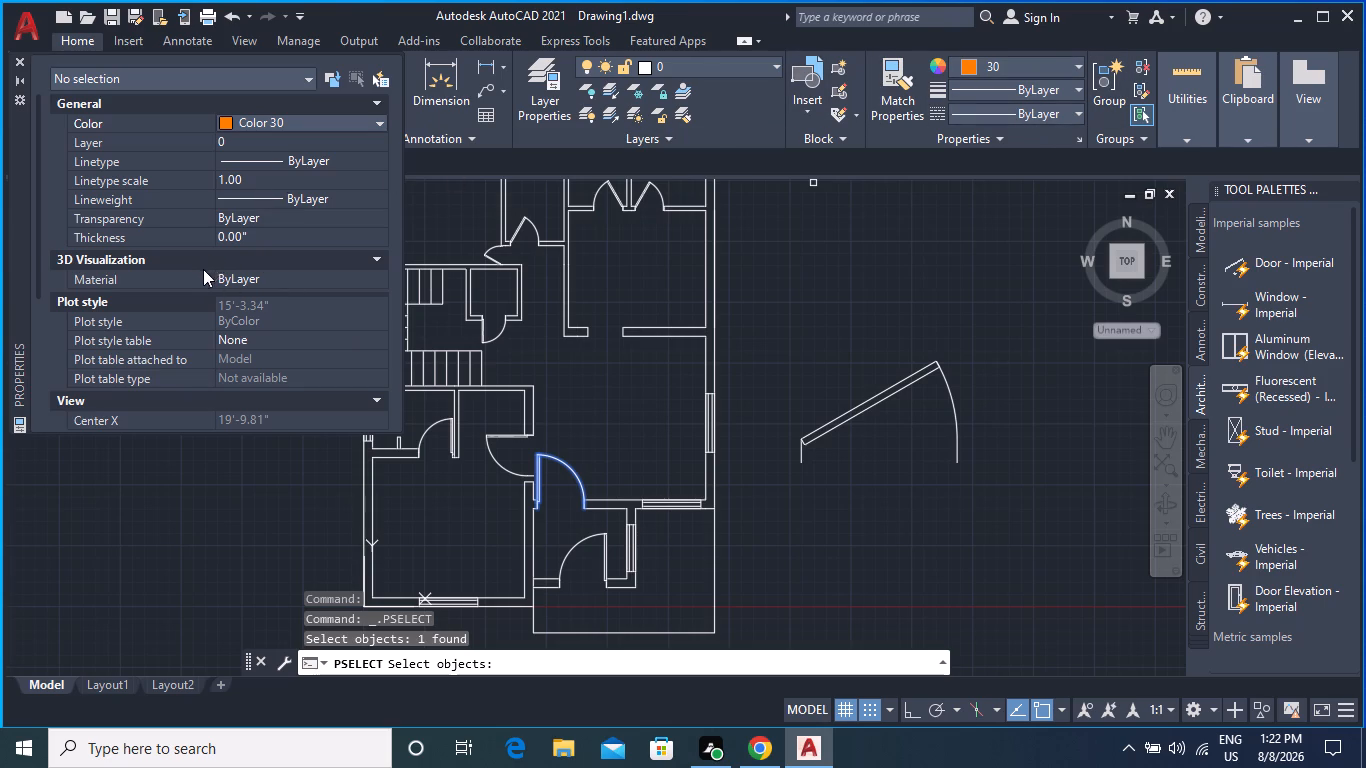
Examine the material setting and the remaining plot style, view and miscellaneous properties while the door is picked.
click(249, 278)
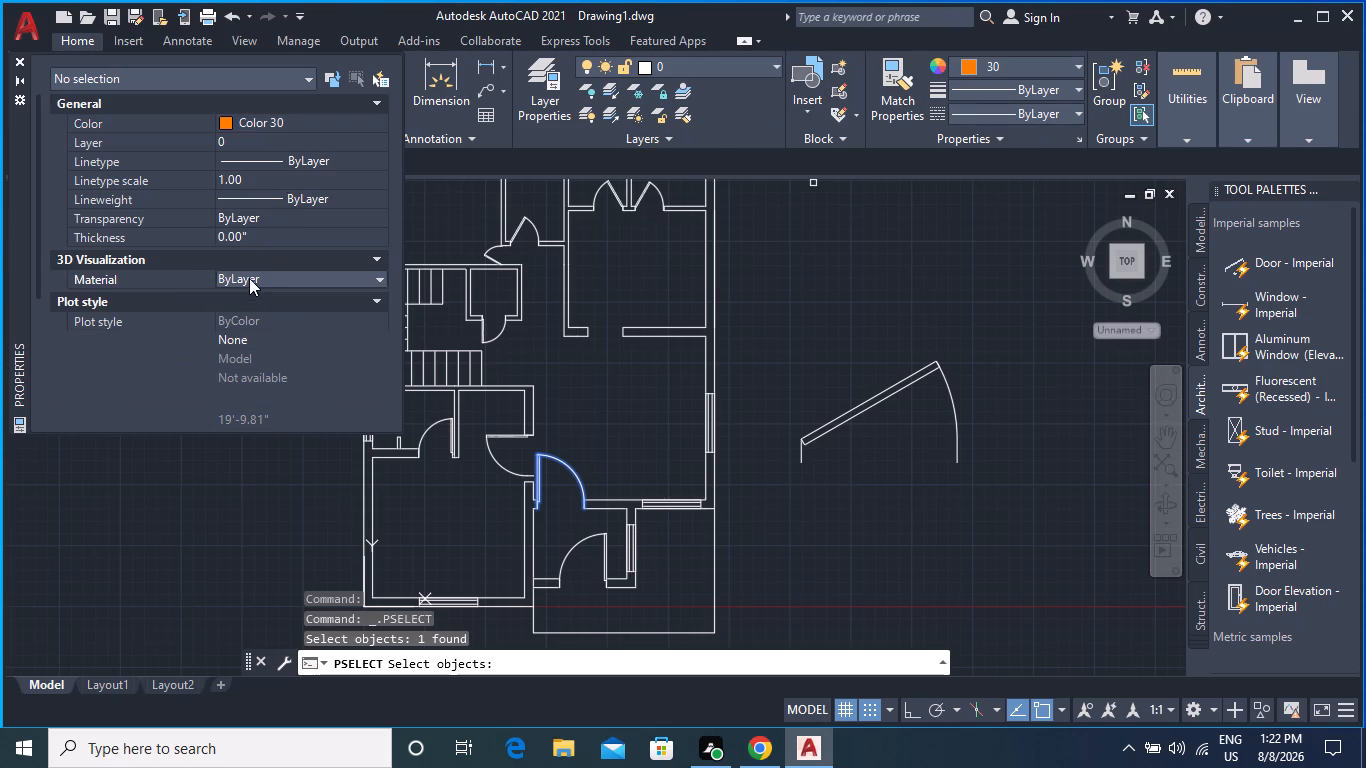
click(249, 278)
click(249, 278)
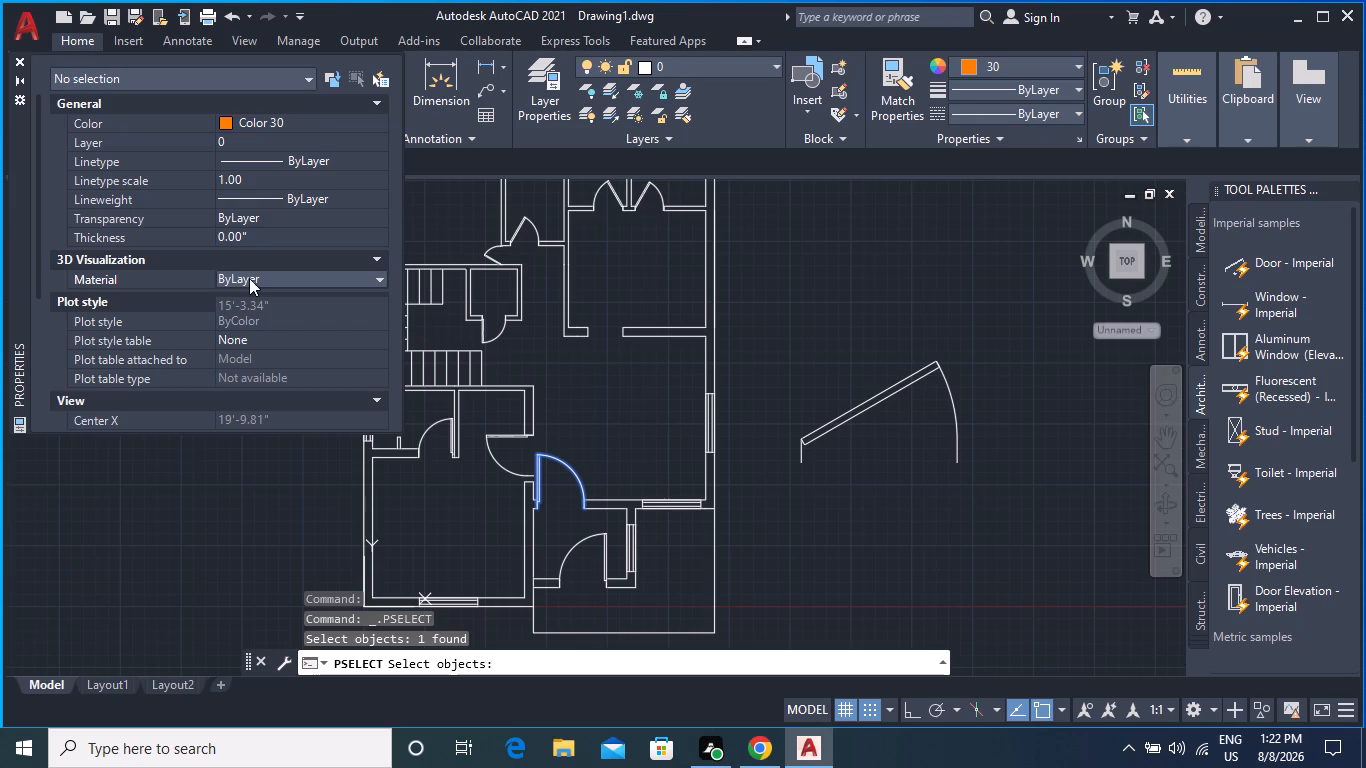
scroll(269, 320, down, 4)
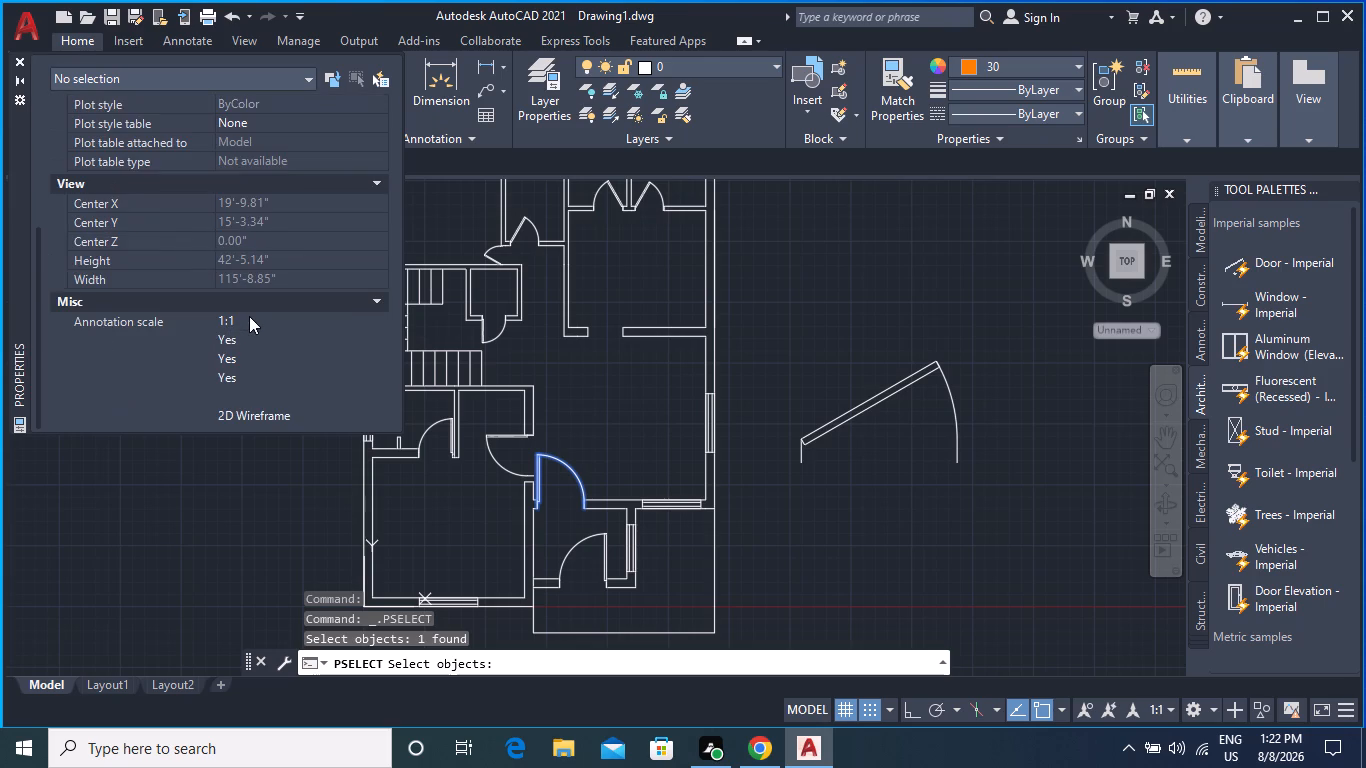
scroll(250, 314, down, 1)
scroll(200, 257, up, 1)
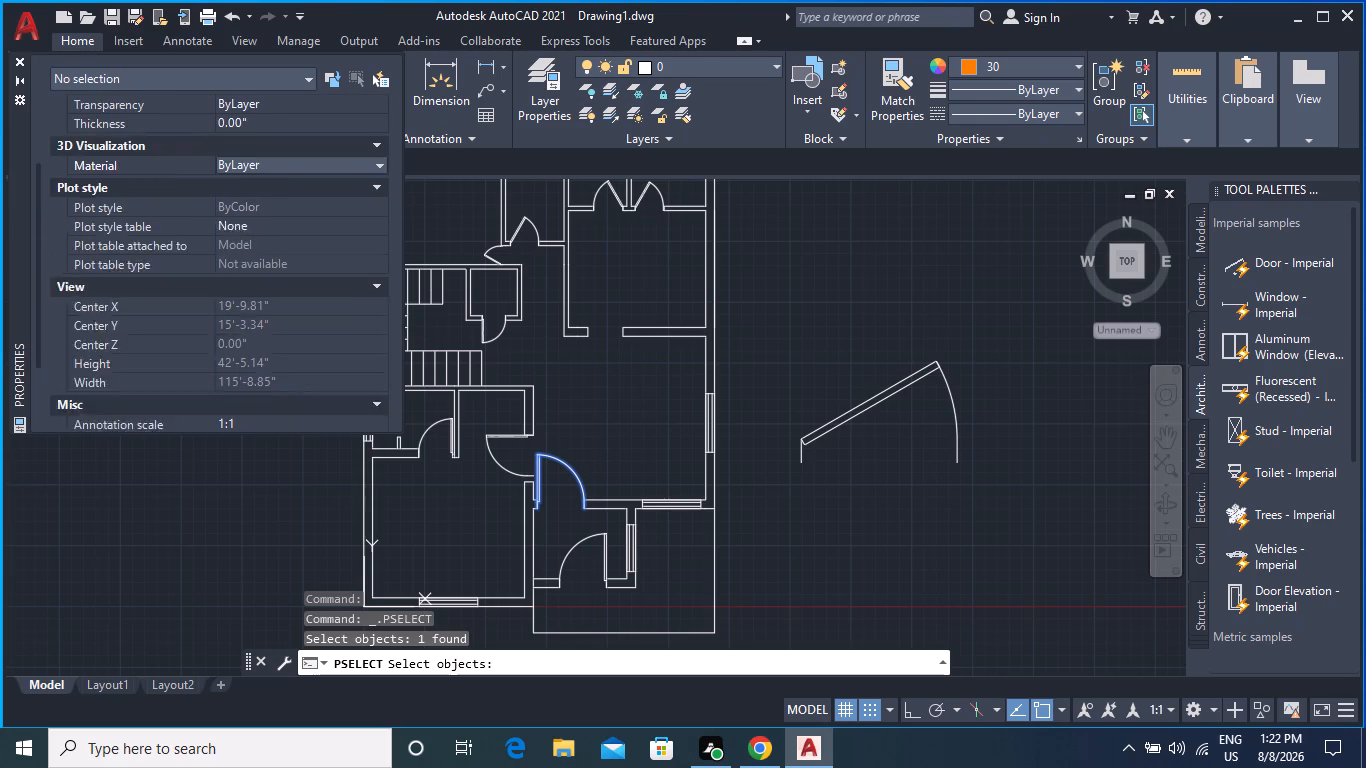
scroll(179, 257, up, 4)
key(Escape)
key(Escape)
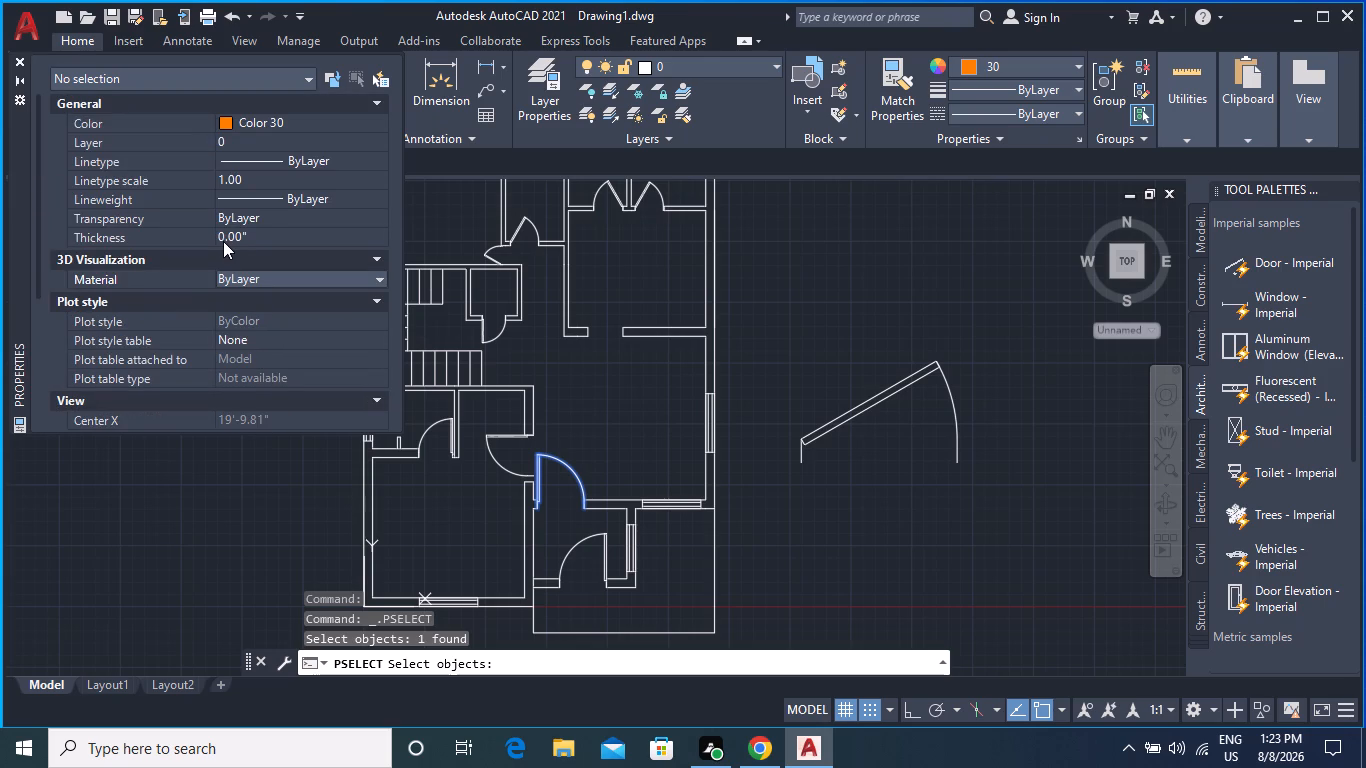
key(Escape)
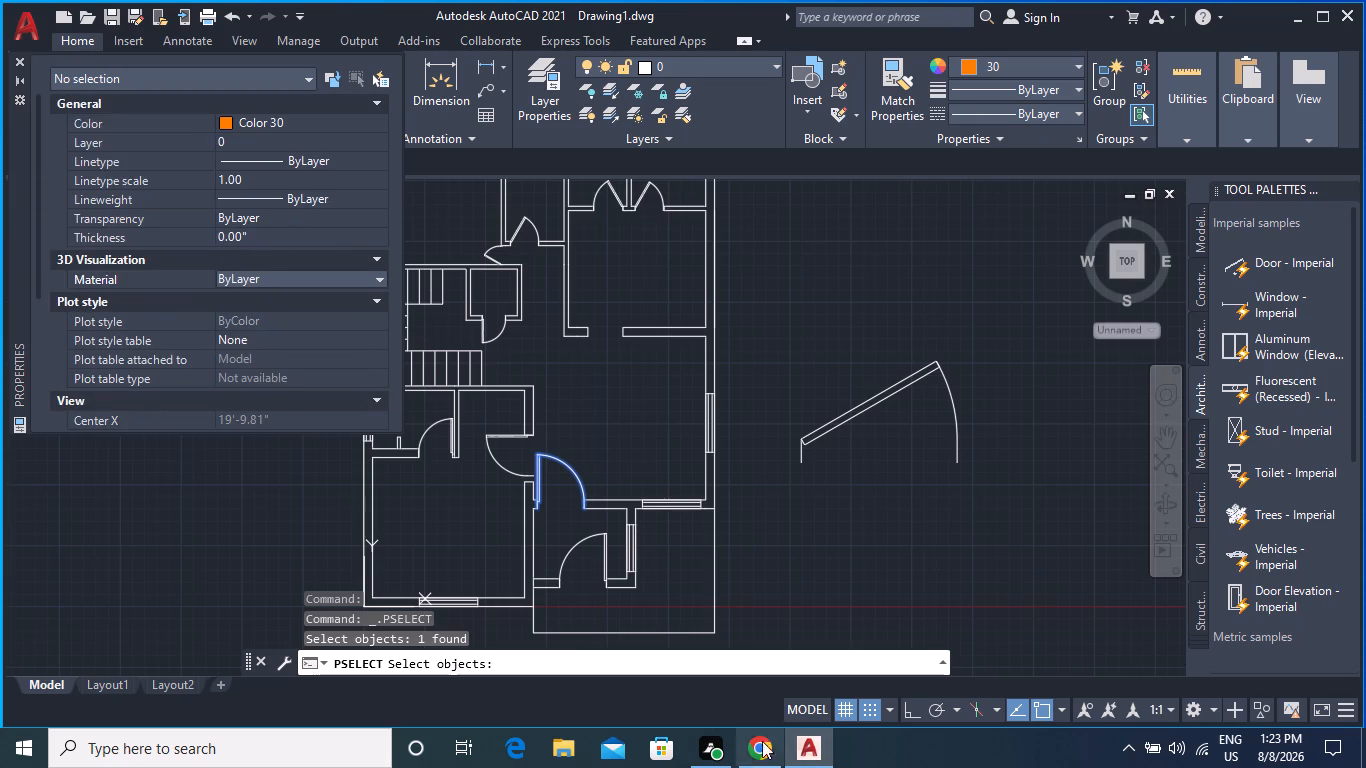
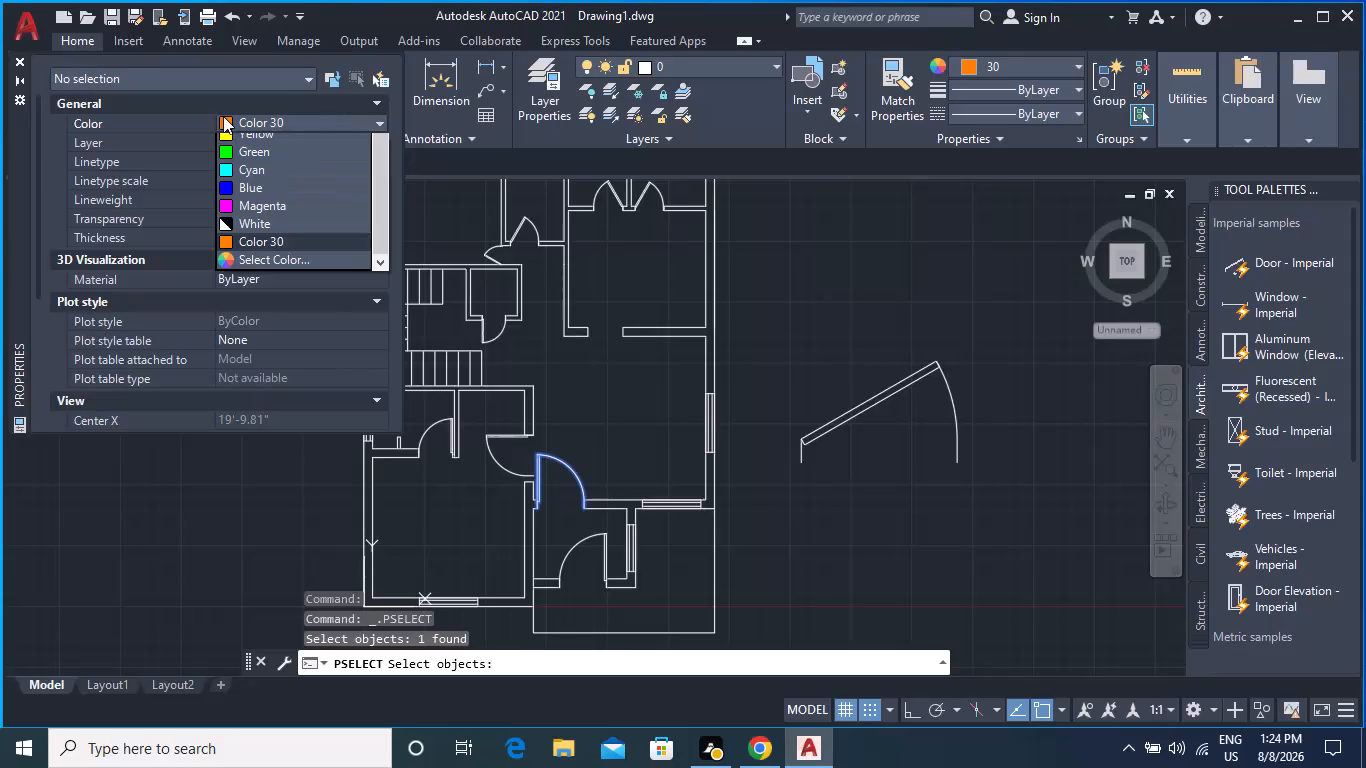
Choose Color 30 again as the color in the general properties while the door is picked.
right_click(223, 116)
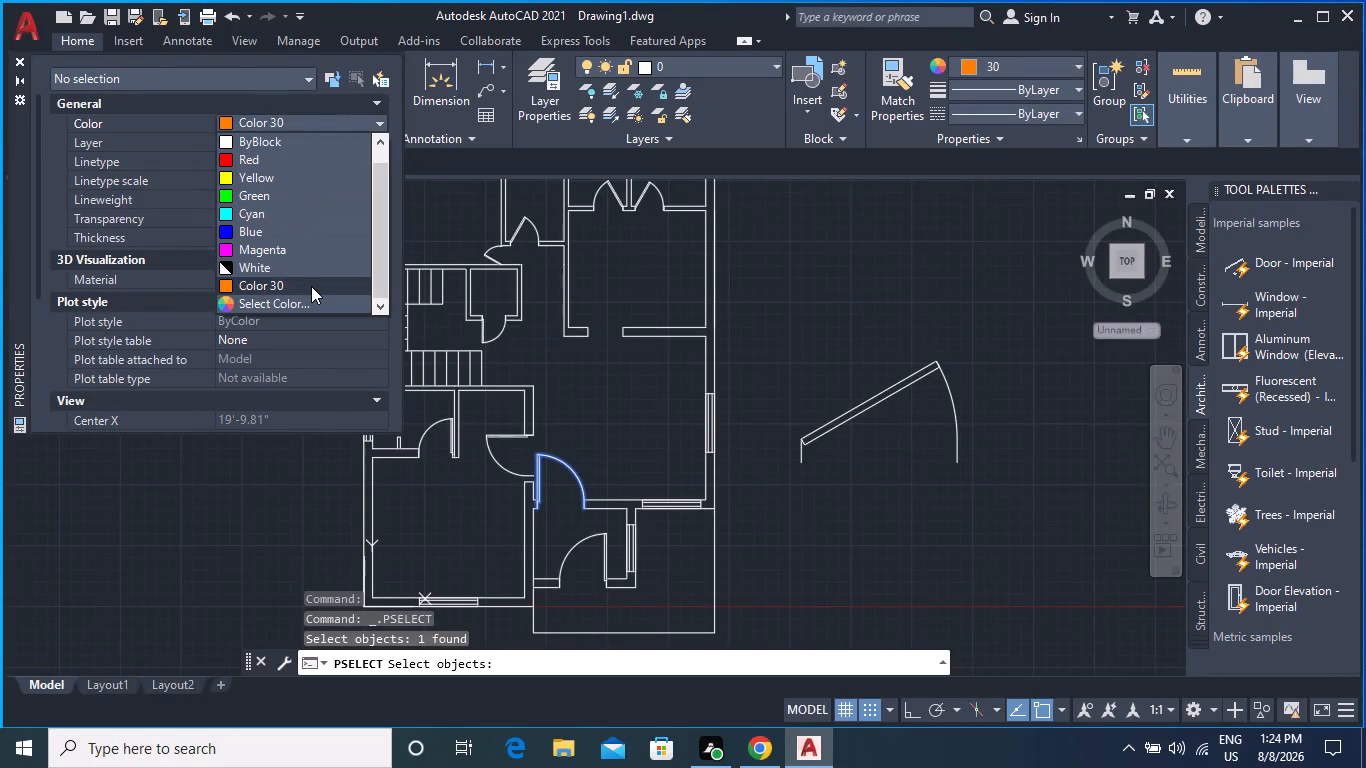
click(311, 286)
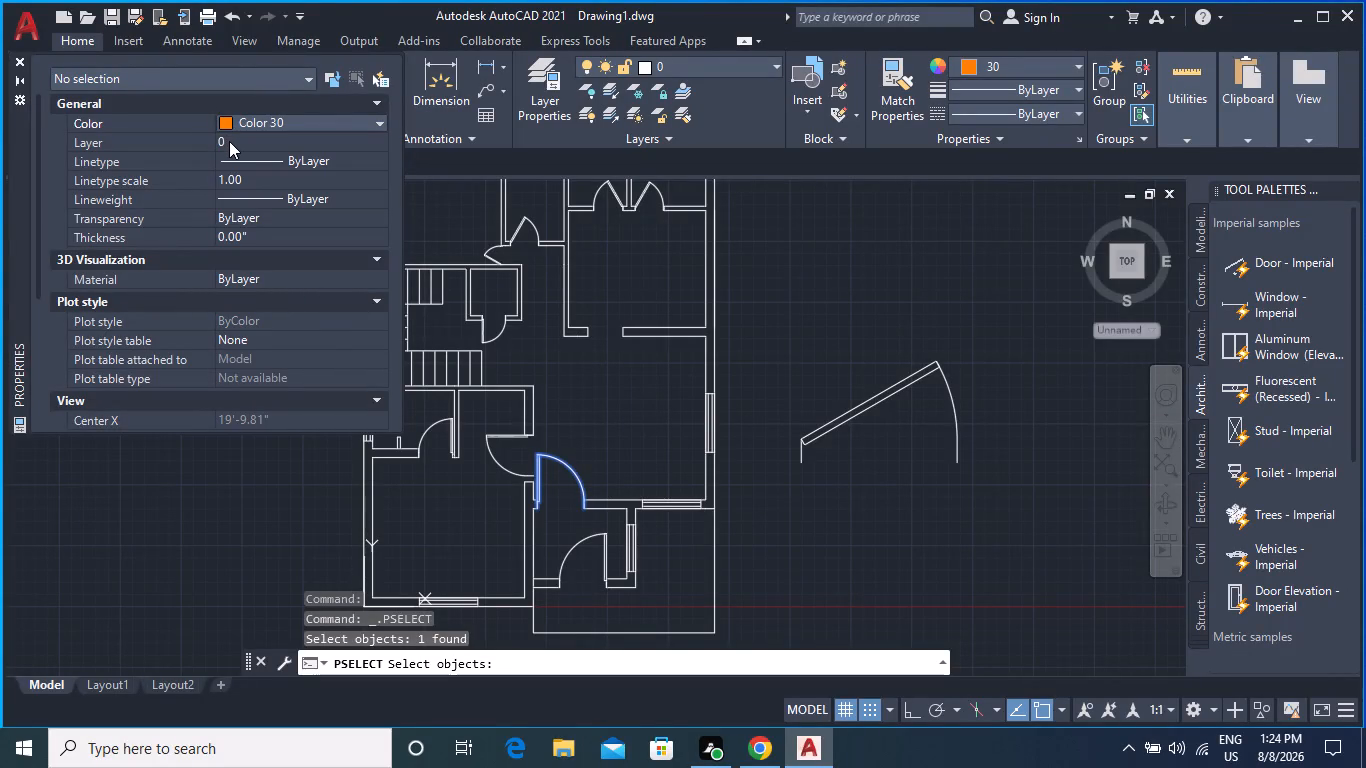
Examine the available layers and the plot style table setting in the properties.
click(229, 141)
click(229, 141)
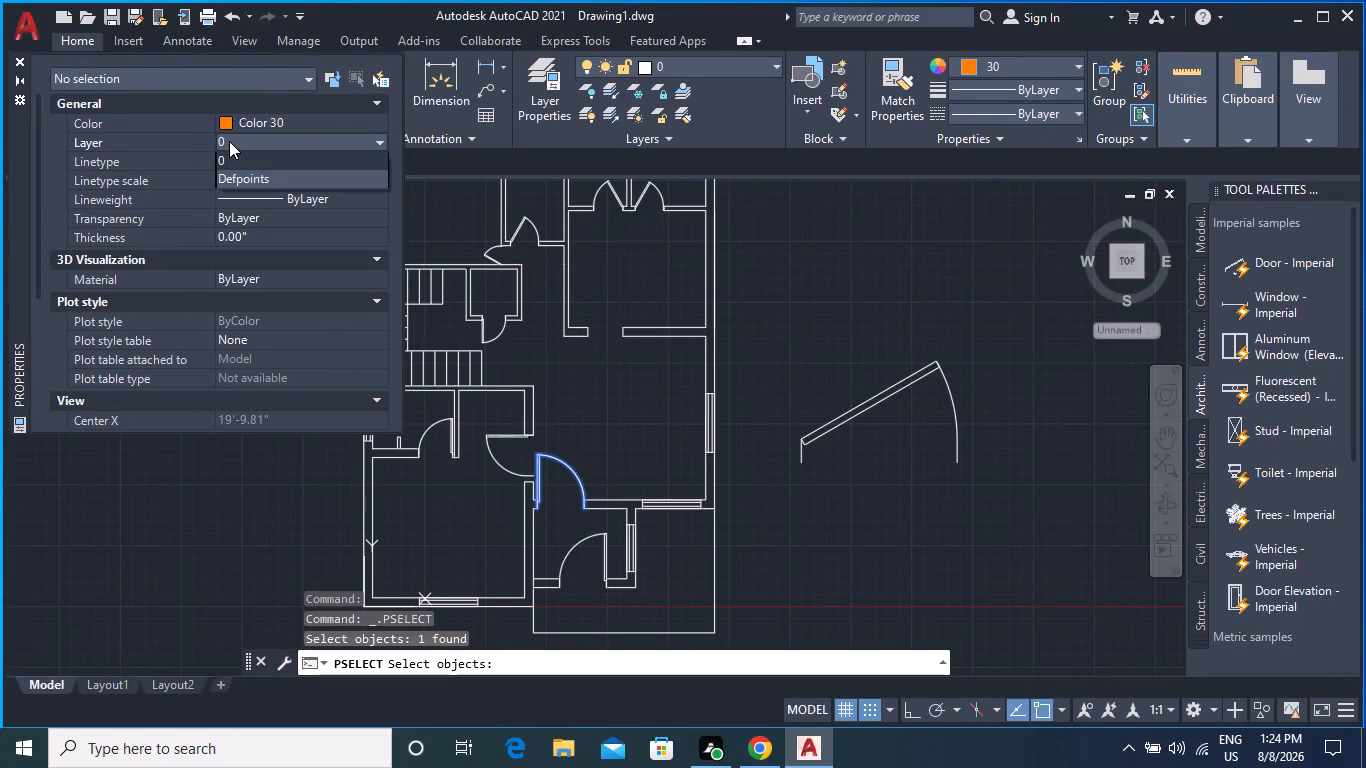
click(274, 141)
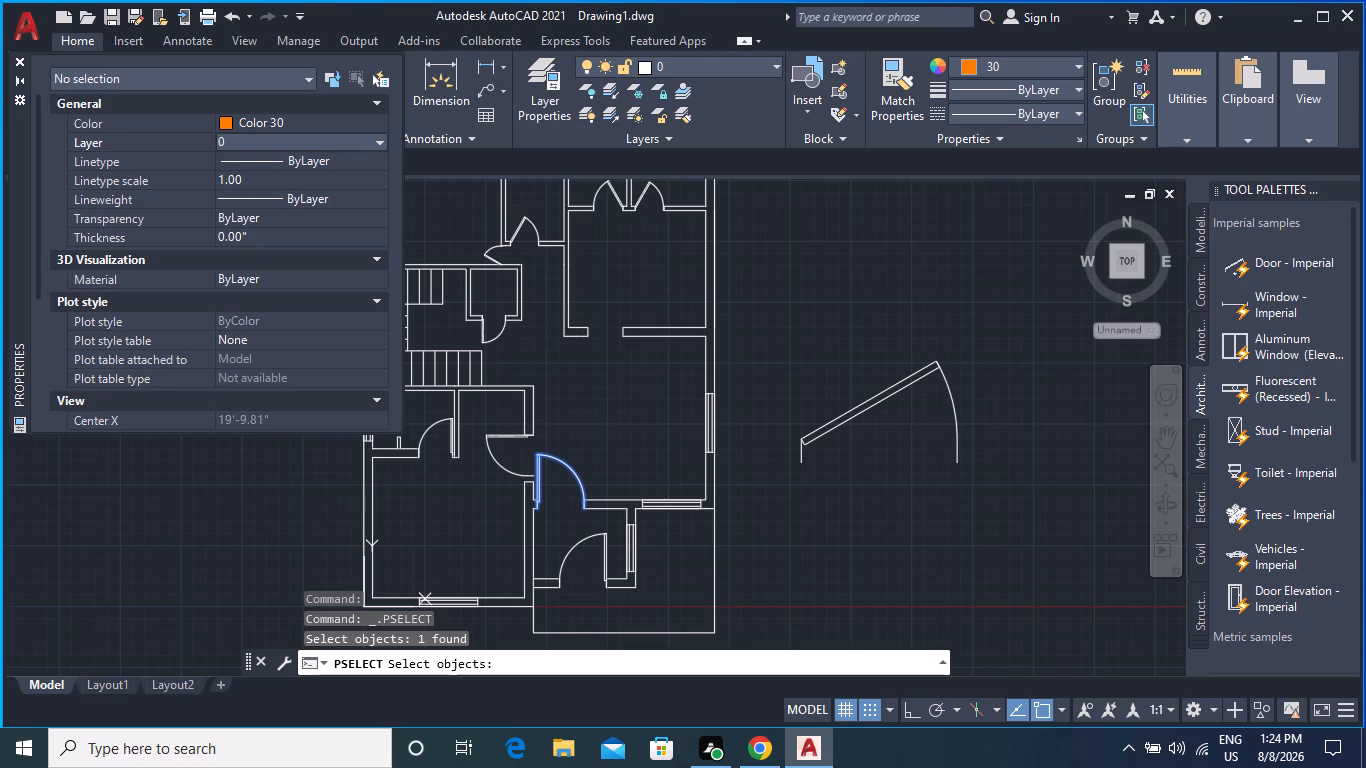
scroll(166, 211, down, 1)
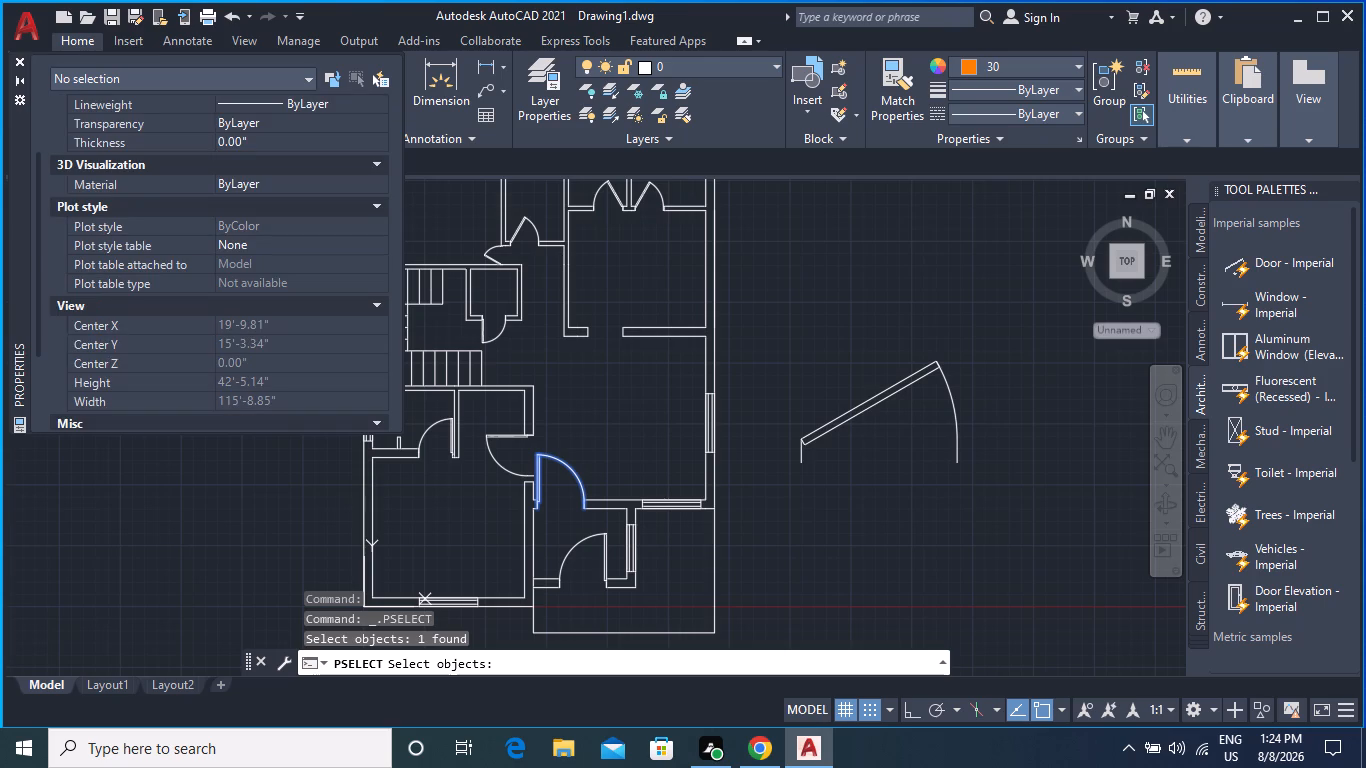
click(241, 241)
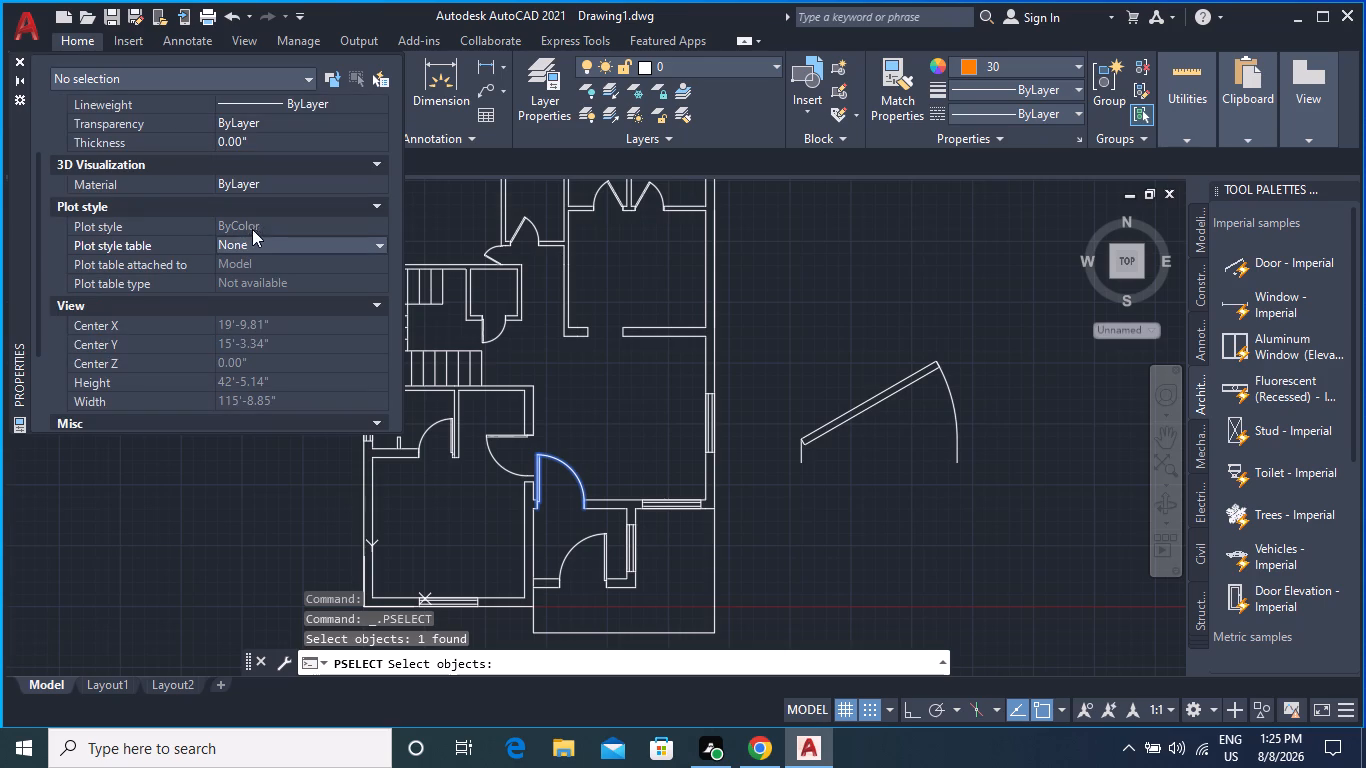
click(253, 238)
click(253, 238)
Set the 3D visualization material to ByBlock, close the properties, and cancel the door selection.
click(259, 181)
click(259, 181)
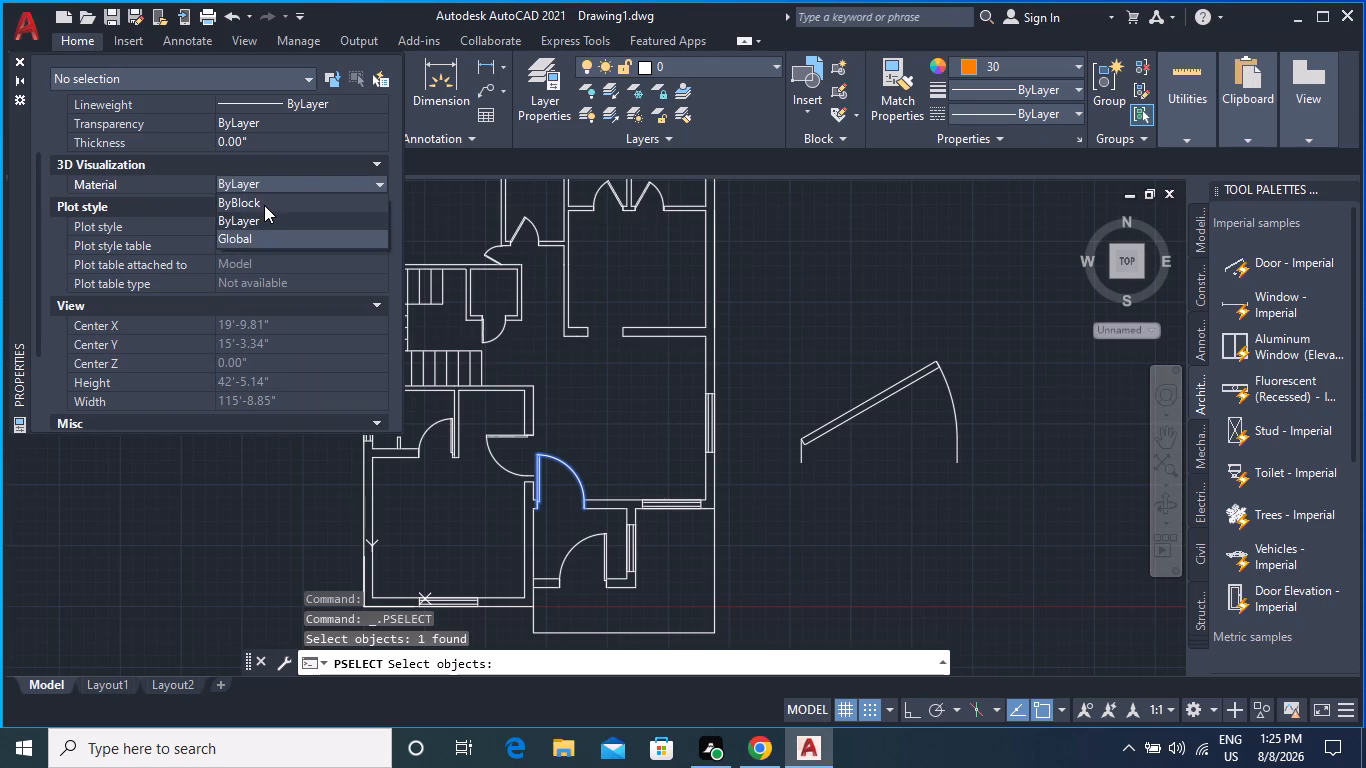
click(264, 205)
scroll(277, 171, up, 3)
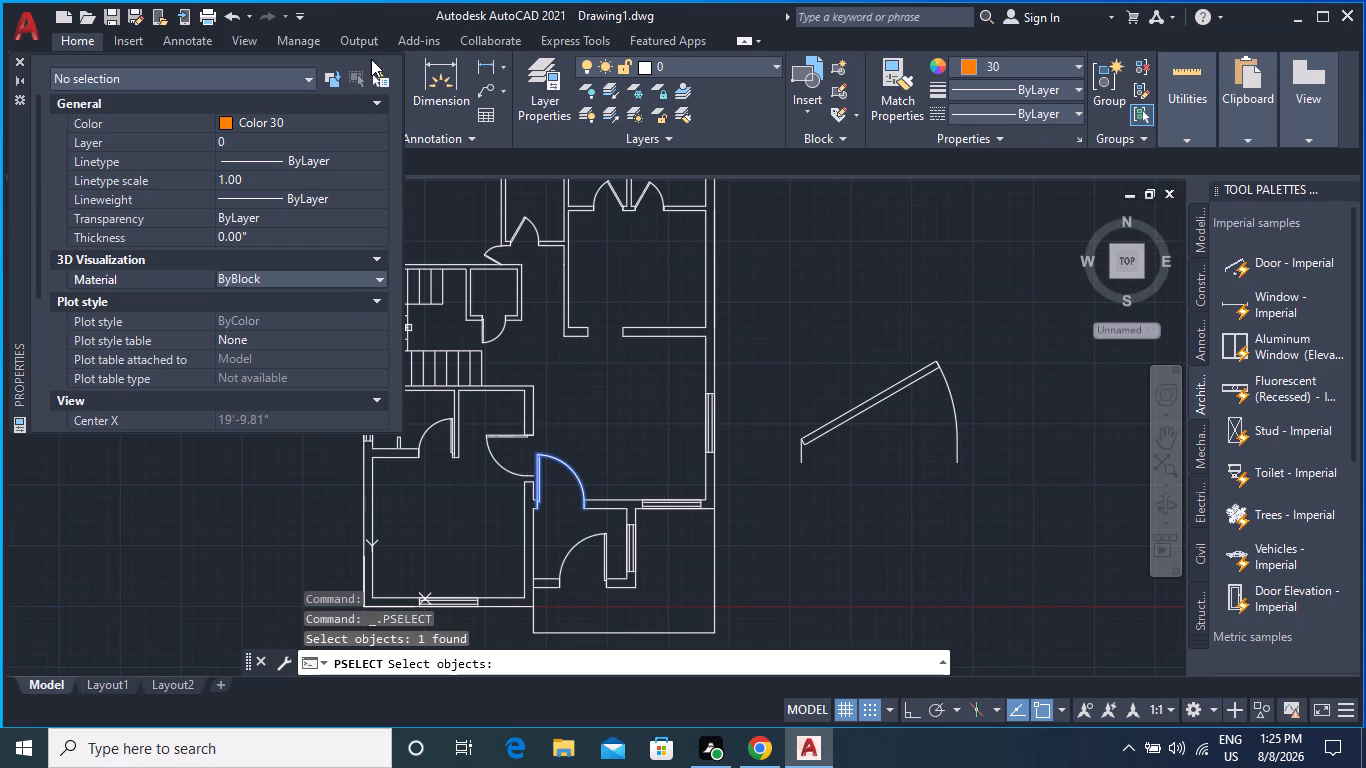
click(16, 58)
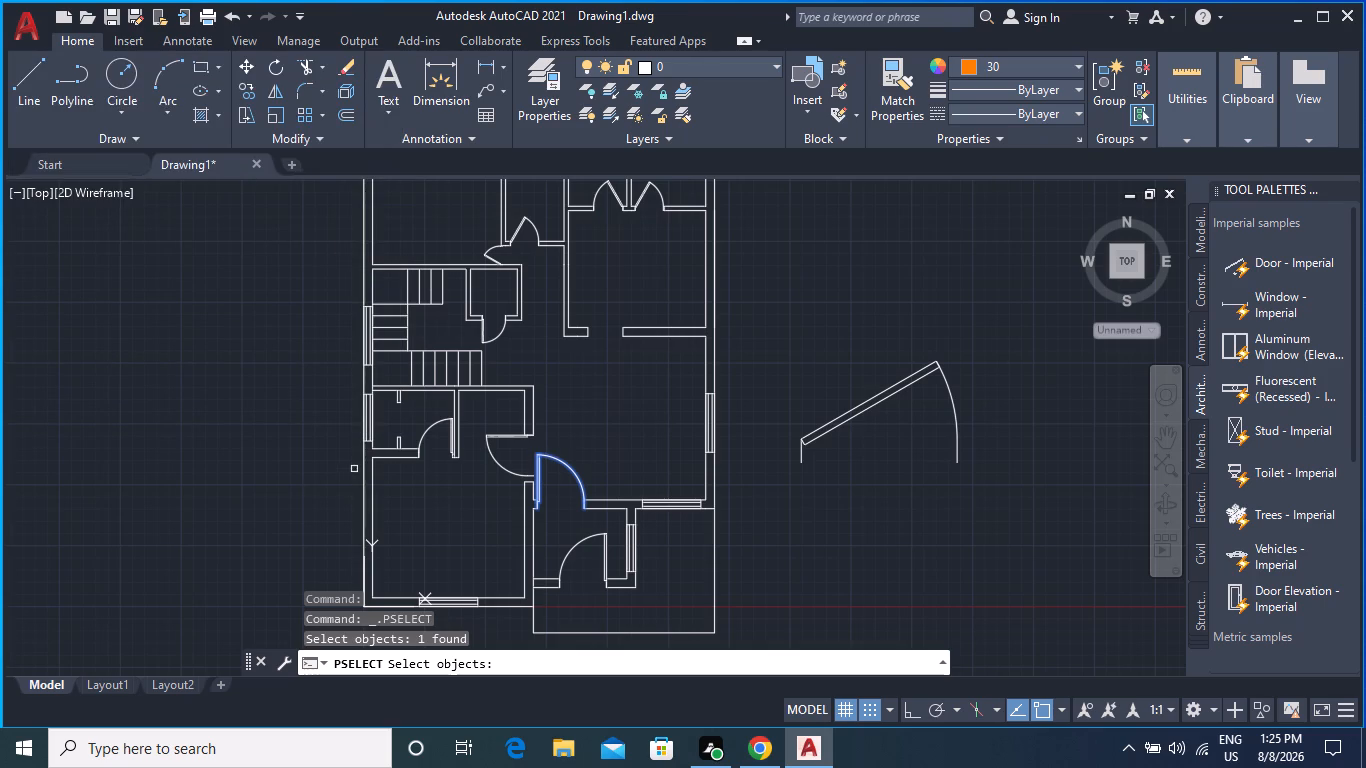
key(Escape)
key(Escape)
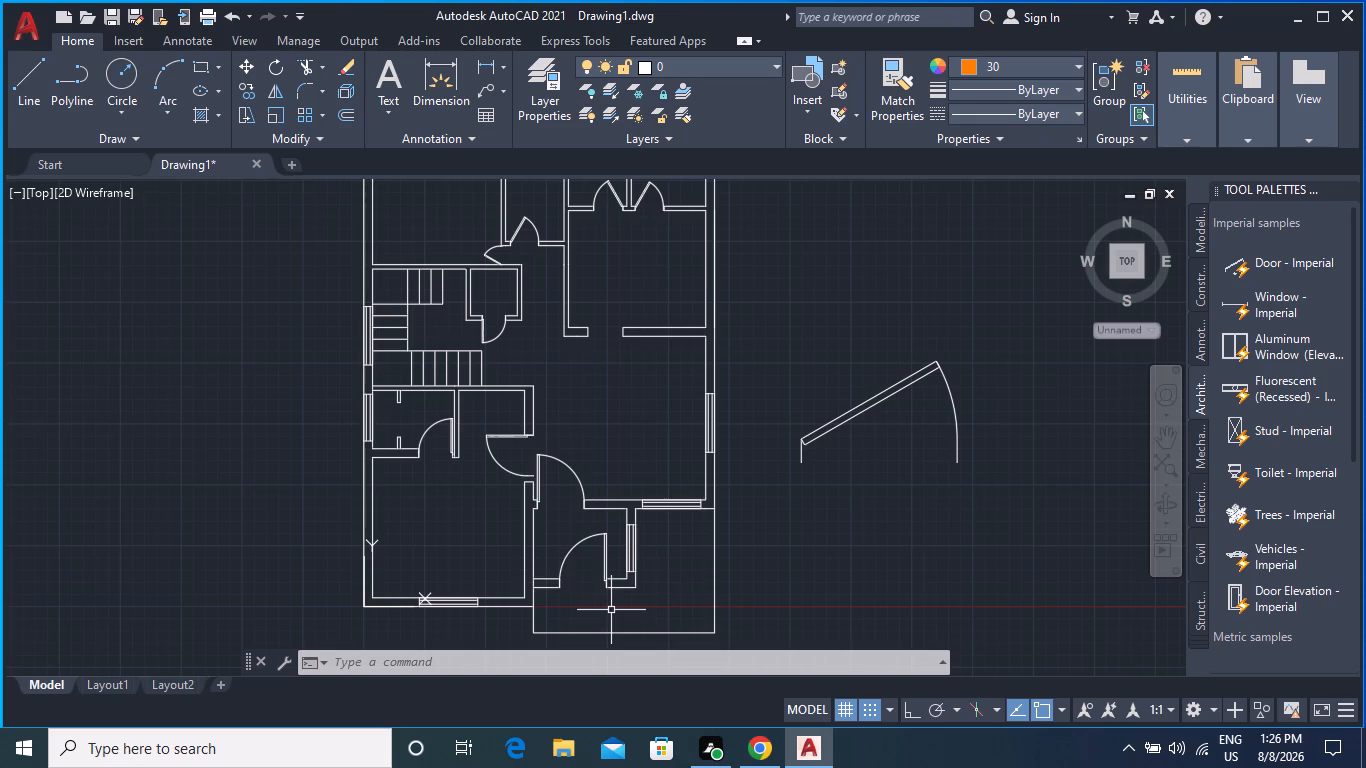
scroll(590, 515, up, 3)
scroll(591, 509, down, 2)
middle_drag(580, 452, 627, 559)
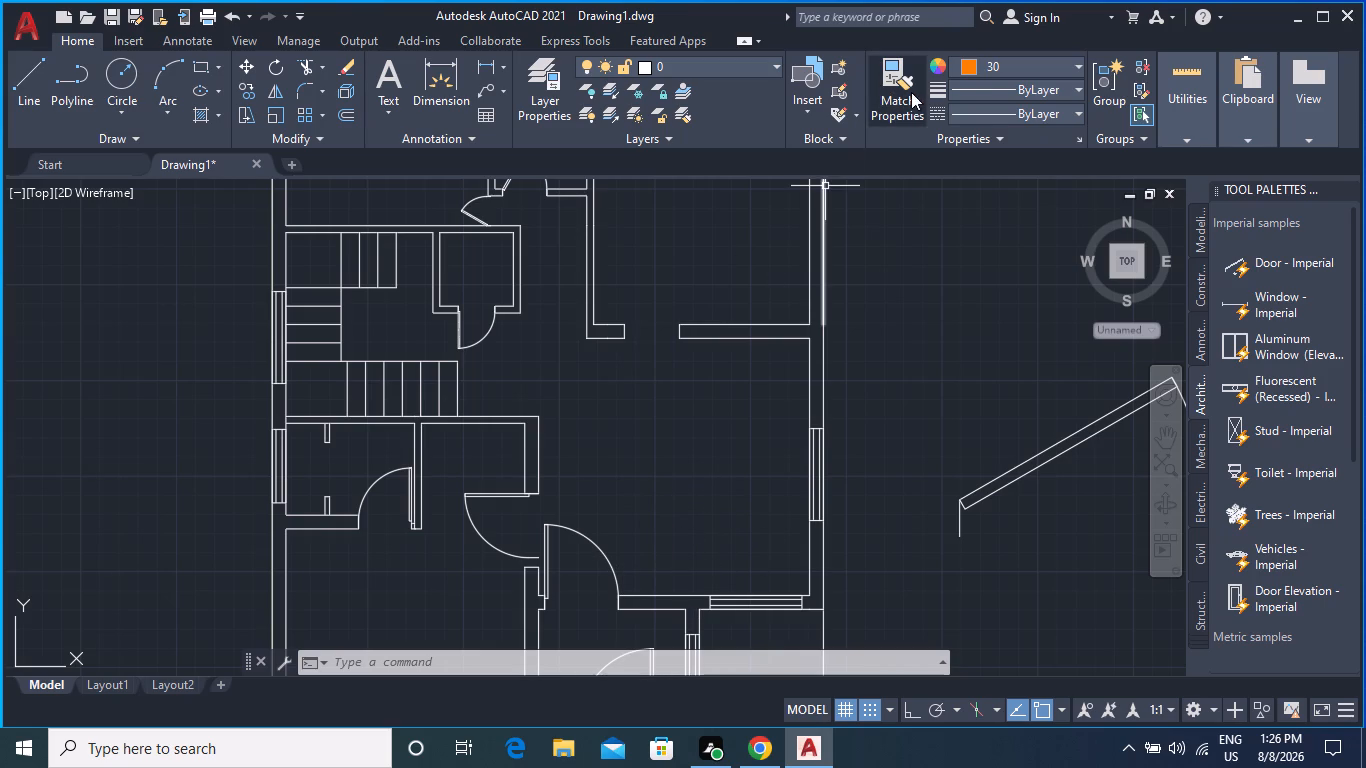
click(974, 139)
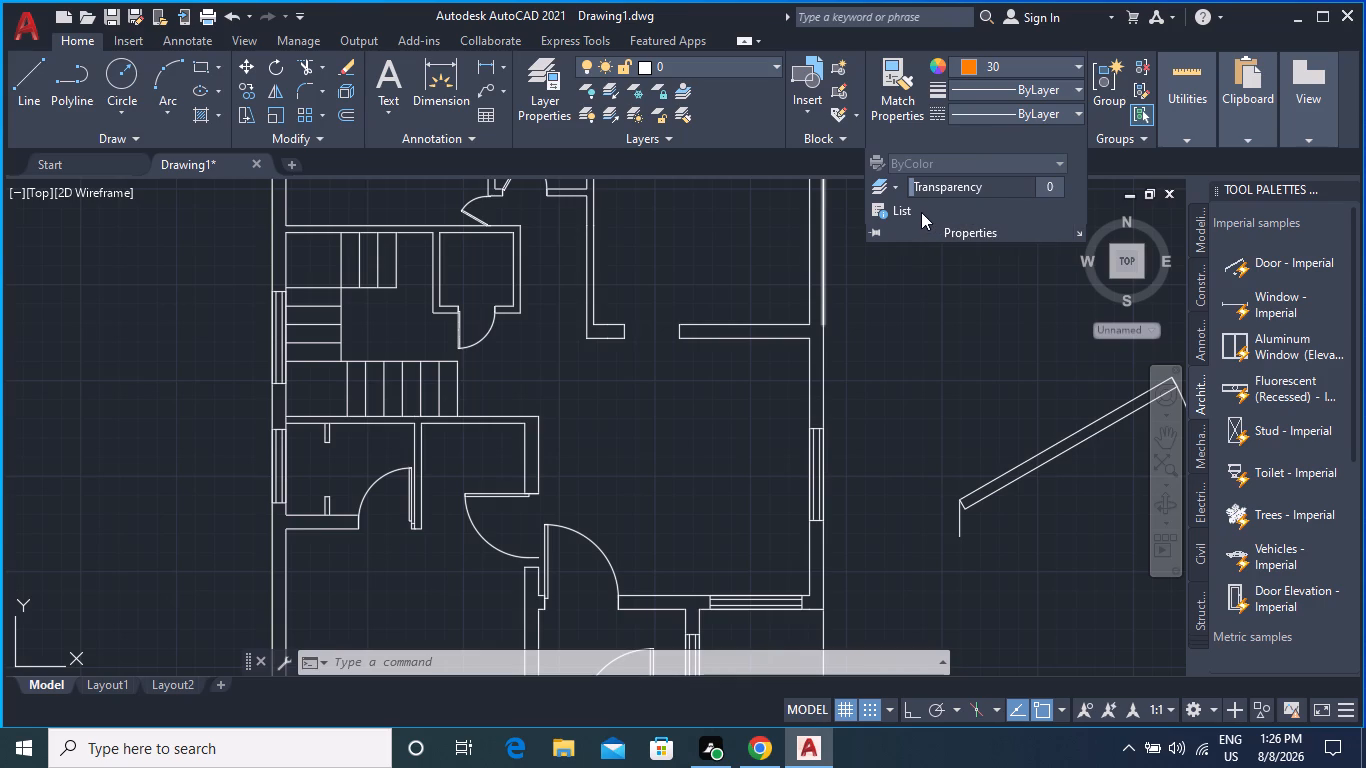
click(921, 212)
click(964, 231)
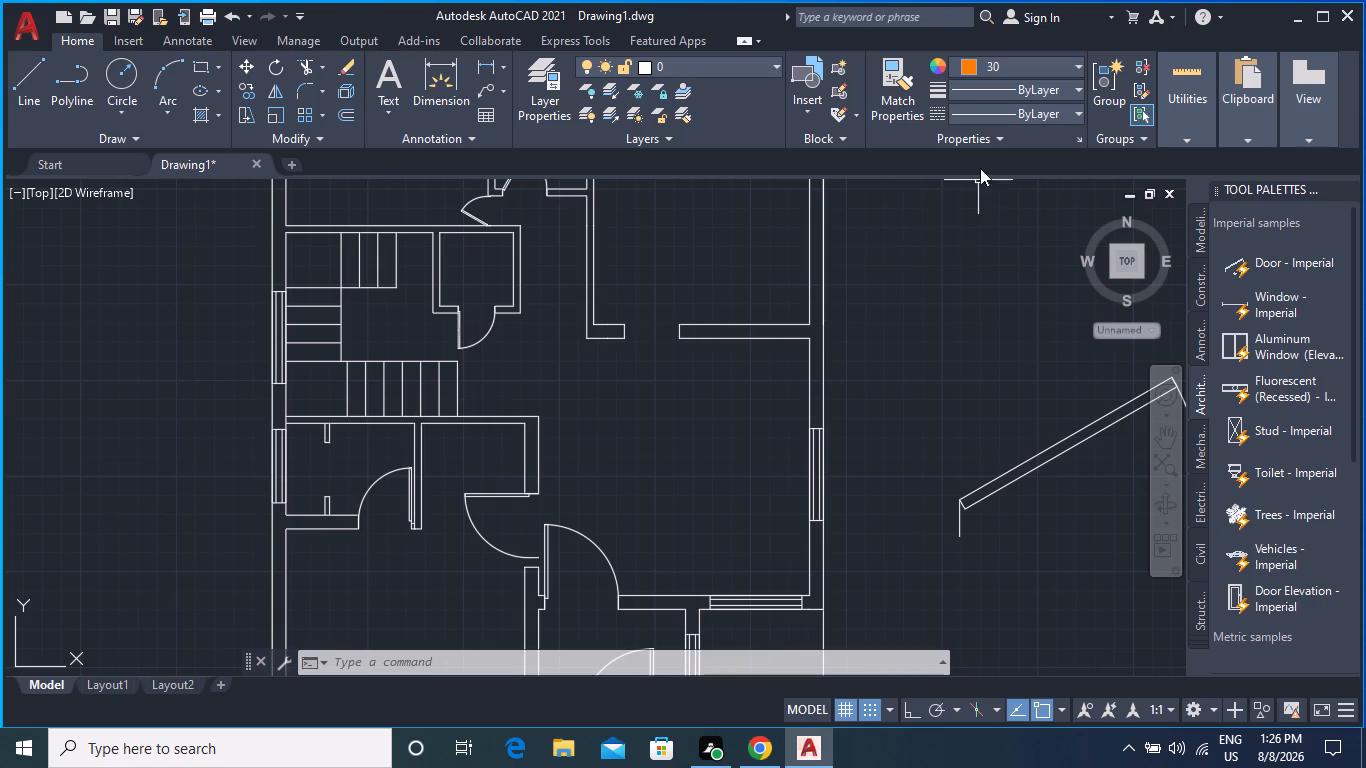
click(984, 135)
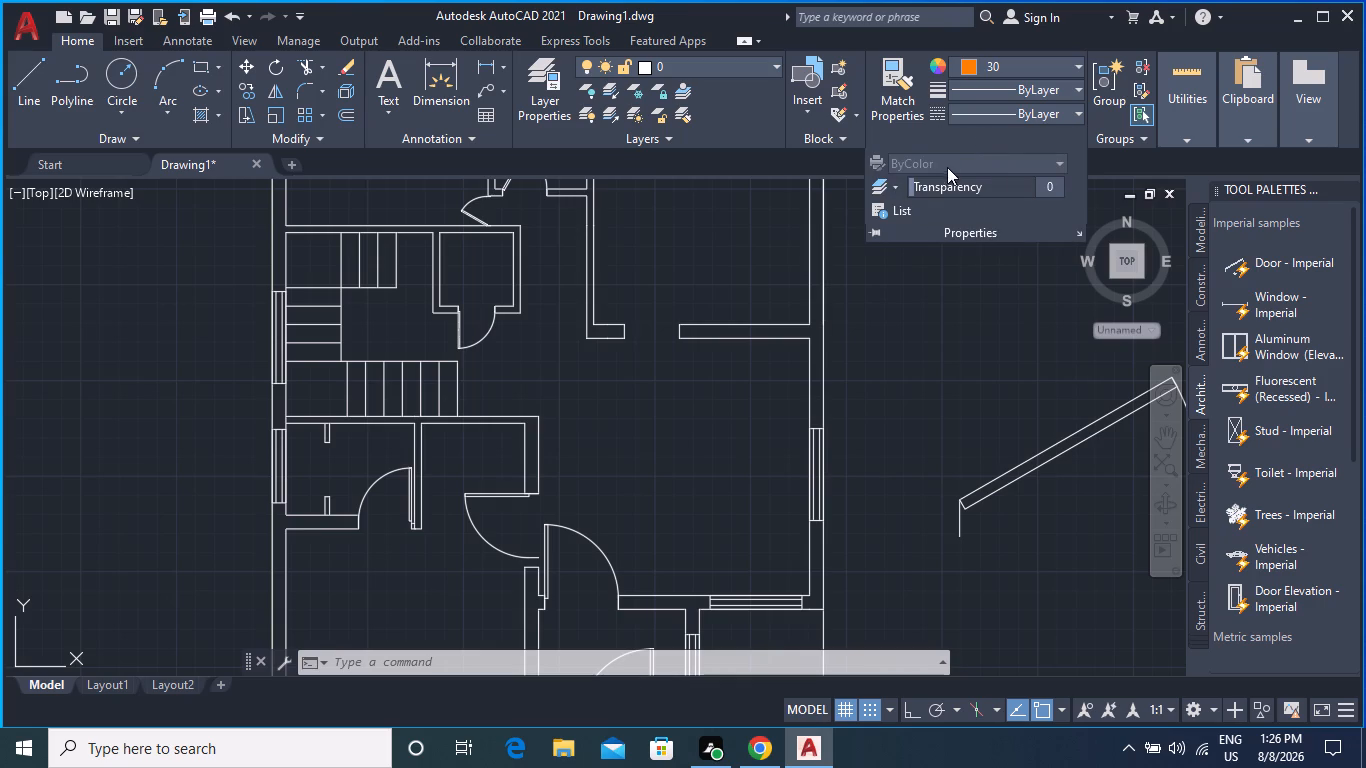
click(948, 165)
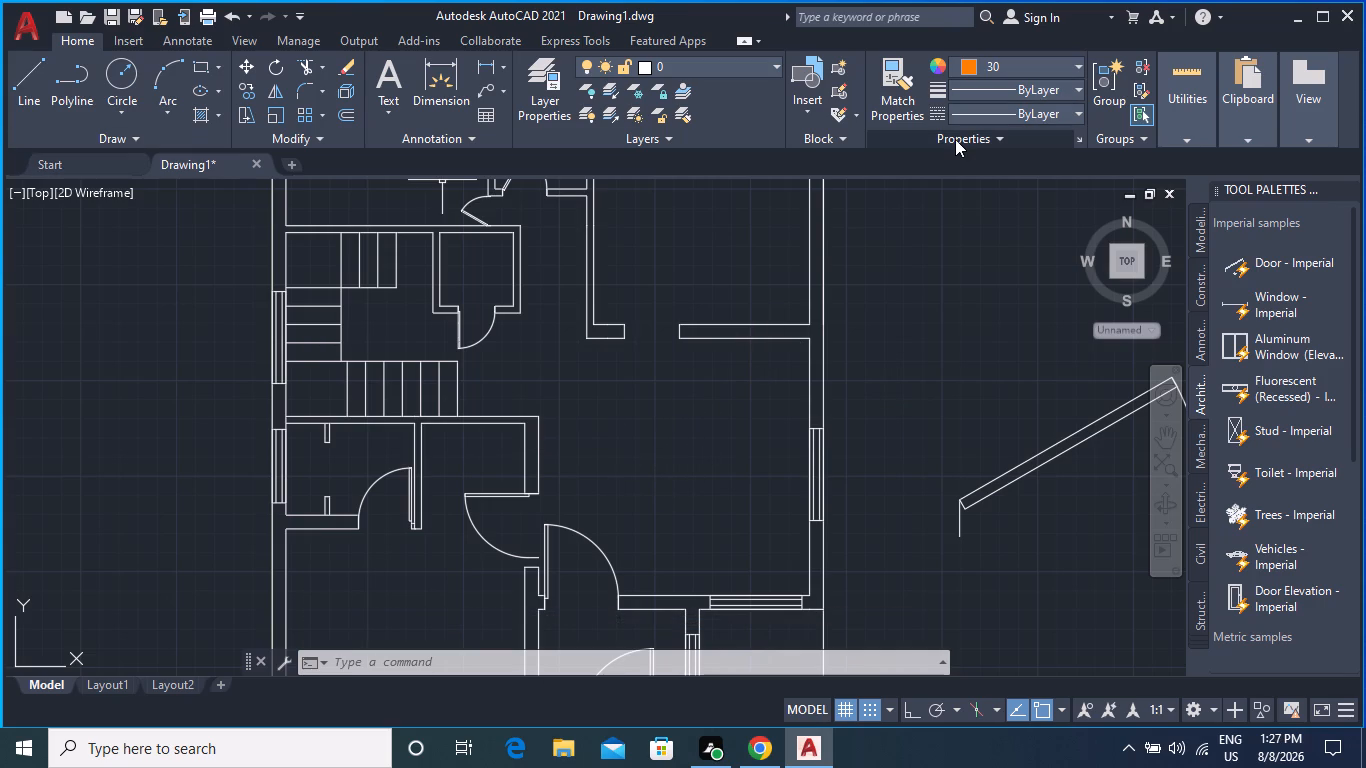
Reopen the properties, pick the door between the entry room and the large room with Select Objects, and choose Color 30.
text(pr)
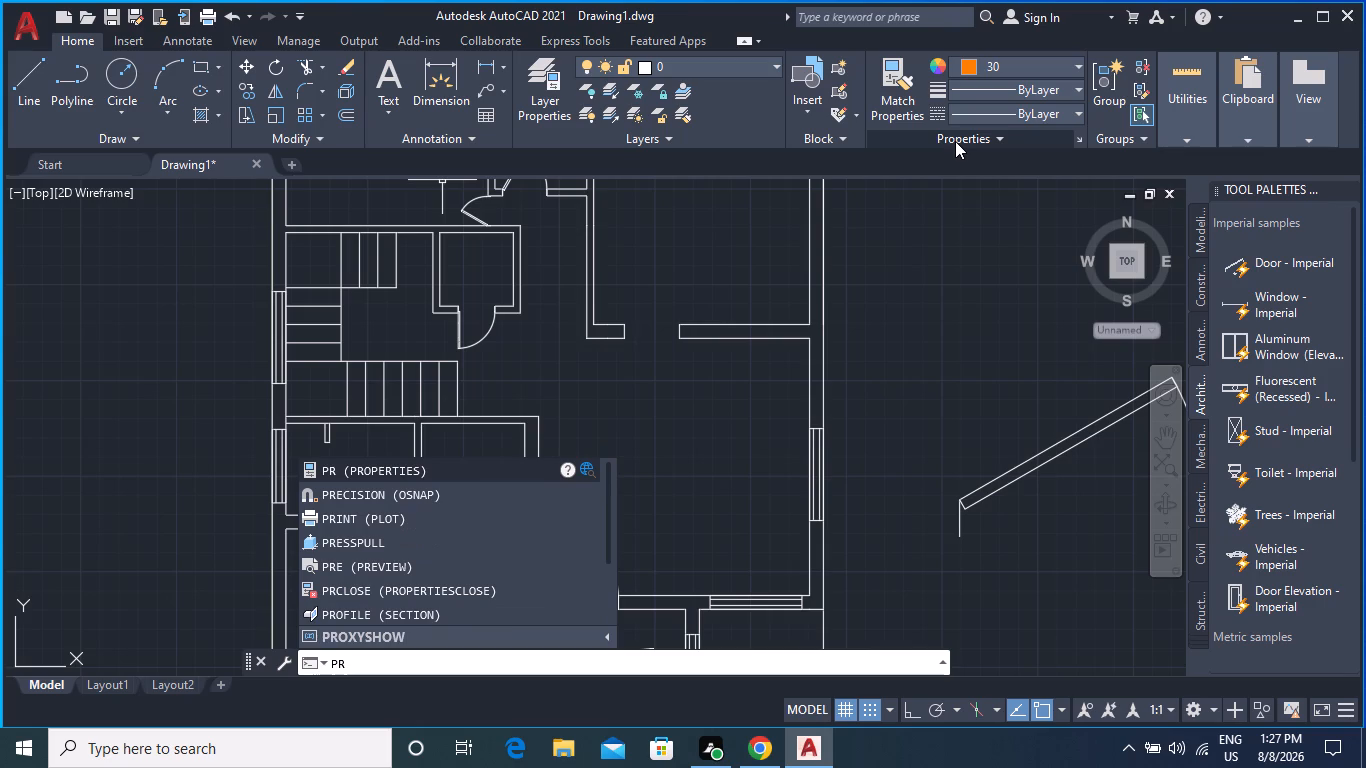
key(o)
key(p)
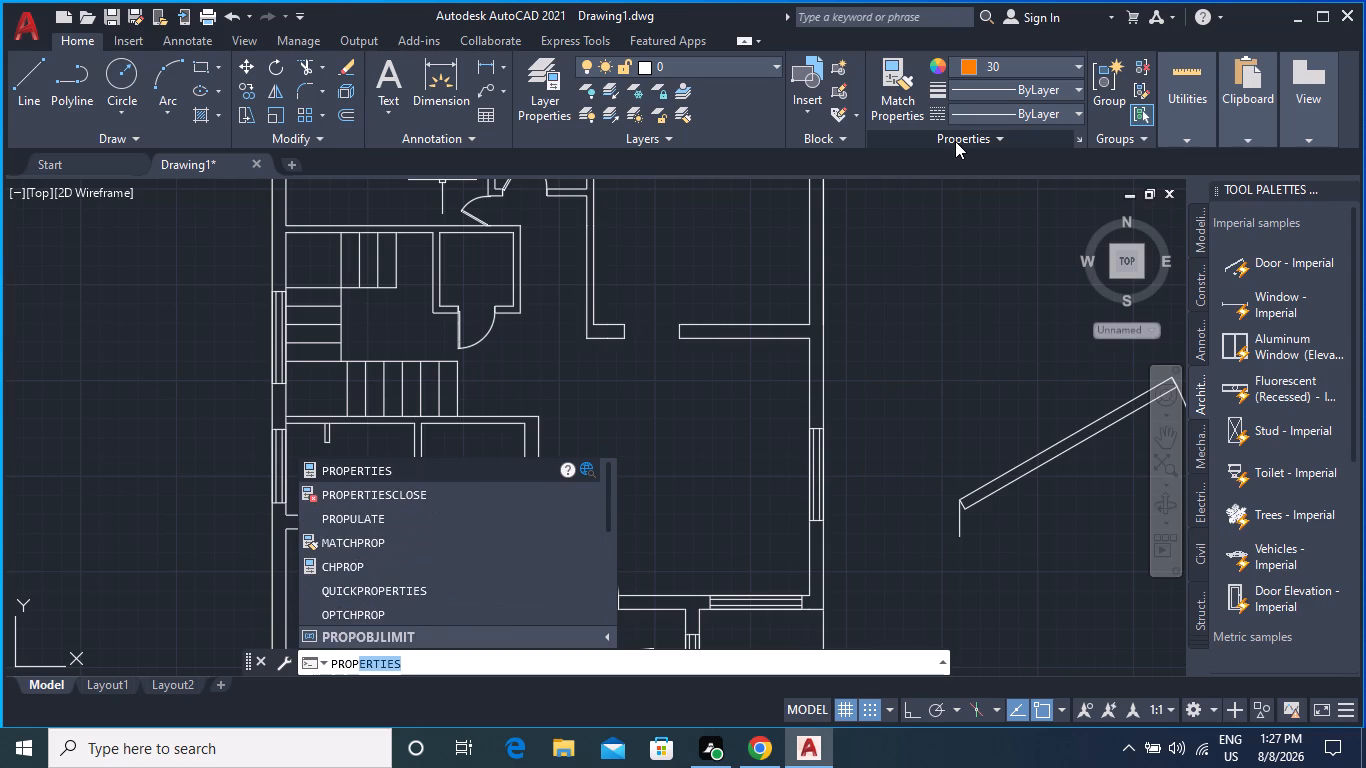
click(374, 471)
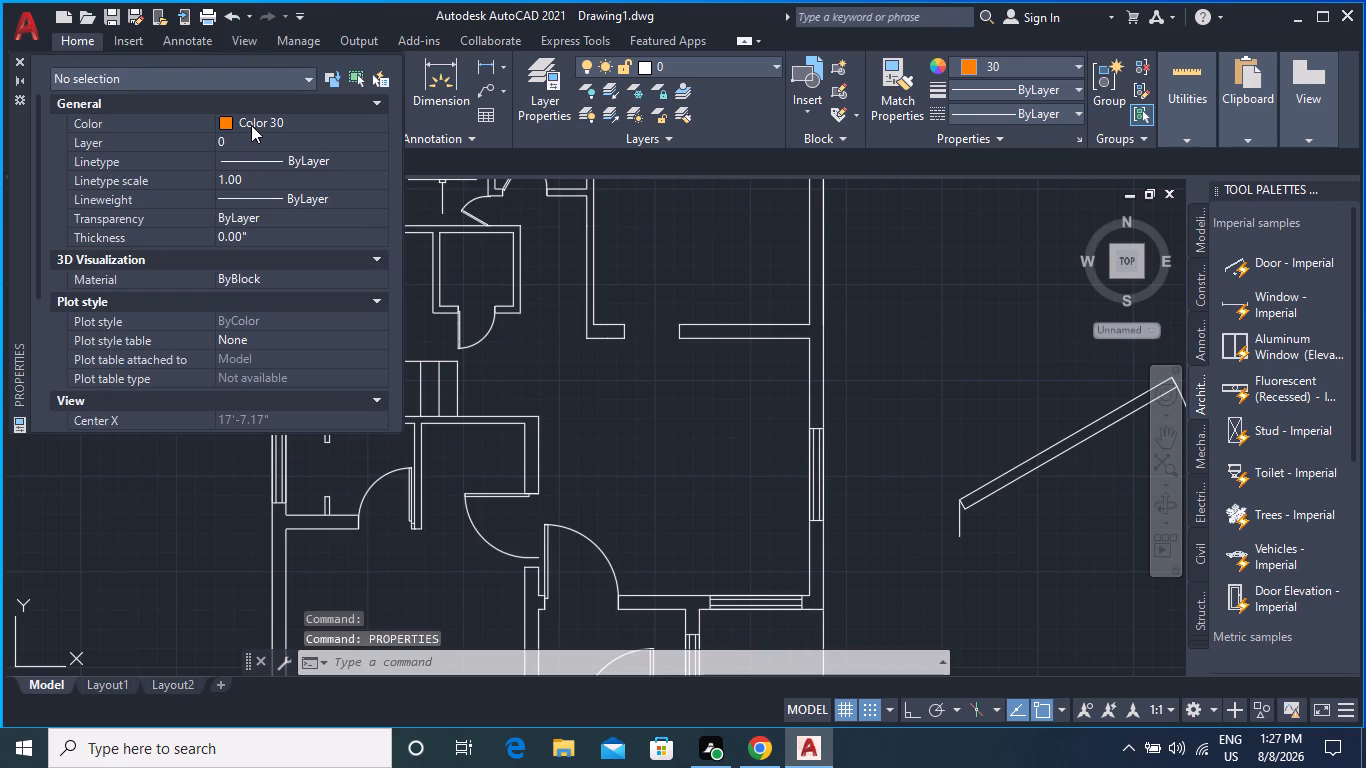
click(354, 73)
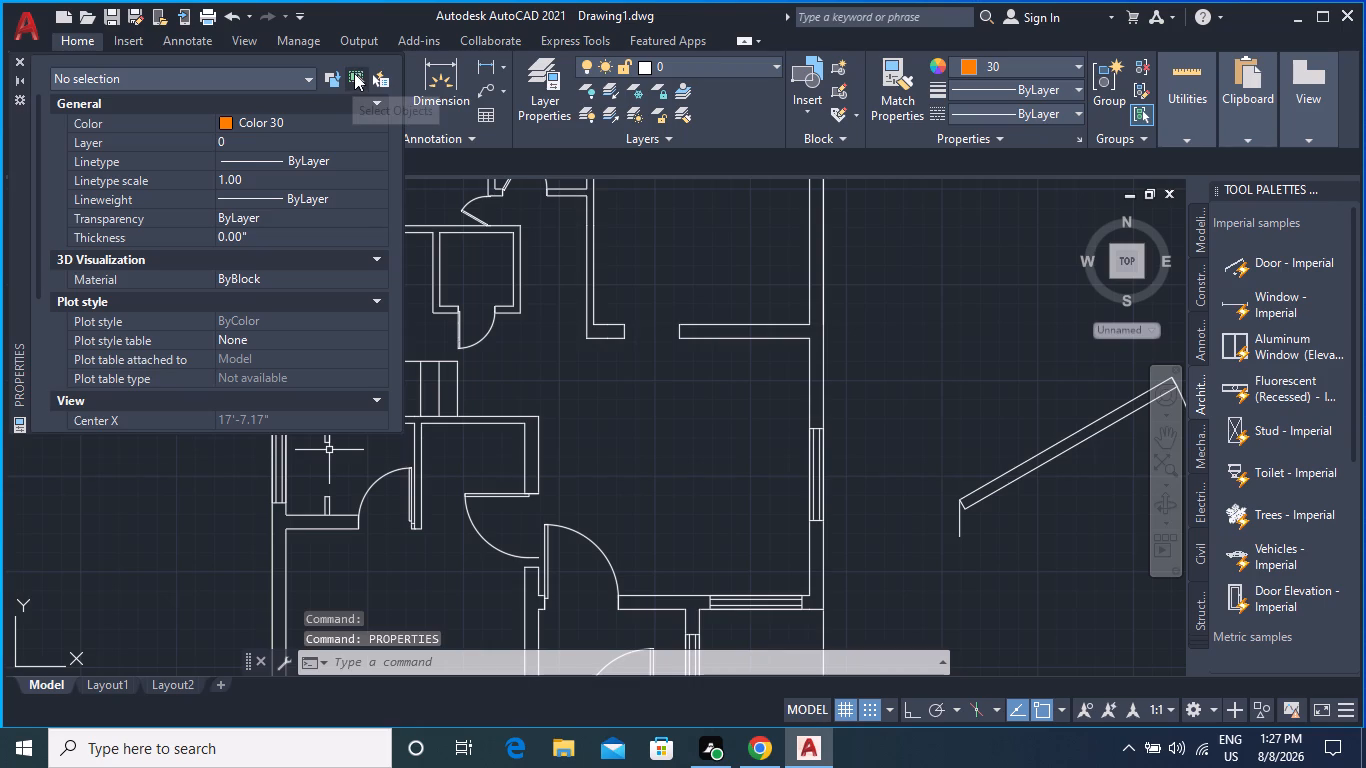
click(549, 547)
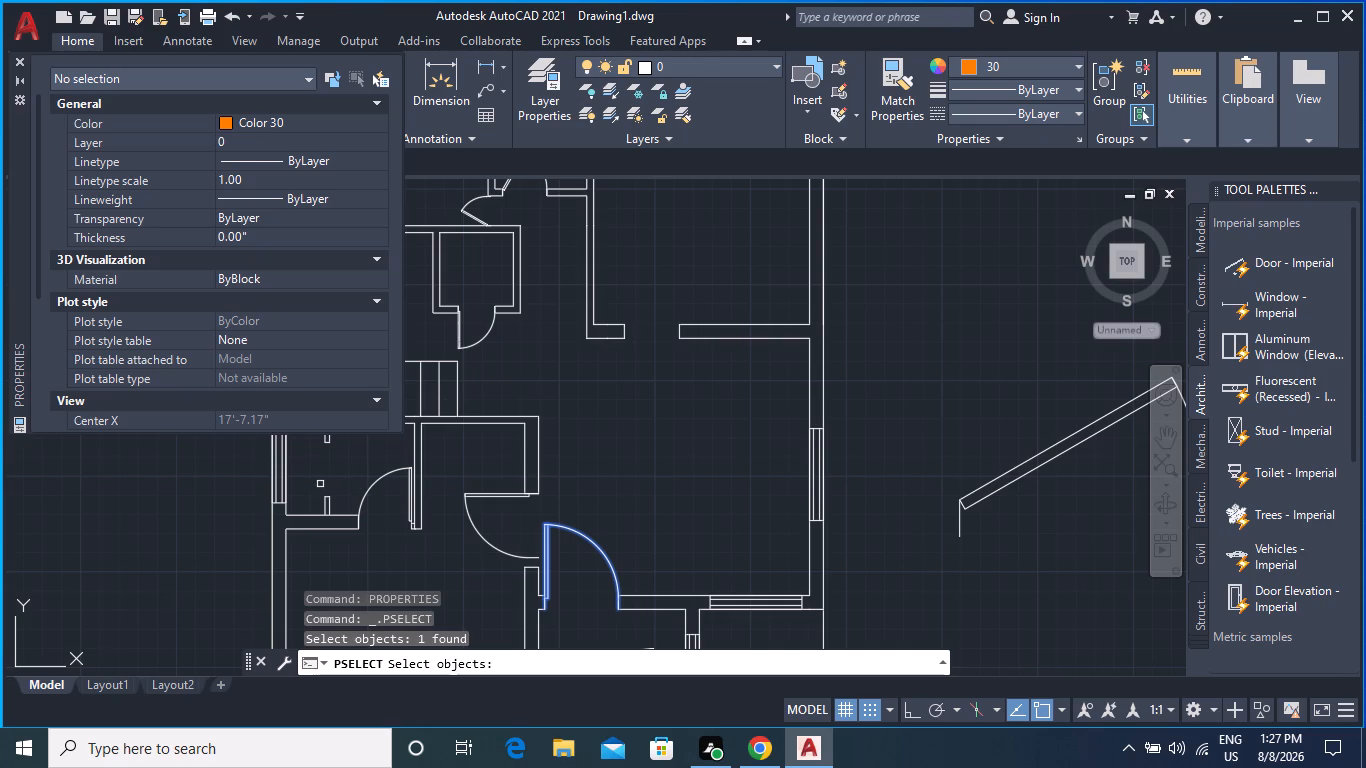
click(237, 116)
click(238, 111)
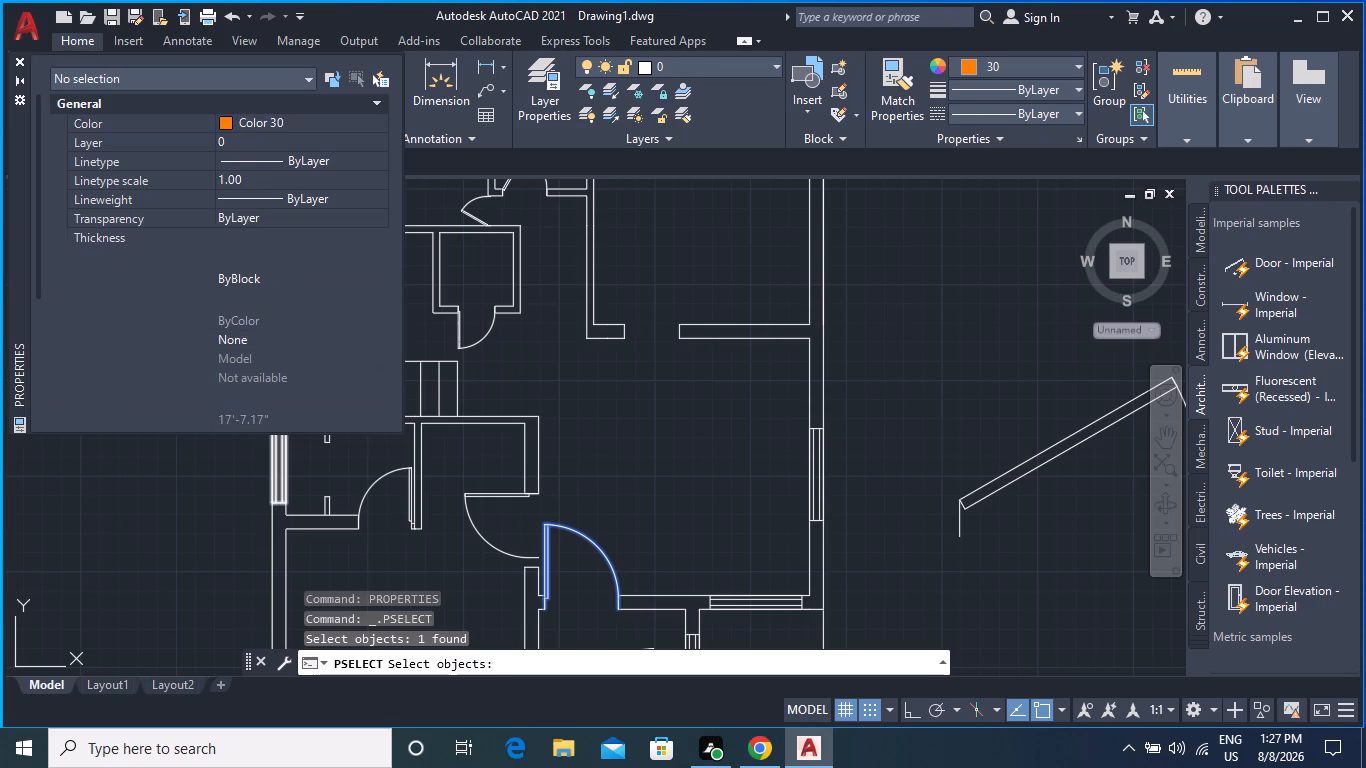
click(249, 120)
double_click(249, 120)
click(249, 120)
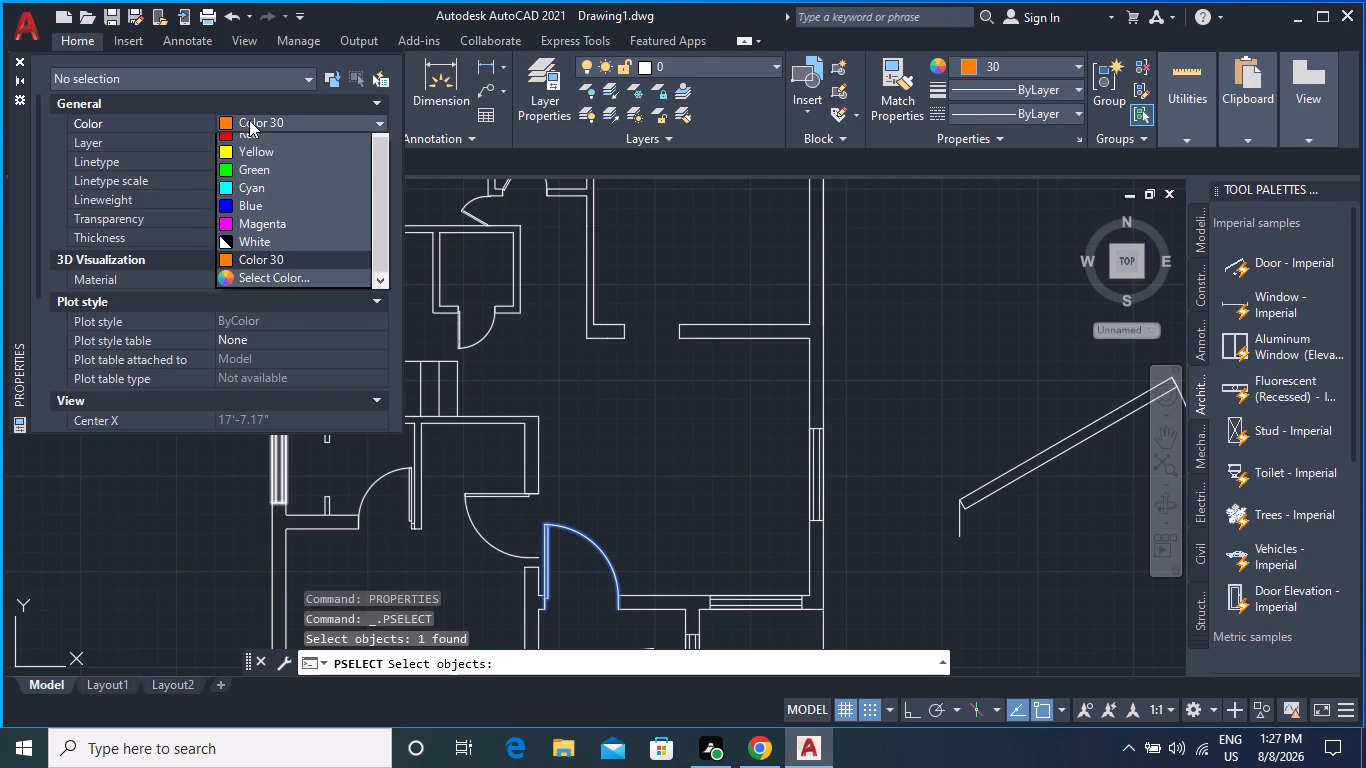
click(267, 286)
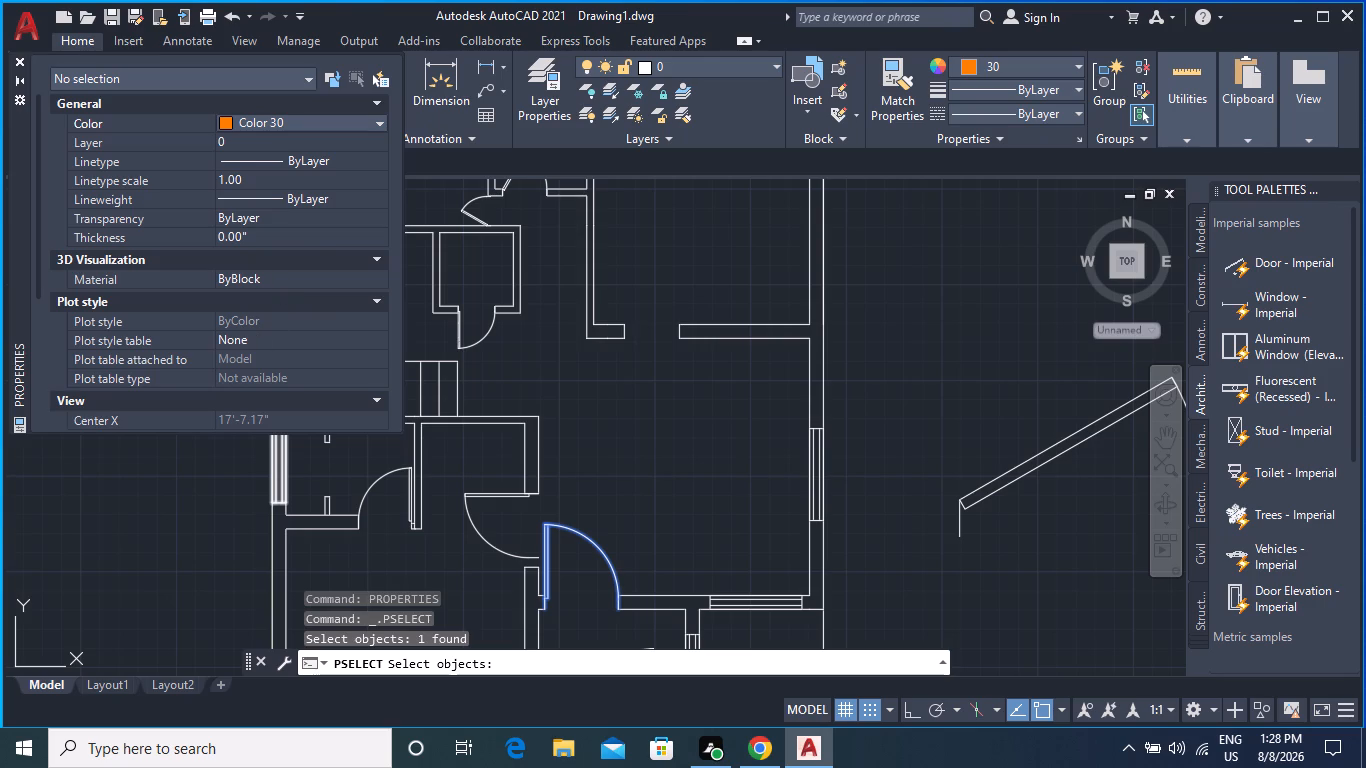
Set the linetype to ByBlock in the general properties while the door is picked.
click(290, 158)
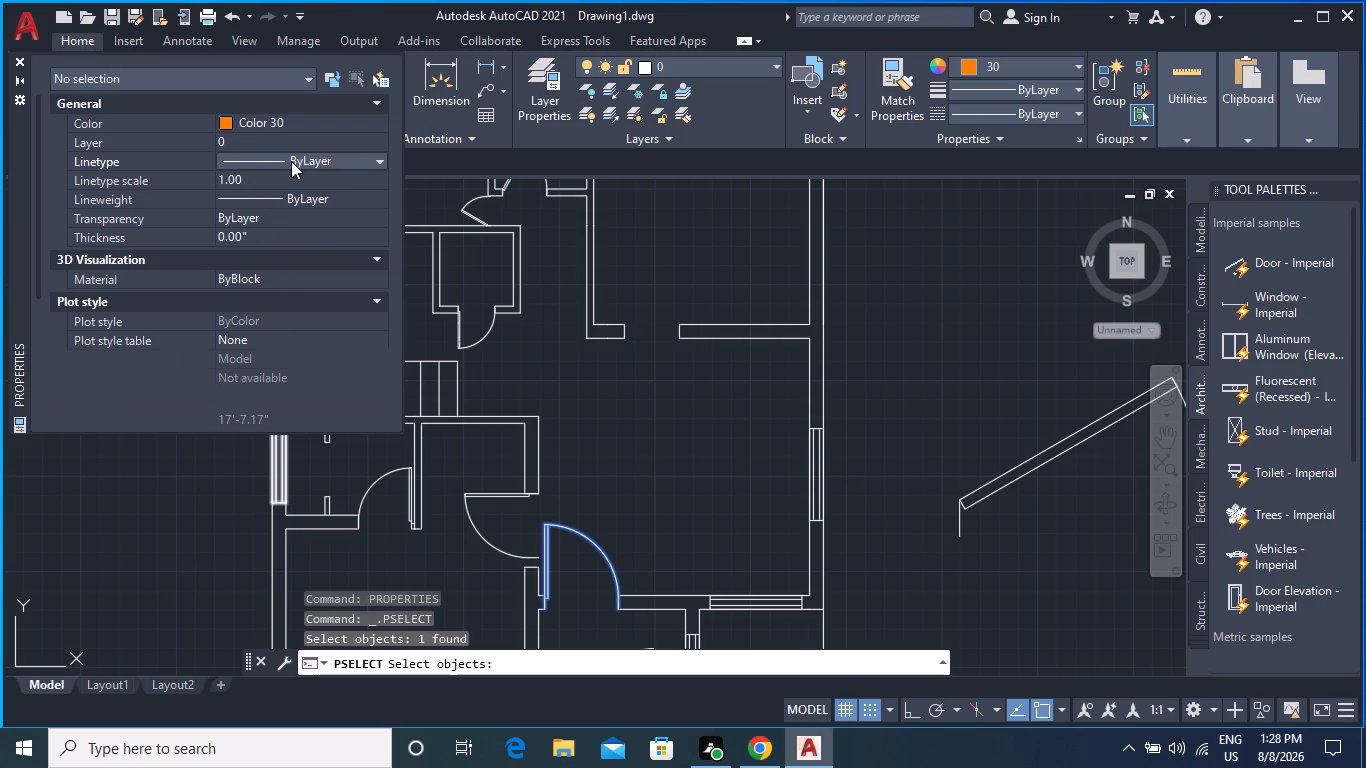
click(291, 161)
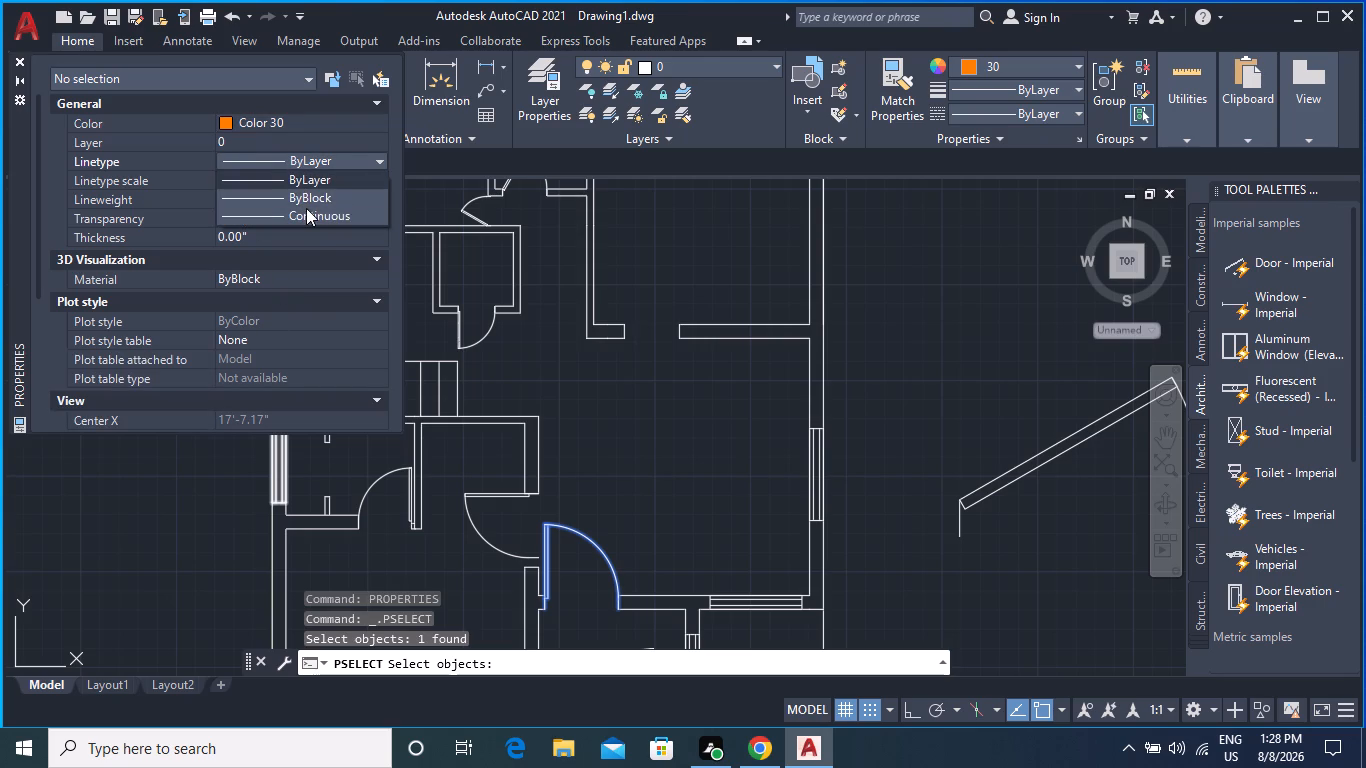
click(306, 194)
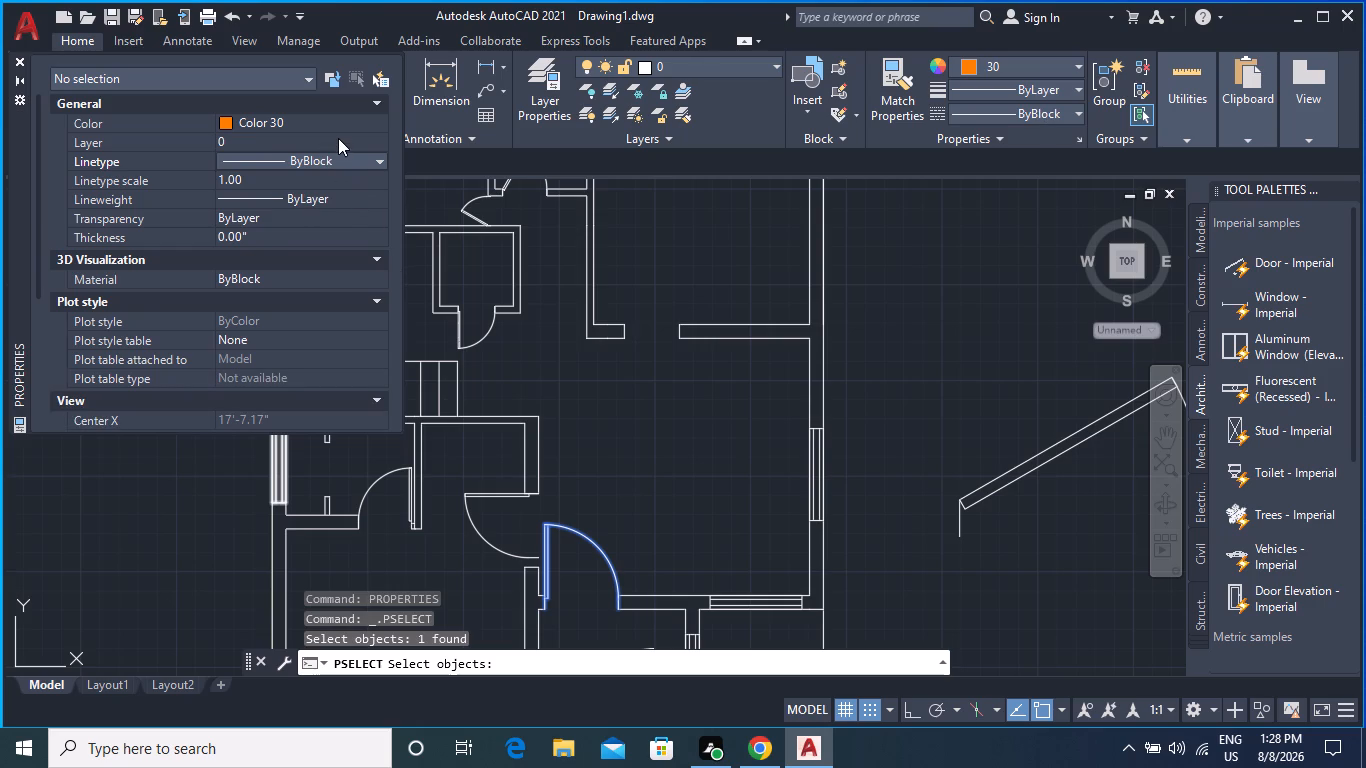
key(Return)
key(Return)
key(Return)
key(Return)
key(Return)
Toggle the PICKADD selection mode and check which object the properties apply to.
click(337, 72)
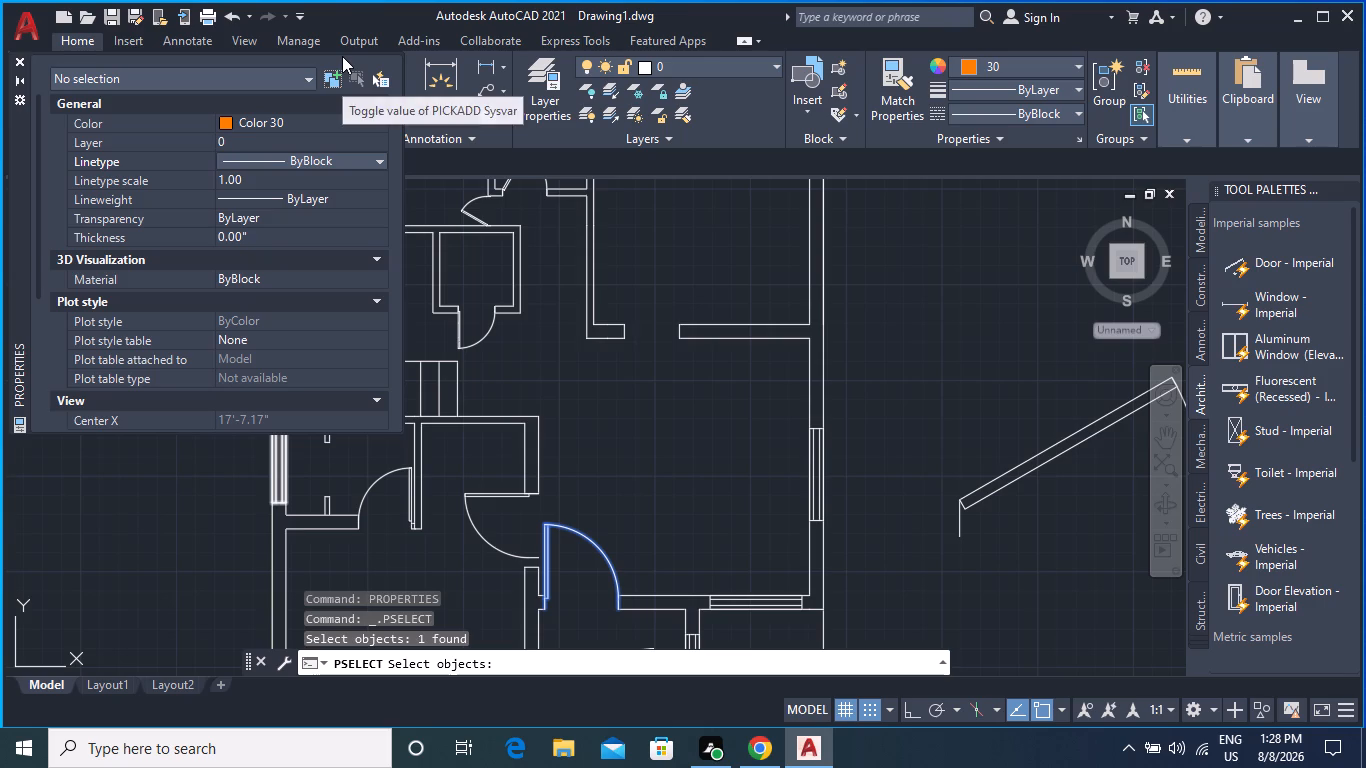
click(72, 73)
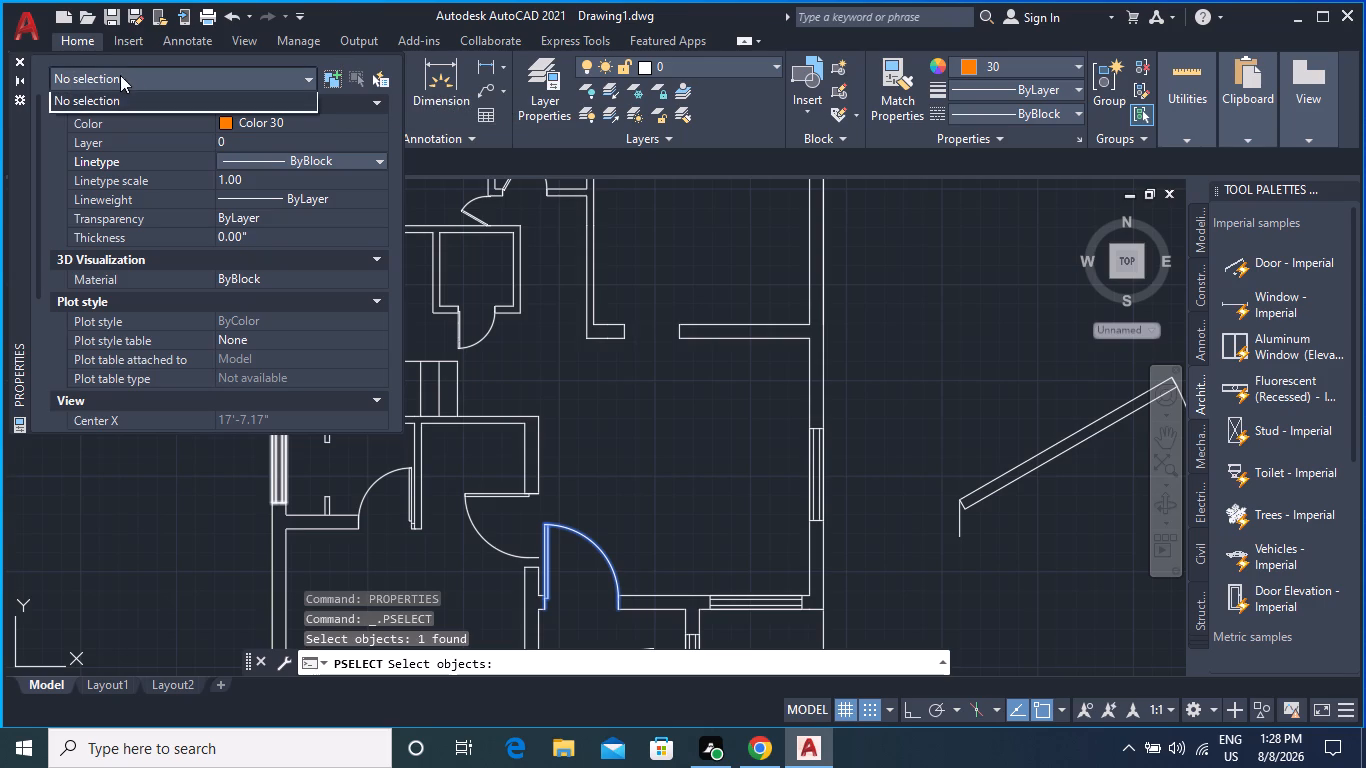
click(127, 92)
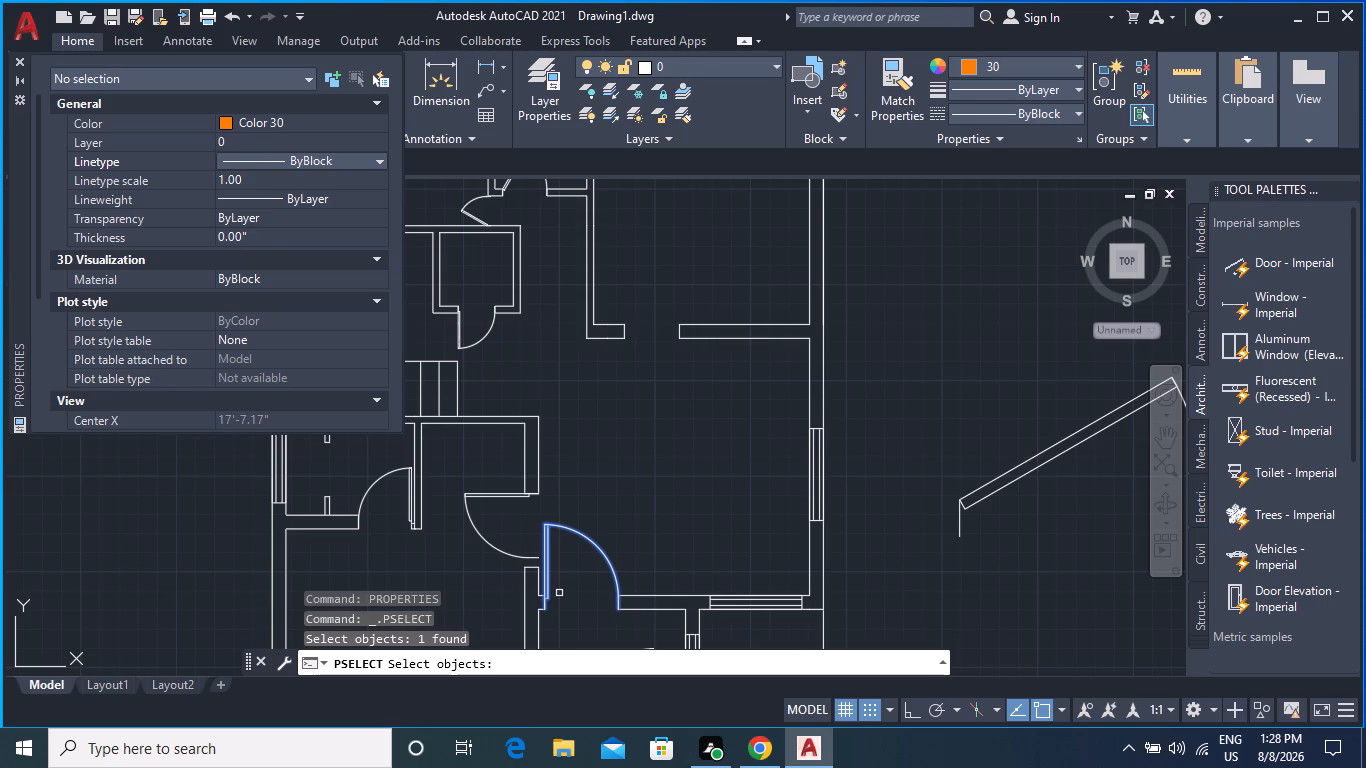
Cancel the door selection and close the properties.
click(731, 454)
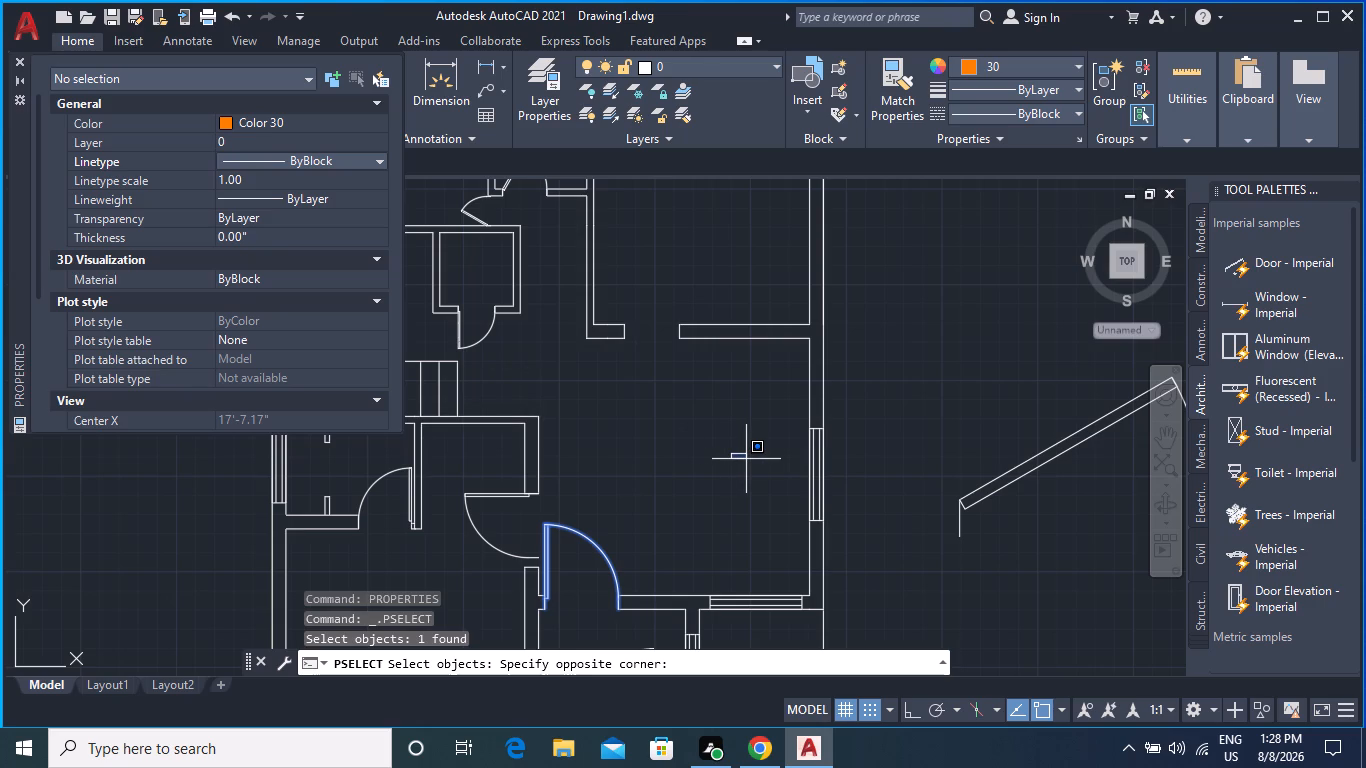
key(Escape)
key(Escape)
key(Escape)
key(Escape)
key(Escape)
key(Escape)
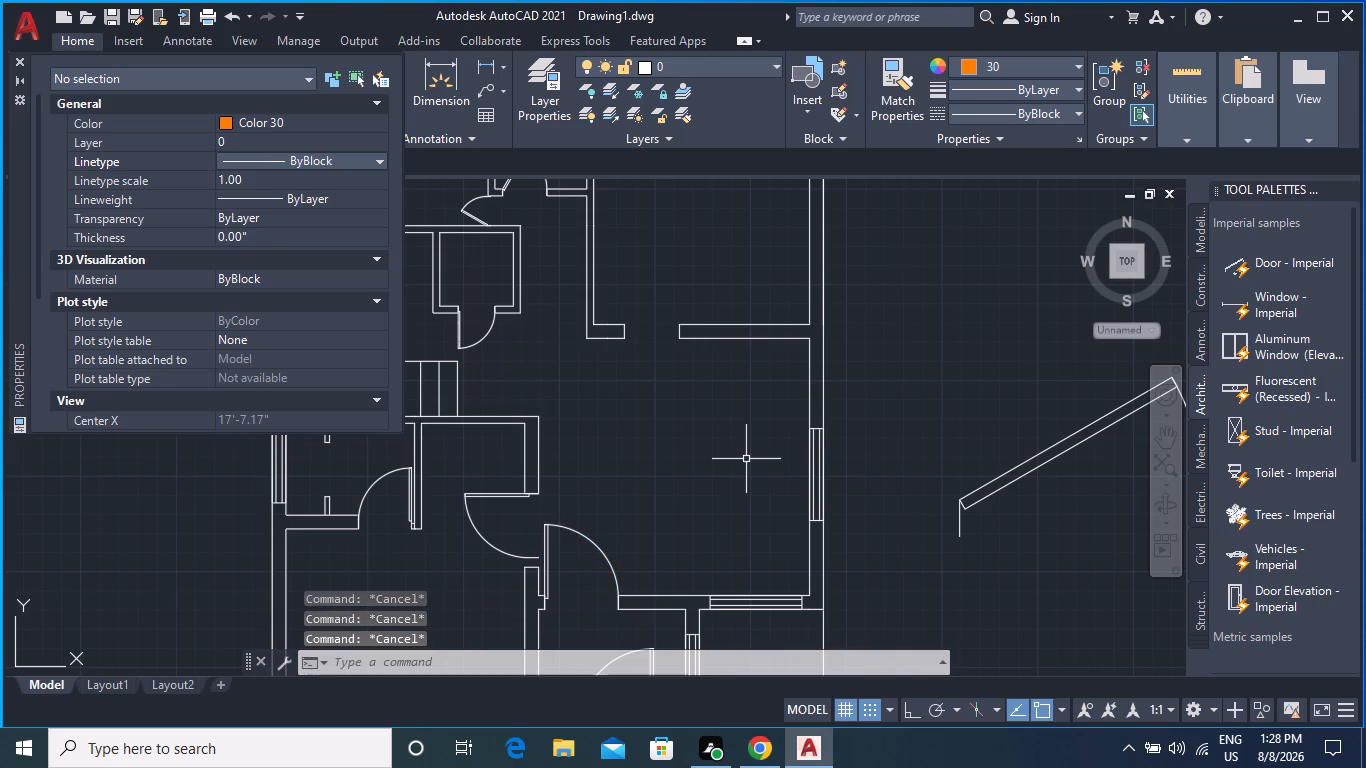
key(space)
key(Escape)
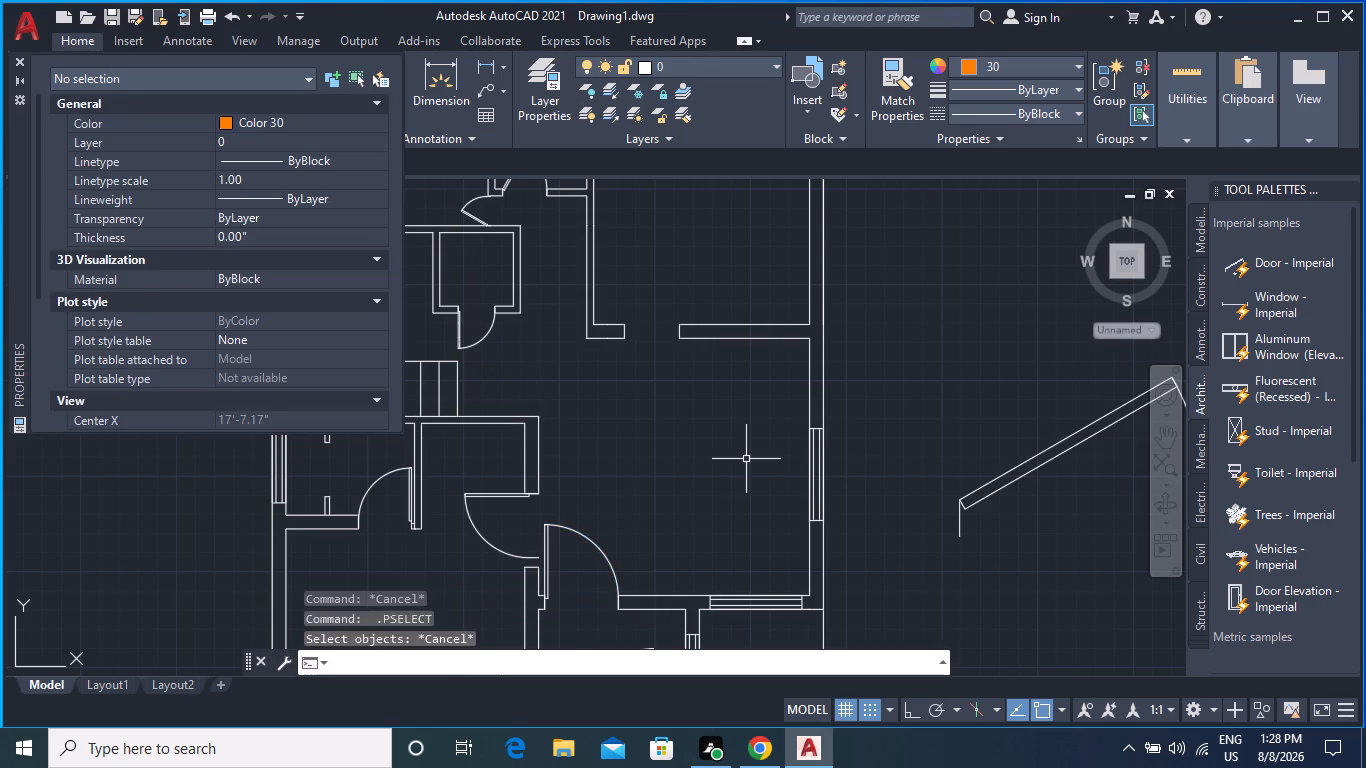
key(Escape)
key(Escape)
key(space)
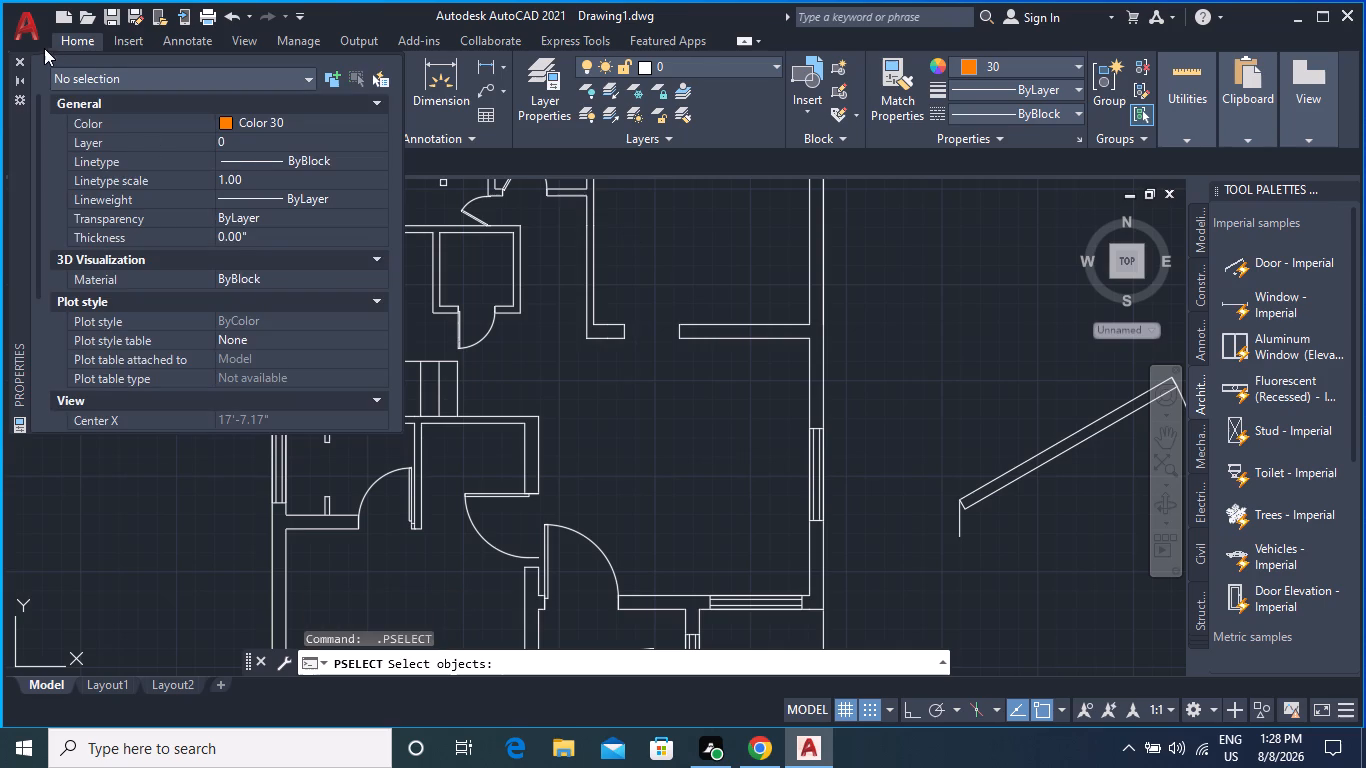
click(16, 97)
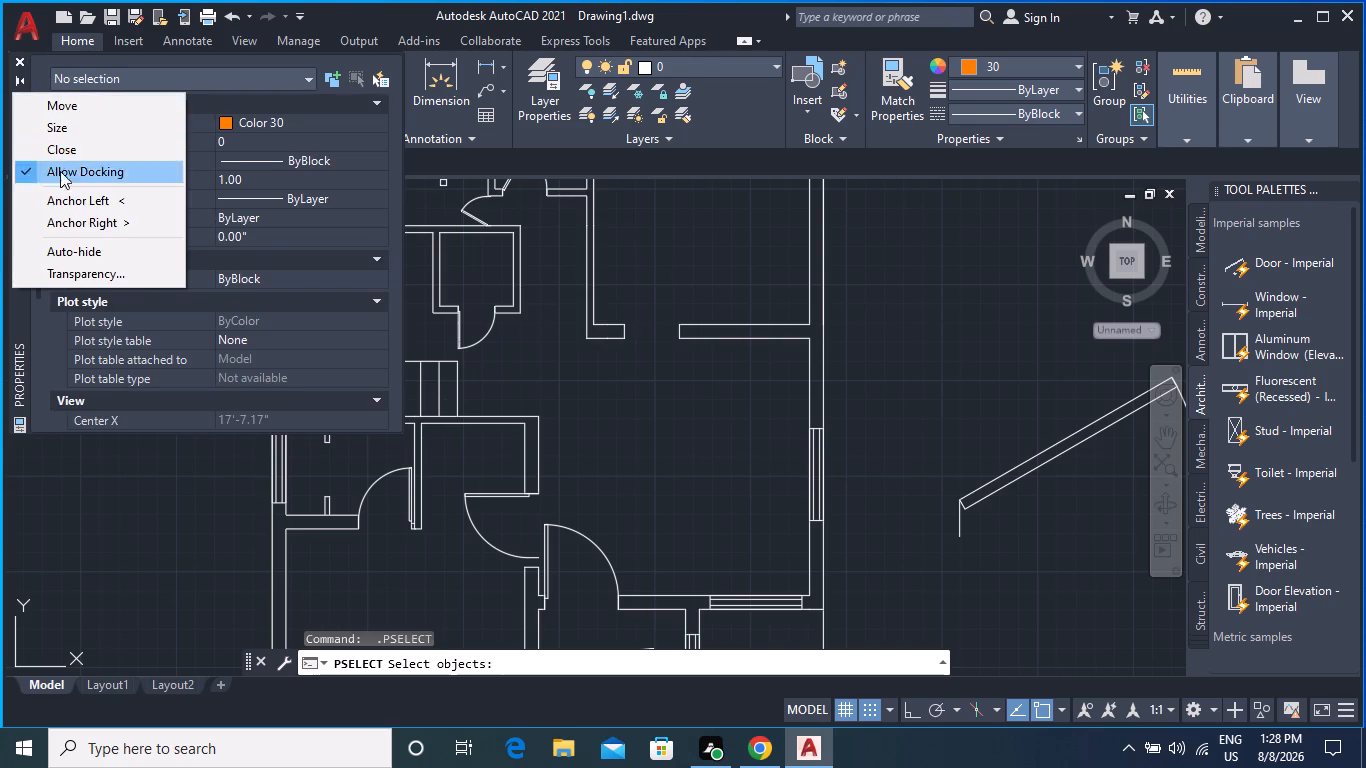
click(21, 56)
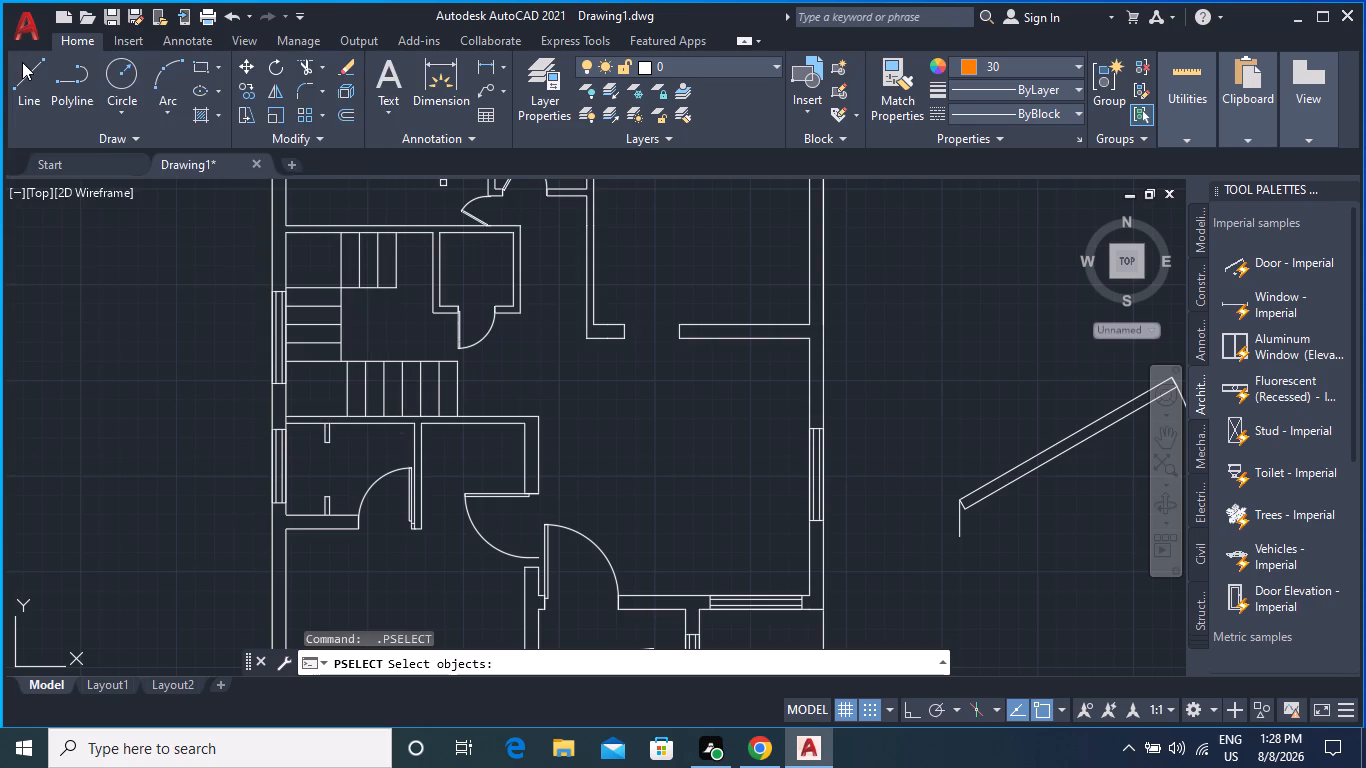
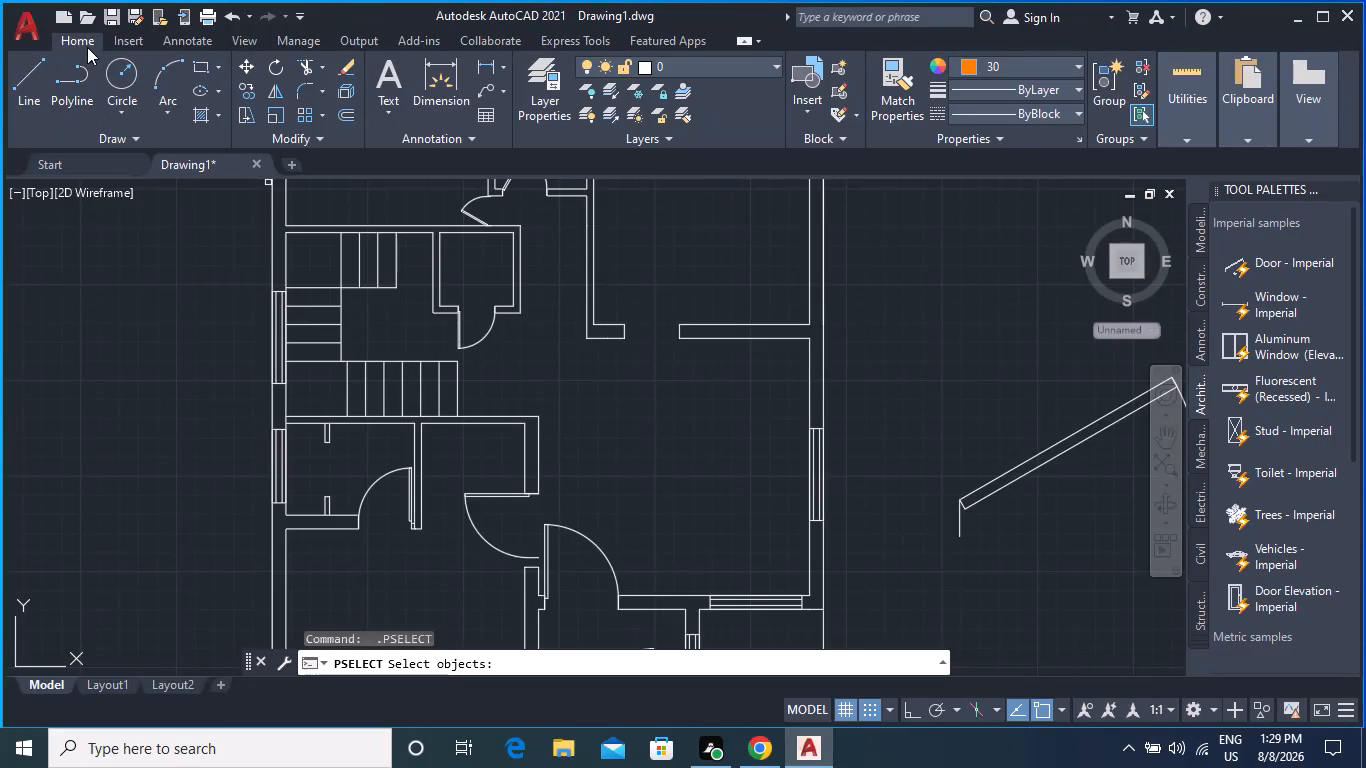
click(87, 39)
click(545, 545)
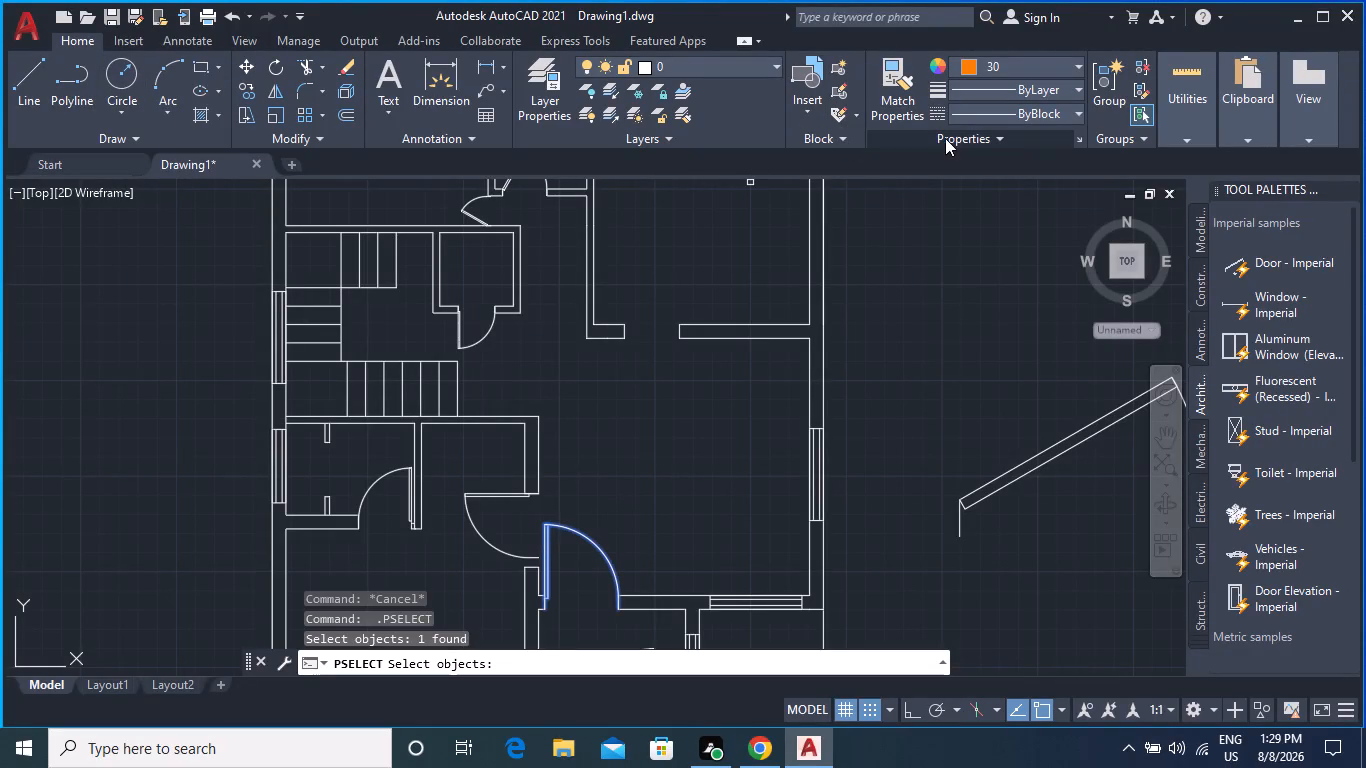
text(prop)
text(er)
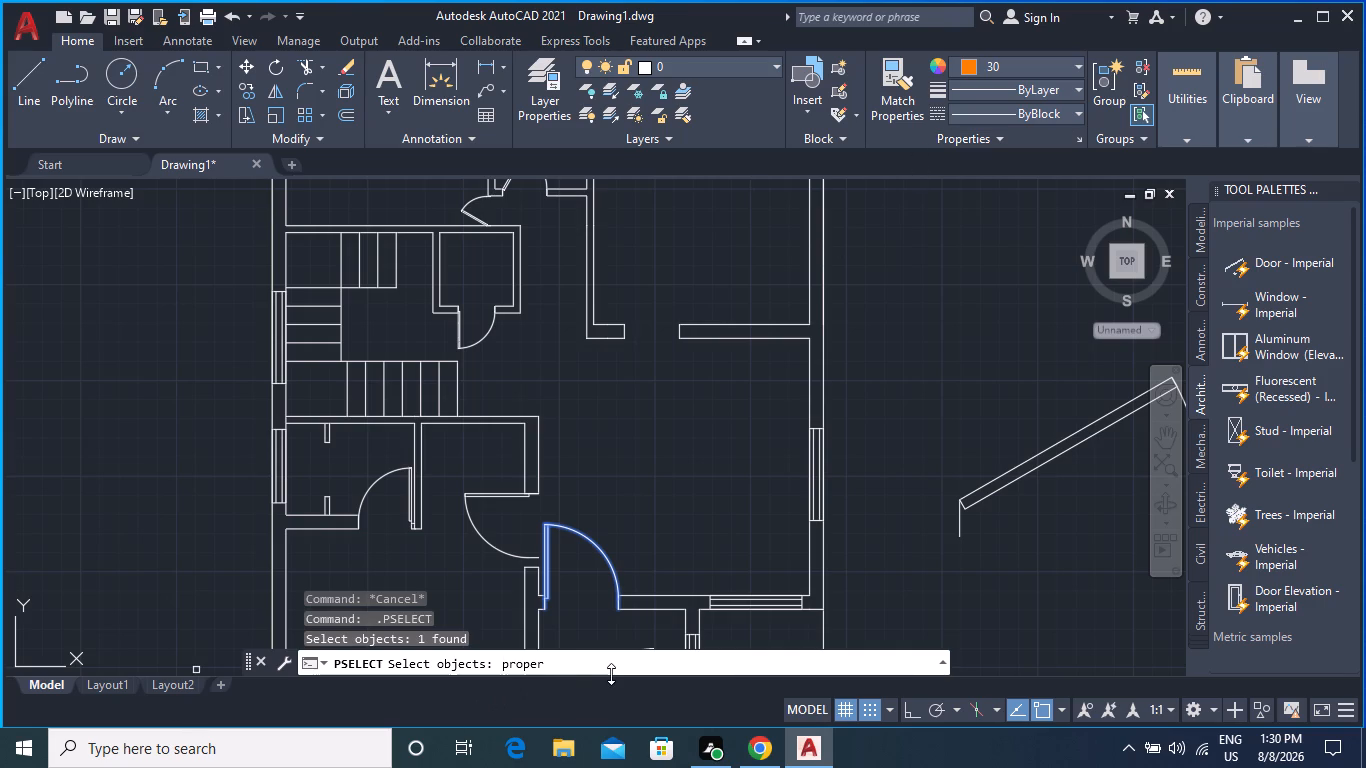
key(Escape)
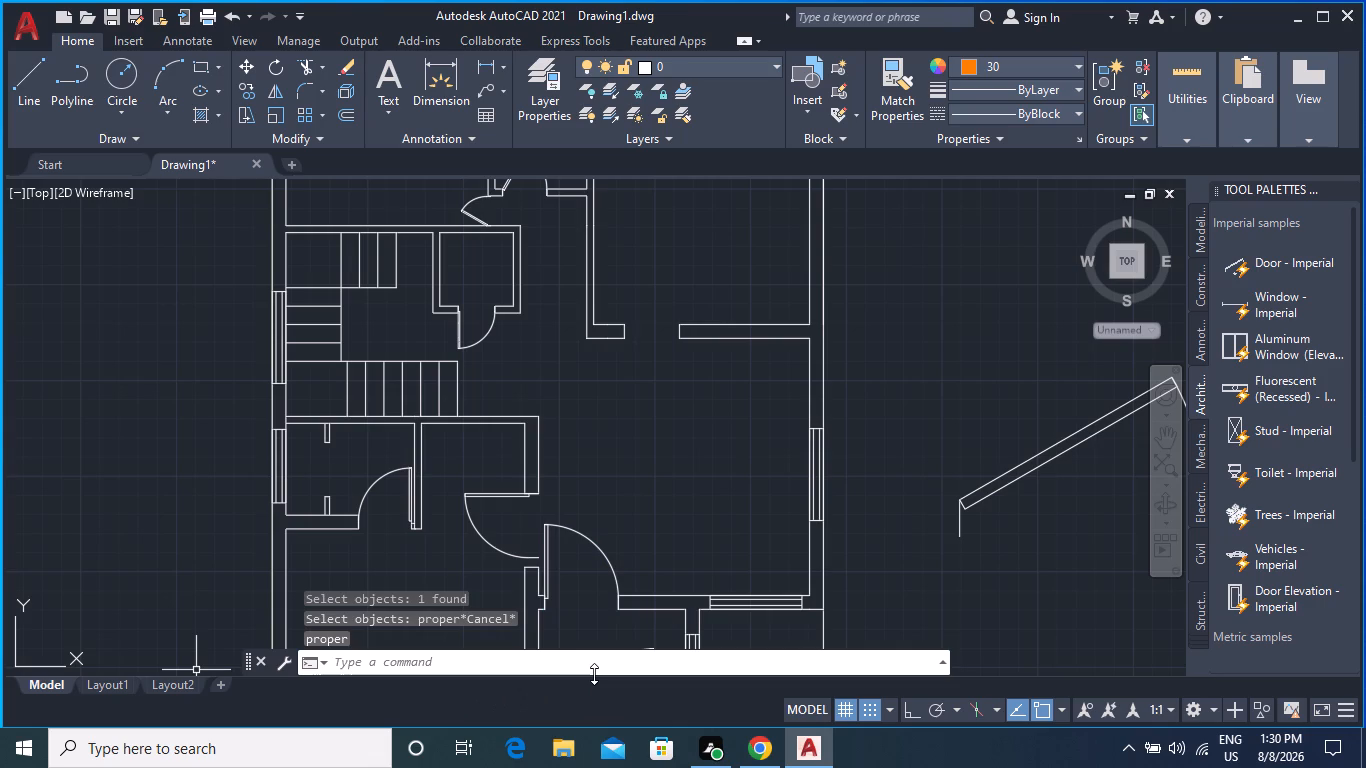
Open the properties of the door between the entry room and the large room and examine its general and geometry settings.
click(548, 558)
text(prop)
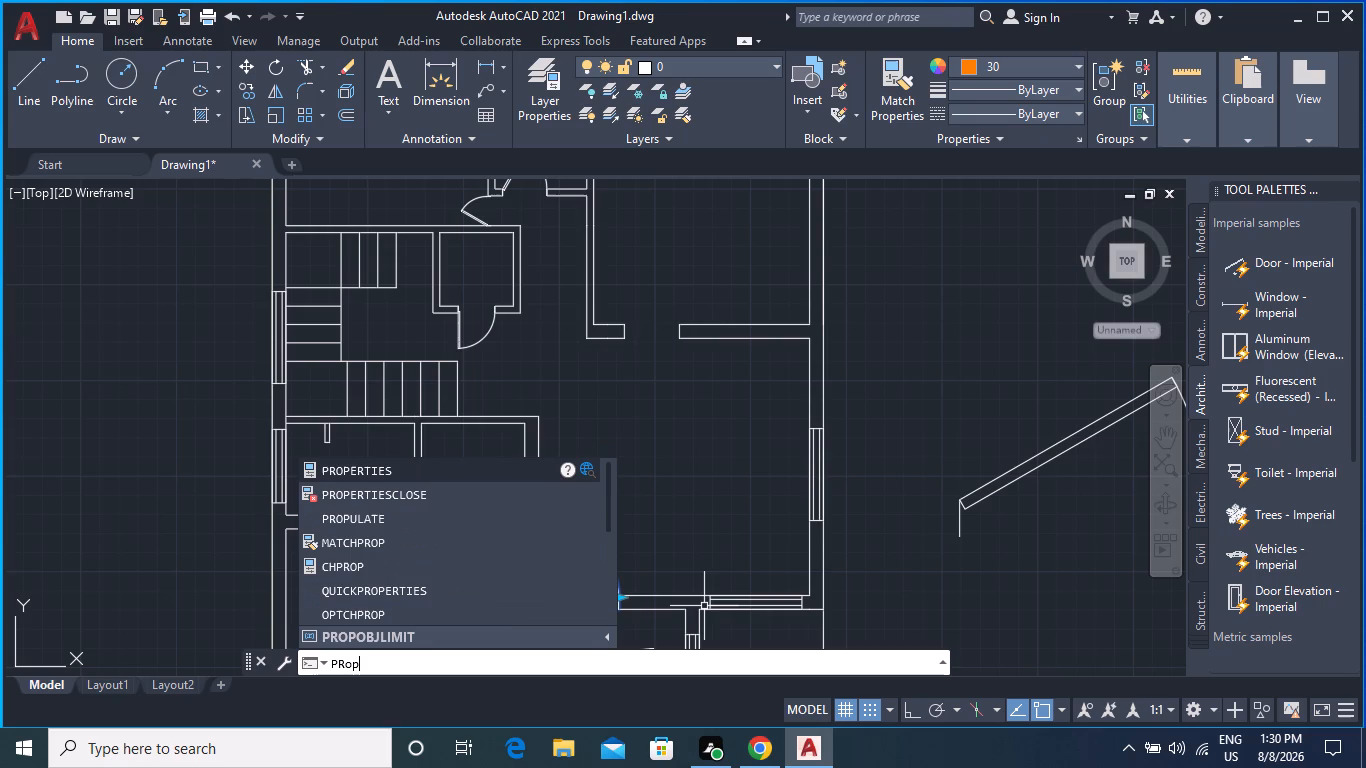
click(398, 464)
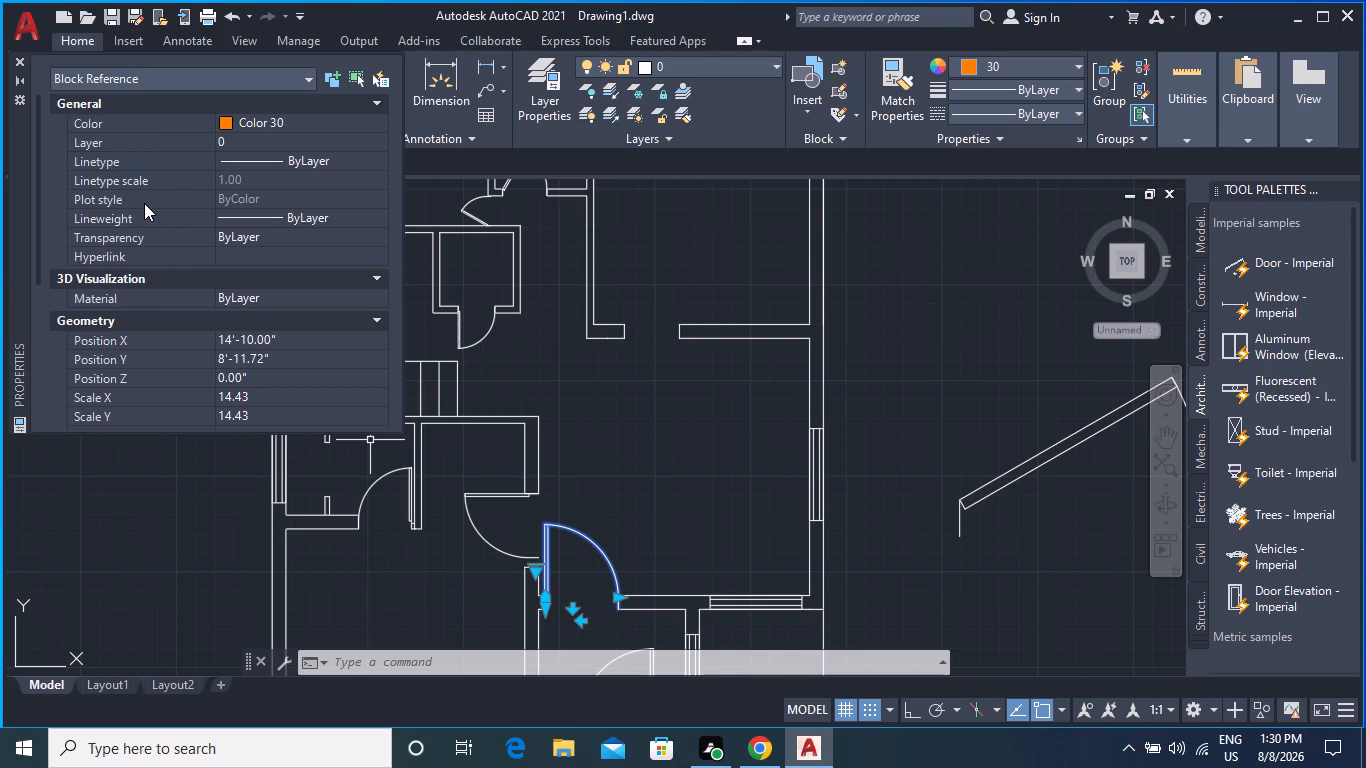
scroll(138, 210, down, 1)
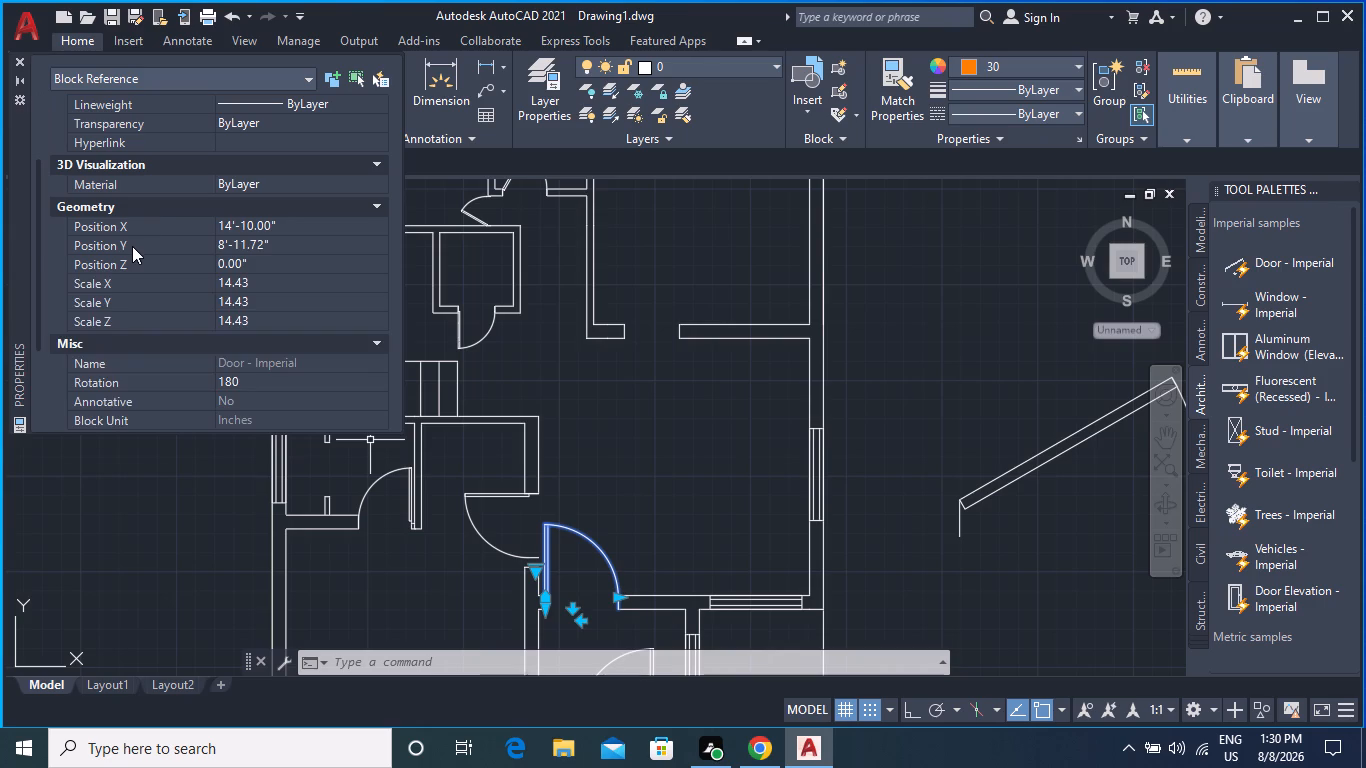
scroll(132, 247, down, 2)
scroll(129, 255, up, 3)
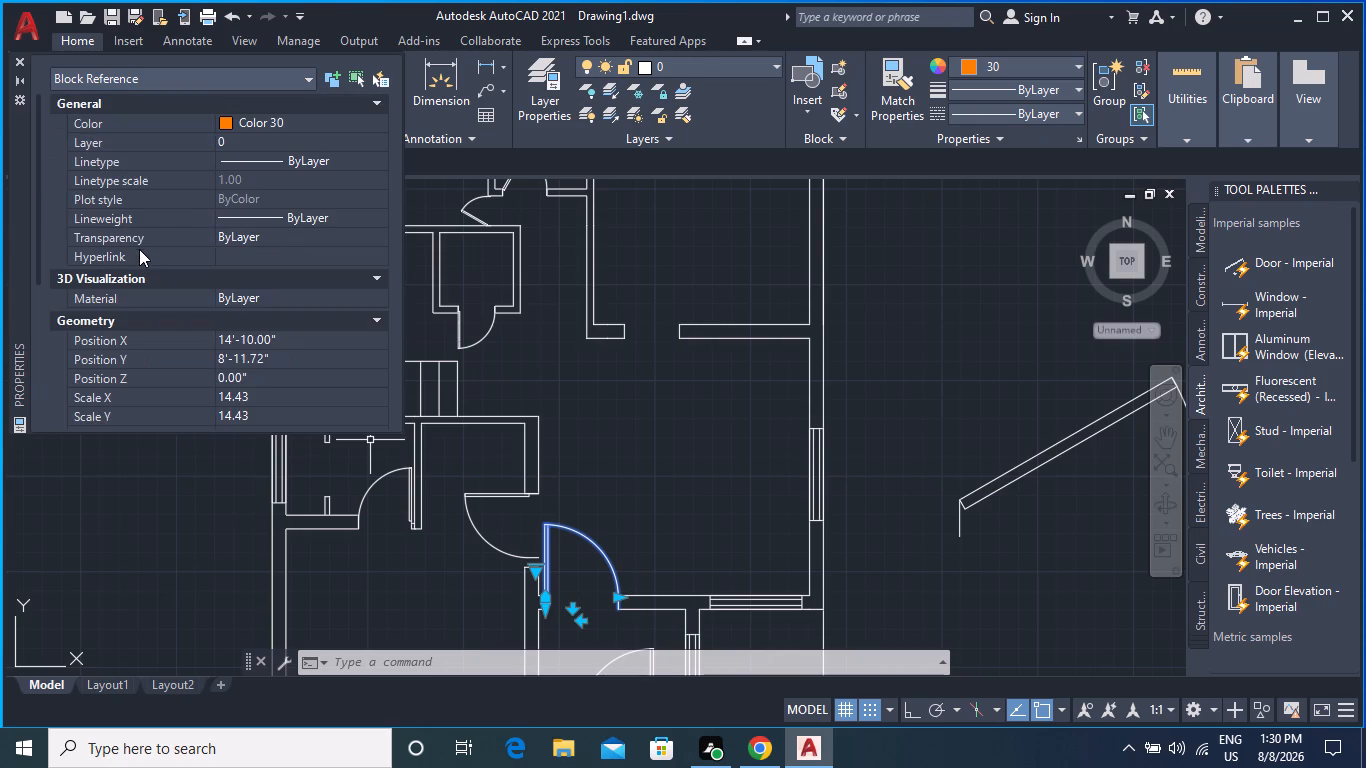
scroll(143, 244, up, 1)
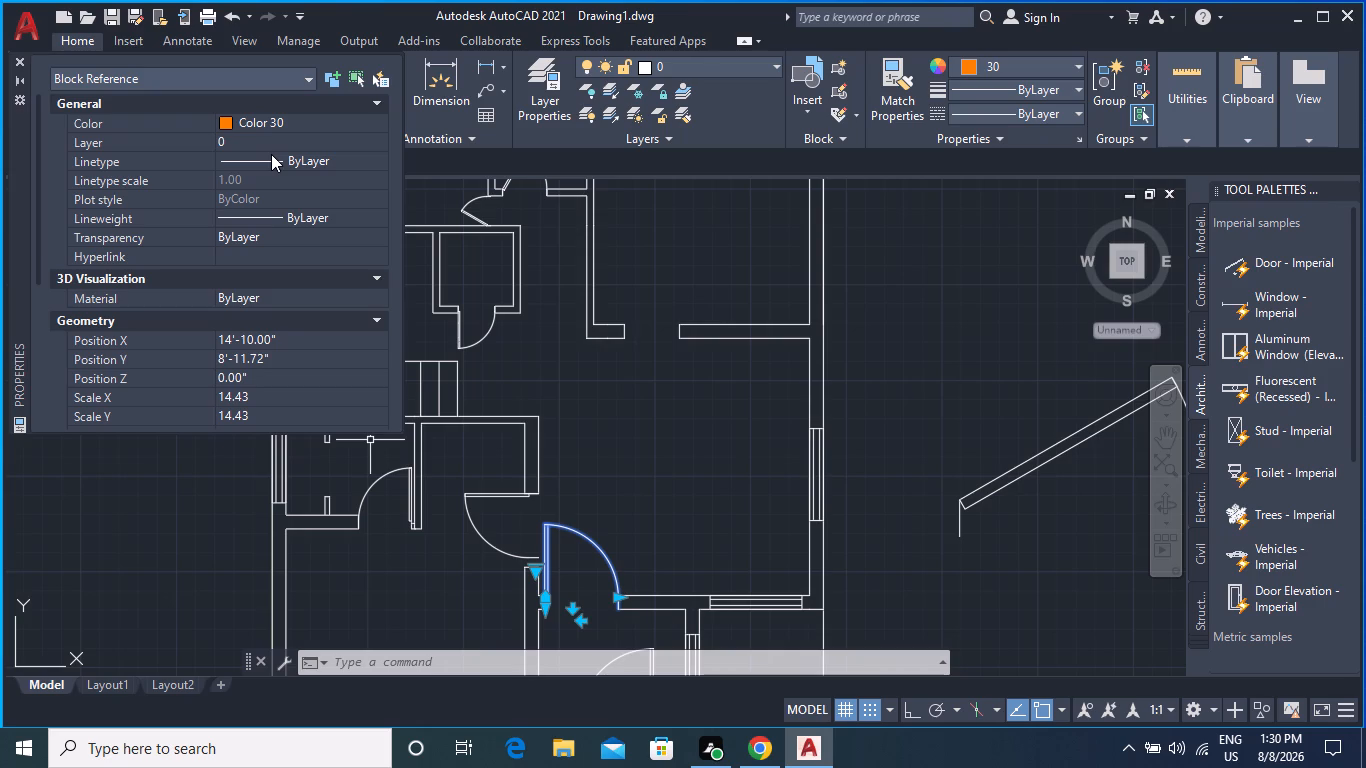
Choose Color 30 for the selected door and close its properties.
click(271, 154)
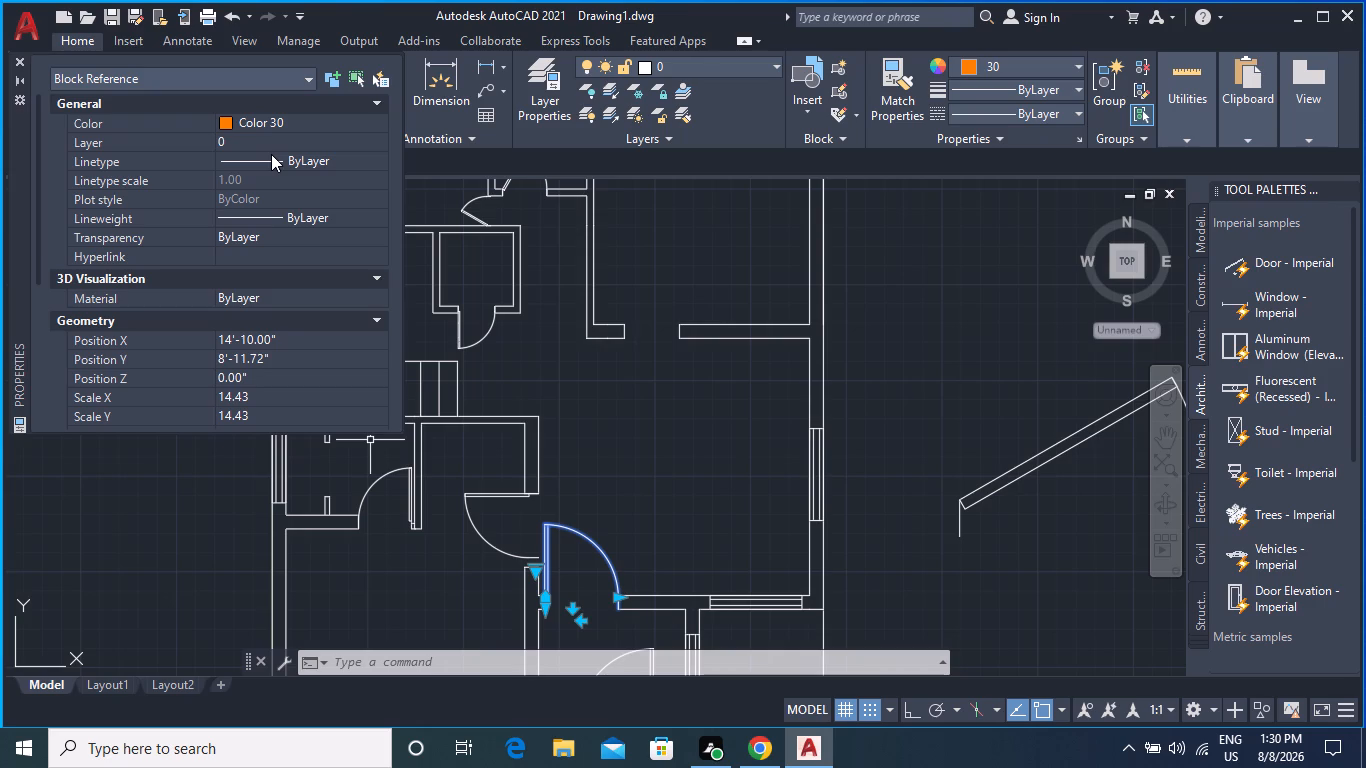
click(271, 154)
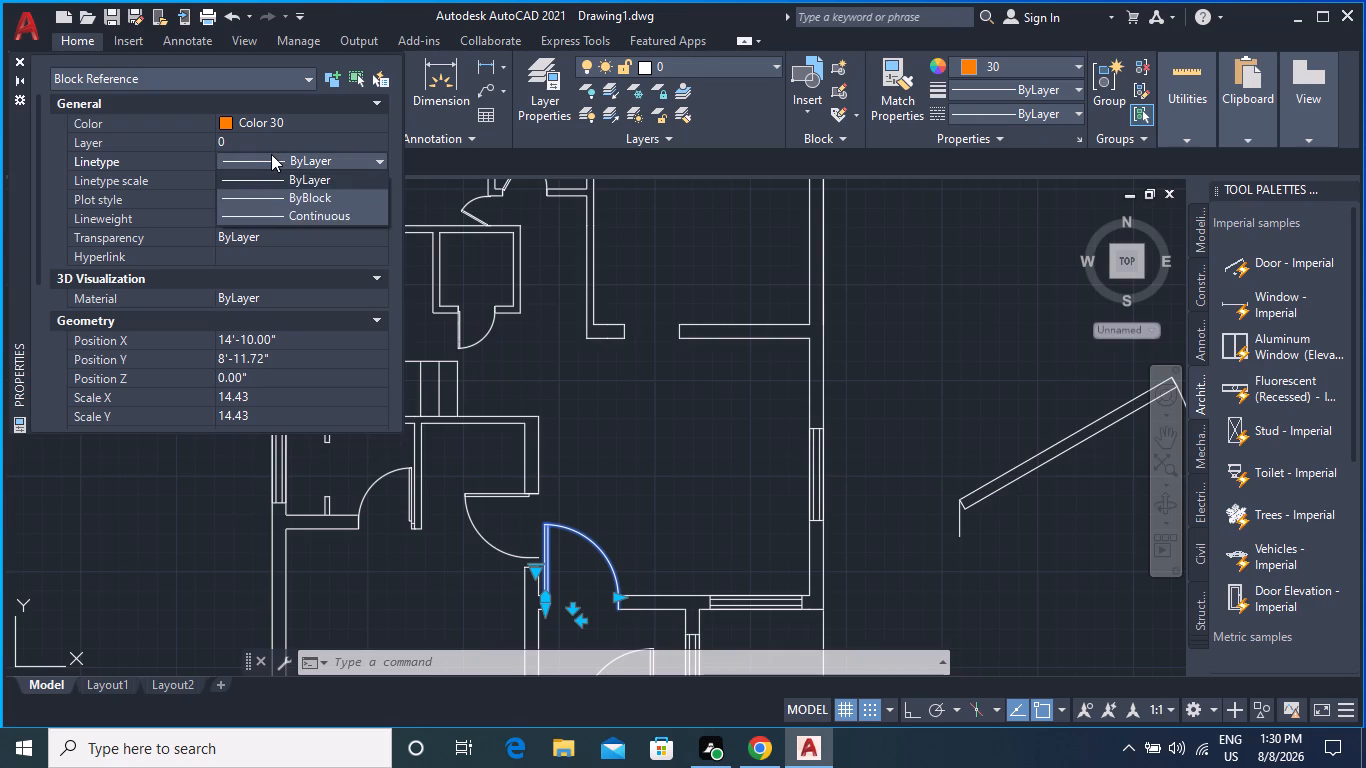
click(271, 154)
click(271, 119)
click(271, 119)
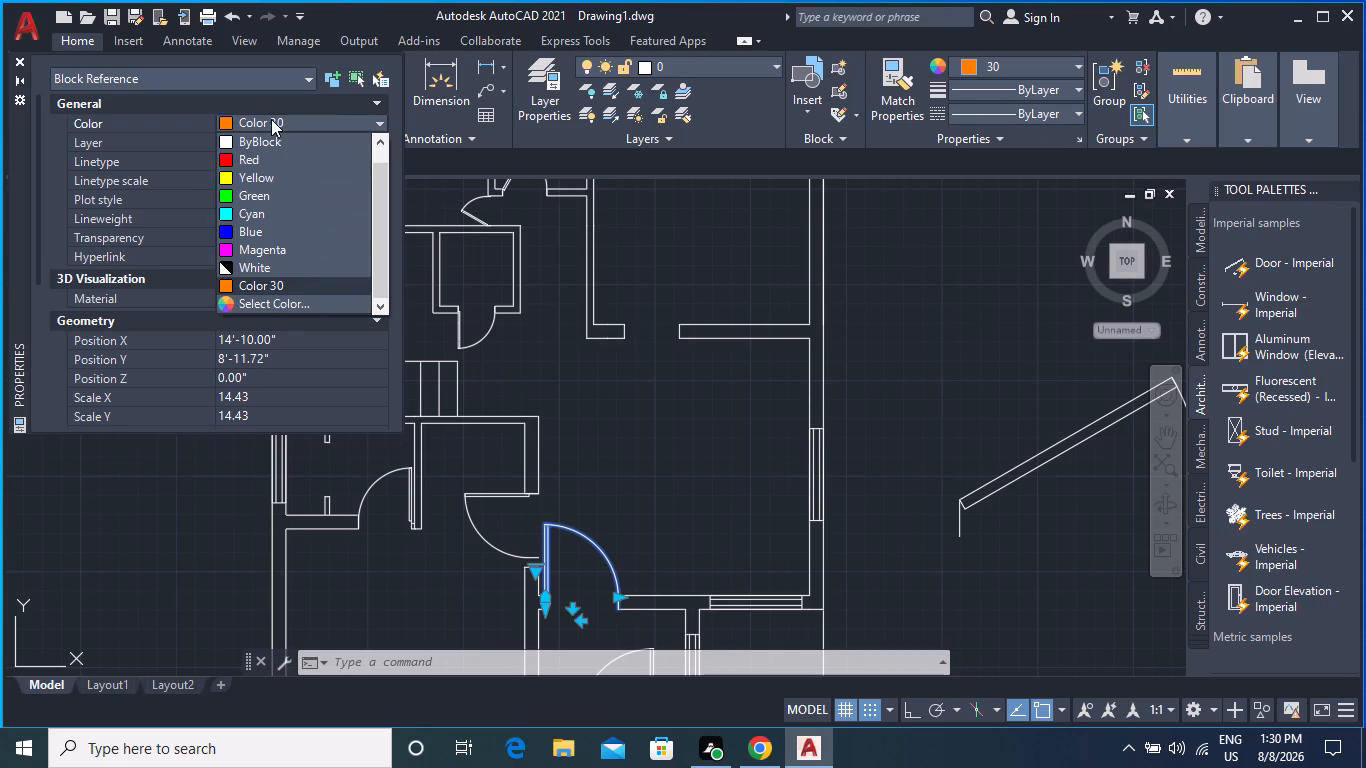
click(267, 283)
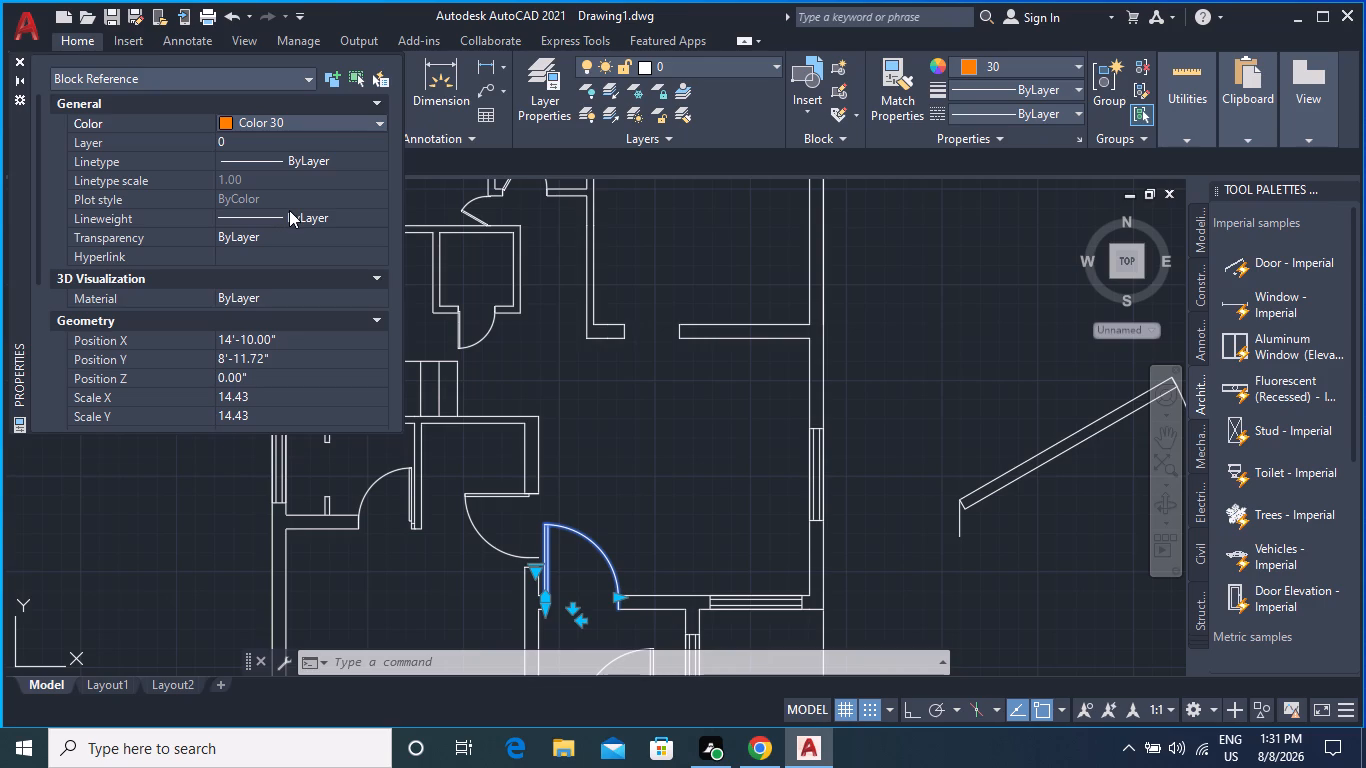
key(Escape)
key(Escape)
key(space)
key(space)
key(space)
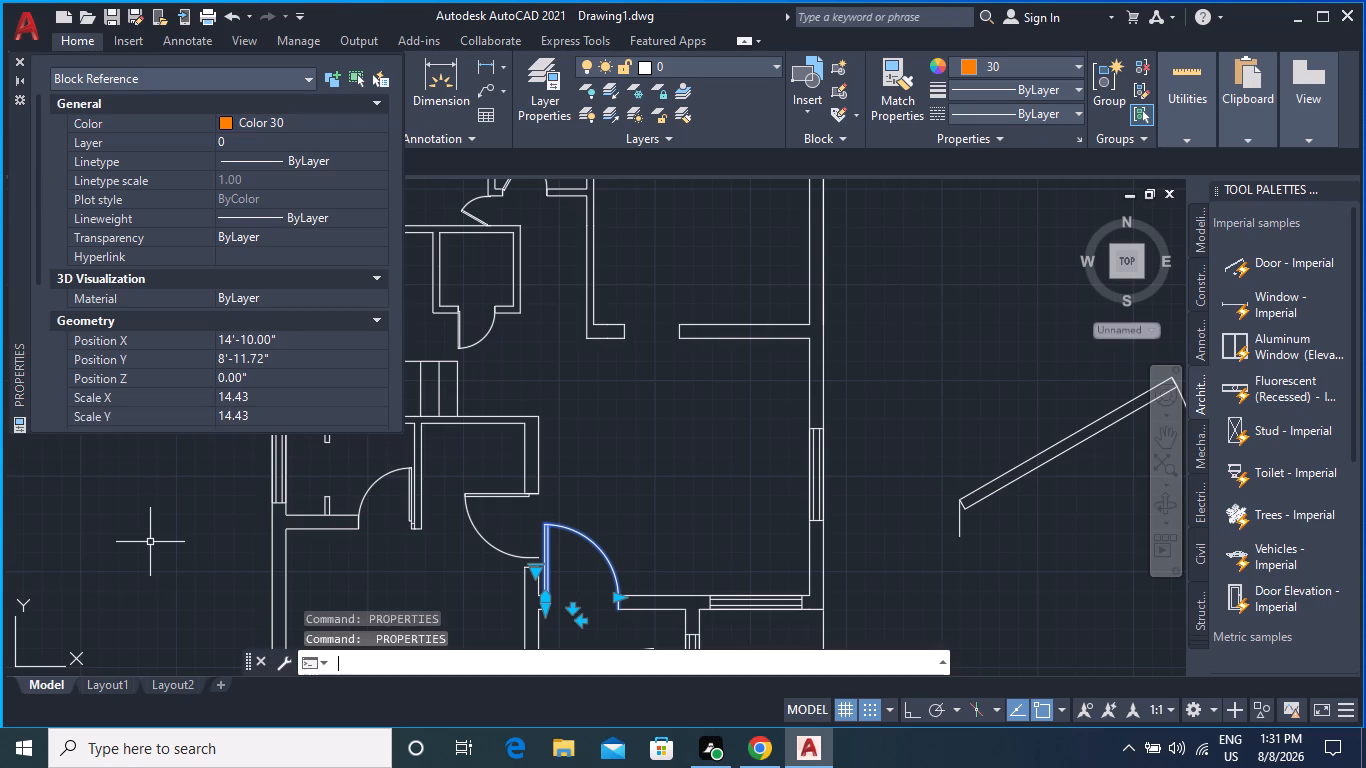
click(23, 62)
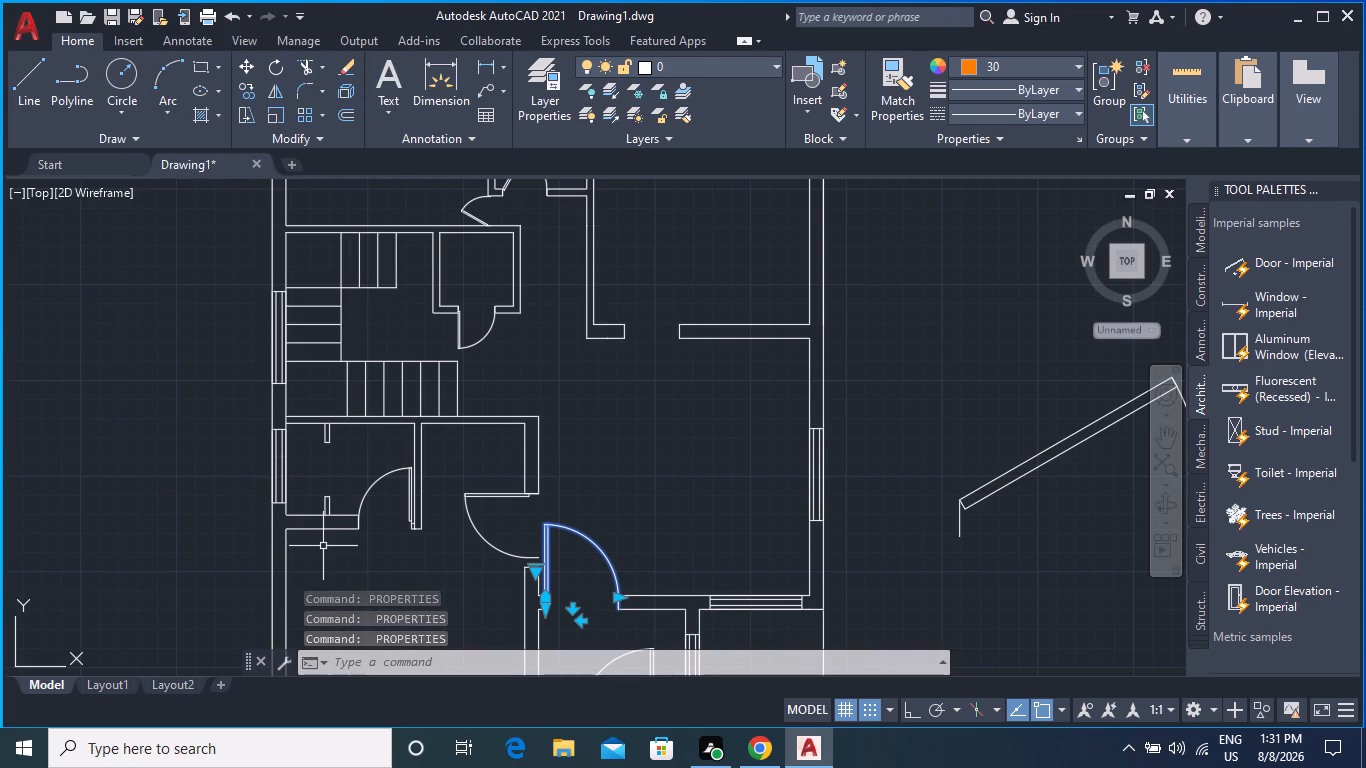
Create a new layer named doors in the layer properties.
text(la)
key(Return)
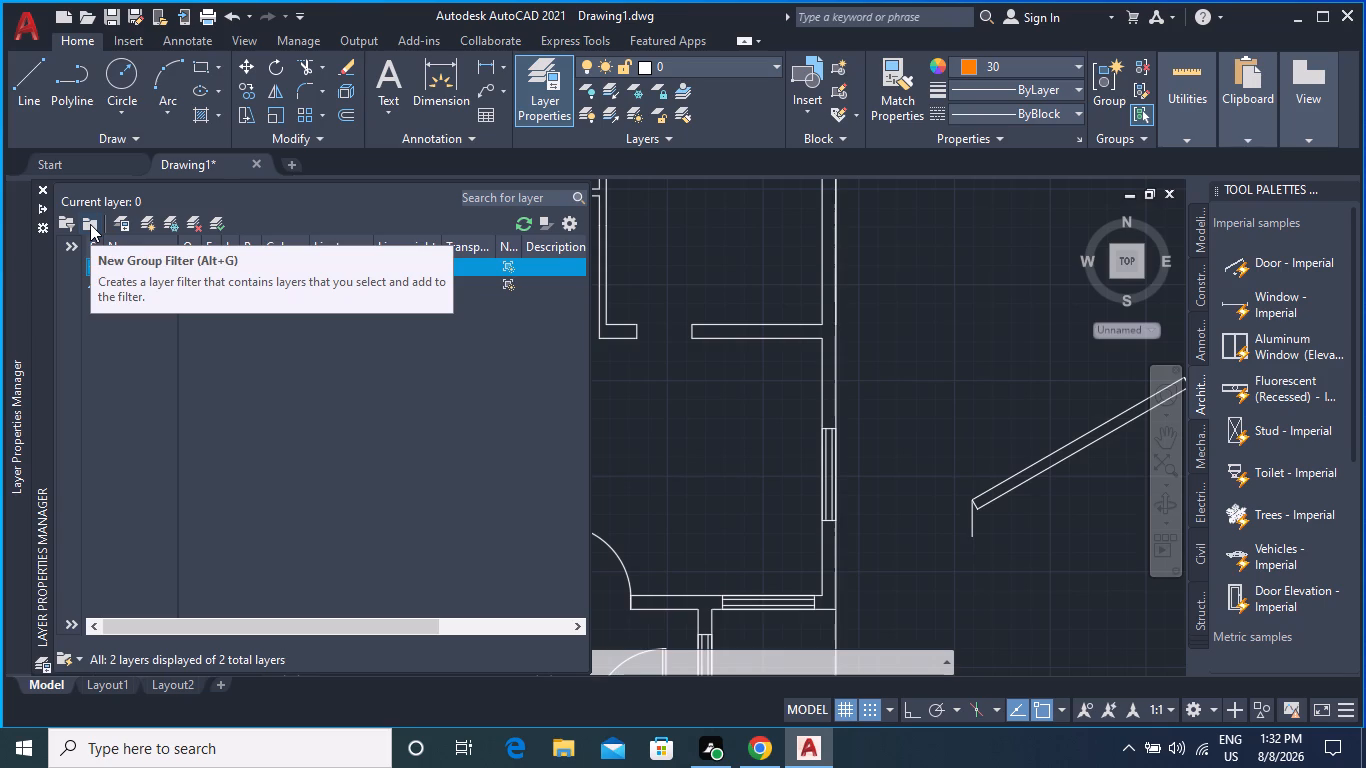
key(alt+n)
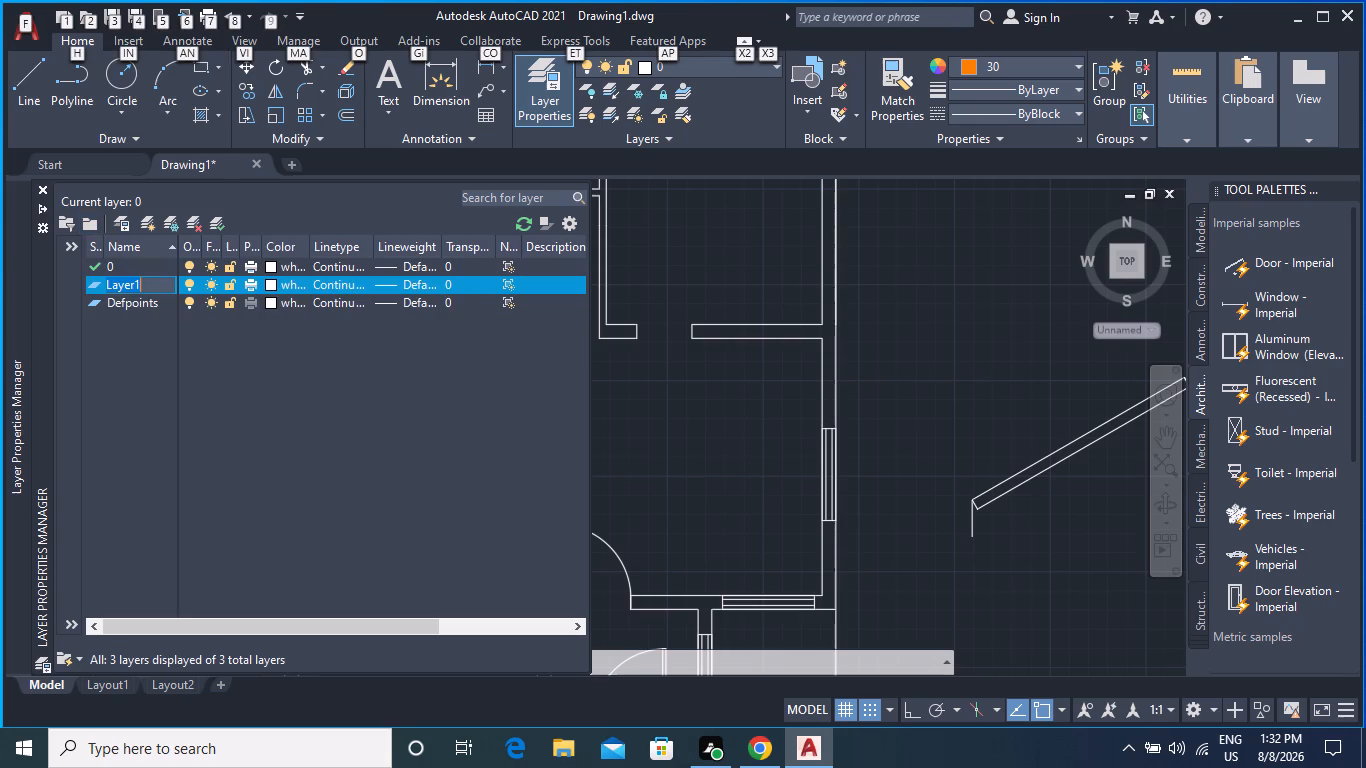
key(BackSpace)
key(BackSpace)
key(BackSpace)
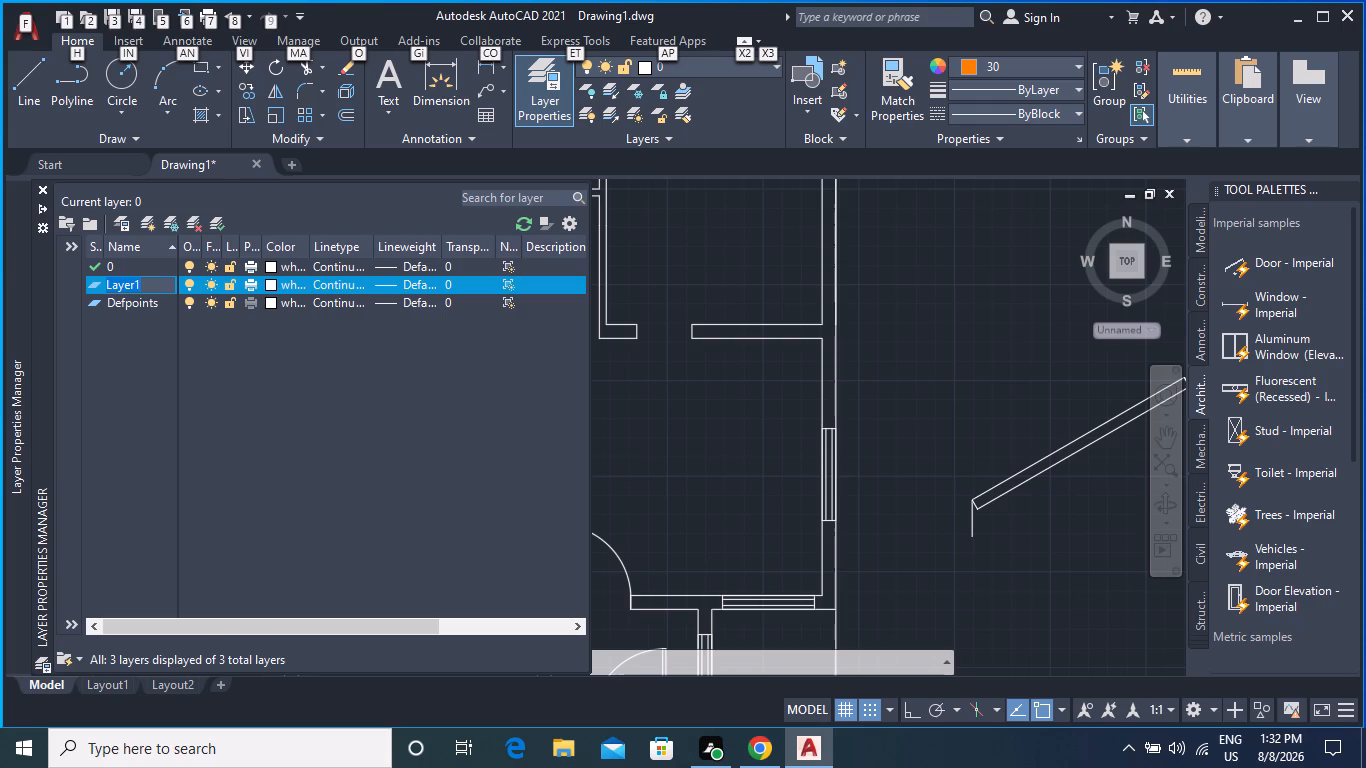
click(146, 284)
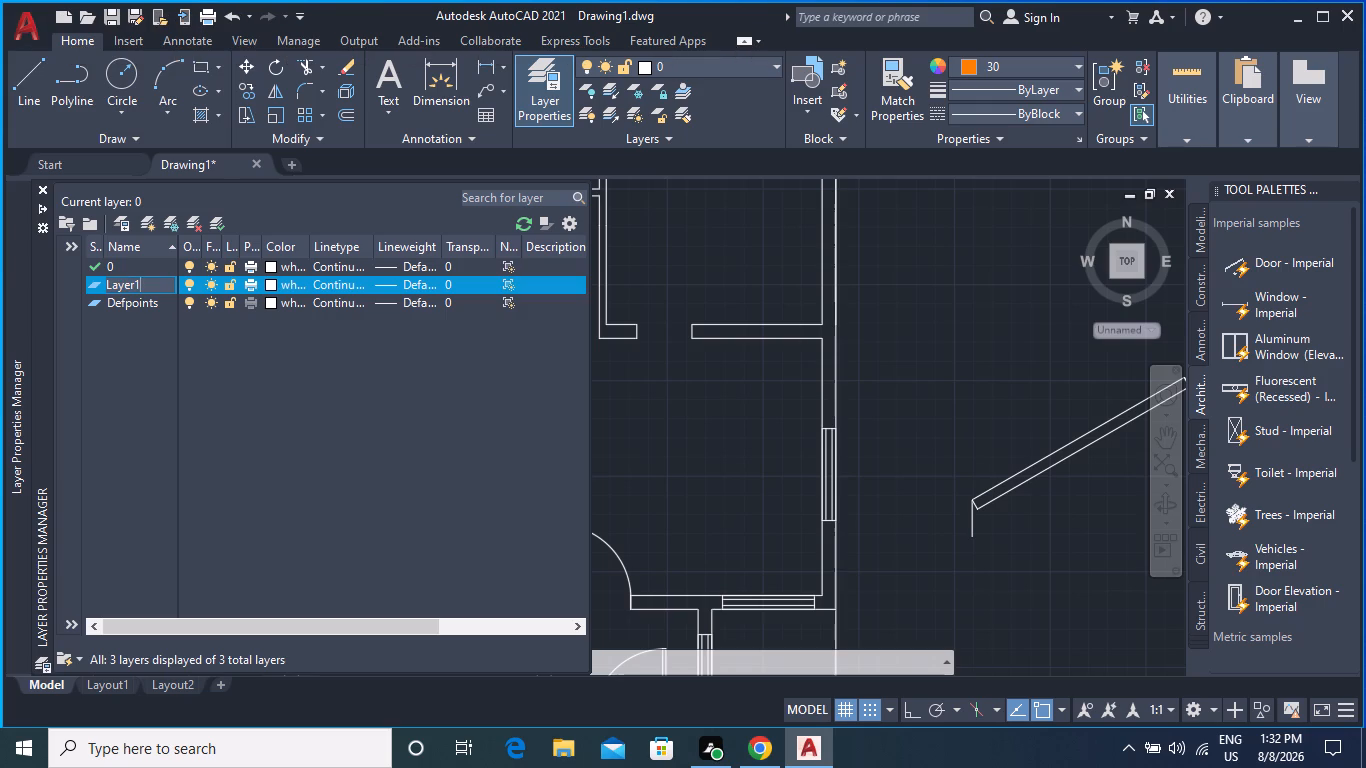
key(BackSpace)
key(BackSpace)
key(BackSpace)
key(BackSpace)
key(BackSpace)
key(BackSpace)
key(BackSpace)
key(BackSpace)
key(BackSpace)
key(BackSpace)
key(BackSpace)
key(BackSpace)
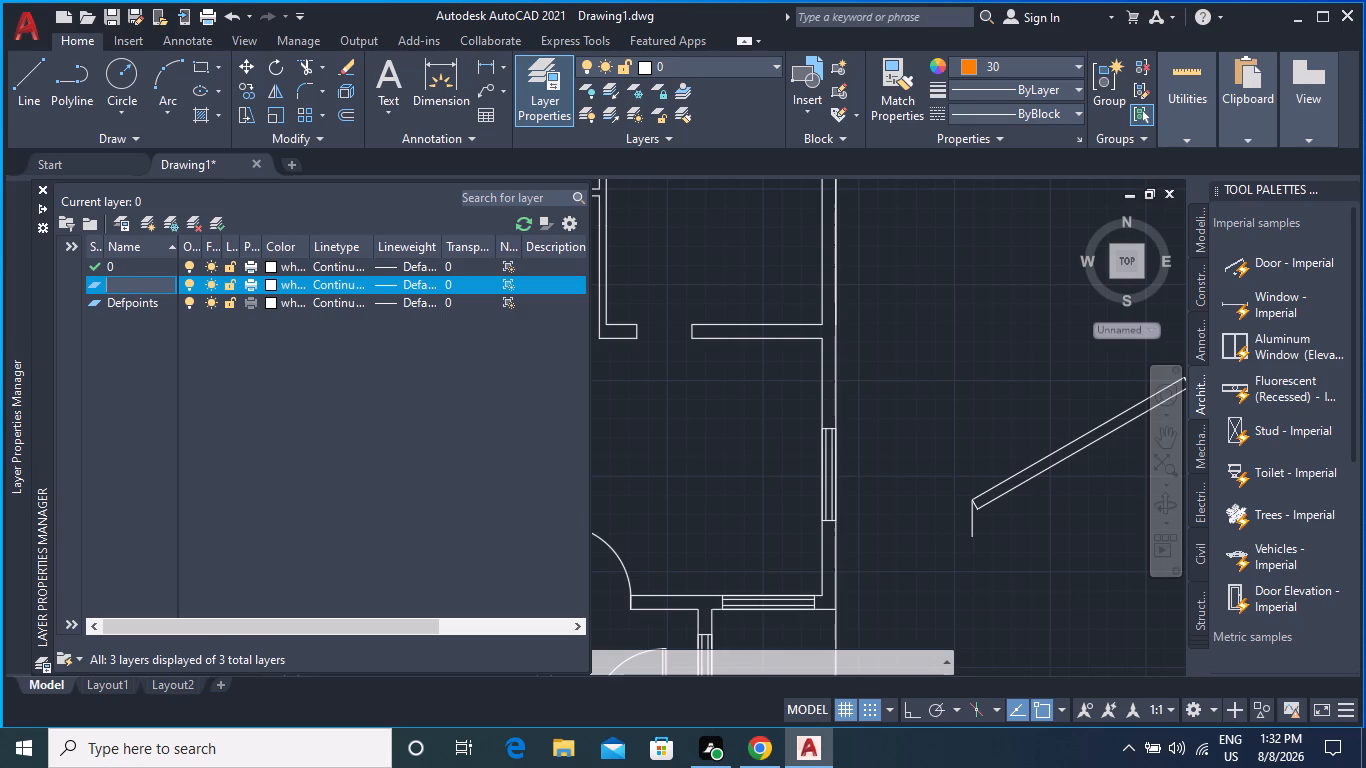
right_click(146, 284)
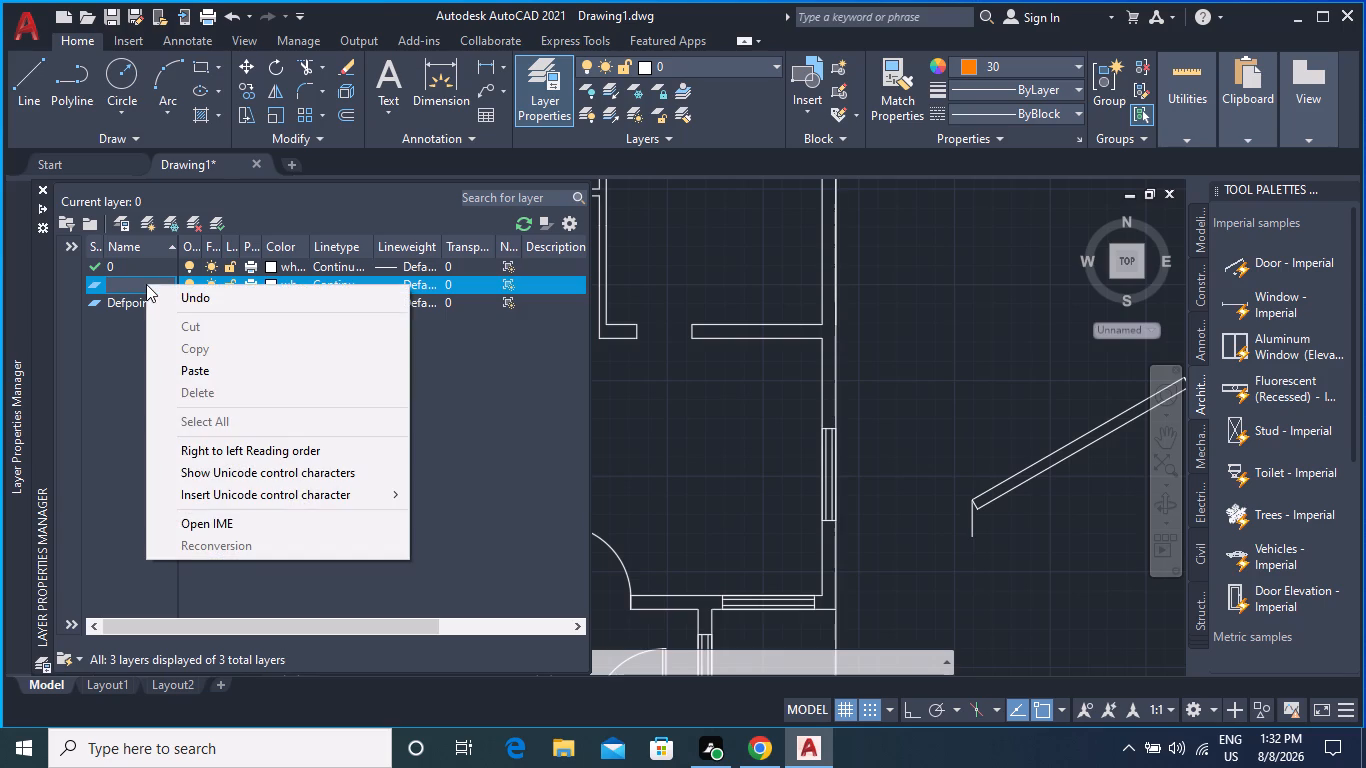
text(dd)
text(oors)
key(Return)
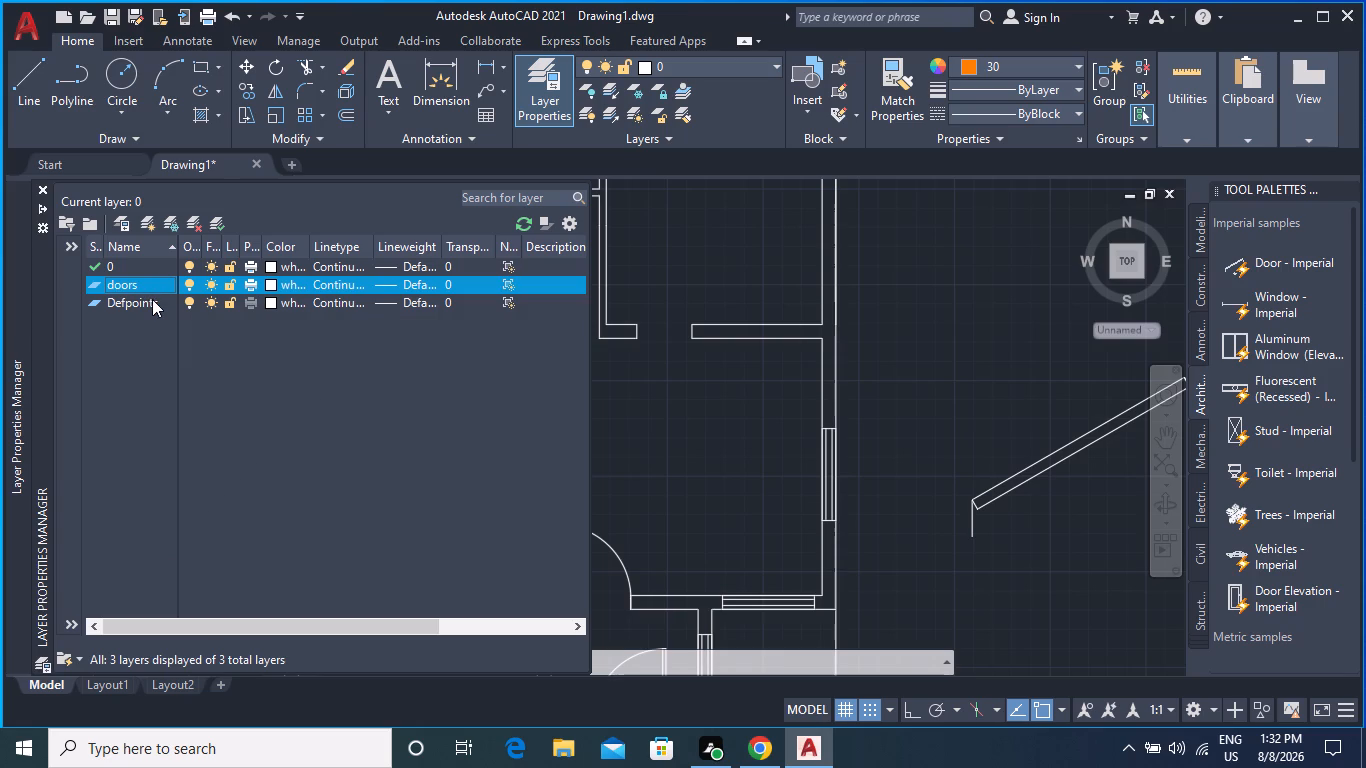
Set the doors layer's color to index color 30 and close the layer properties.
click(281, 246)
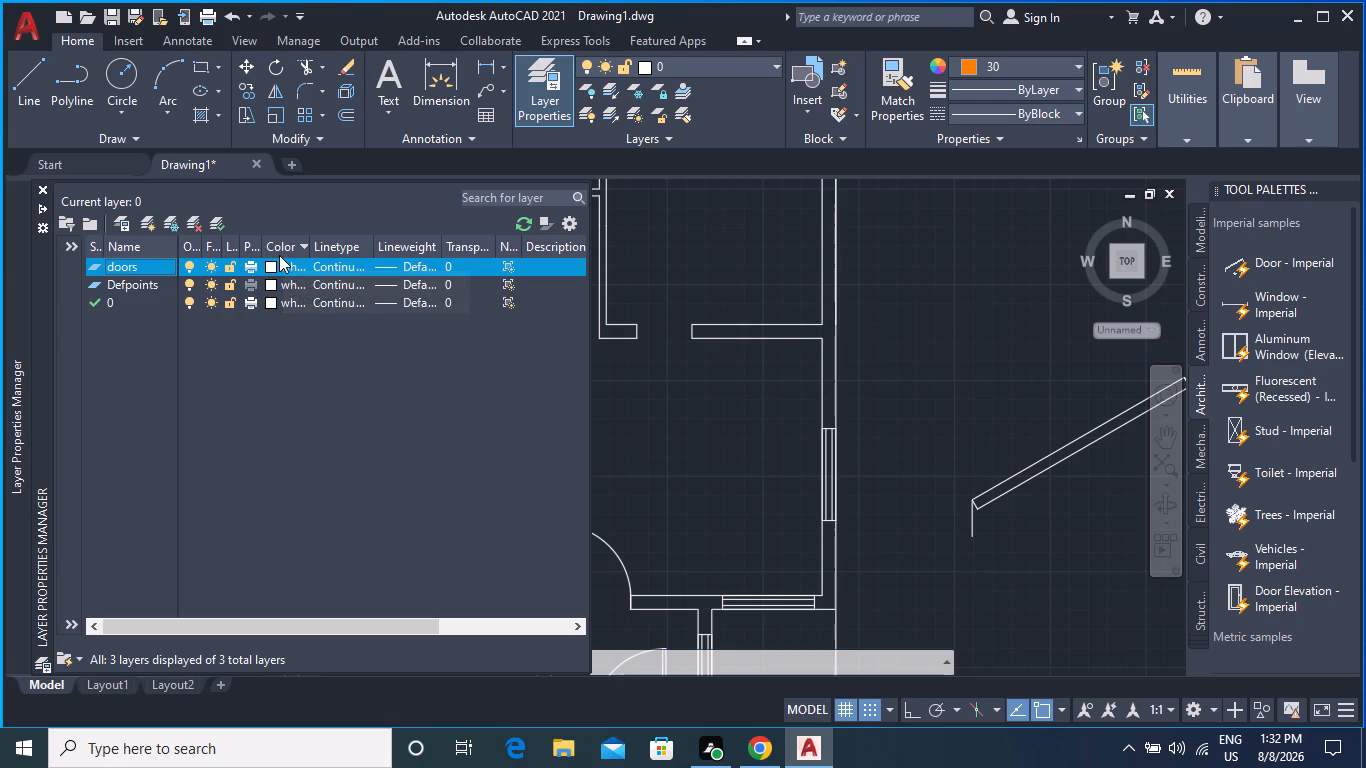
click(267, 265)
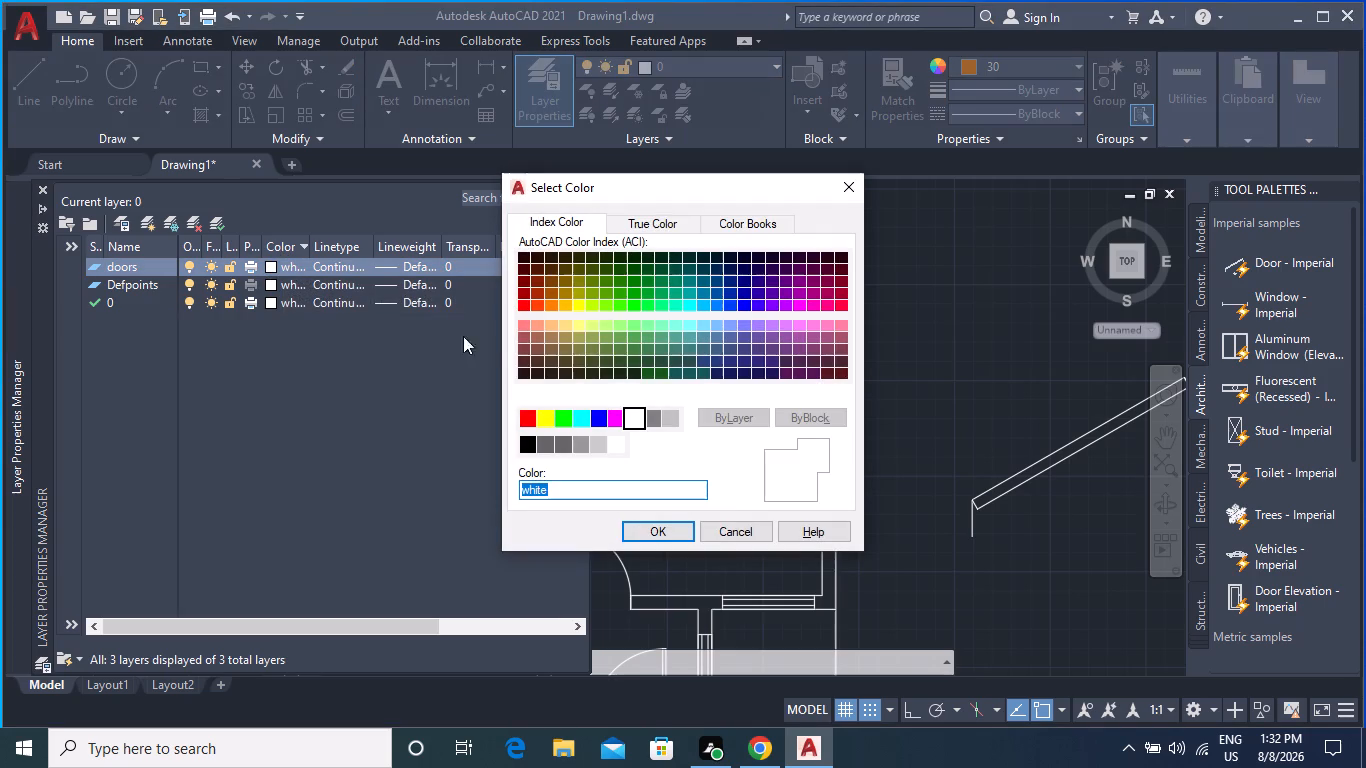
click(563, 304)
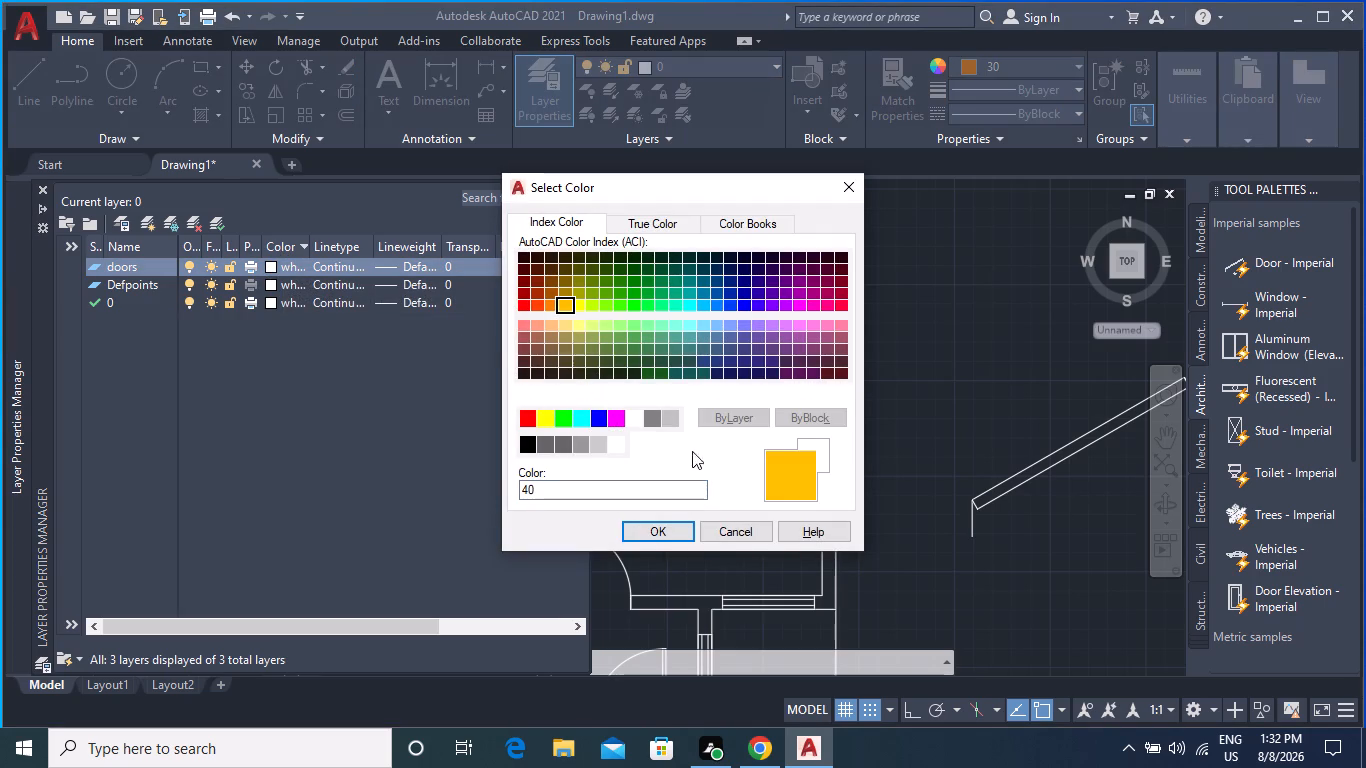
click(550, 305)
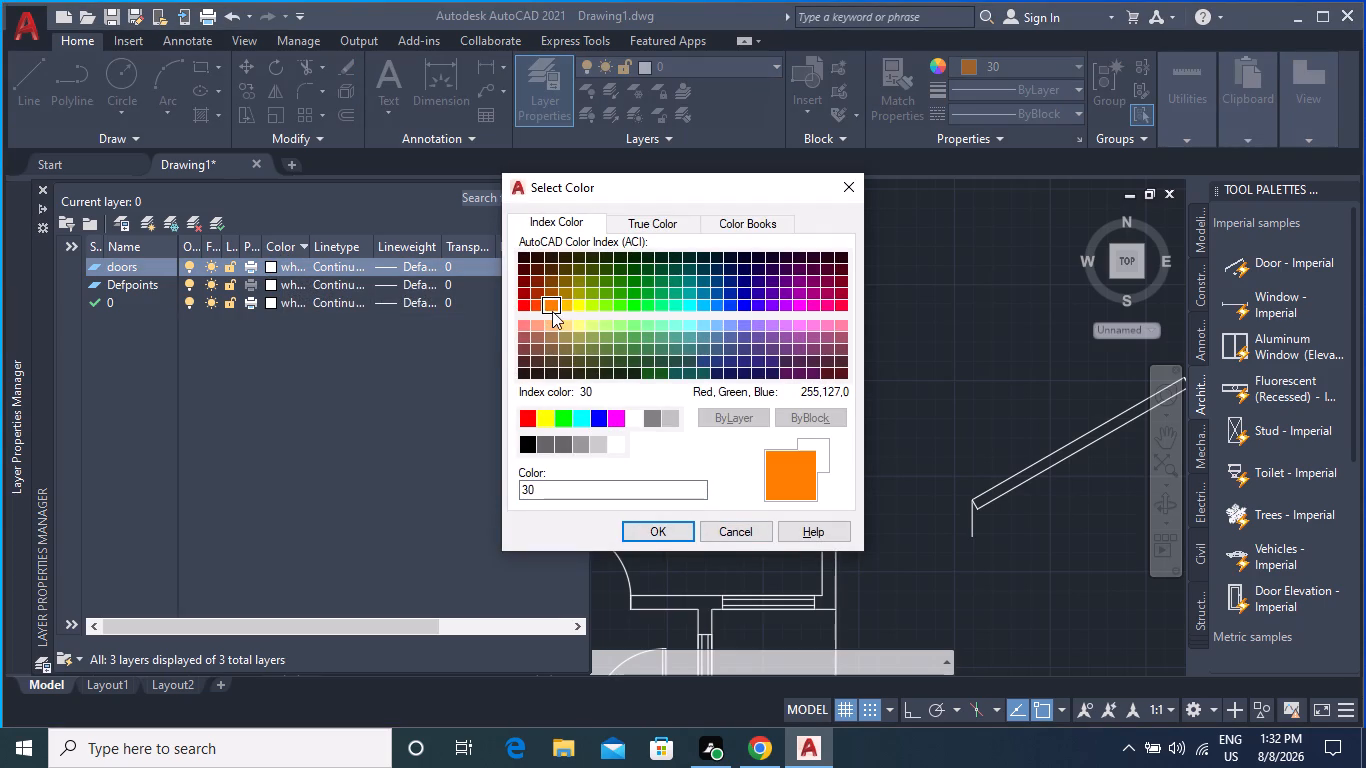
click(647, 533)
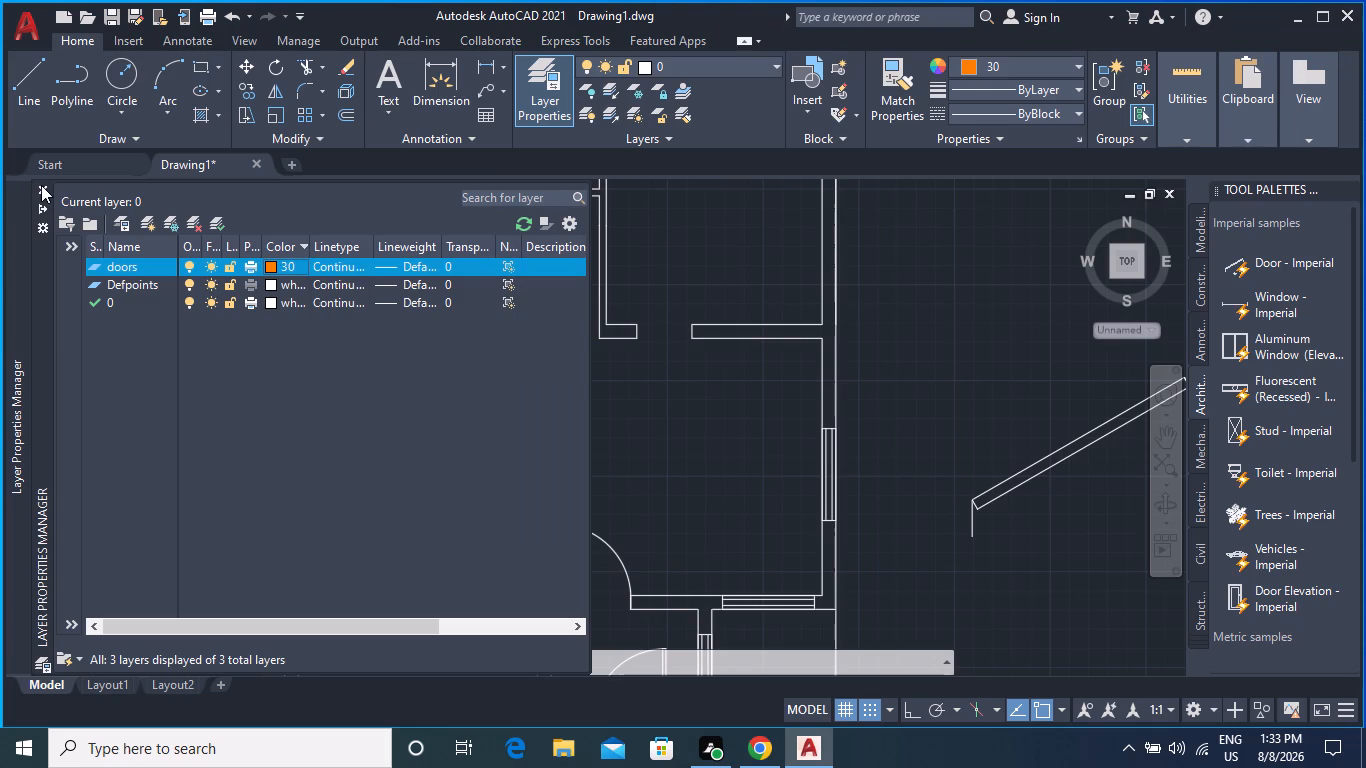
click(41, 185)
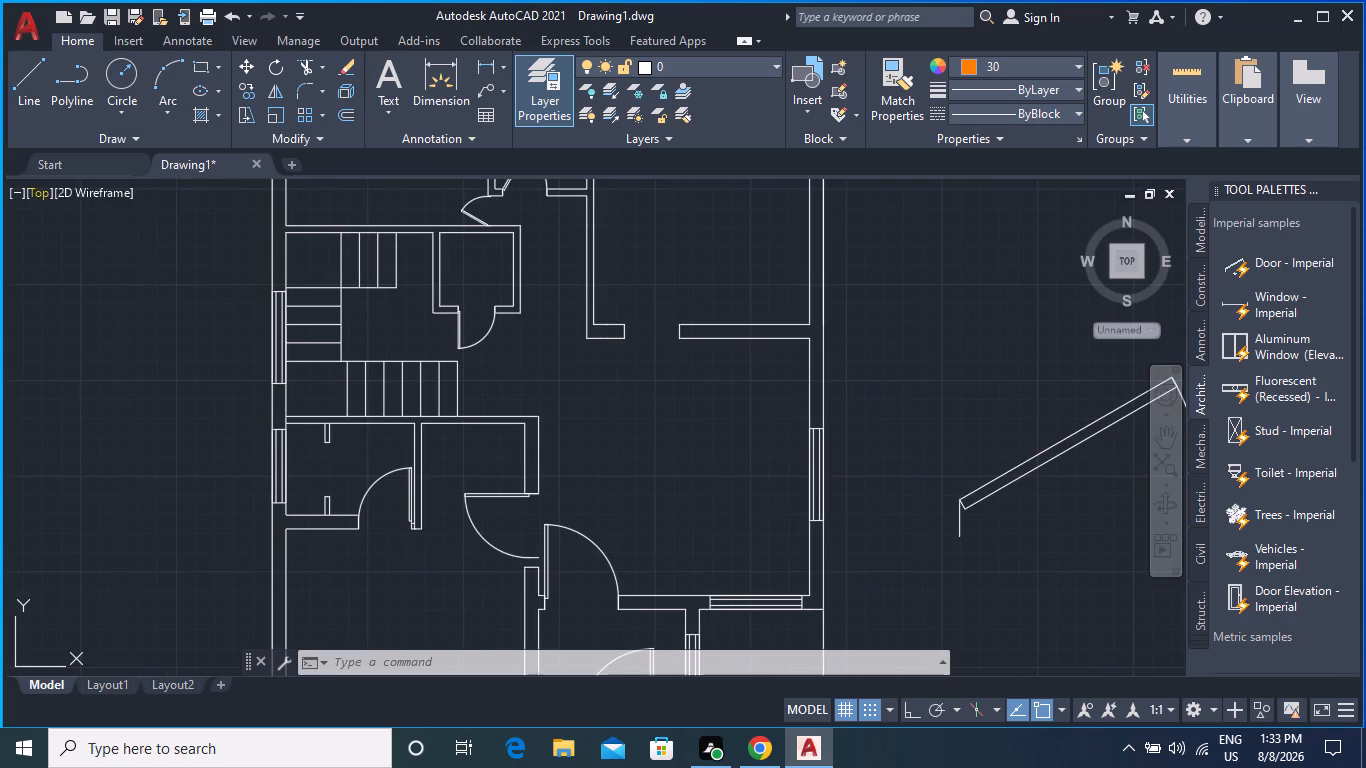
Open the properties of the door between the entry room and the large room and examine its general, geometry and custom door settings.
click(547, 553)
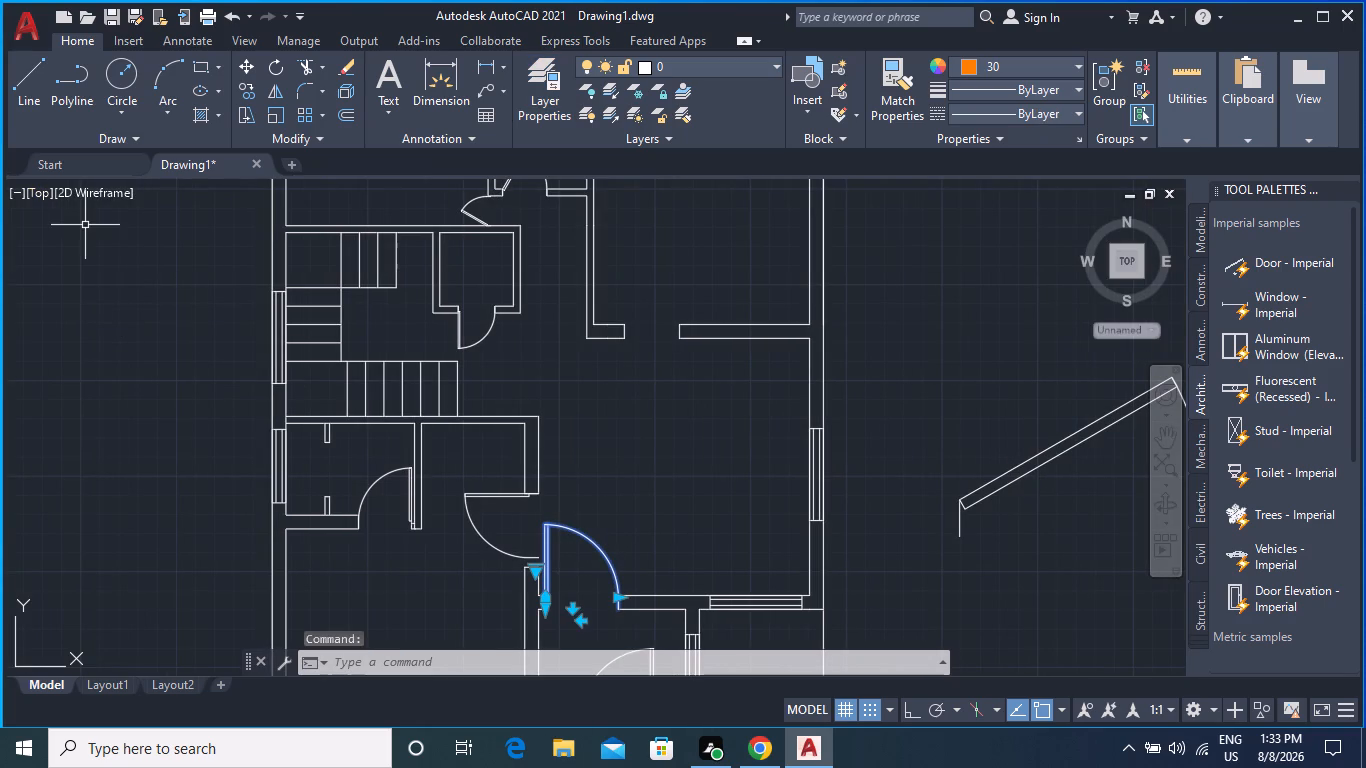
text(pro)
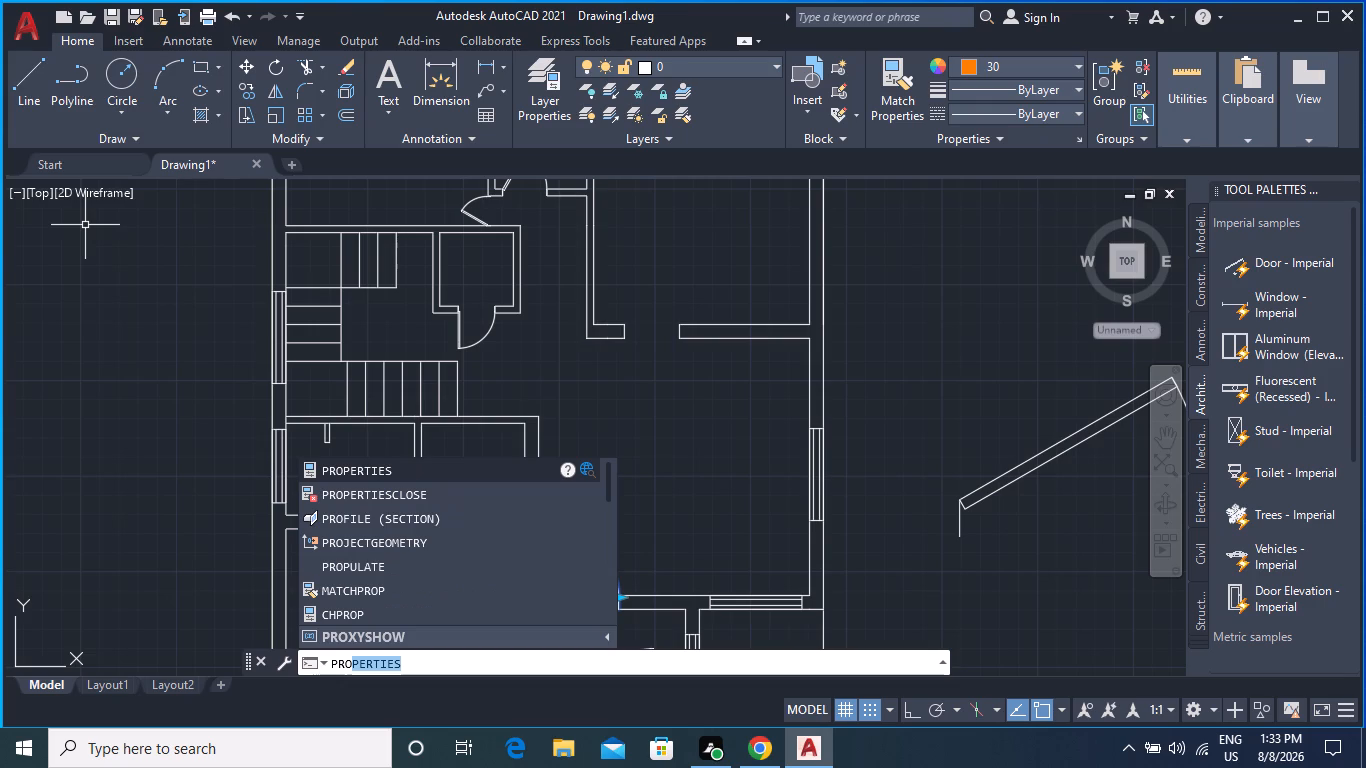
text(per)
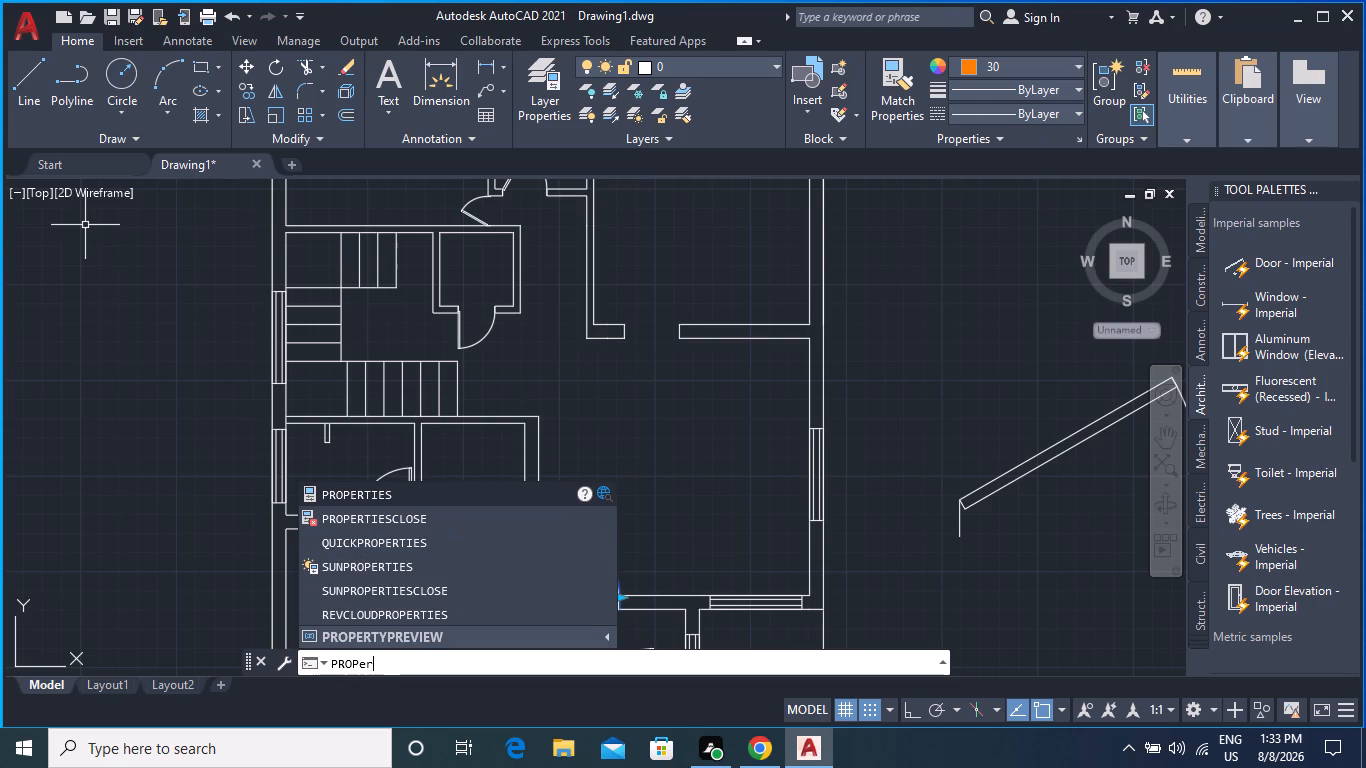
click(378, 493)
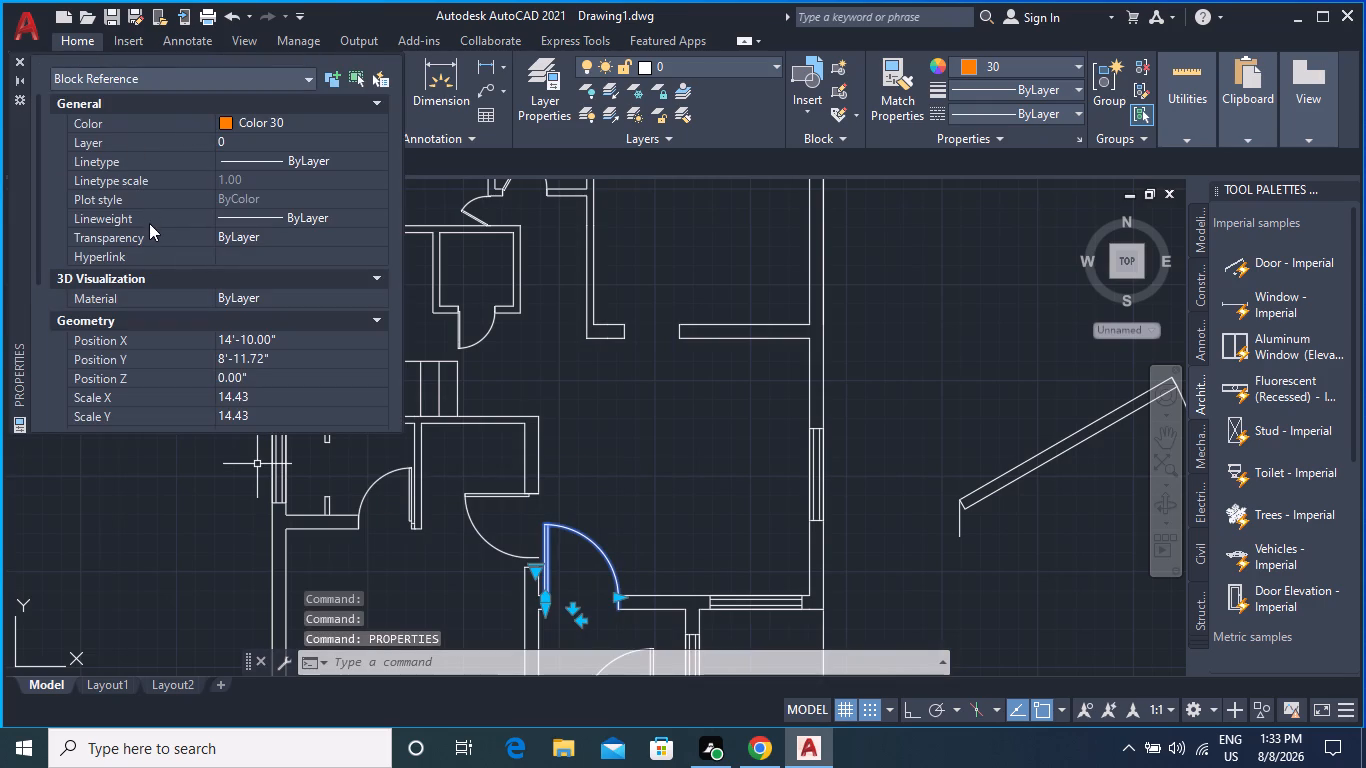
click(266, 152)
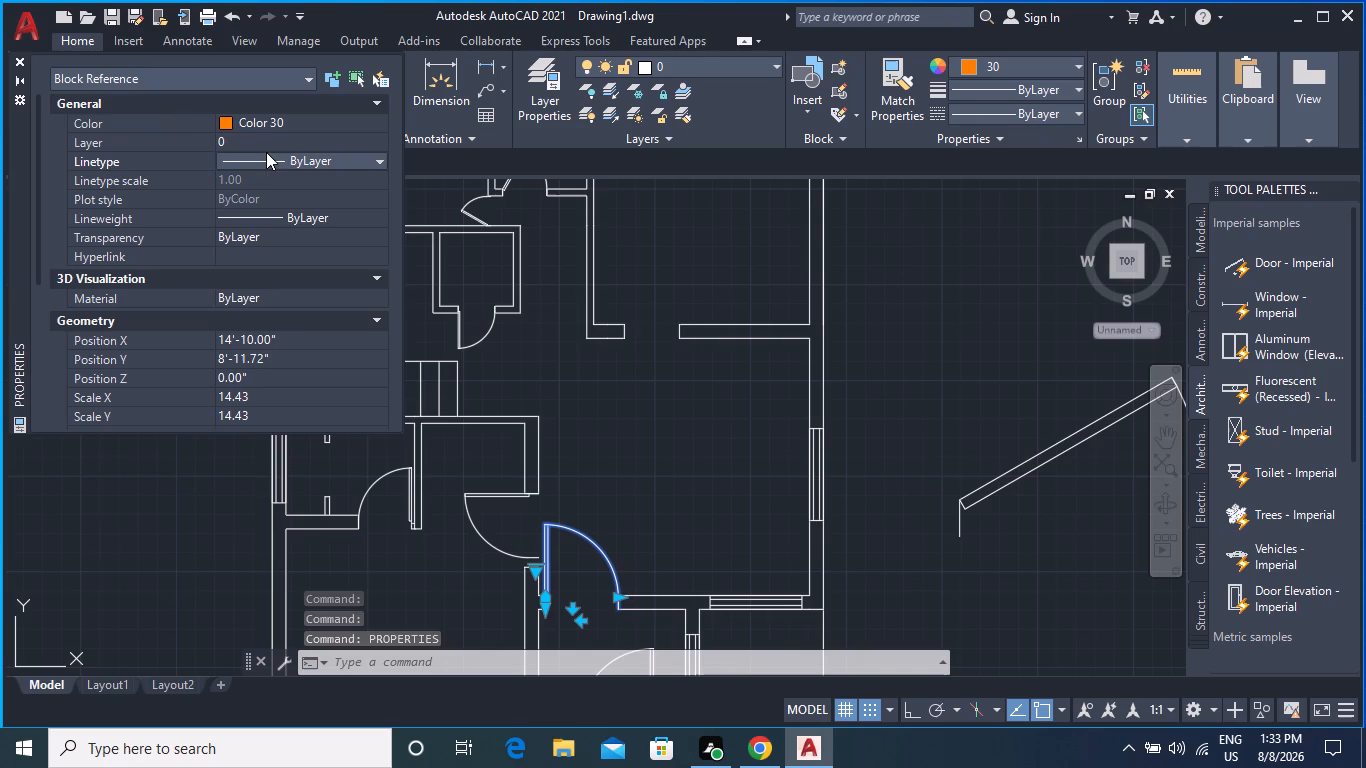
click(266, 154)
click(266, 154)
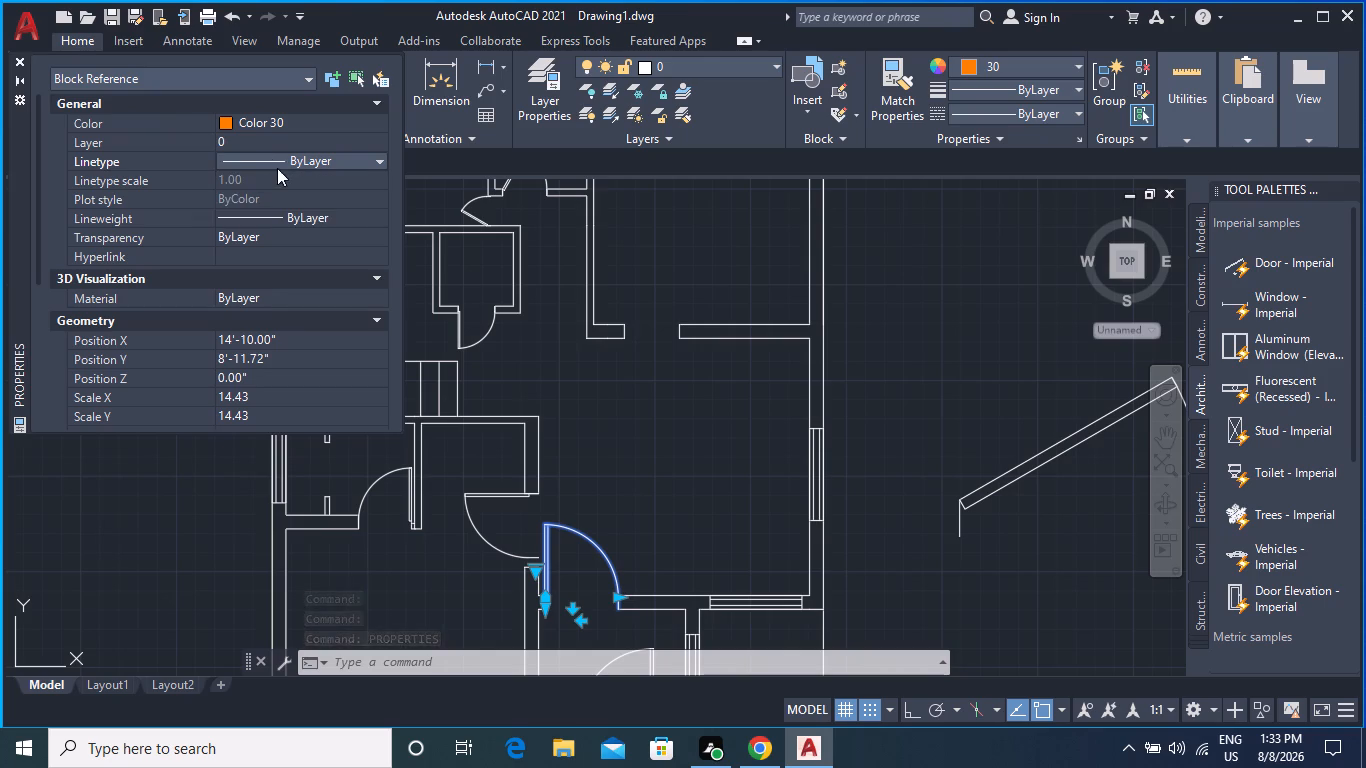
click(297, 212)
click(297, 212)
click(297, 212)
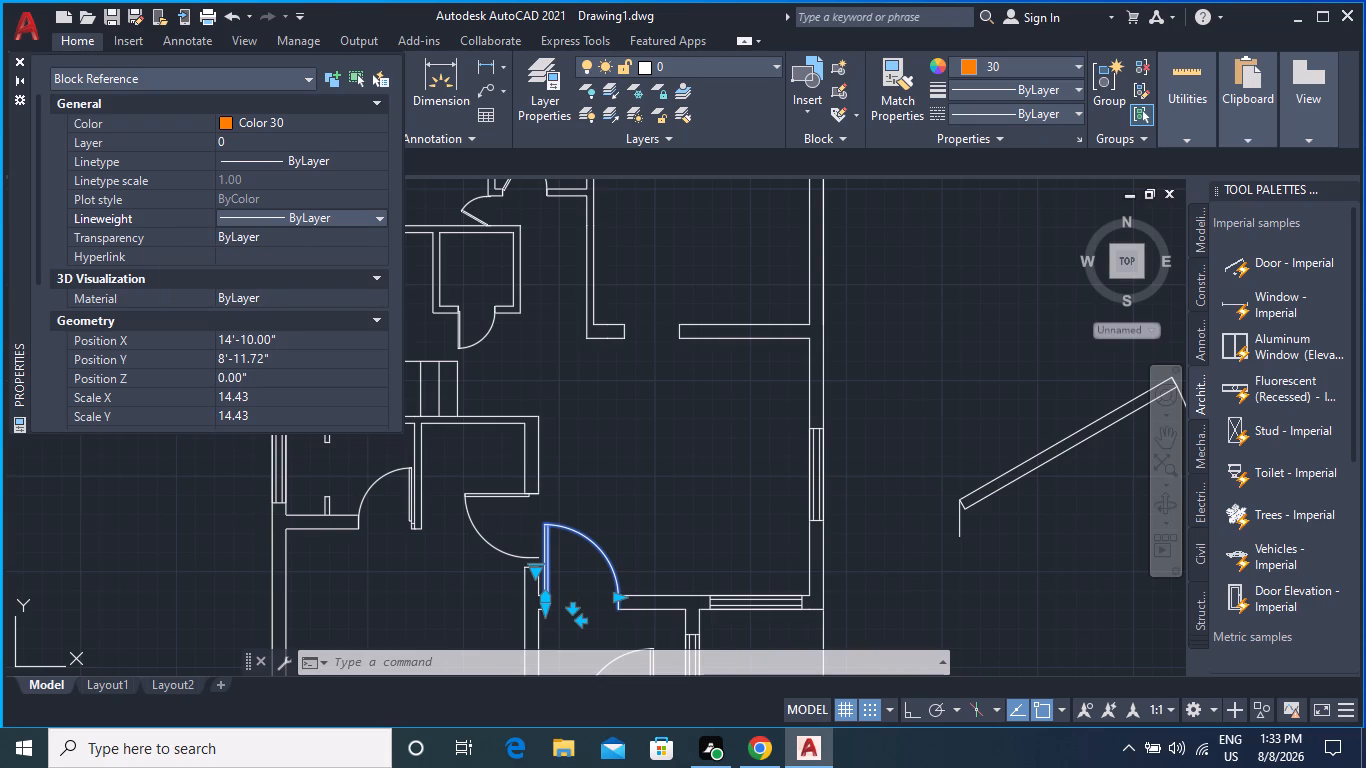
scroll(143, 183, down, 6)
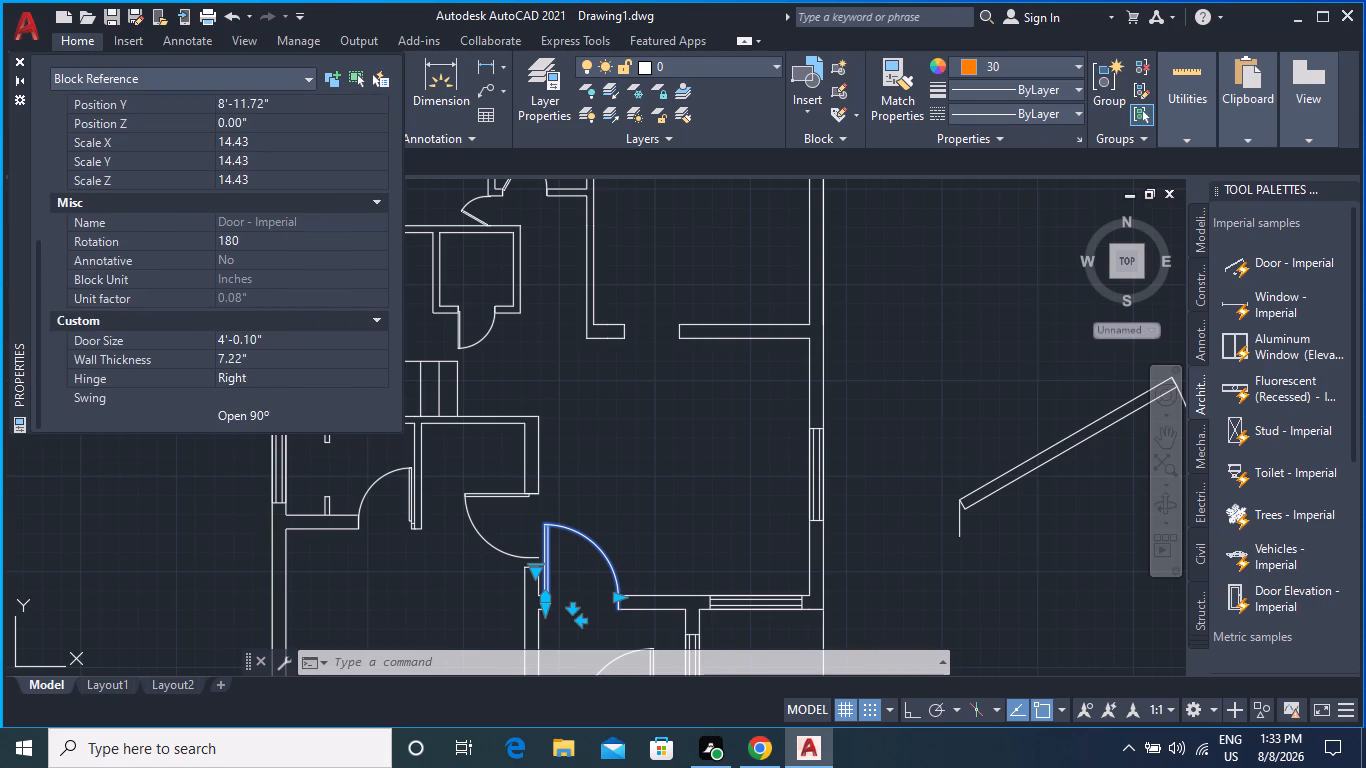
scroll(148, 210, down, 5)
scroll(168, 333, down, 2)
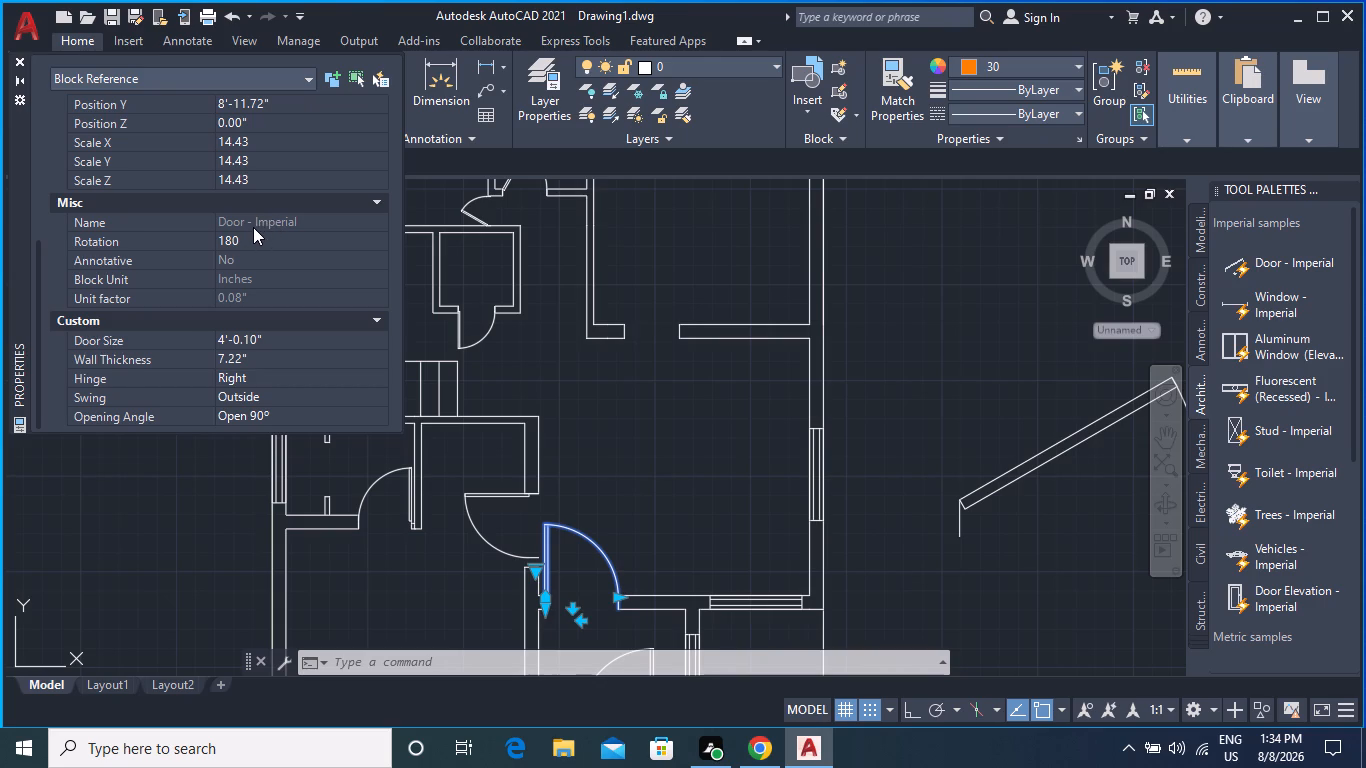
scroll(253, 227, up, 1)
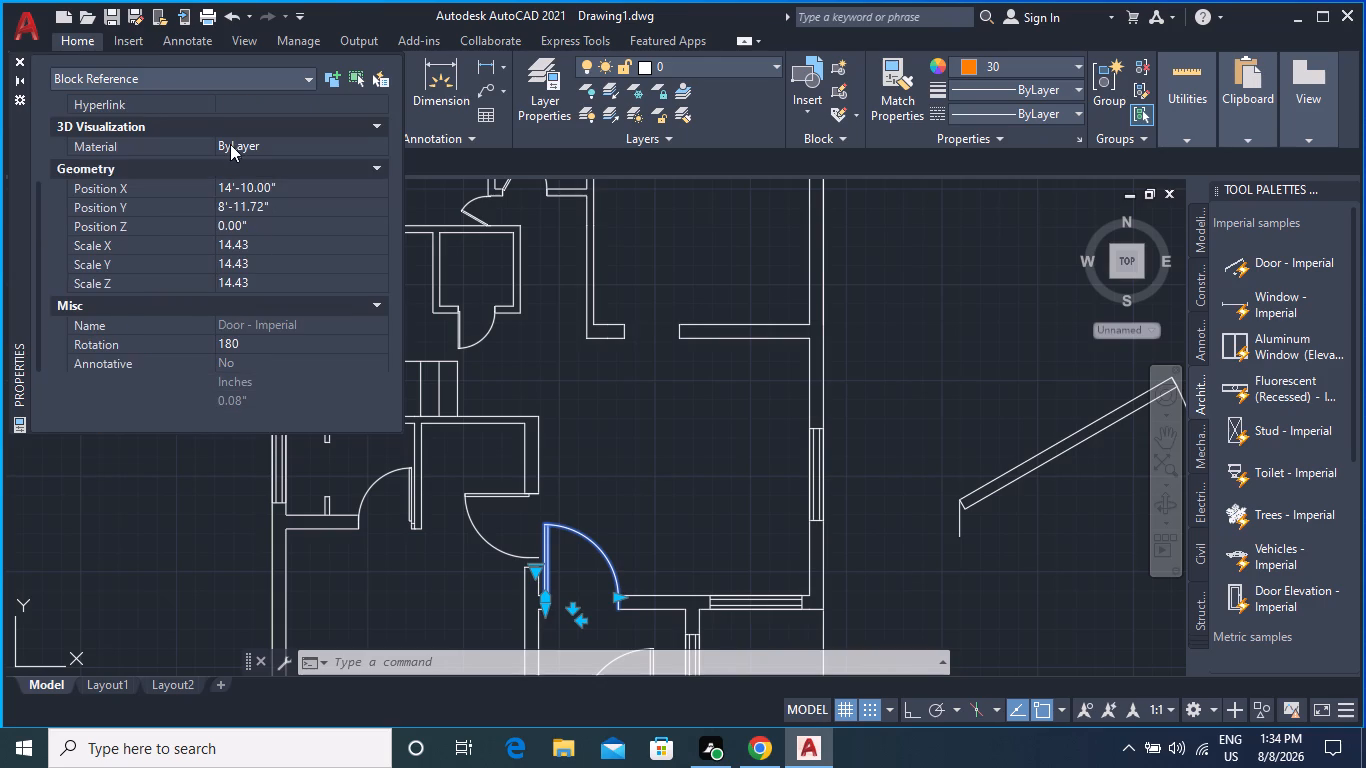
Set the selected door's 3D visualization material to ByBlock.
click(230, 144)
click(230, 144)
click(230, 144)
Examine the selected door's color, material, transparency, lineweight and linetype settings.
scroll(247, 153, up, 1)
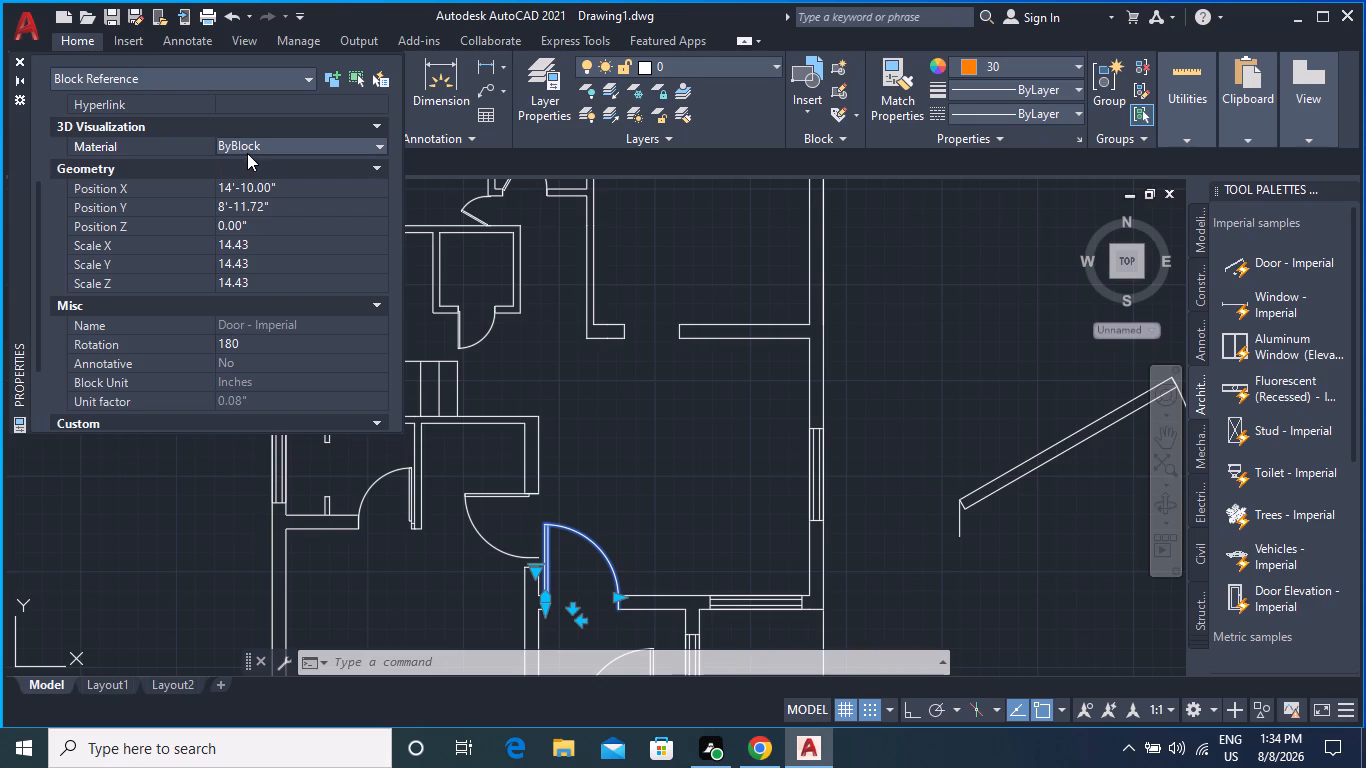
scroll(248, 140, up, 5)
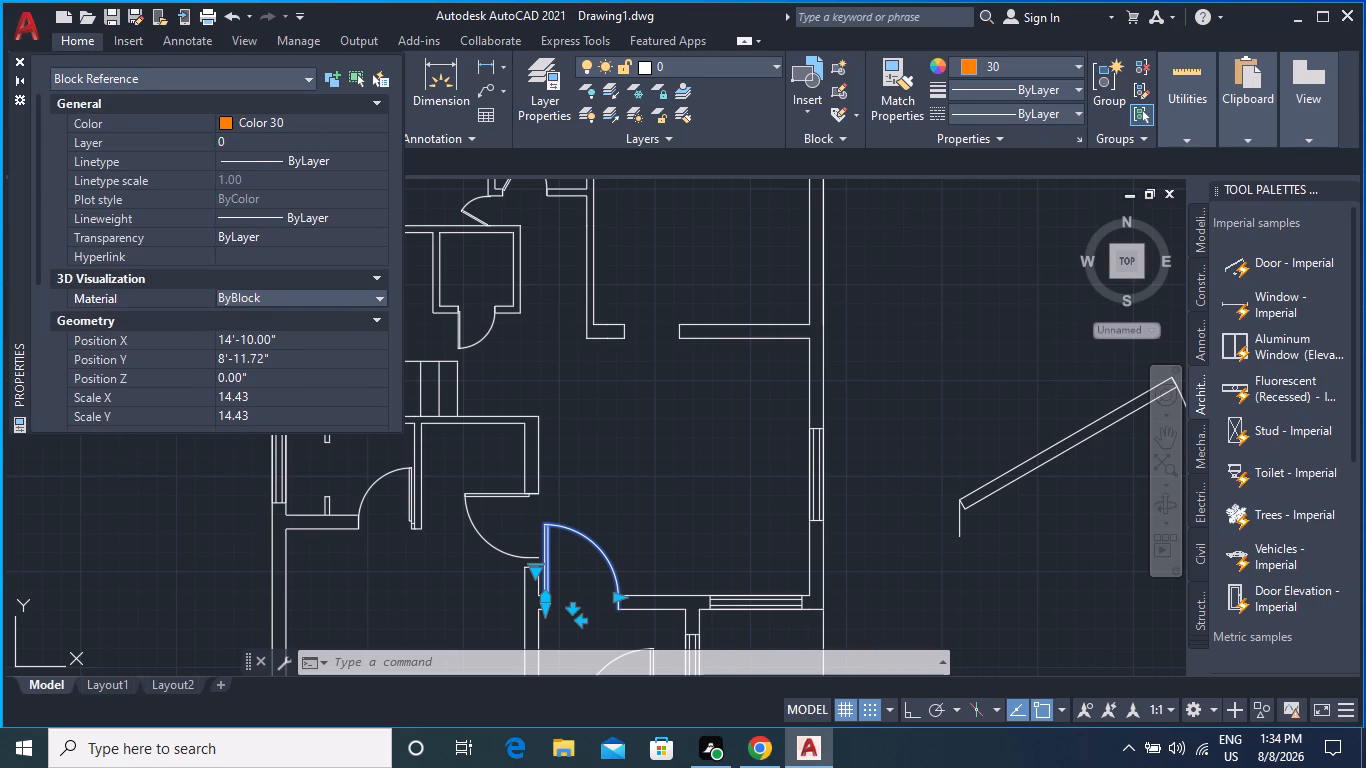
scroll(225, 148, up, 2)
click(249, 110)
click(251, 116)
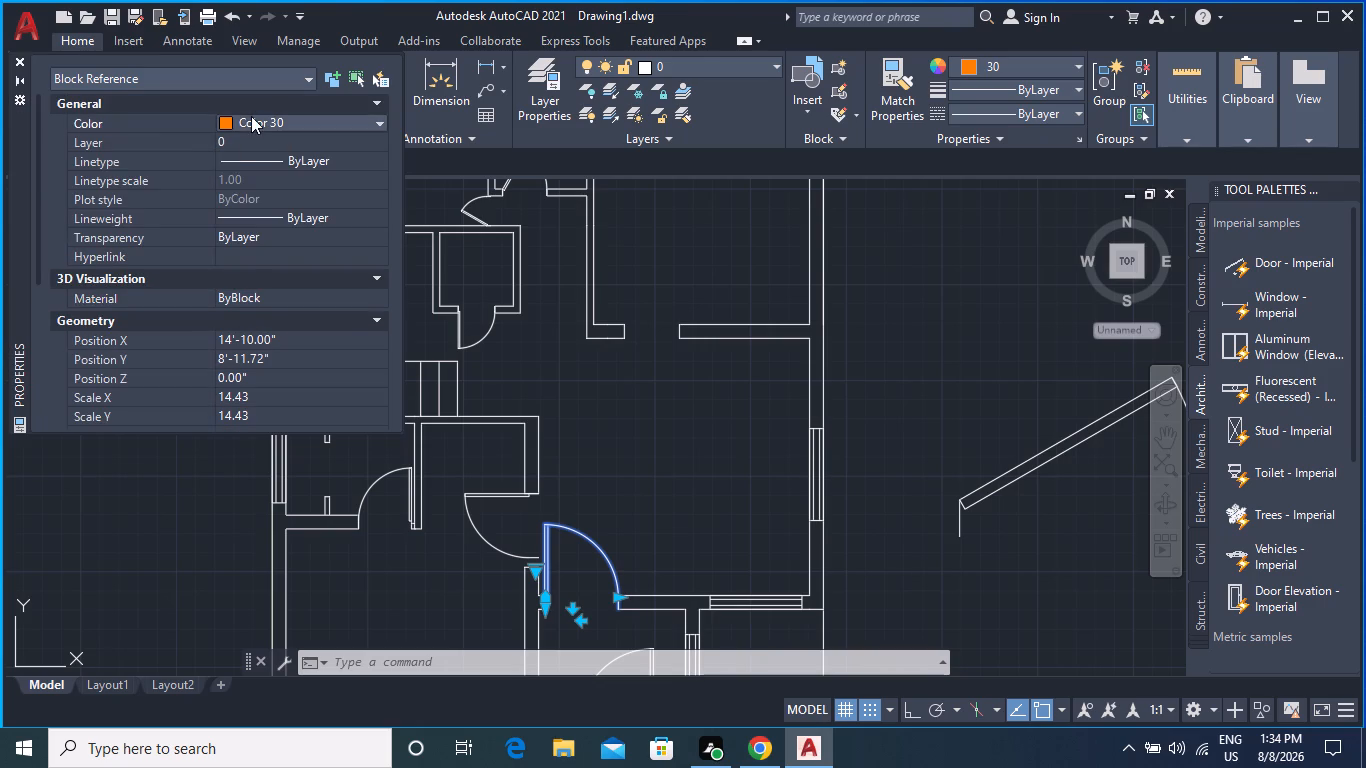
click(252, 122)
click(263, 277)
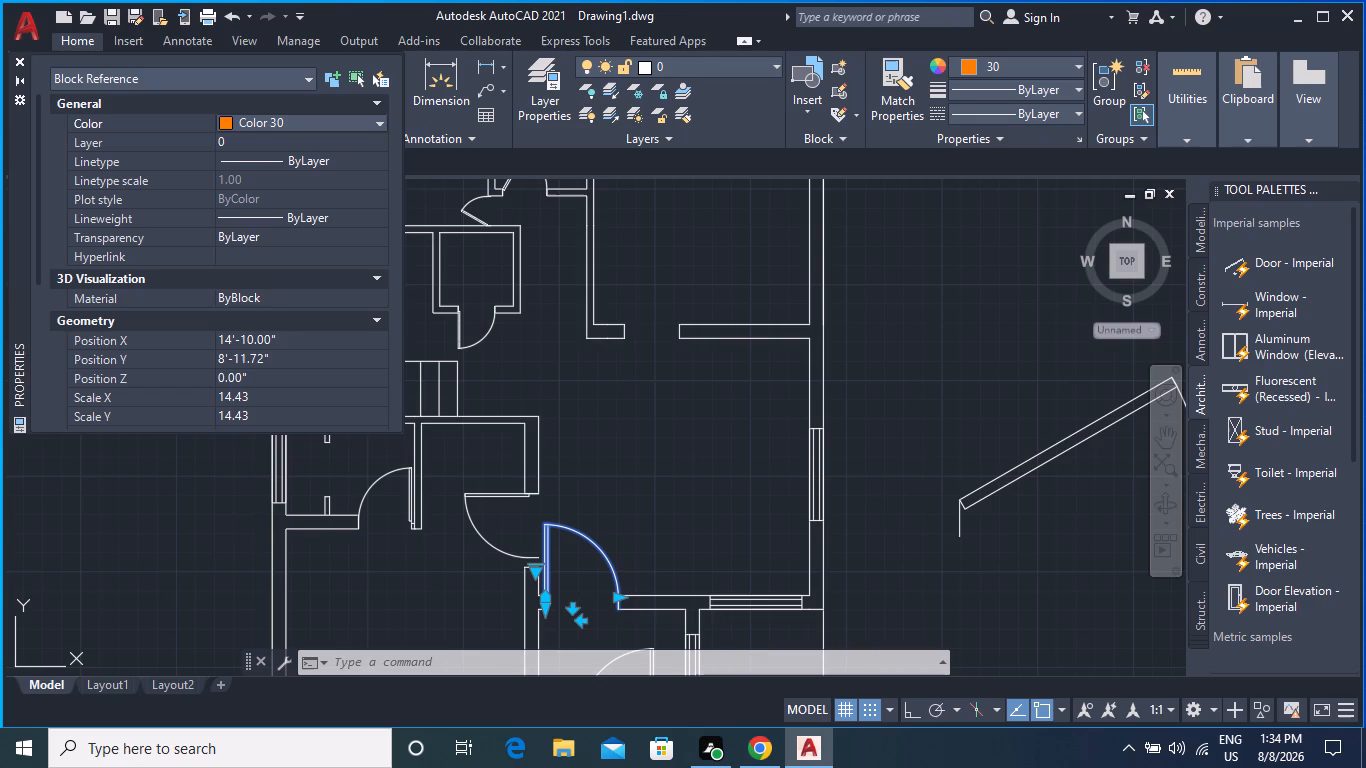
click(263, 289)
click(263, 289)
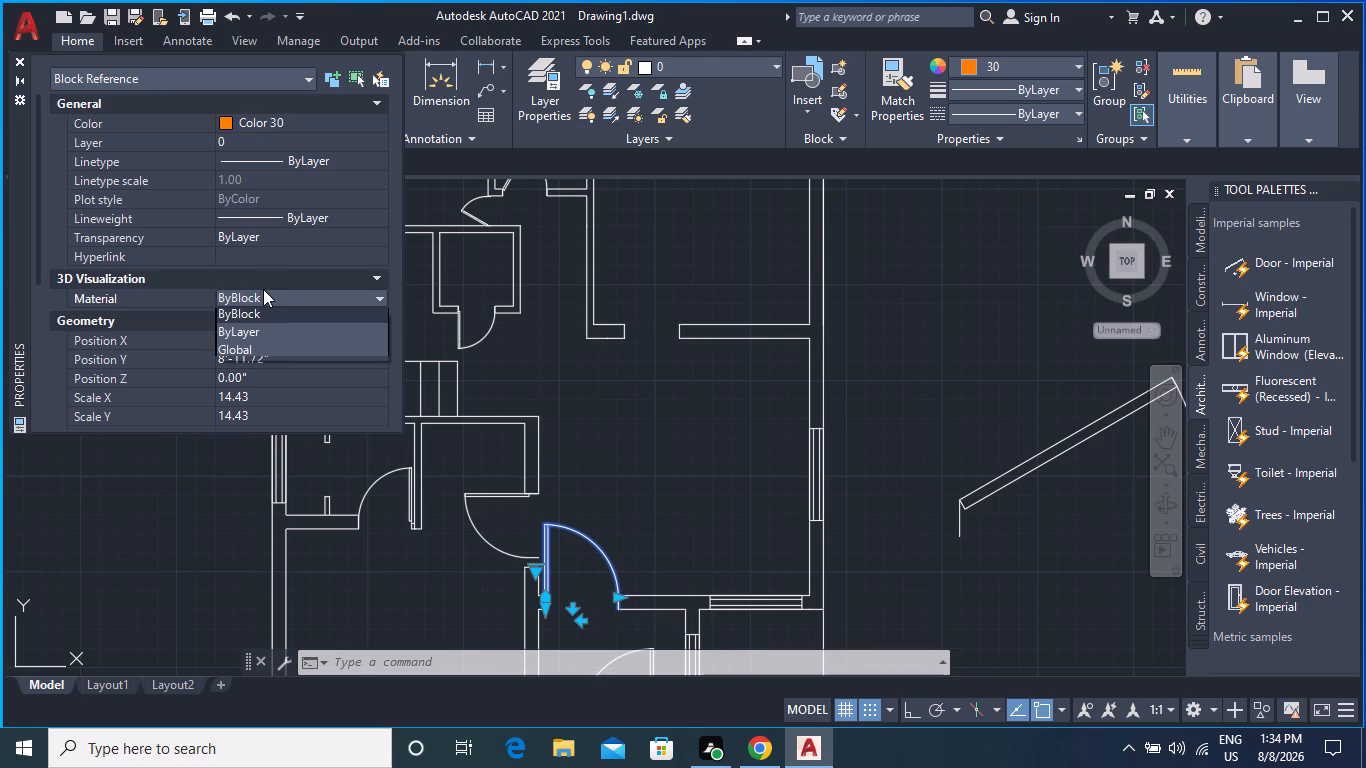
click(263, 289)
click(267, 236)
click(268, 235)
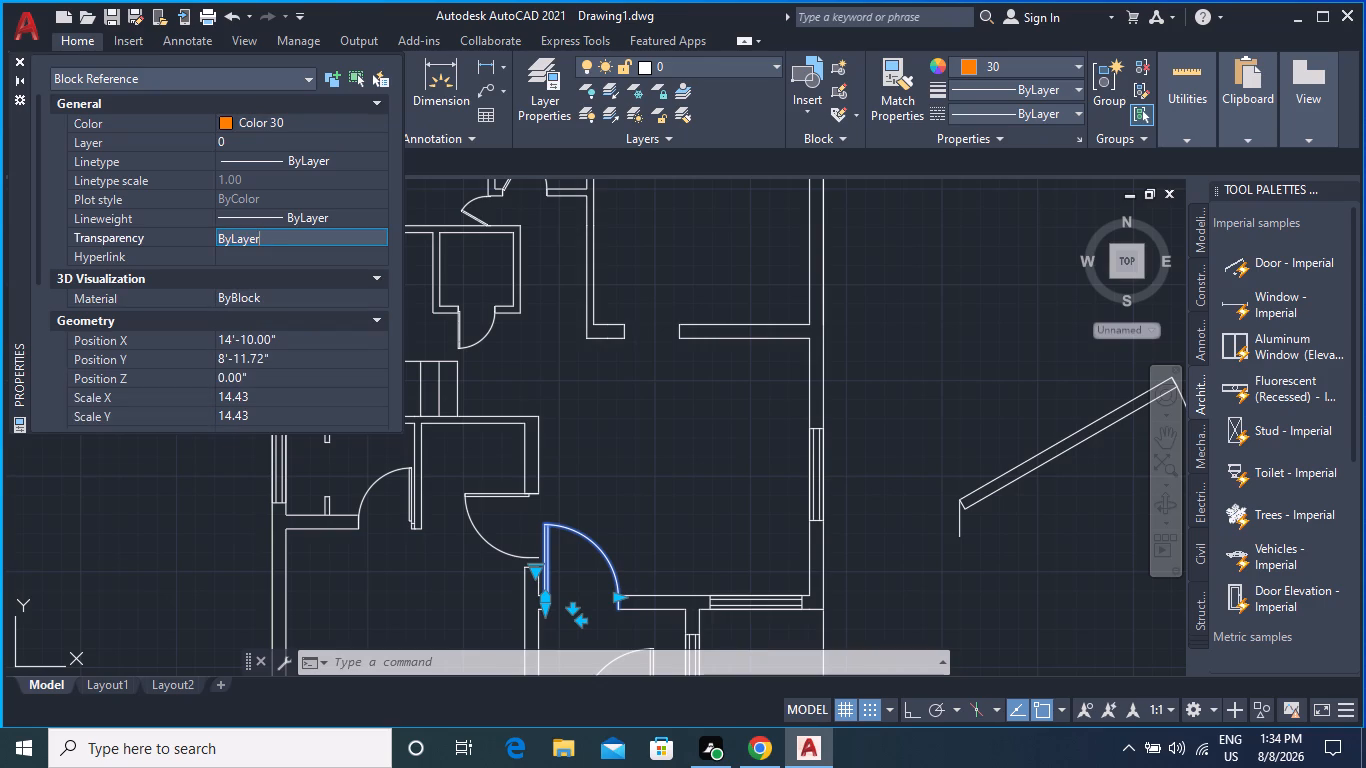
click(268, 235)
click(298, 215)
click(299, 215)
click(299, 215)
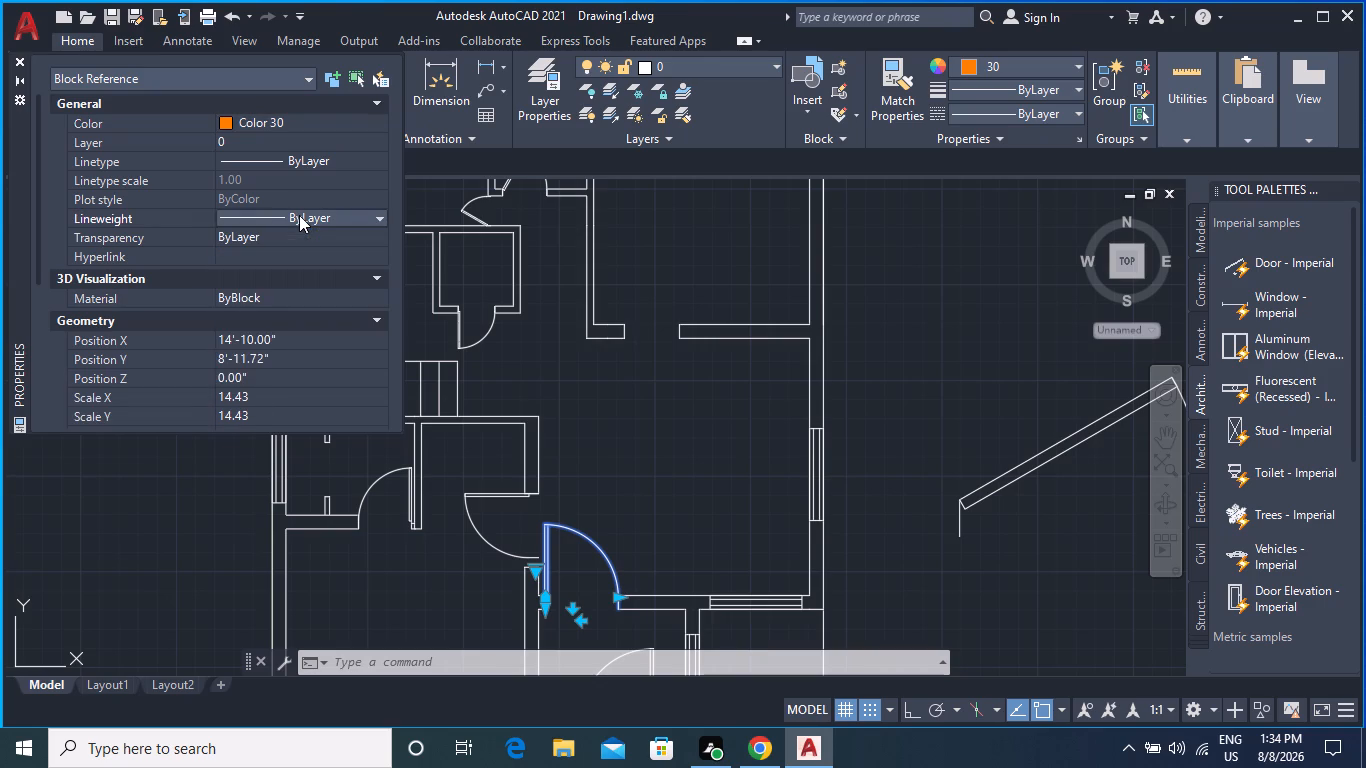
click(317, 155)
click(317, 155)
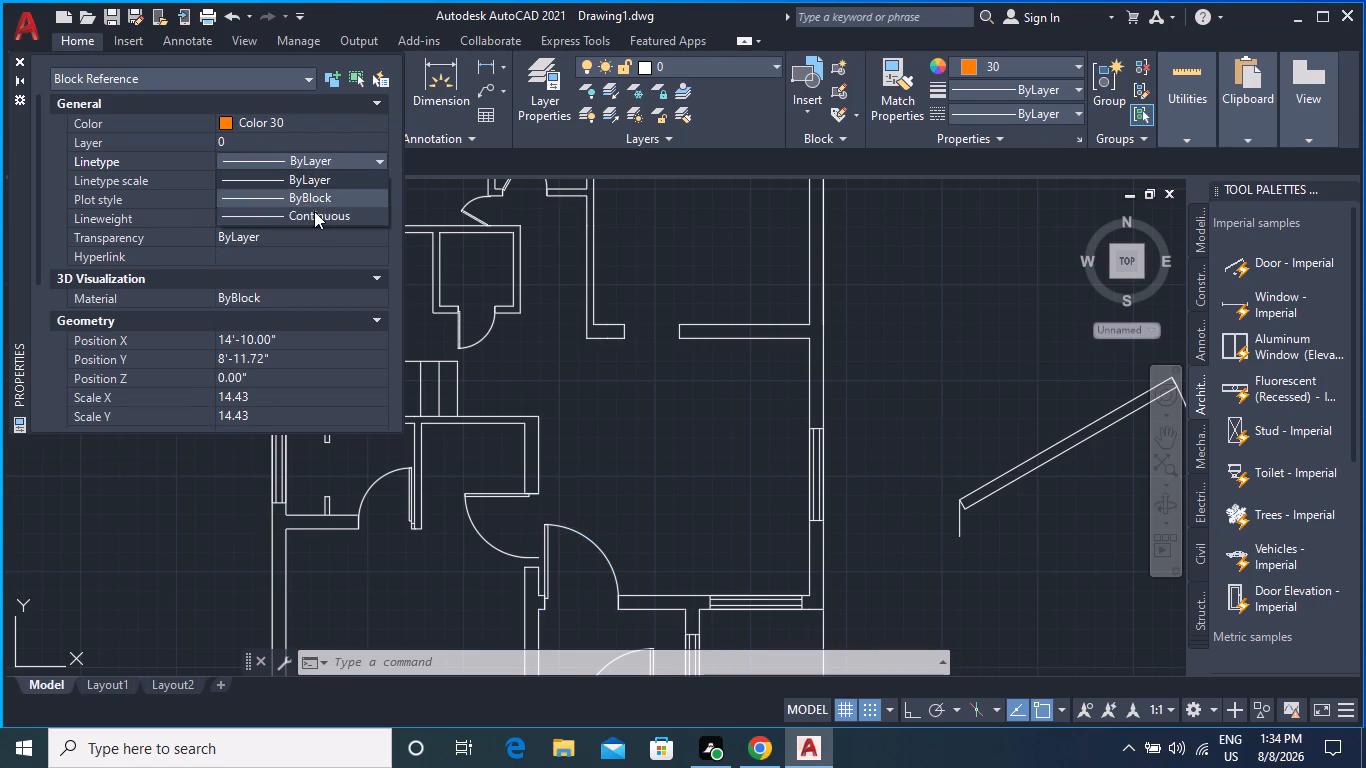
click(324, 163)
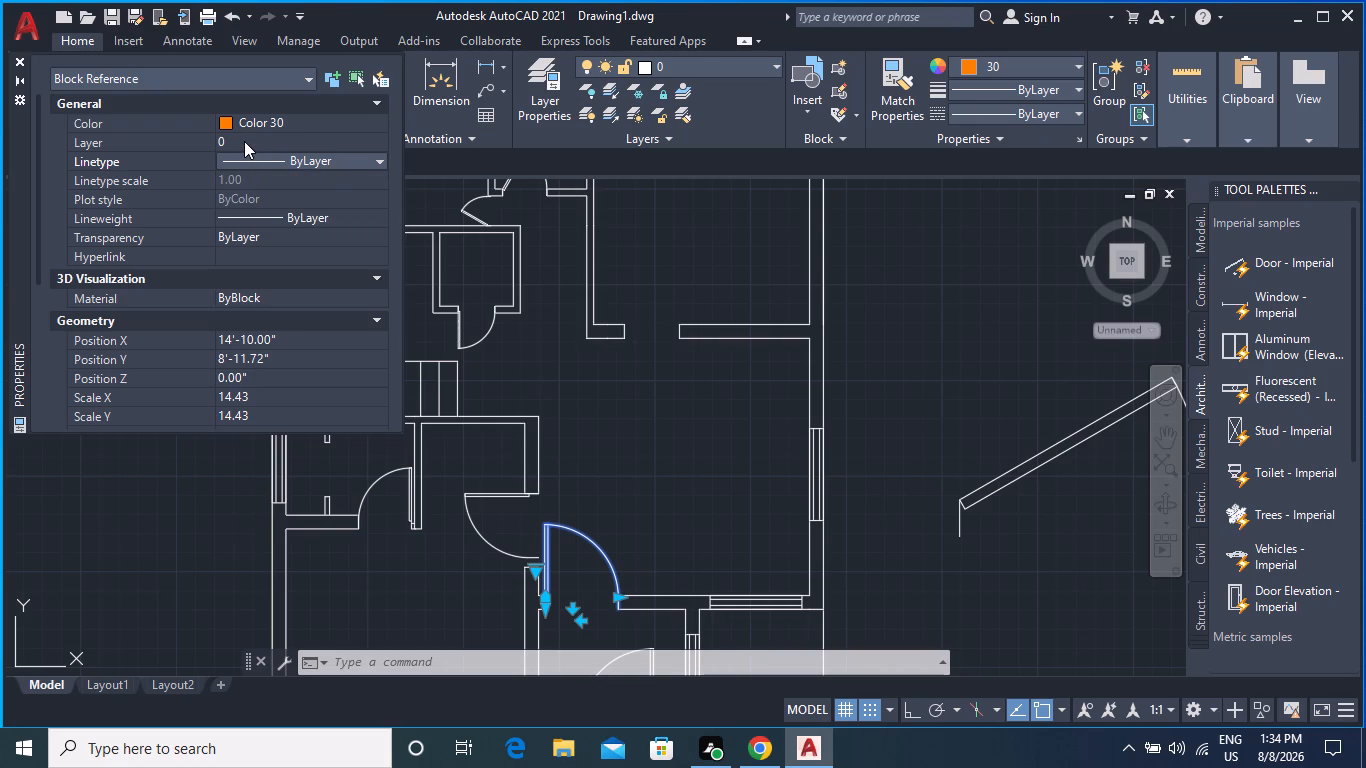
Assign the selected door to the doors layer, close its properties and clear the selection.
click(267, 144)
click(267, 144)
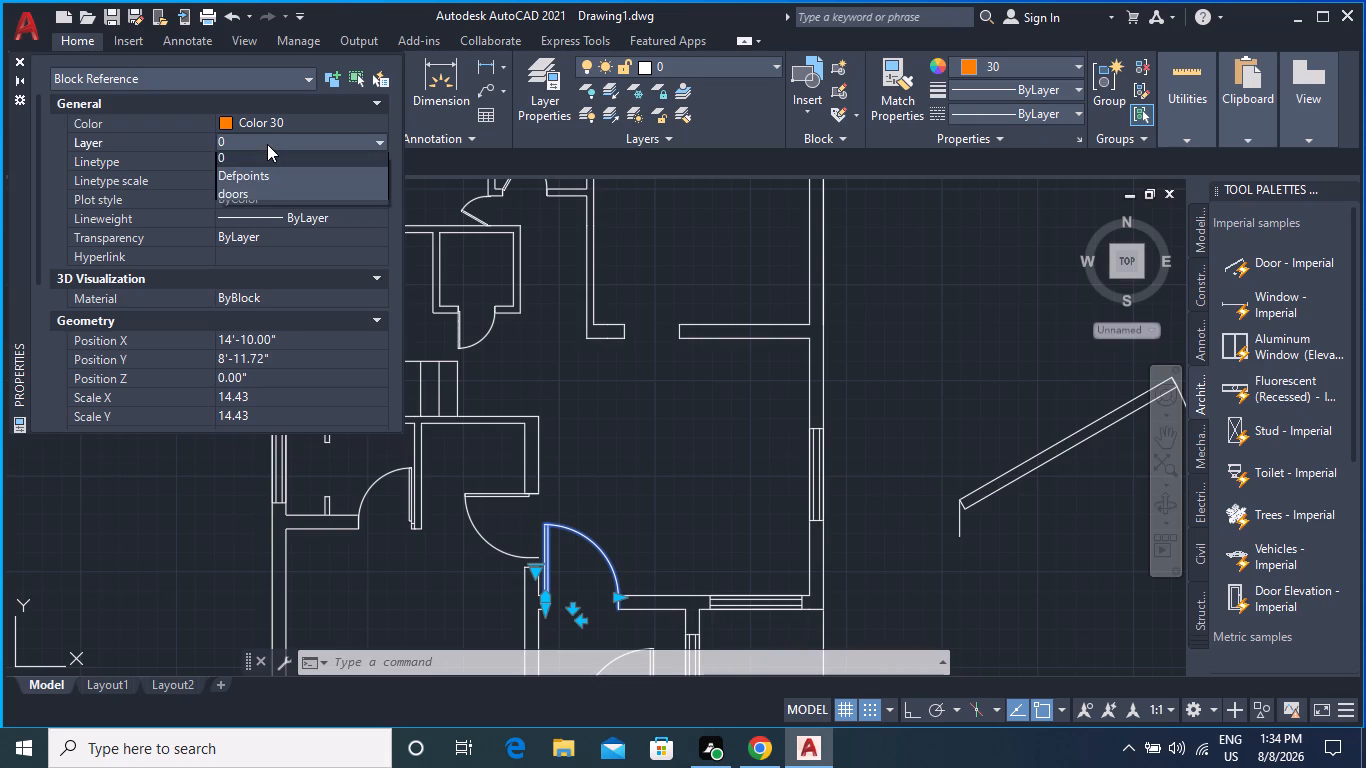
click(264, 194)
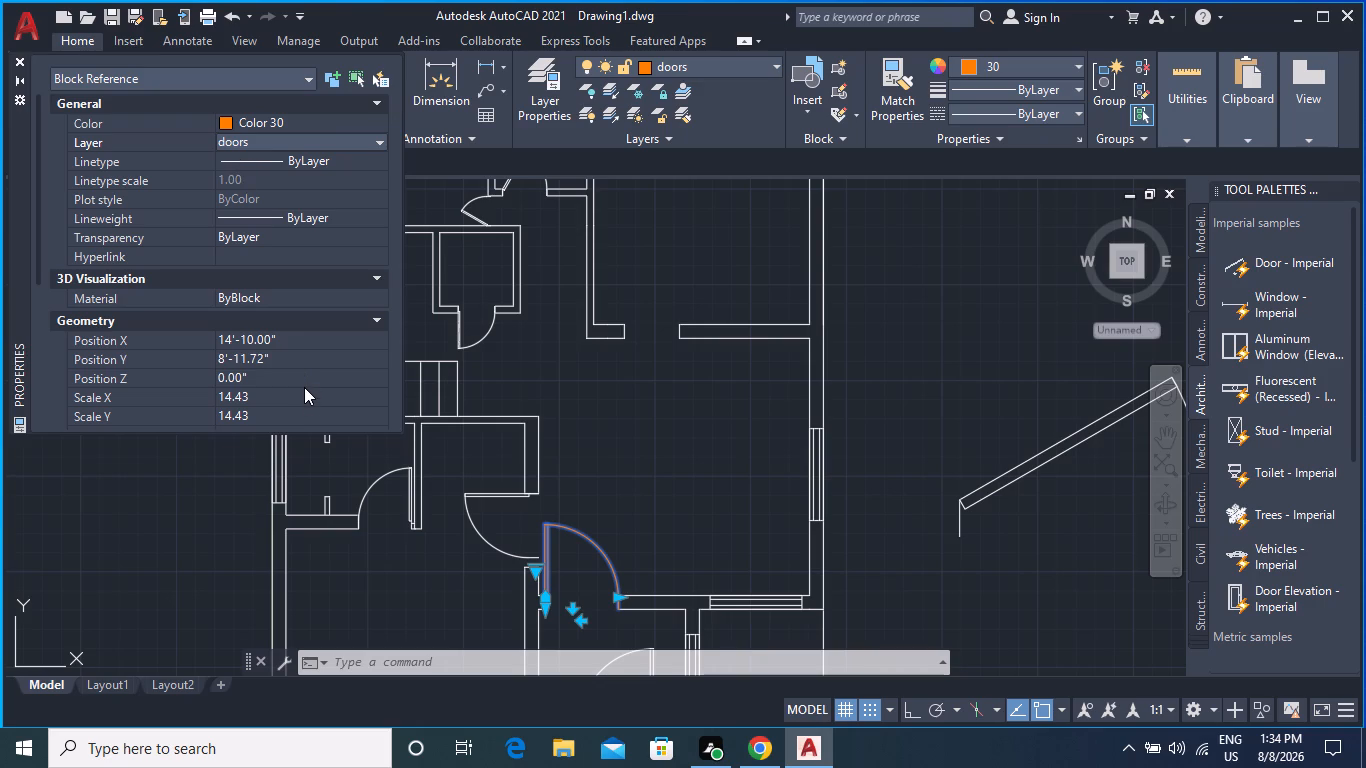
key(Return)
click(24, 58)
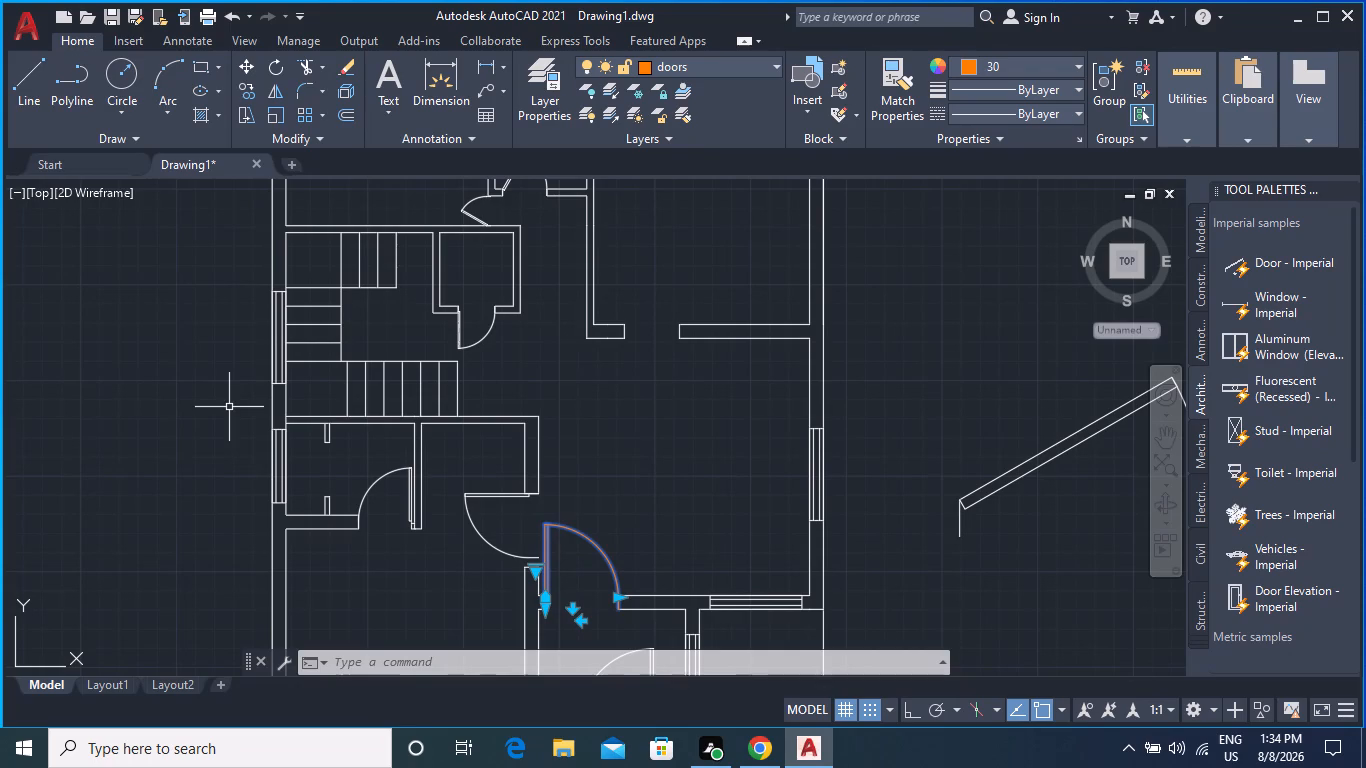
scroll(344, 411, down, 1)
middle_drag(228, 421, 151, 468)
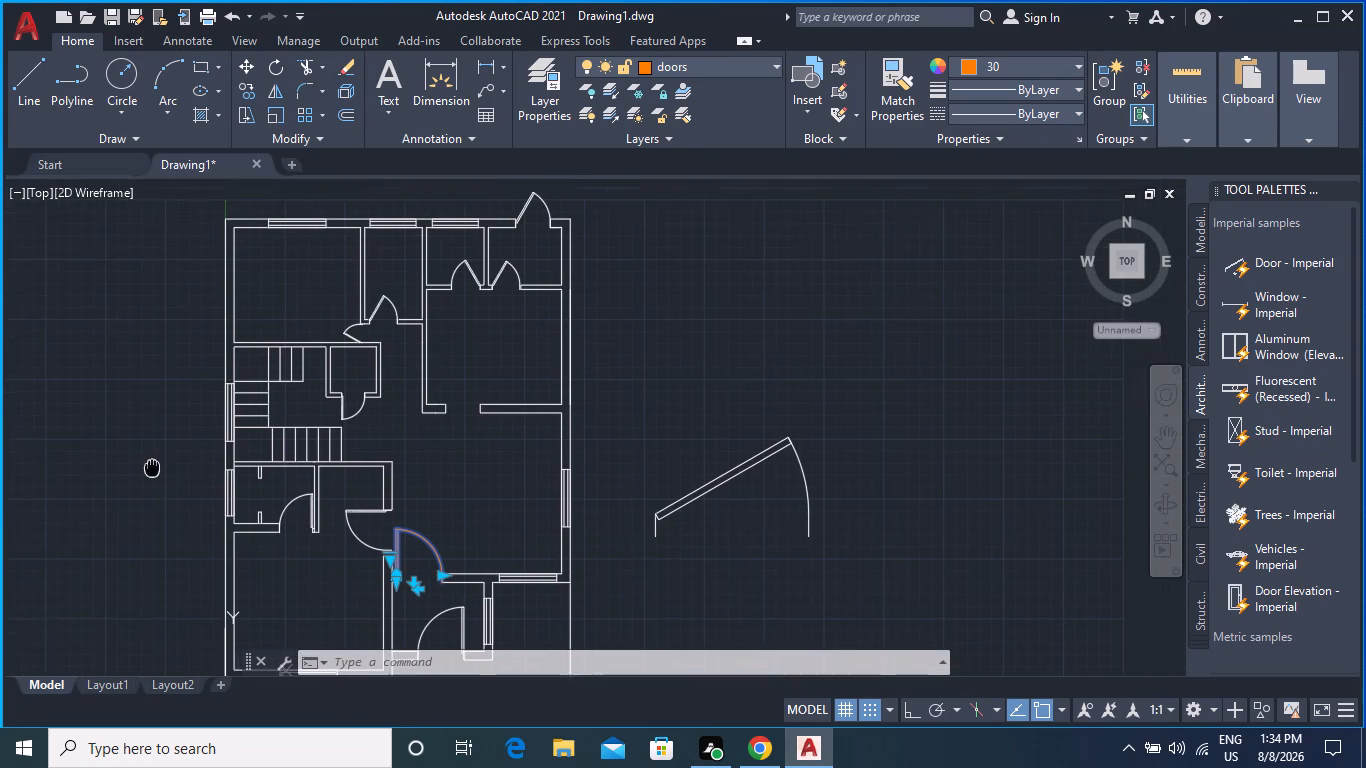
middle_drag(151, 468, 150, 468)
middle_drag(139, 448, 96, 415)
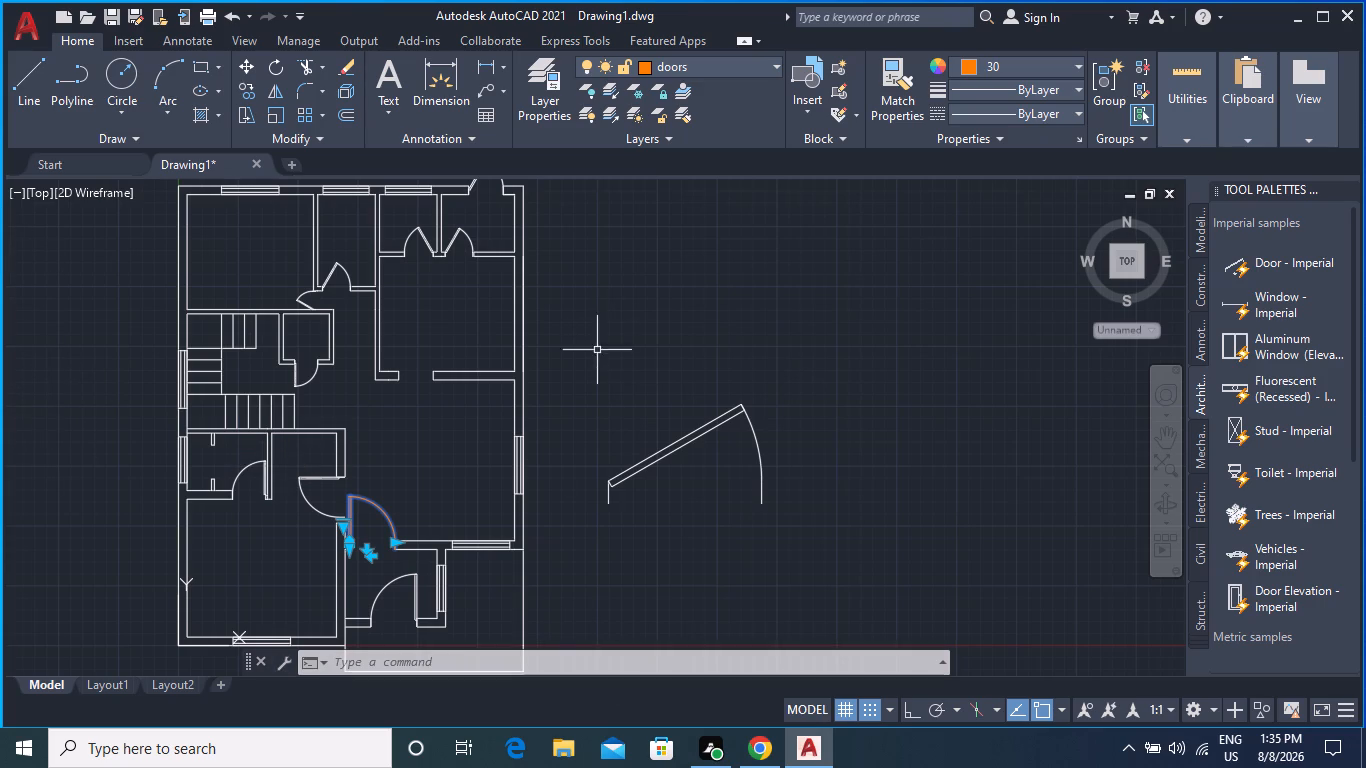
key(Escape)
key(Escape)
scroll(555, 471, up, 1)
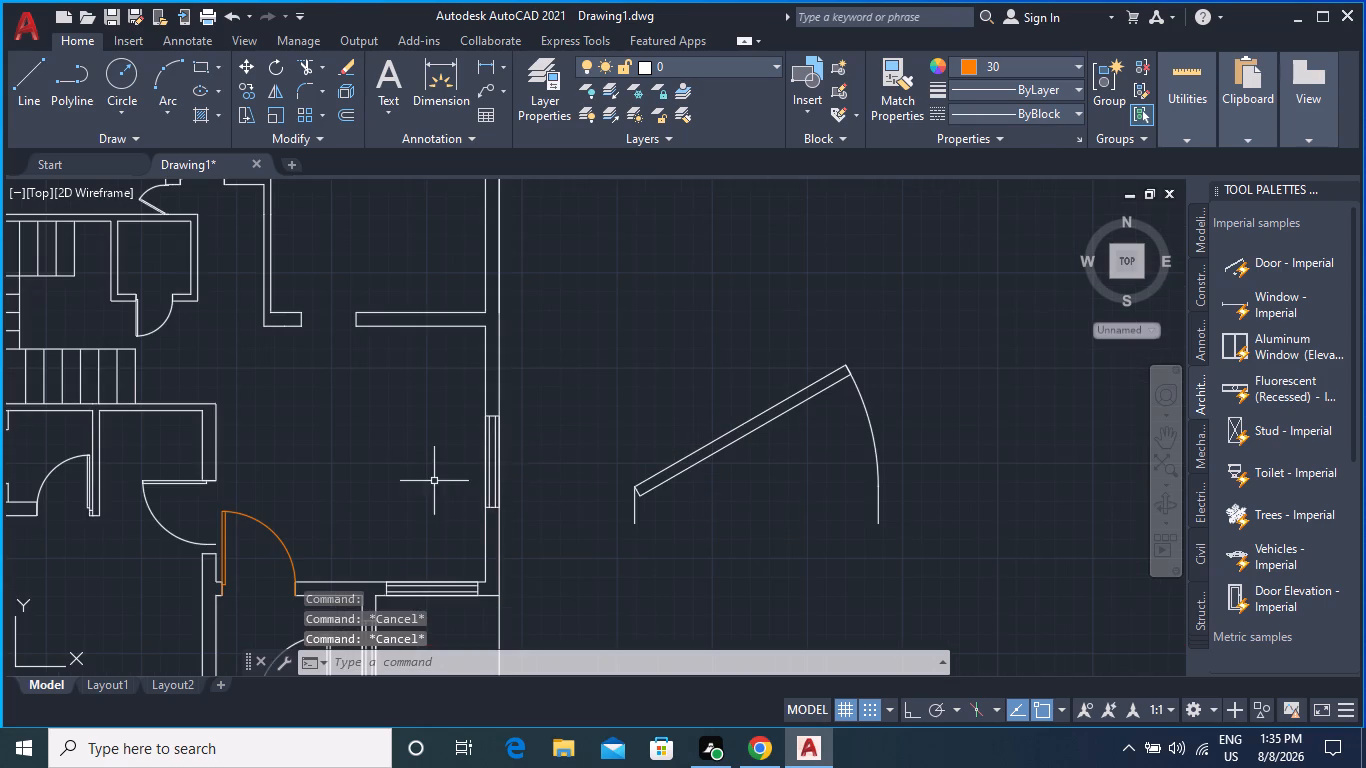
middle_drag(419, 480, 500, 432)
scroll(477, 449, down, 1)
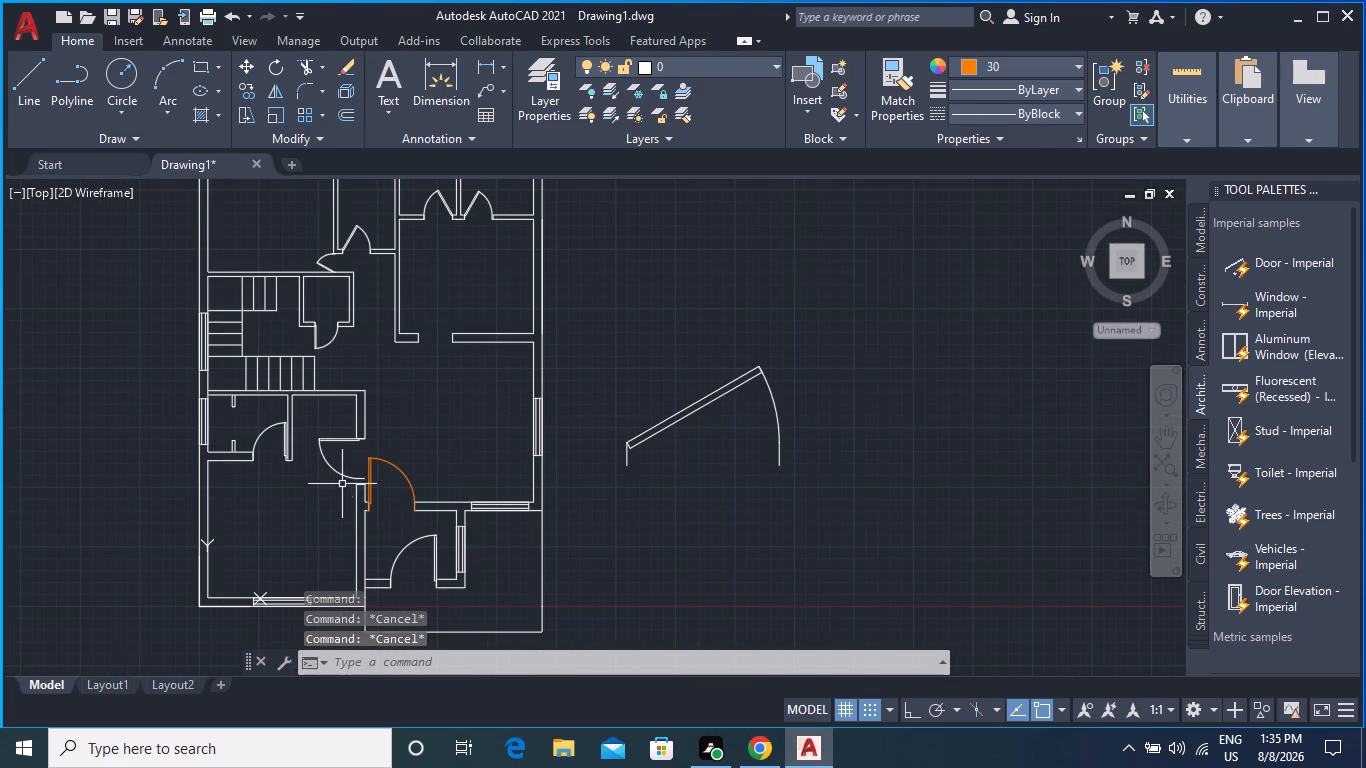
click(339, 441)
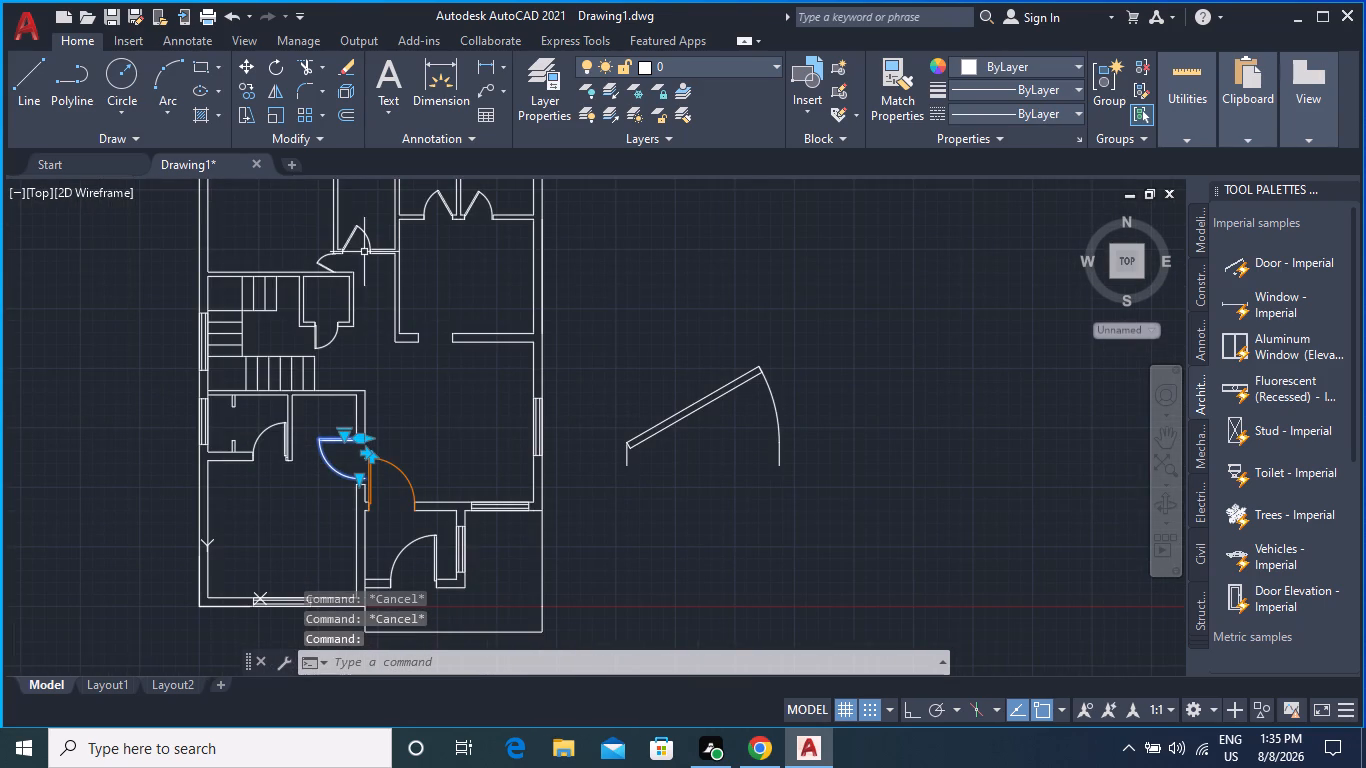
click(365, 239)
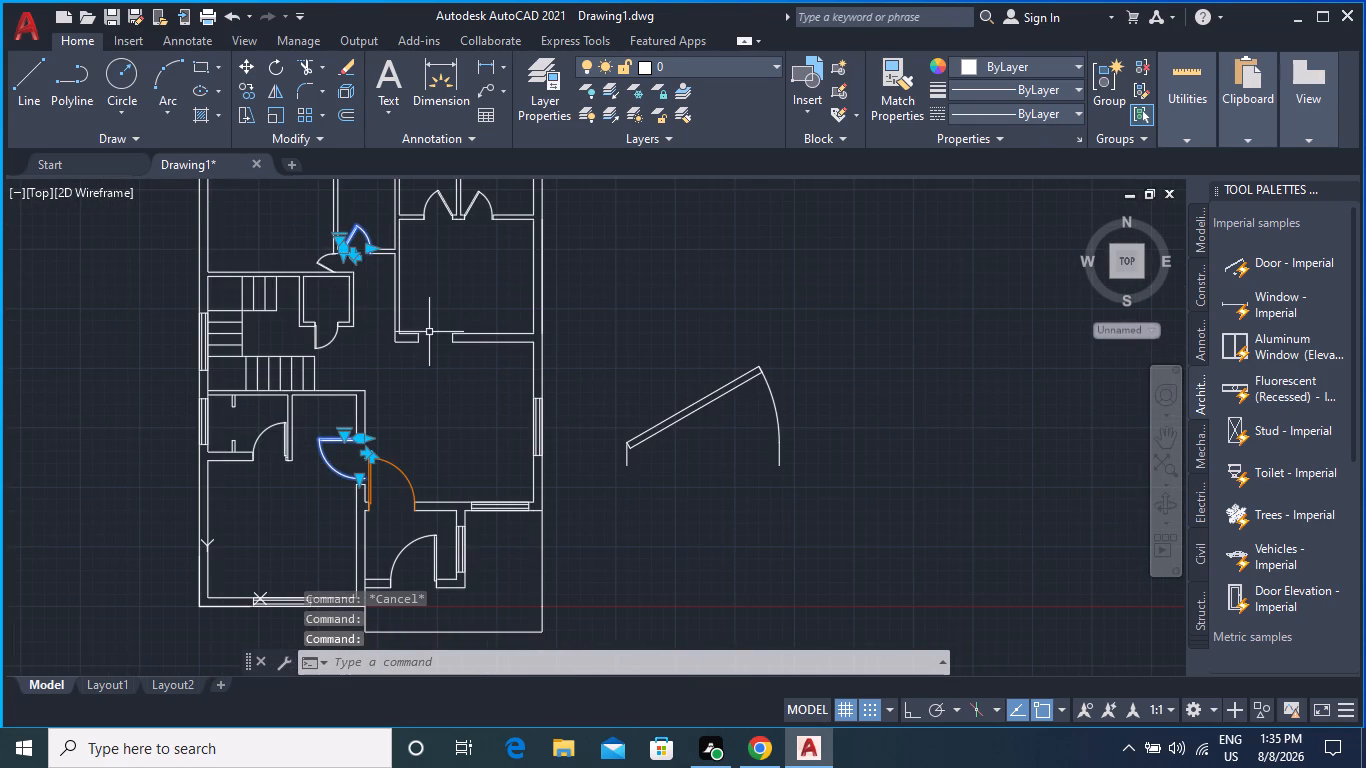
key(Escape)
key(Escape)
Examine the doors throughout the floor plan, from the upper rooms down to the entry.
scroll(357, 268, up, 2)
middle_drag(366, 275, 367, 470)
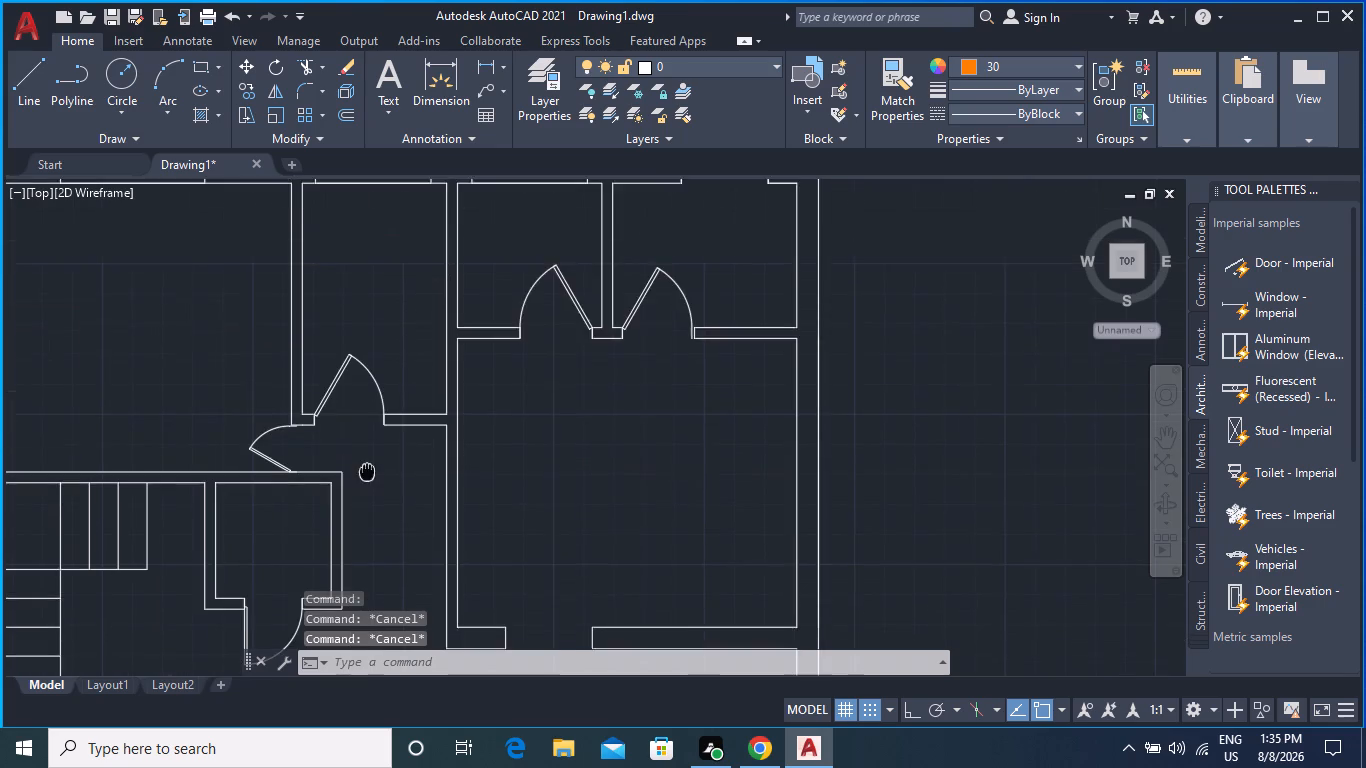
scroll(386, 334, up, 2)
scroll(386, 319, down, 2)
middle_drag(381, 324, 371, 470)
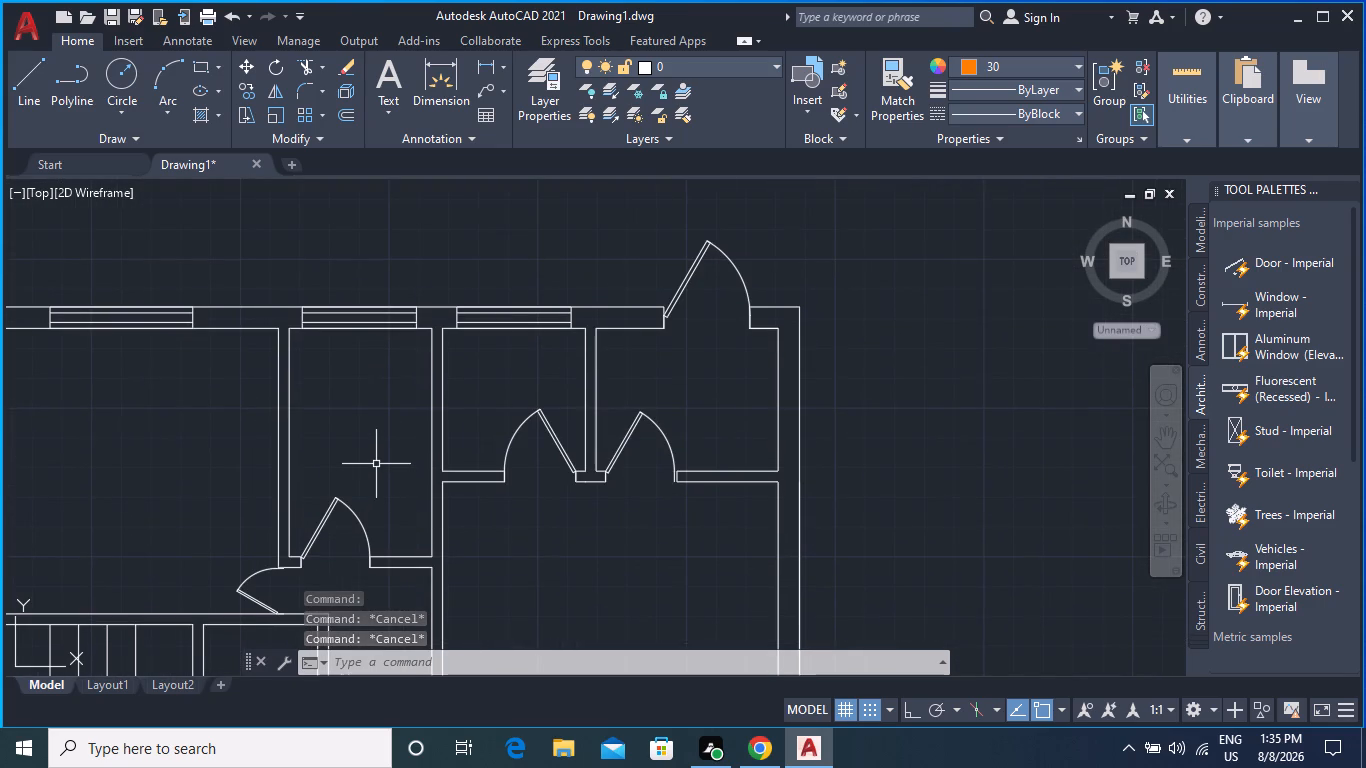
middle_drag(379, 468, 379, 406)
scroll(501, 492, down, 1)
middle_drag(522, 528, 506, 372)
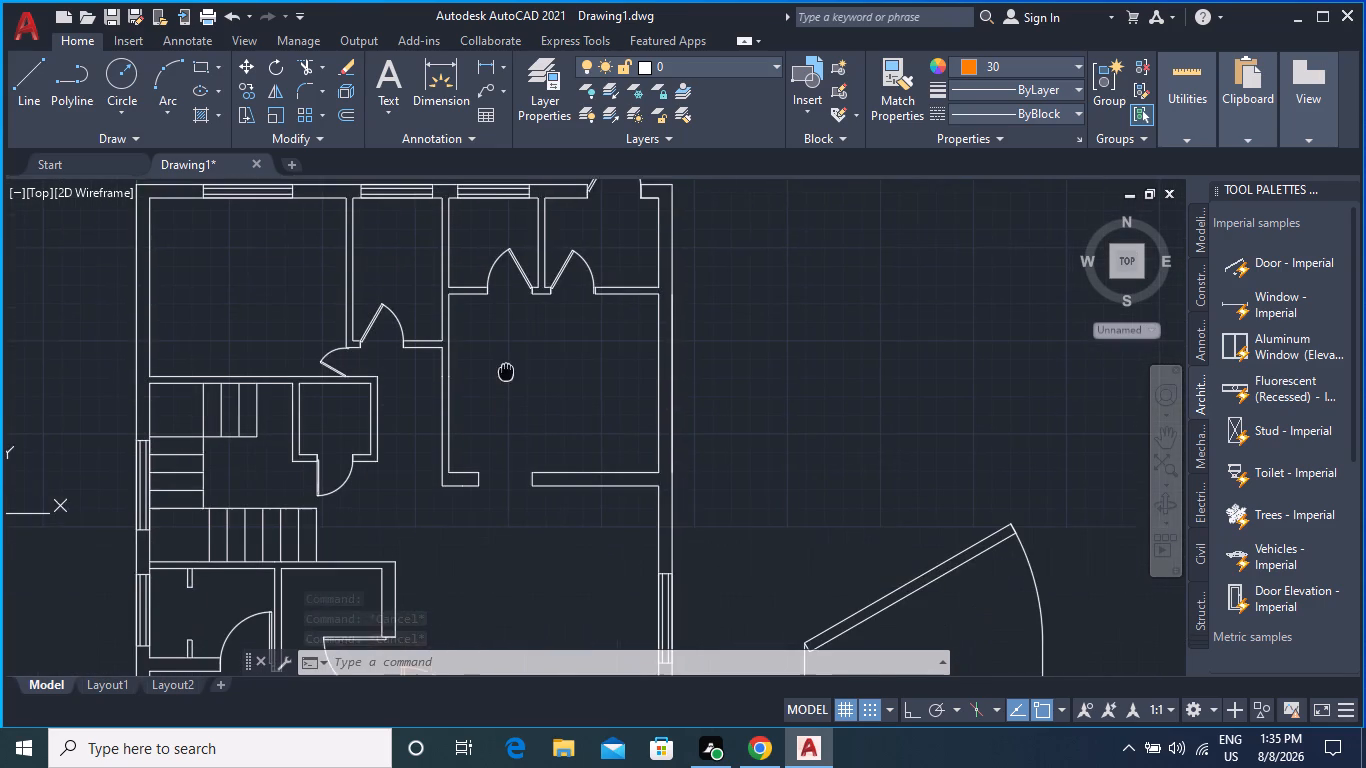
middle_drag(475, 446, 474, 374)
middle_drag(459, 456, 446, 399)
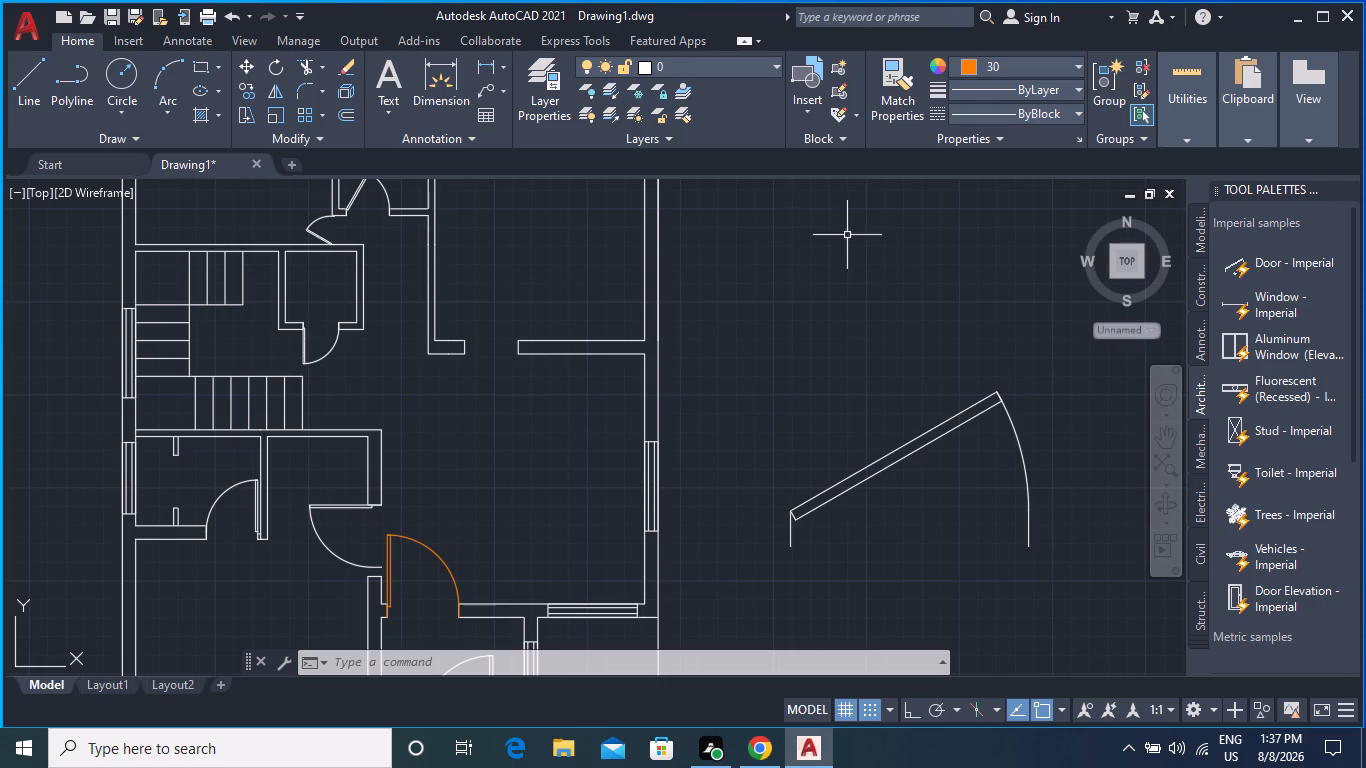
scroll(847, 348, down, 2)
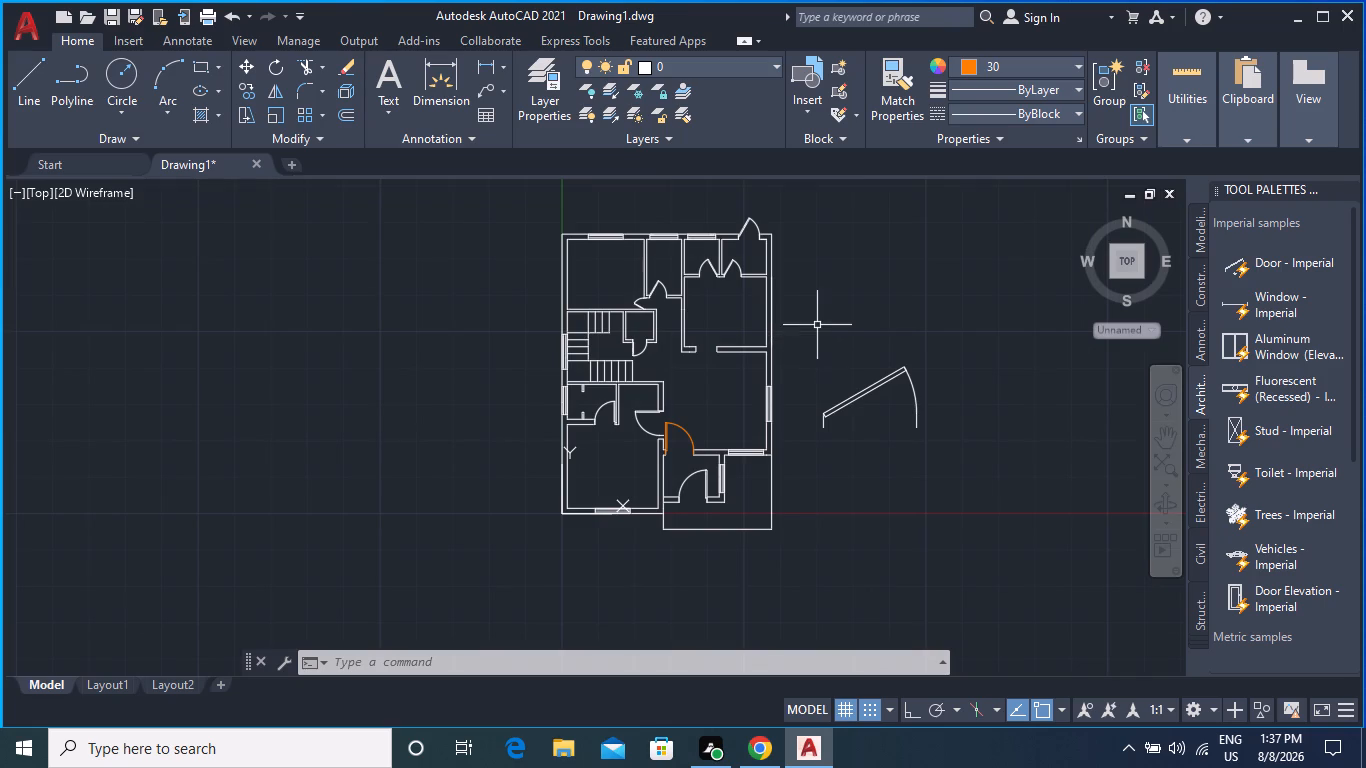
scroll(781, 295, up, 1)
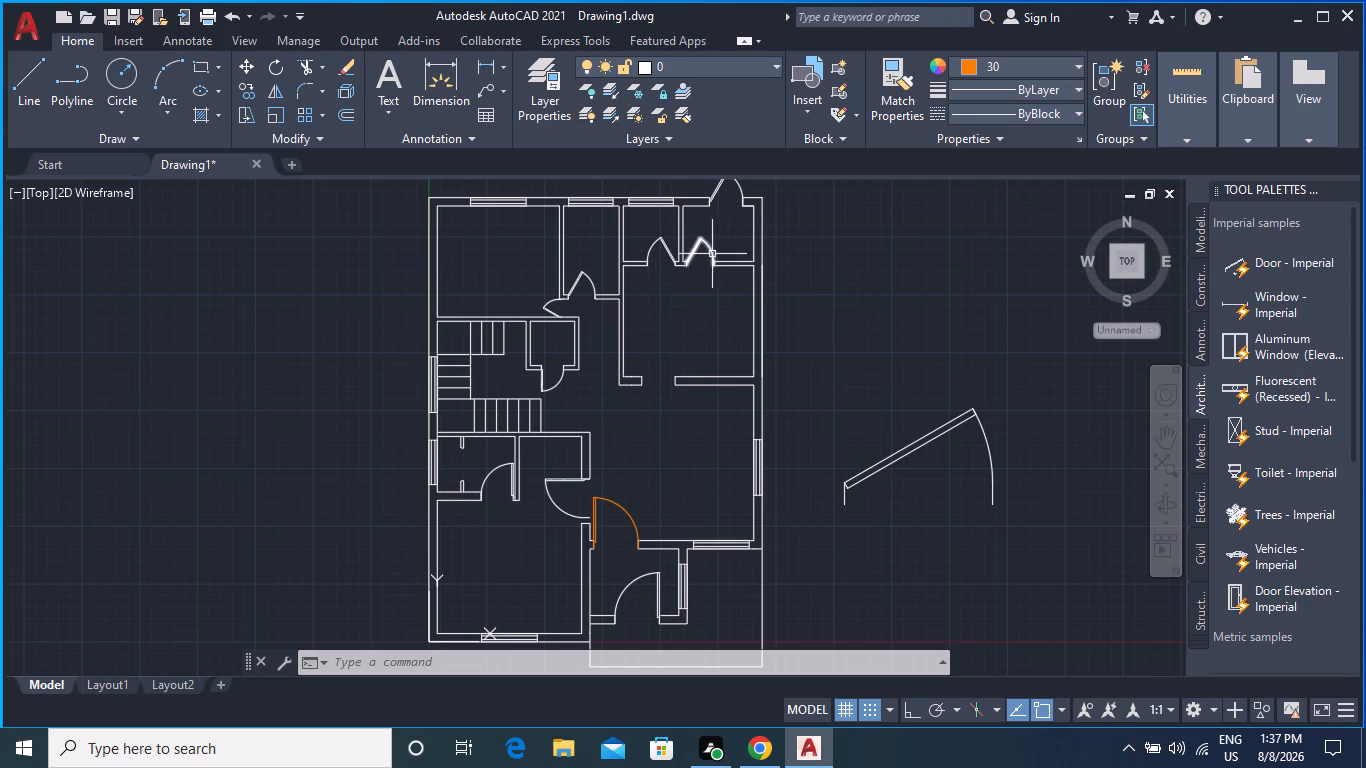
Set the opening angle of the door in the small upper room, just before the dividing wall, to Open 90º.
scroll(696, 259, up, 1)
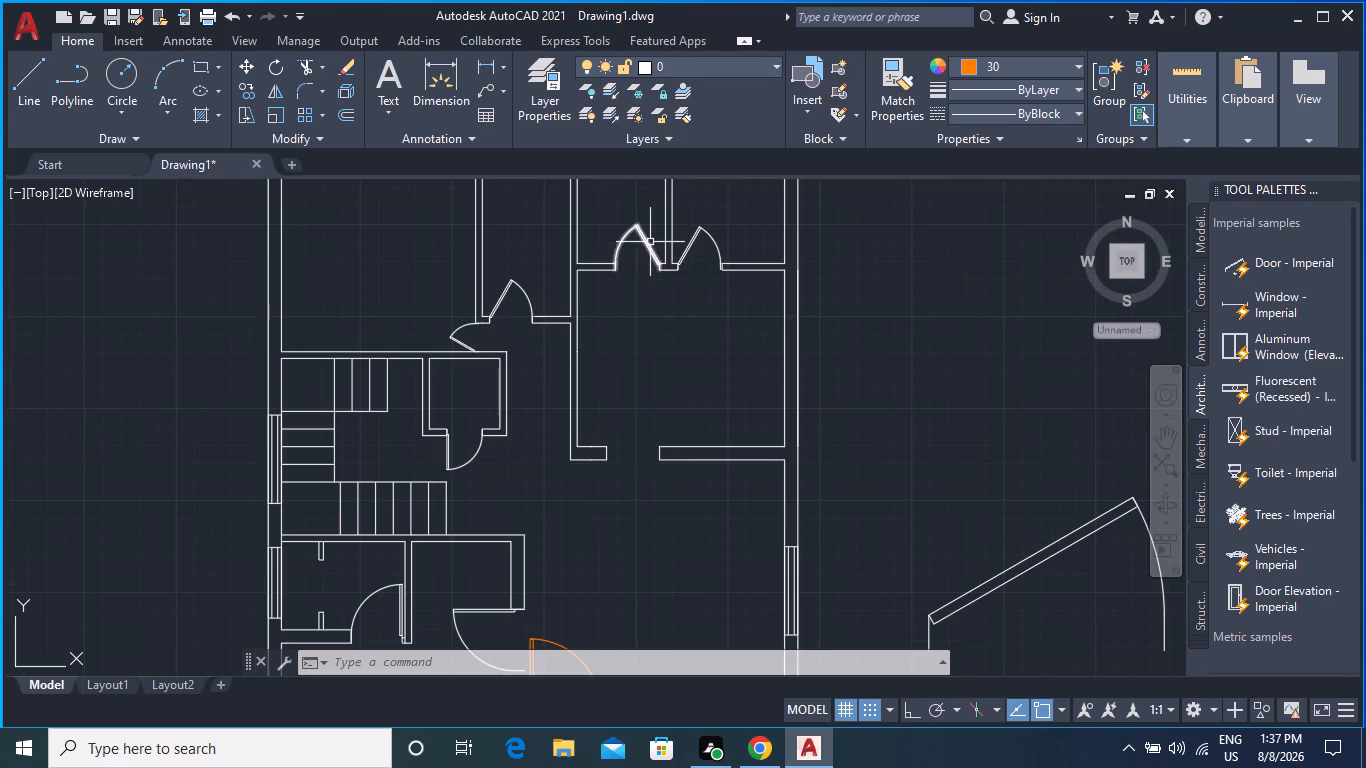
click(651, 242)
scroll(651, 275, up, 2)
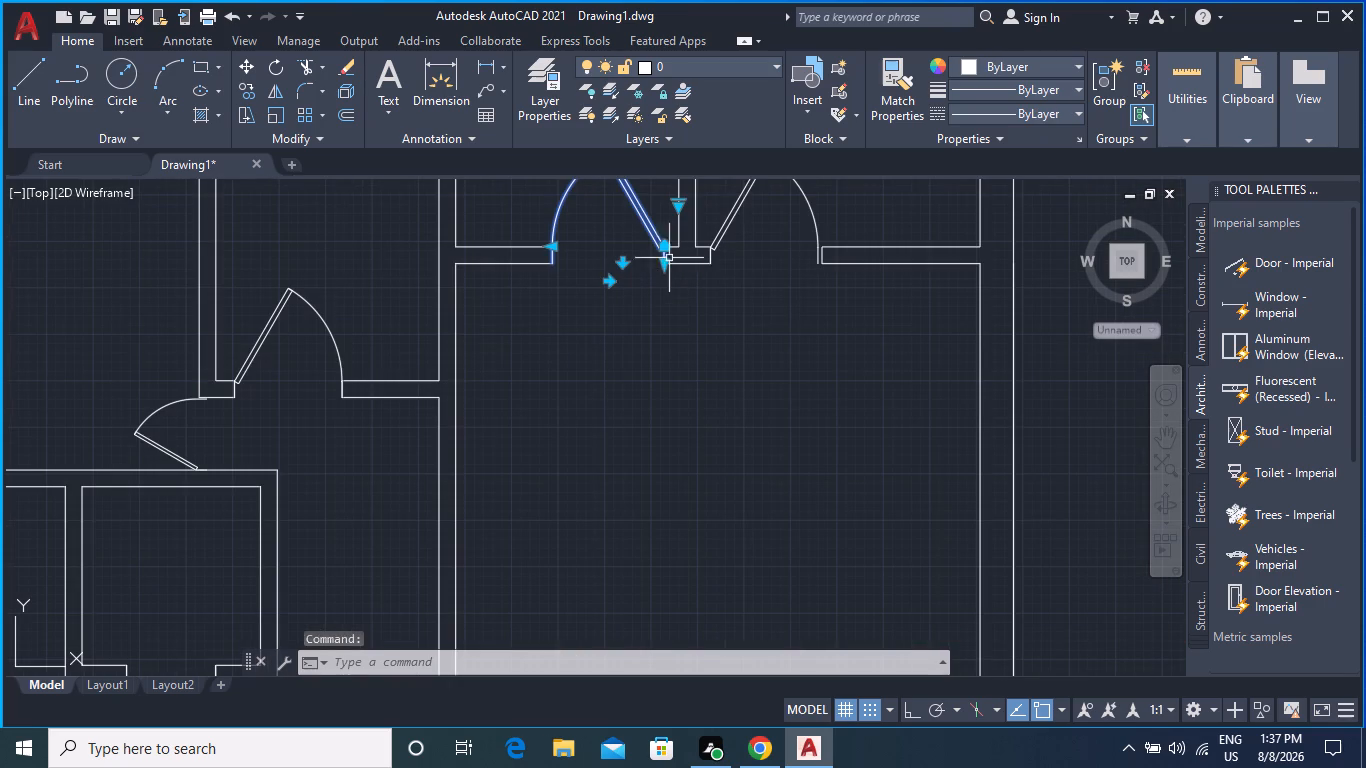
click(664, 262)
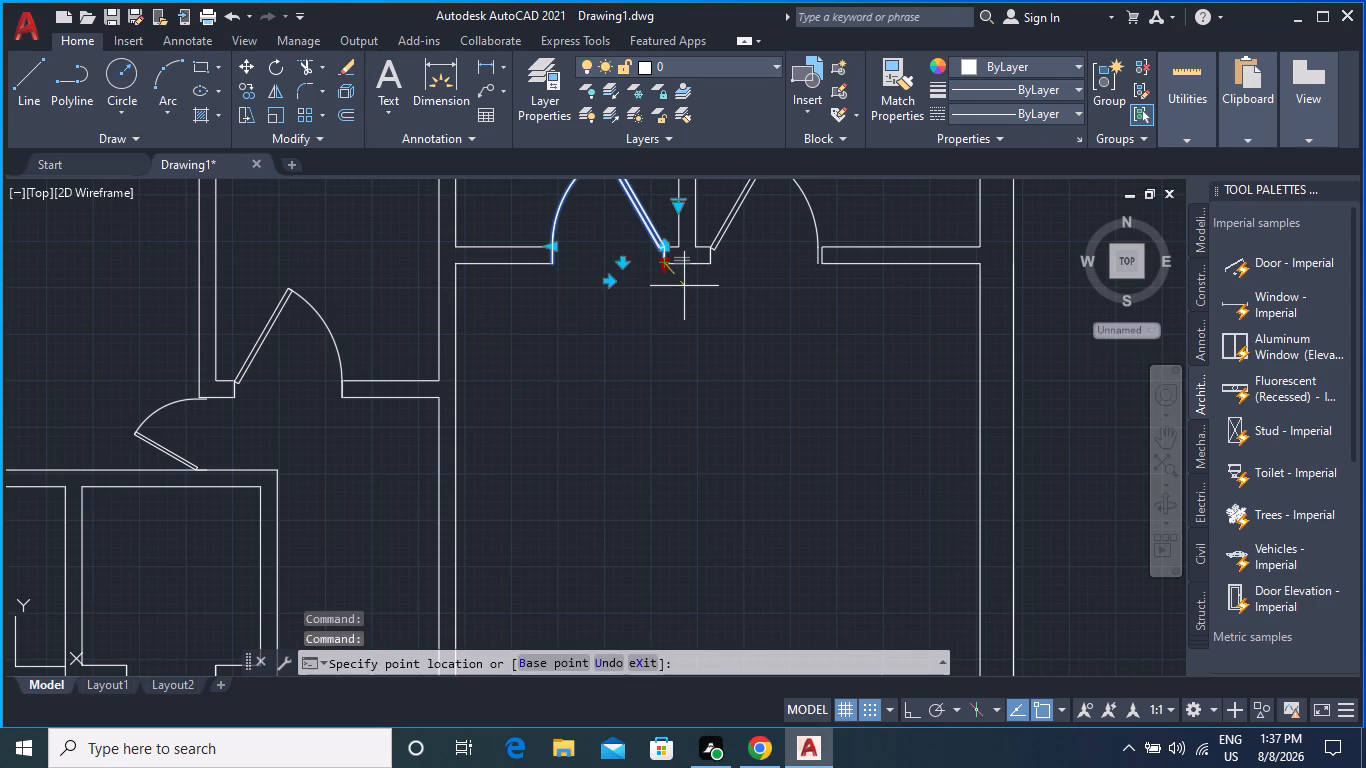
key(Escape)
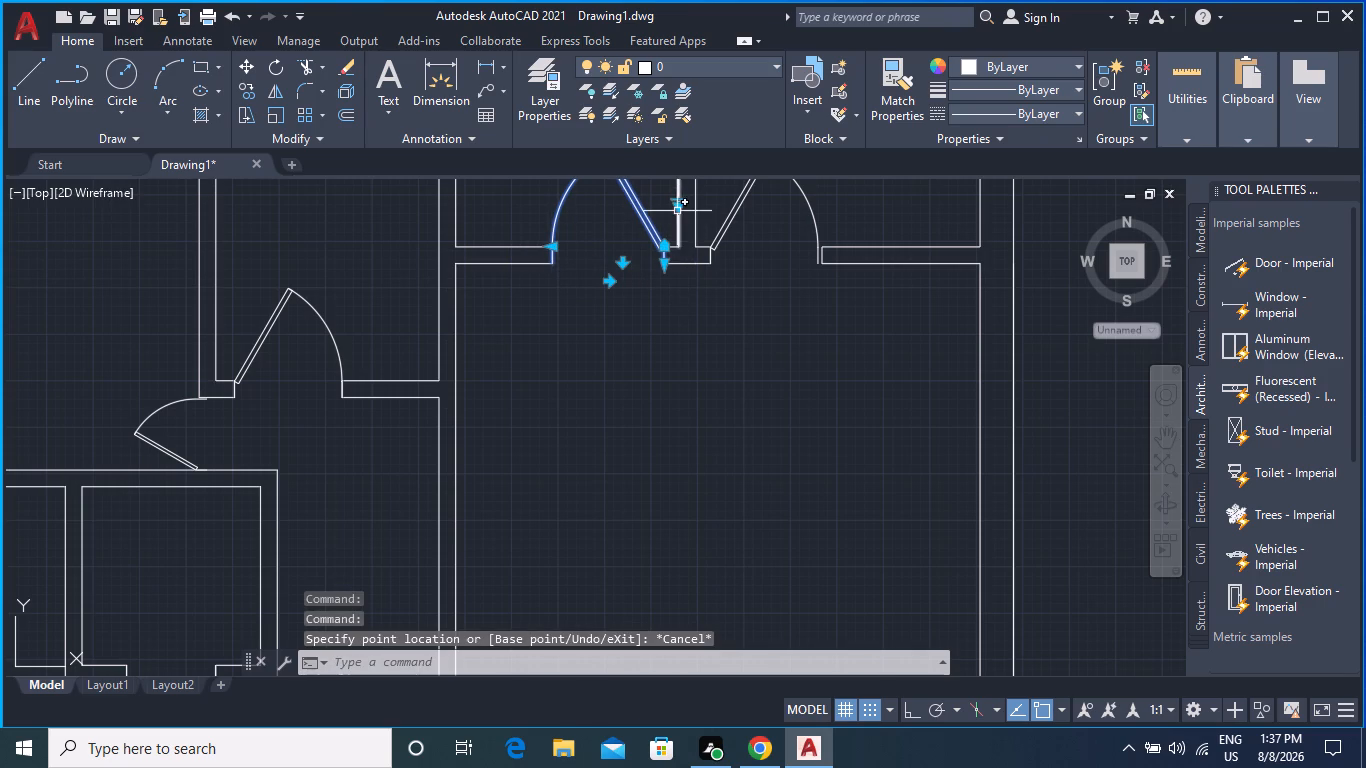
click(680, 205)
click(739, 279)
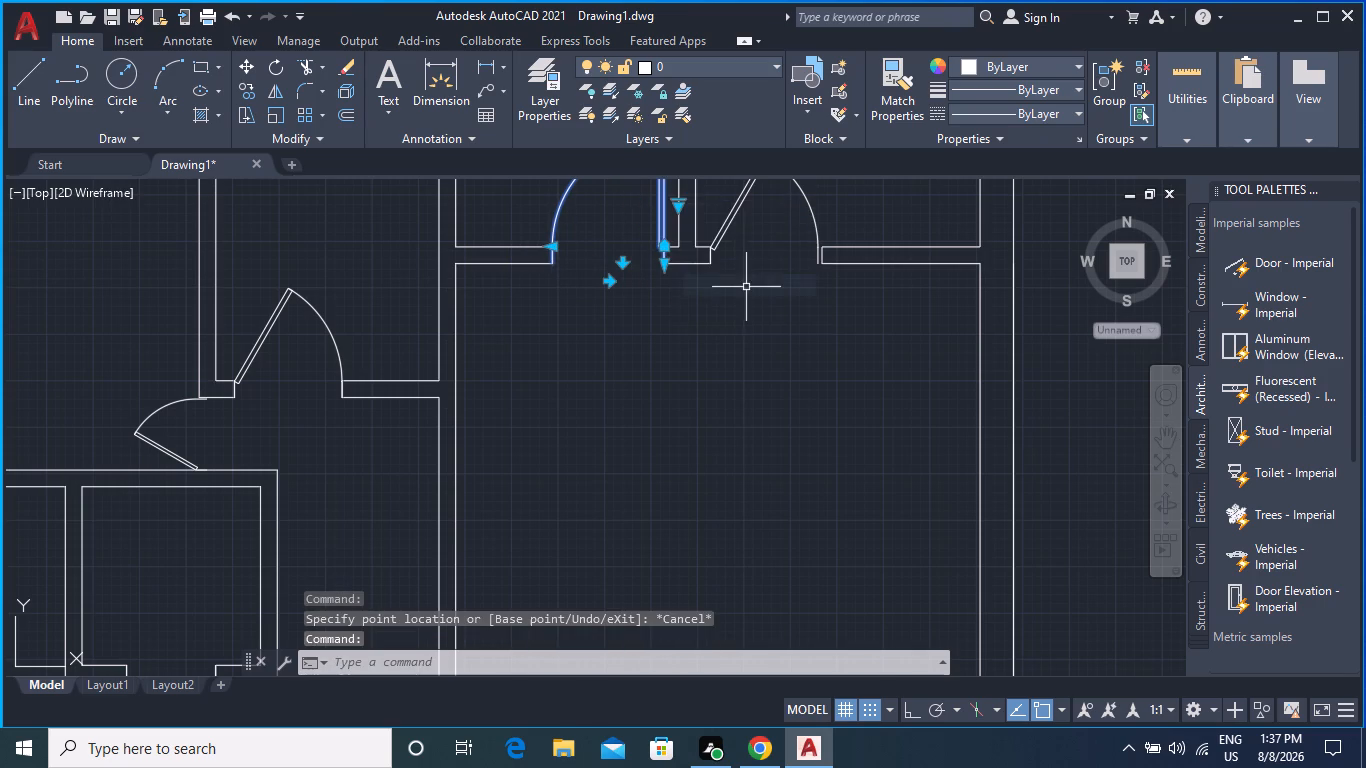
scroll(746, 287, down, 1)
key(Escape)
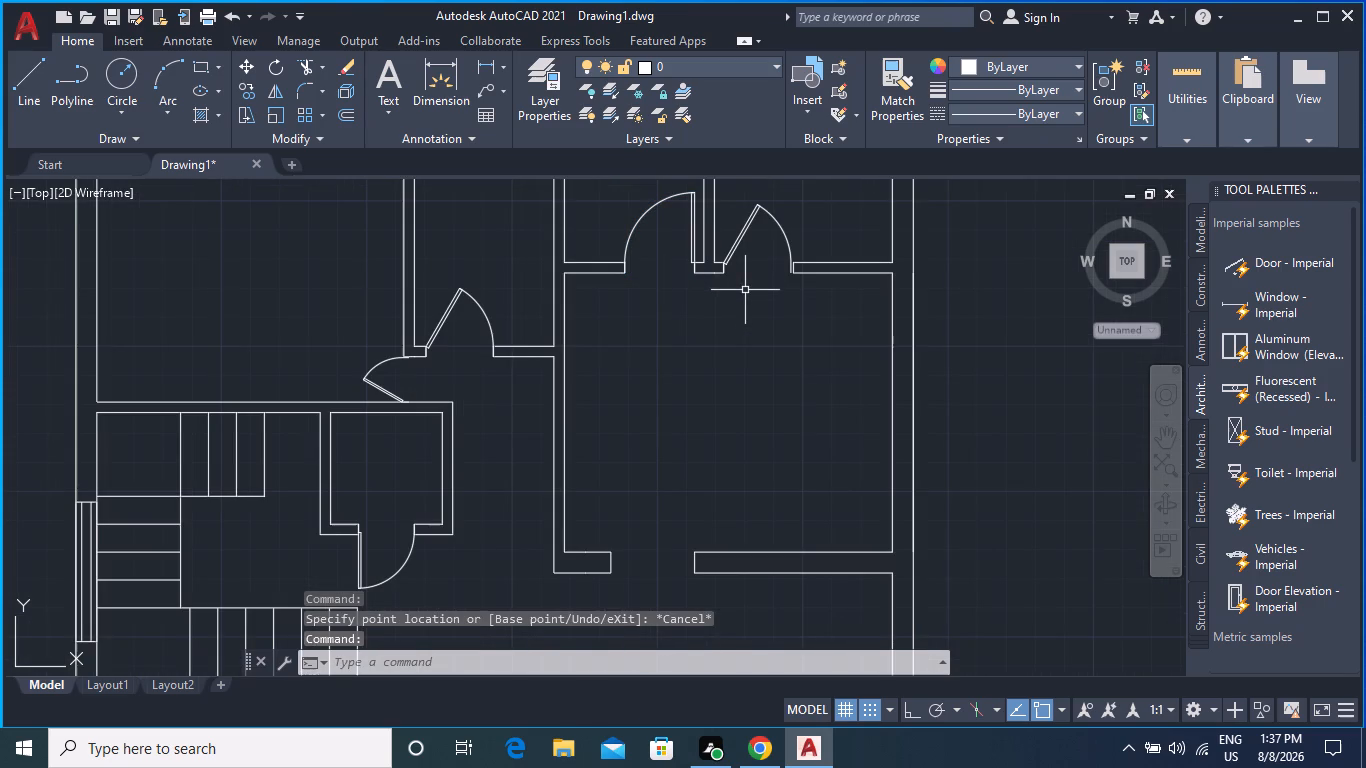
Set the neighbouring door on the other side of the dividing wall to Open 90º.
middle_drag(743, 290, 628, 385)
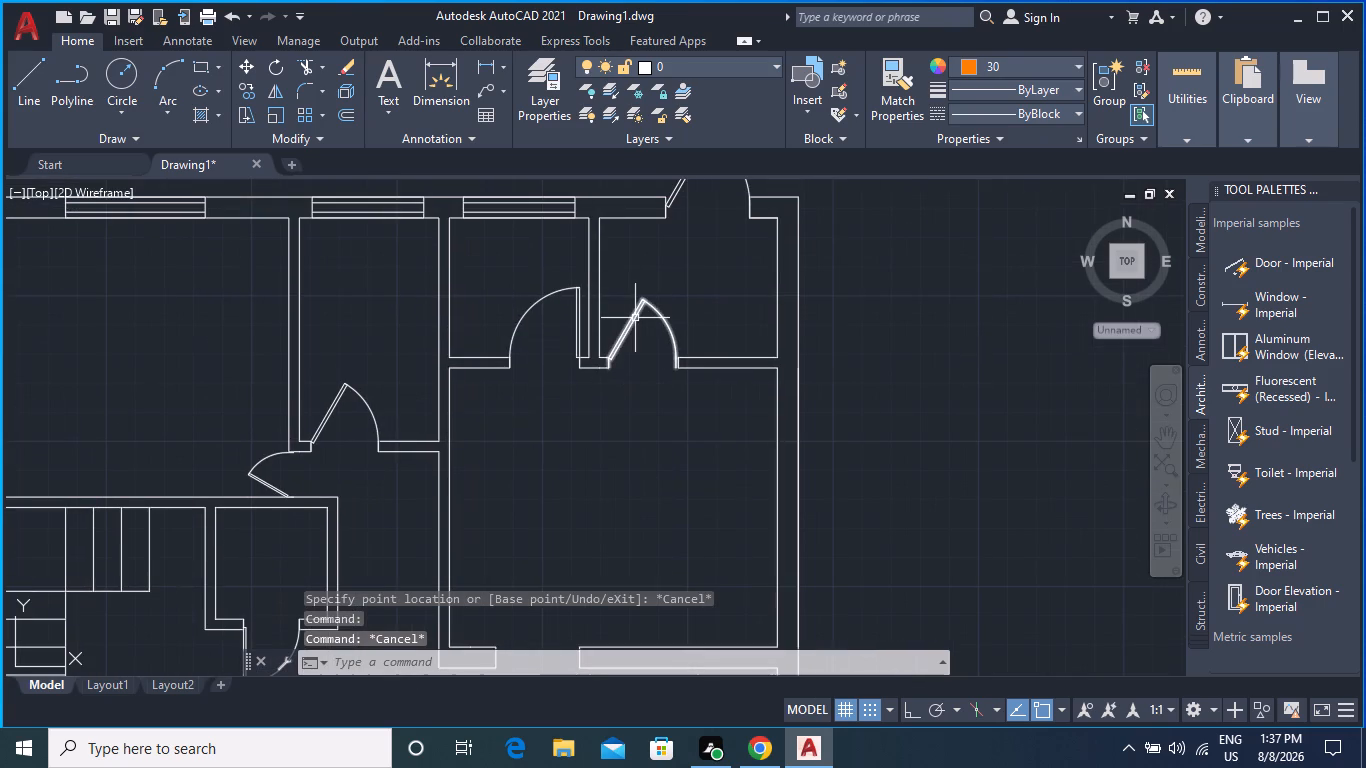
click(635, 318)
scroll(598, 344, up, 1)
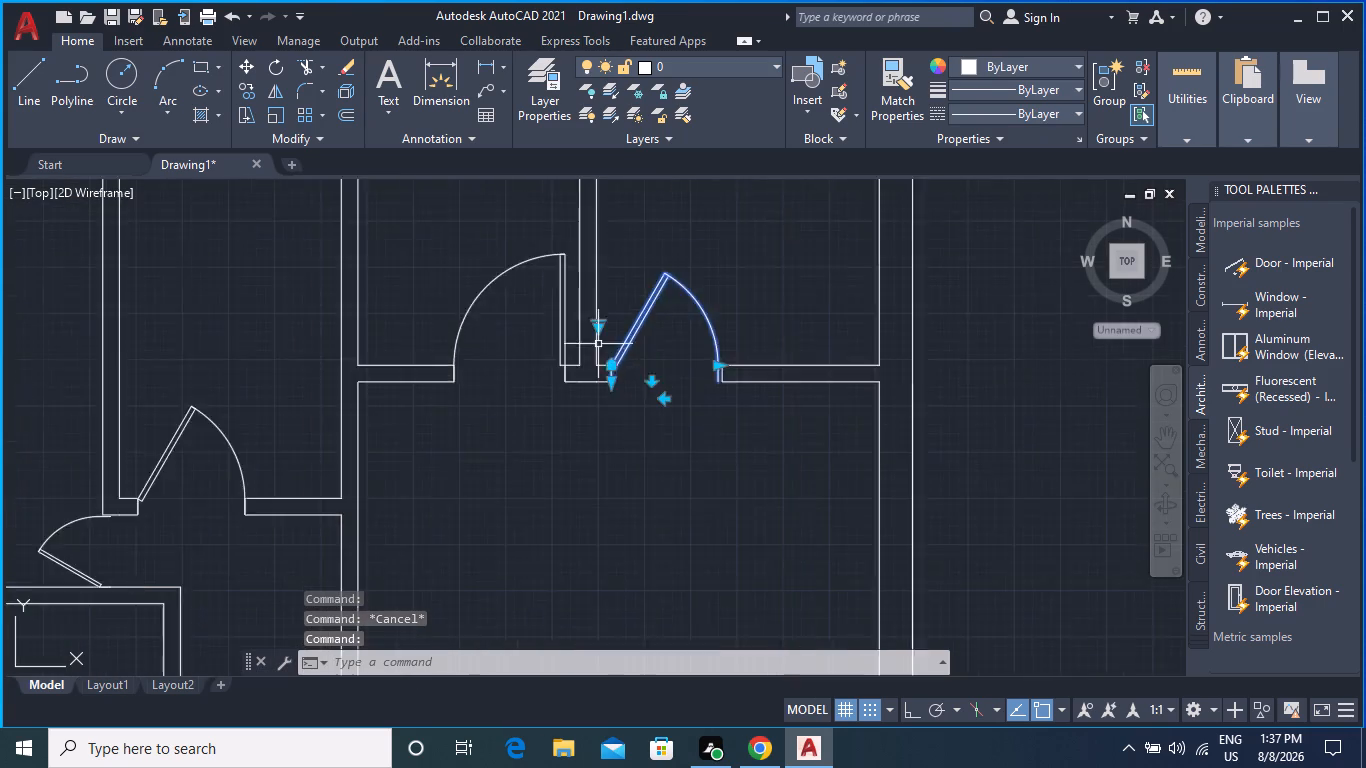
scroll(598, 344, up, 1)
click(593, 317)
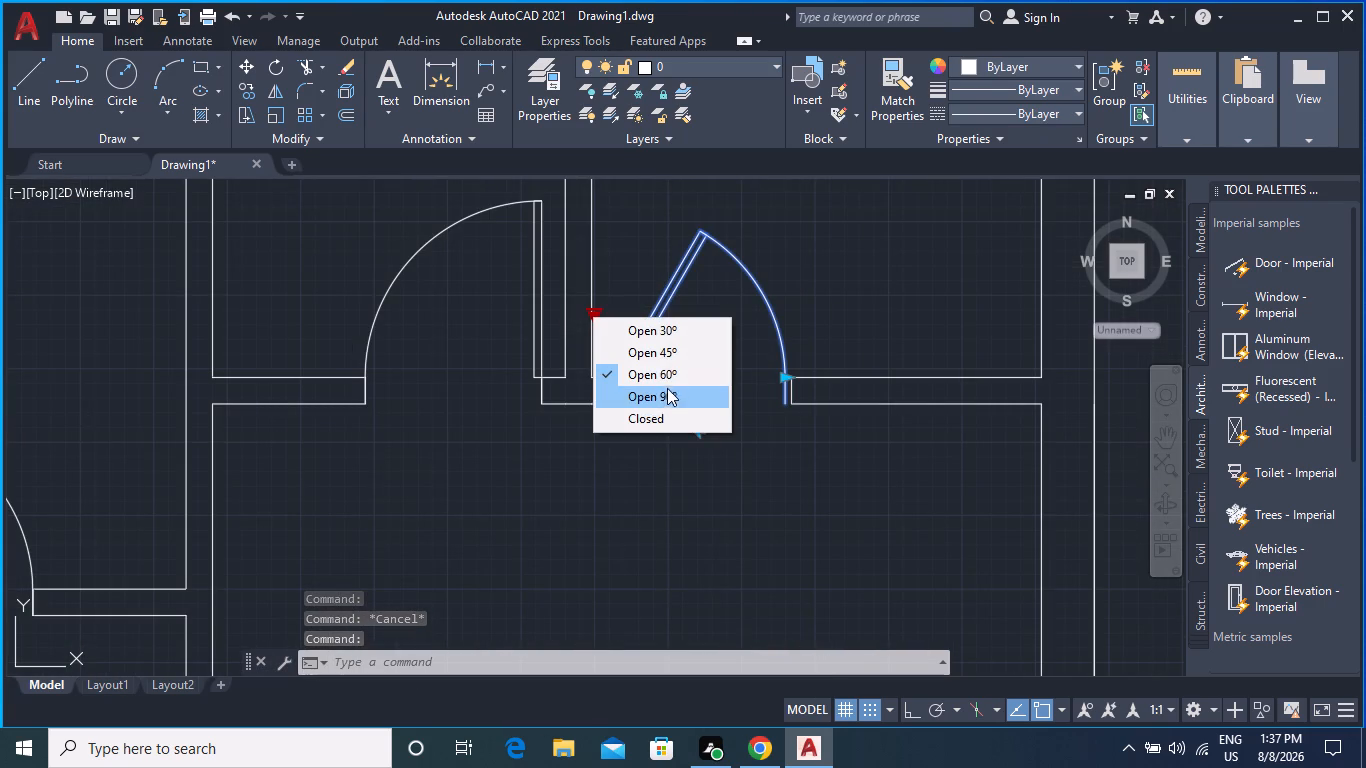
click(668, 389)
scroll(677, 362, down, 2)
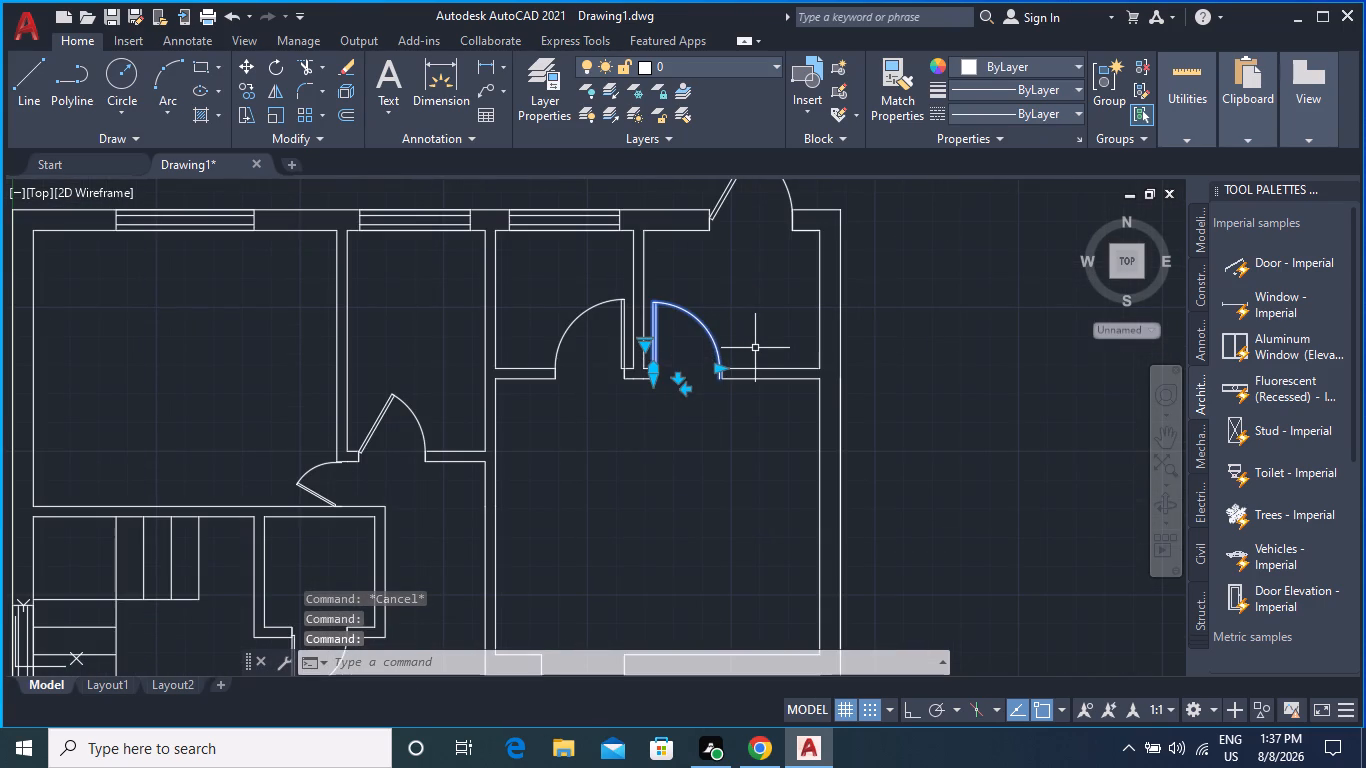
key(Escape)
Examine the doors throughout the floor plan, from the upper rooms down to the entry.
scroll(719, 358, down, 2)
middle_drag(713, 404, 713, 390)
middle_drag(712, 370, 703, 301)
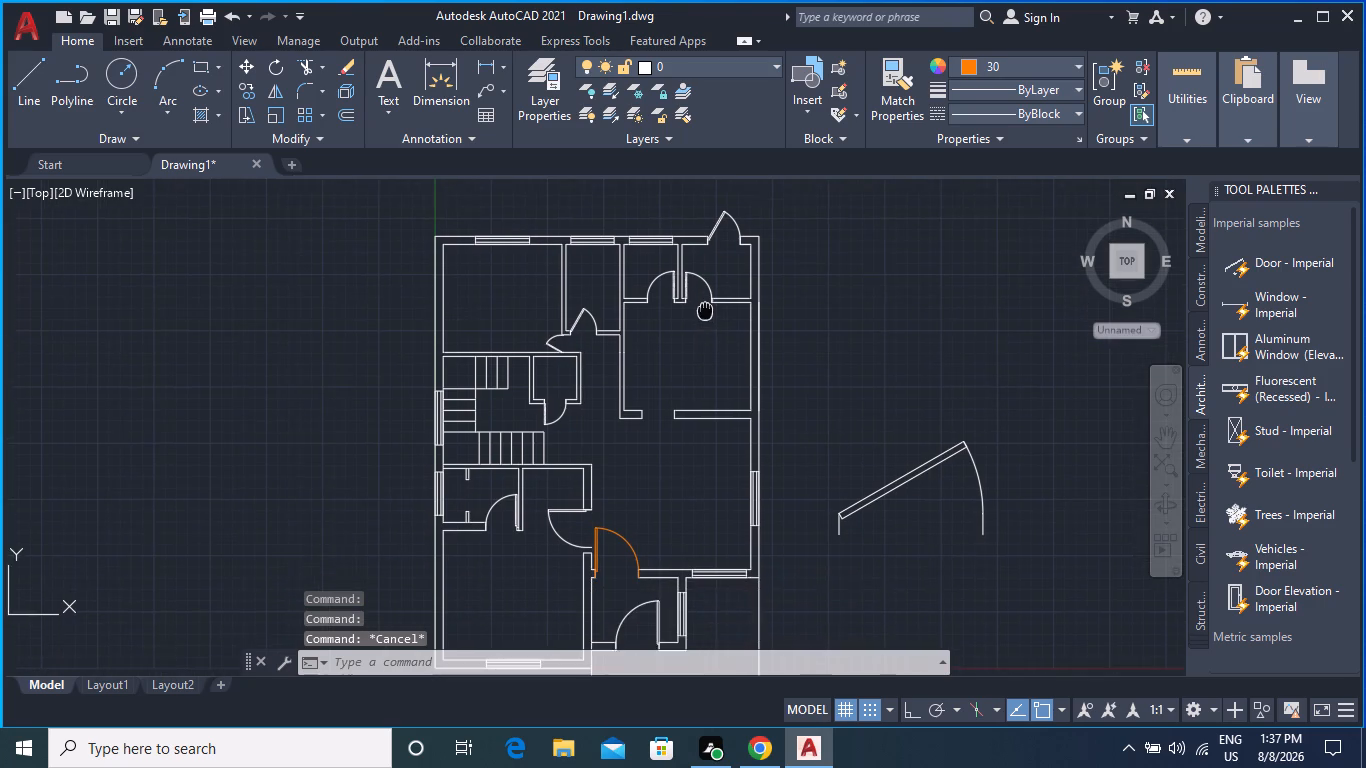
middle_drag(674, 321, 678, 275)
scroll(585, 285, up, 1)
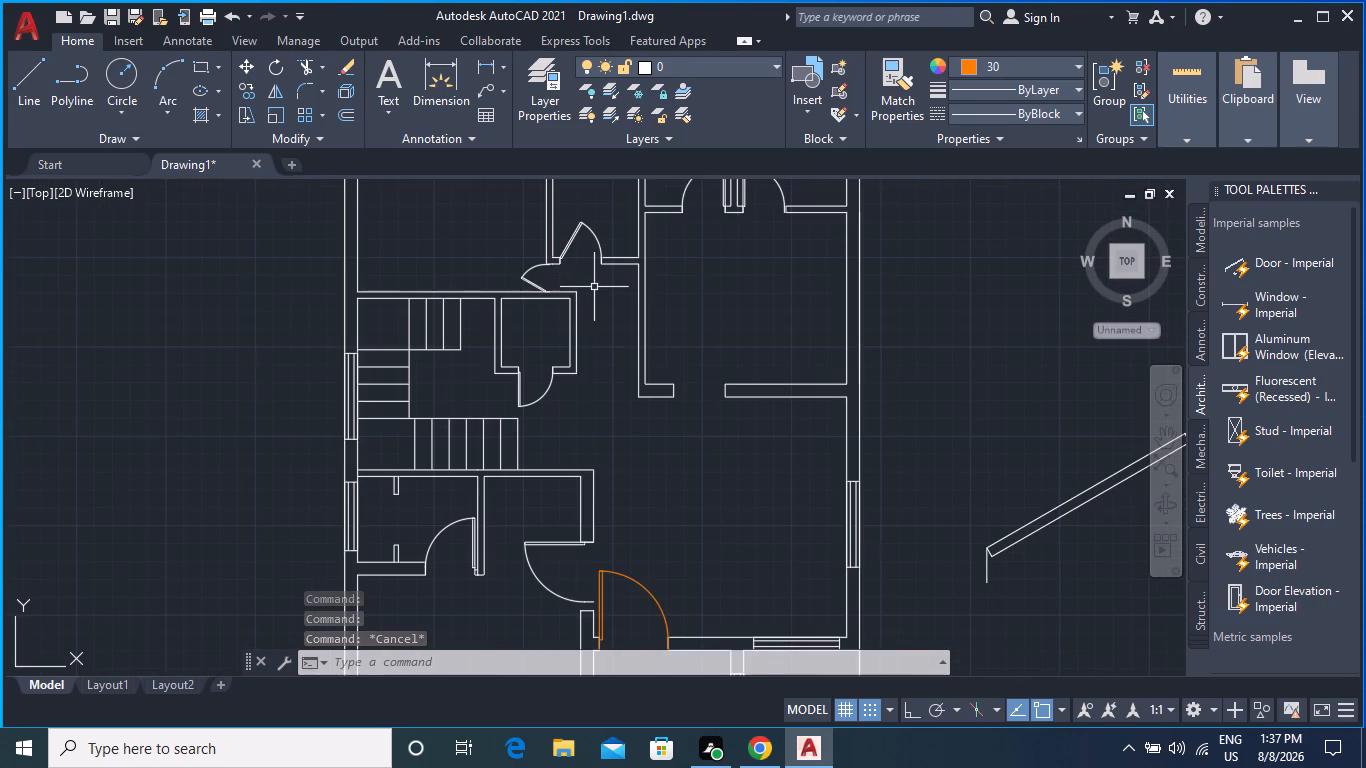
middle_drag(661, 346, 636, 262)
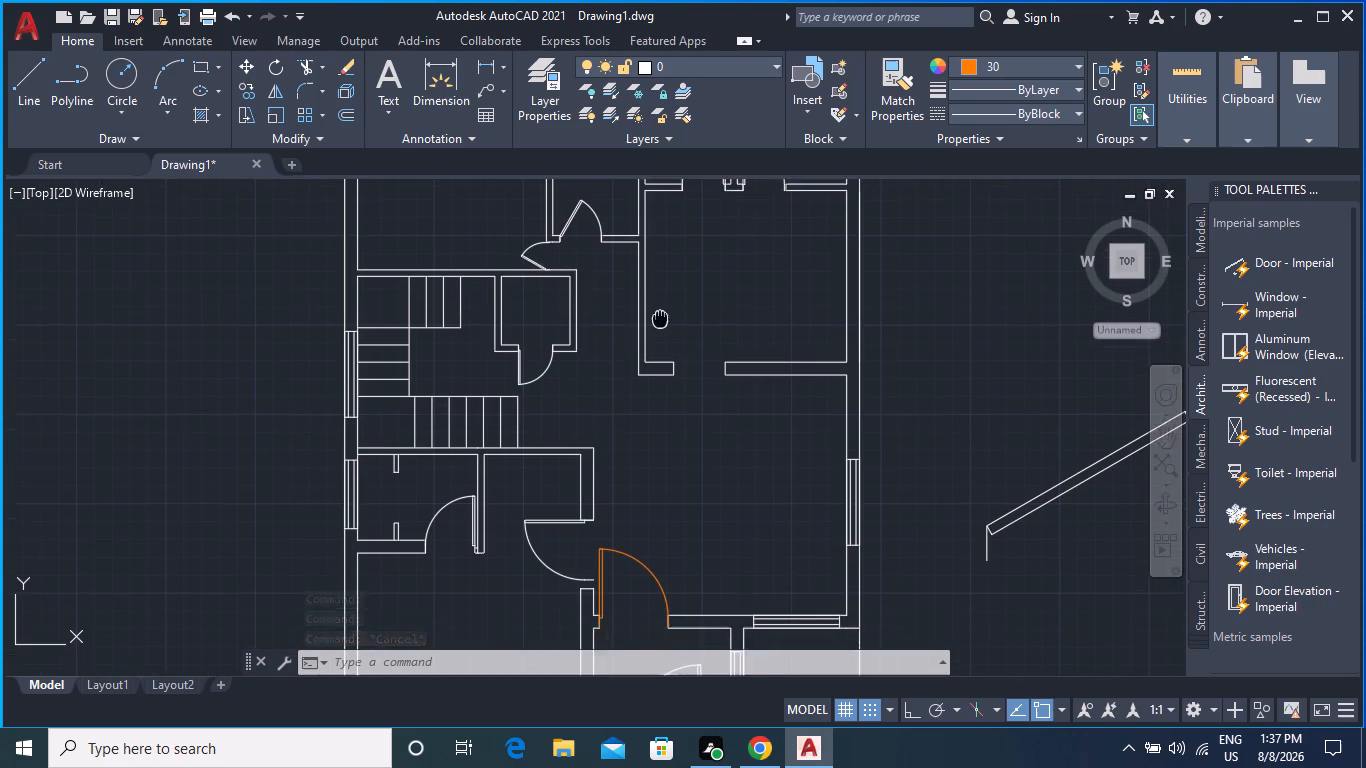
middle_drag(662, 334, 639, 245)
scroll(631, 292, down, 1)
middle_drag(651, 327, 632, 279)
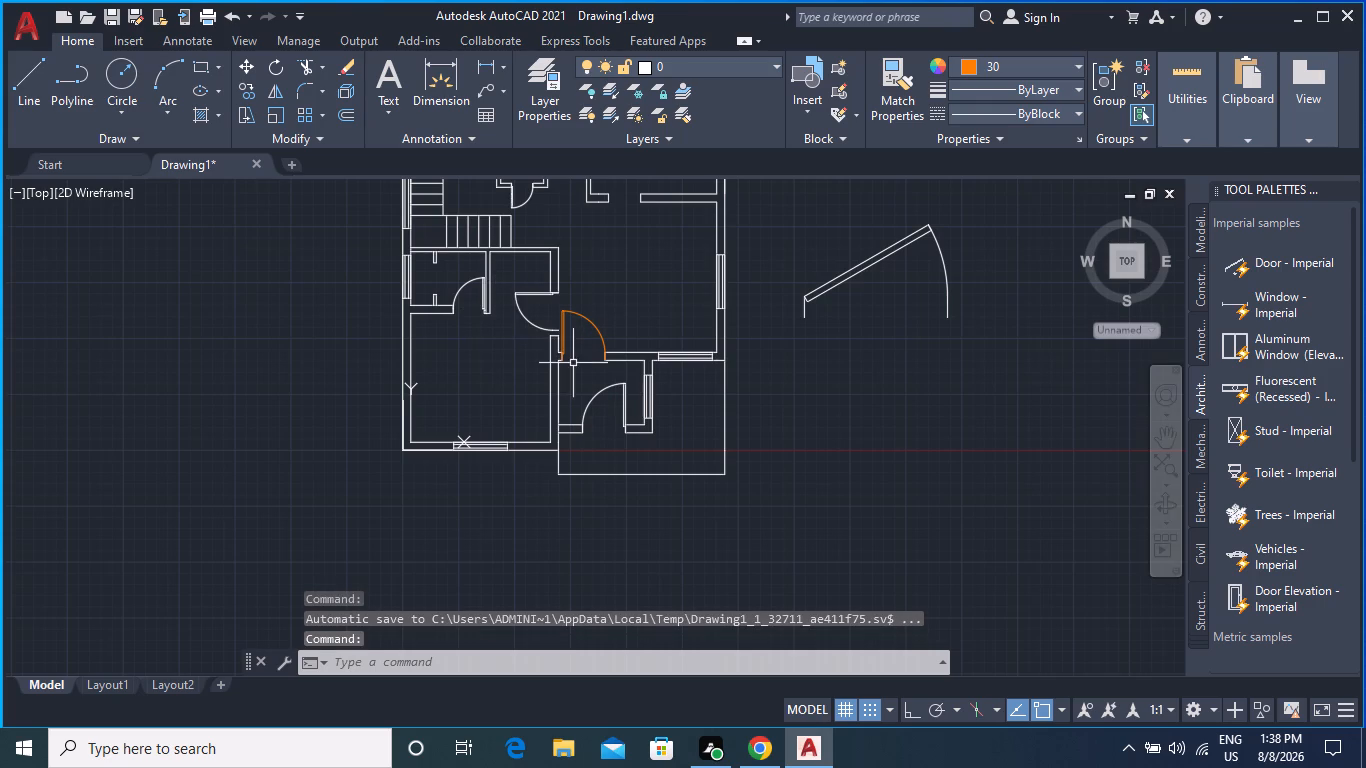
Select the nine white doors within the floor plan and set their color to Color 30 in Properties.
click(624, 401)
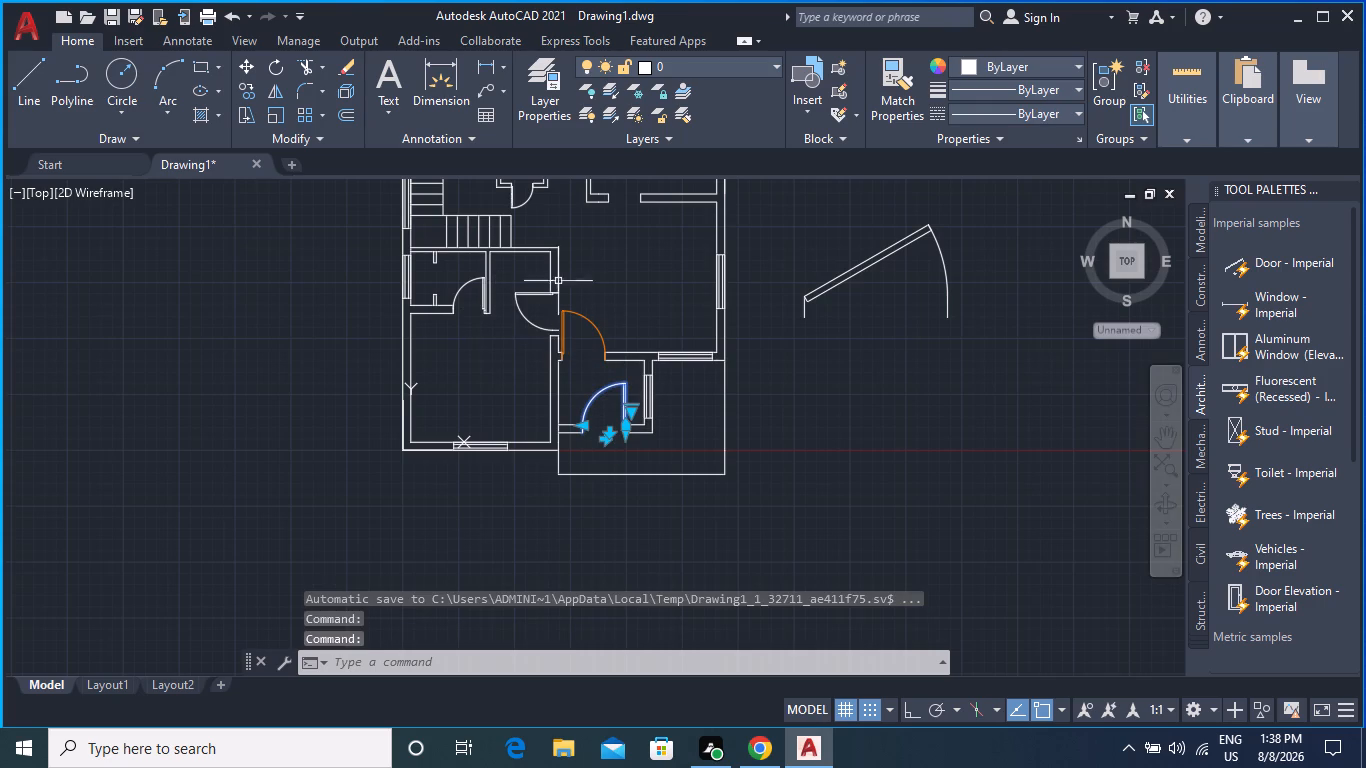
click(529, 294)
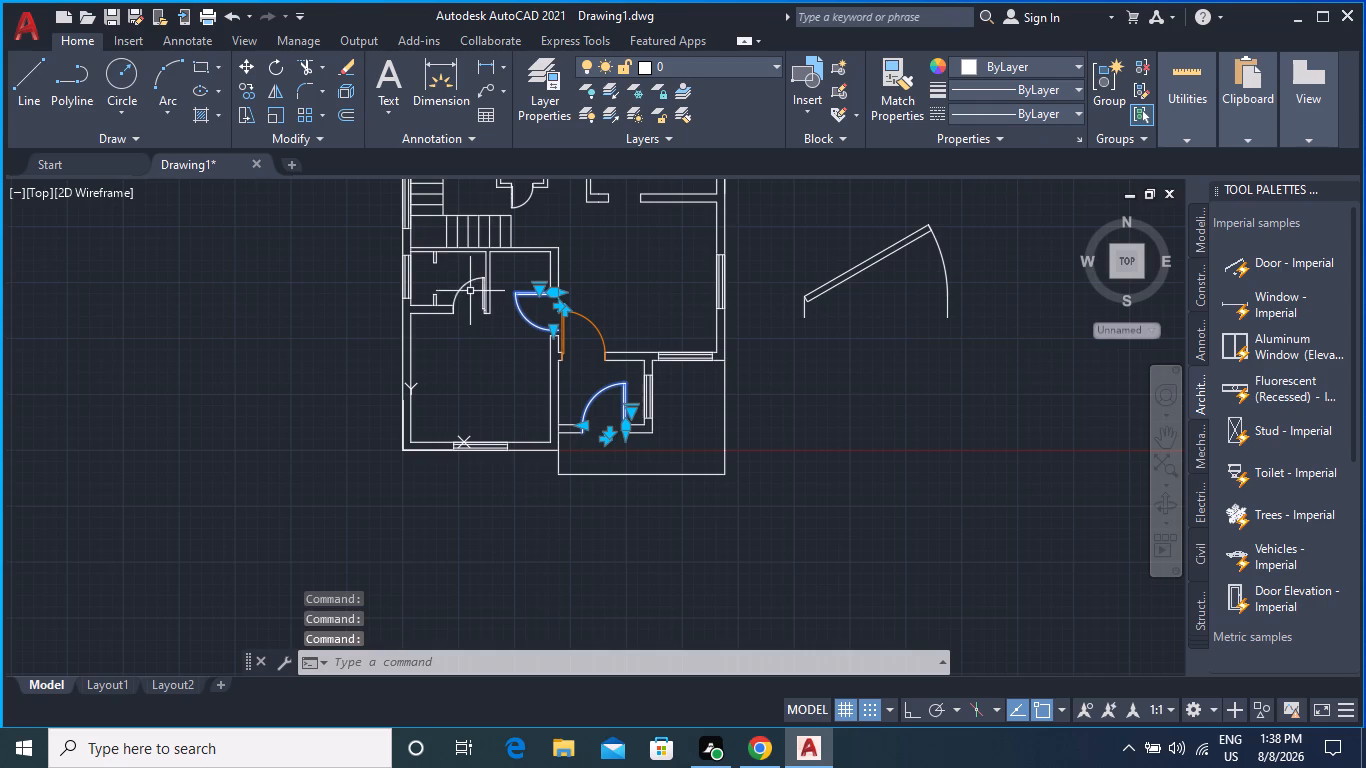
click(472, 283)
middle_drag(598, 268, 580, 436)
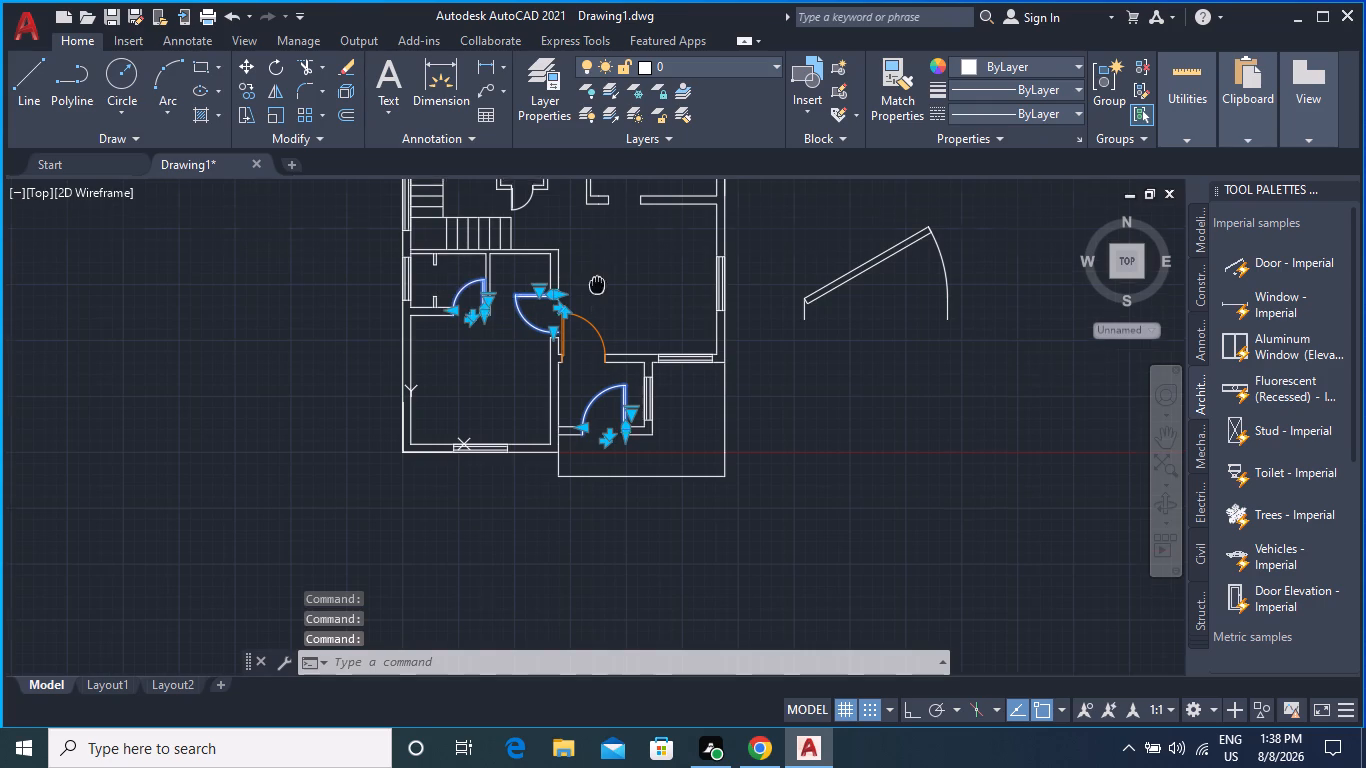
scroll(516, 393, up, 1)
click(477, 344)
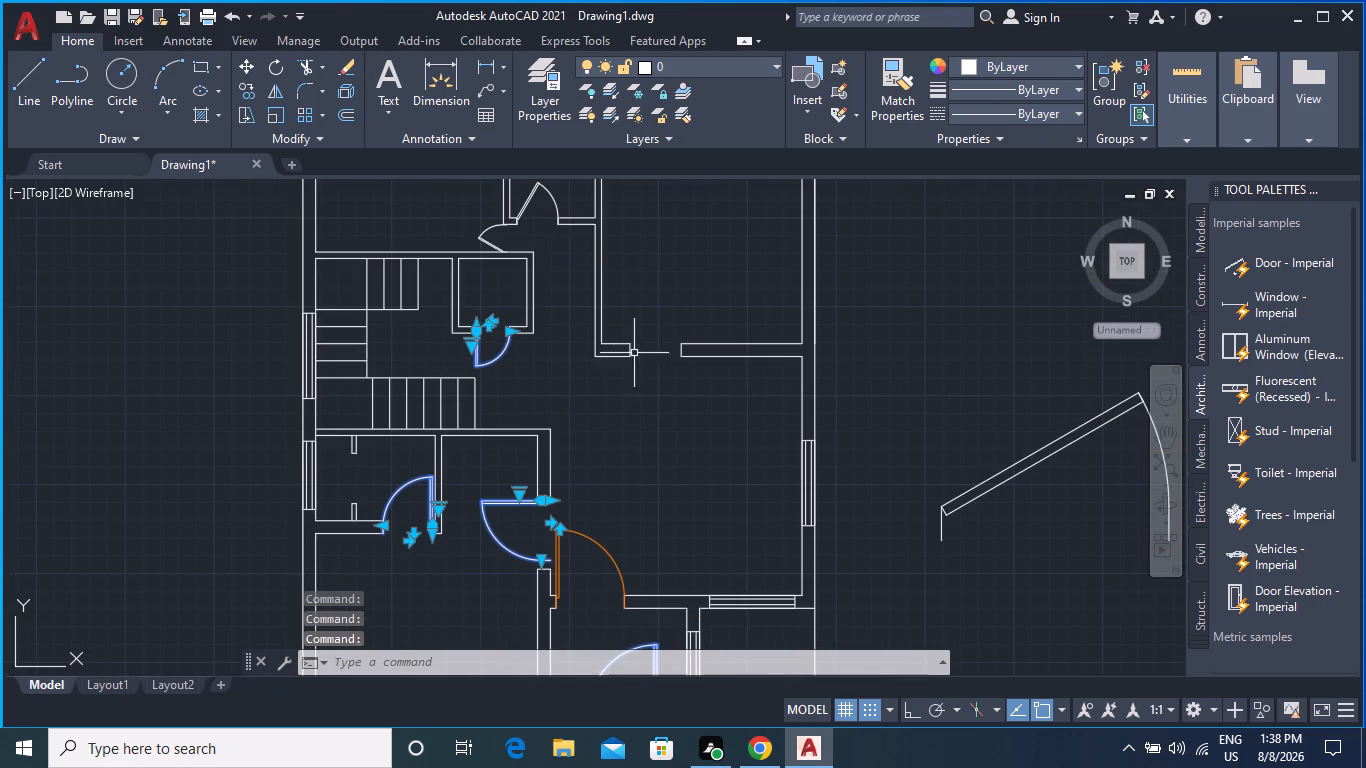
middle_drag(556, 291, 546, 397)
scroll(526, 323, up, 1)
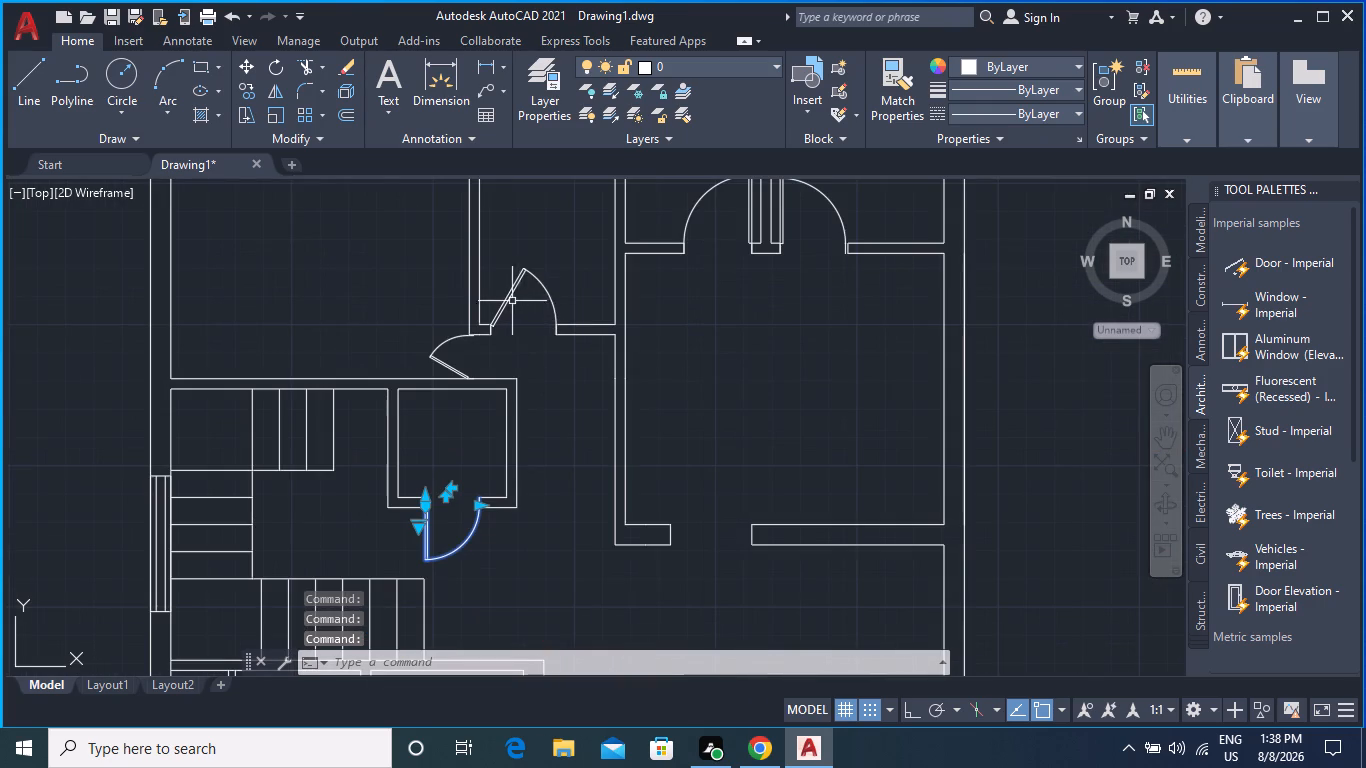
click(505, 298)
click(436, 351)
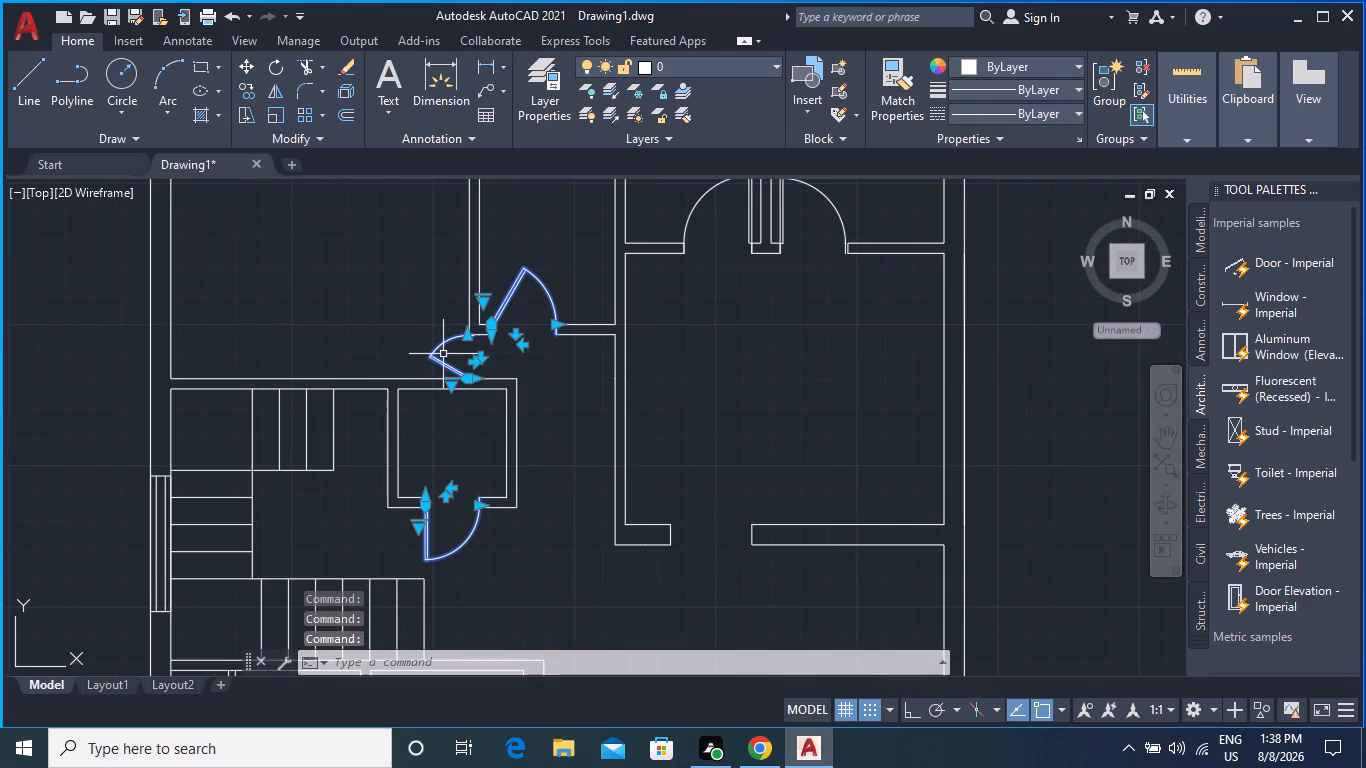
middle_drag(744, 280, 658, 440)
click(661, 339)
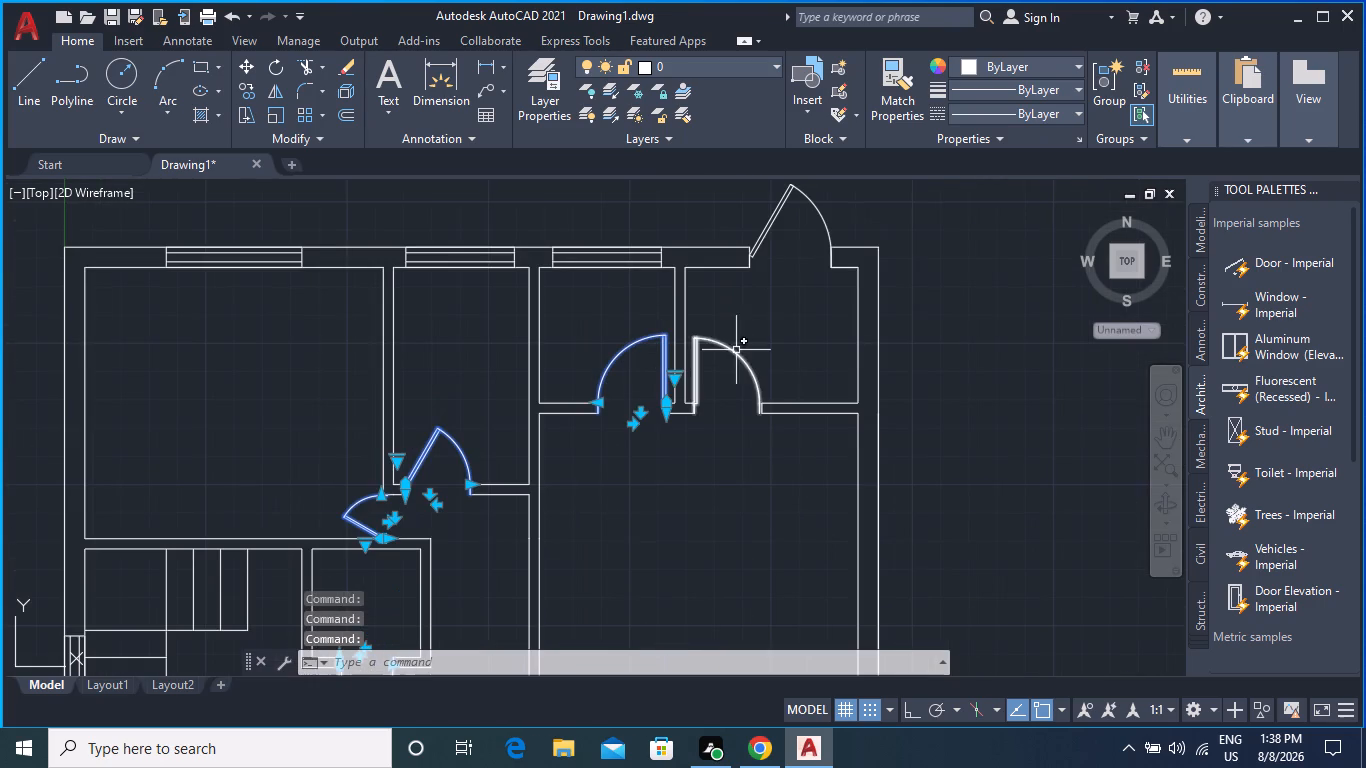
click(703, 339)
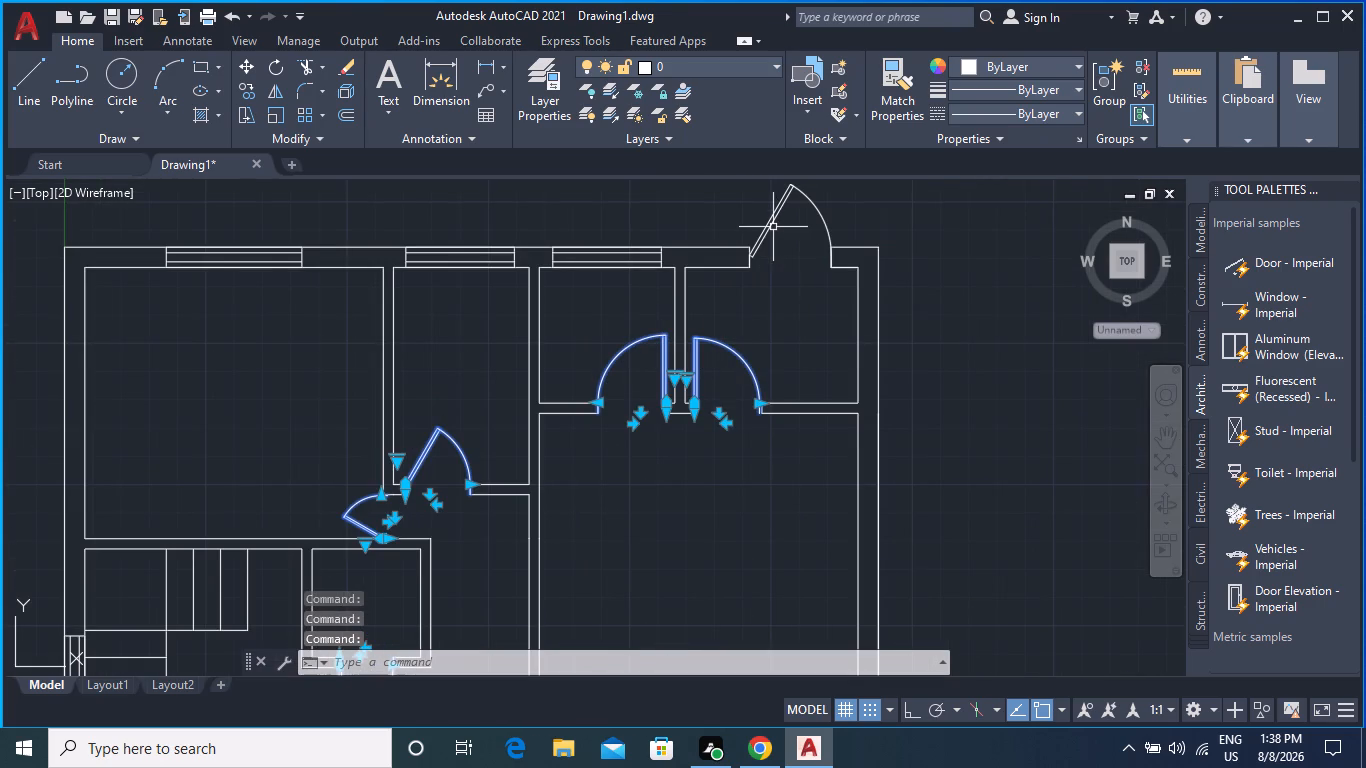
click(771, 226)
scroll(789, 341, down, 2)
middle_drag(759, 424, 709, 309)
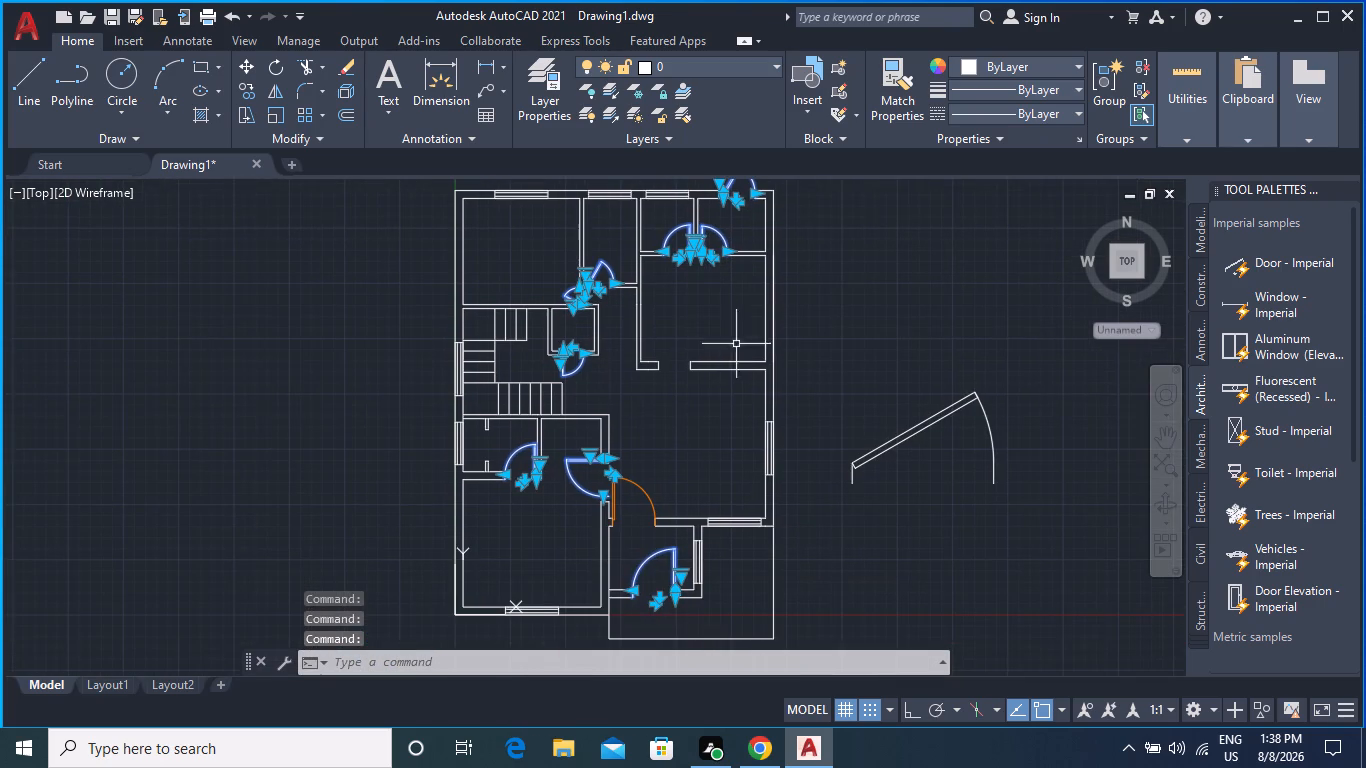
middle_drag(700, 418, 678, 335)
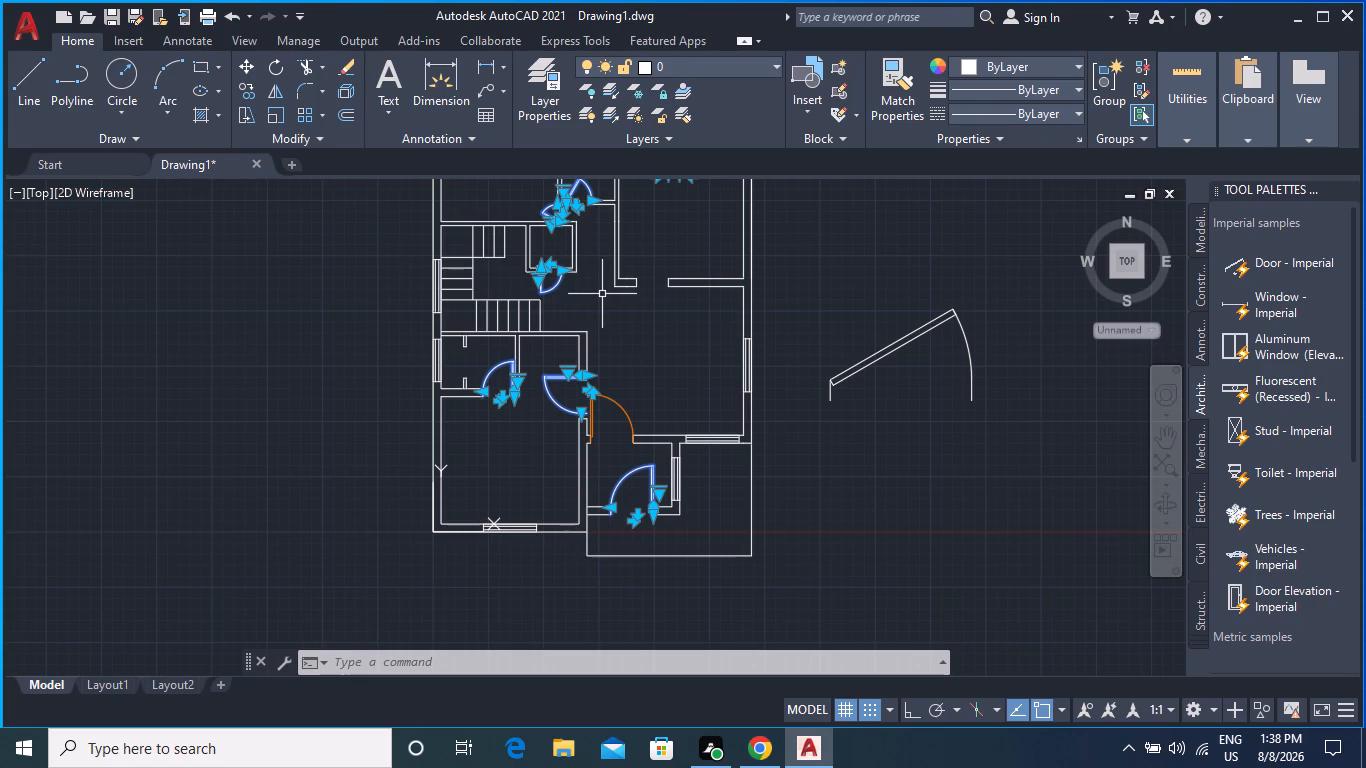
text(pr)
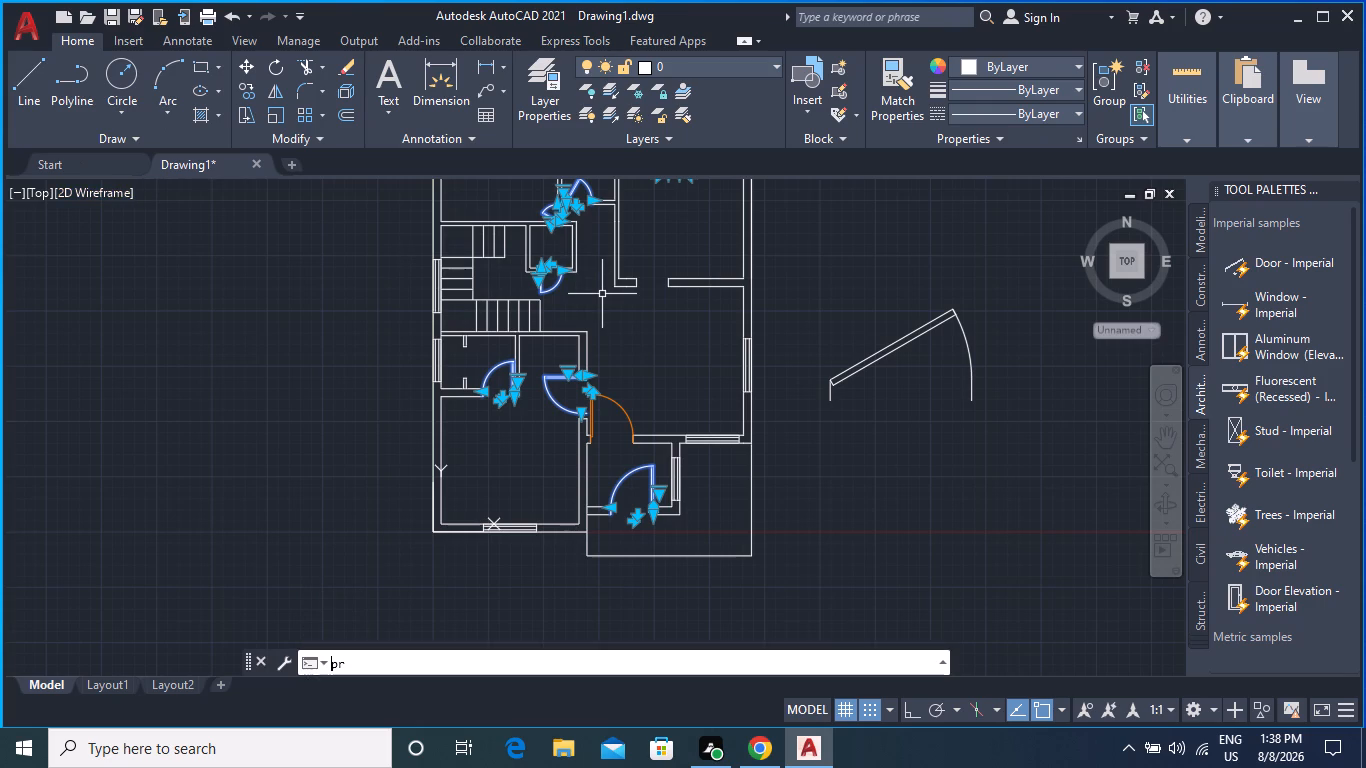
text(oper)
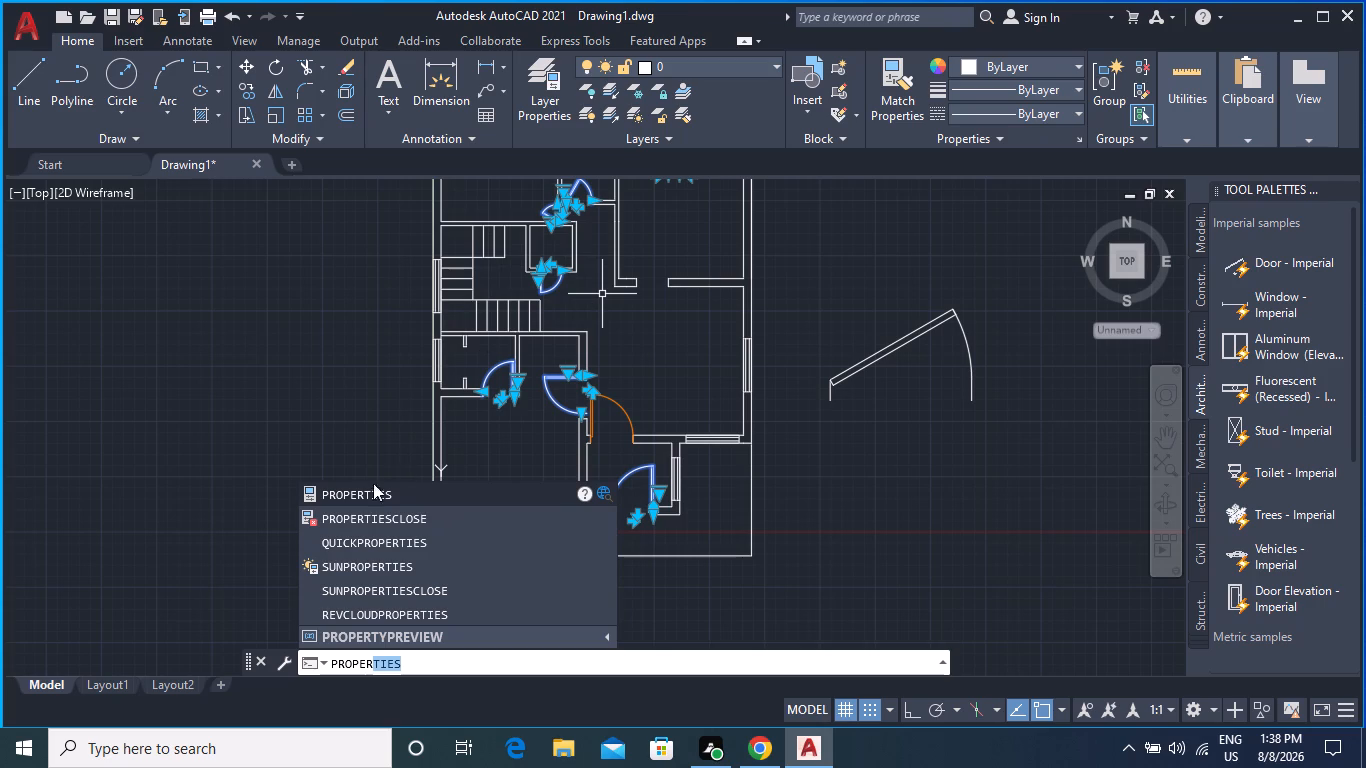
click(360, 493)
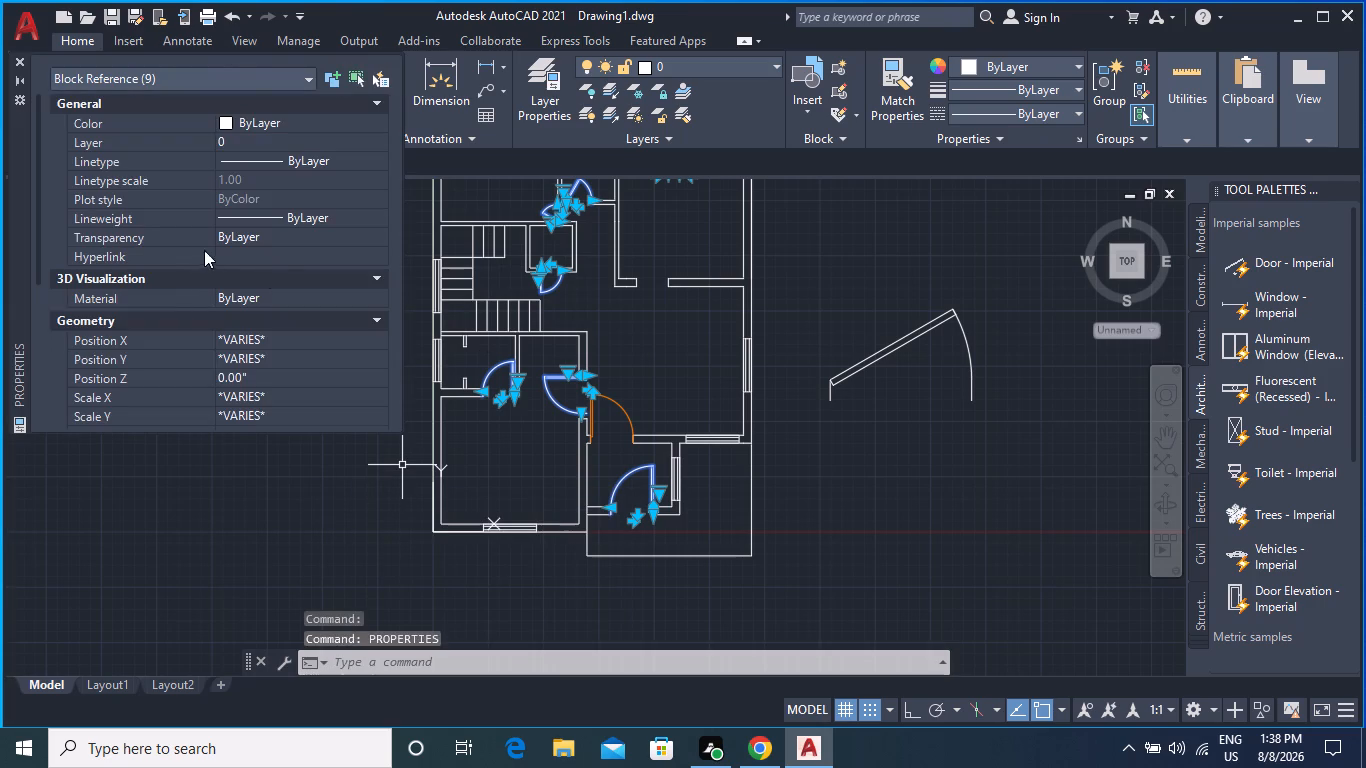
click(259, 119)
click(259, 115)
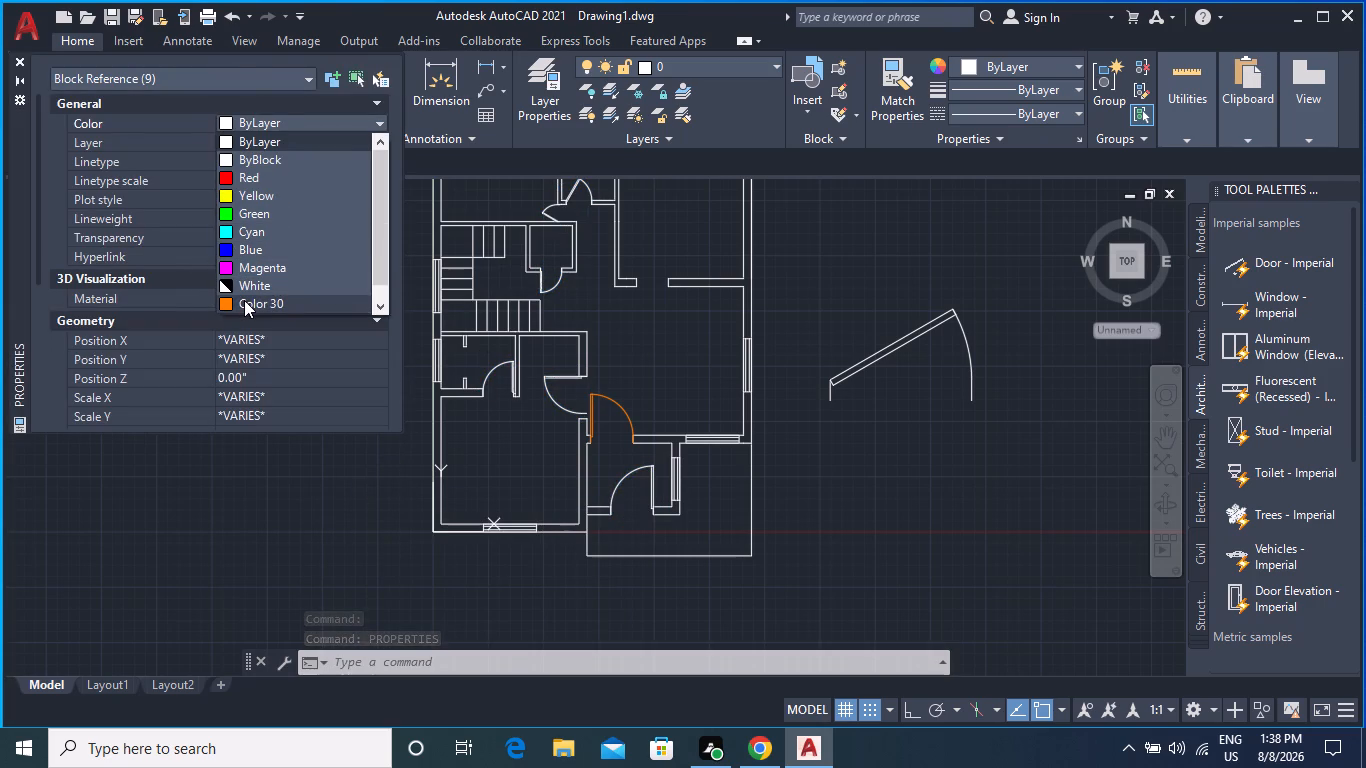
click(244, 300)
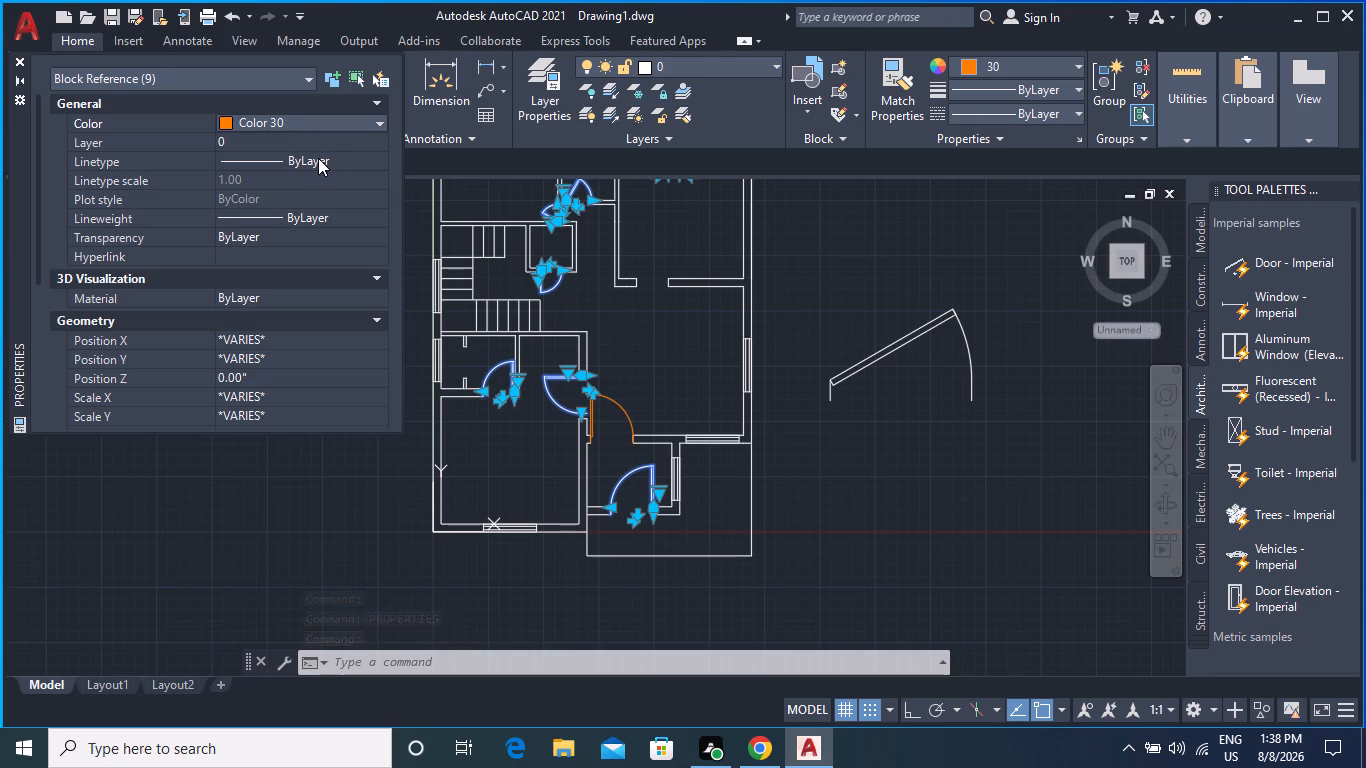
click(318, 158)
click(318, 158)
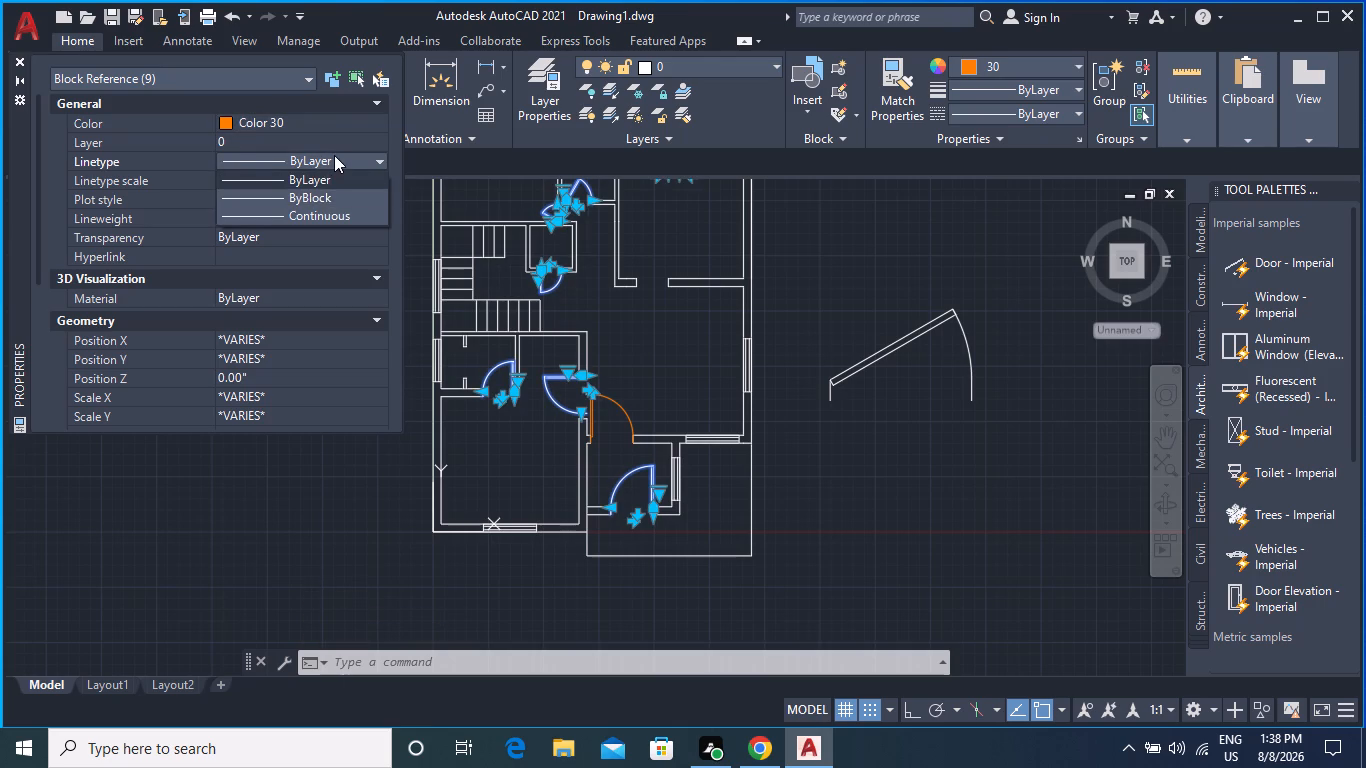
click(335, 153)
Assign the nine selected doors to the doors layer, clear the selection and close their properties.
click(322, 137)
click(334, 137)
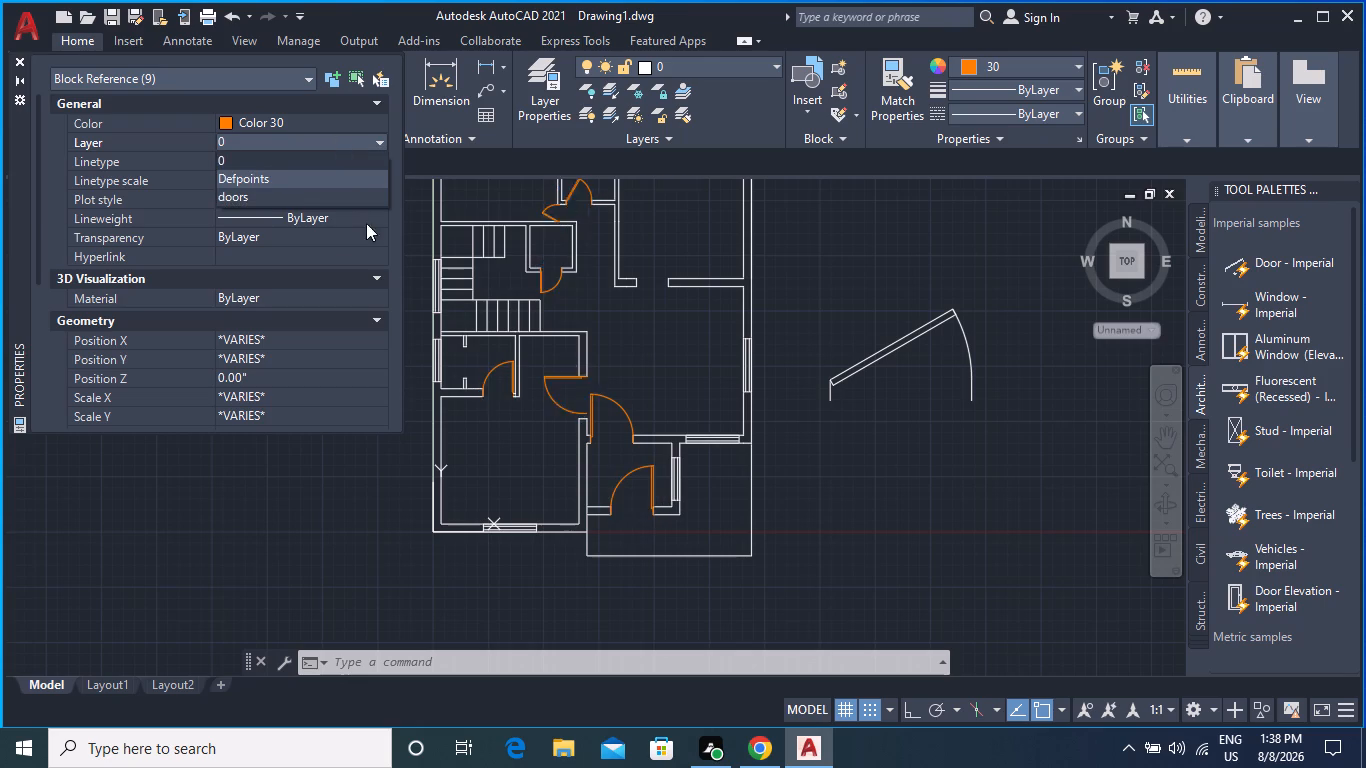
click(294, 195)
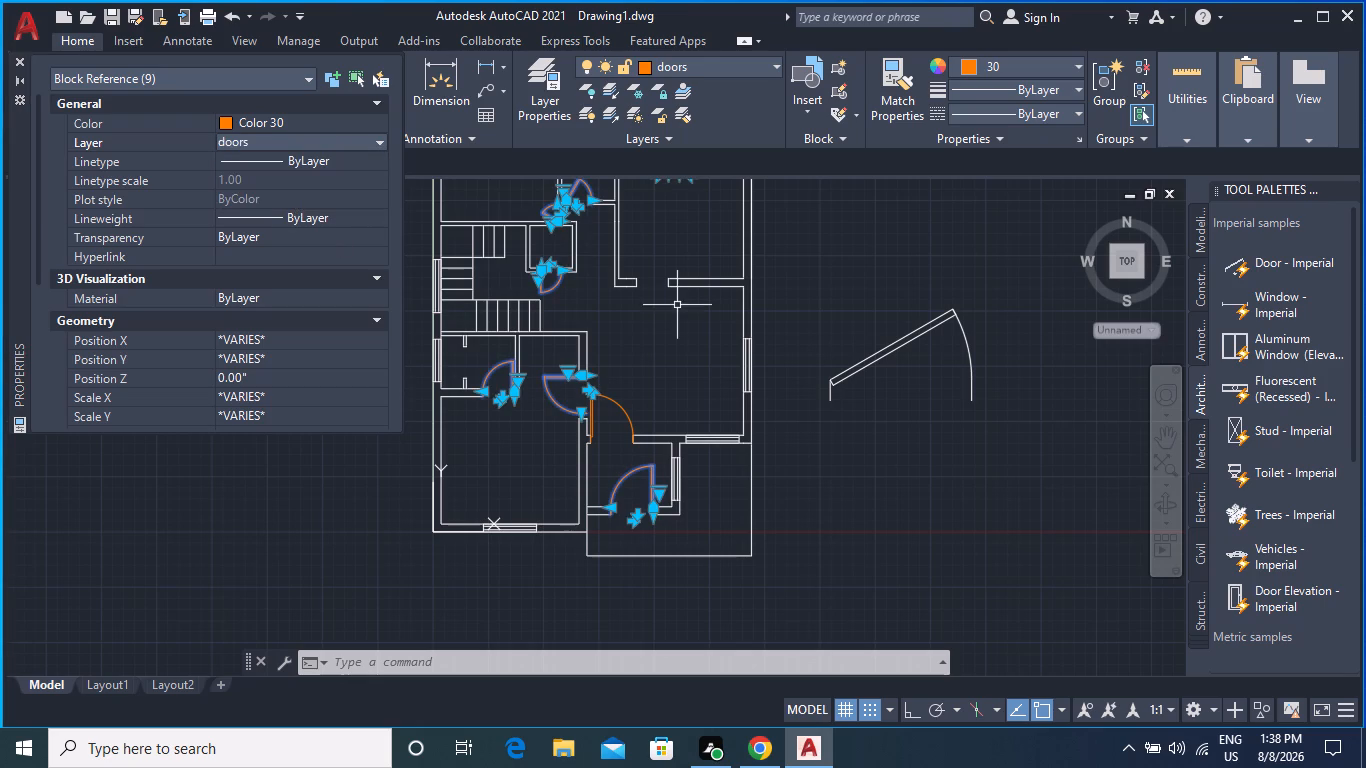
key(Escape)
key(Escape)
key(Escape)
key(Escape)
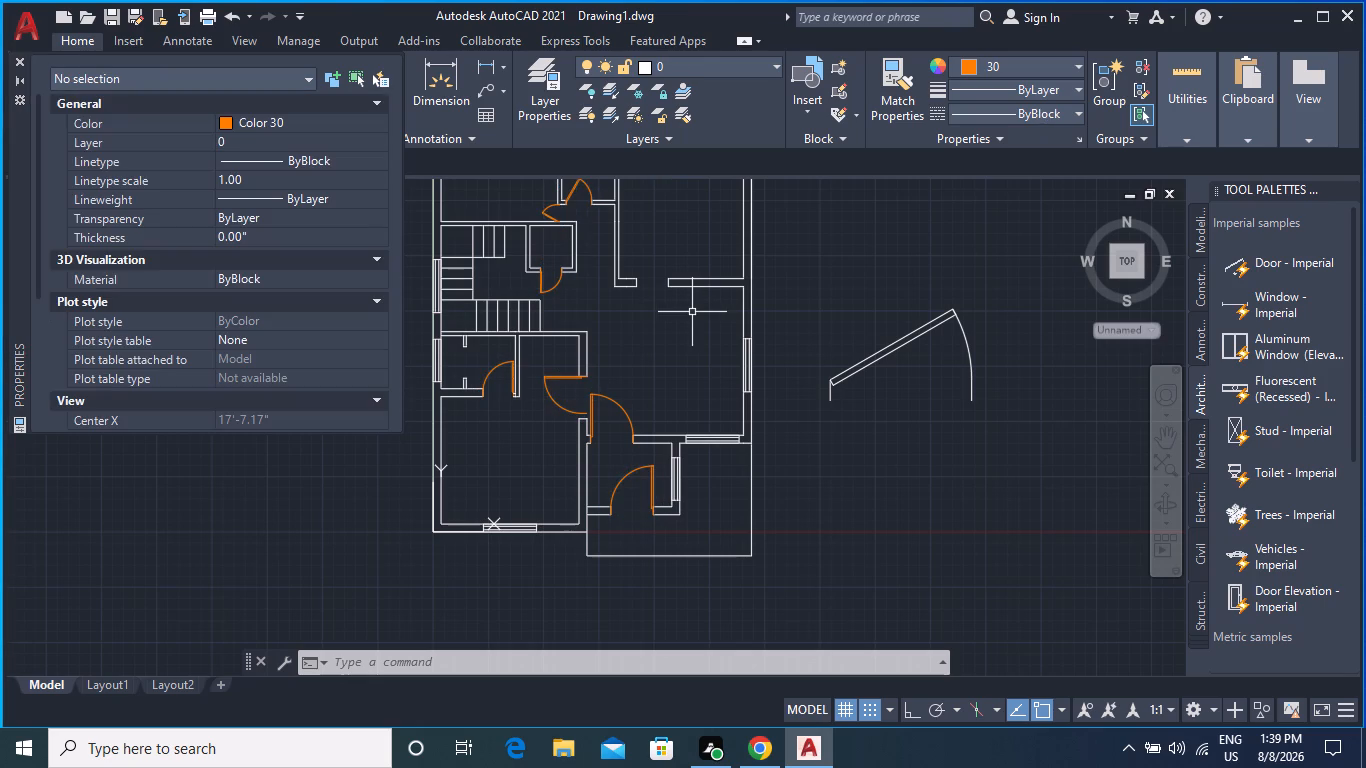
click(15, 61)
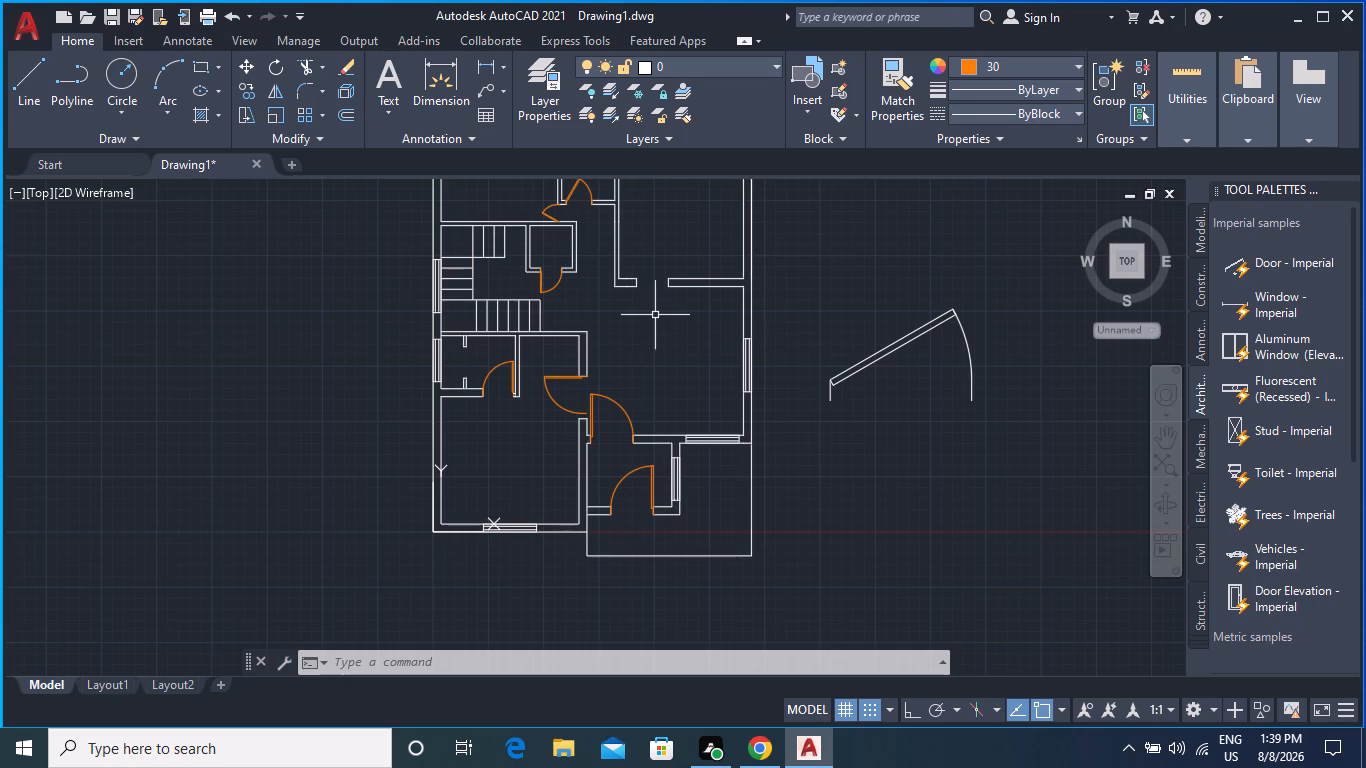
middle_drag(798, 269, 753, 363)
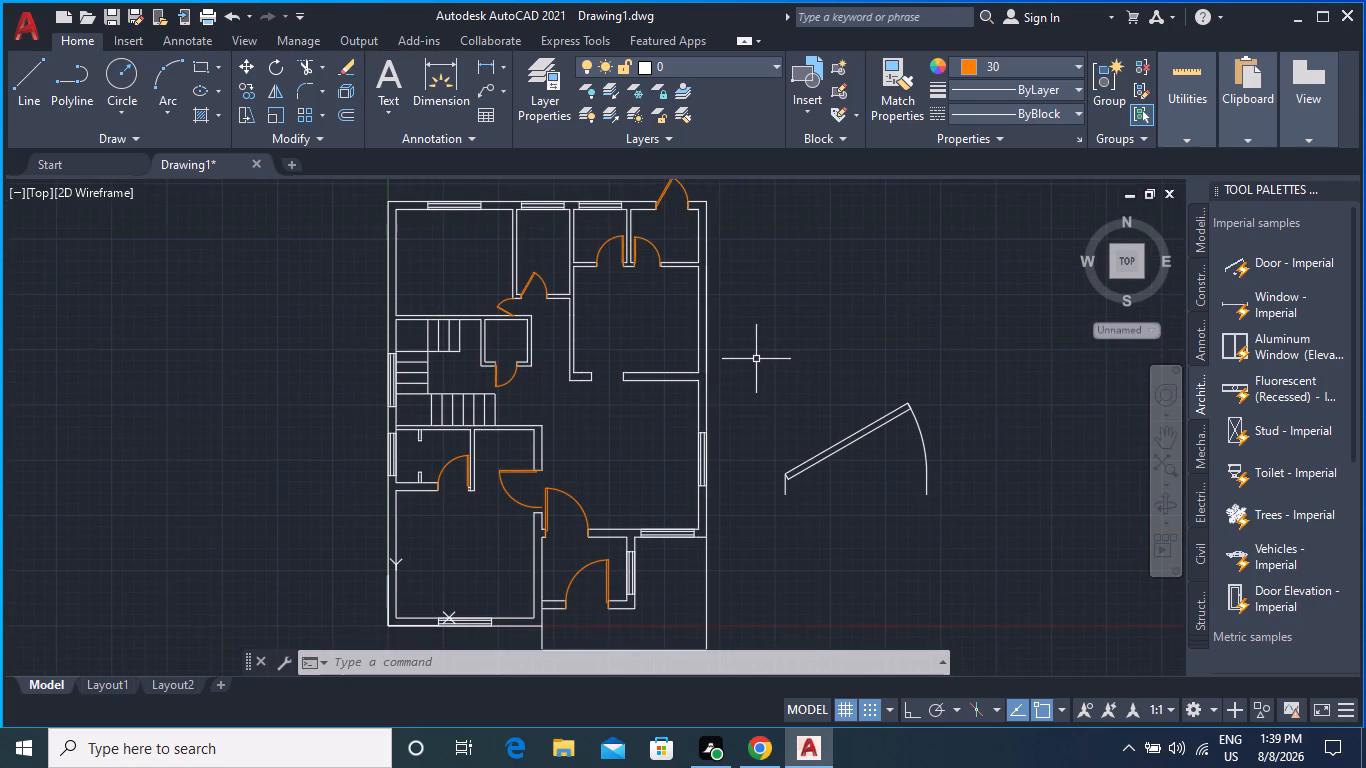
Create a new layer named windows in the Layer Properties Manager.
middle_drag(756, 358, 731, 327)
scroll(731, 327, up, 1)
middle_drag(731, 348, 731, 360)
scroll(721, 323, down, 1)
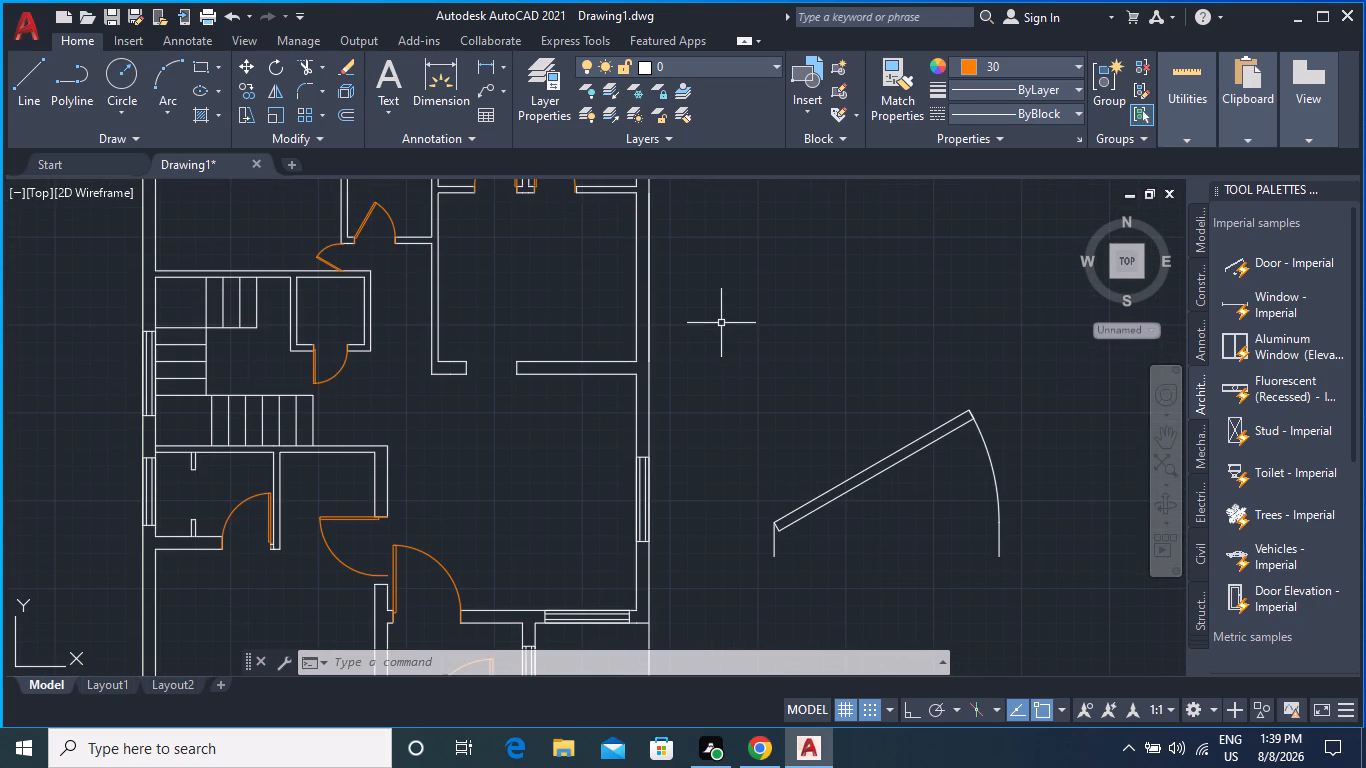
middle_drag(721, 322, 719, 389)
text(laye)
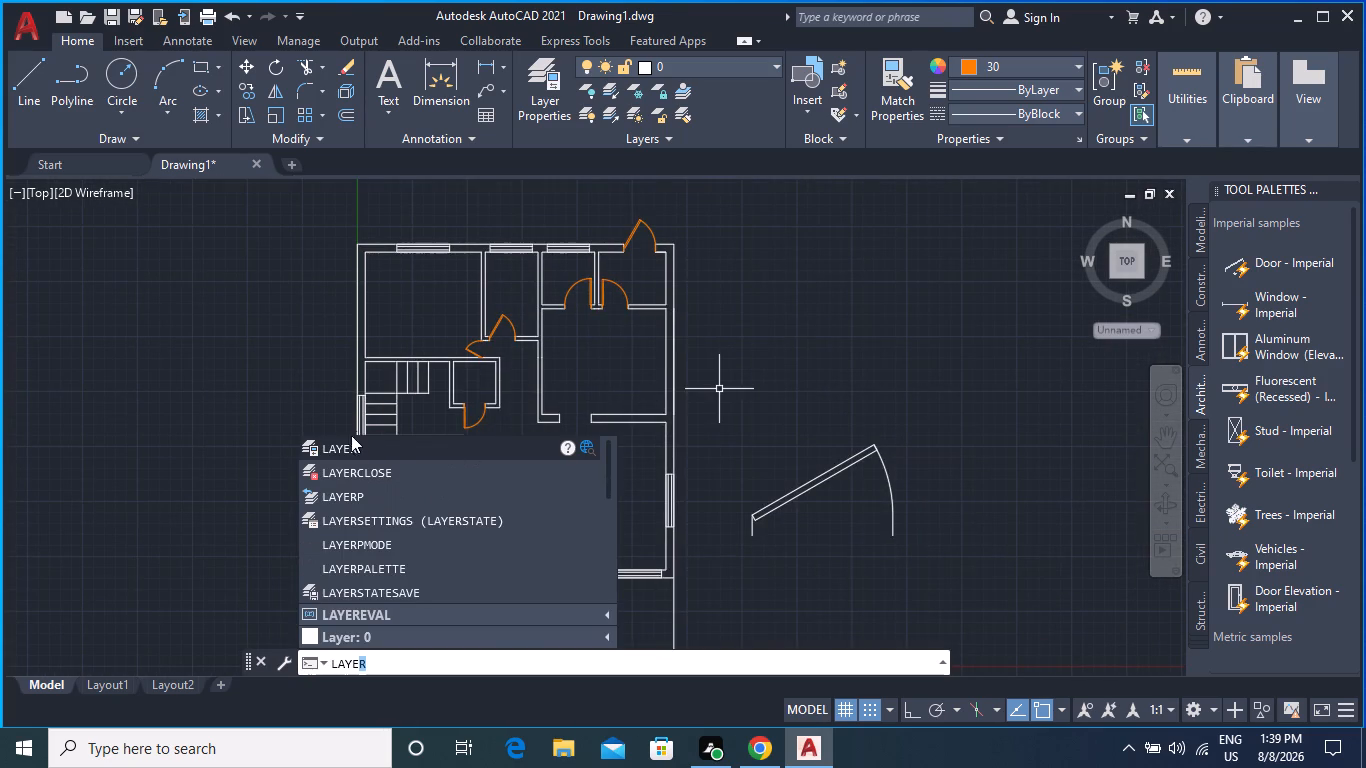
click(348, 440)
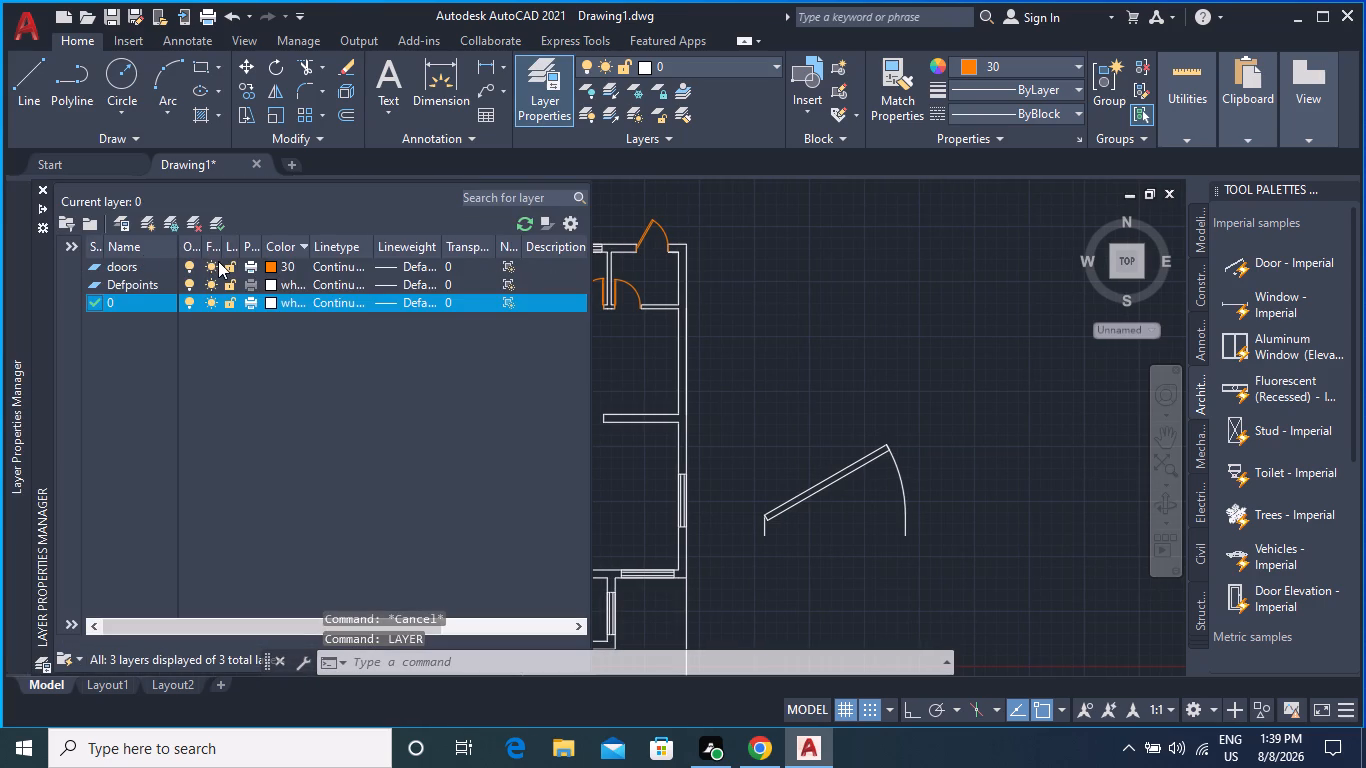
key(alt+n)
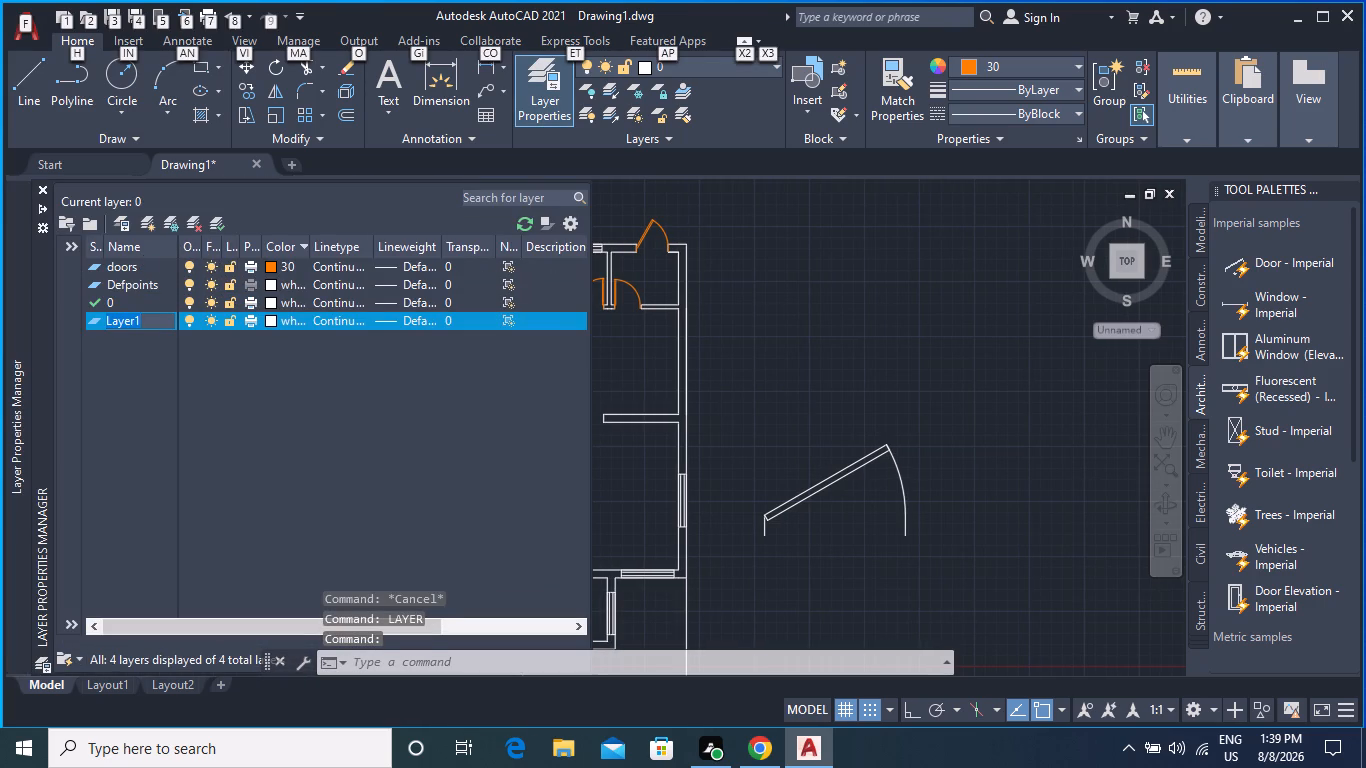
key(BackSpace)
key(BackSpace)
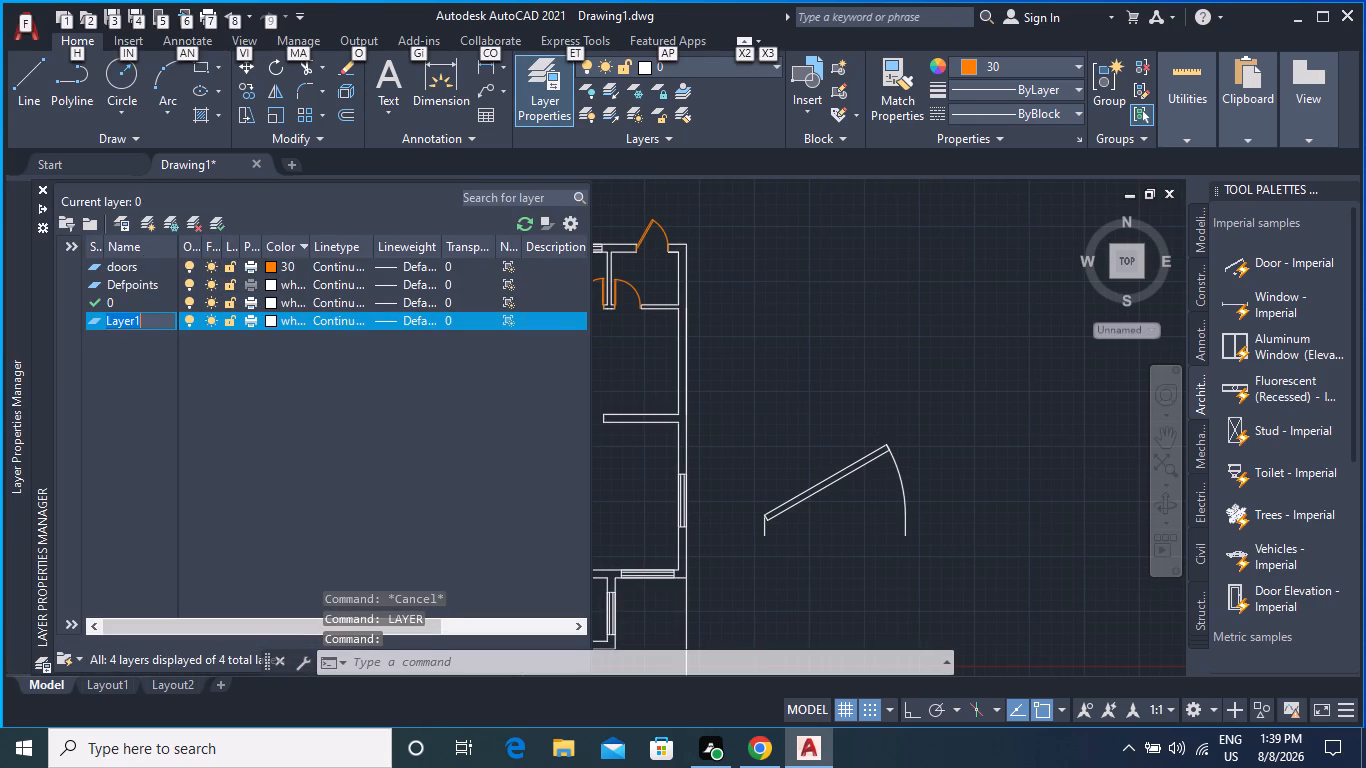
click(153, 319)
key(BackSpace)
key(BackSpace)
key(BackSpace)
key(BackSpace)
key(BackSpace)
key(BackSpace)
key(BackSpace)
key(BackSpace)
key(BackSpace)
key(BackSpace)
key(BackSpace)
key(BackSpace)
key(BackSpace)
key(BackSpace)
key(BackSpace)
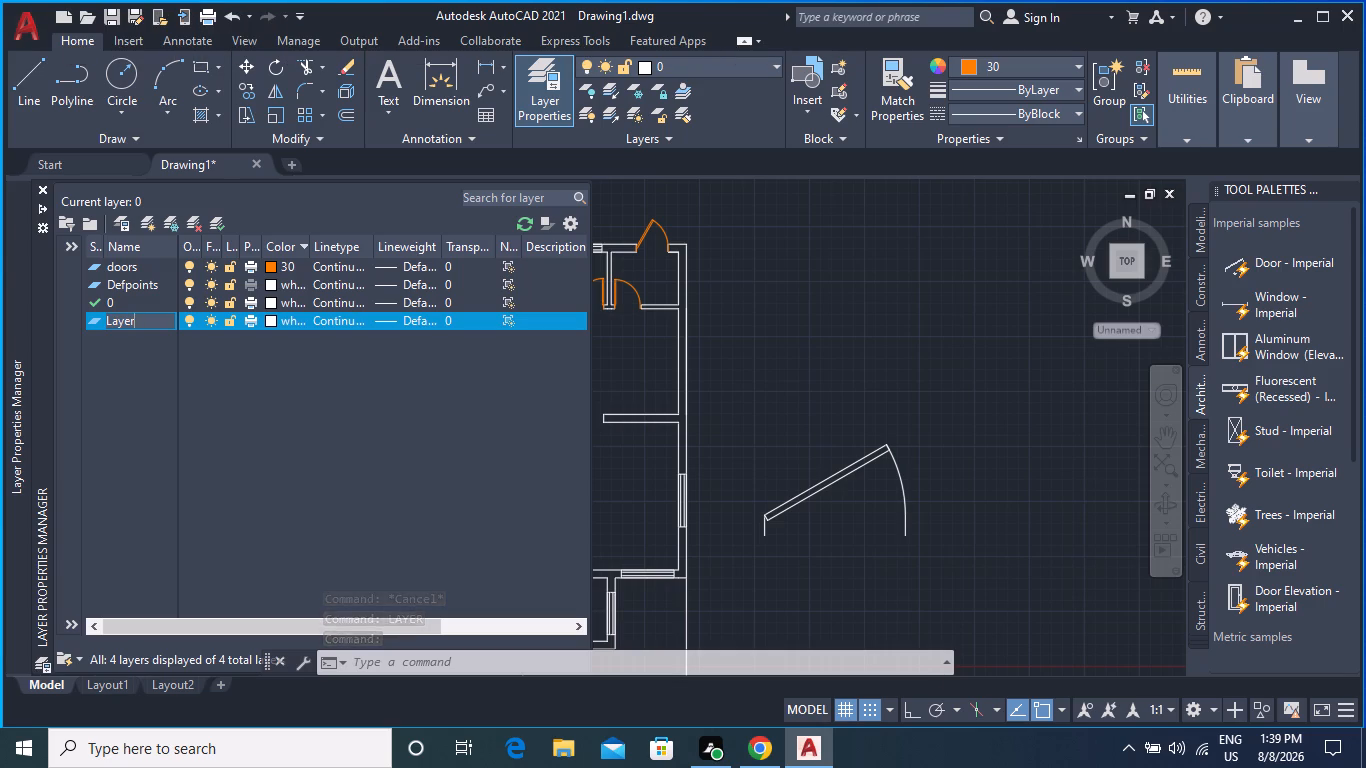
text(wind)
text(owa)
key(BackSpace)
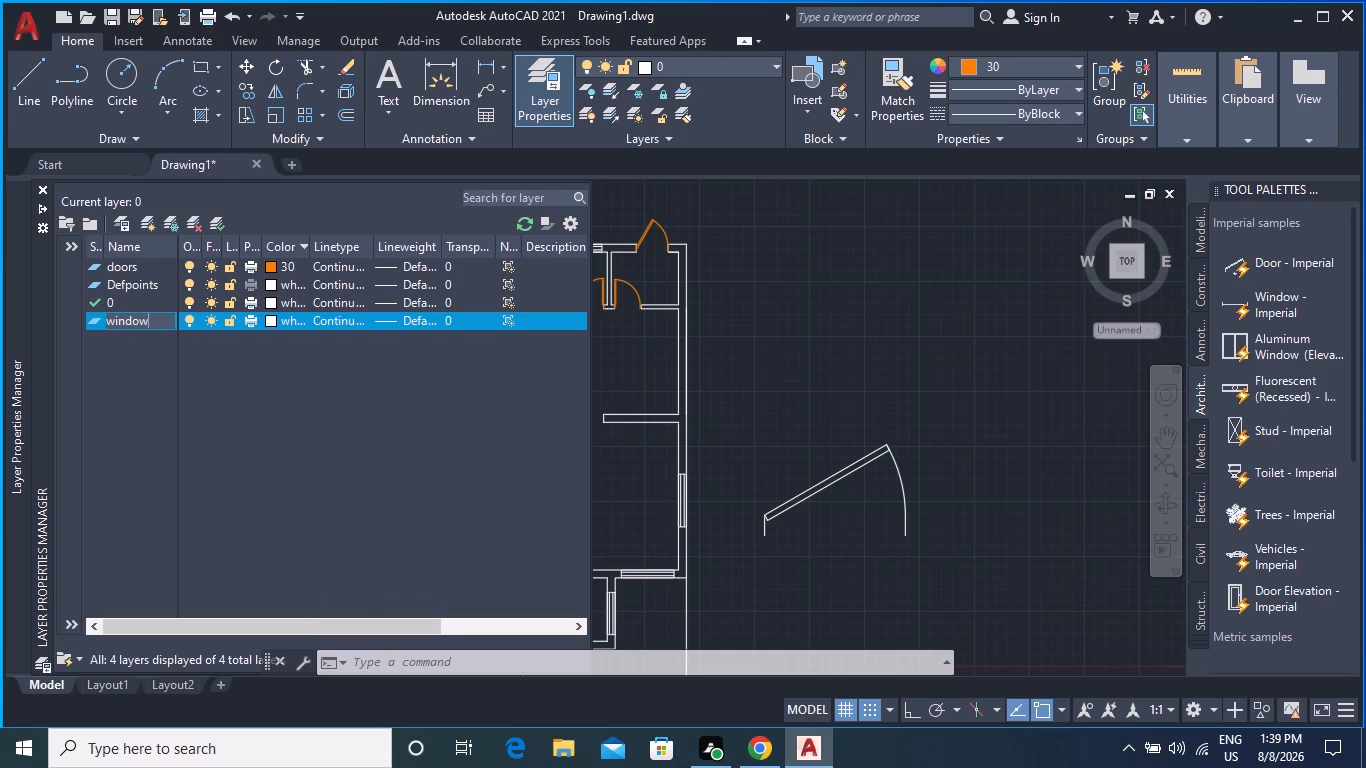
key(s)
key(Return)
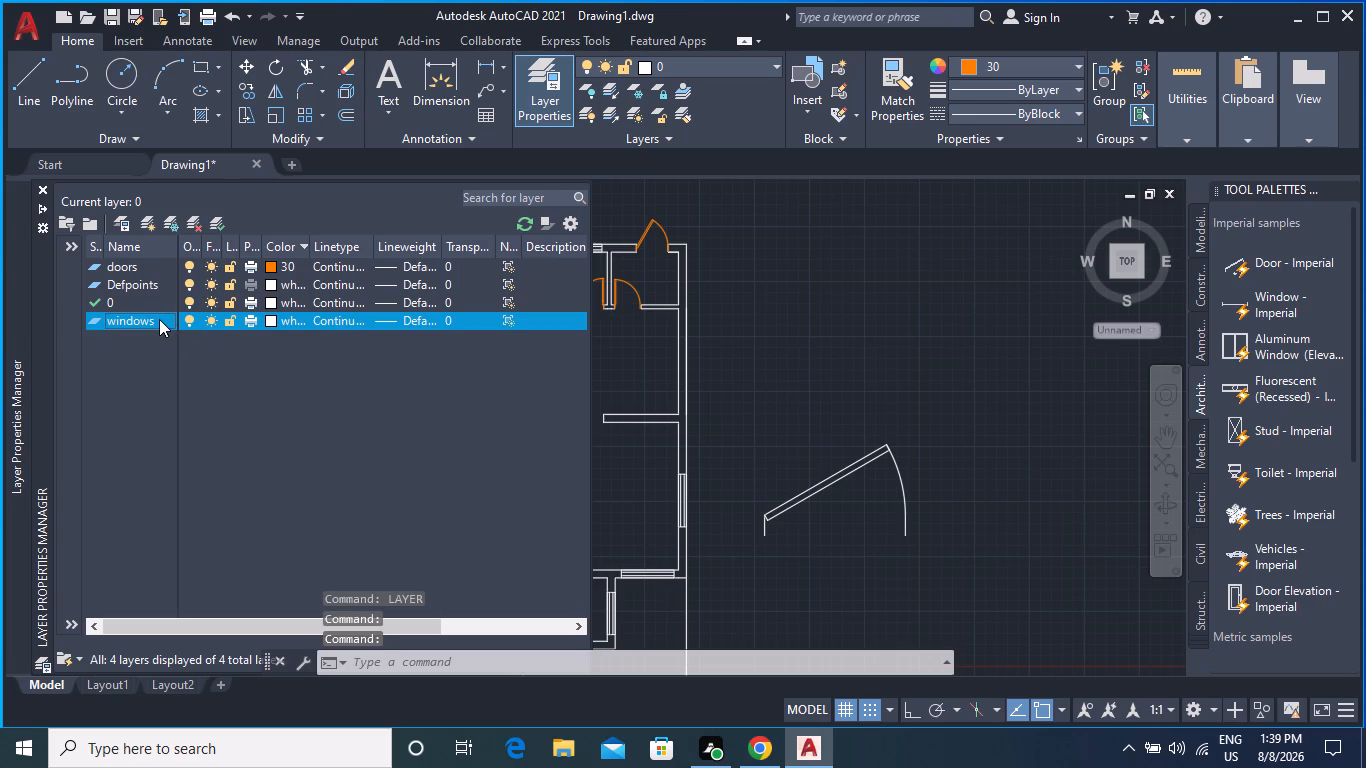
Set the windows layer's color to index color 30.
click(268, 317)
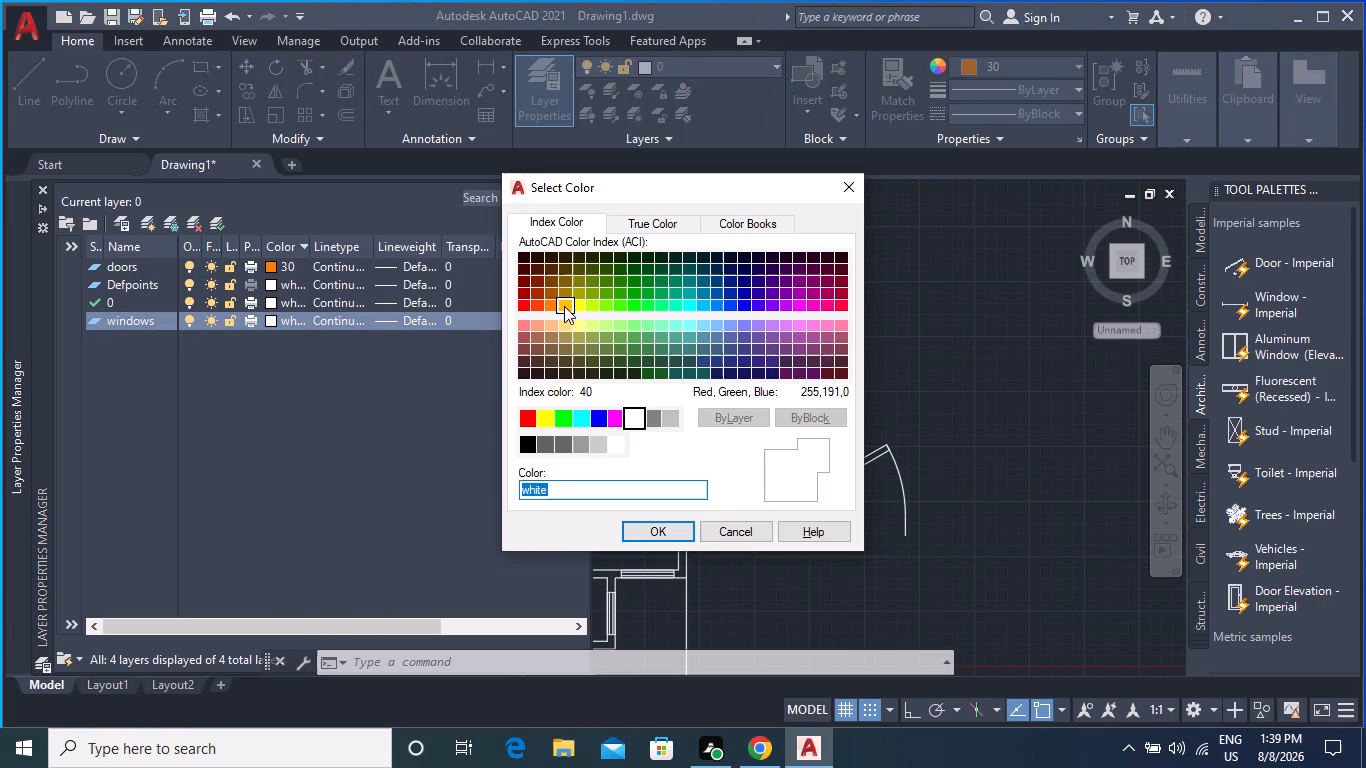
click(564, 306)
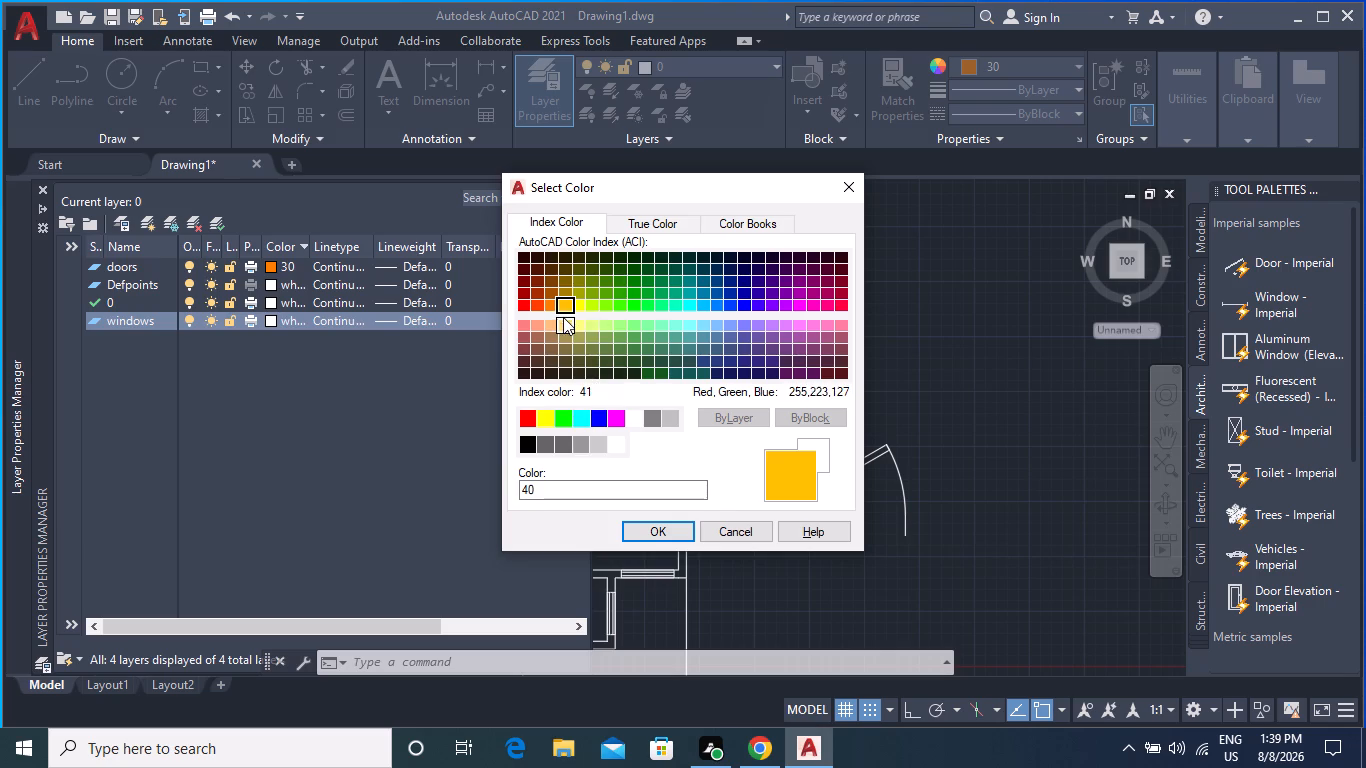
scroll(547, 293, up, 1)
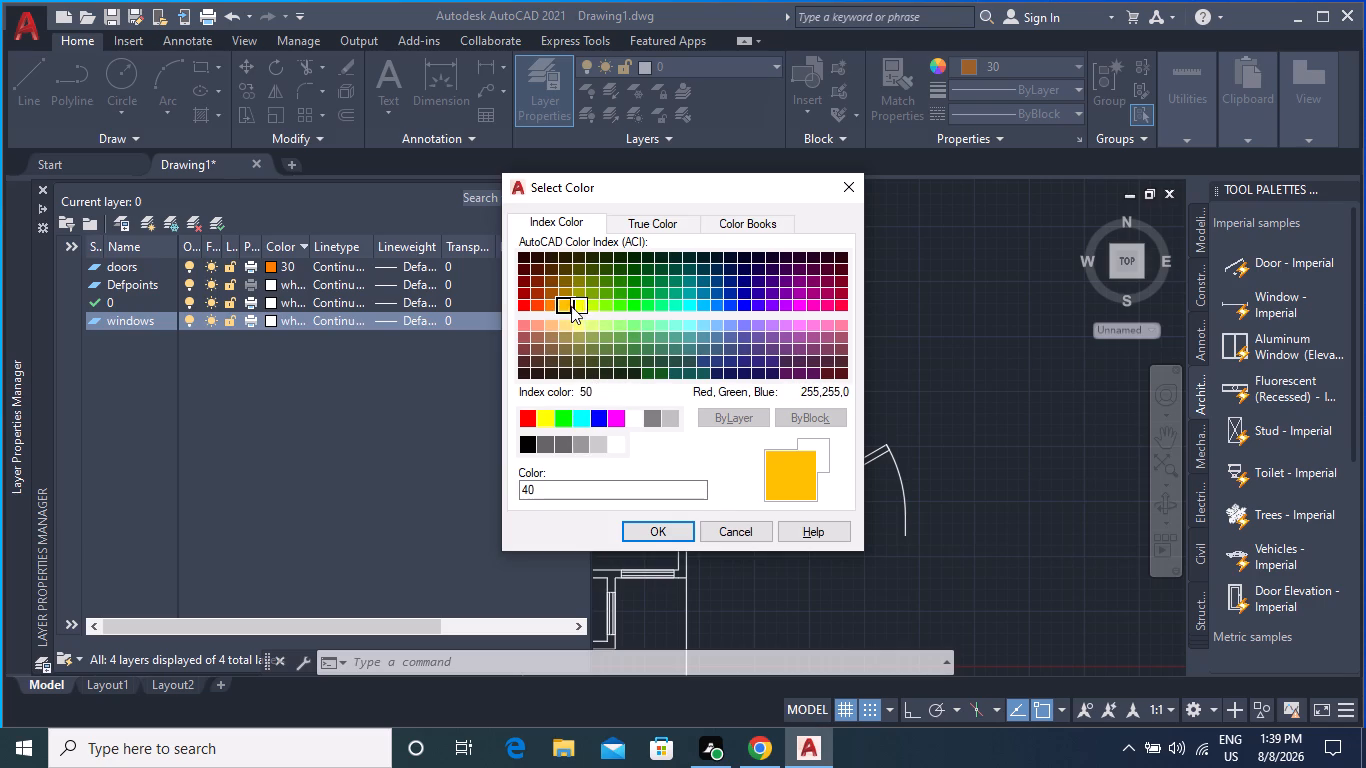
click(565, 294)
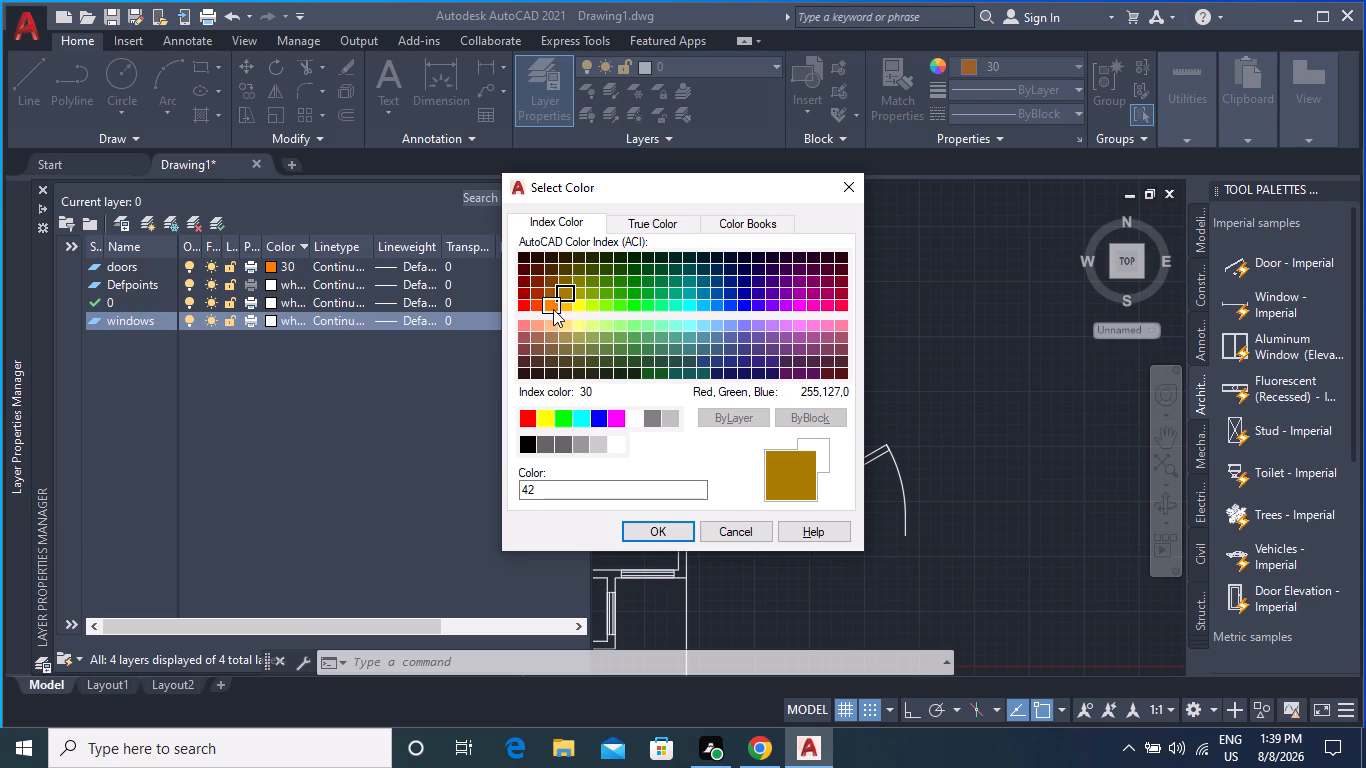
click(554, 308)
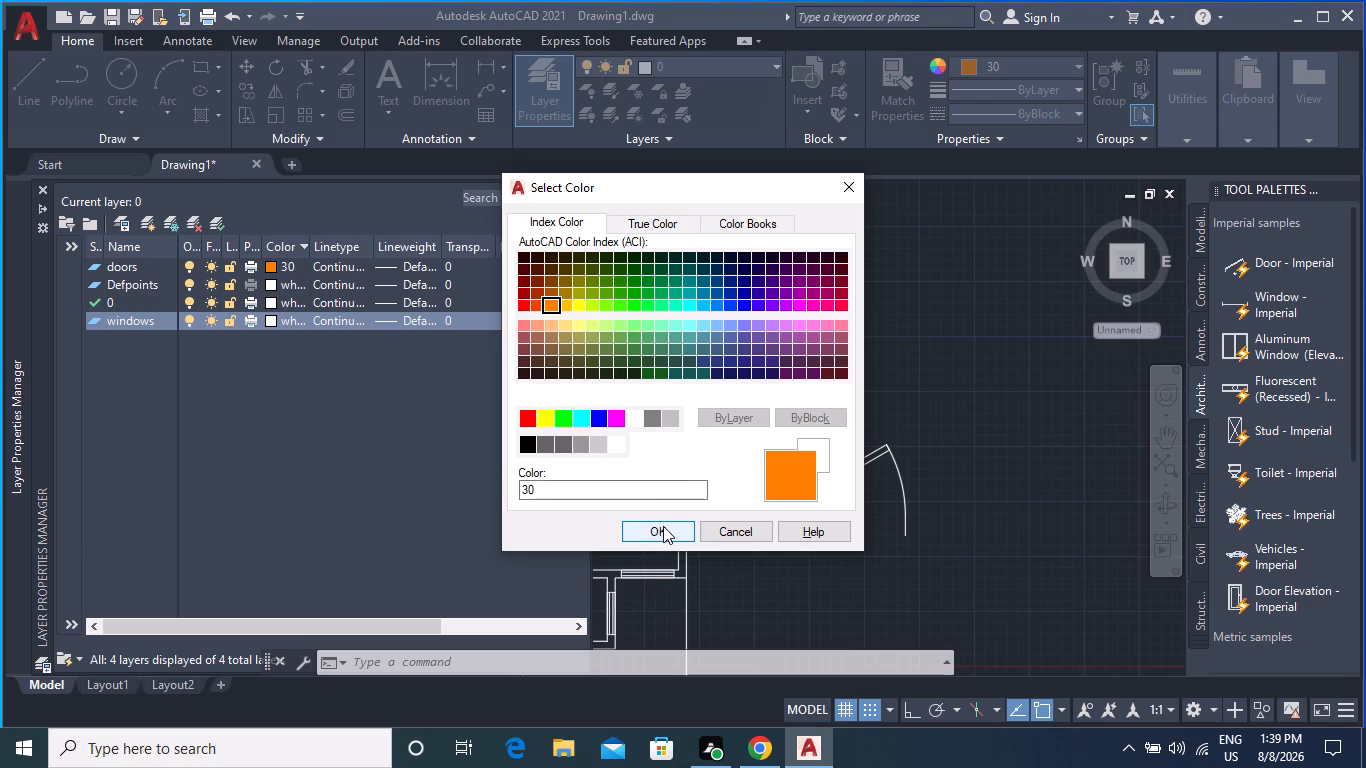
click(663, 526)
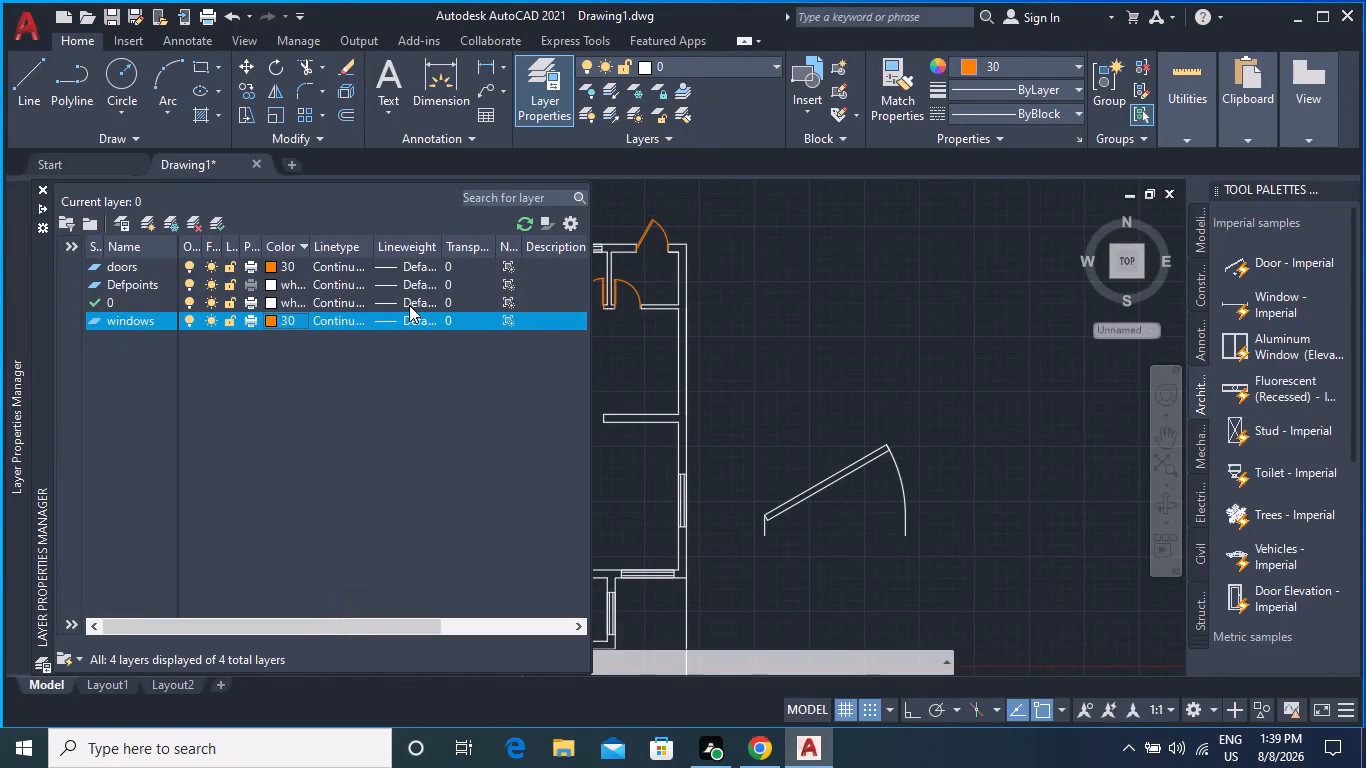
Change the windows layer's color to a slightly lighter orange true color, about RGB 255,135,15, and close the layer manager.
click(269, 318)
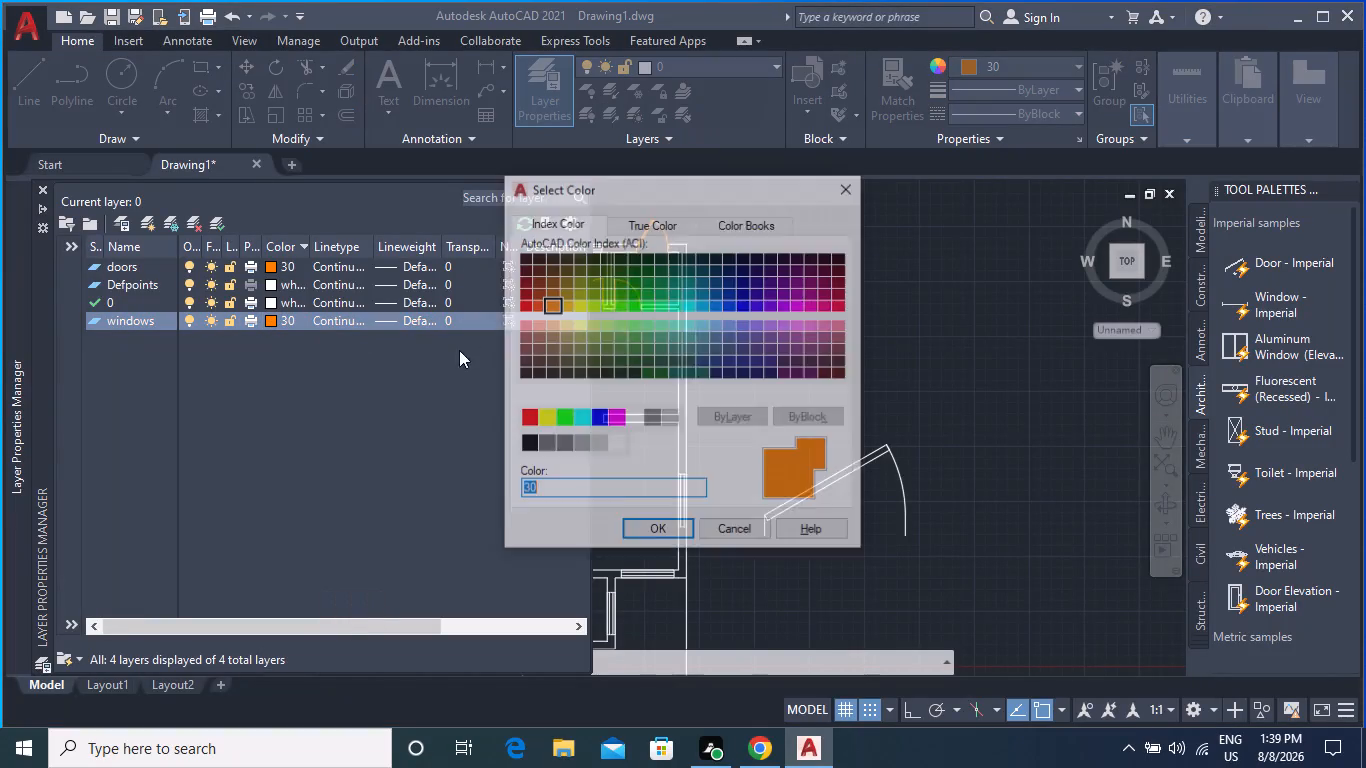
scroll(645, 358, up, 1)
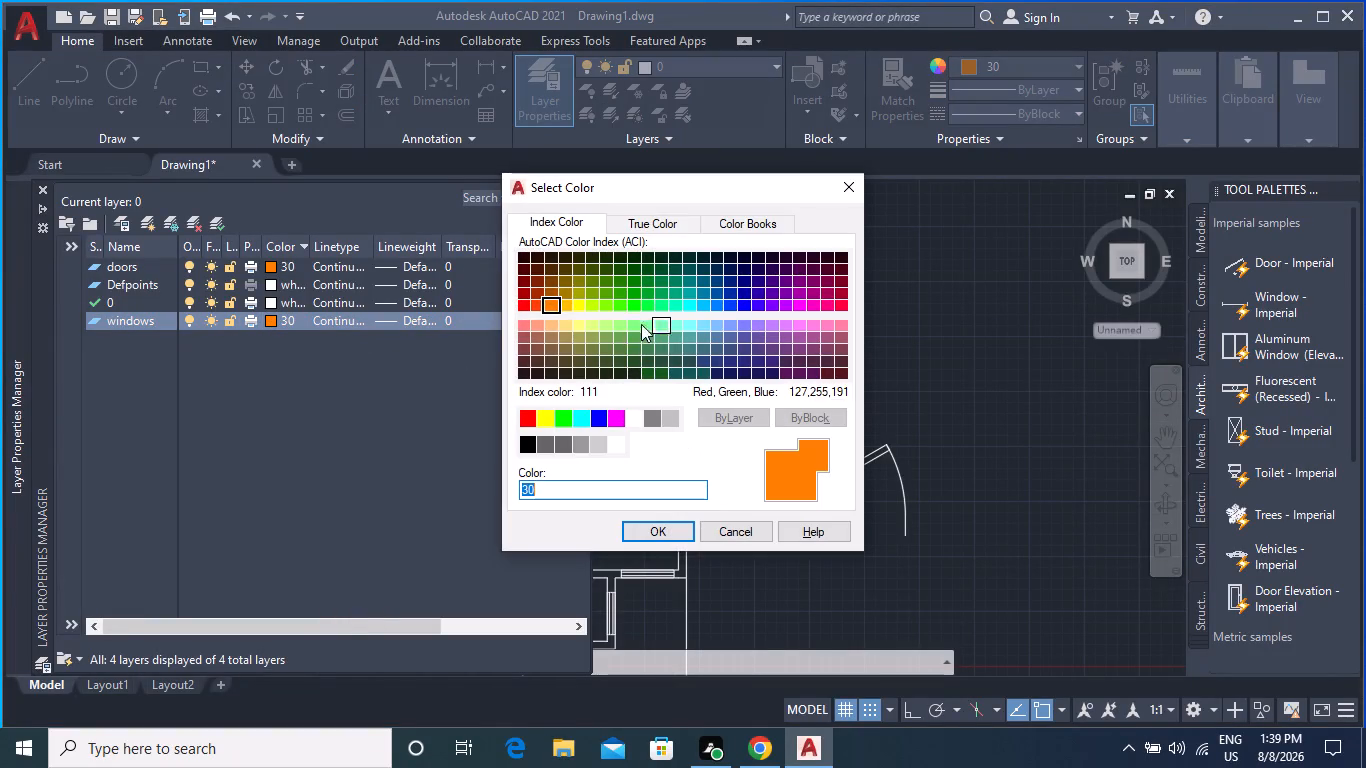
scroll(627, 323, up, 2)
click(565, 326)
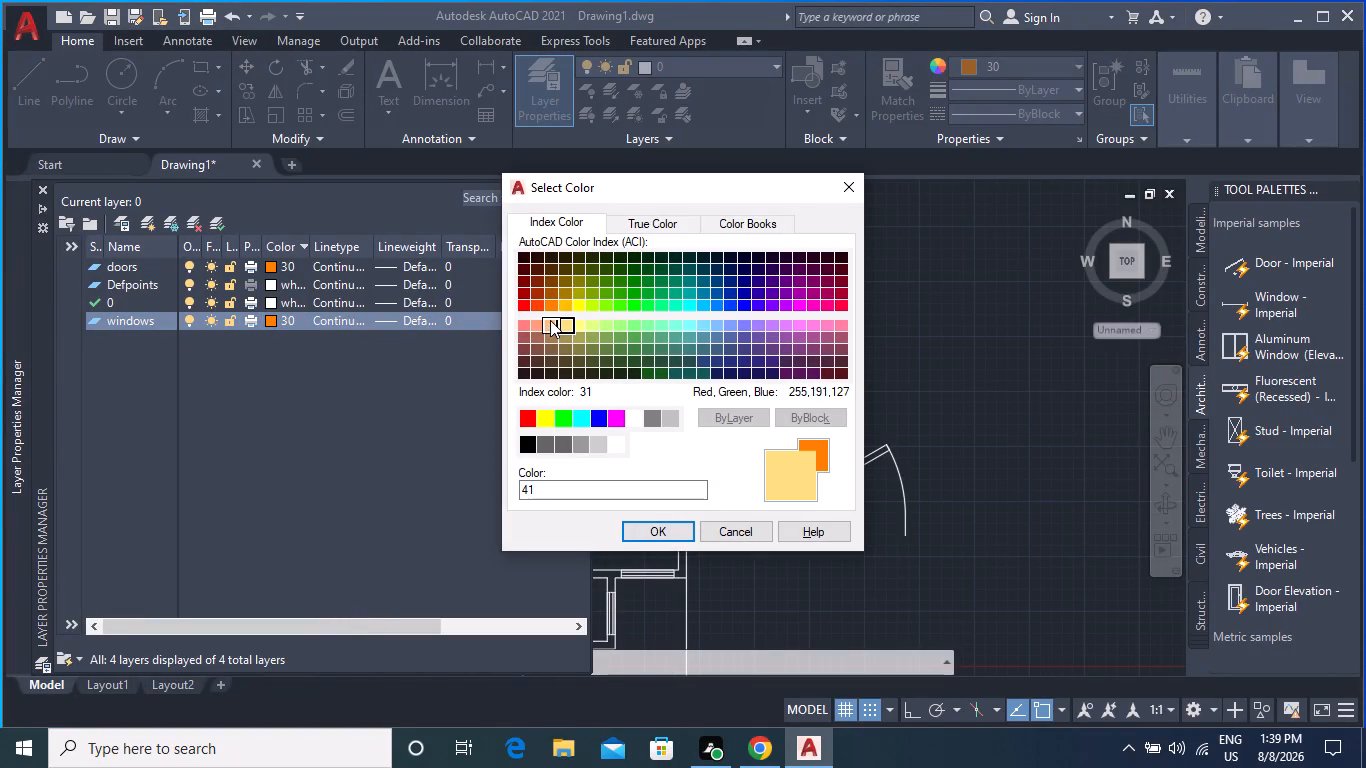
click(556, 307)
click(569, 305)
click(649, 220)
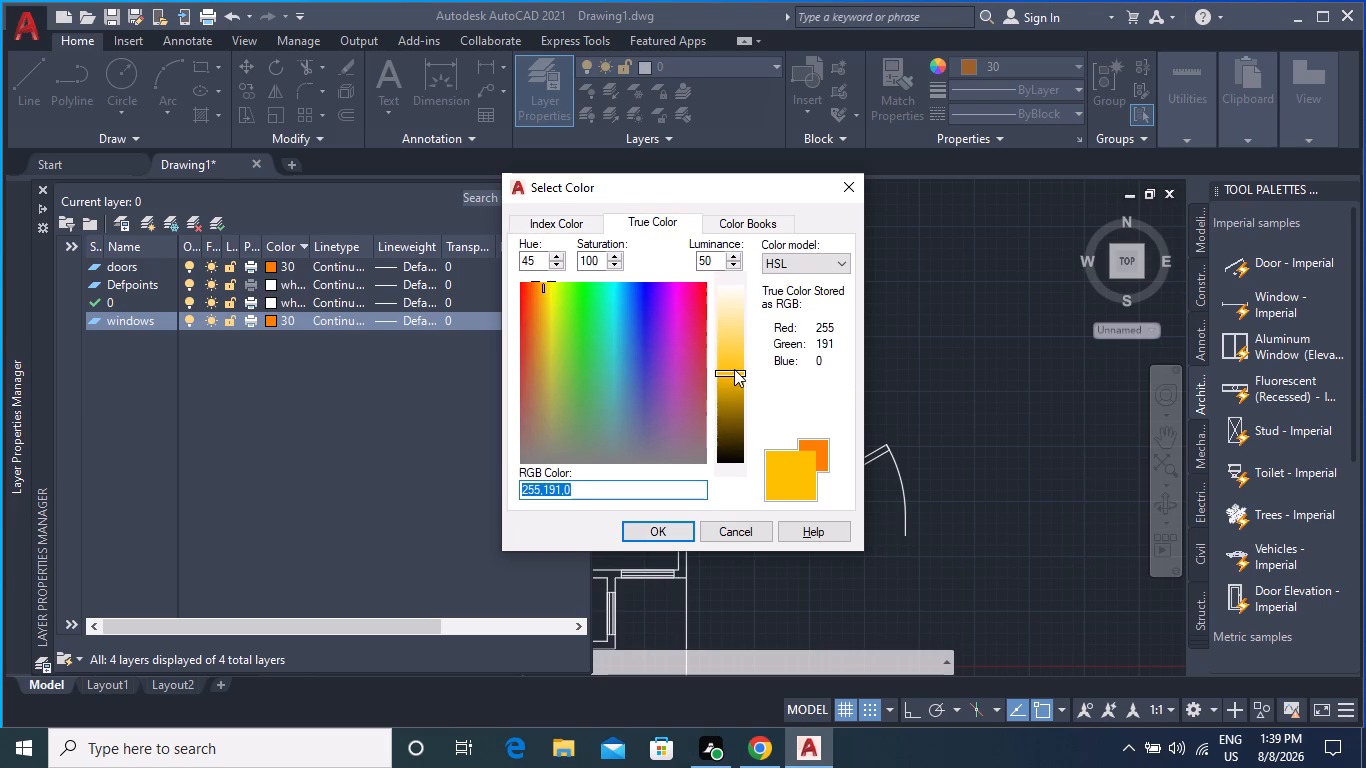
drag(734, 369, 739, 354)
click(820, 447)
click(798, 462)
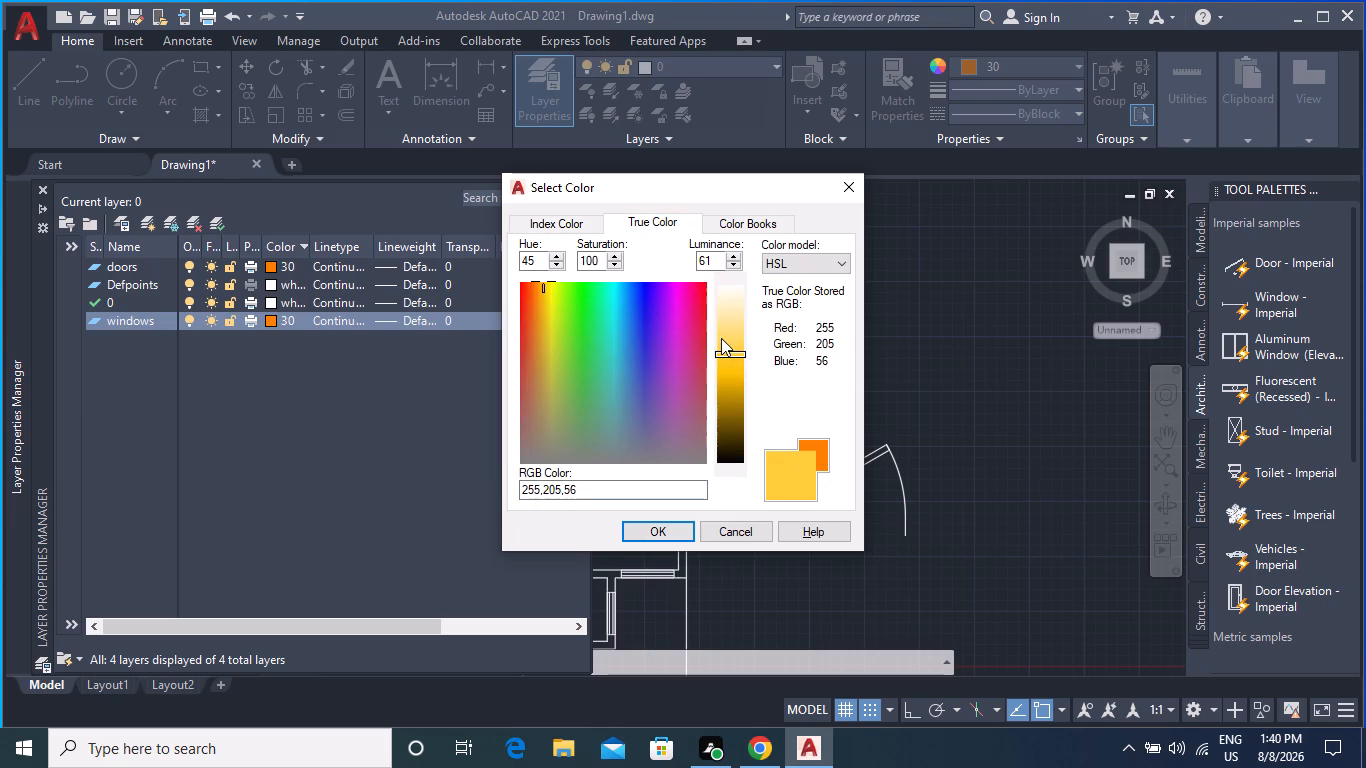
click(559, 221)
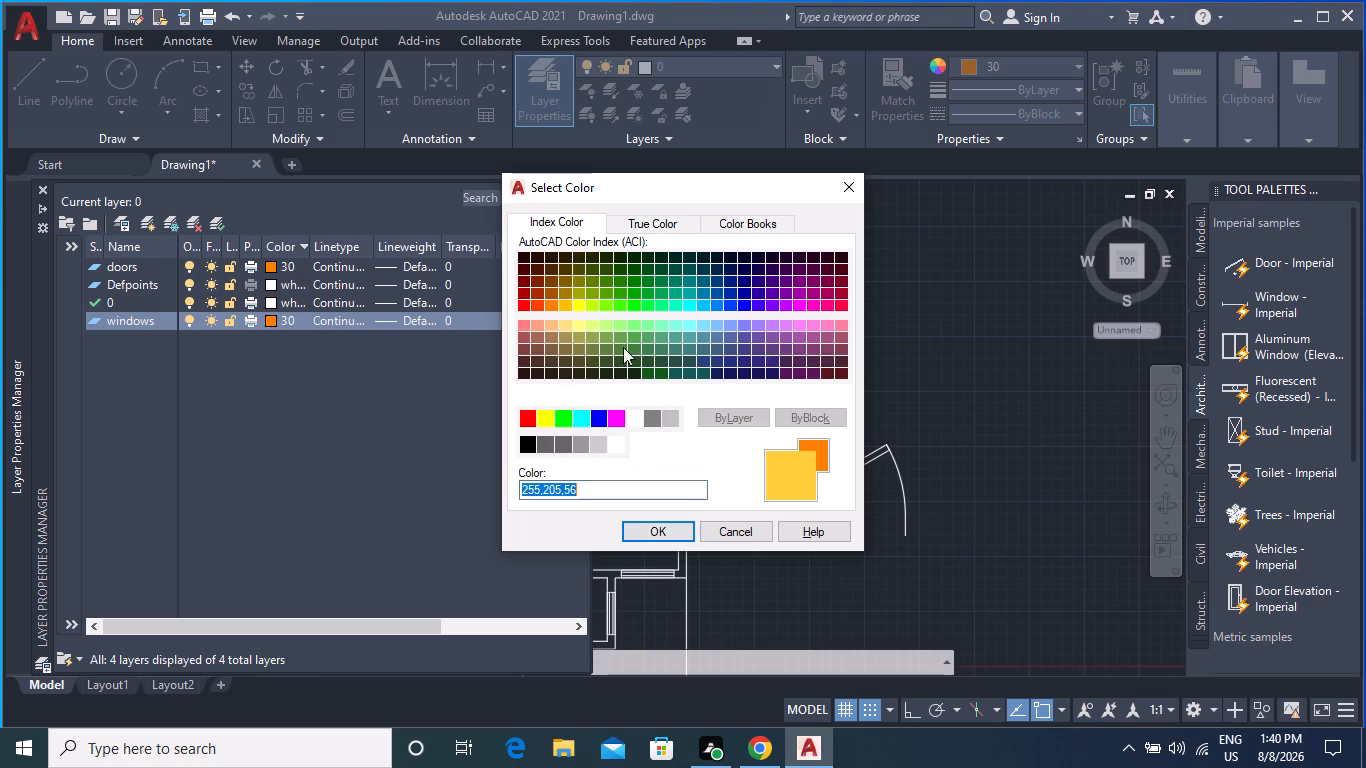
click(564, 308)
click(555, 308)
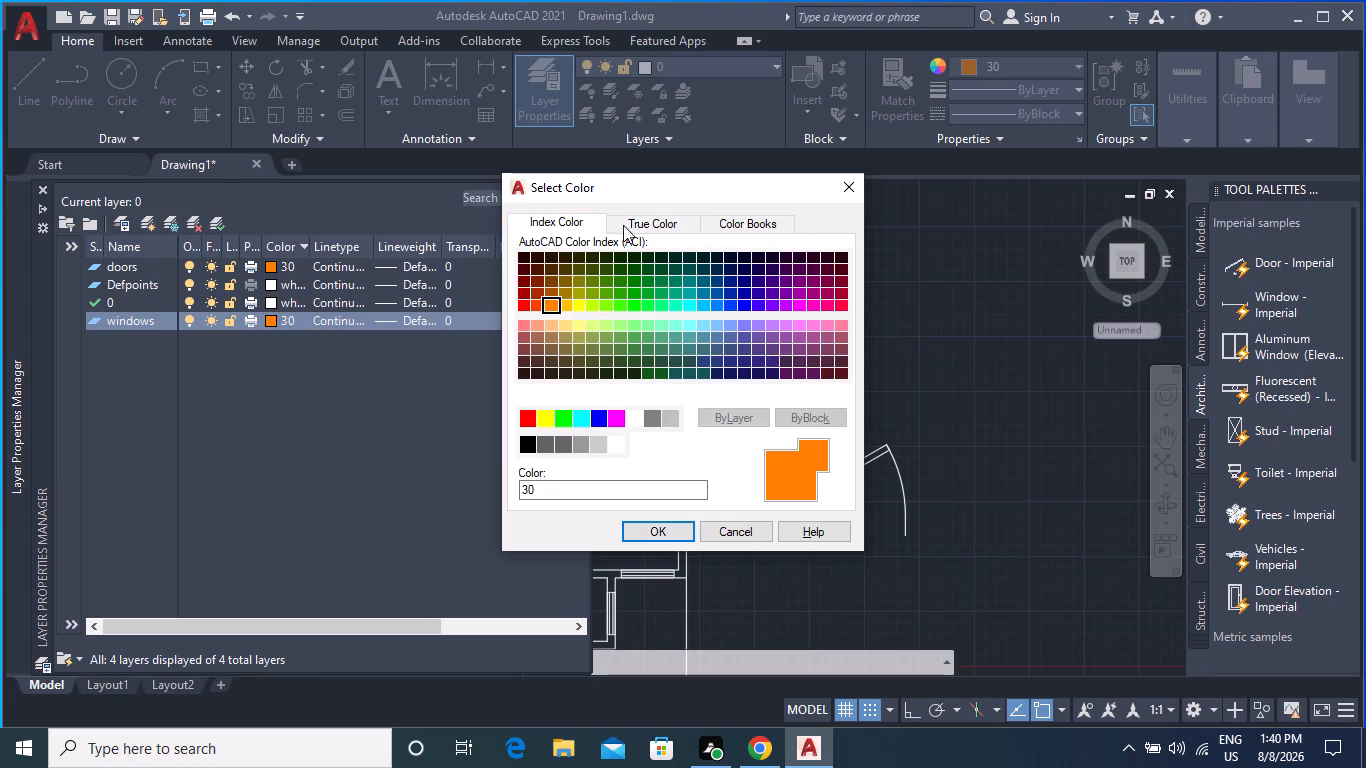
click(642, 216)
click(725, 357)
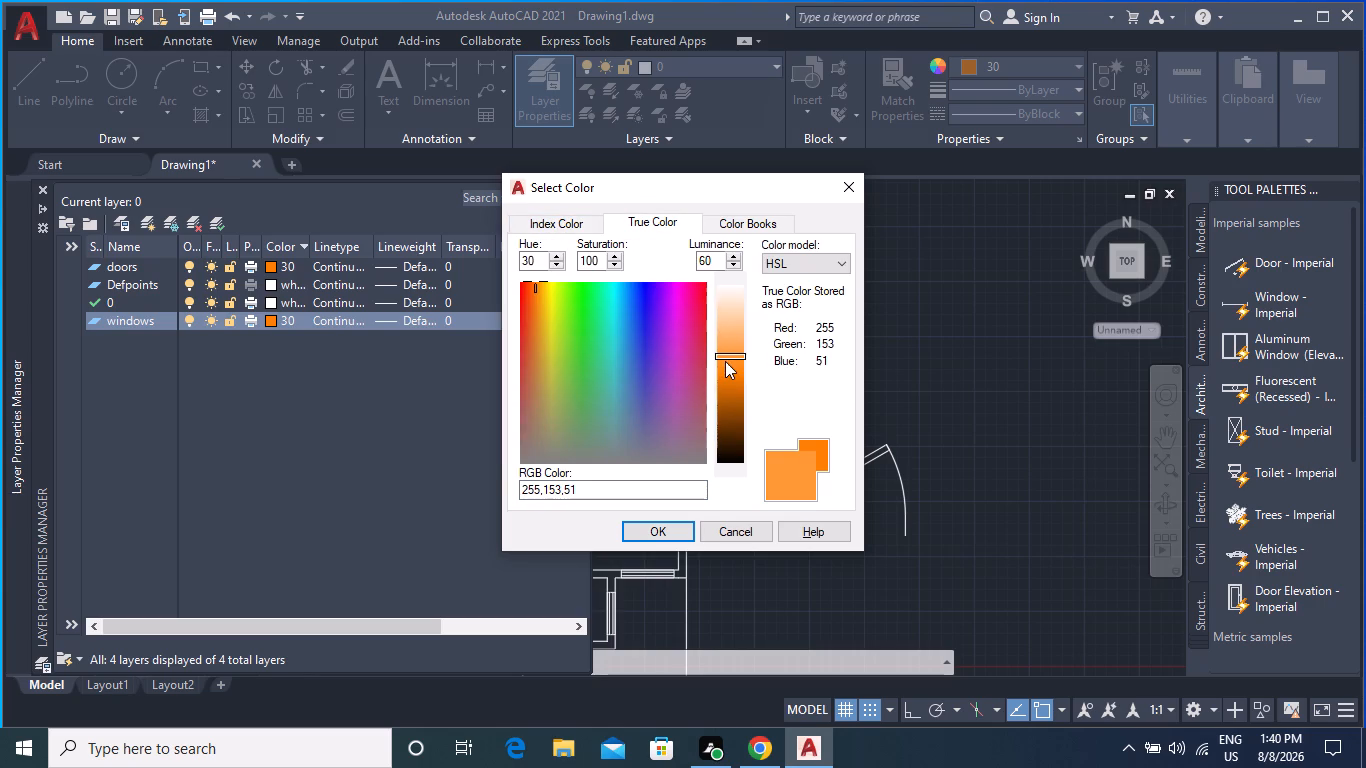
click(725, 361)
double_click(726, 363)
click(664, 531)
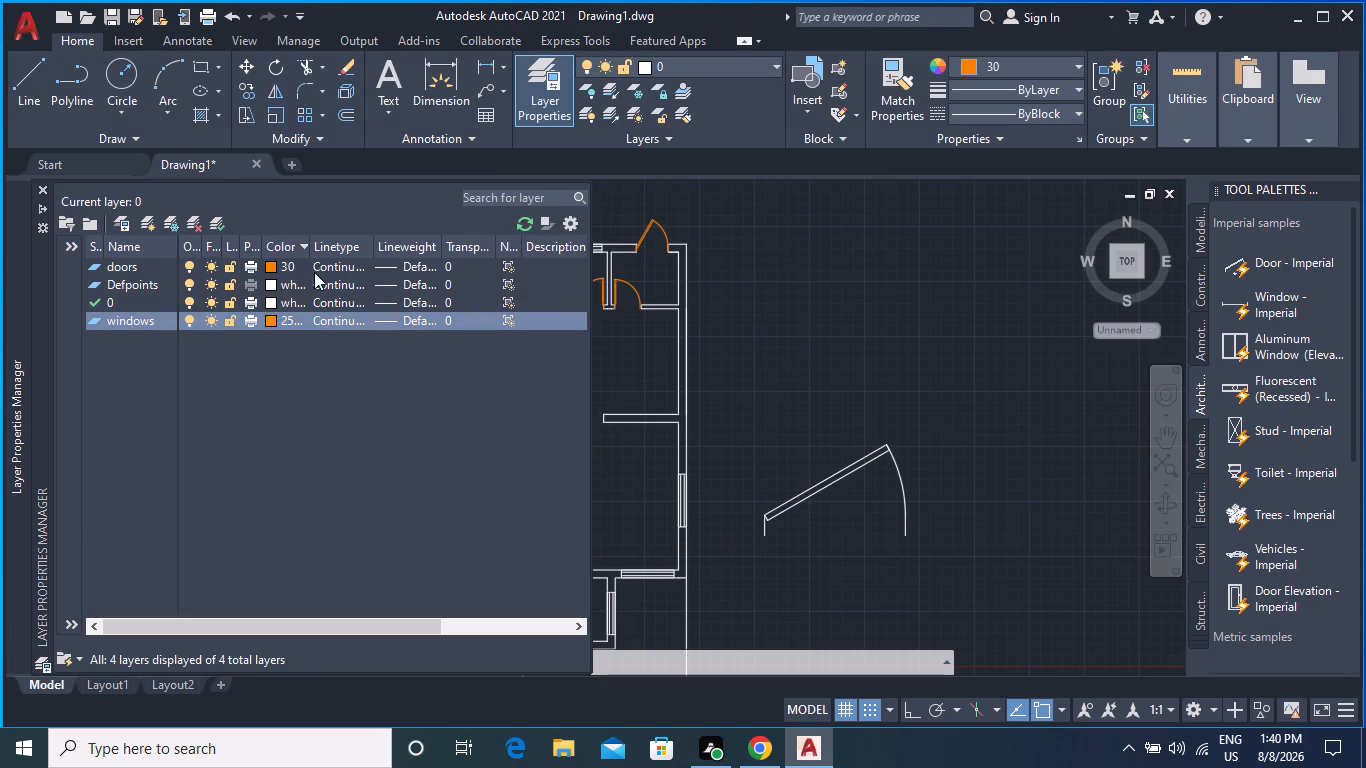
click(43, 183)
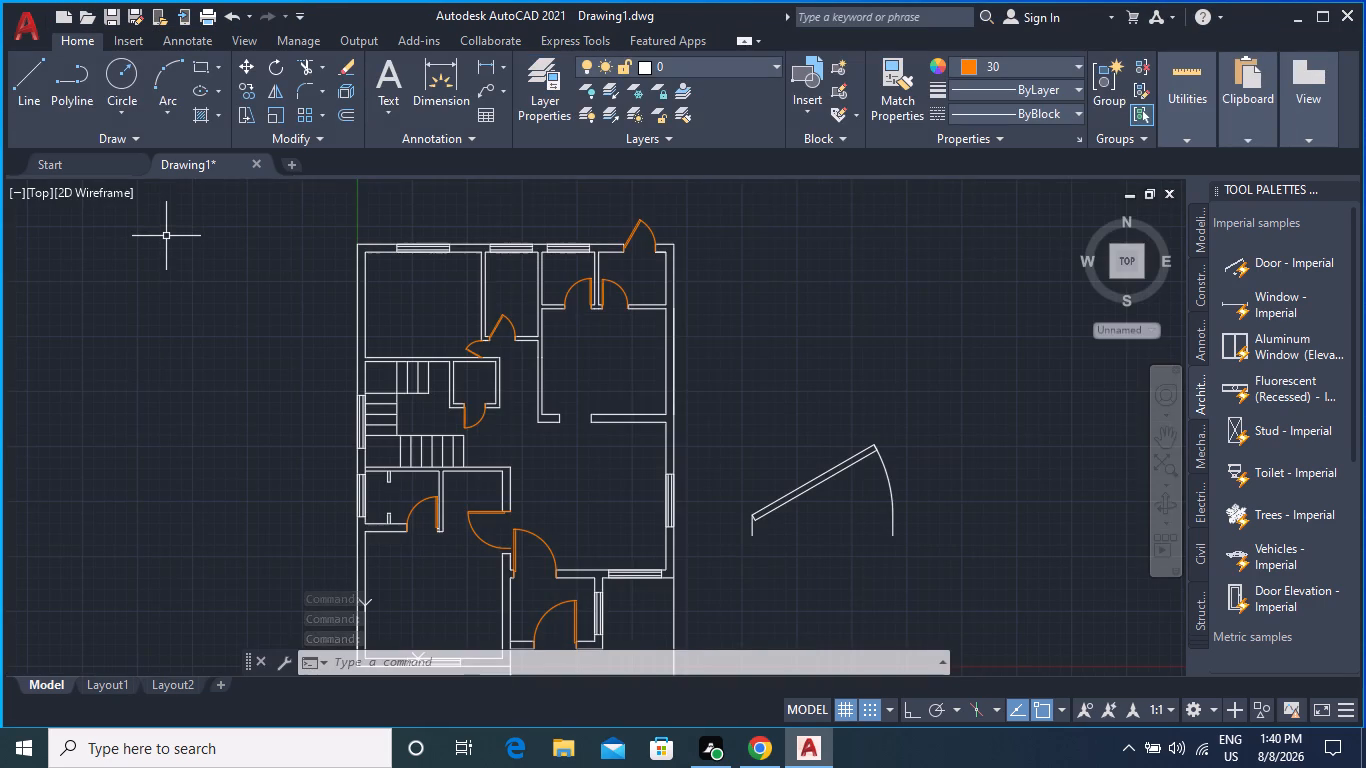
Open the object properties with nothing selected and set the current color to the lighter orange true color 255,140,26.
text(proper)
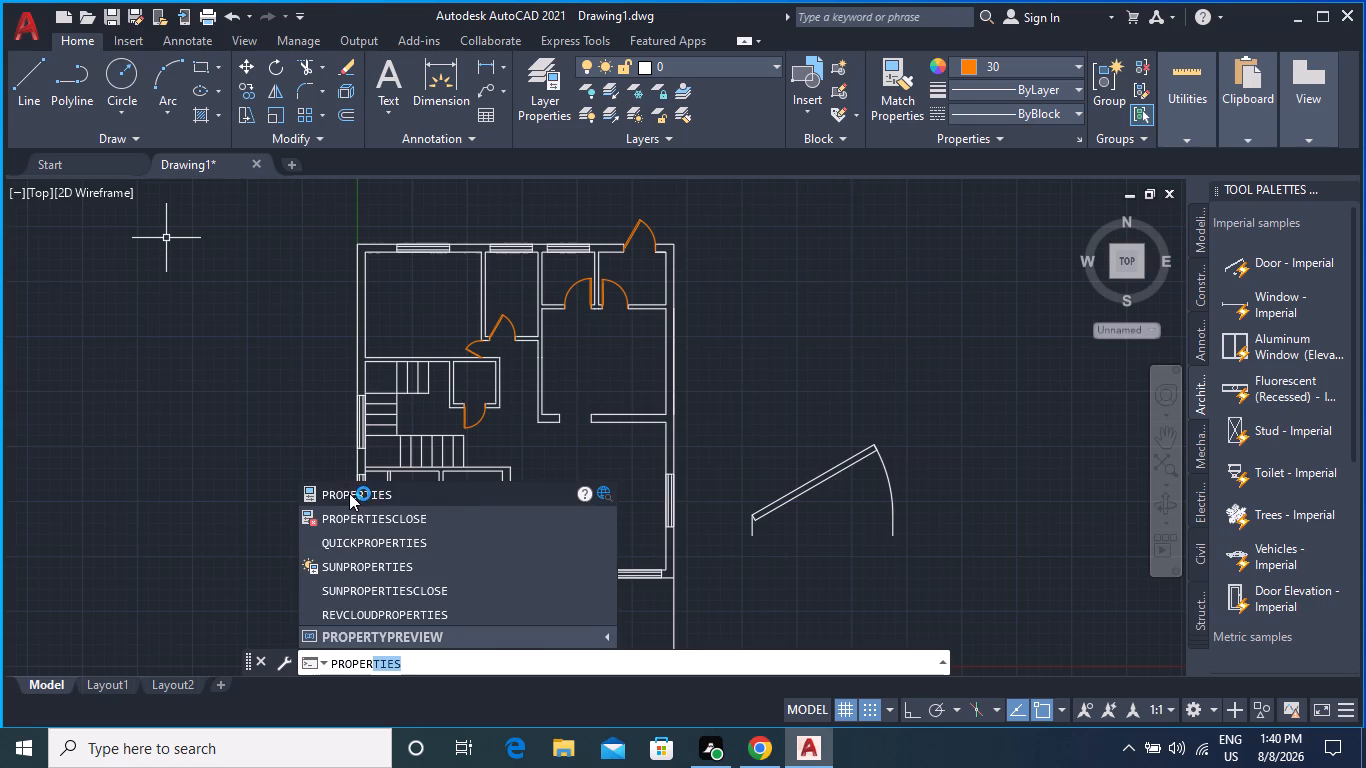
click(350, 493)
click(250, 115)
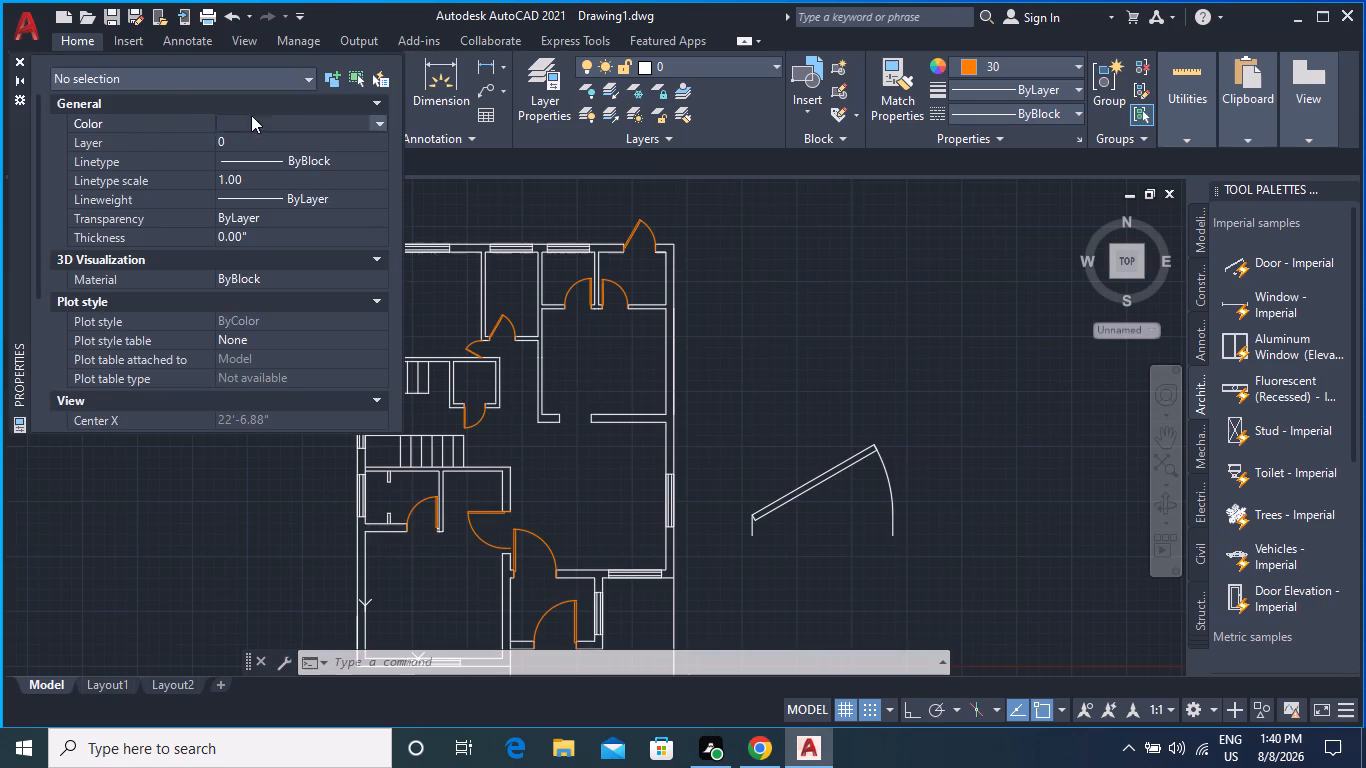
click(265, 119)
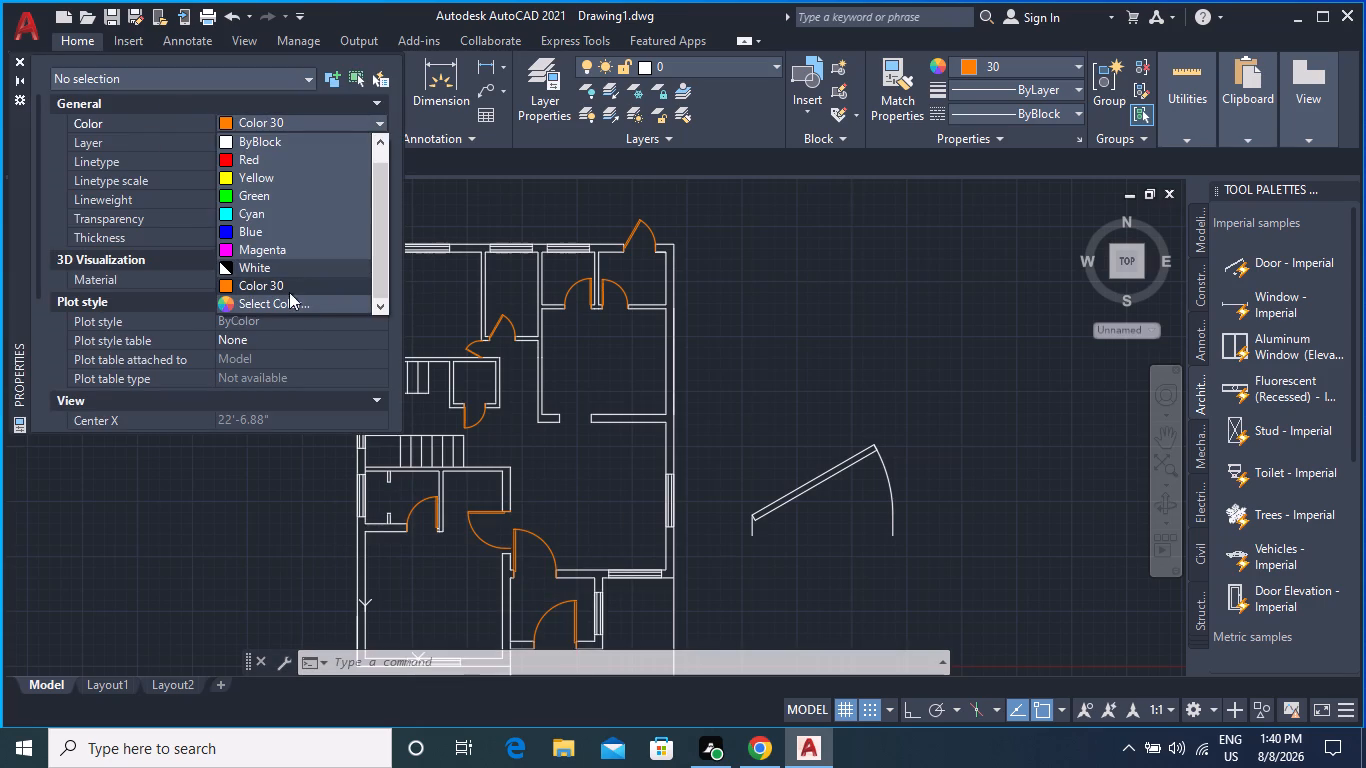
click(288, 308)
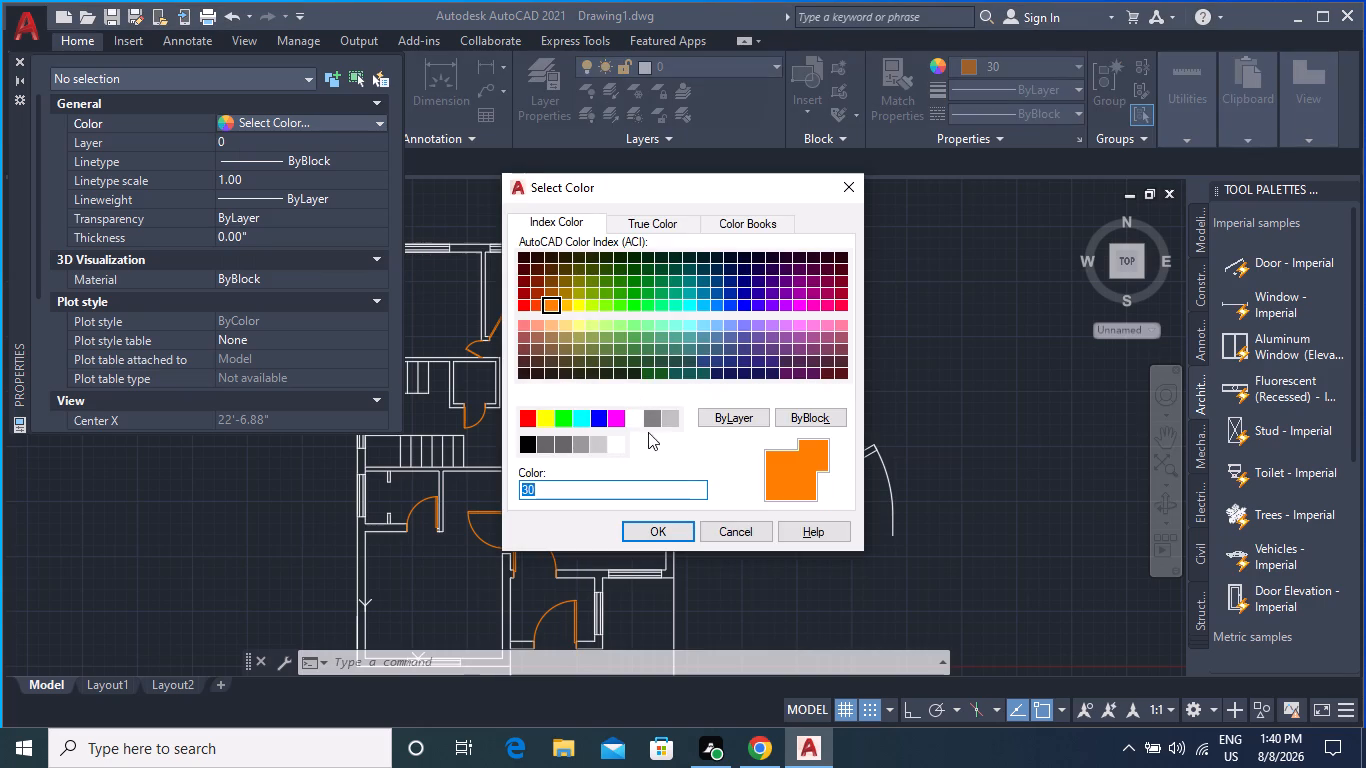
click(536, 303)
click(547, 300)
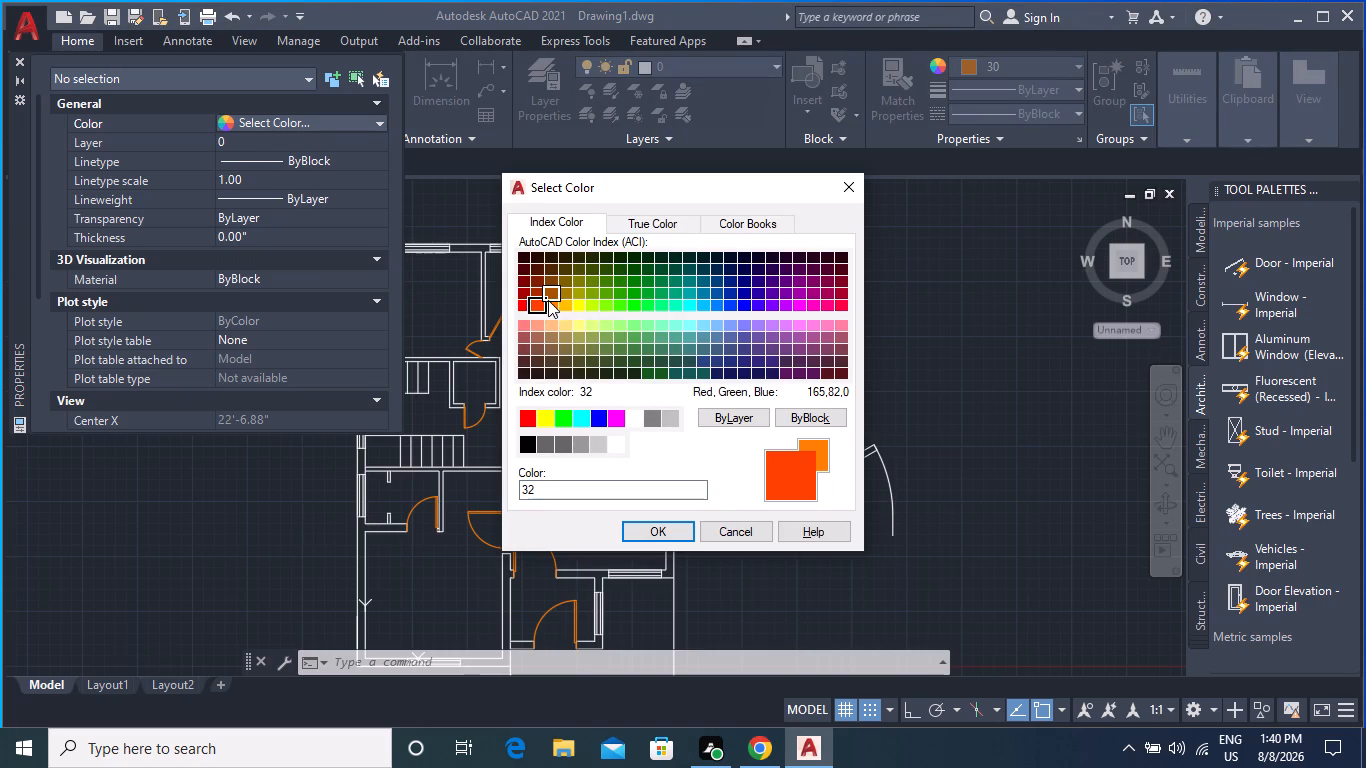
click(550, 307)
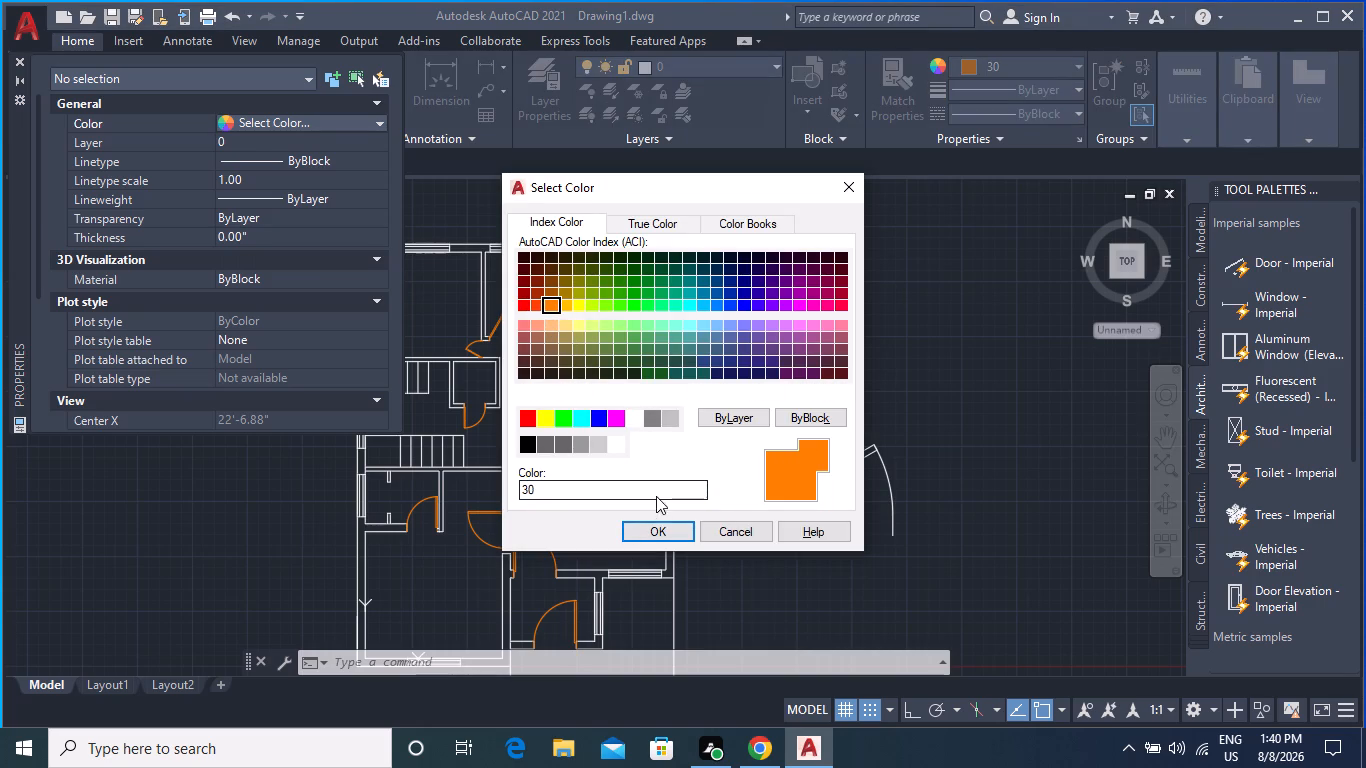
click(636, 220)
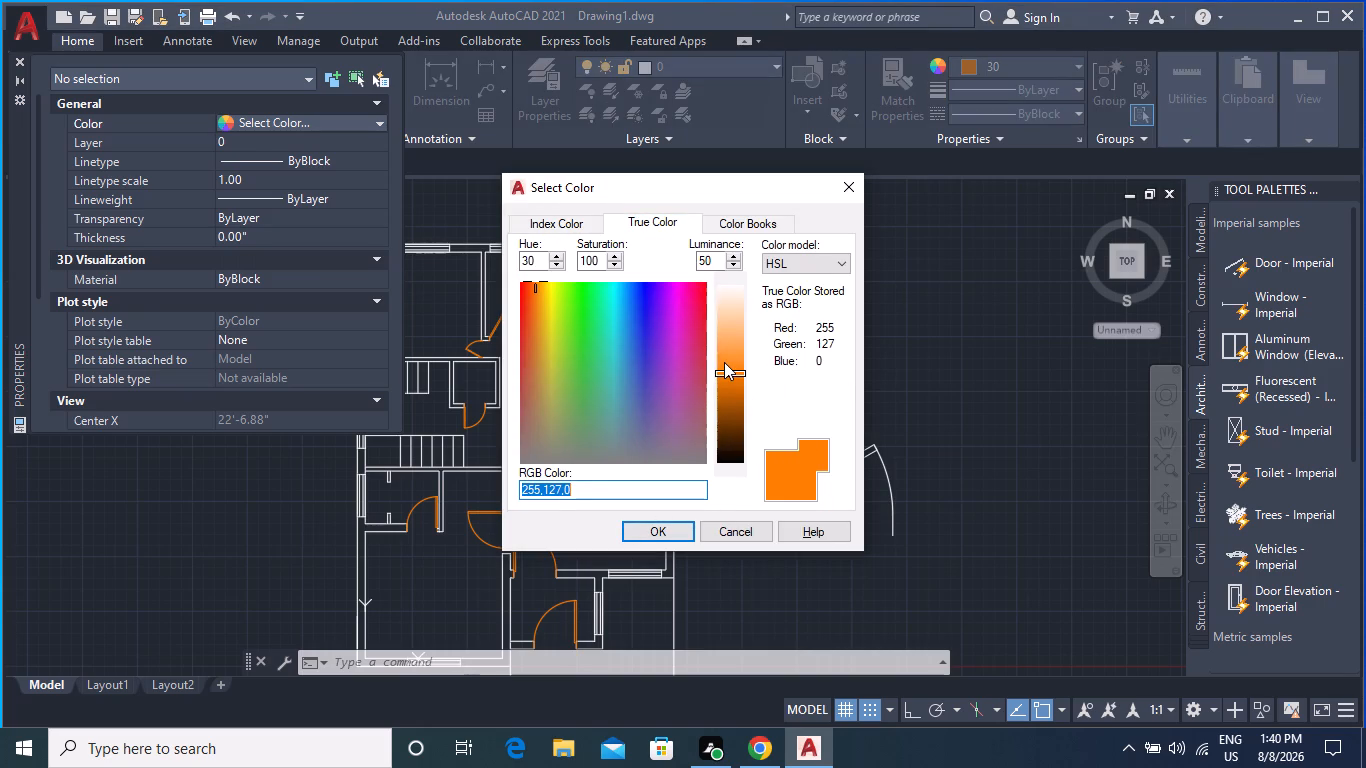
click(724, 362)
click(723, 364)
click(723, 367)
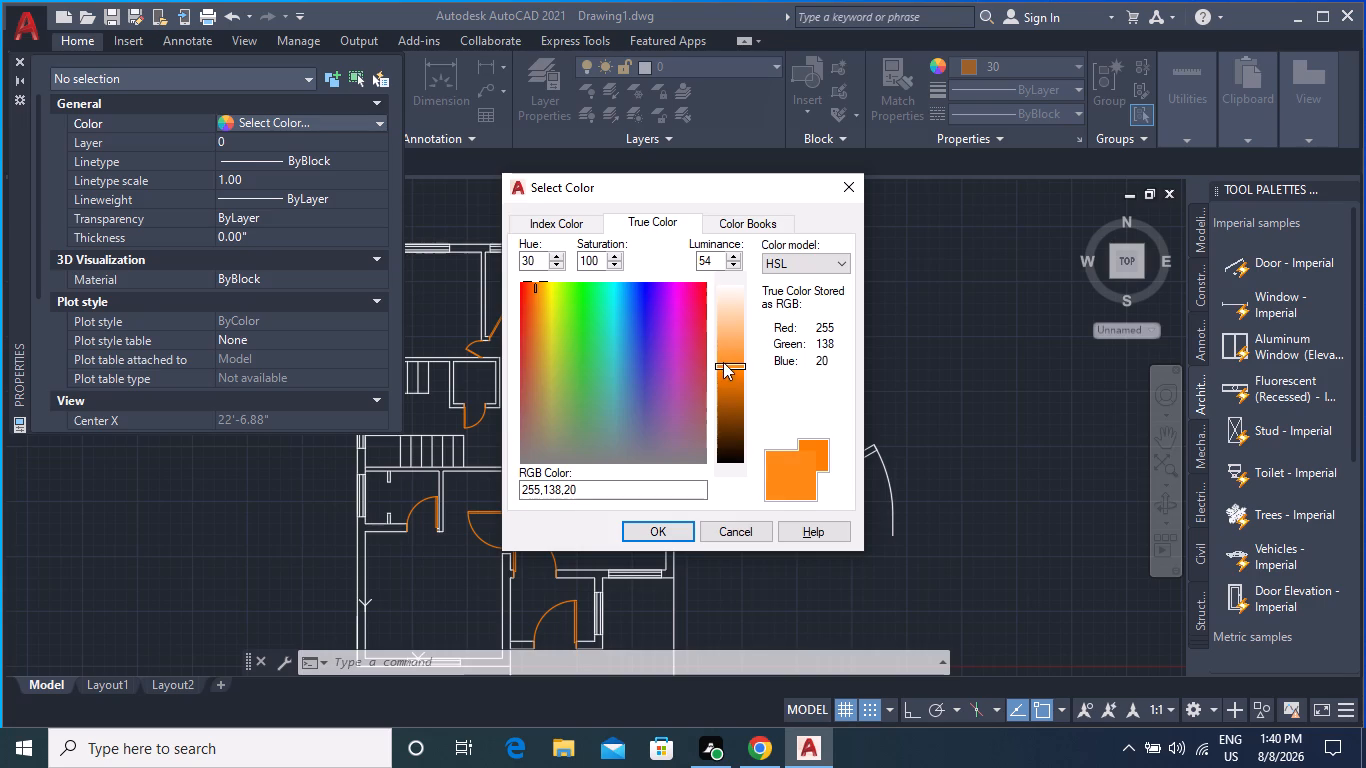
click(723, 361)
click(724, 365)
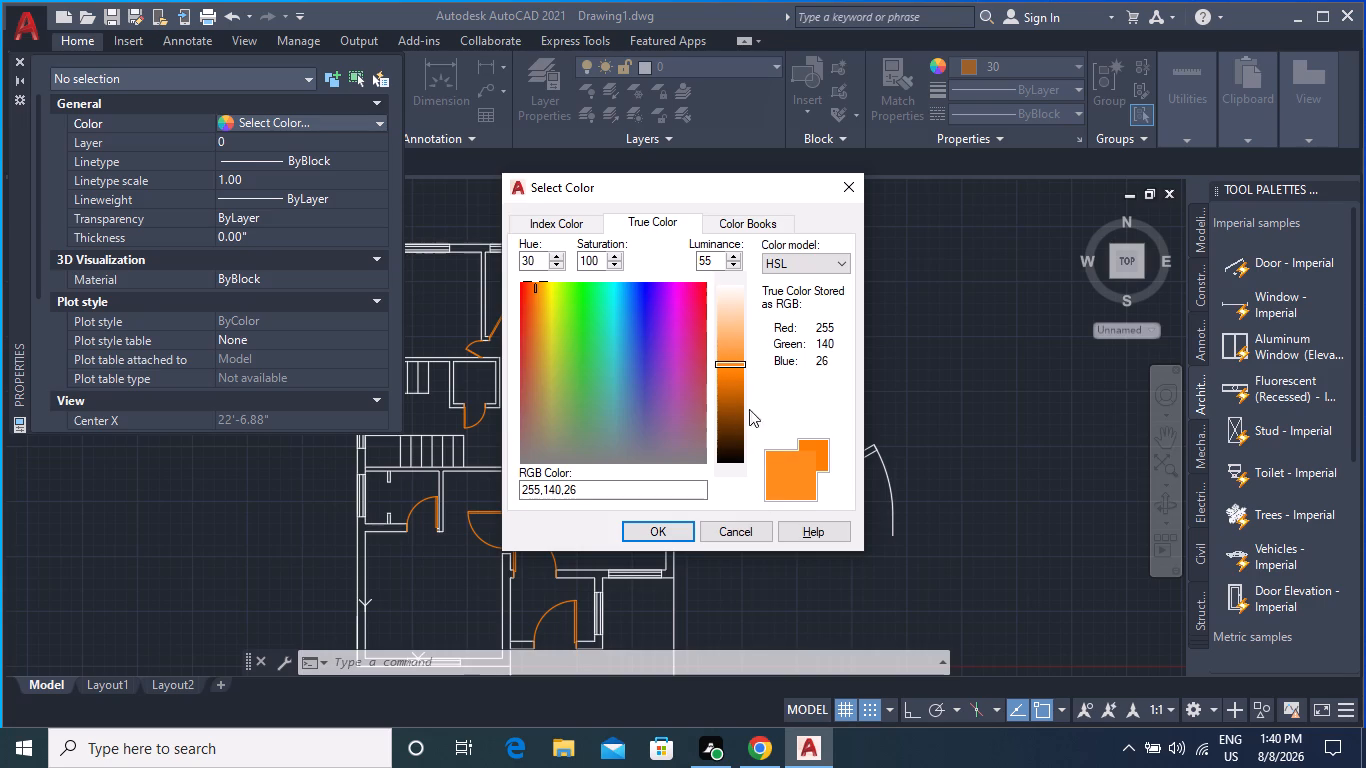
click(676, 532)
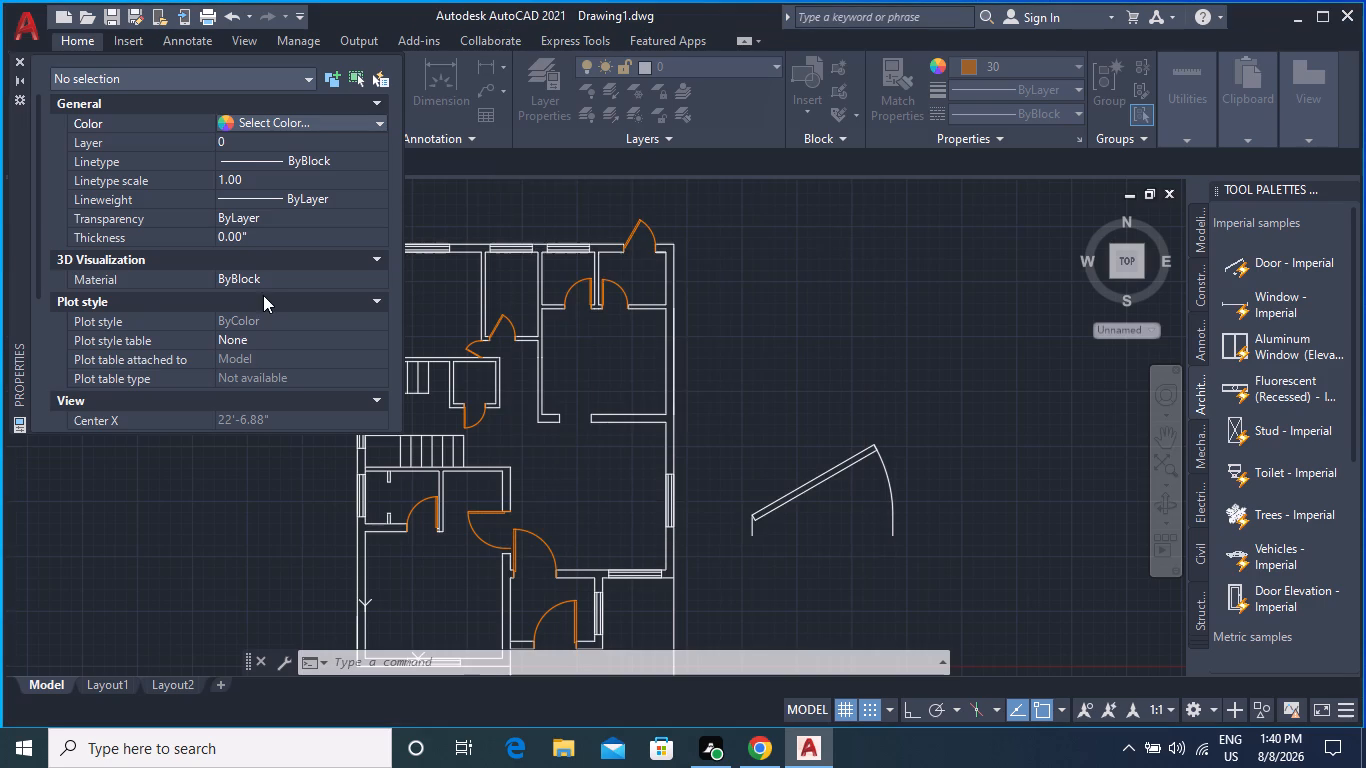
Set the current layer to windows in the properties, with no objects selected.
click(322, 141)
click(323, 141)
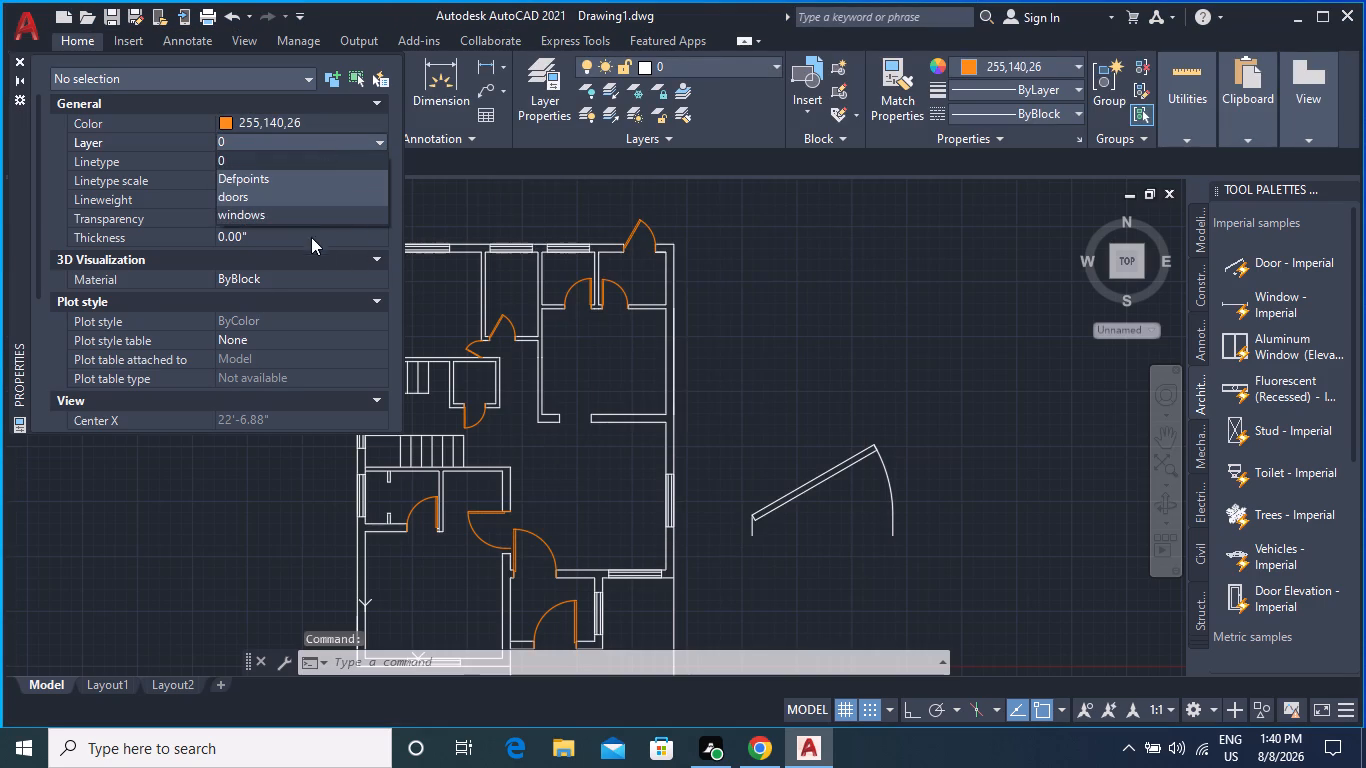
click(308, 216)
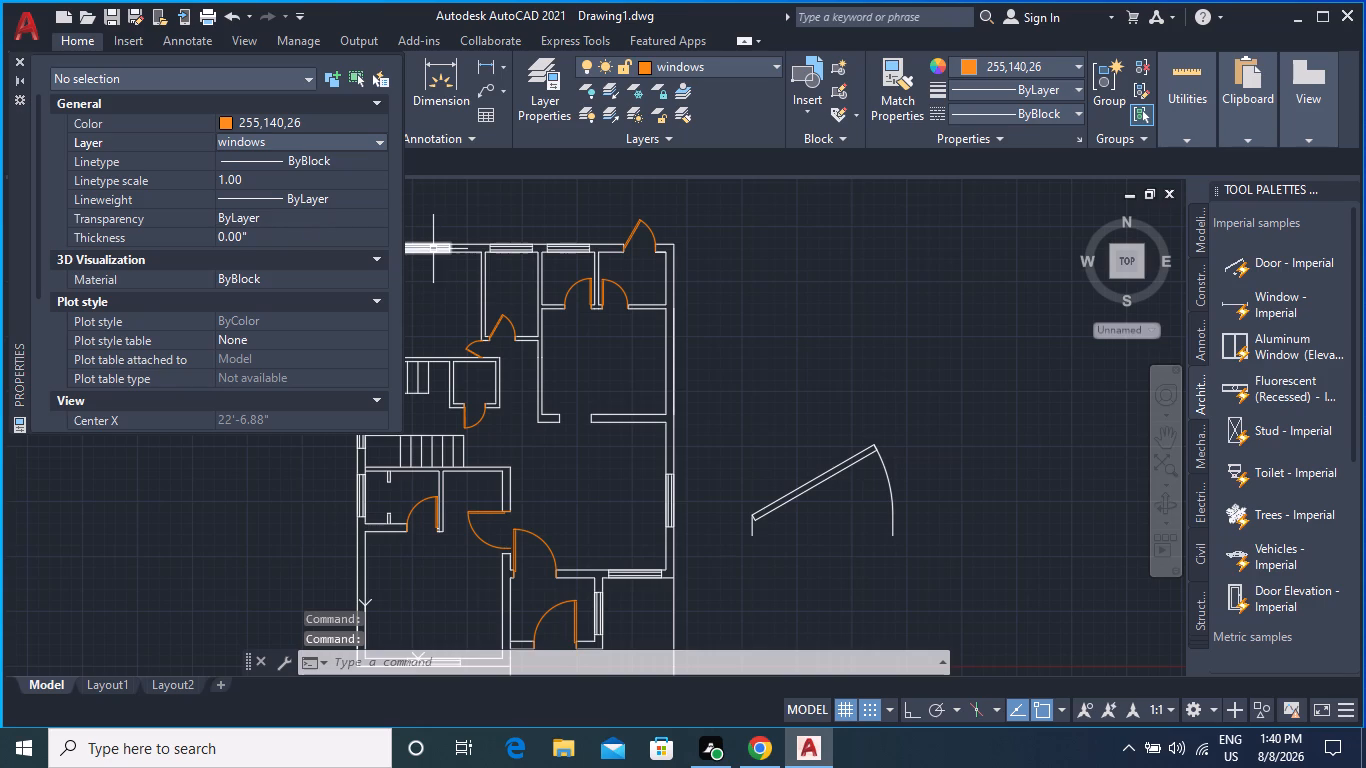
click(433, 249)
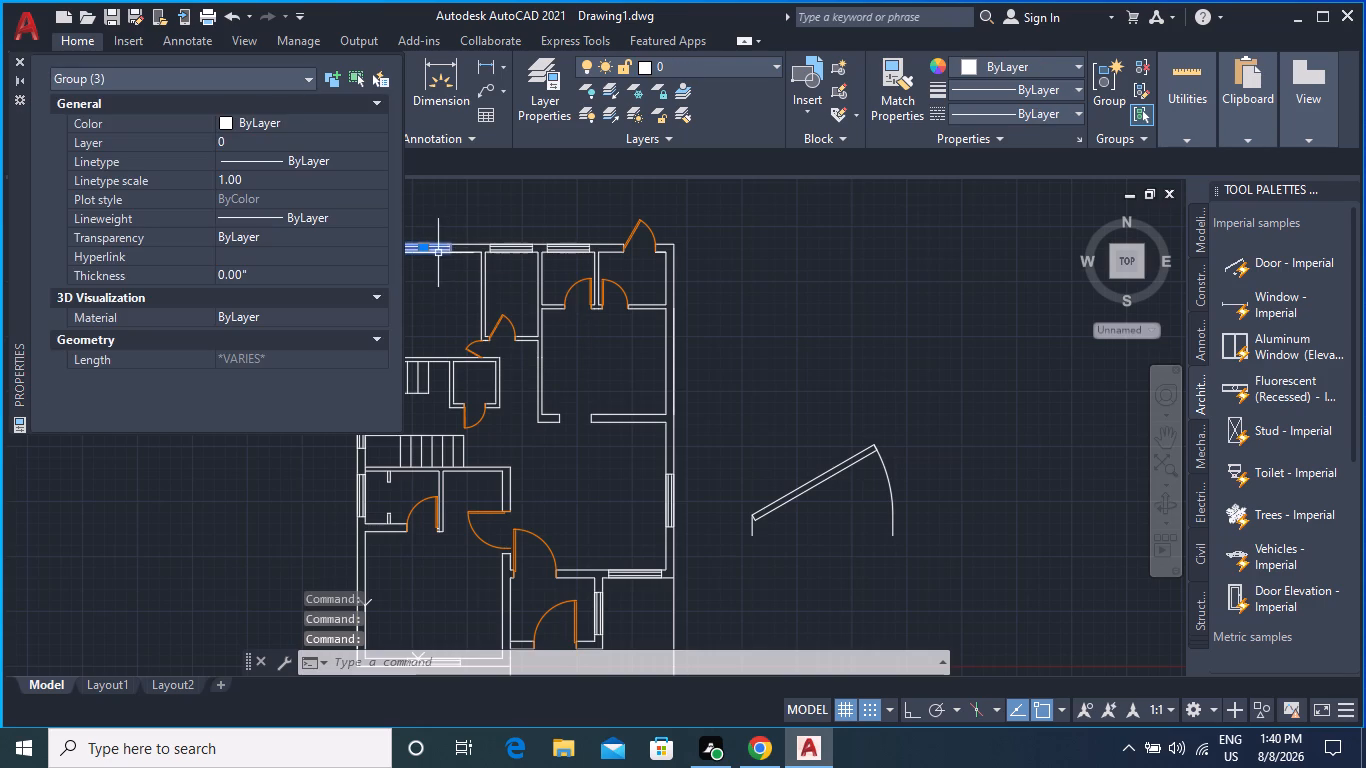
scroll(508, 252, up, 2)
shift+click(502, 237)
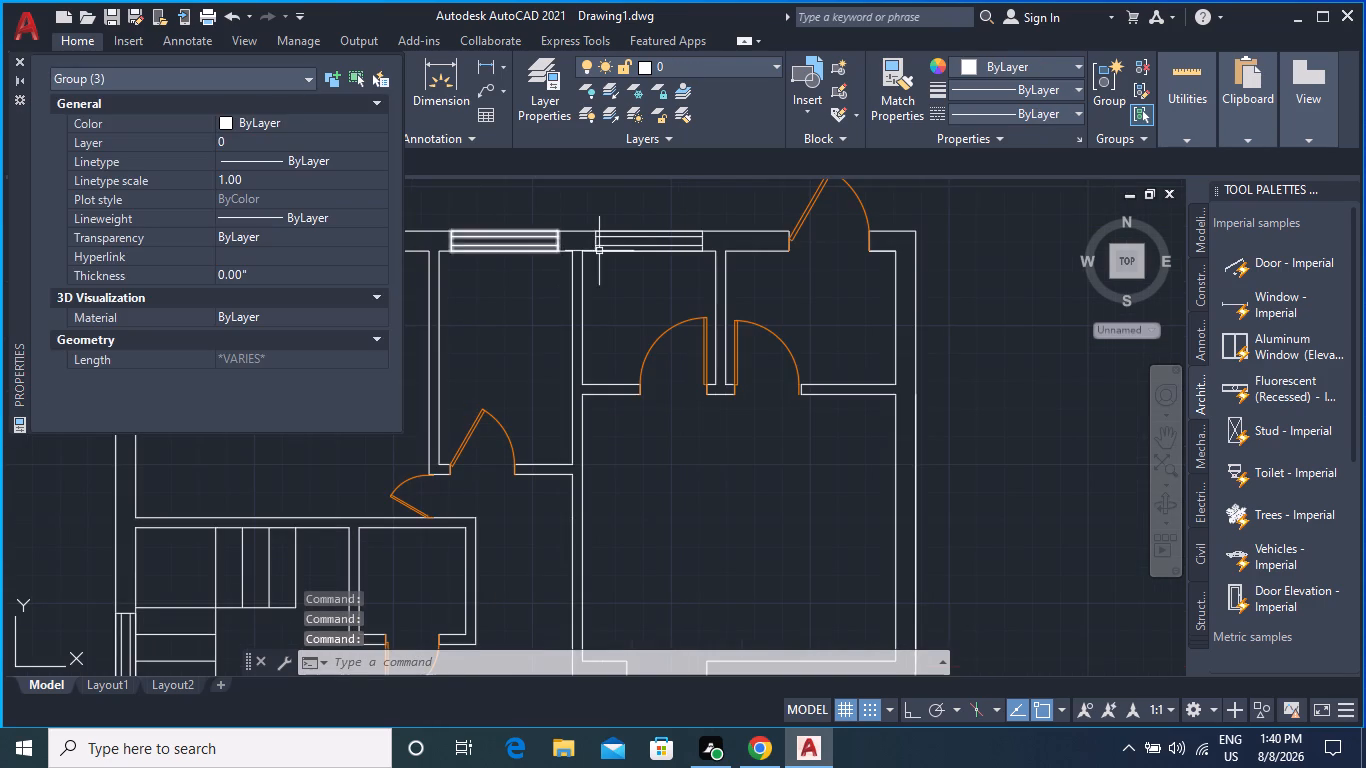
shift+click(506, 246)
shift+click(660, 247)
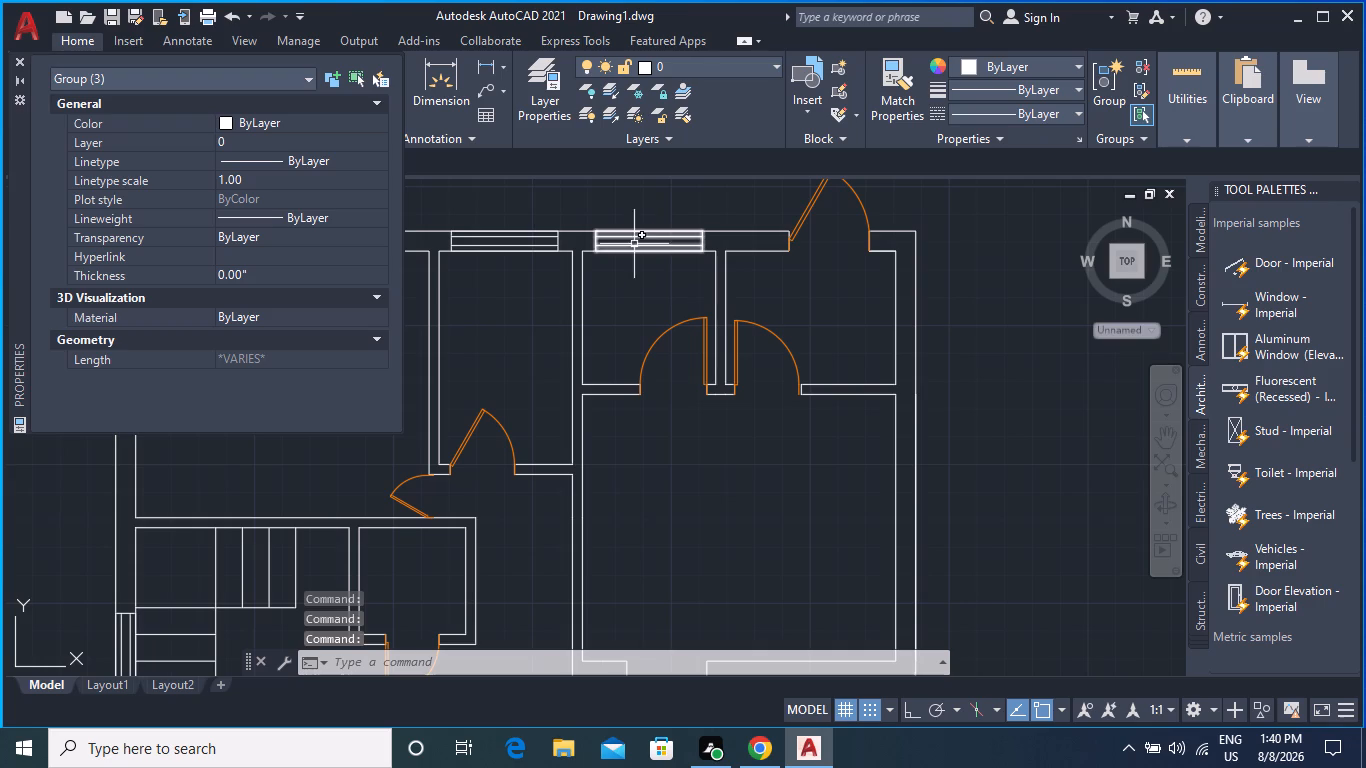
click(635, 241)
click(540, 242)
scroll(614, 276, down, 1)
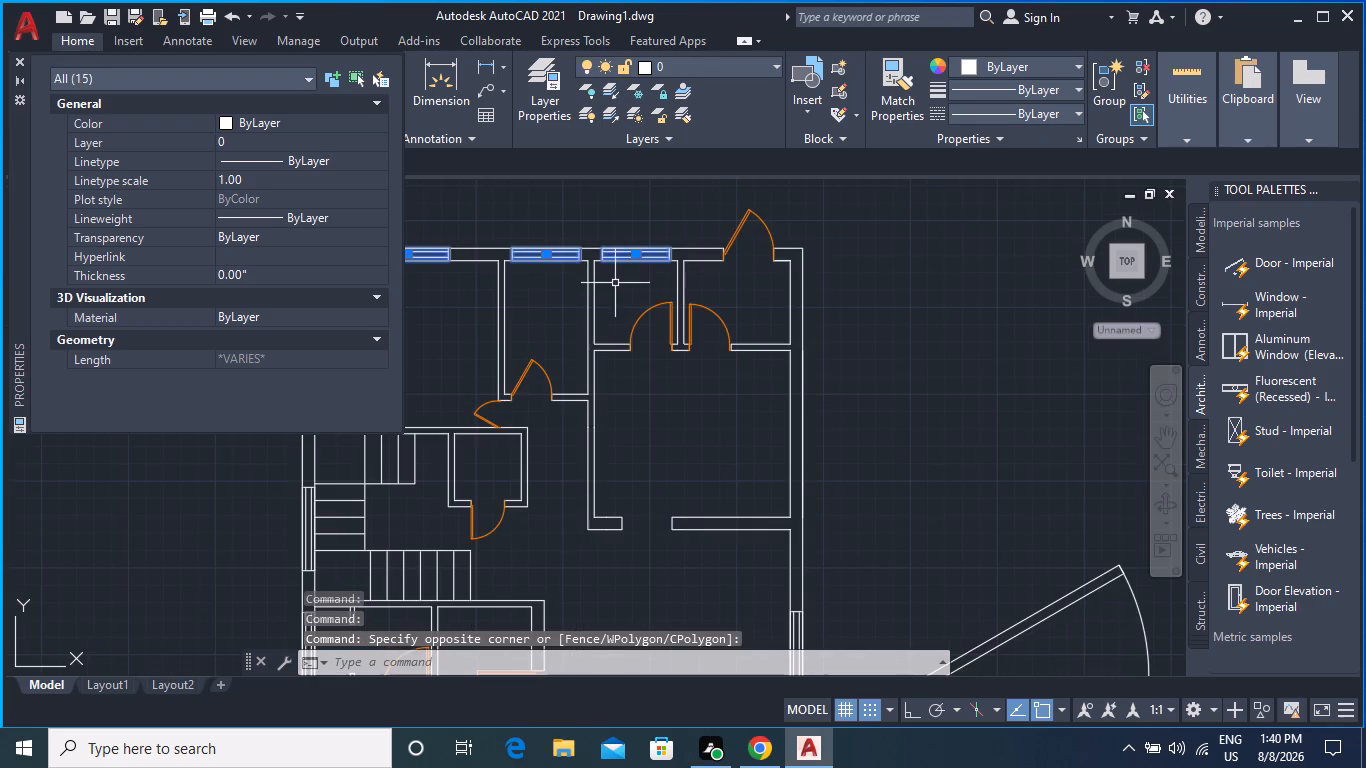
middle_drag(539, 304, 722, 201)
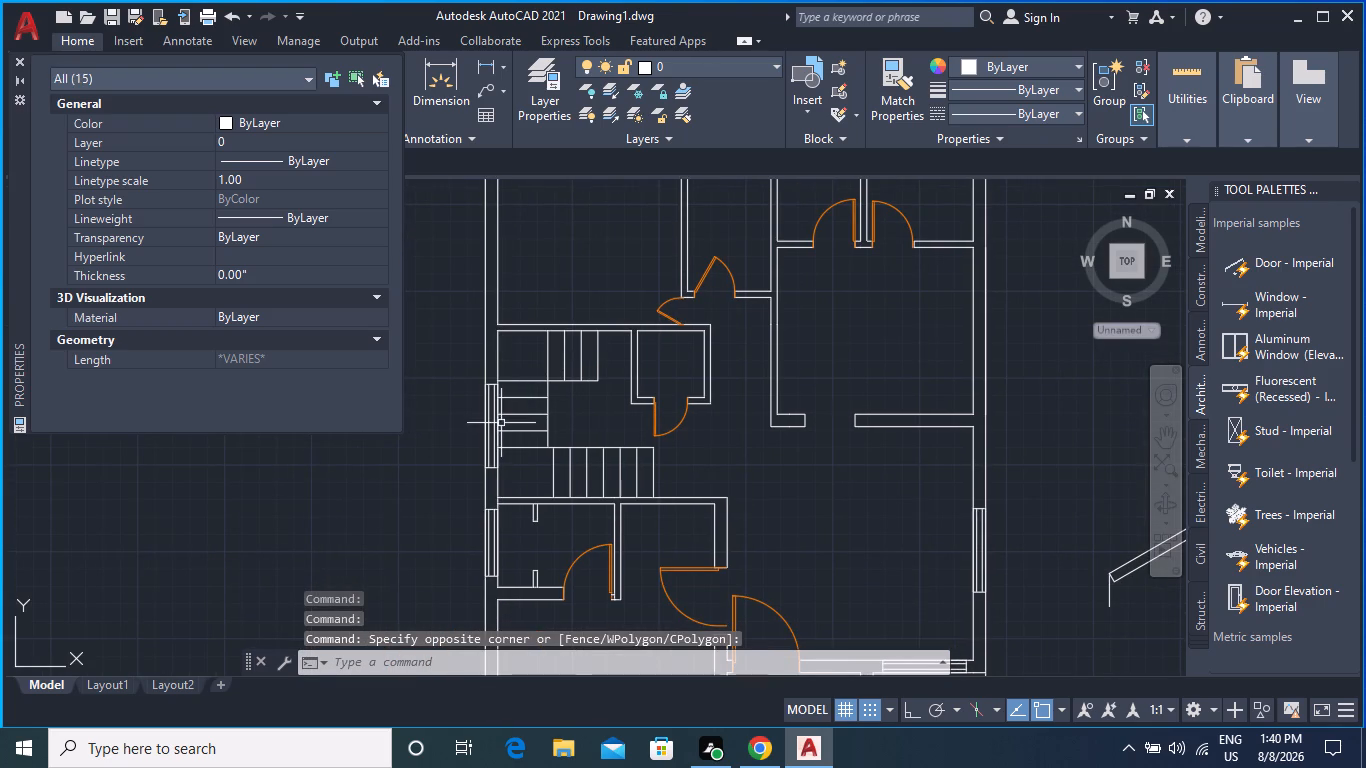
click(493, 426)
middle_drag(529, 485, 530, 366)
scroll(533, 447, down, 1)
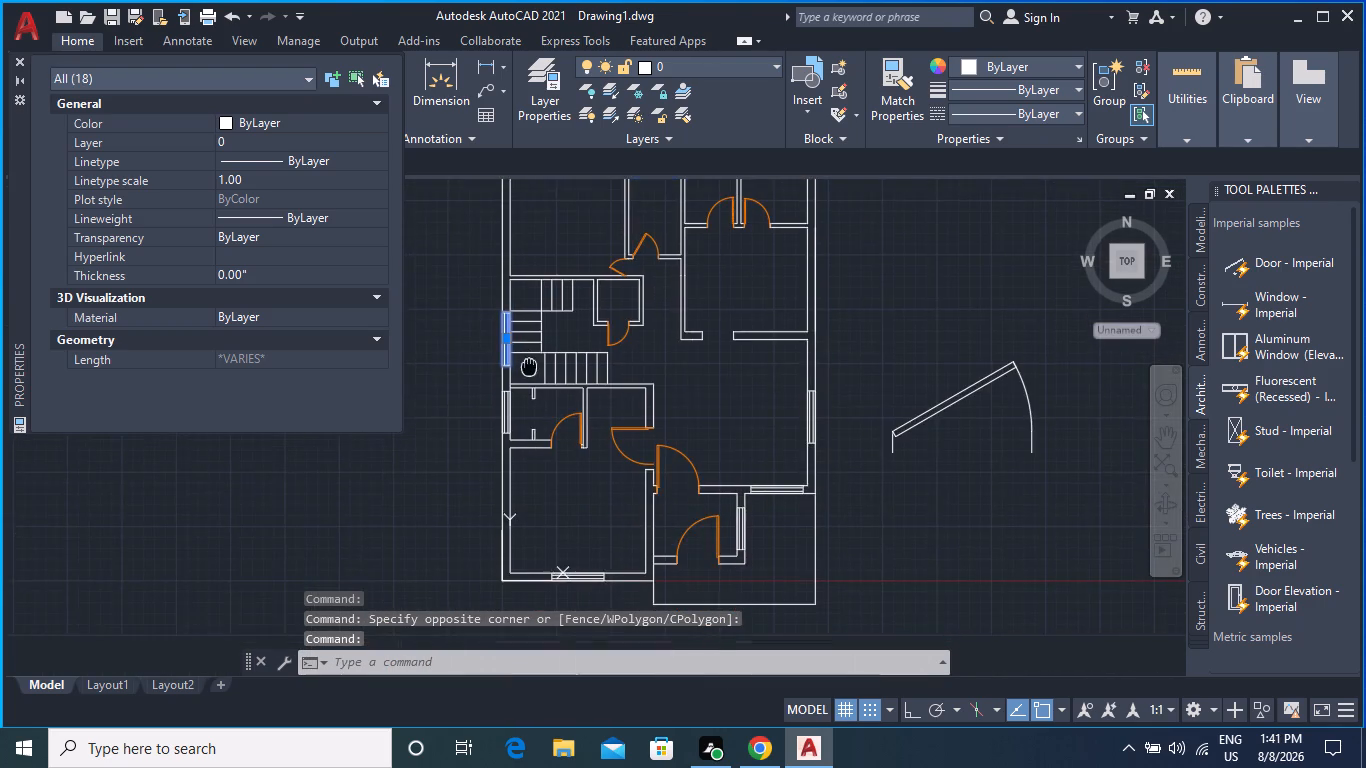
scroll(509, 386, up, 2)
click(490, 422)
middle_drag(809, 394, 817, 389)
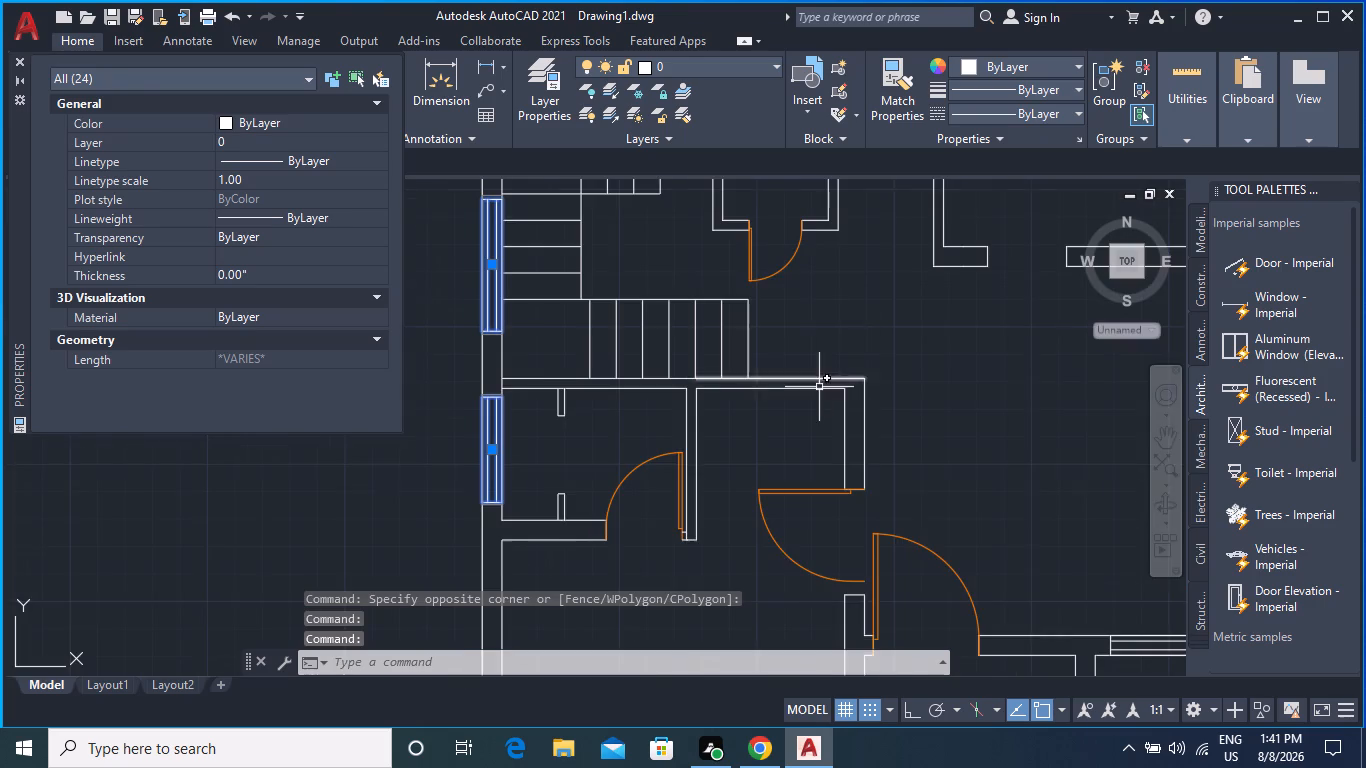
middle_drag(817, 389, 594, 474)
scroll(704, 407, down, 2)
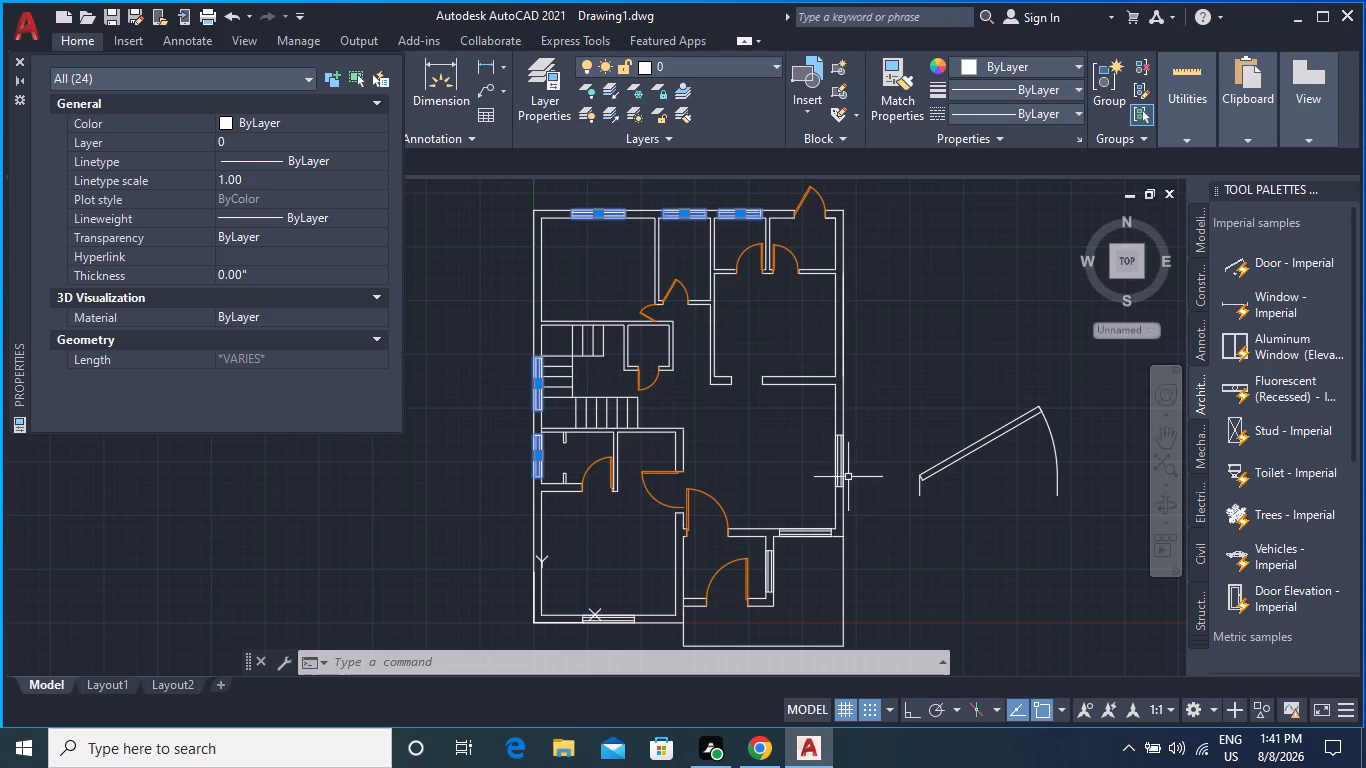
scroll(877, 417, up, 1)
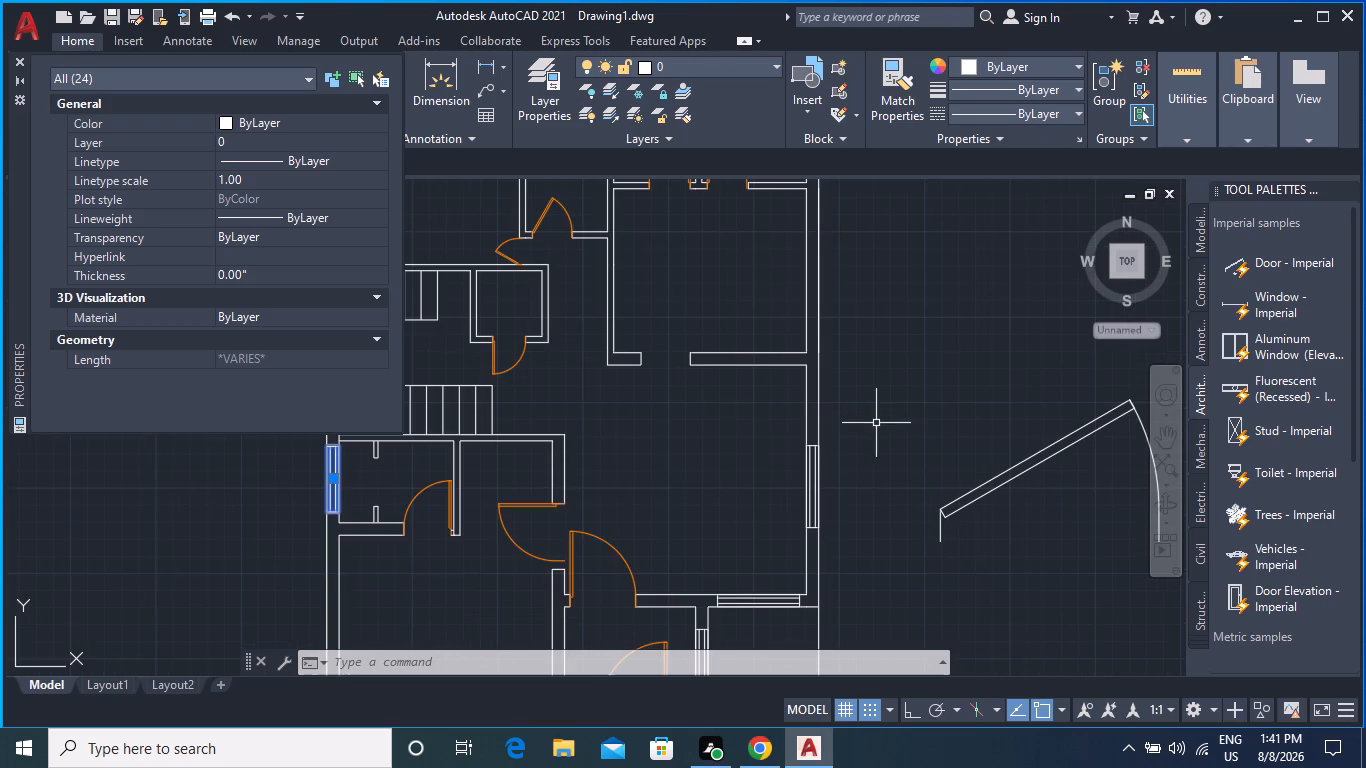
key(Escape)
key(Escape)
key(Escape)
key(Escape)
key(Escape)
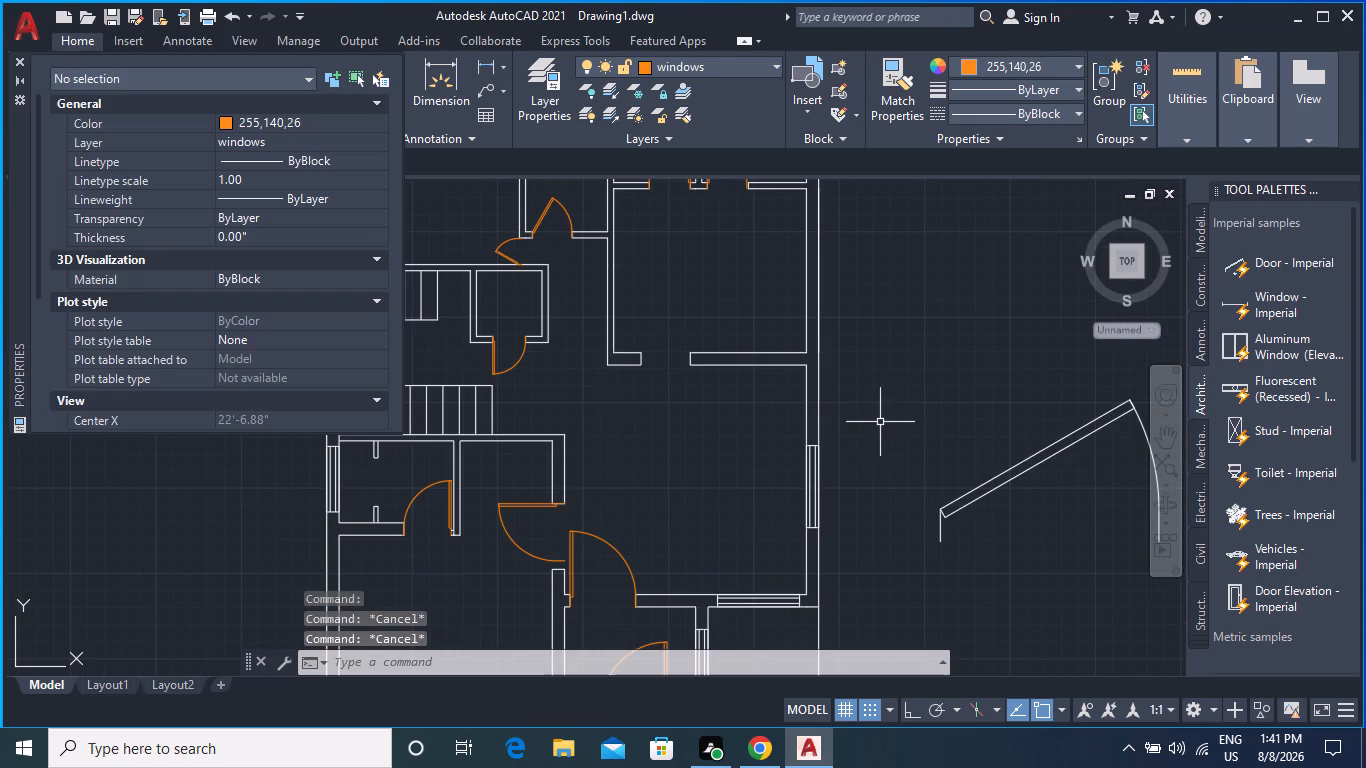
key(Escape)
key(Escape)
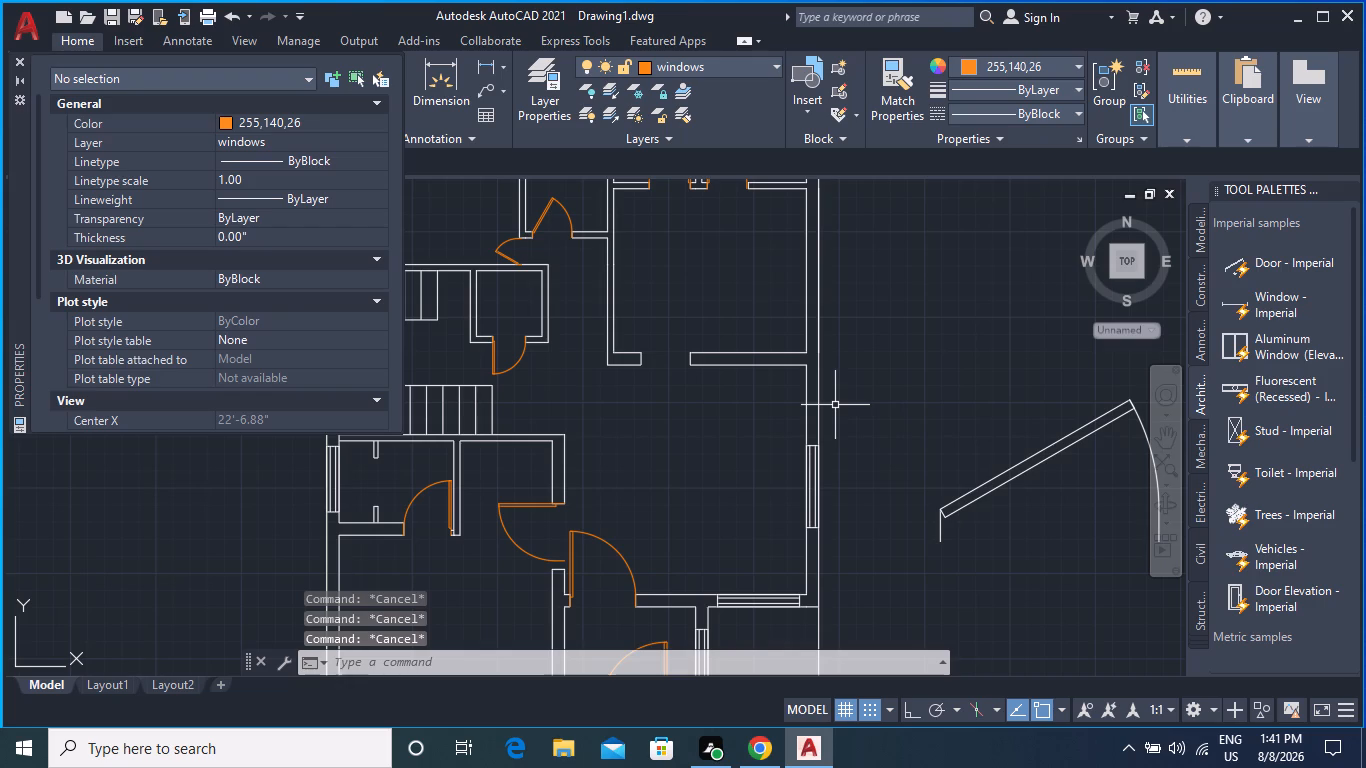
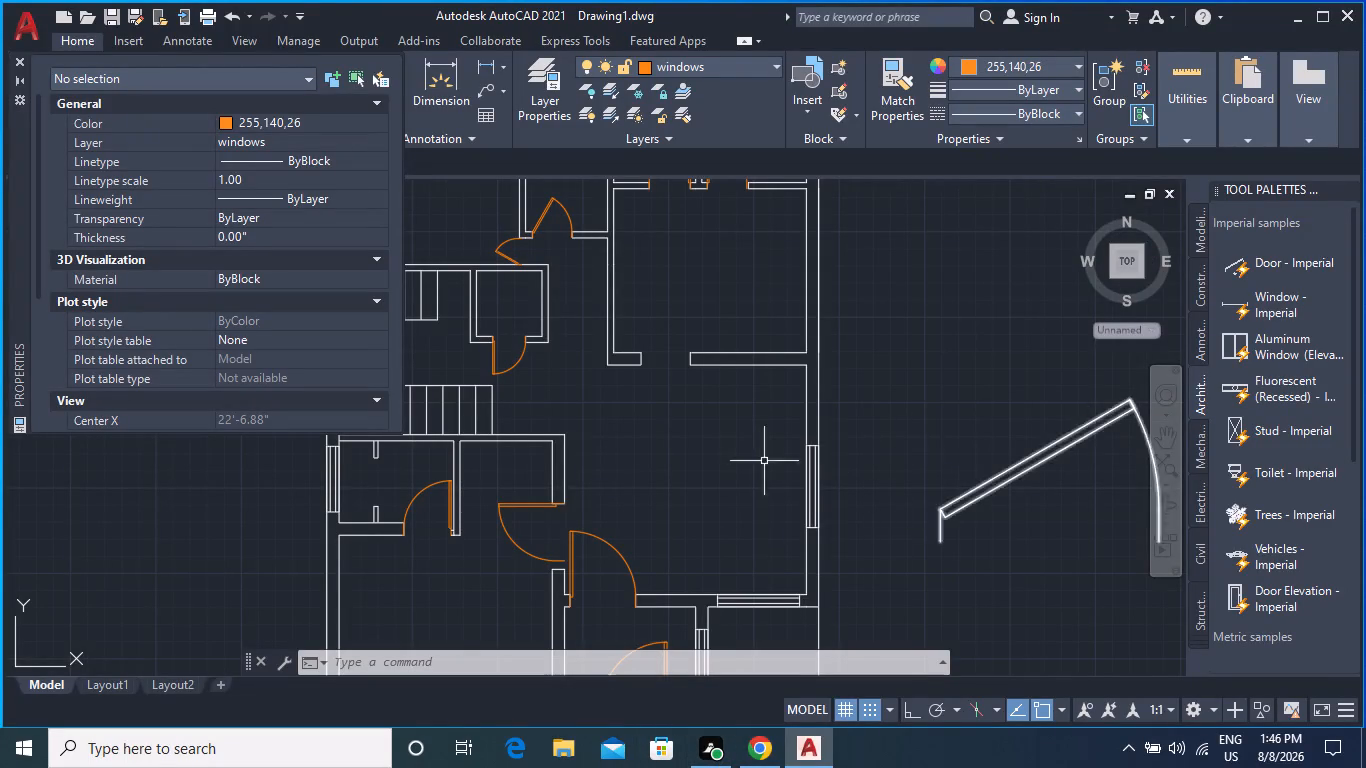
Copy the east wall window of the large living space northward along the same wall into the adjoining upper room.
scroll(936, 406, up, 2)
scroll(858, 398, down, 1)
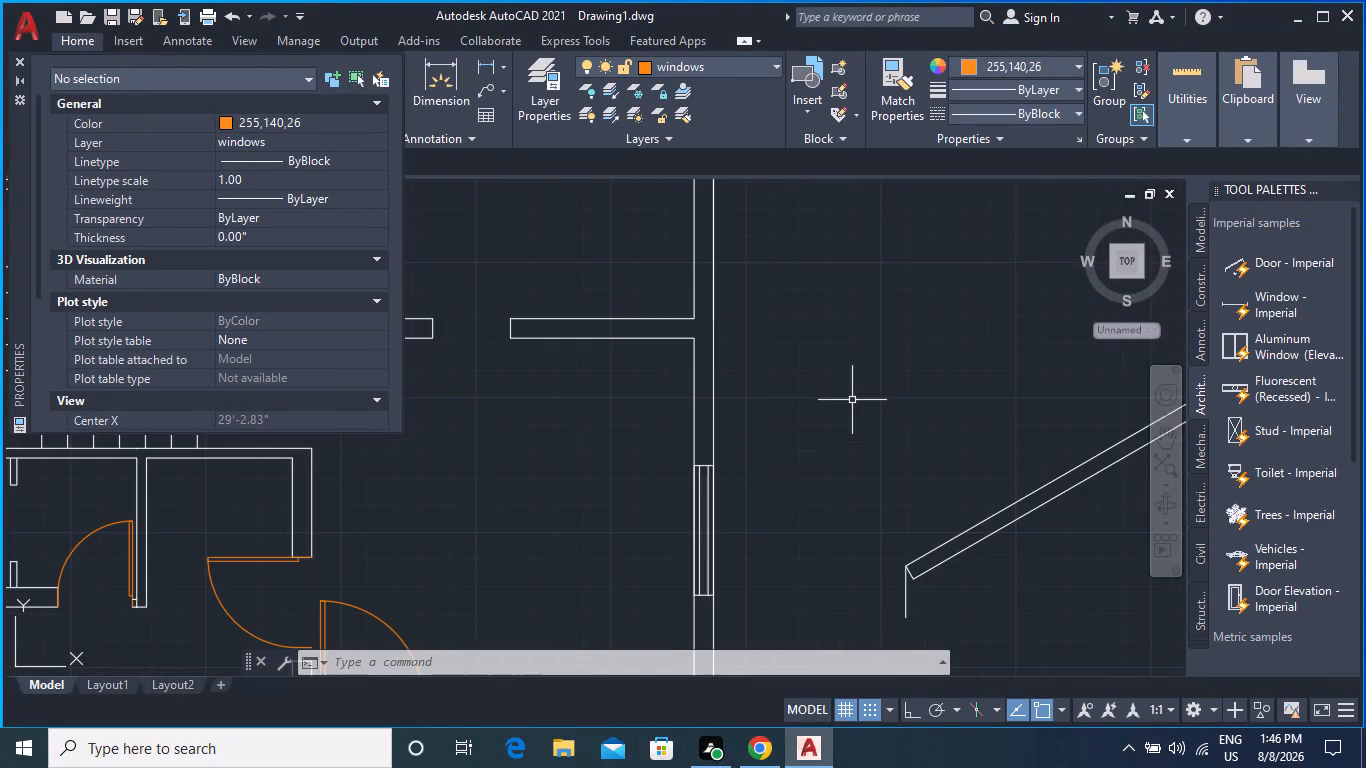
scroll(794, 430, down, 2)
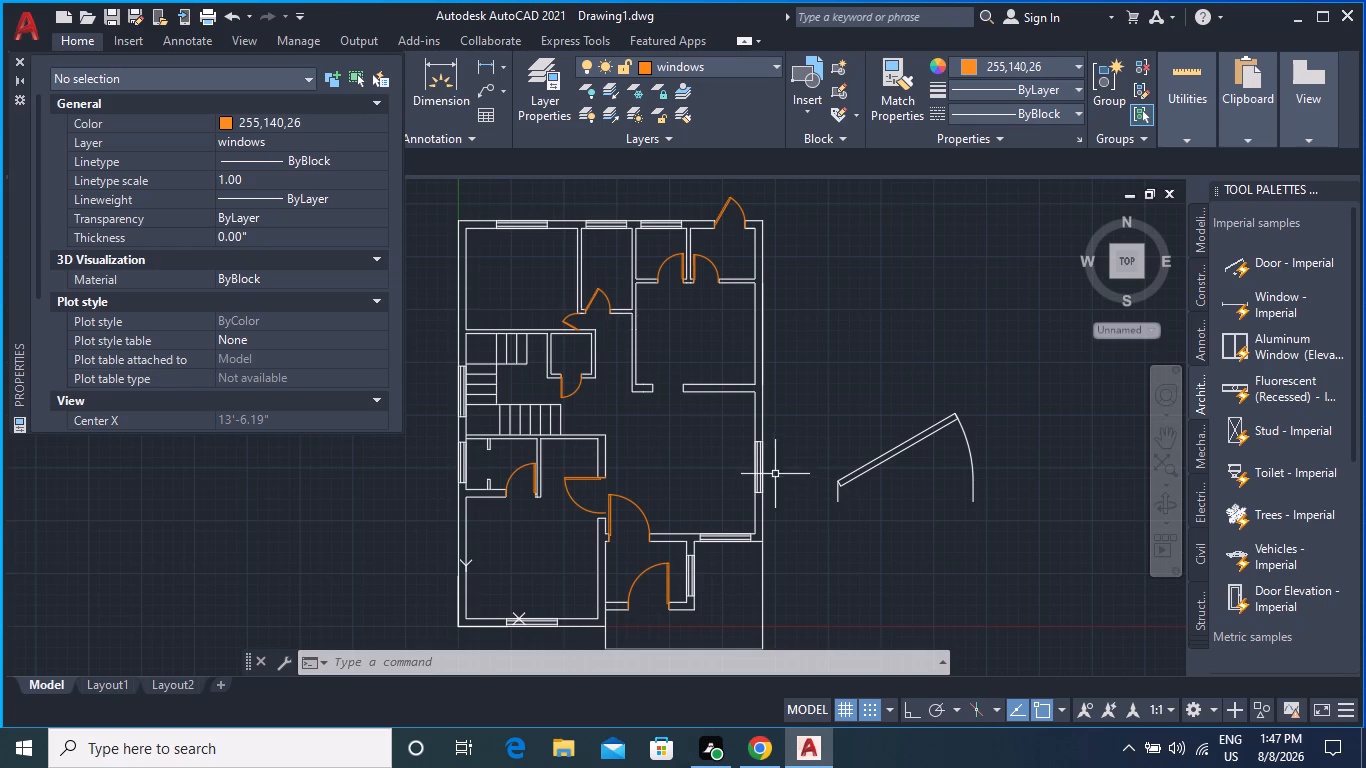
key(Escape)
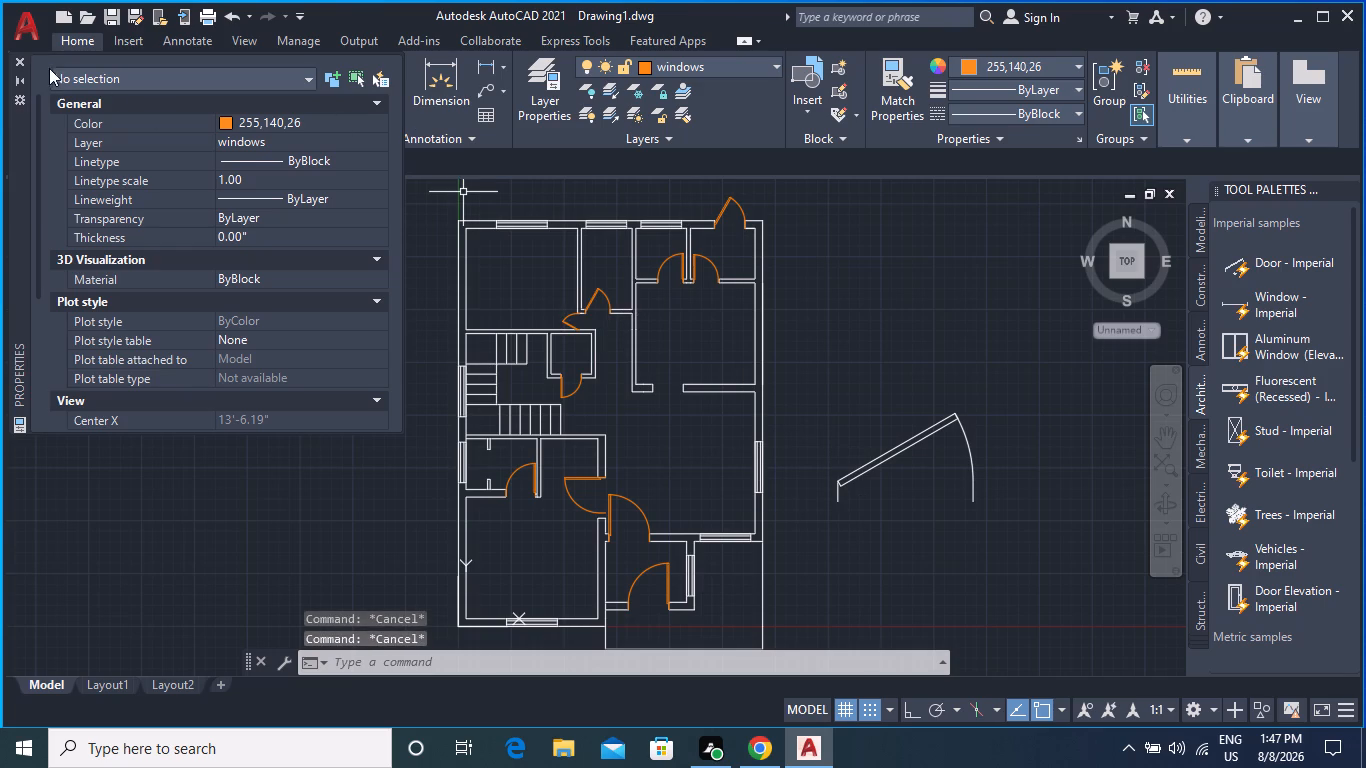
scroll(802, 490, up, 2)
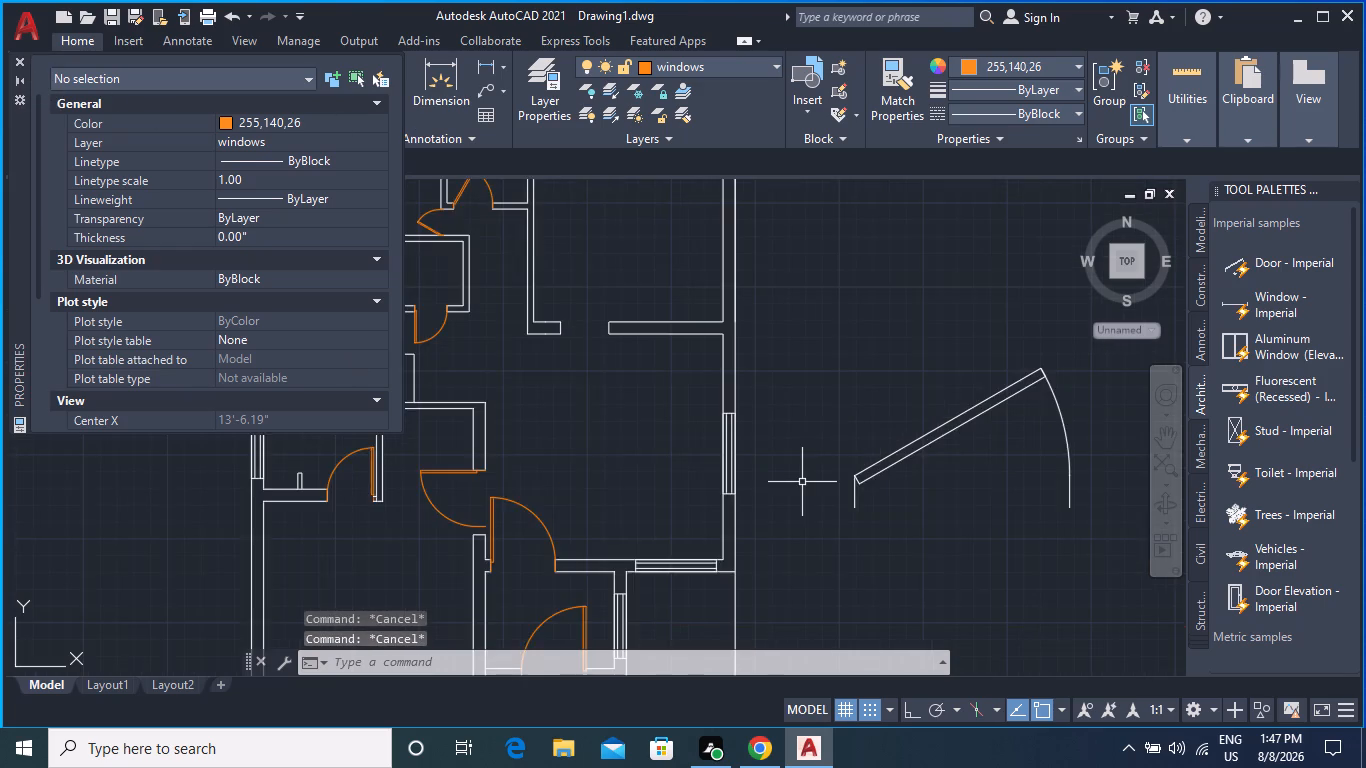
scroll(773, 472, up, 1)
click(628, 469)
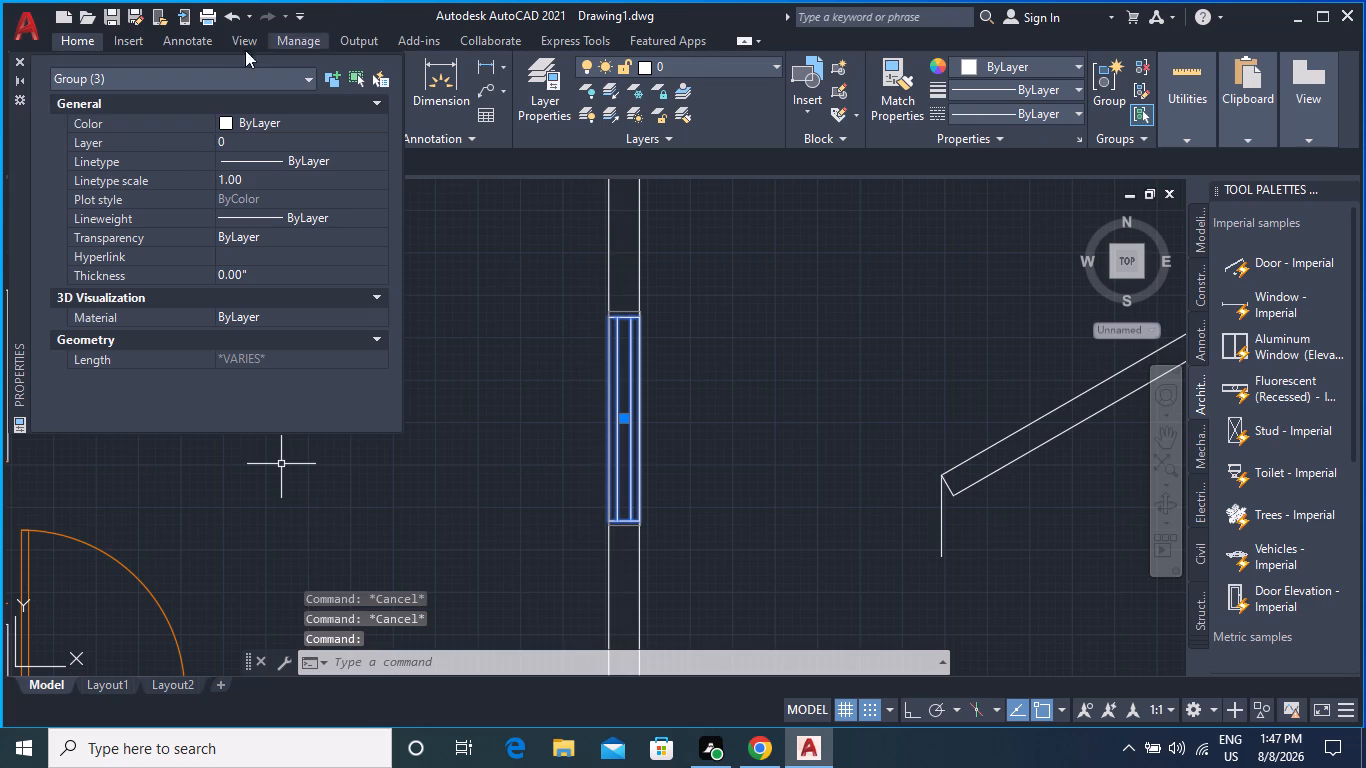
drag(174, 55, 132, 163)
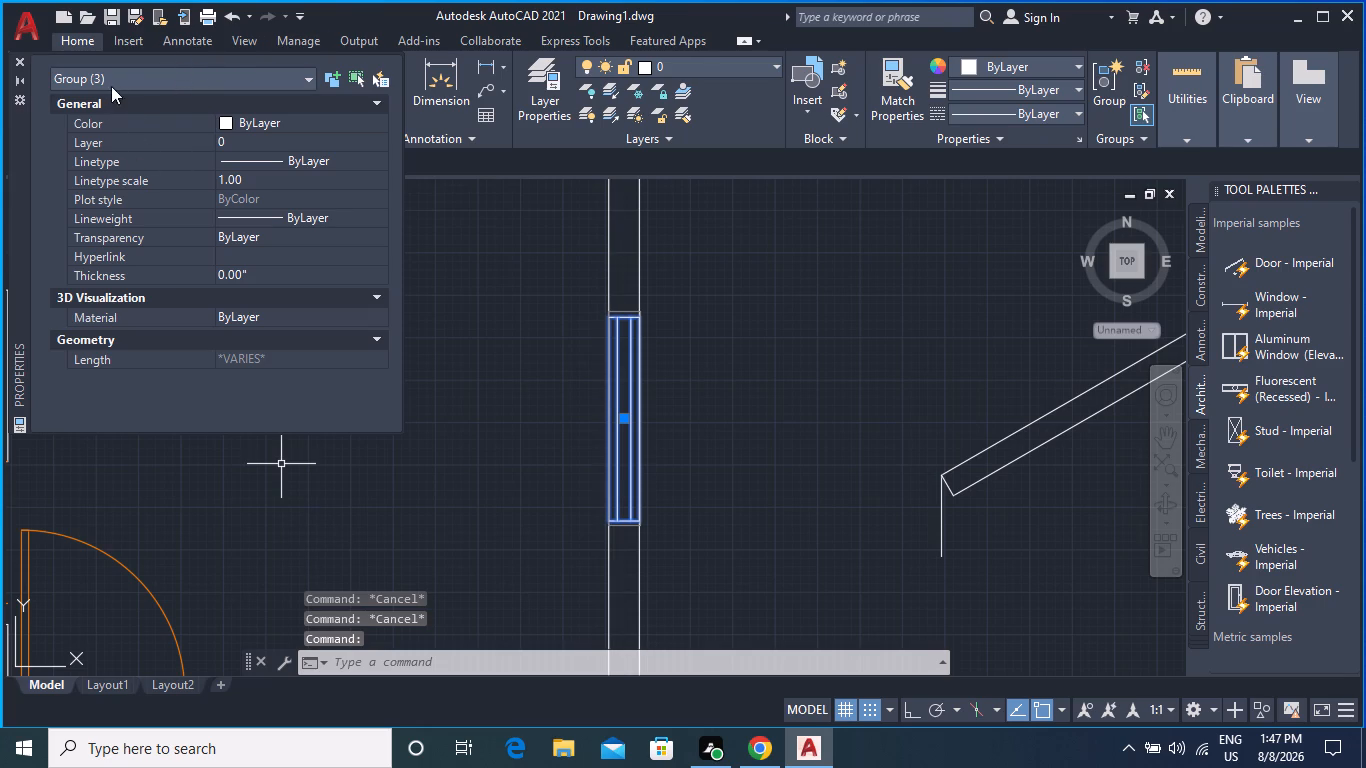
click(17, 57)
click(246, 86)
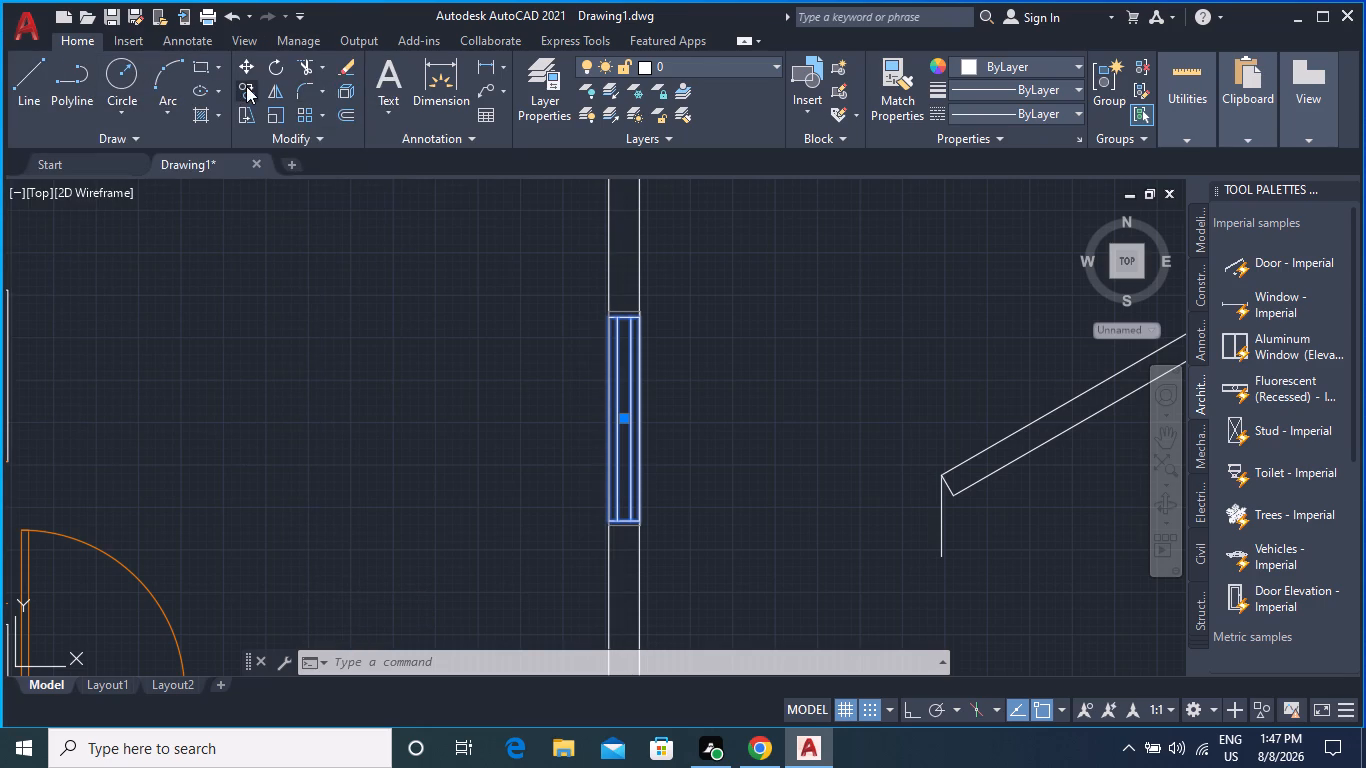
click(641, 424)
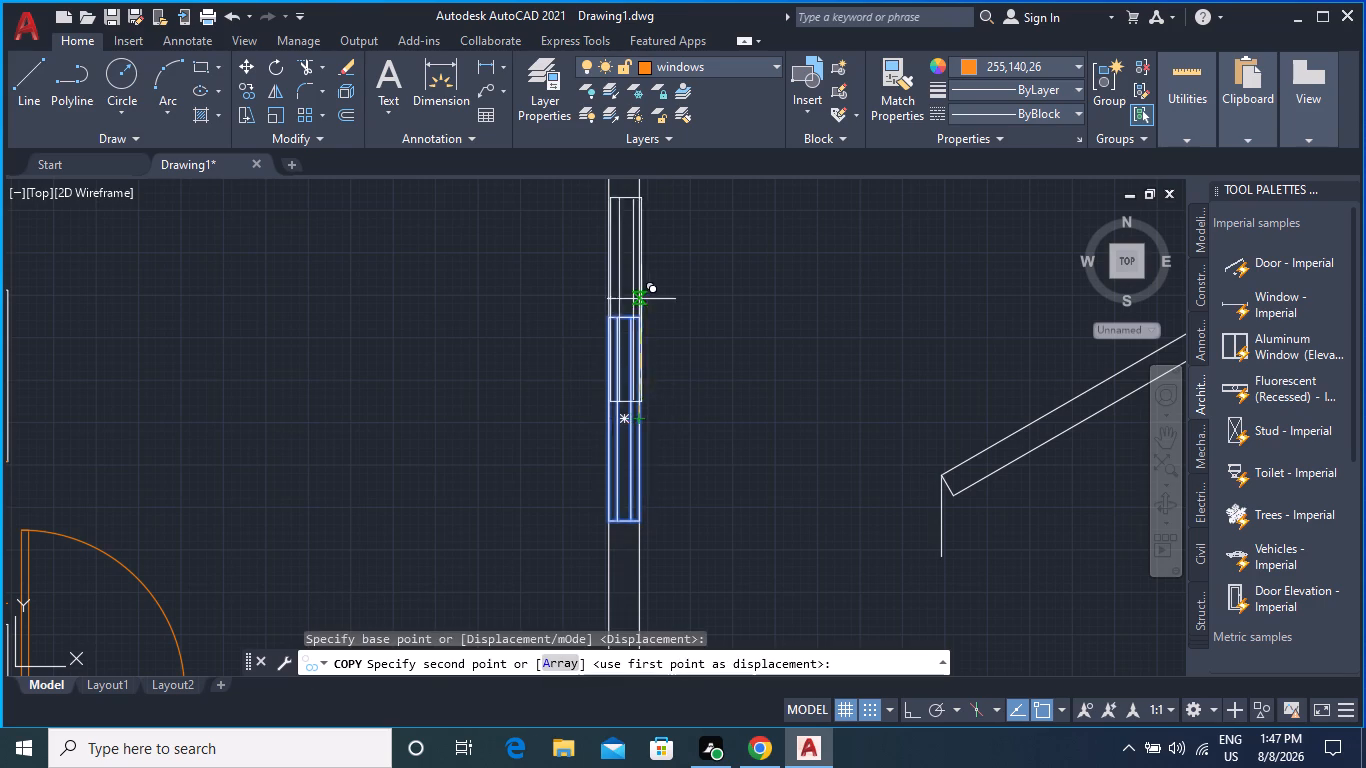
scroll(642, 299, down, 3)
middle_drag(655, 282, 649, 469)
scroll(628, 392, up, 2)
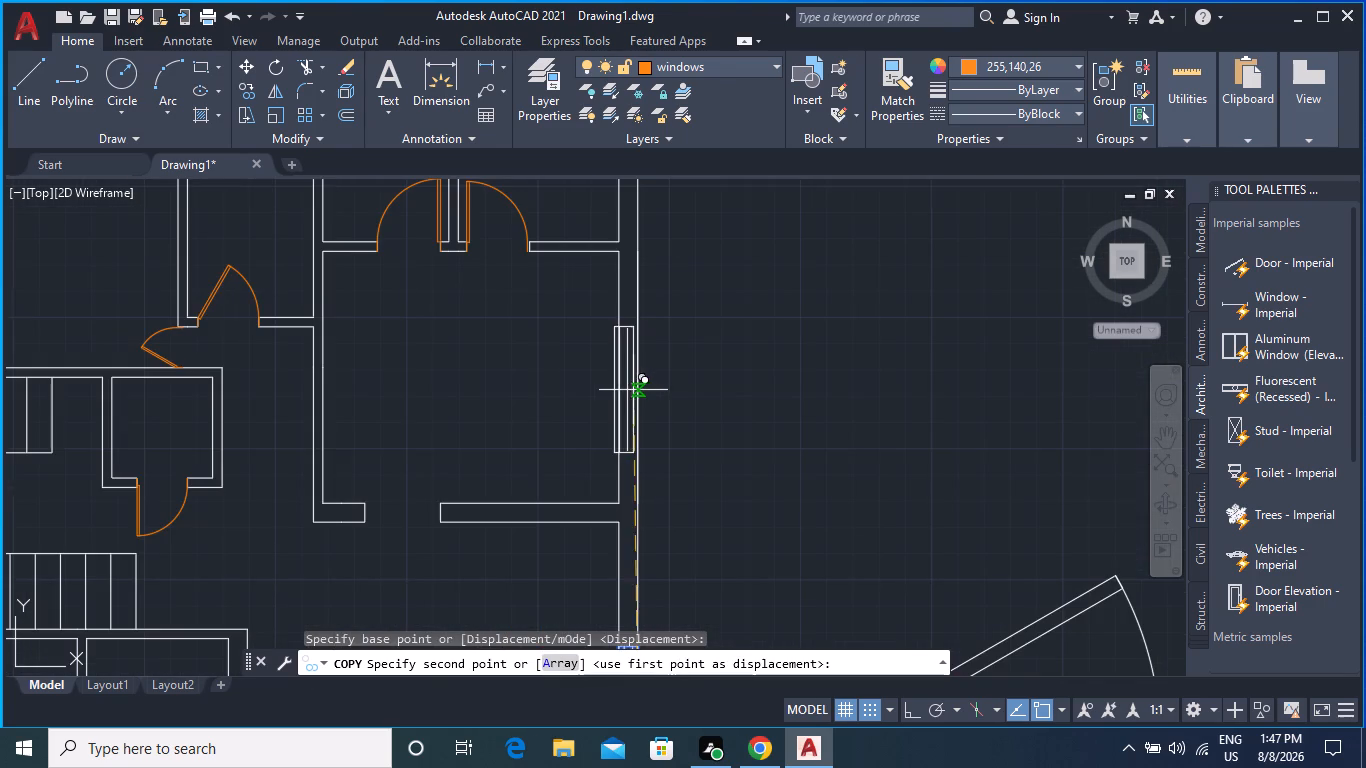
click(633, 373)
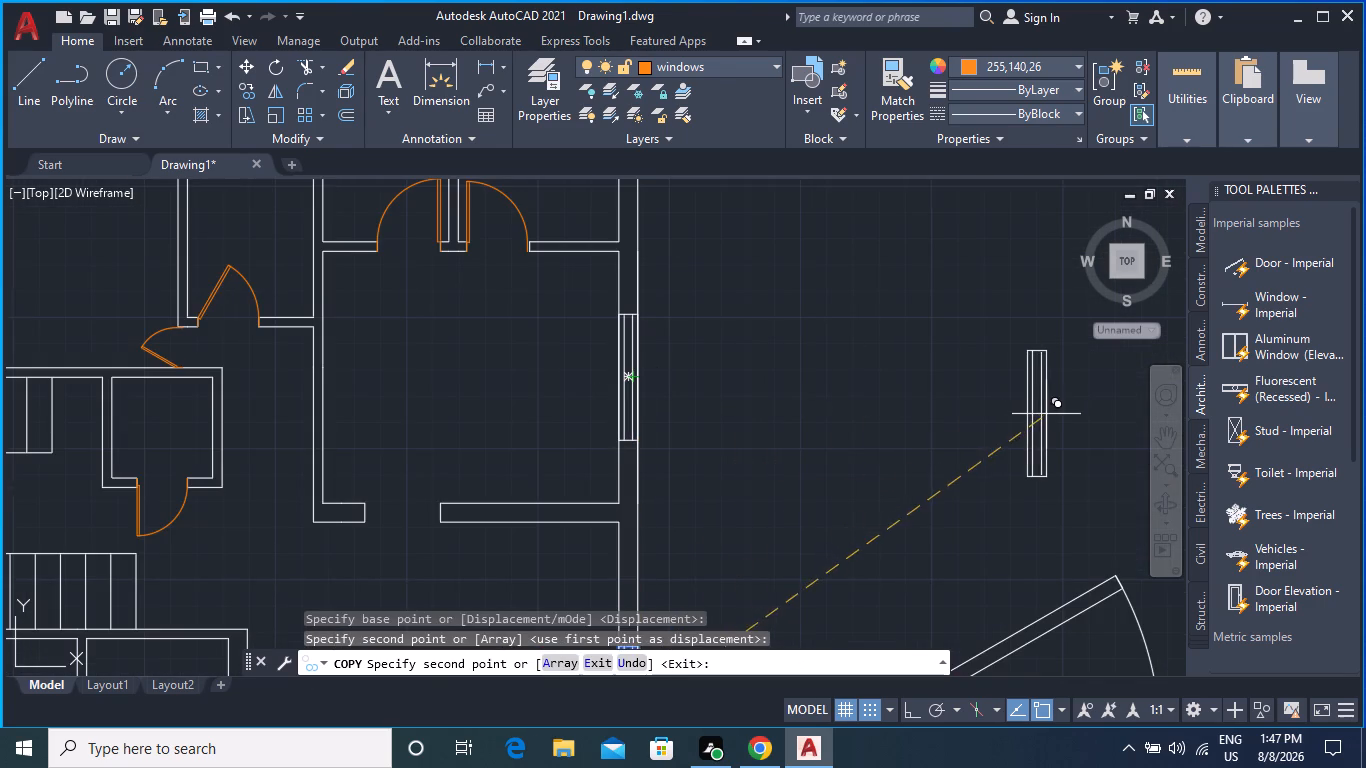
key(Escape)
key(Escape)
scroll(679, 383, down, 2)
middle_drag(738, 416, 732, 317)
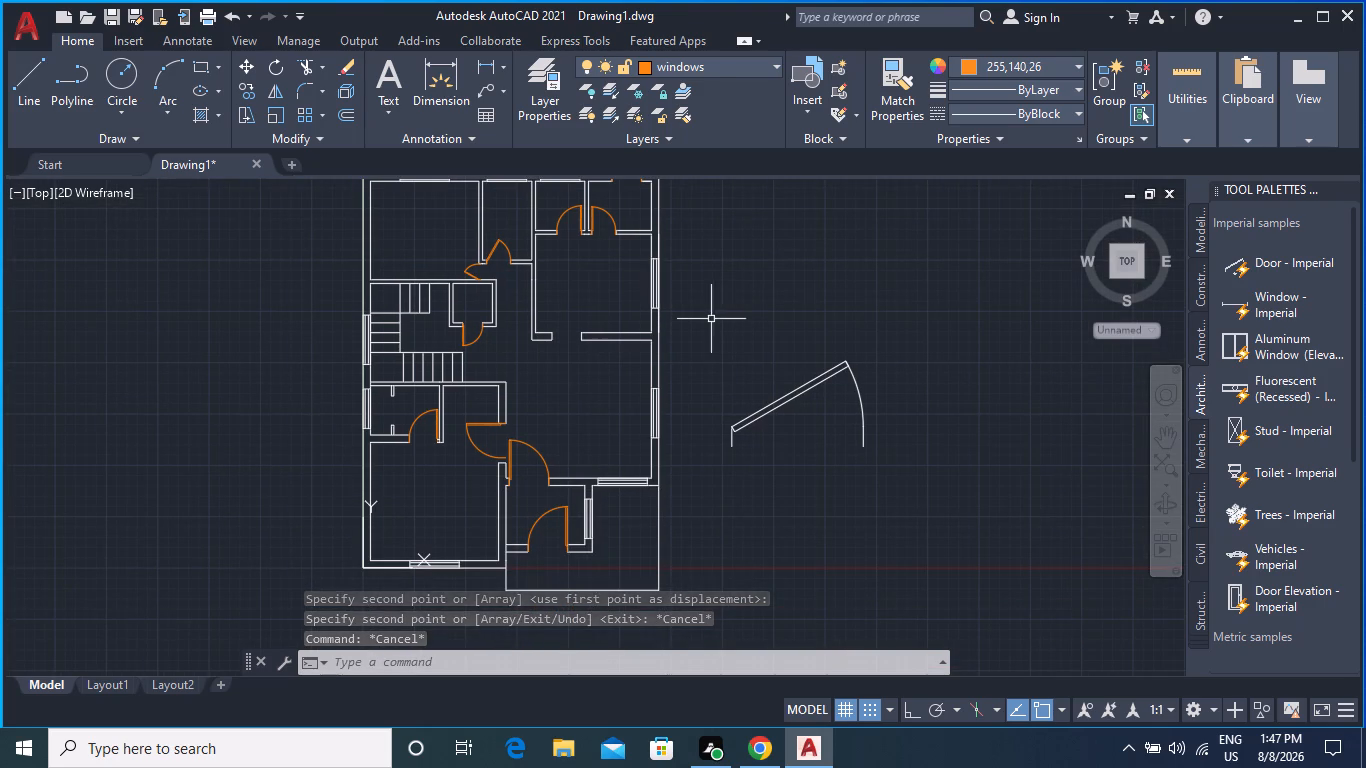
key(Escape)
key(Escape)
Assign all ten windows in the floor plan, on the exterior walls and around the entry, to the windows layer.
scroll(665, 301, up, 2)
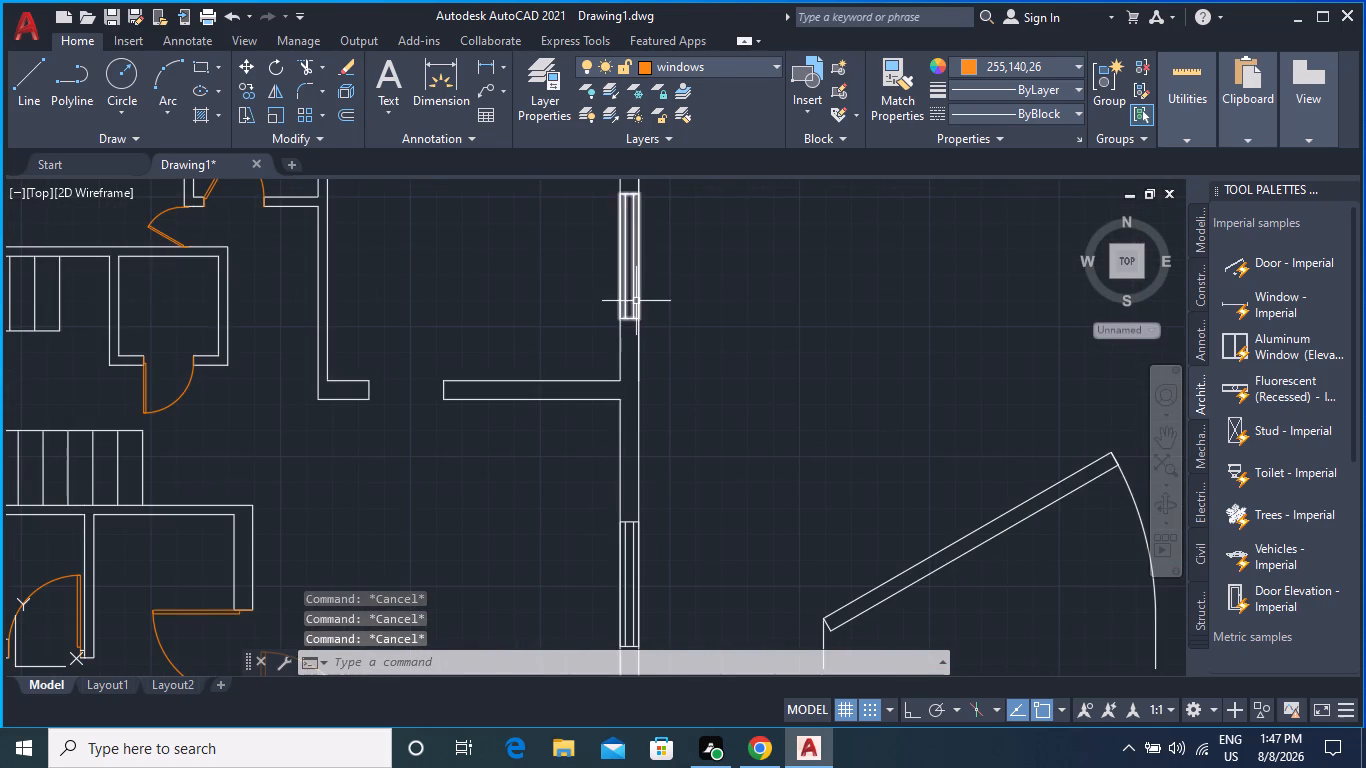
click(635, 301)
scroll(663, 512, down, 1)
middle_drag(667, 517, 652, 365)
scroll(625, 403, up, 2)
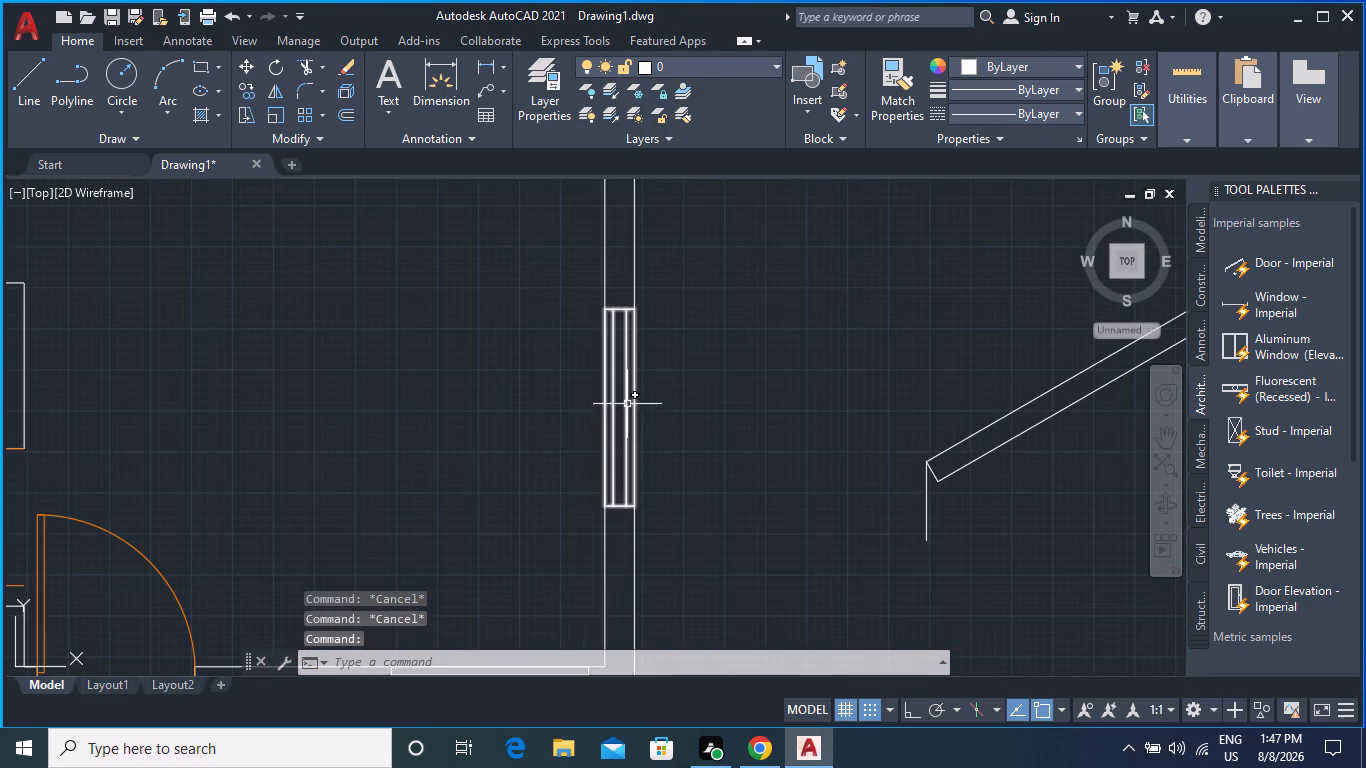
click(627, 404)
scroll(496, 432, down, 2)
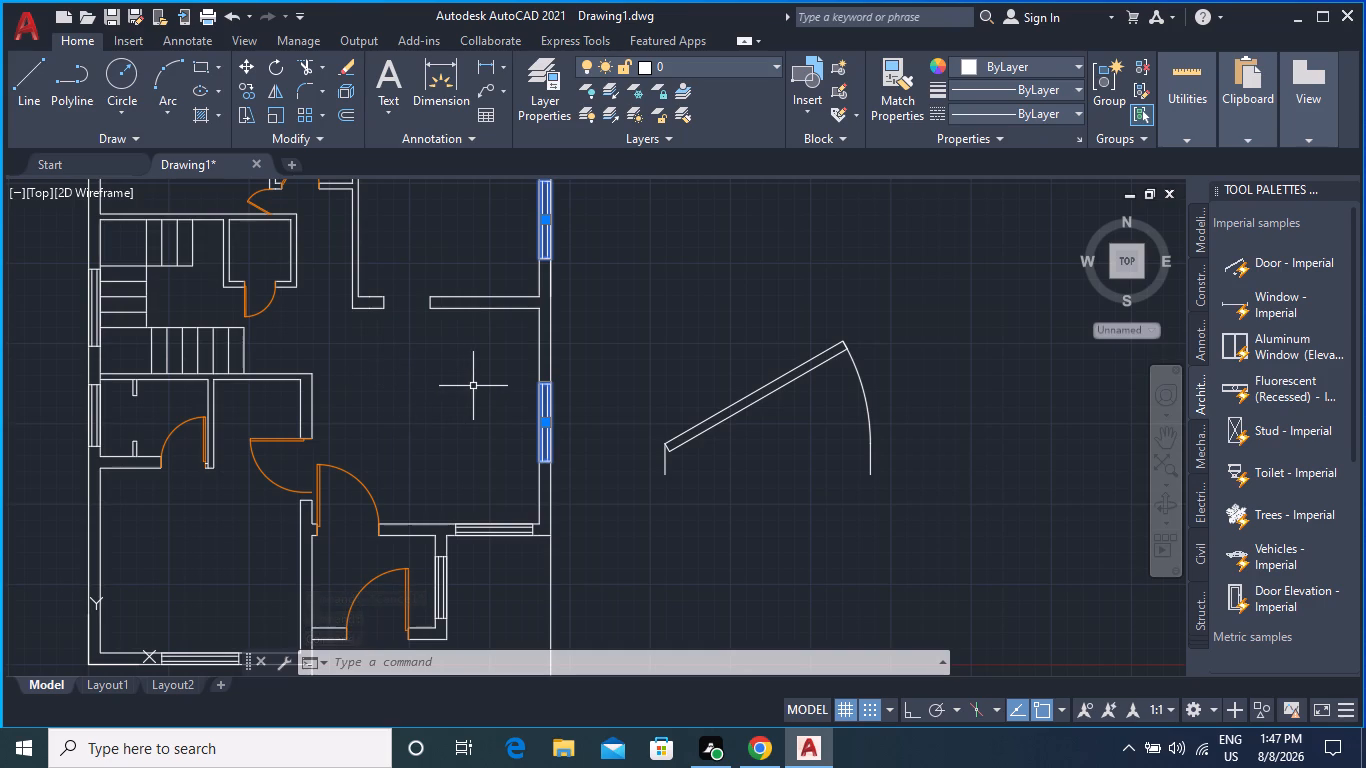
scroll(491, 481, up, 2)
middle_drag(494, 484, 541, 308)
click(517, 432)
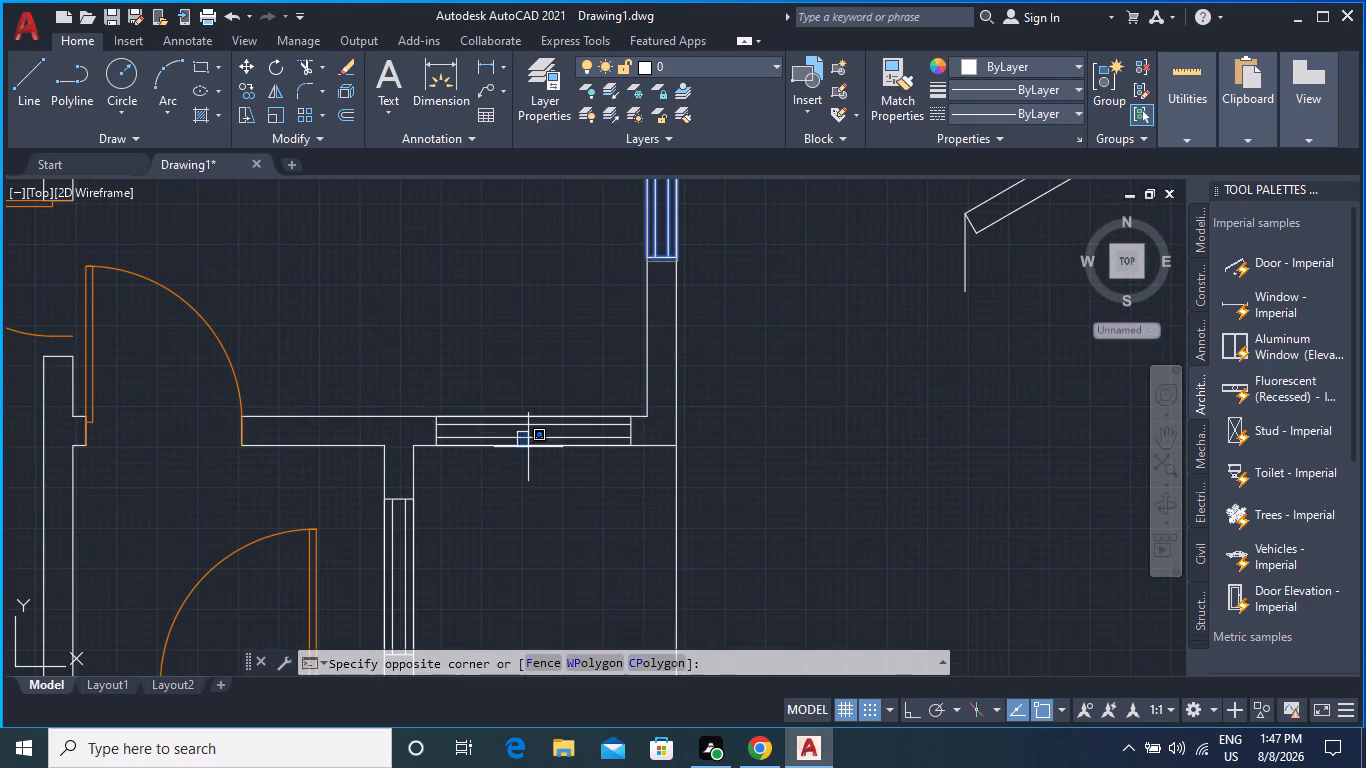
click(528, 440)
click(535, 439)
scroll(533, 439, down, 3)
middle_drag(510, 418, 587, 395)
scroll(570, 457, up, 2)
click(578, 465)
scroll(536, 427, down, 1)
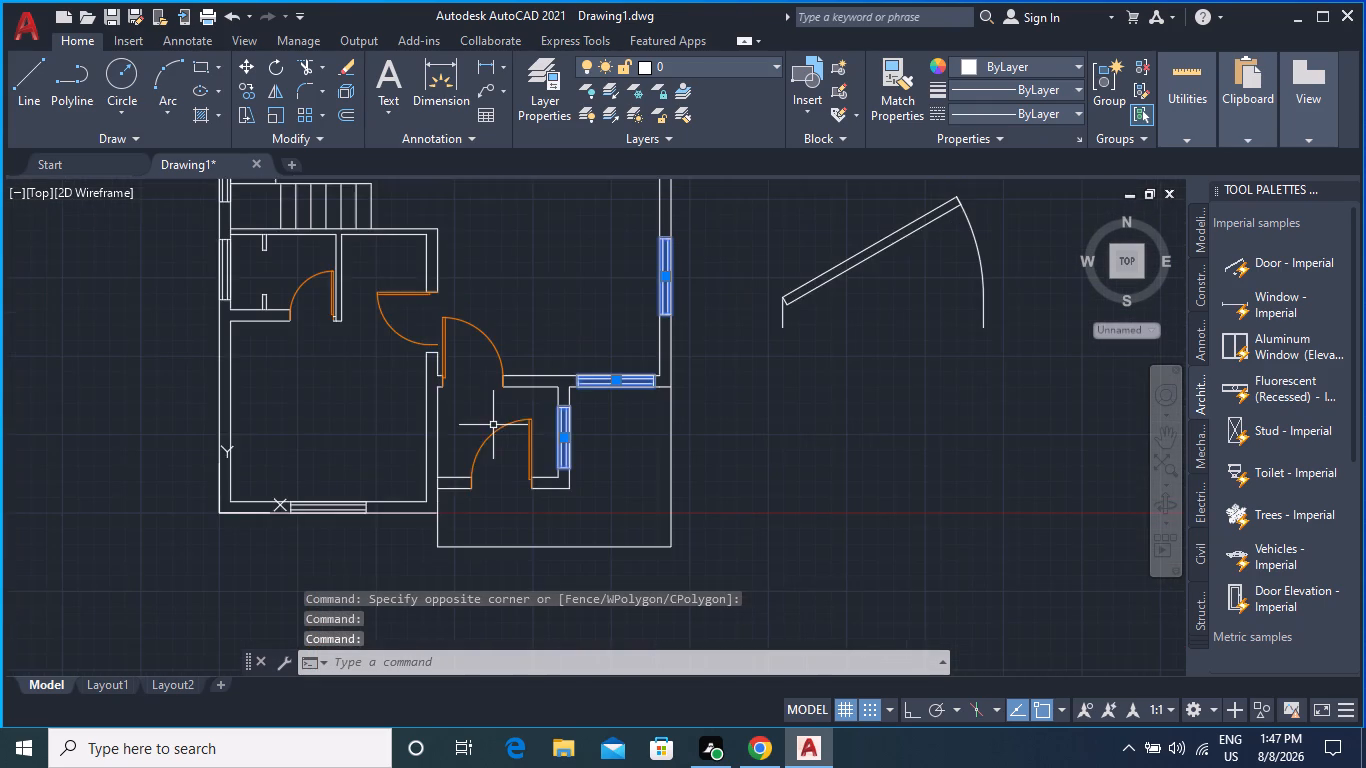
middle_drag(493, 425, 557, 397)
scroll(458, 445, up, 1)
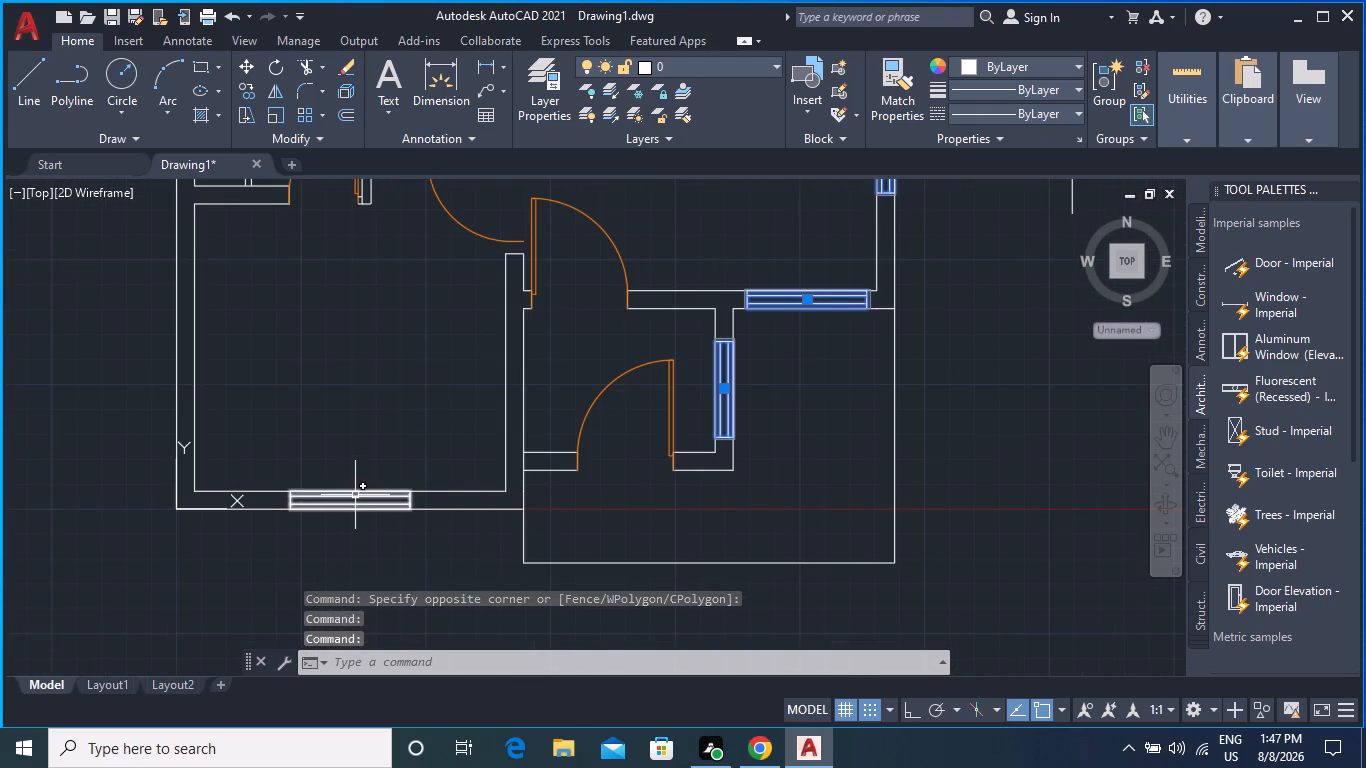
click(355, 495)
scroll(370, 436, down, 1)
middle_drag(366, 427, 502, 545)
scroll(407, 370, up, 2)
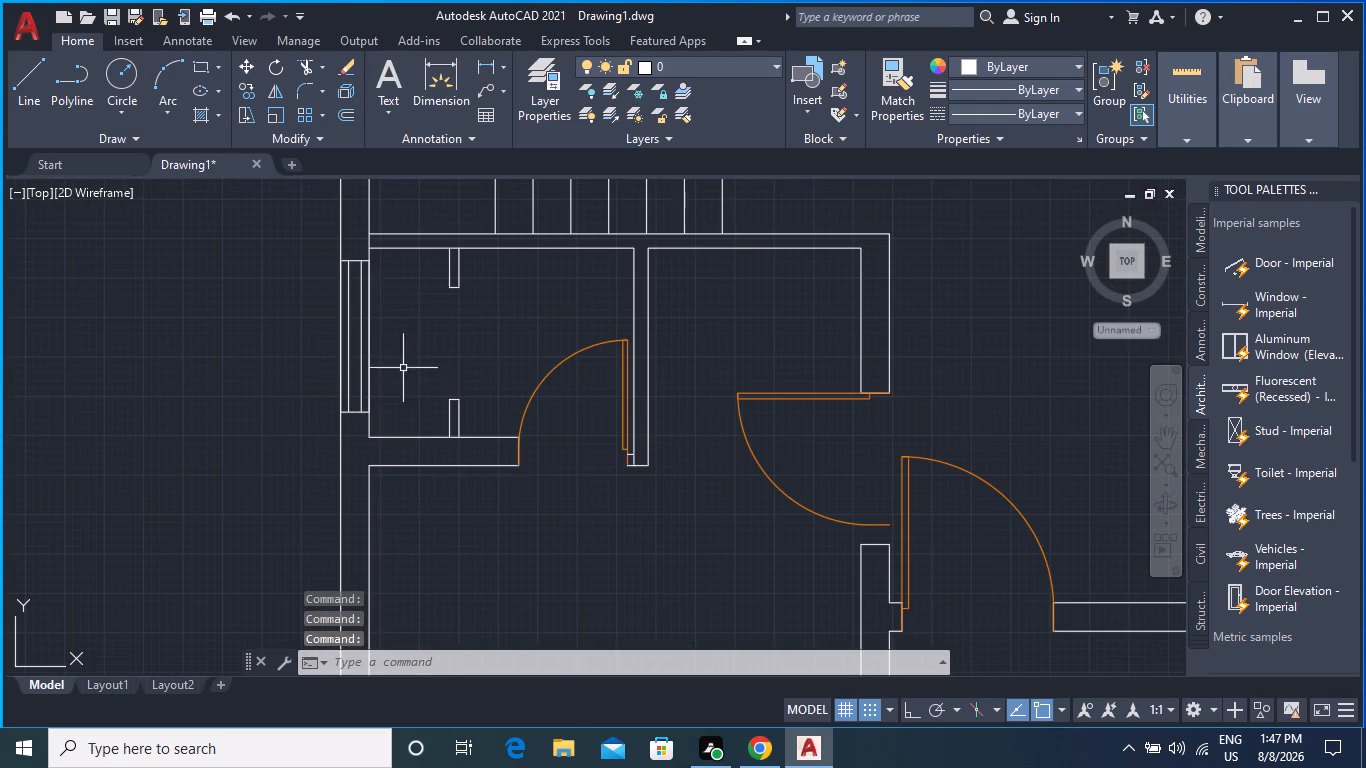
click(359, 353)
middle_drag(405, 346, 407, 514)
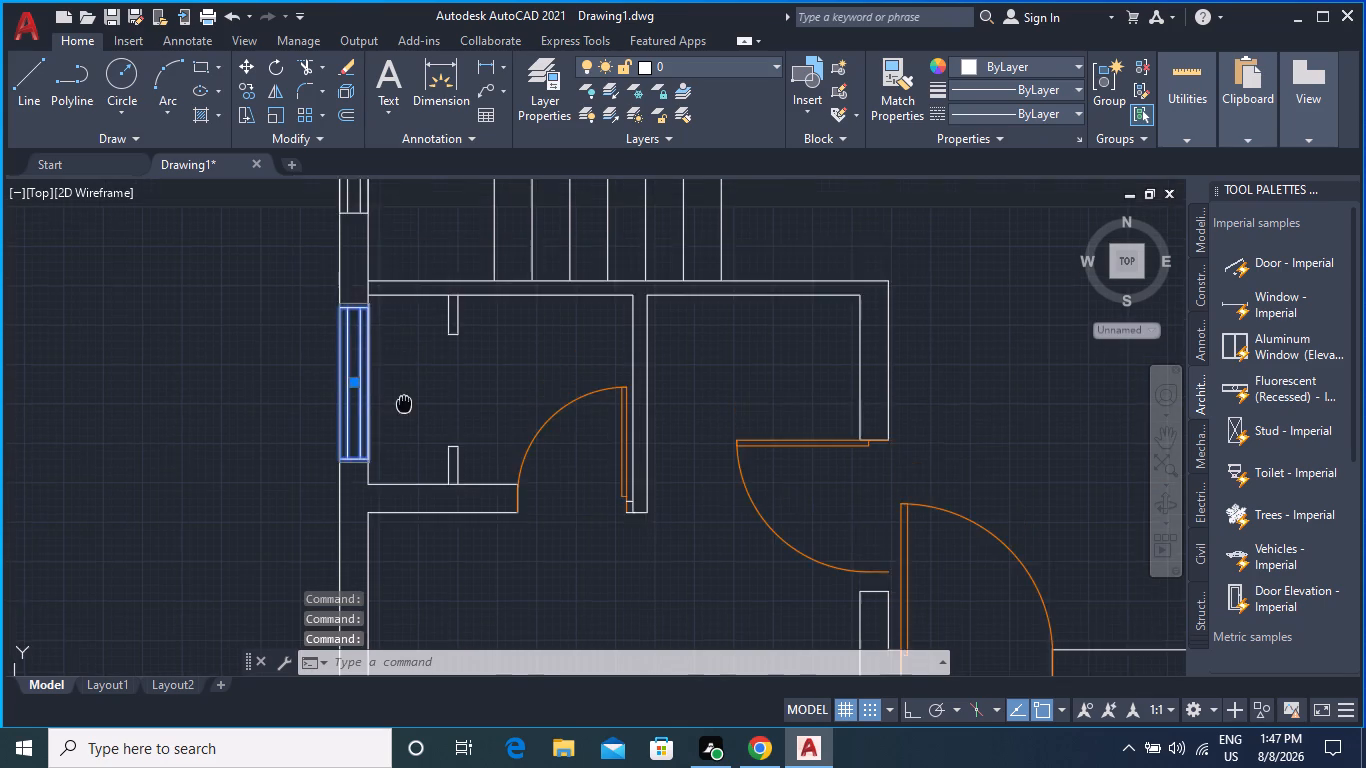
scroll(424, 469, down, 1)
scroll(393, 350, up, 1)
click(382, 348)
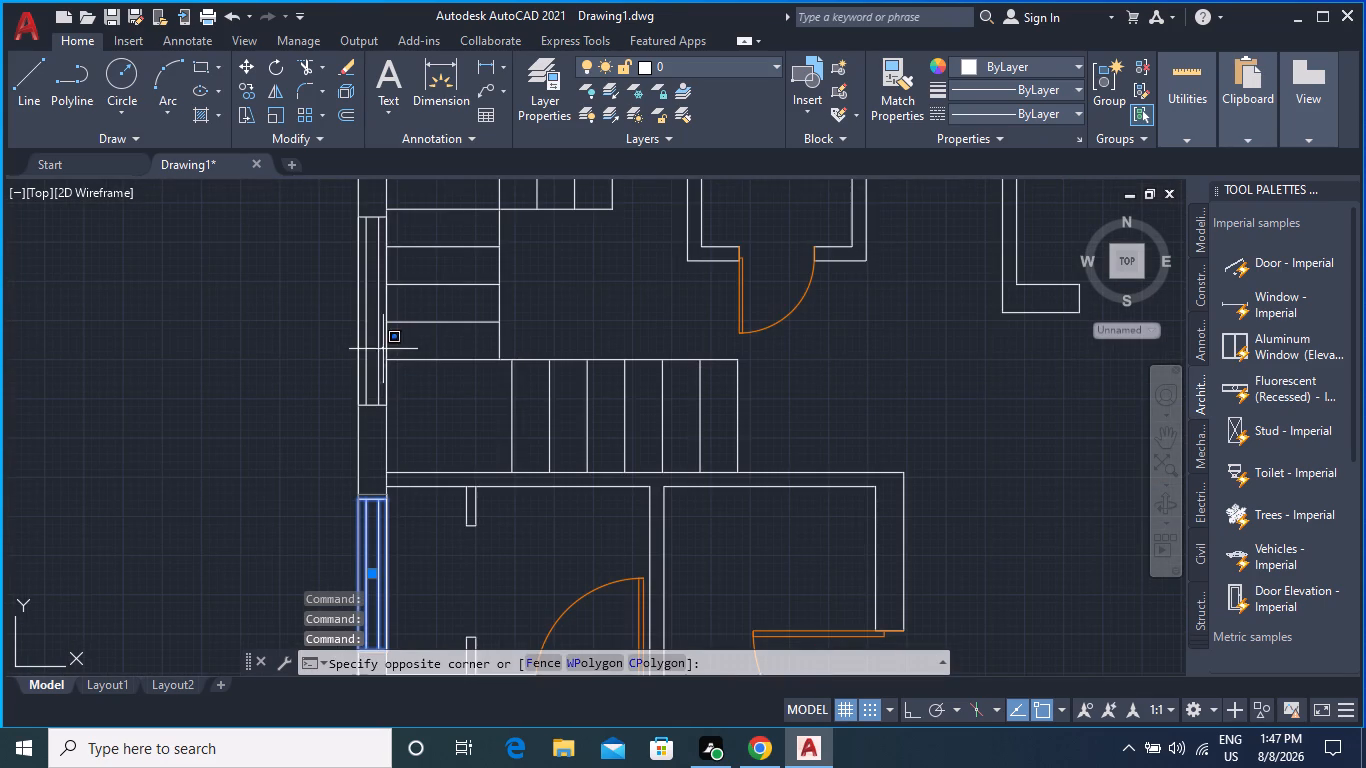
click(378, 352)
scroll(414, 342, down, 2)
middle_drag(446, 331, 451, 376)
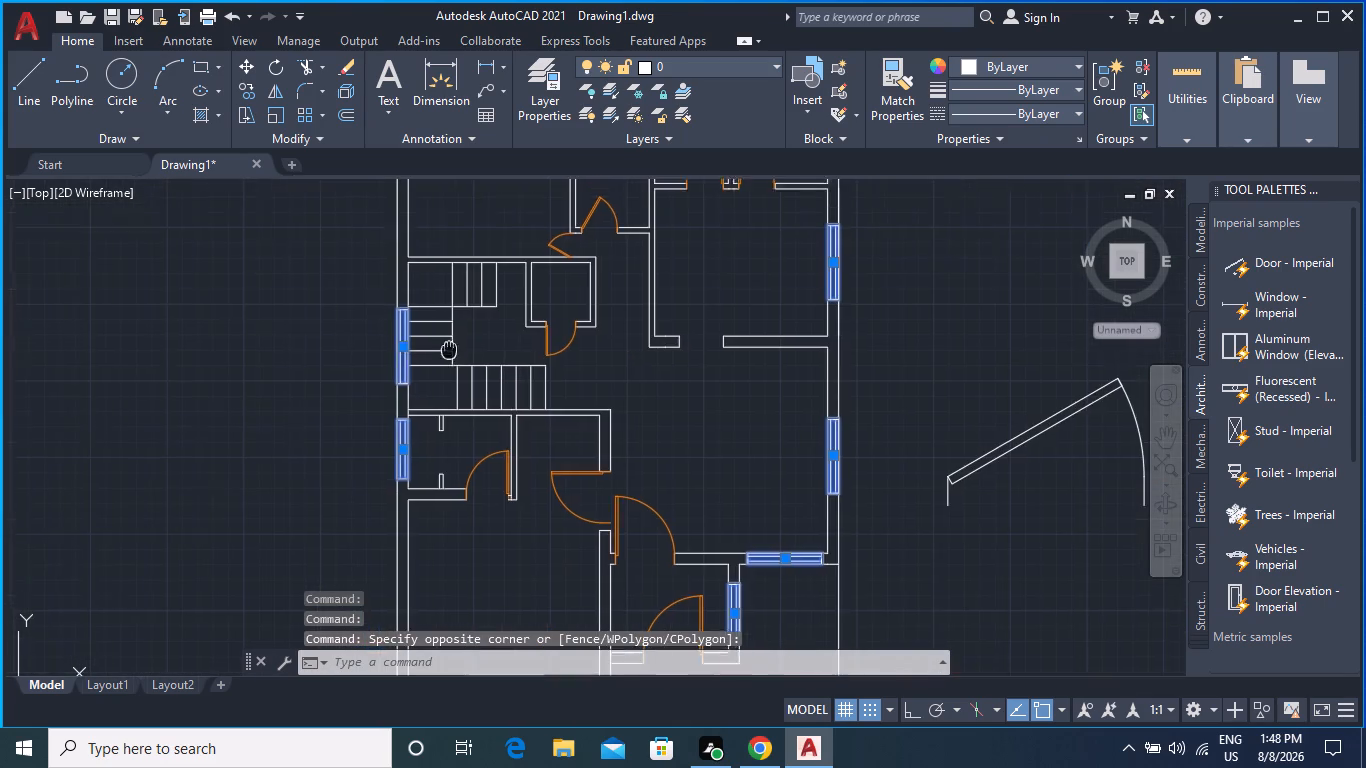
middle_drag(451, 376, 443, 548)
scroll(471, 317, up, 2)
click(478, 298)
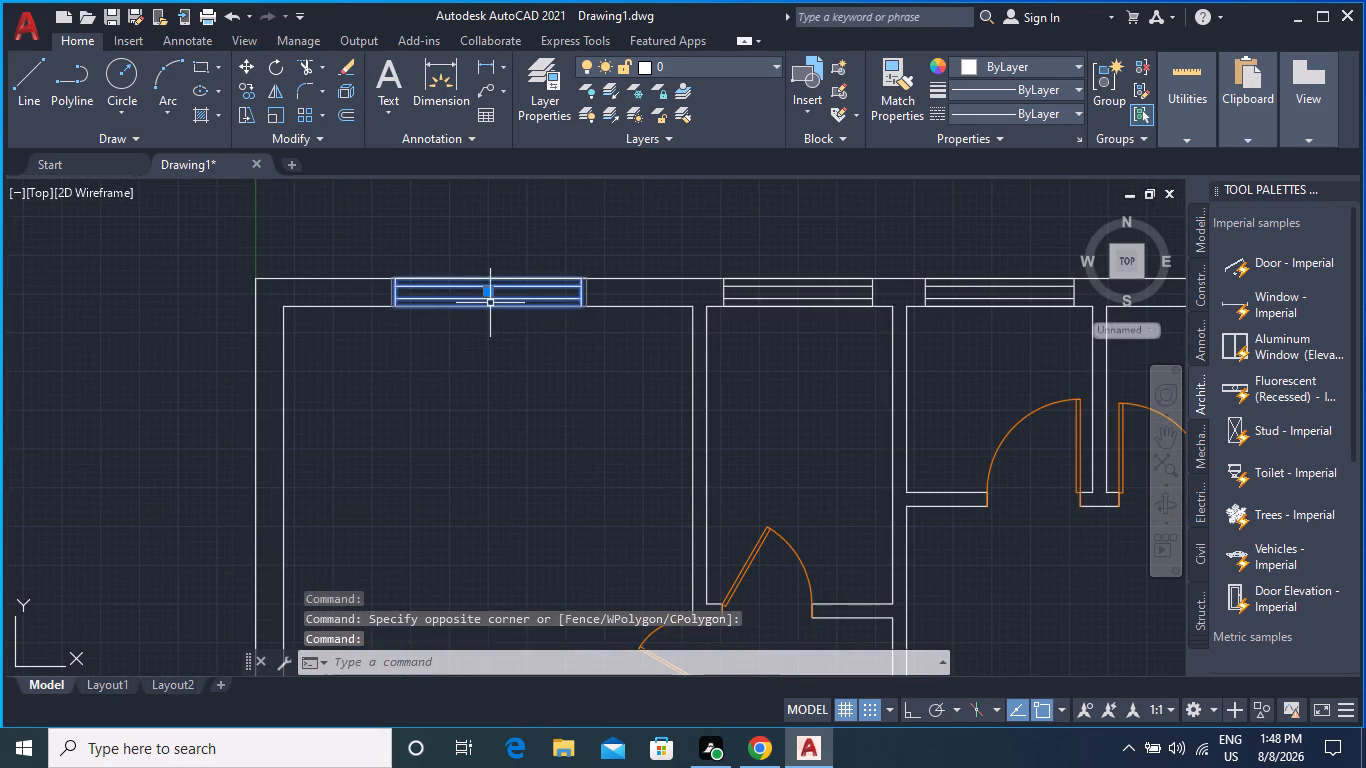
scroll(492, 306, down, 2)
scroll(598, 305, up, 3)
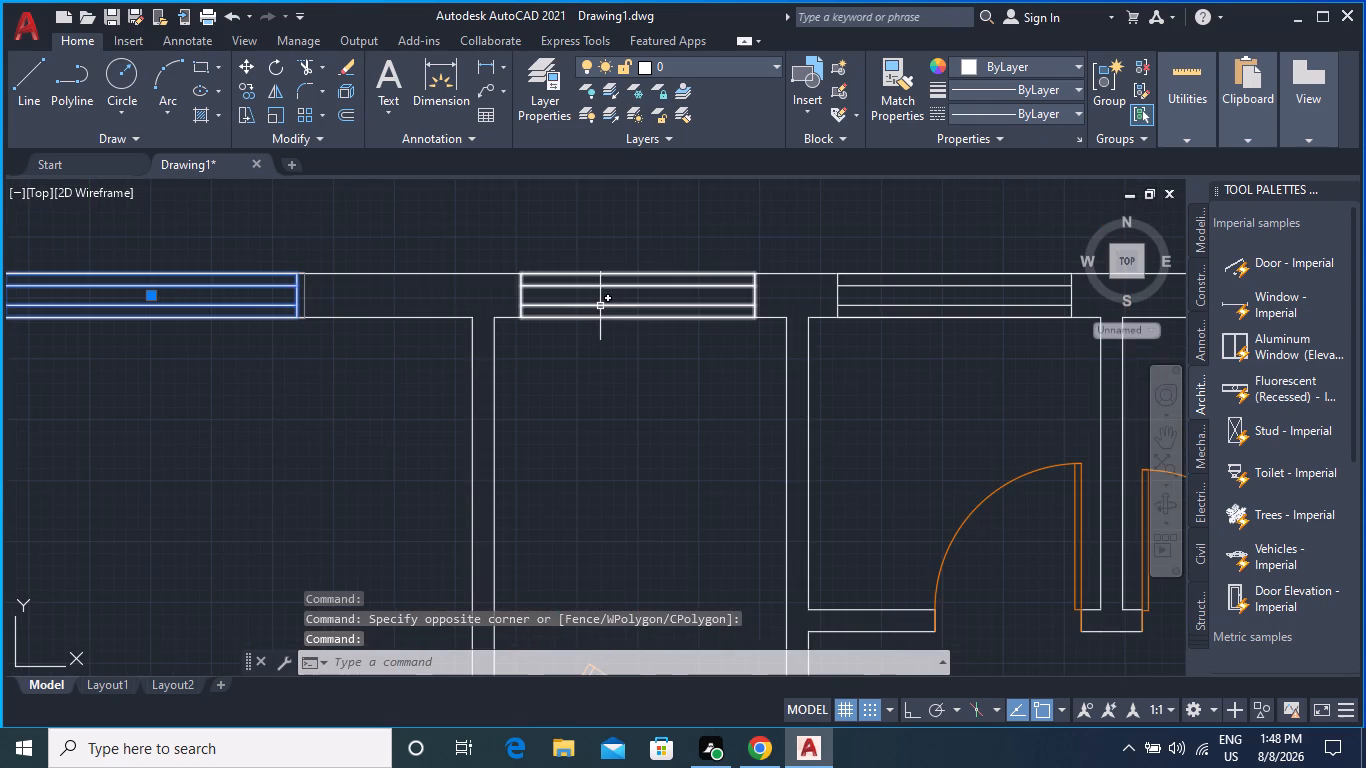
click(600, 306)
scroll(661, 323, down, 2)
middle_drag(675, 361, 401, 369)
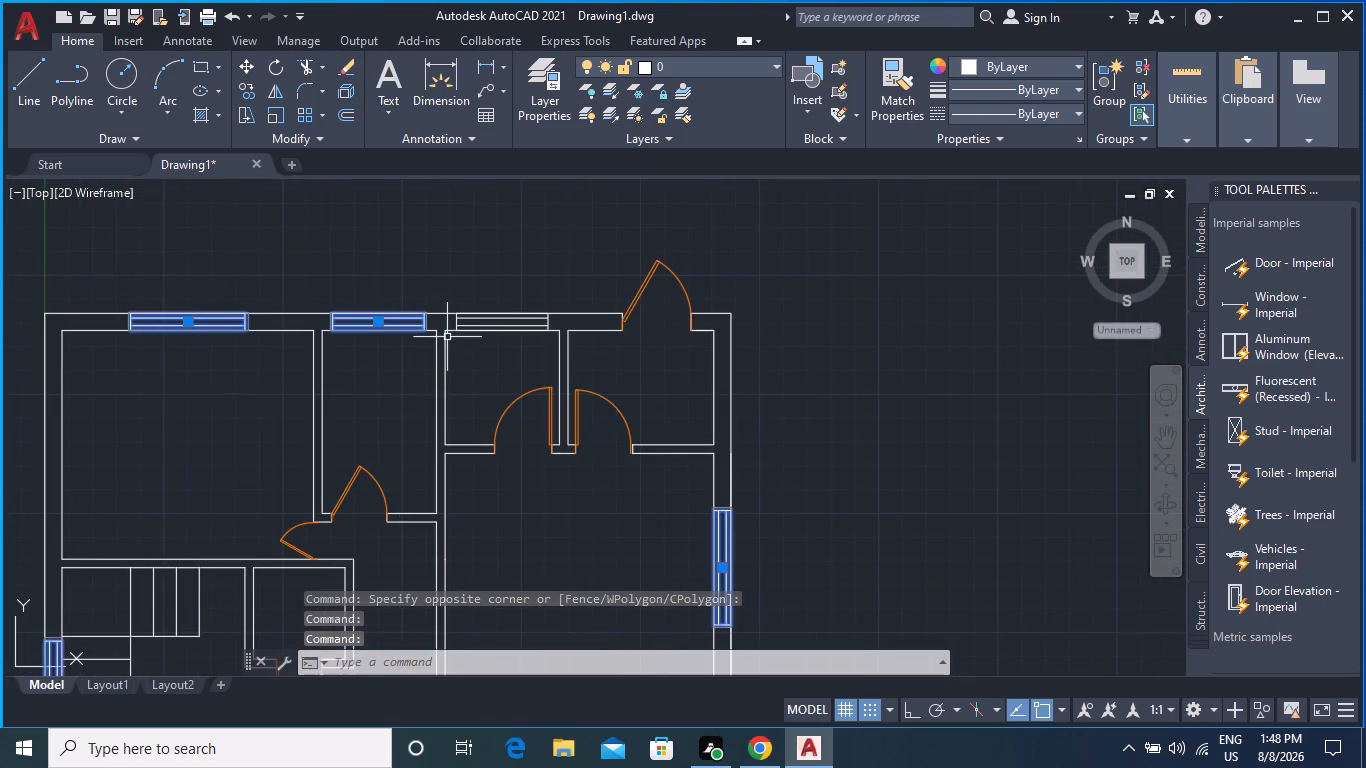
scroll(463, 323, up, 3)
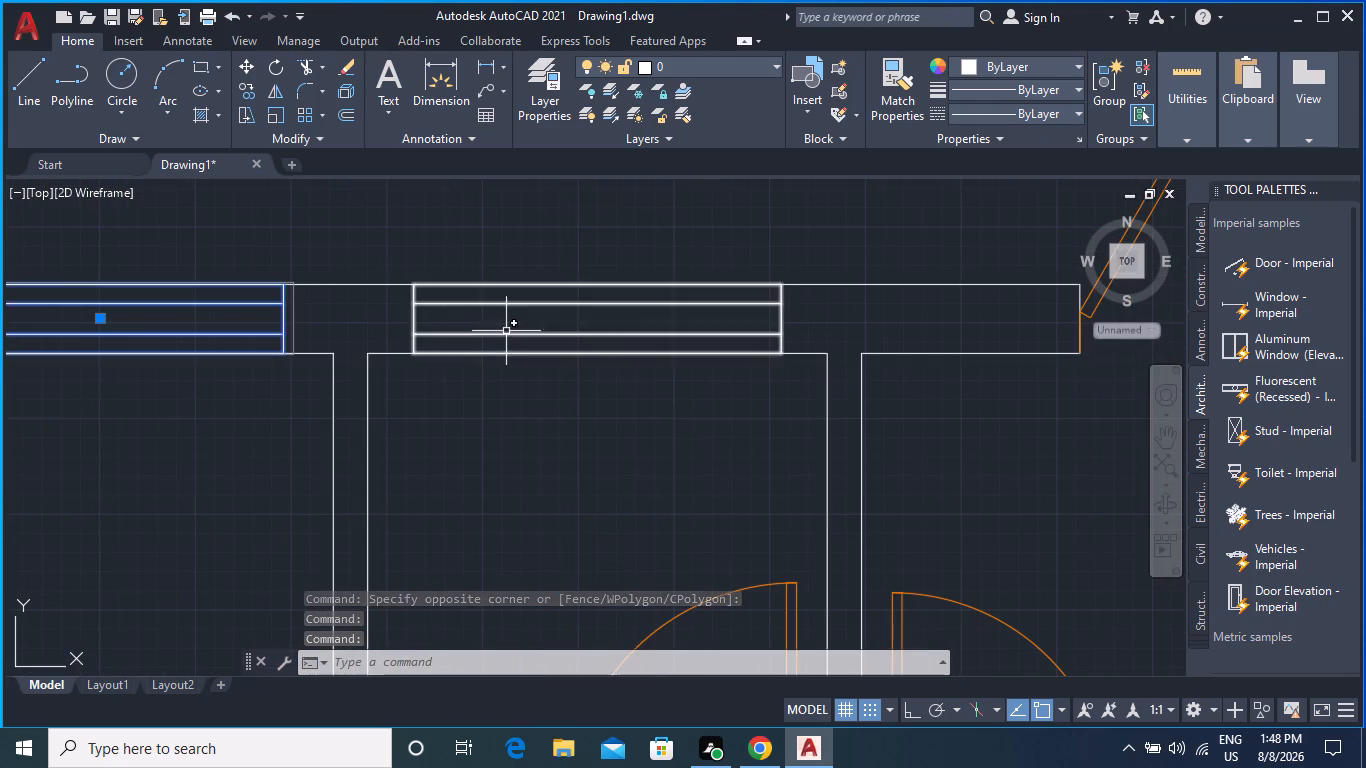
click(506, 334)
scroll(547, 333, down, 1)
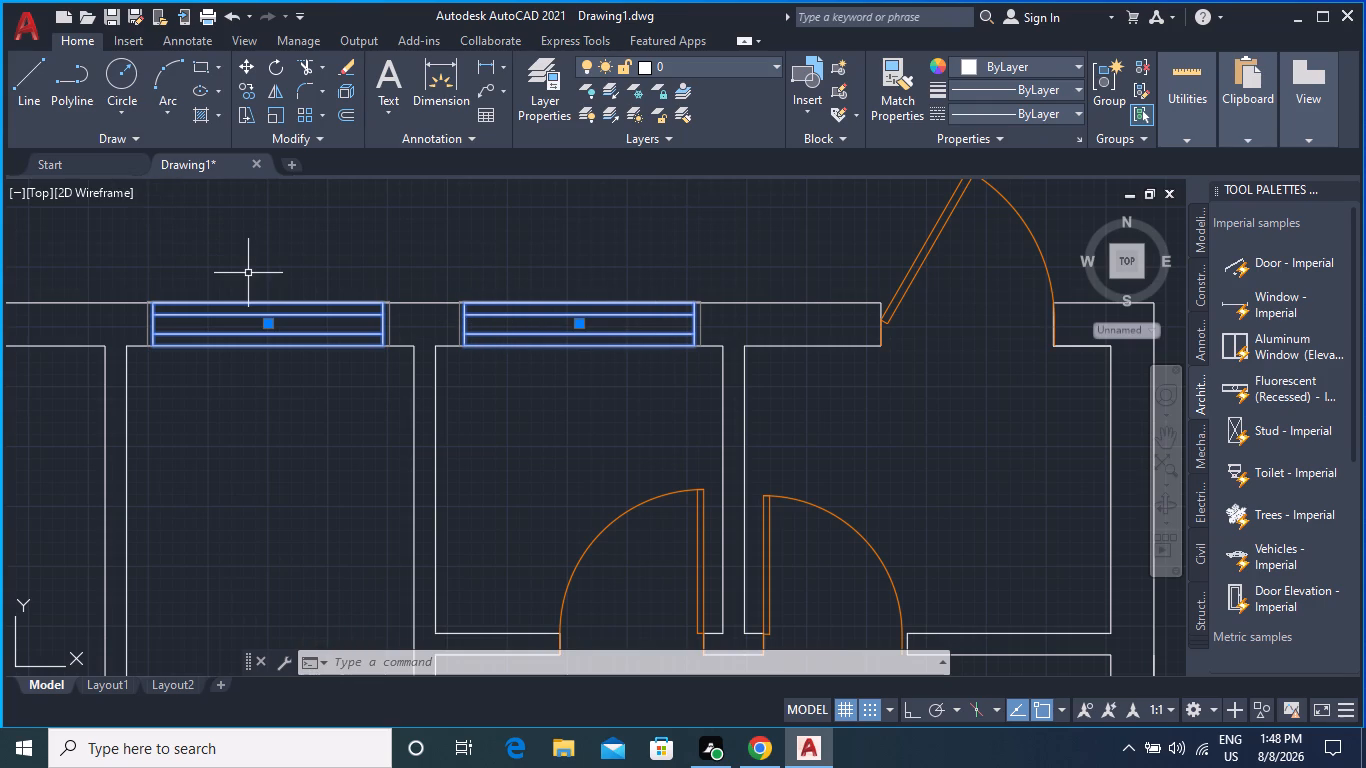
text(prope)
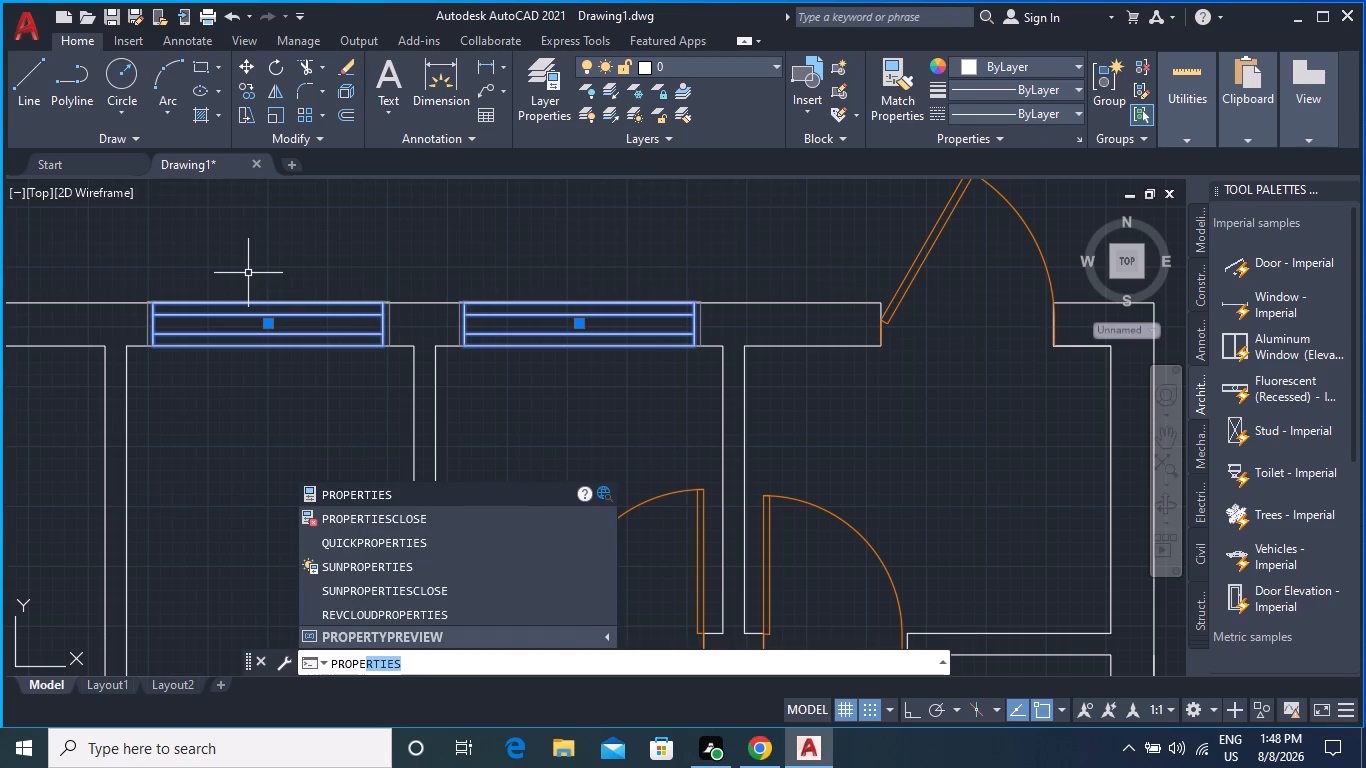
click(360, 490)
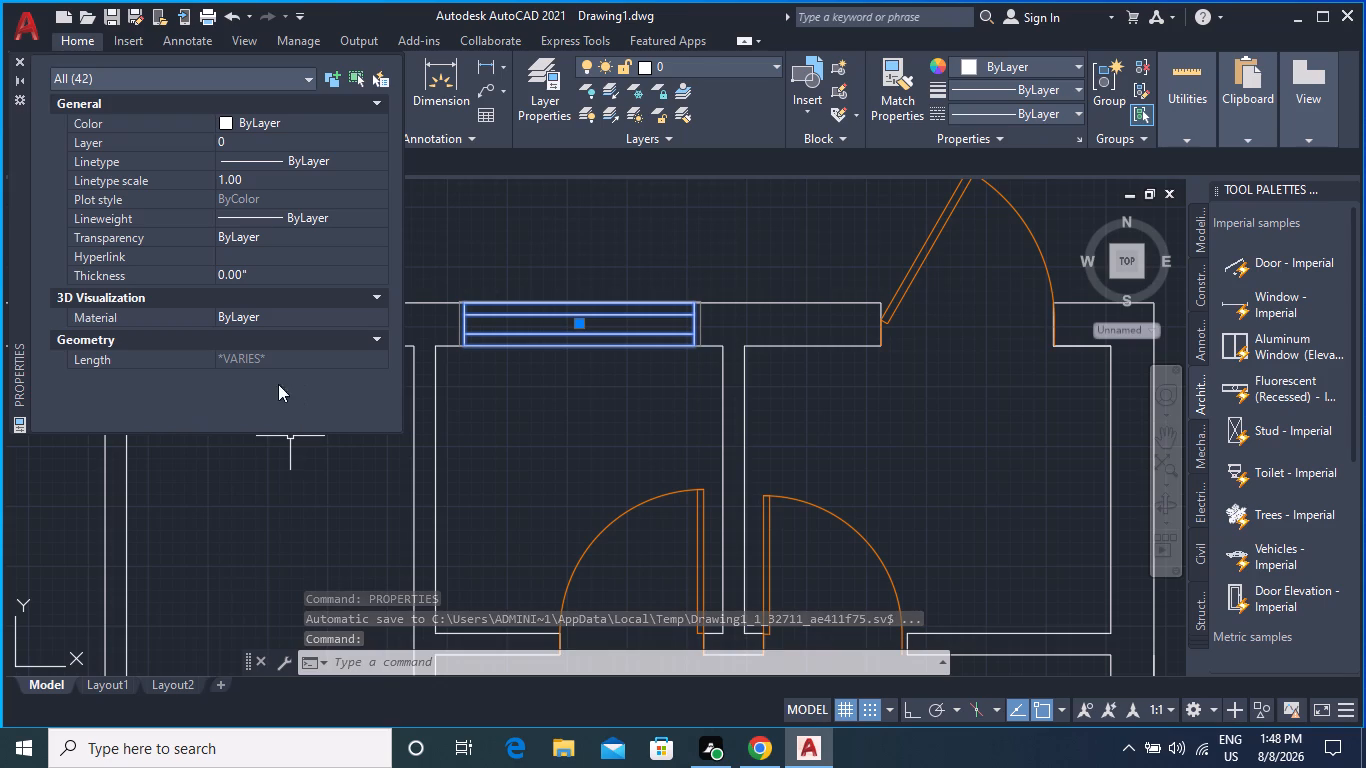
click(293, 141)
click(294, 140)
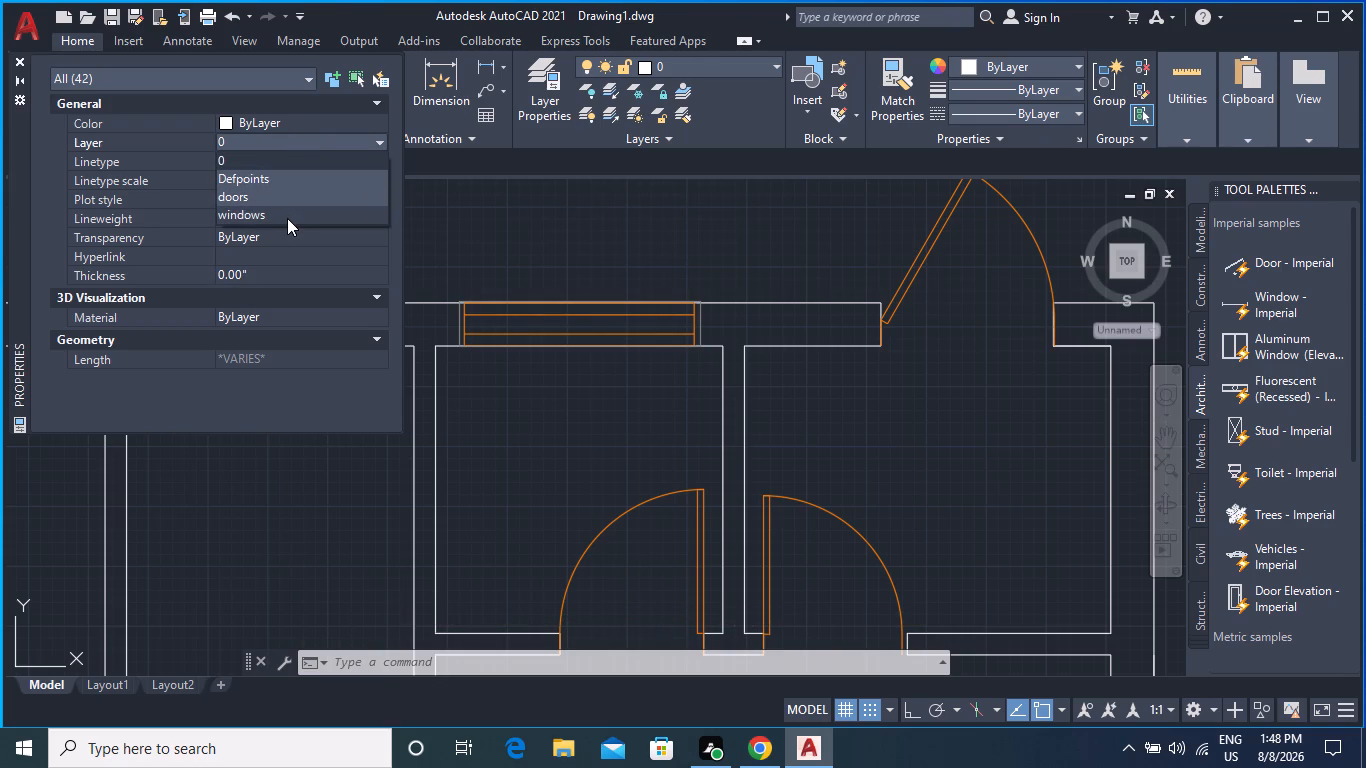
click(287, 218)
Set the color of the ten selected windows to the lighter orange 255,140,26 and close their properties.
click(279, 117)
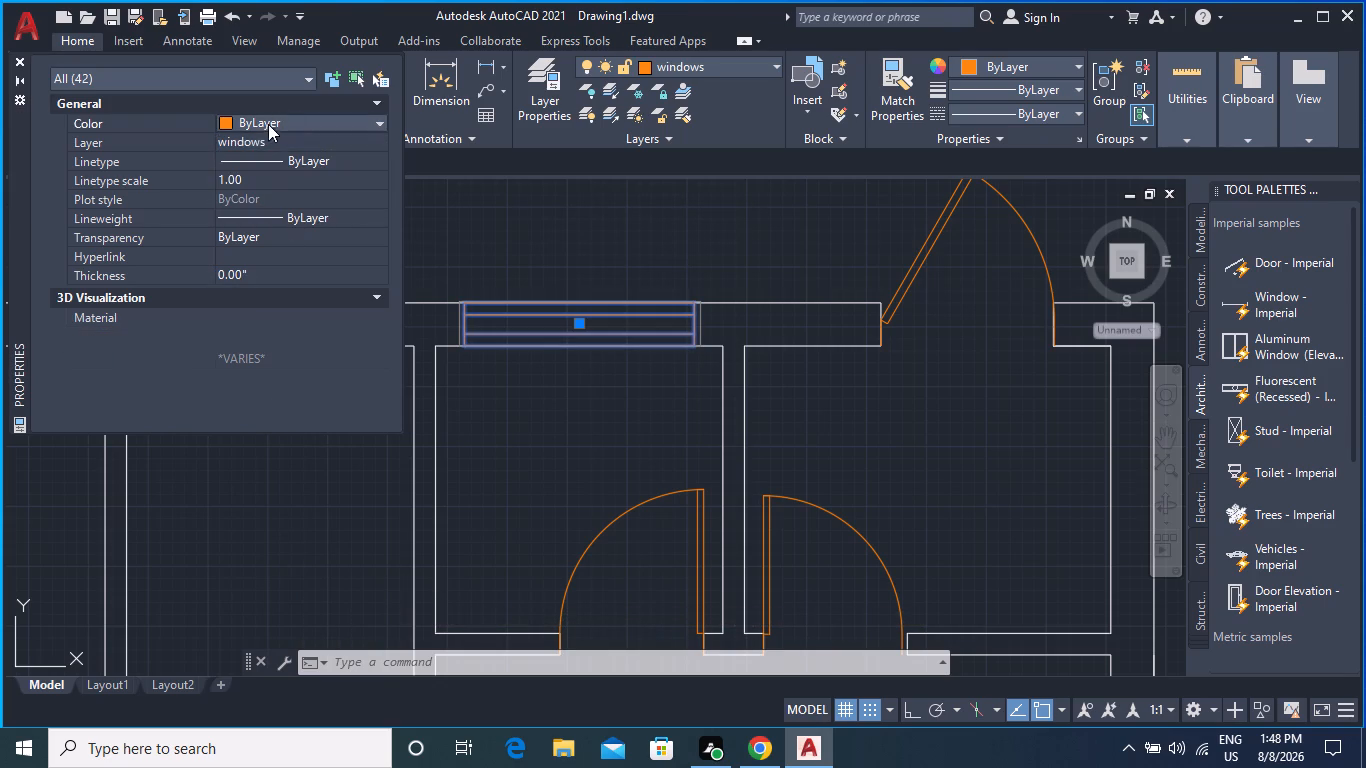
click(260, 126)
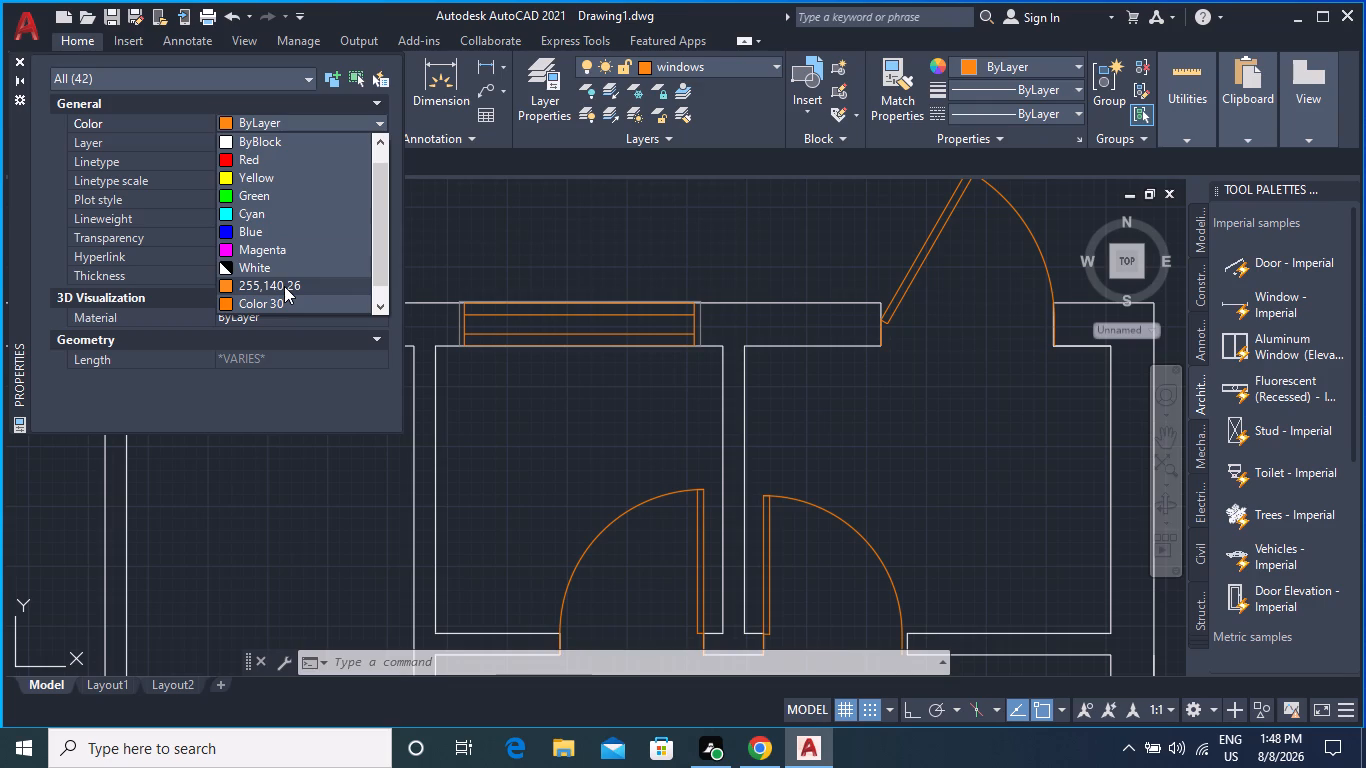
click(284, 286)
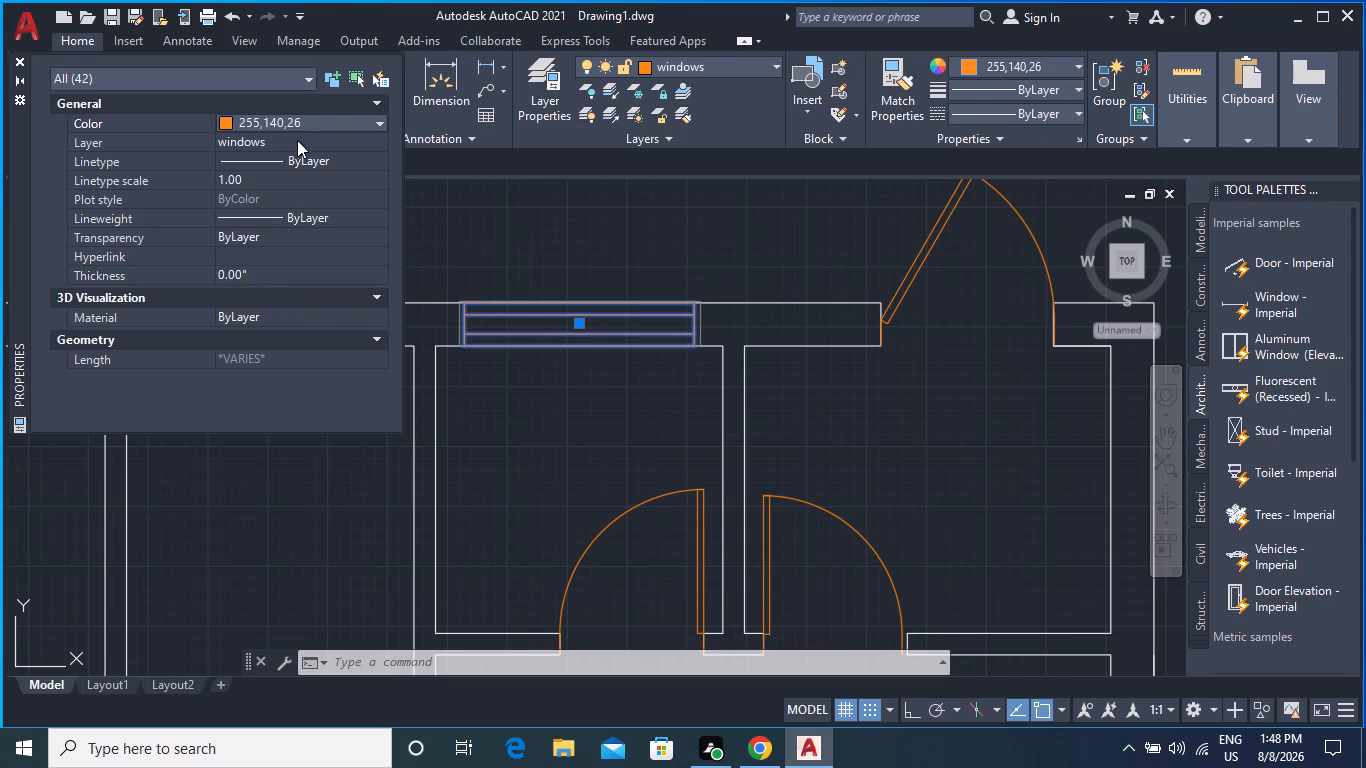
scroll(312, 157, down, 1)
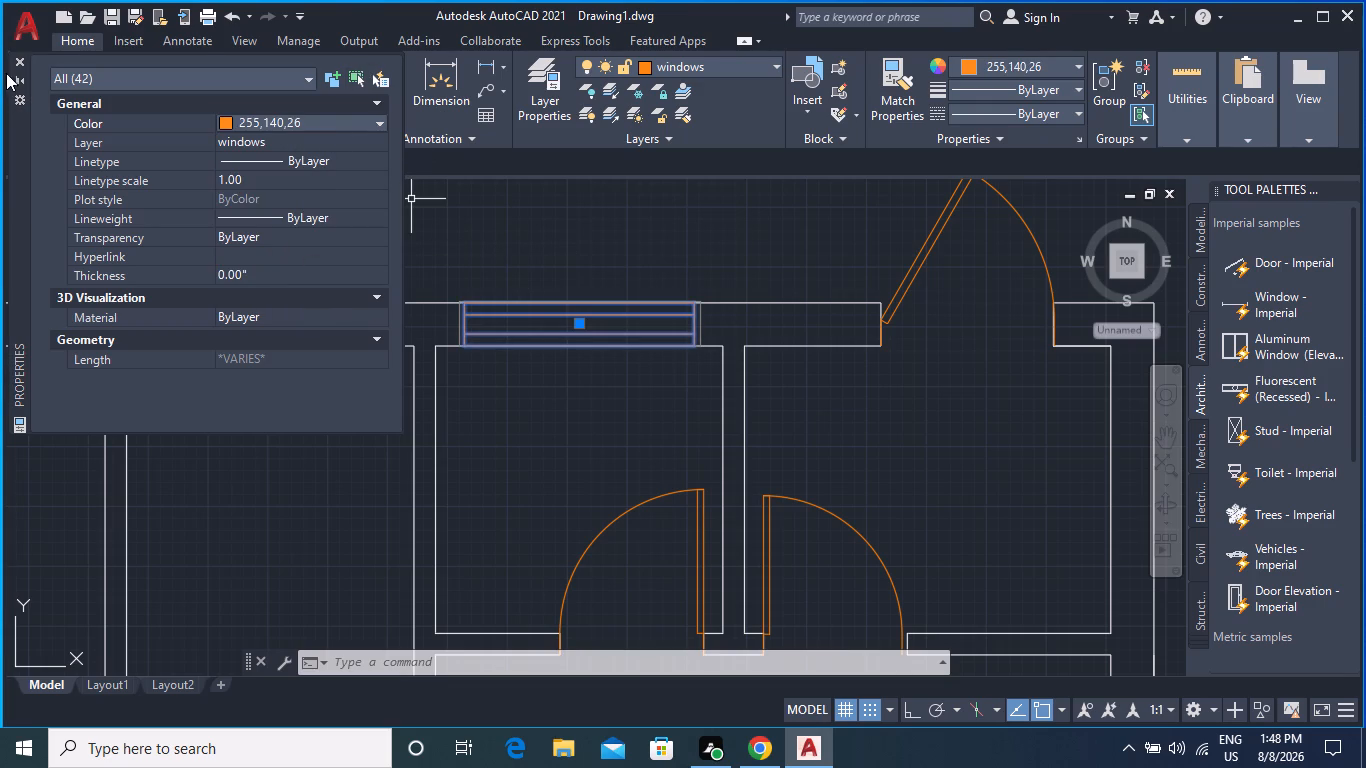
click(17, 59)
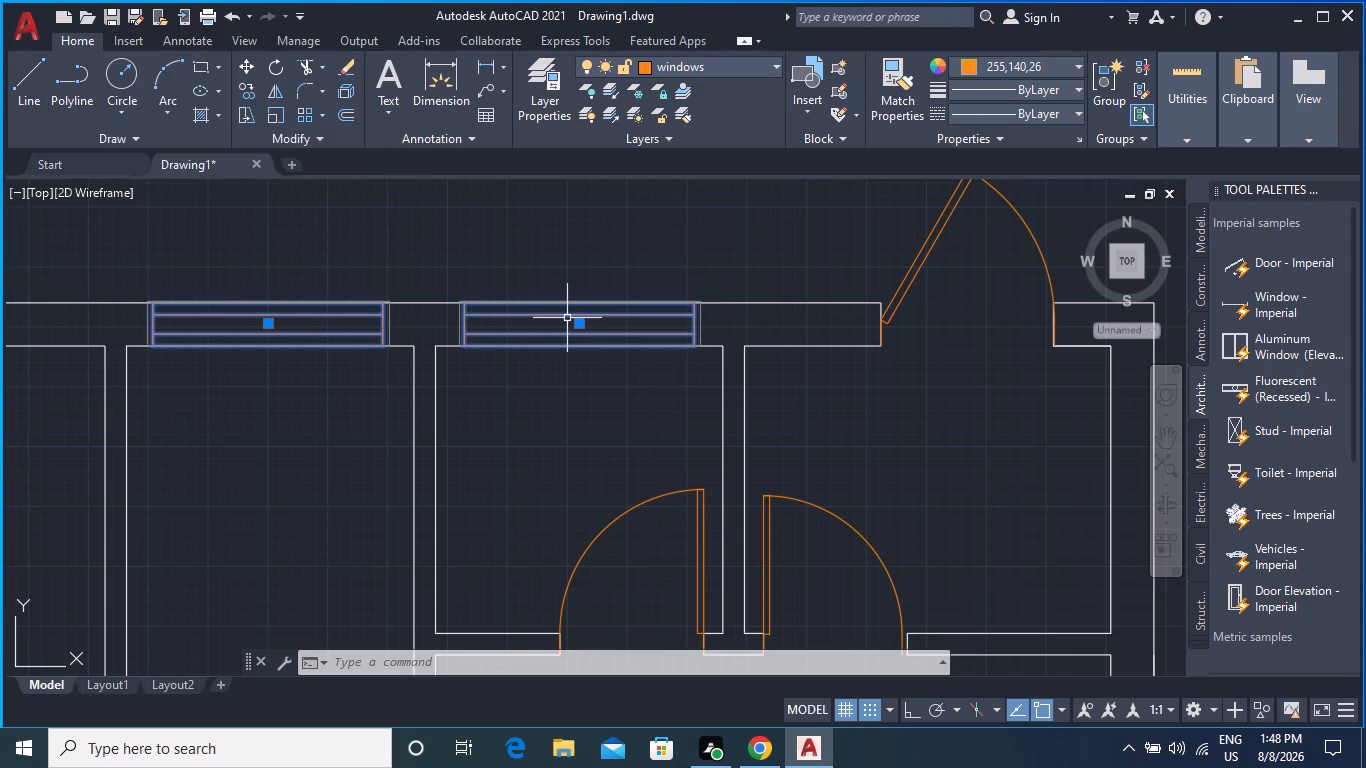
key(Return)
scroll(573, 321, down, 2)
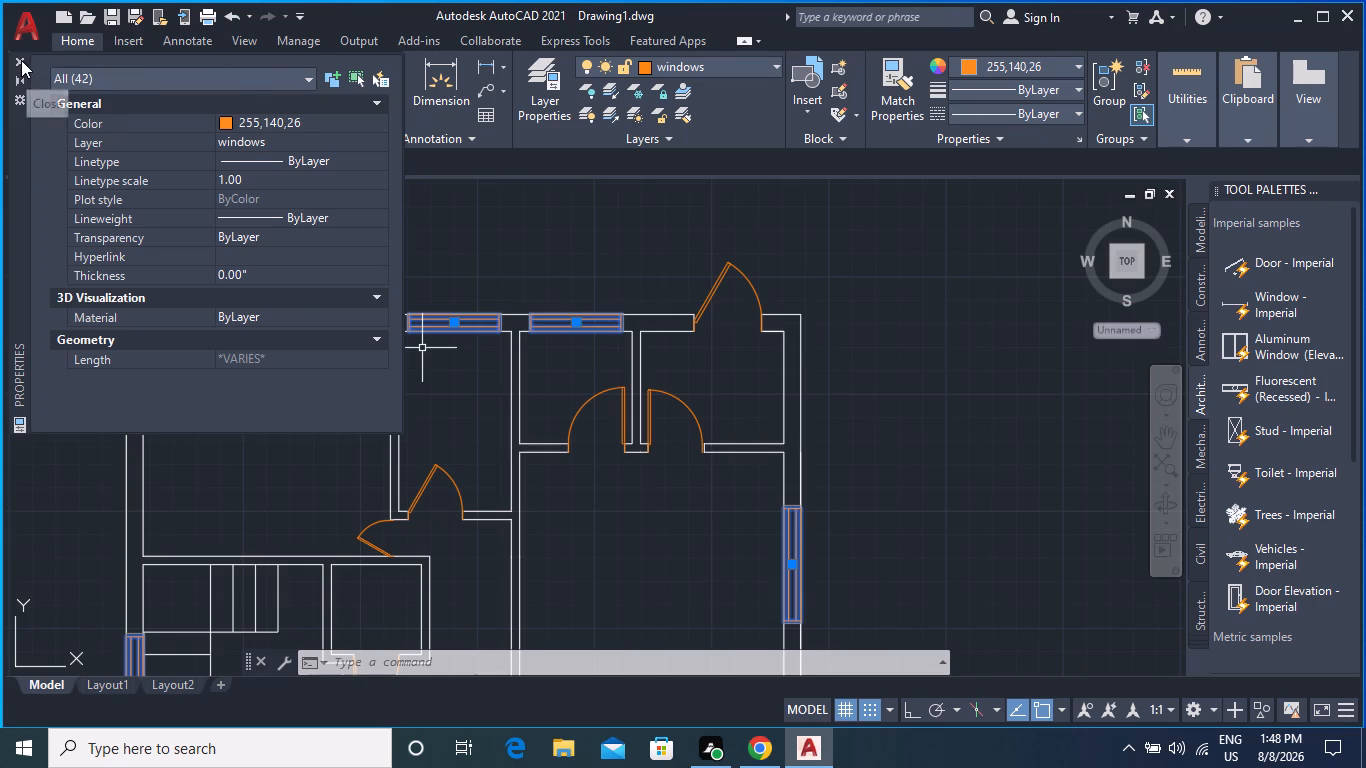
Close the properties of the selected windows and clear the selection.
click(21, 60)
scroll(211, 195, down, 2)
key(Escape)
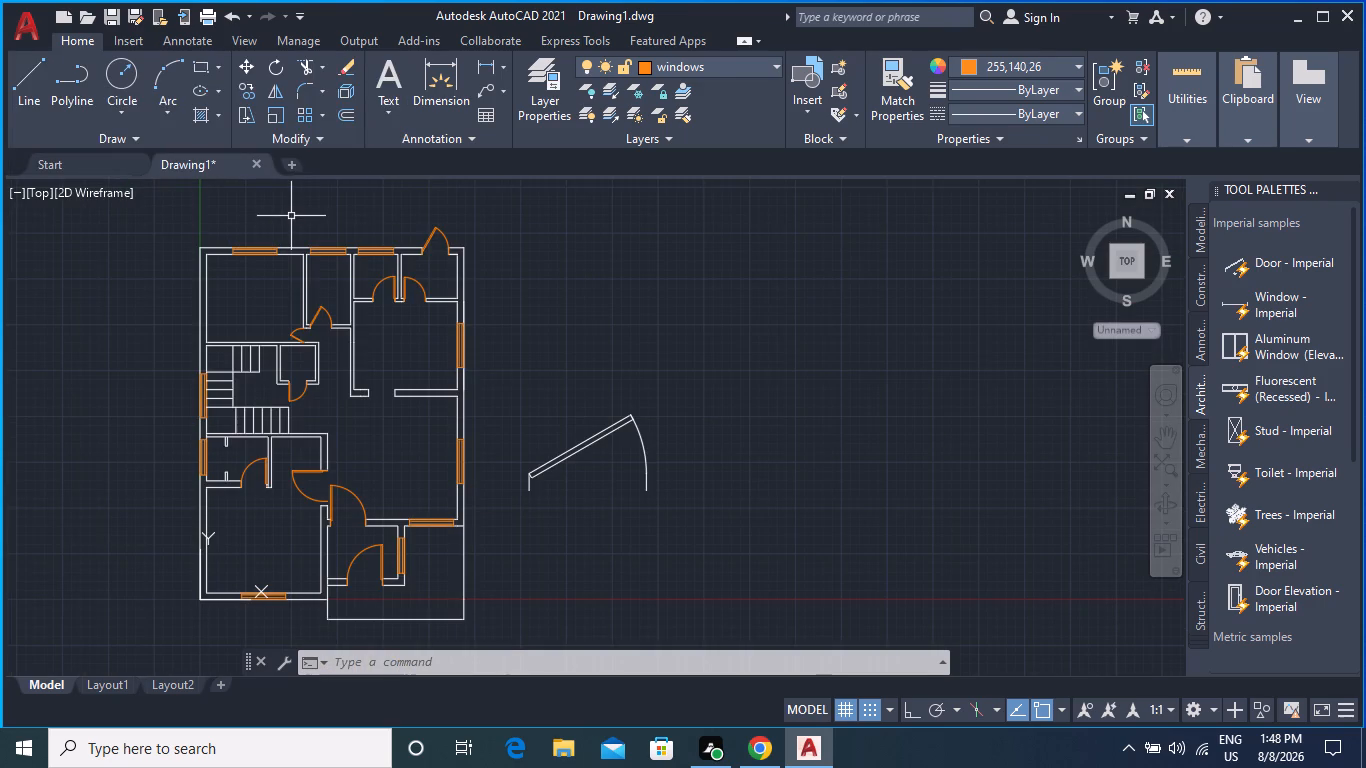
key(Escape)
key(Escape)
Save the drawing as Drawing1.dwg in the auto CAD Exercises folder on New Volume (D:).
key(ctrl+s)
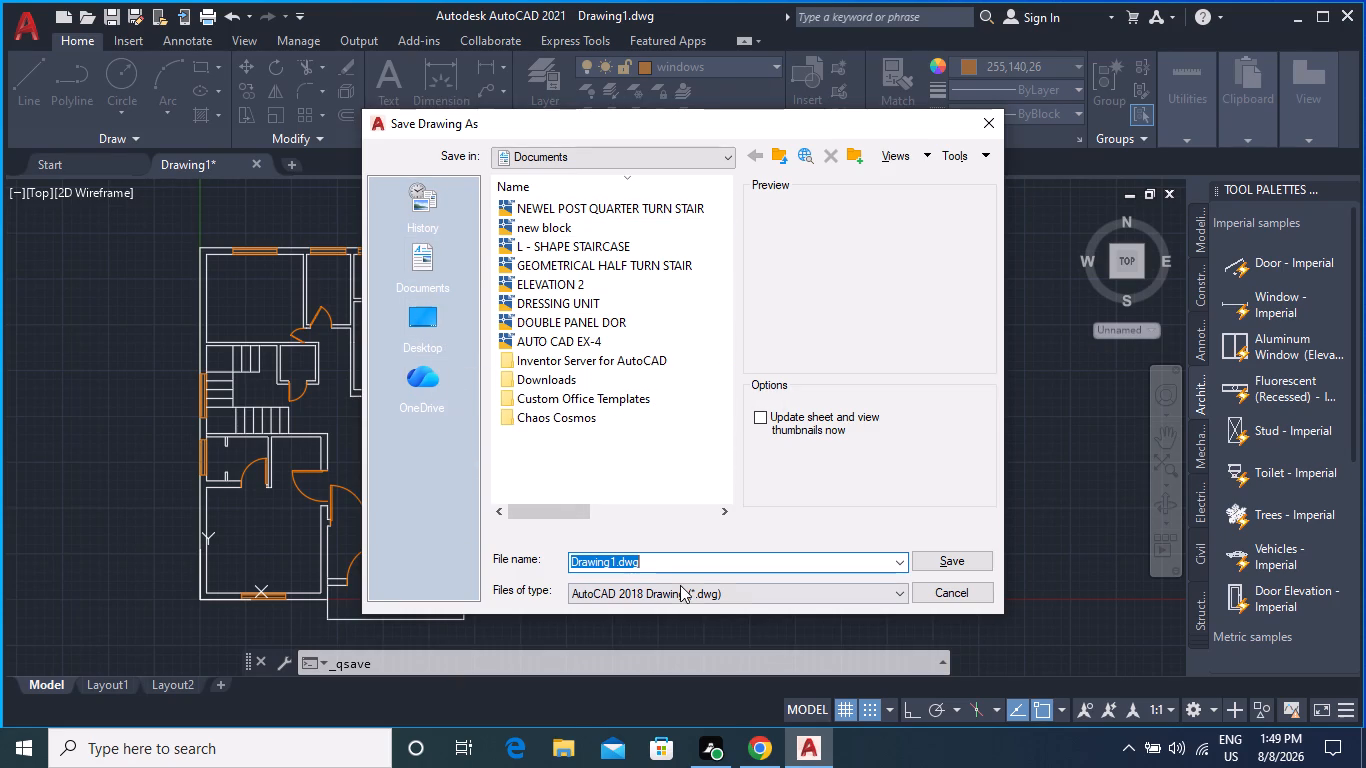
scroll(538, 258, up, 1)
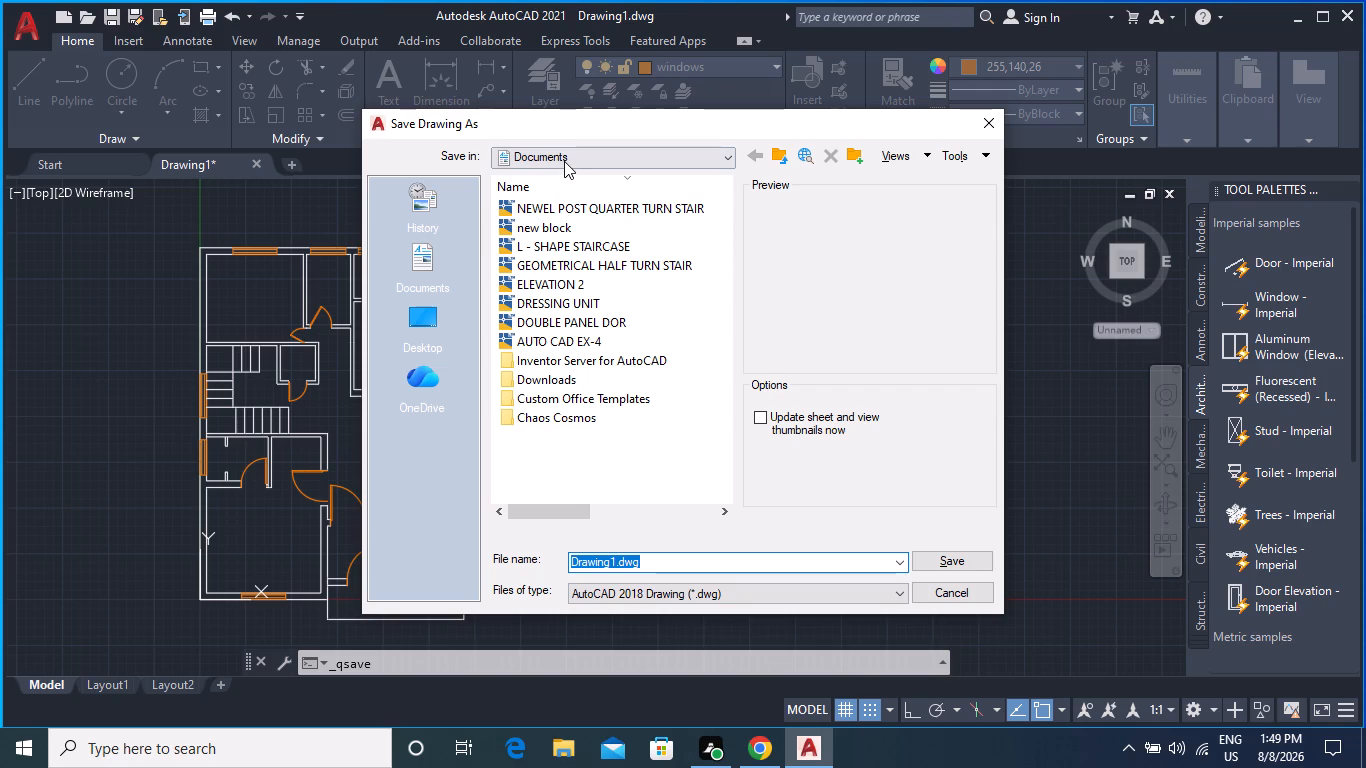
click(564, 158)
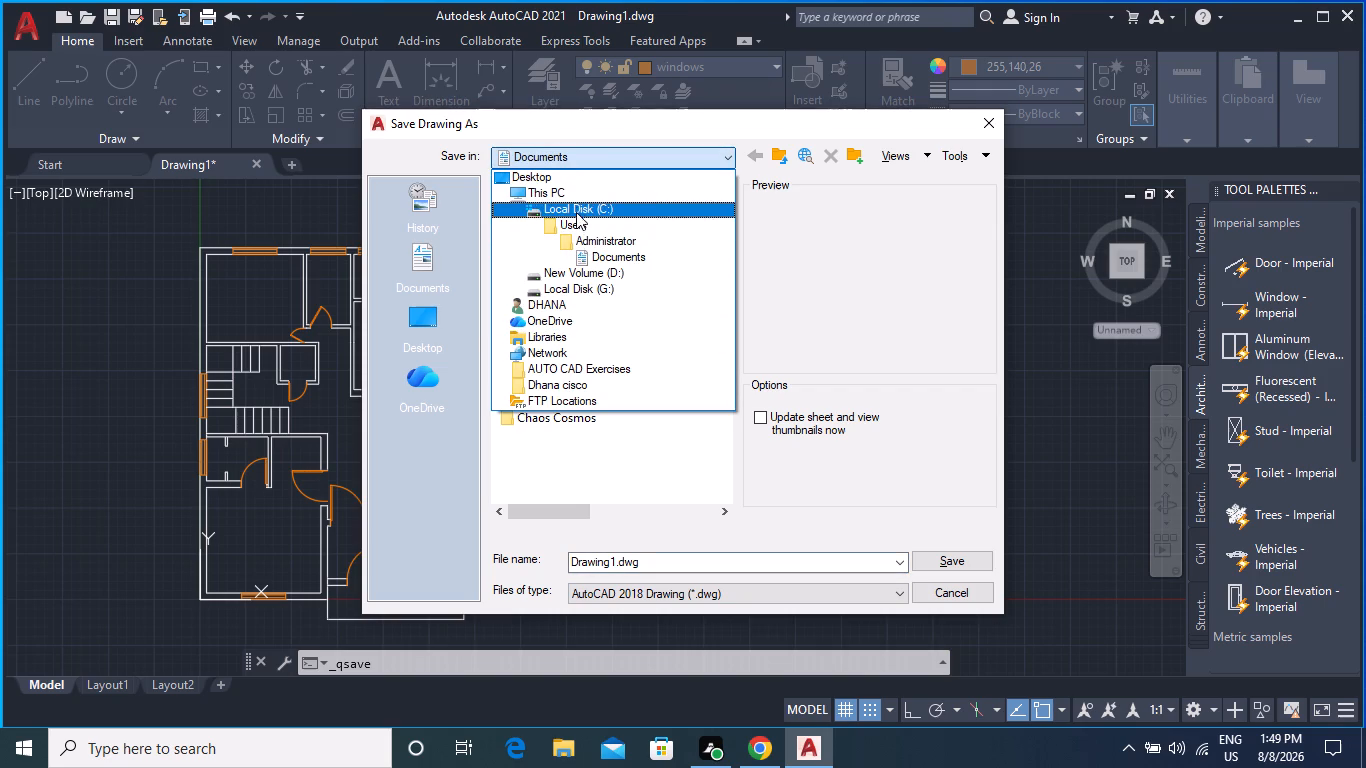
click(601, 272)
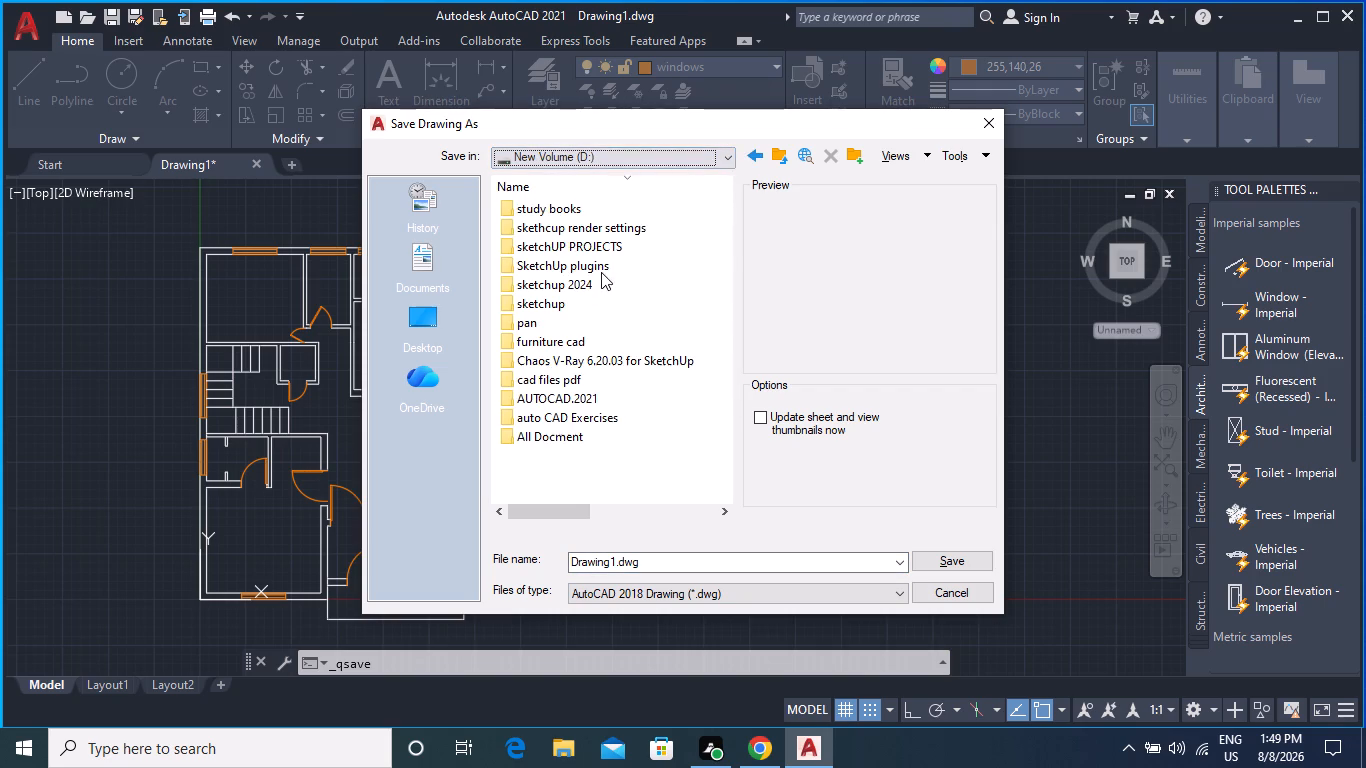
double_click(598, 411)
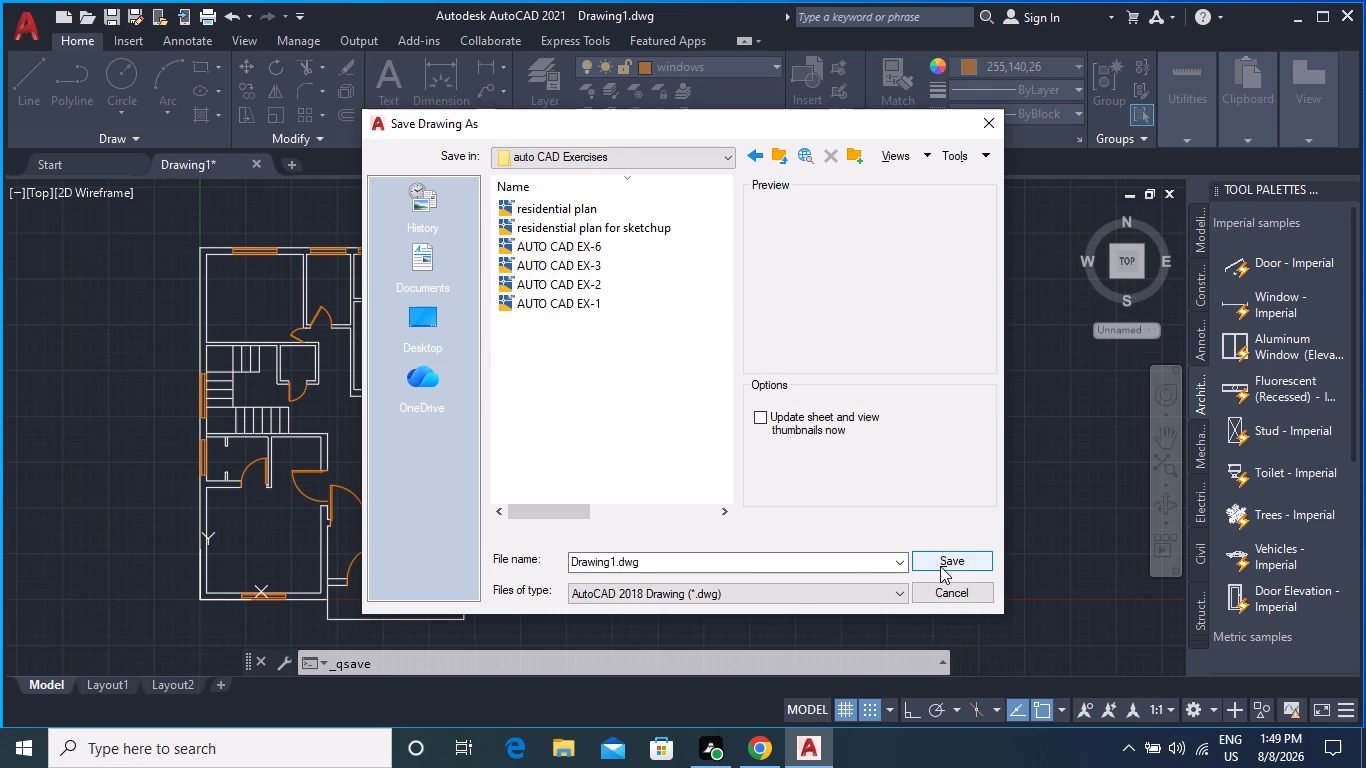
click(658, 561)
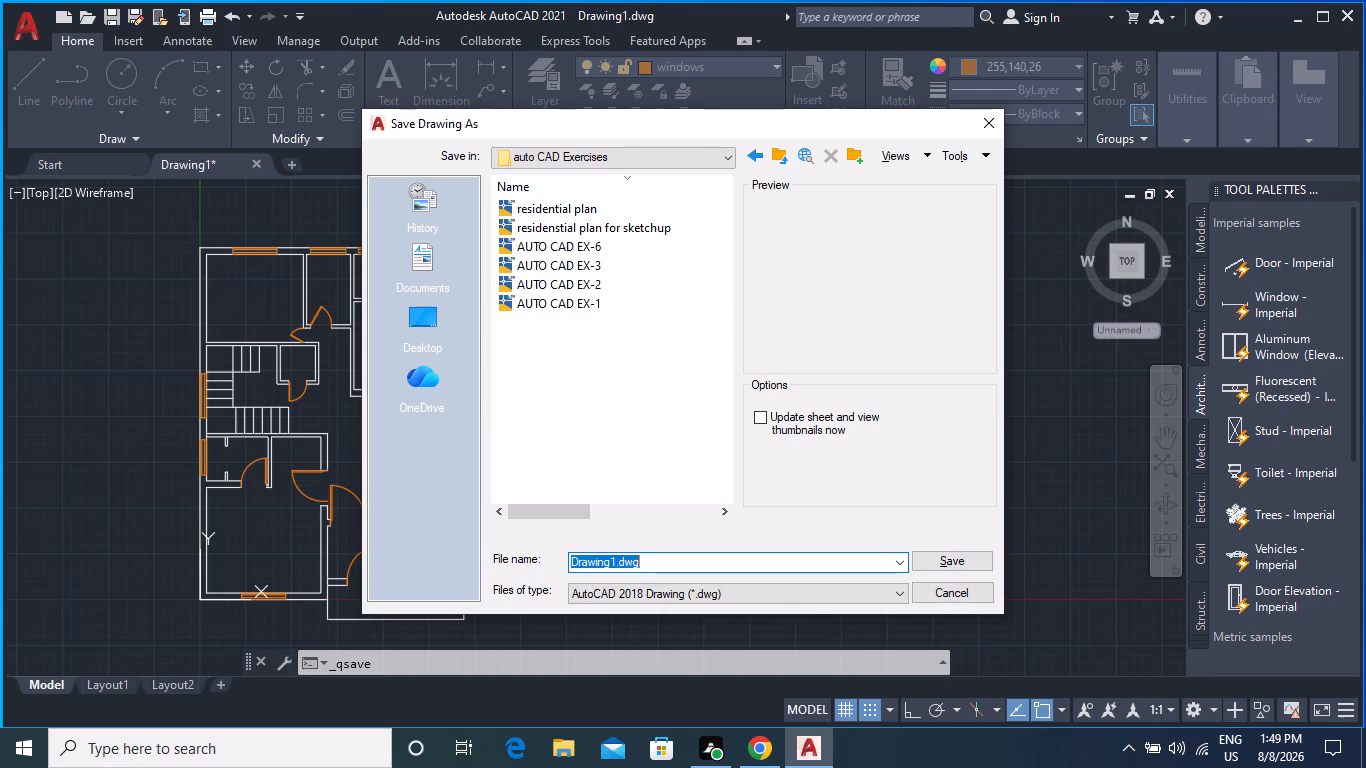
key(Return)
key(Return)
key(Return)
key(Return)
key(Return)
key(Return)
key(Return)
key(Return)
key(Return)
key(Return)
key(Return)
key(Return)
key(Return)
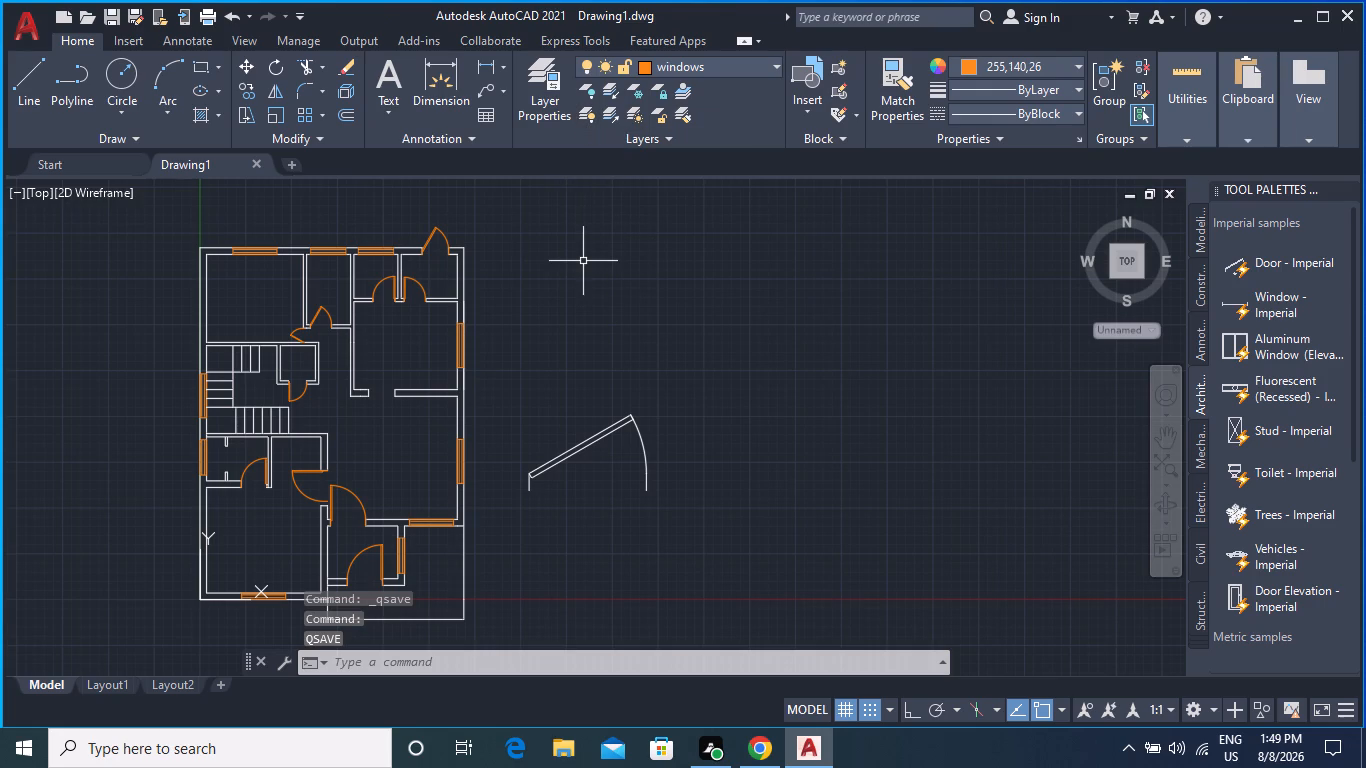
key(ctrl+s)
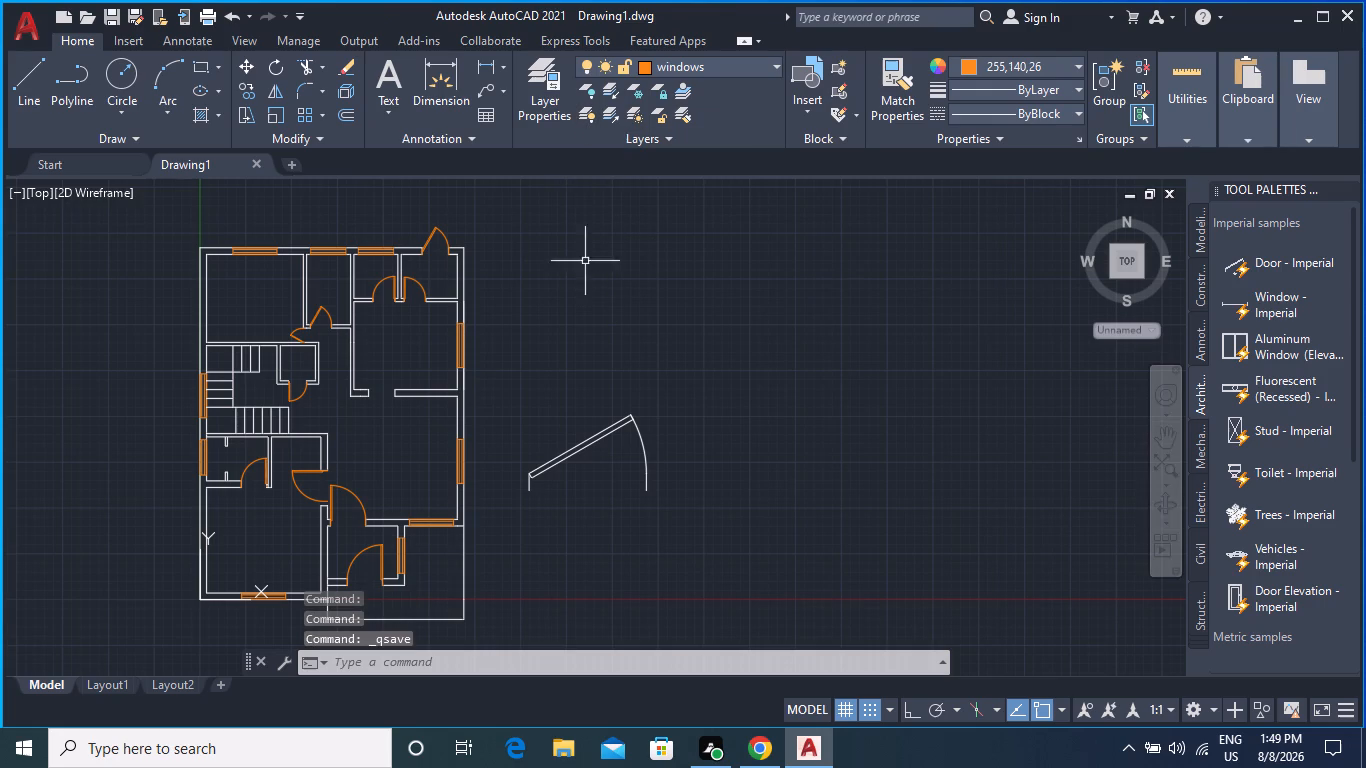
Switch to File Explorer, check for the saved Drawing1 file in the auto CAD Exercises folder on New Volume (D:), and close the window.
click(564, 759)
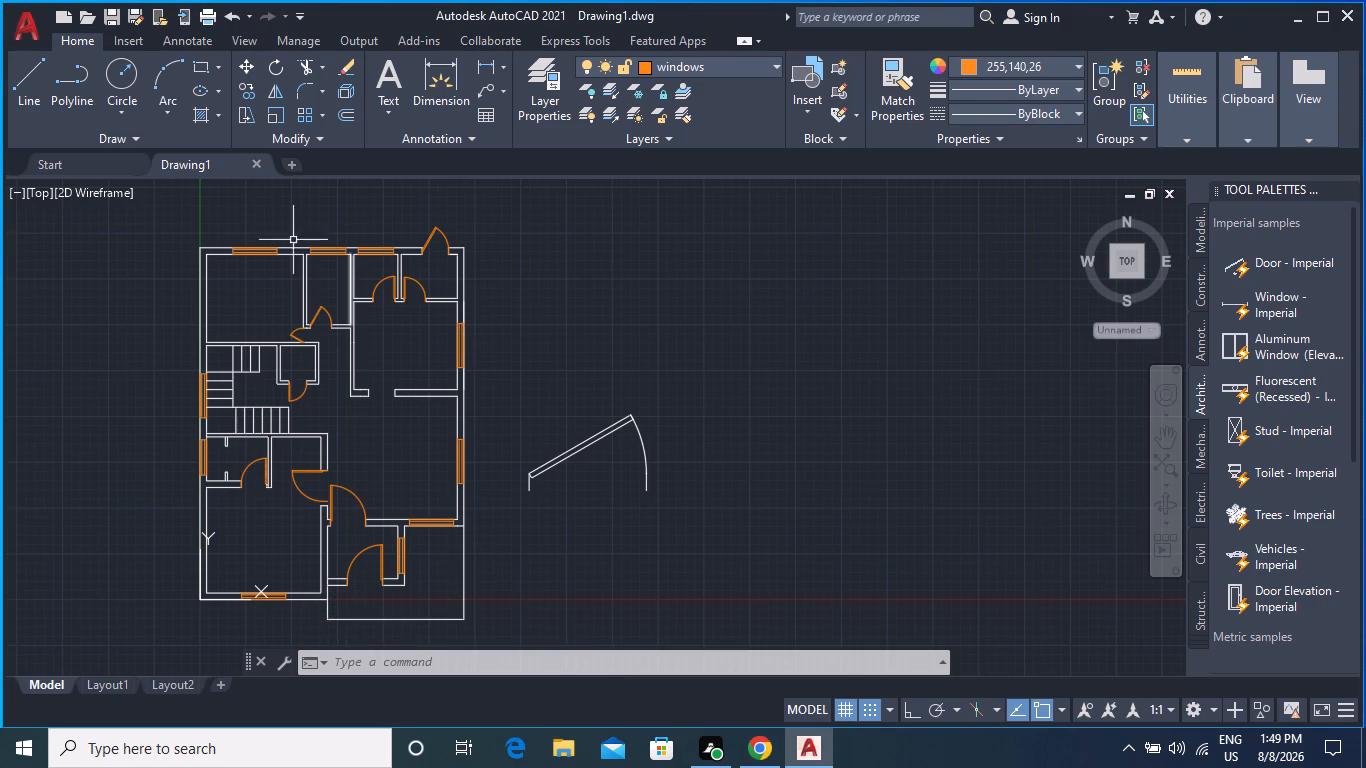
click(10, 21)
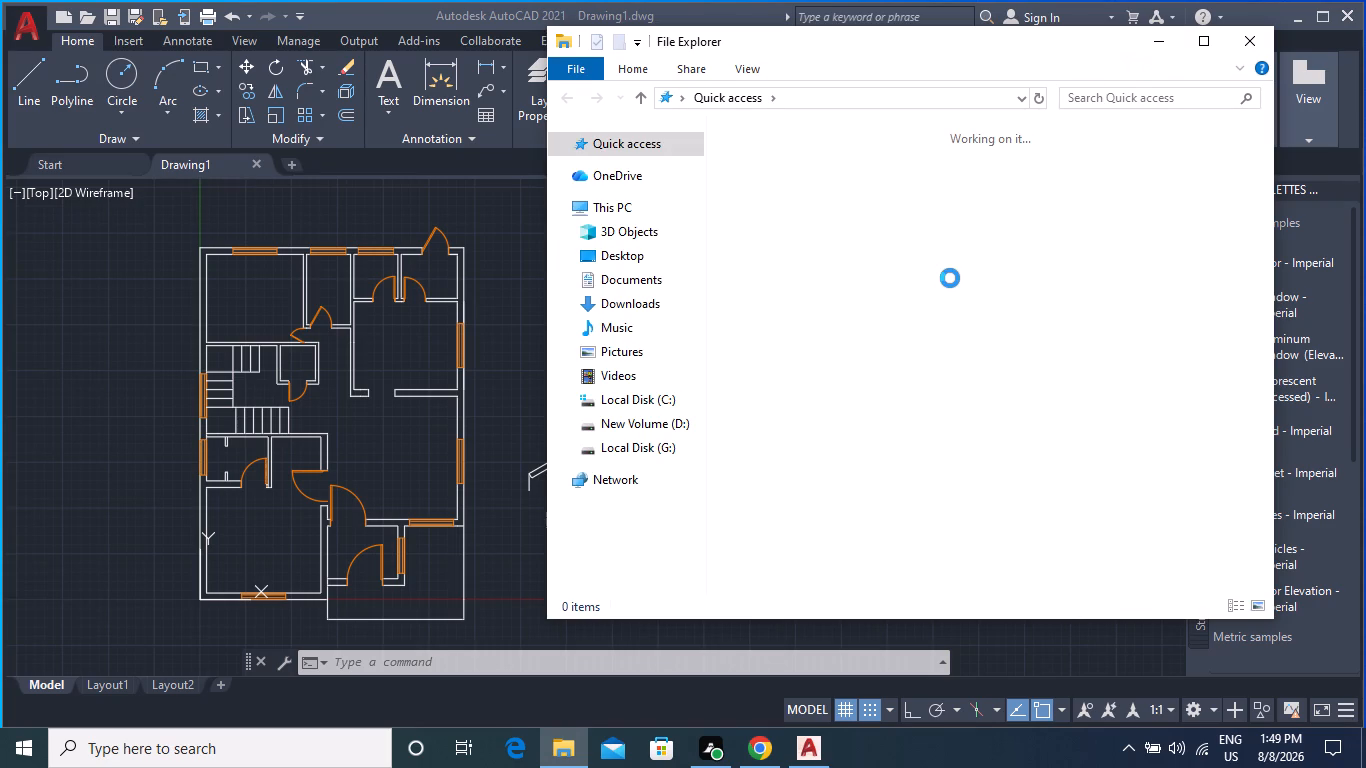
click(643, 418)
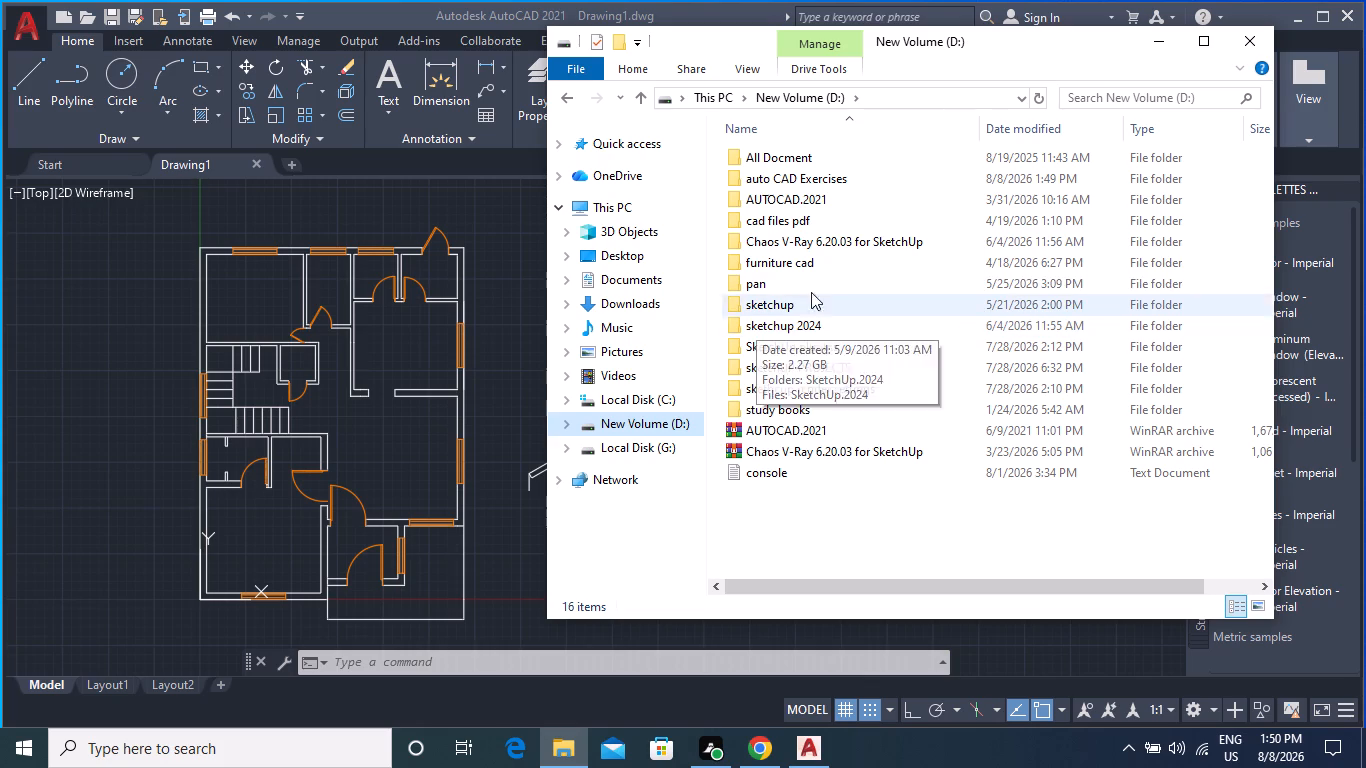
double_click(802, 156)
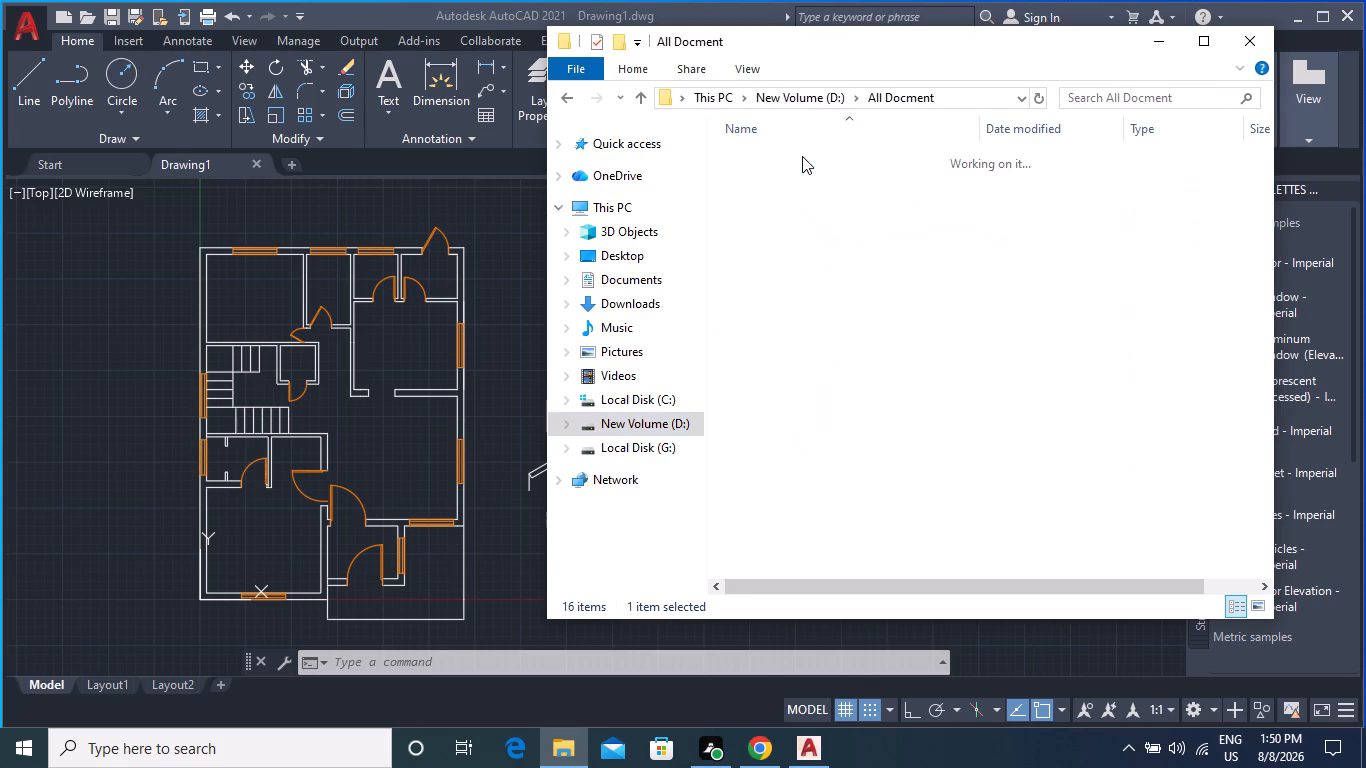
click(565, 98)
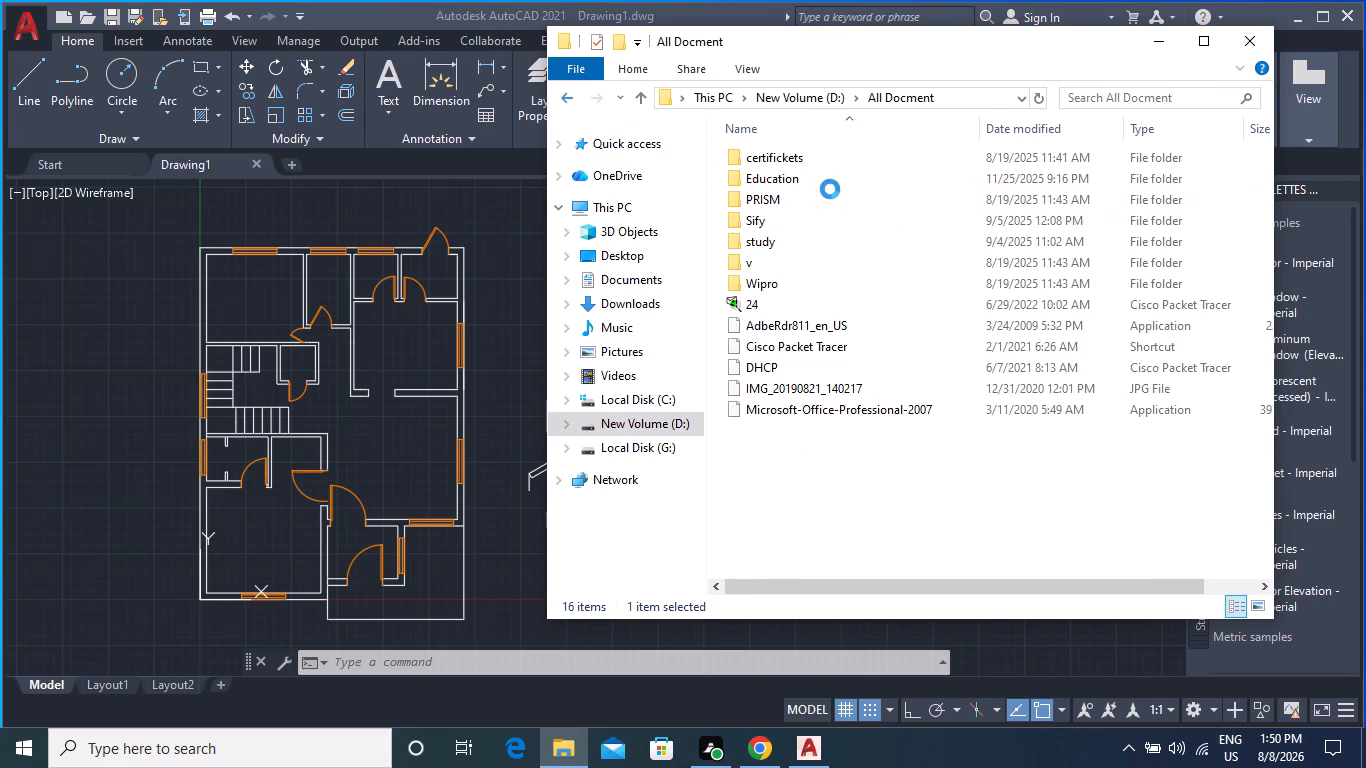
double_click(786, 182)
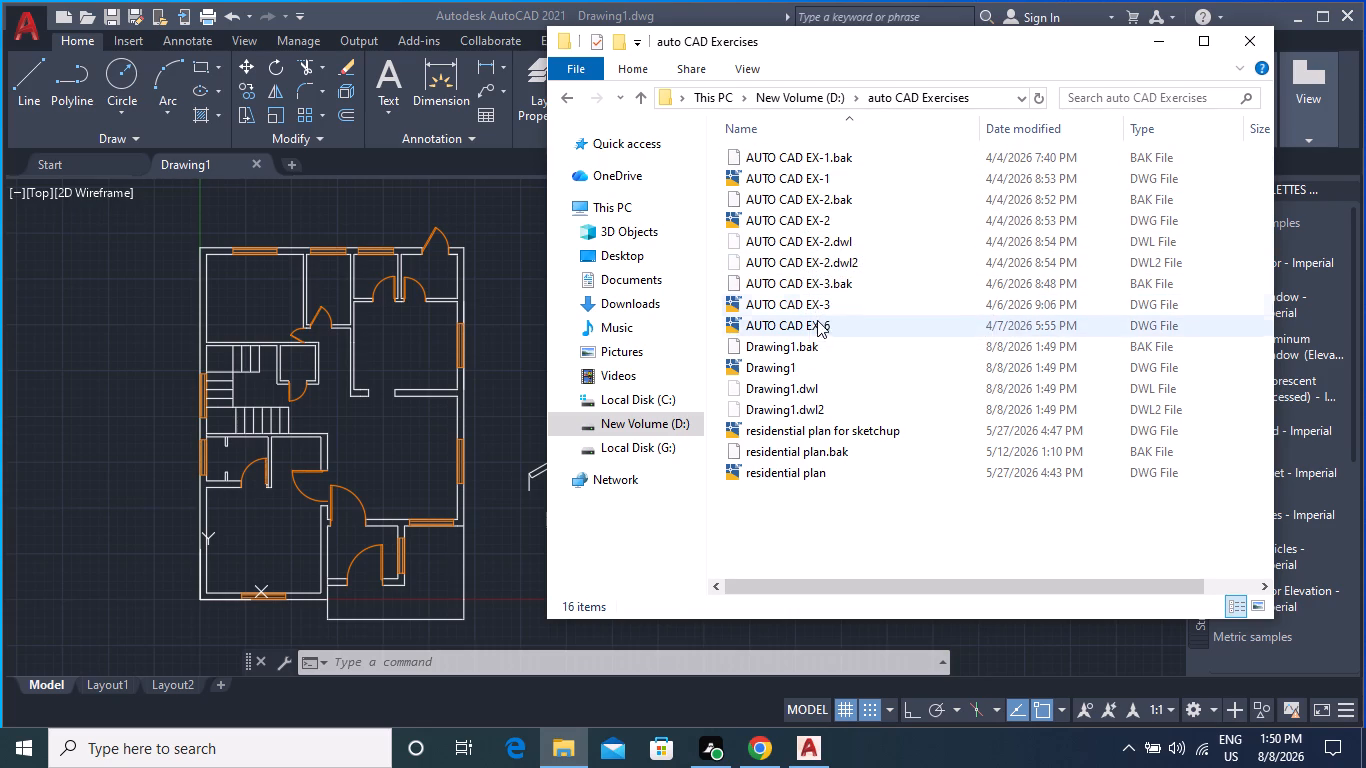
double_click(815, 387)
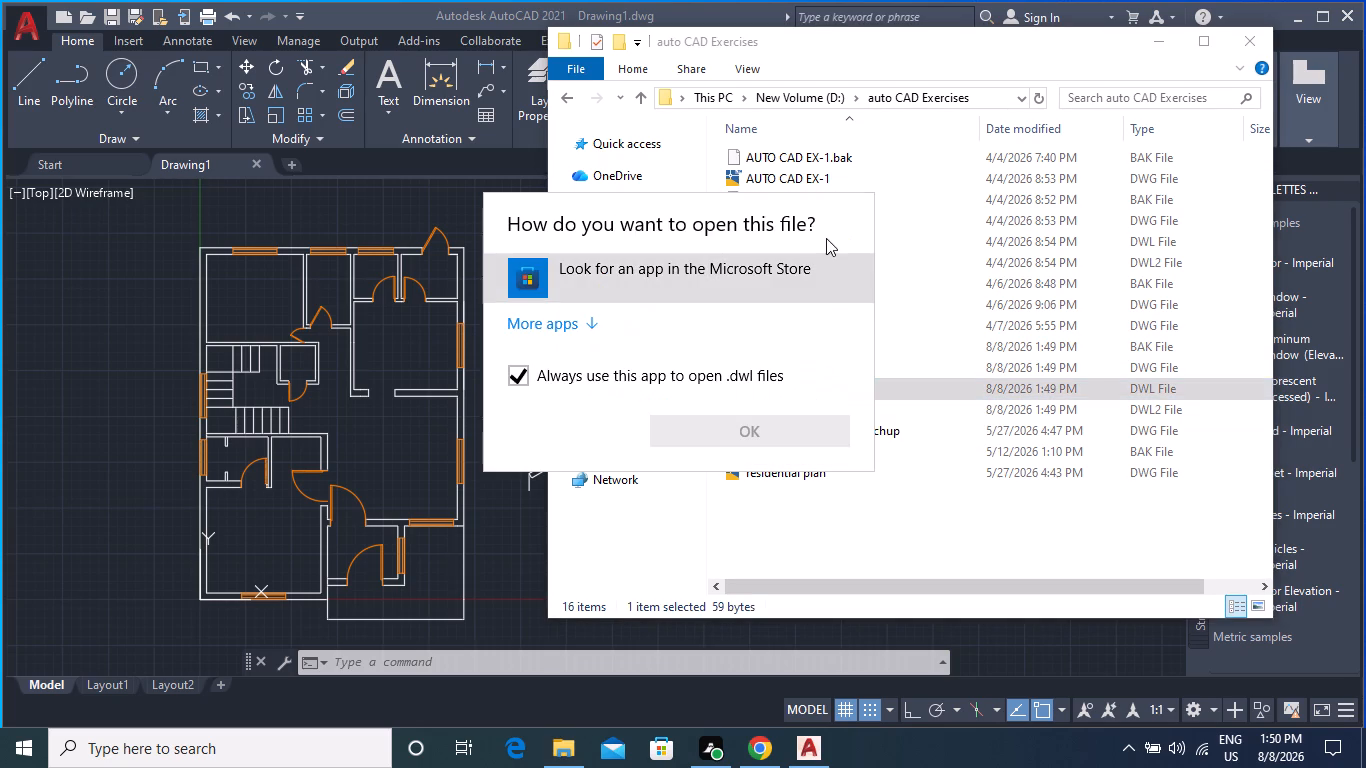
click(446, 211)
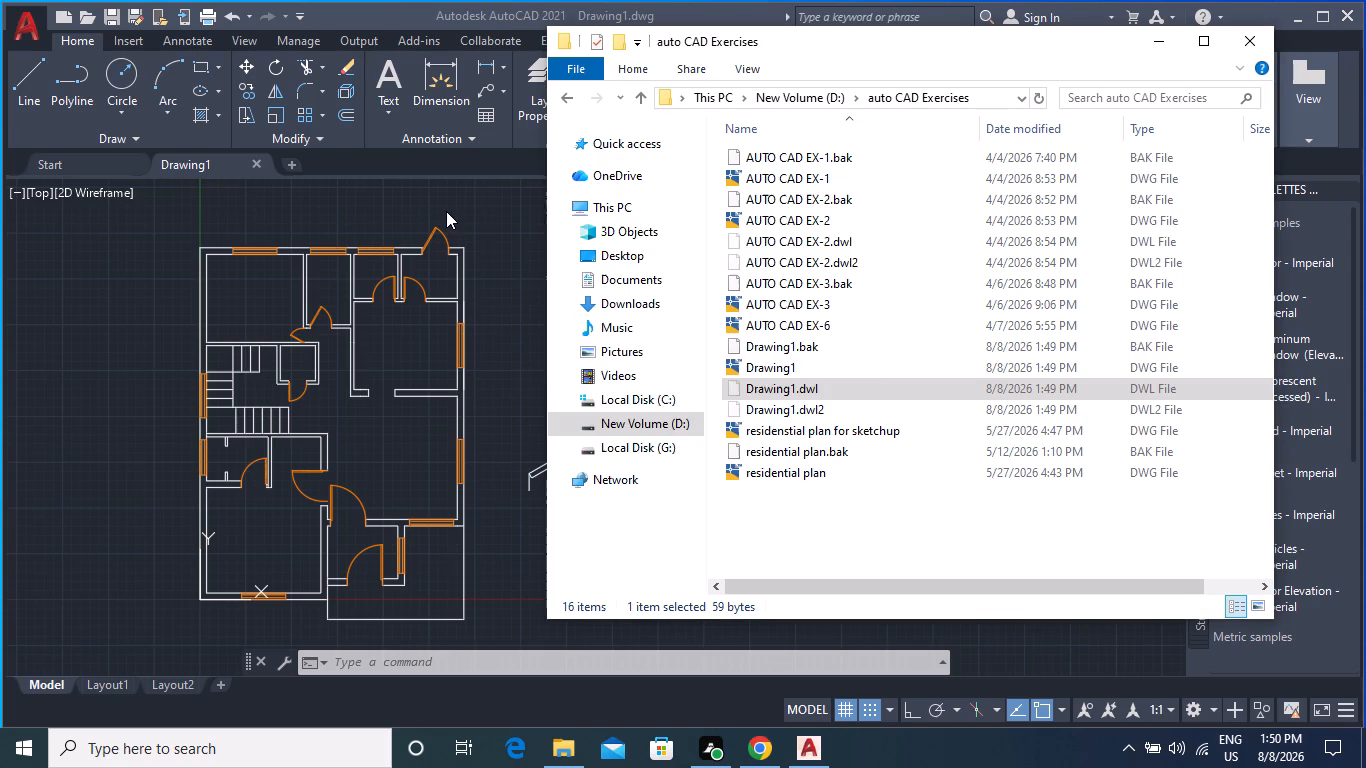
right_click(807, 362)
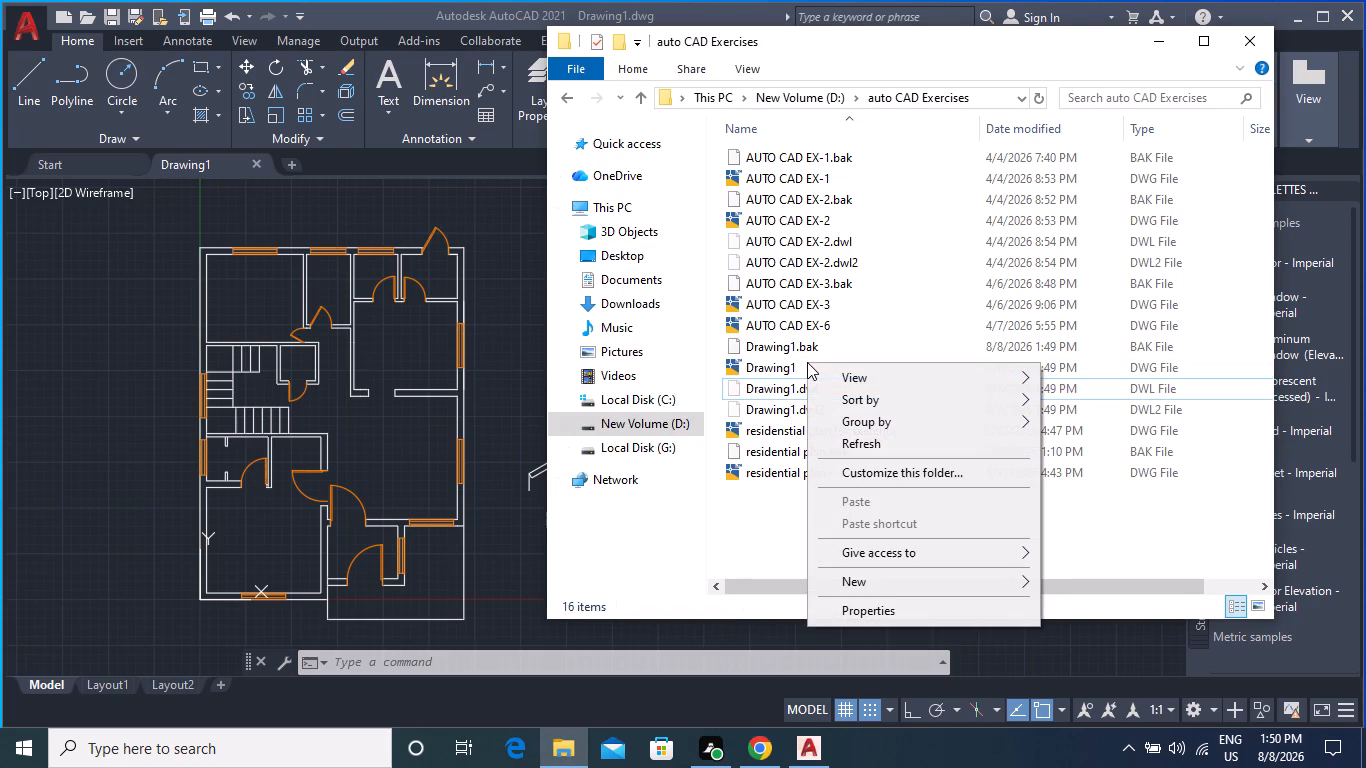
click(783, 365)
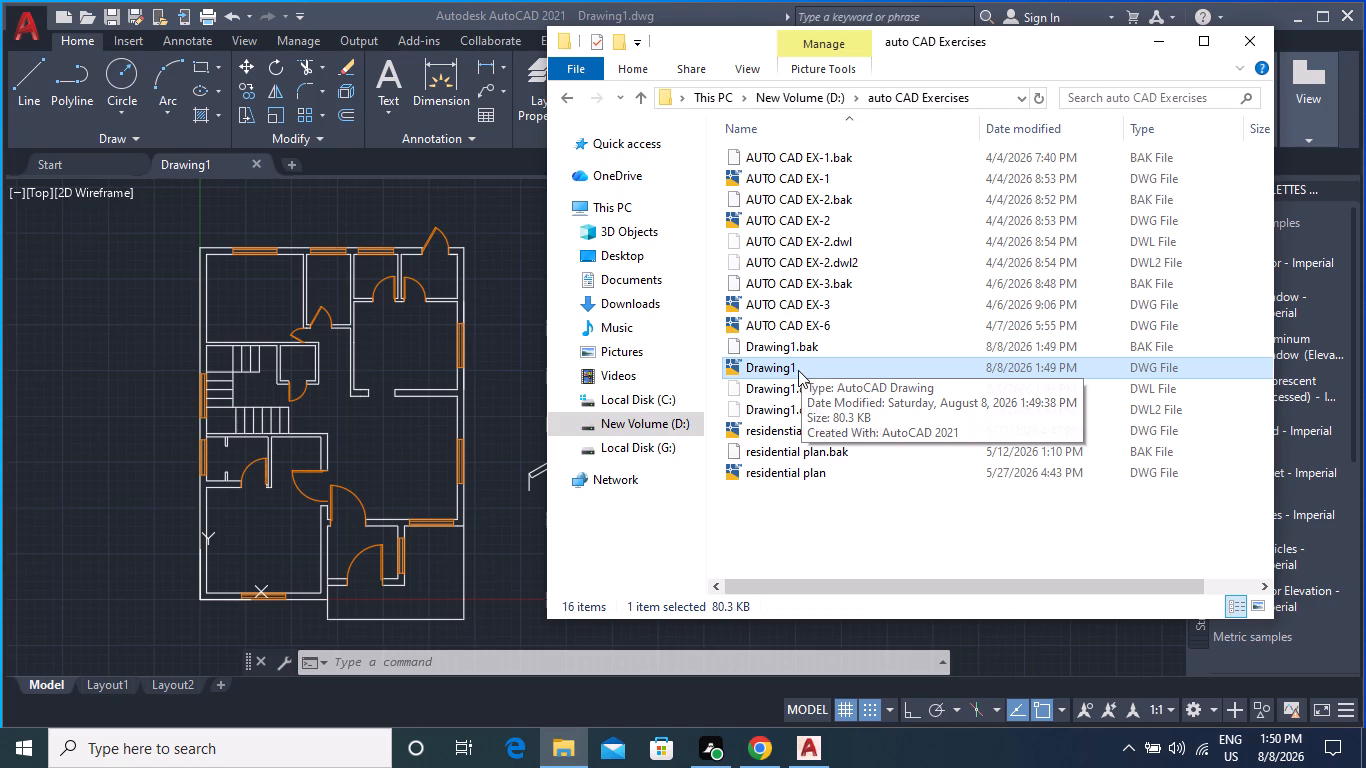
click(1249, 35)
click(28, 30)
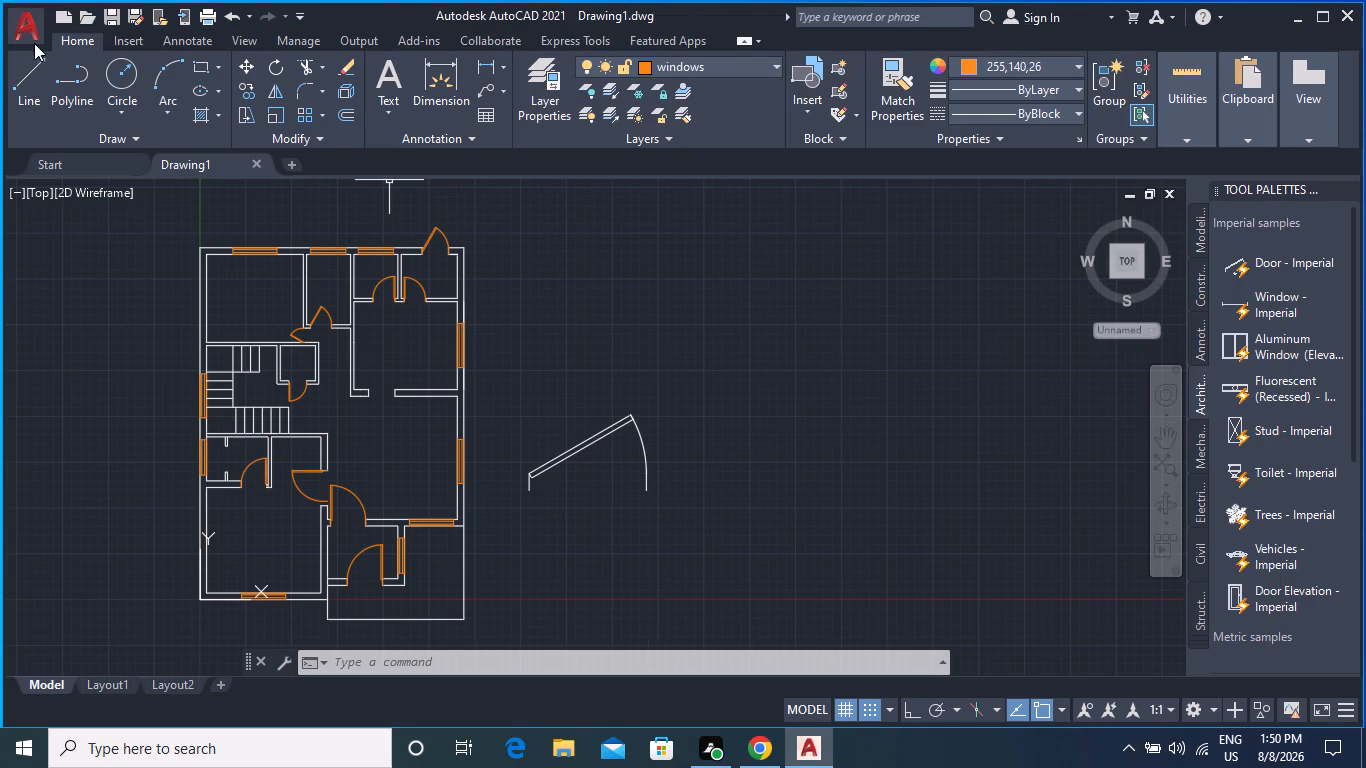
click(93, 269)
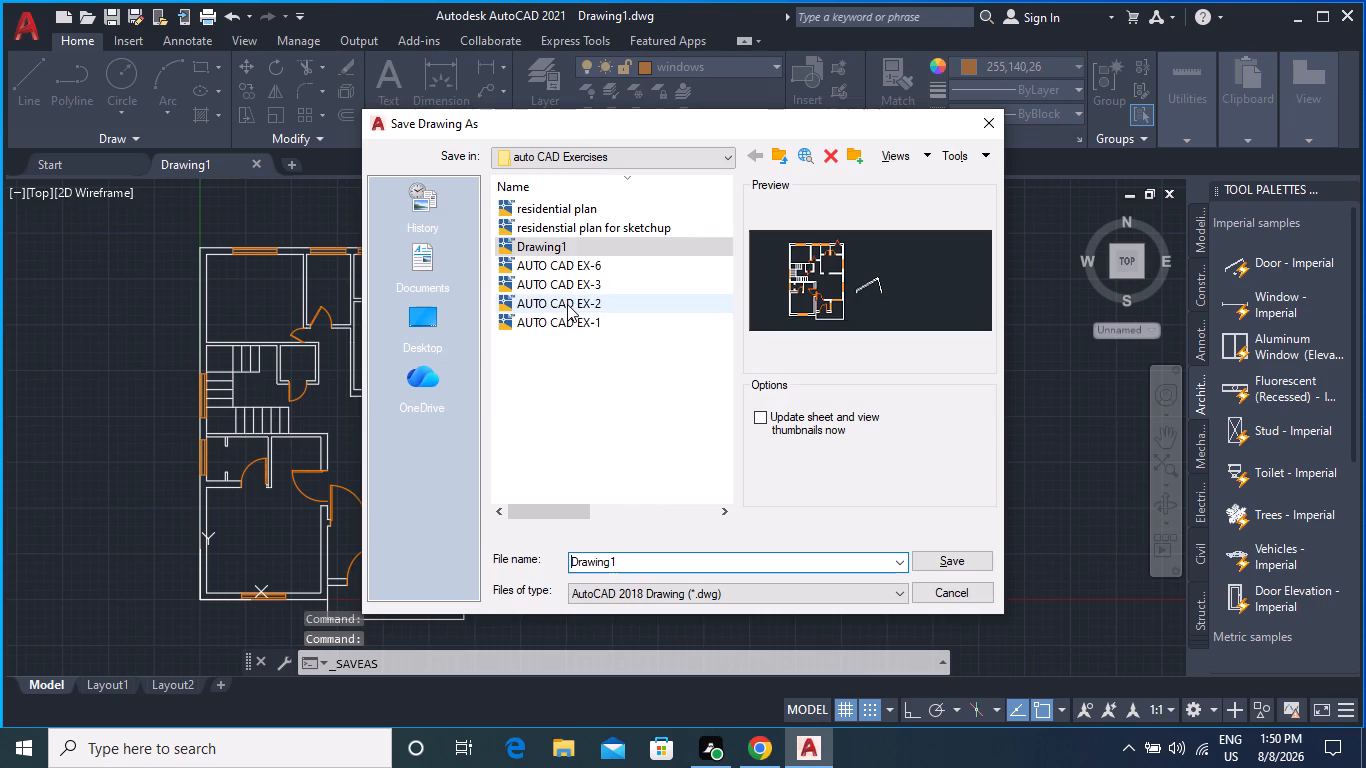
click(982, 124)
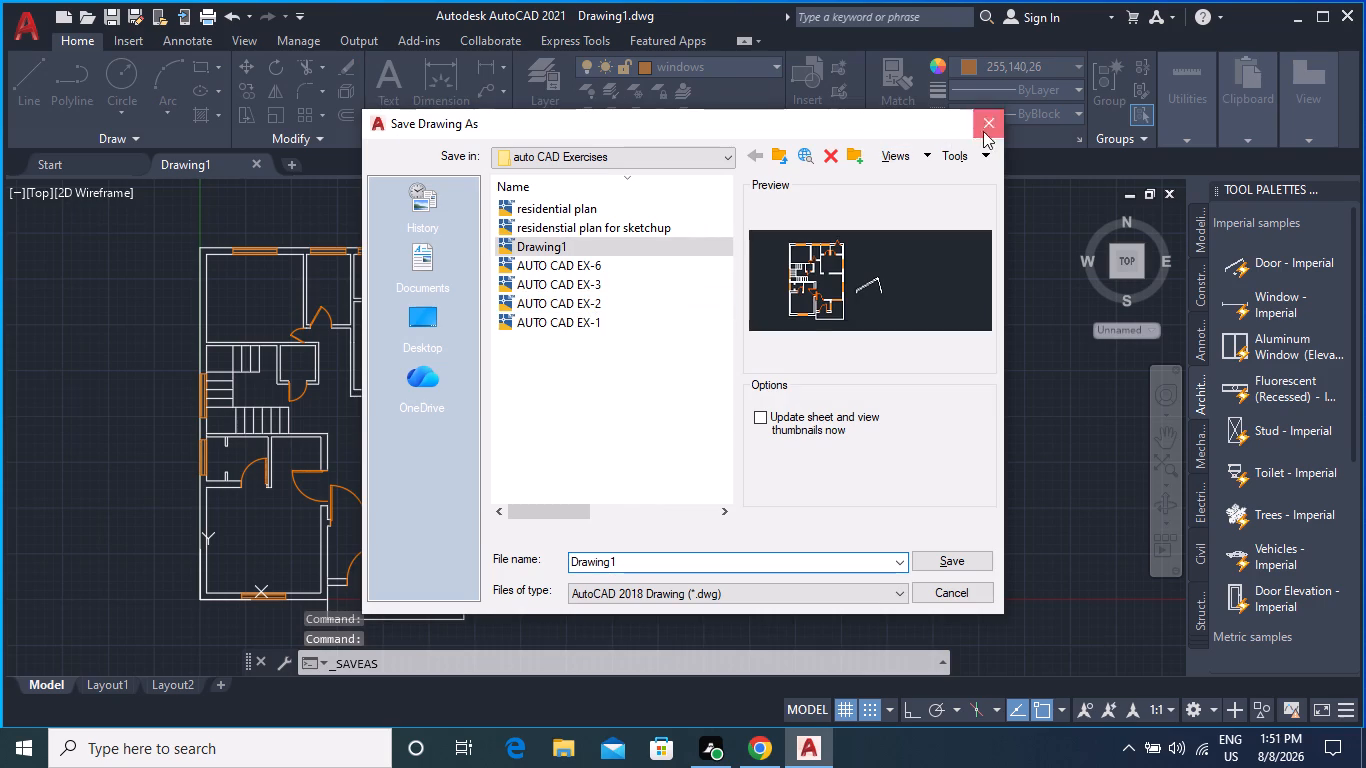
Delete the leftover white door block lying outside the floor plan, east of the exterior wall.
scroll(565, 505, down, 1)
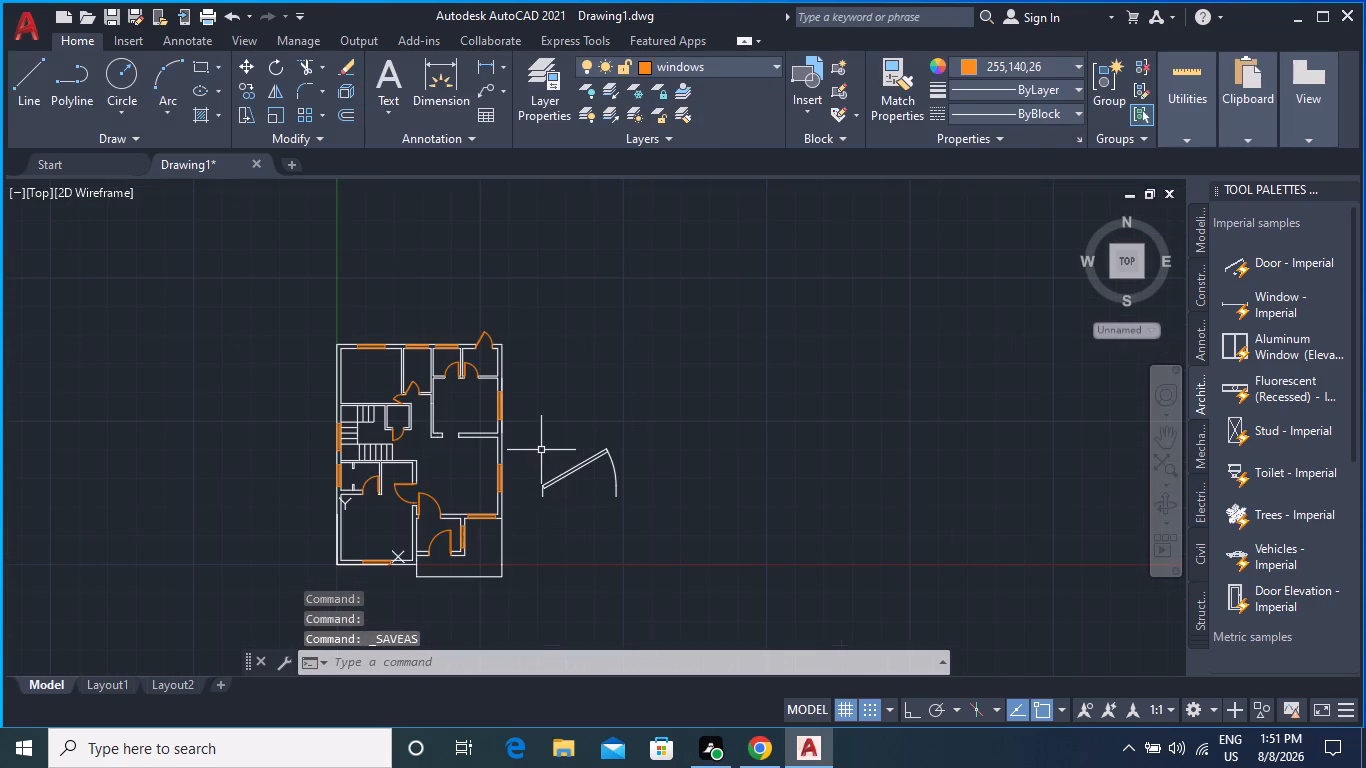
click(541, 443)
click(630, 522)
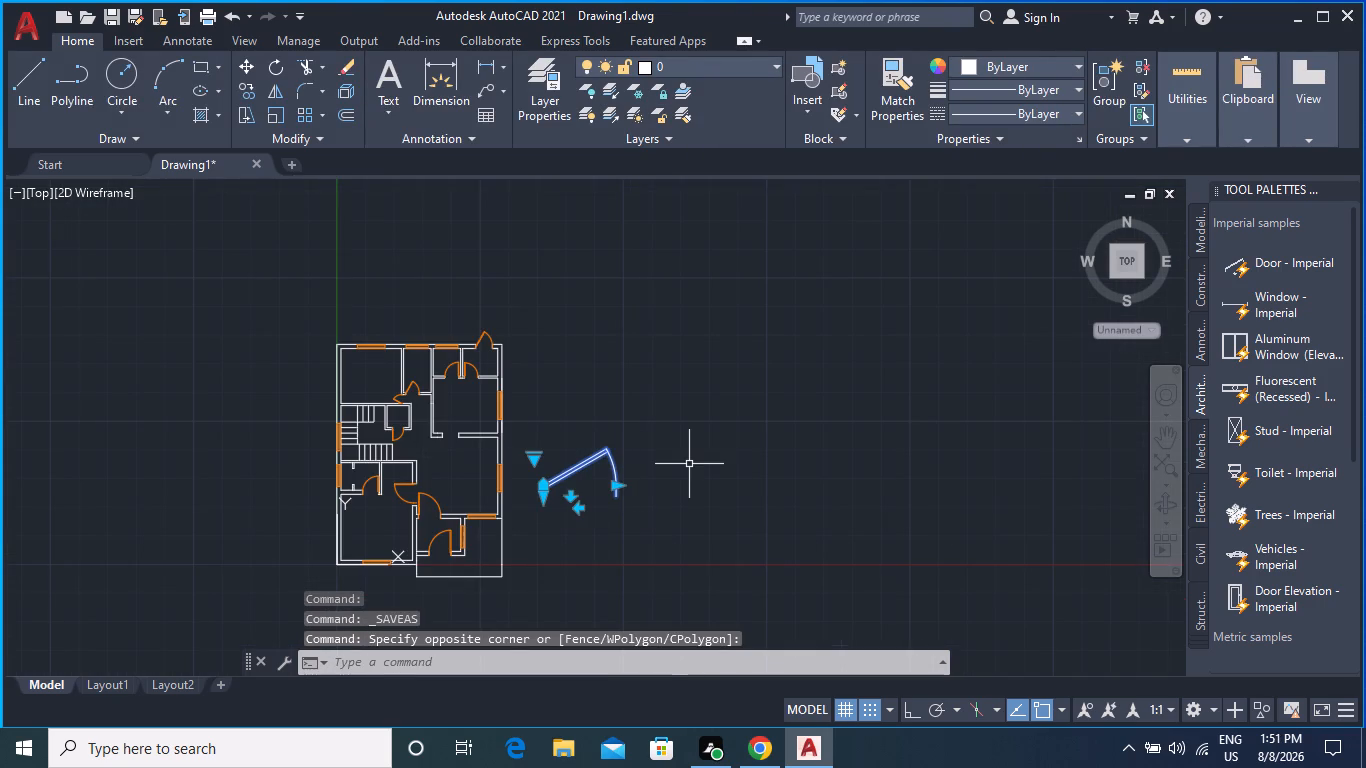
key(Delete)
Start saving the drawing under a new name in the auto CAD Exercises folder, entering cad floor plan 2BHK as the file name.
middle_drag(568, 467, 656, 421)
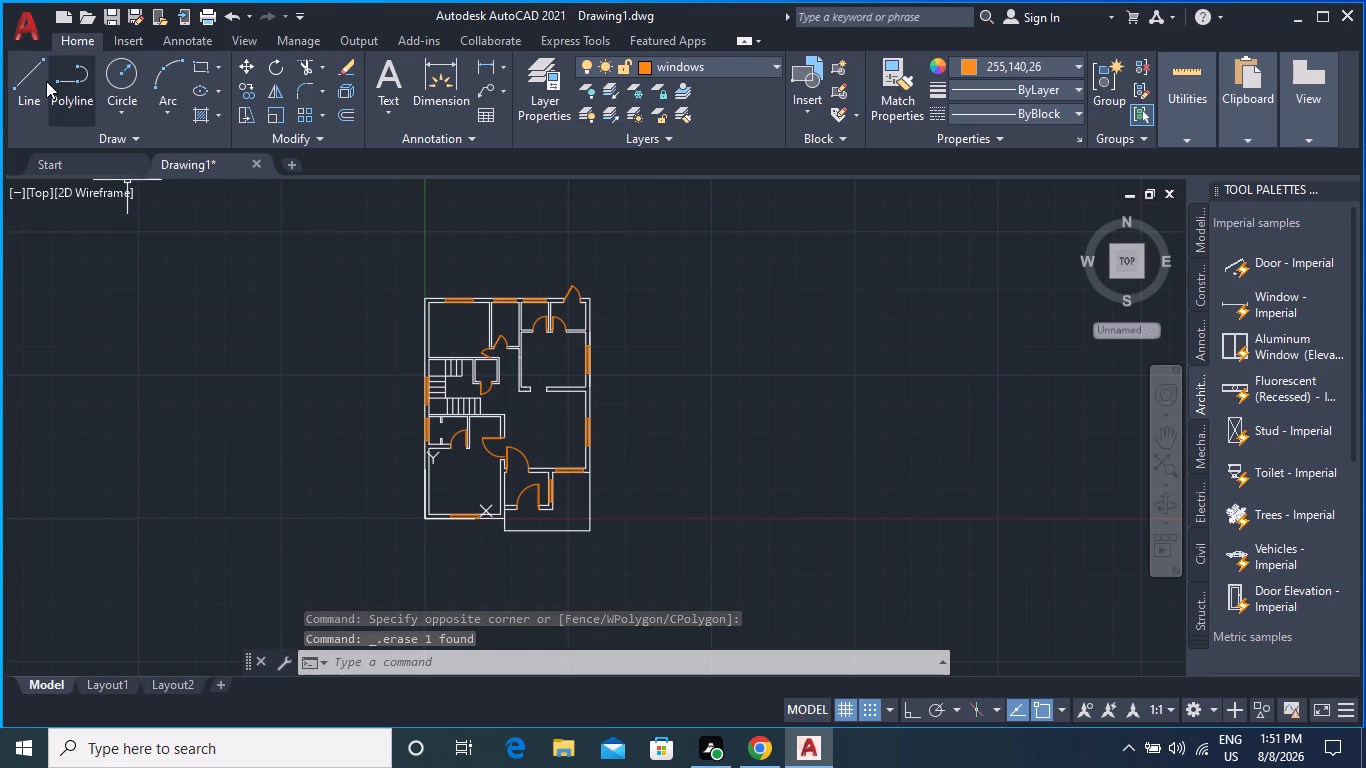
click(27, 37)
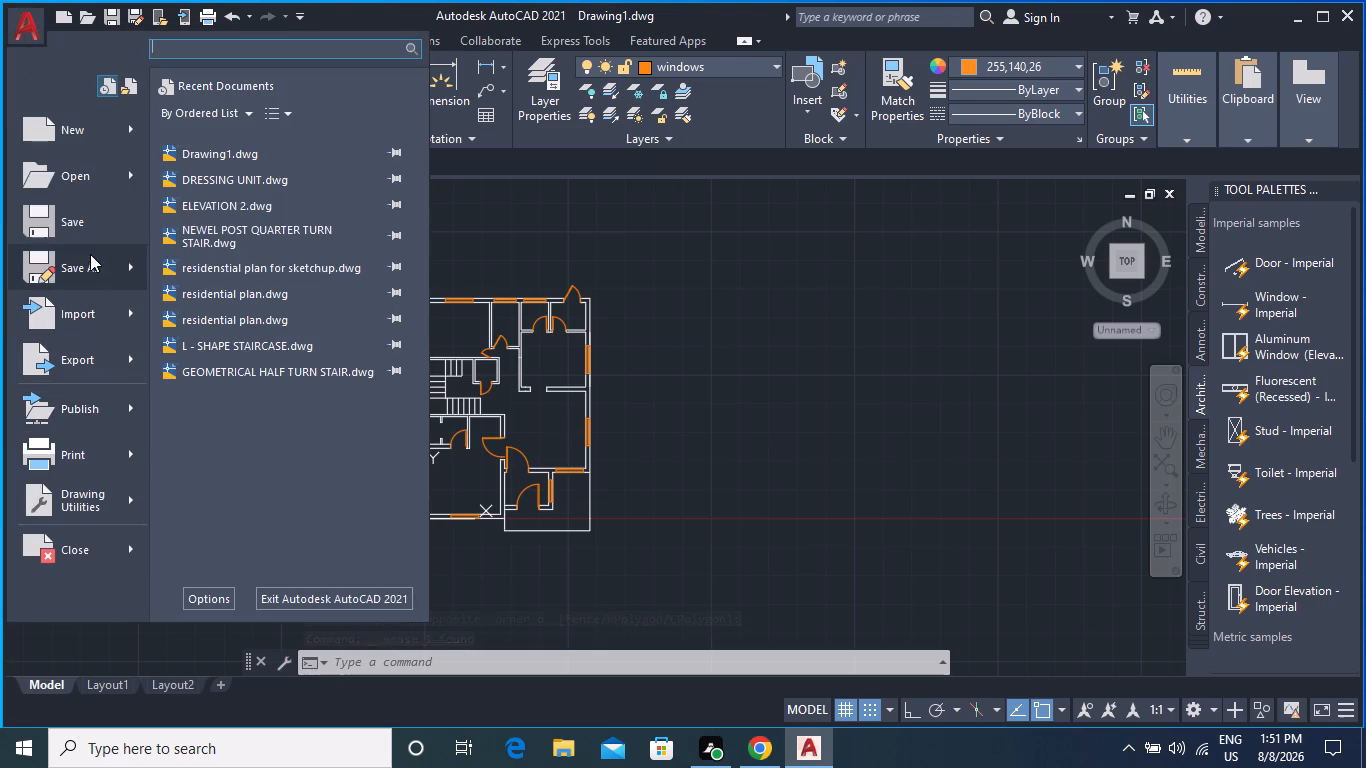
click(95, 256)
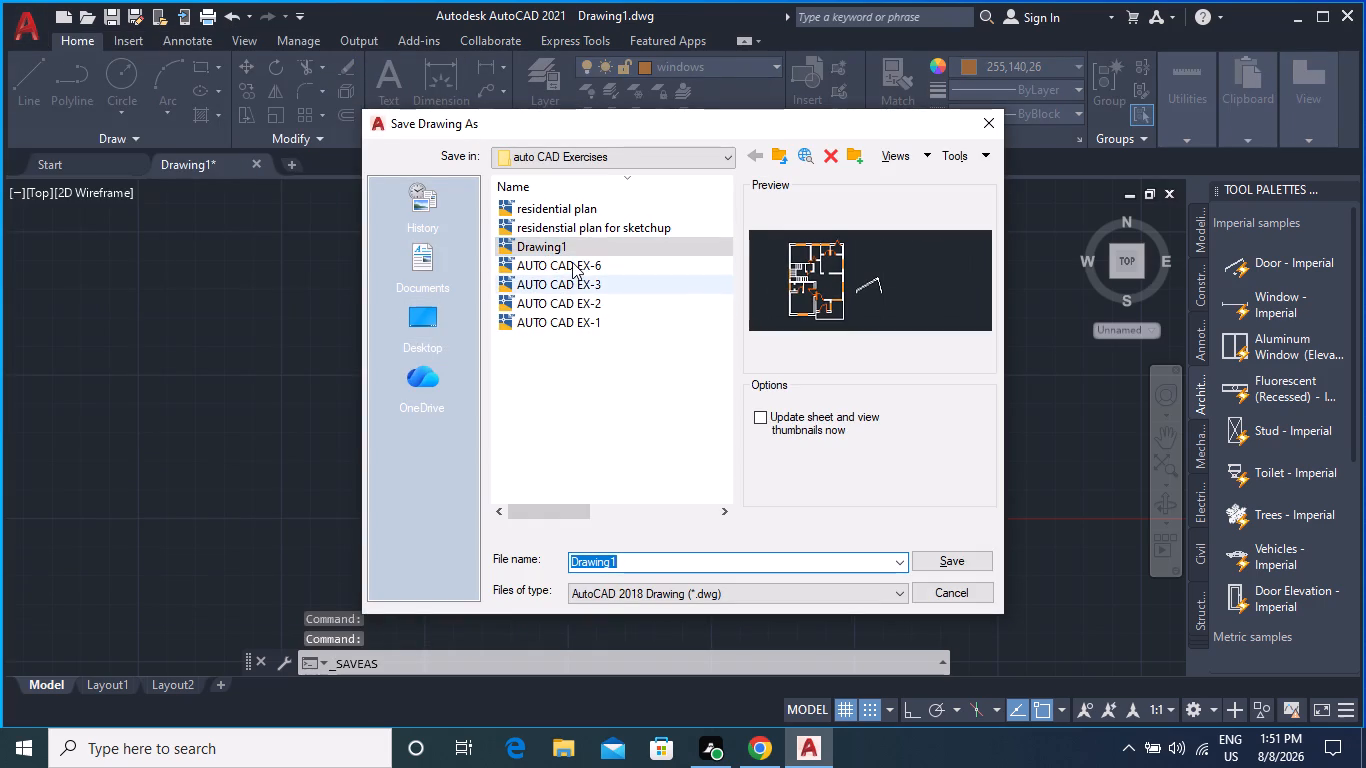
click(652, 560)
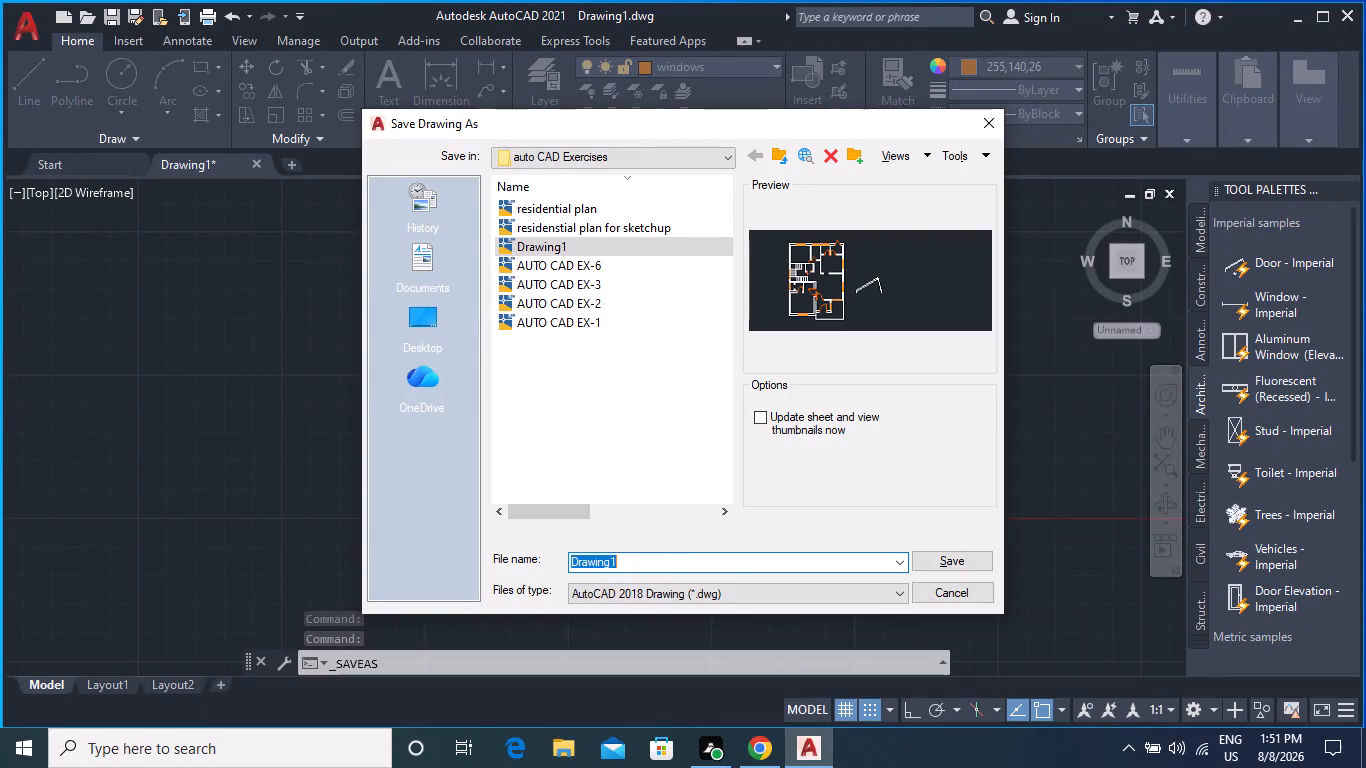
key(BackSpace)
key(BackSpace)
key(BackSpace)
key(BackSpace)
key(BackSpace)
key(BackSpace)
key(BackSpace)
key(BackSpace)
key(BackSpace)
key(BackSpace)
key(BackSpace)
key(BackSpace)
key(BackSpace)
key(BackSpace)
key(BackSpace)
key(BackSpace)
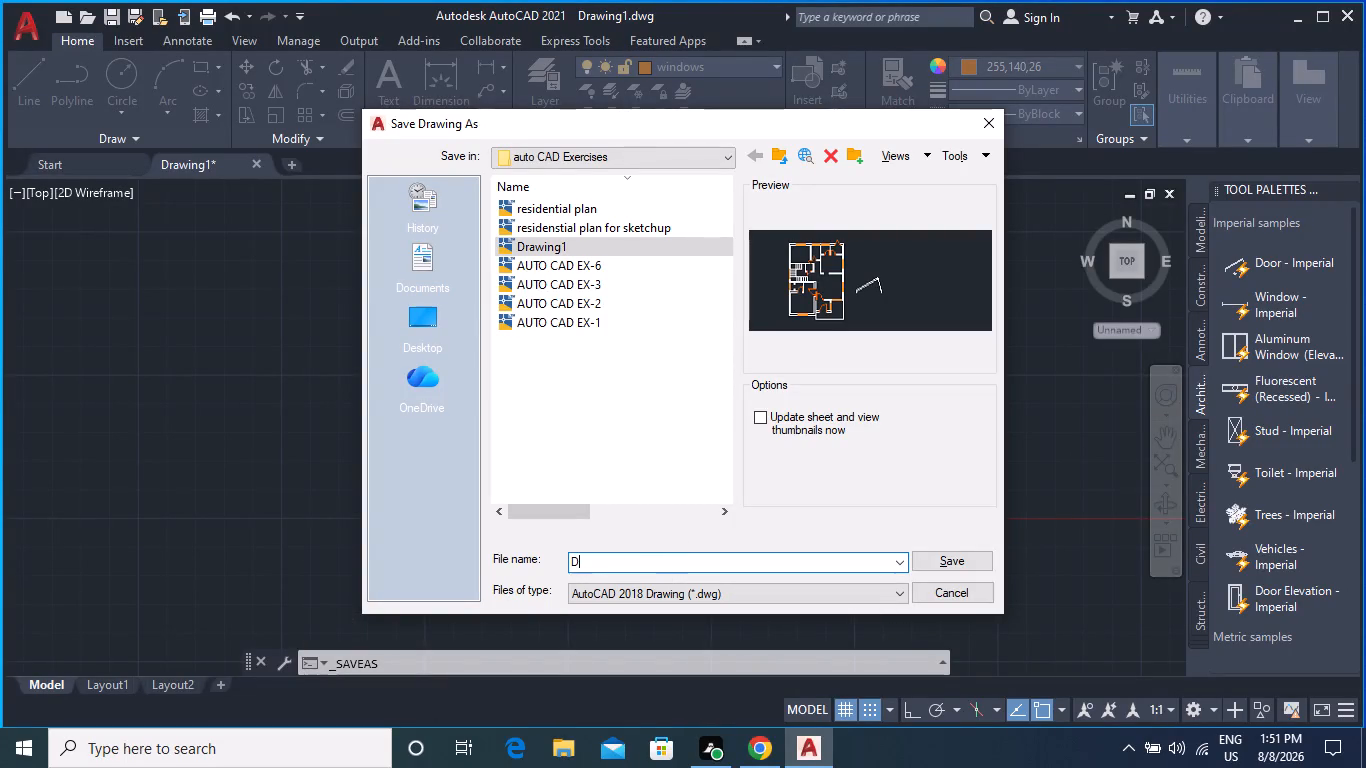
text(cad)
key(space)
text(floor)
key(space)
text(plan)
key(space)
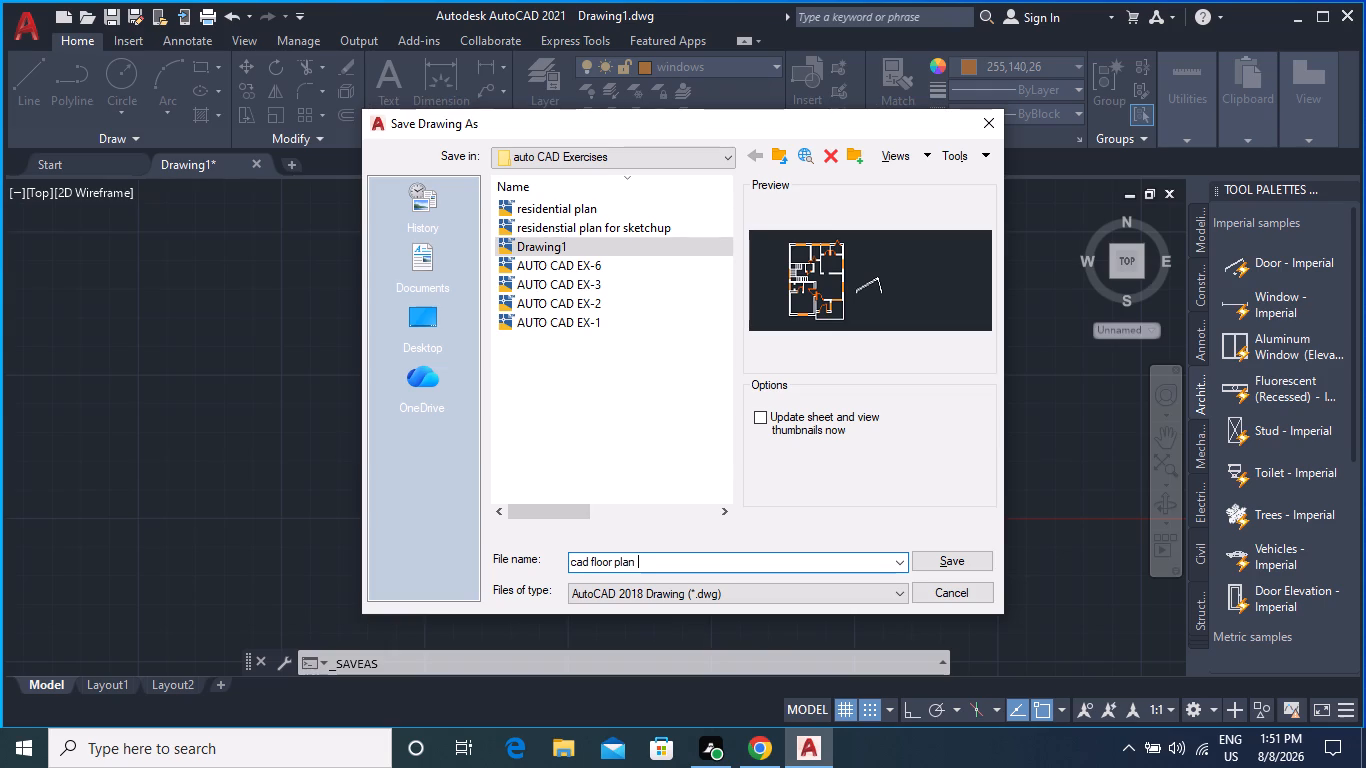
key(2)
key(shift+b)
text(Hk)
key(BackSpace)
key(shift+k)
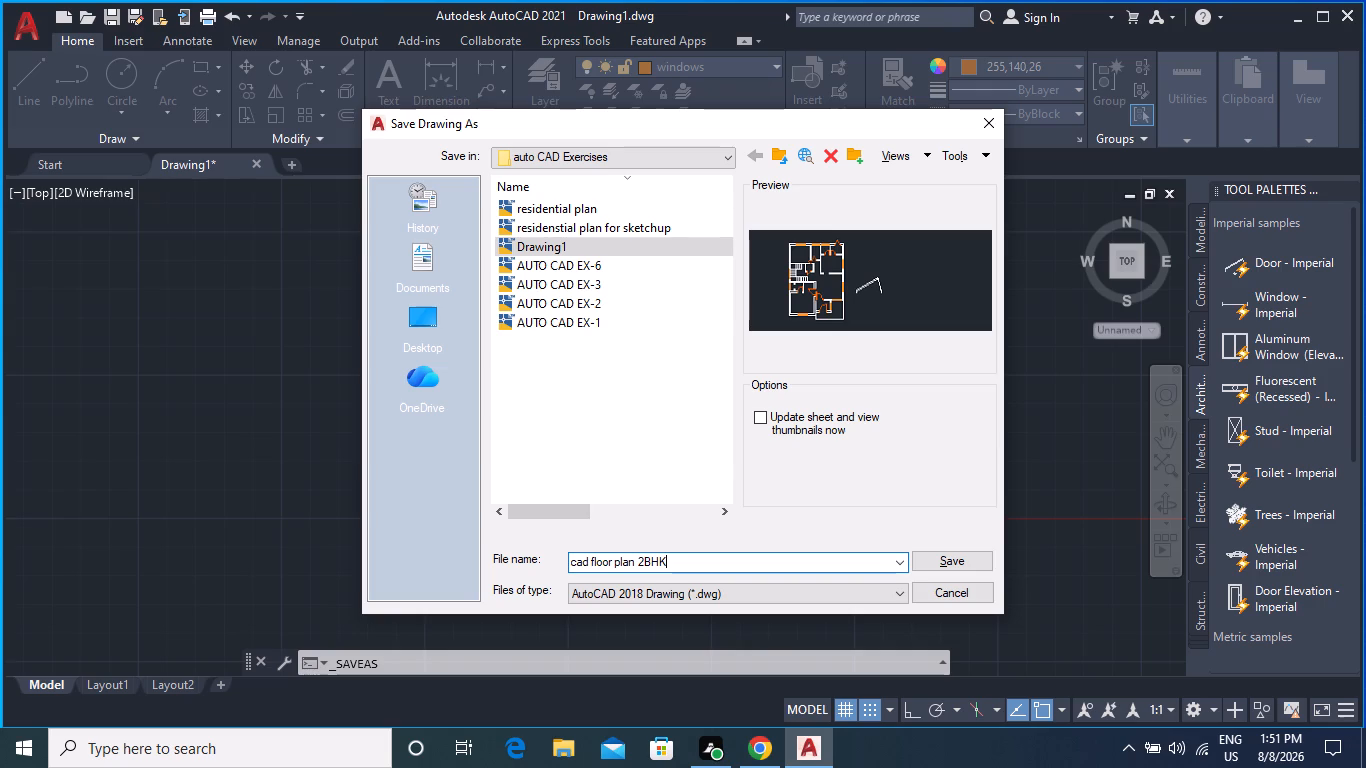
Change the file name to all capitals, CAD FLOOR PLAN 2BHK.
click(588, 564)
key(BackSpace)
key(BackSpace)
key(BackSpace)
key(BackSpace)
key(BackSpace)
key(BackSpace)
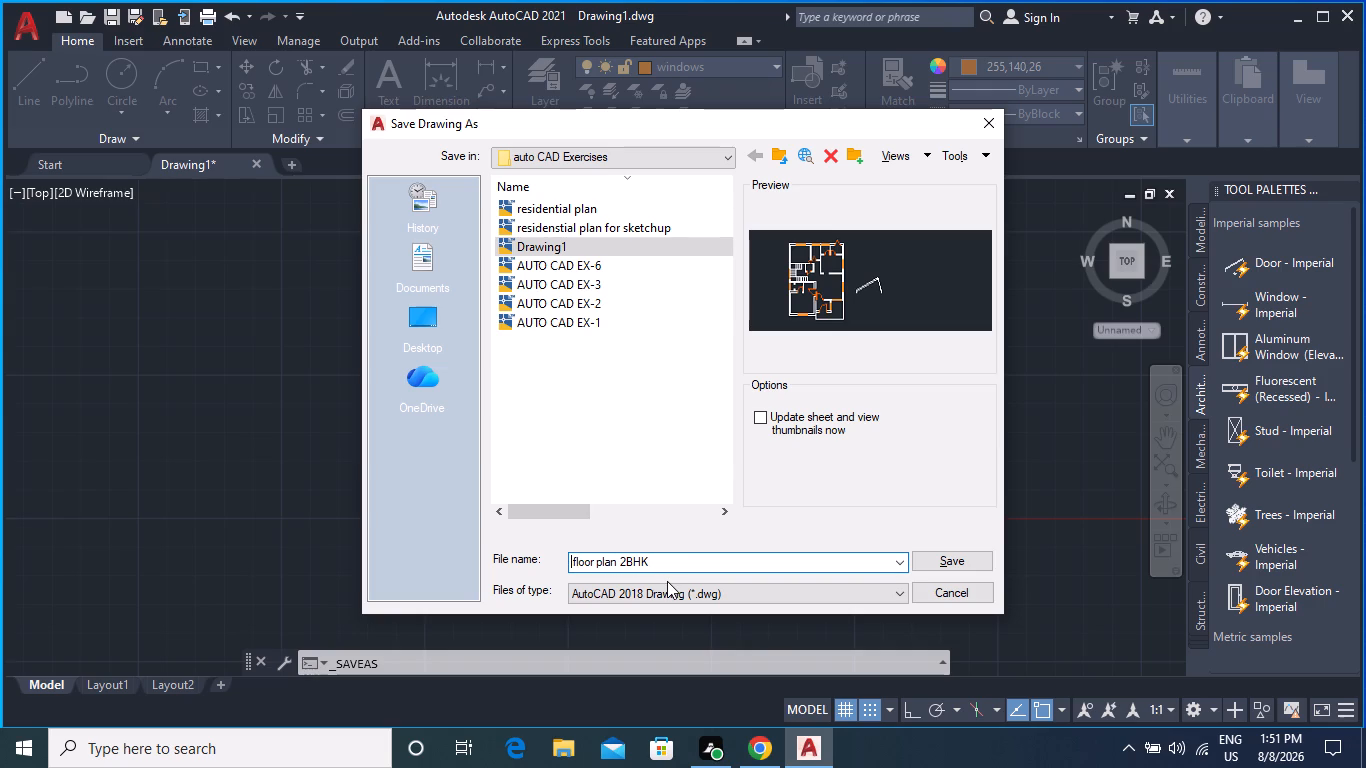
key(shift+c)
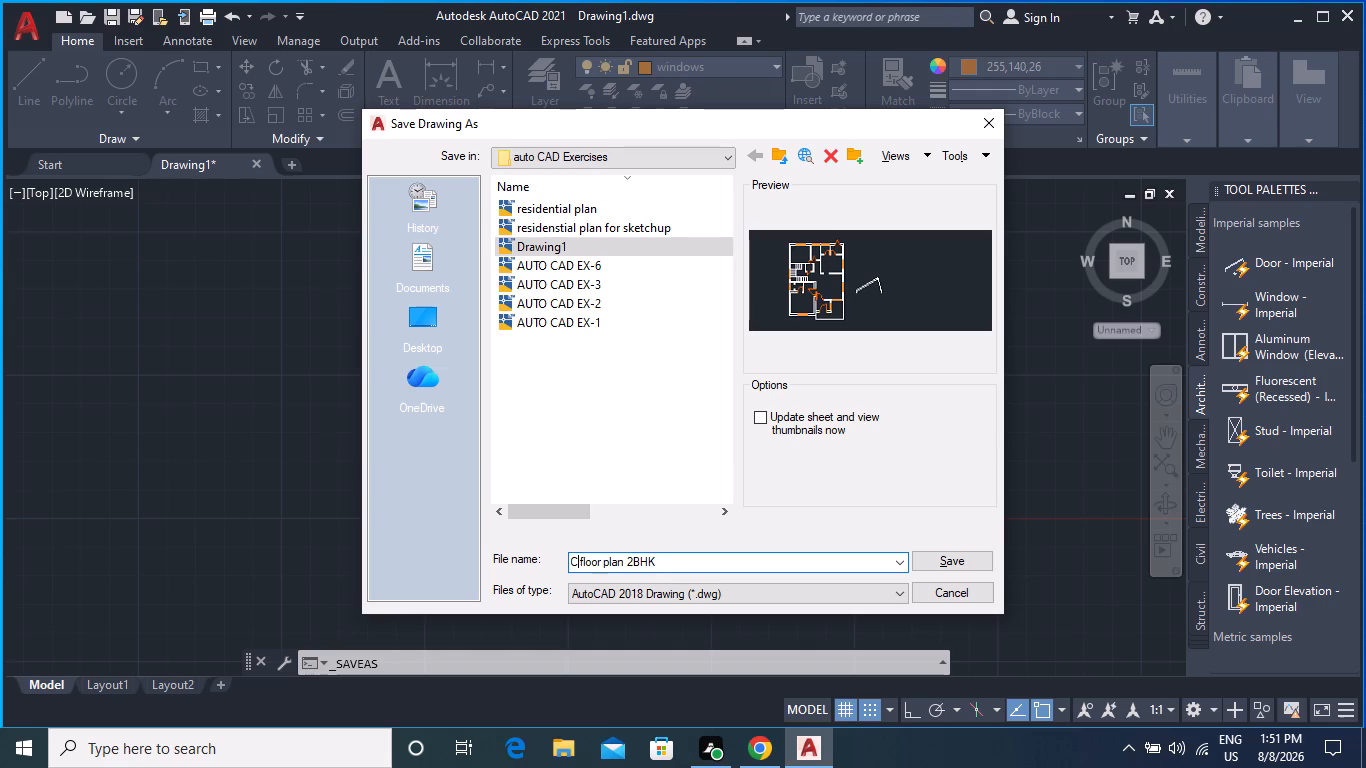
text(AD)
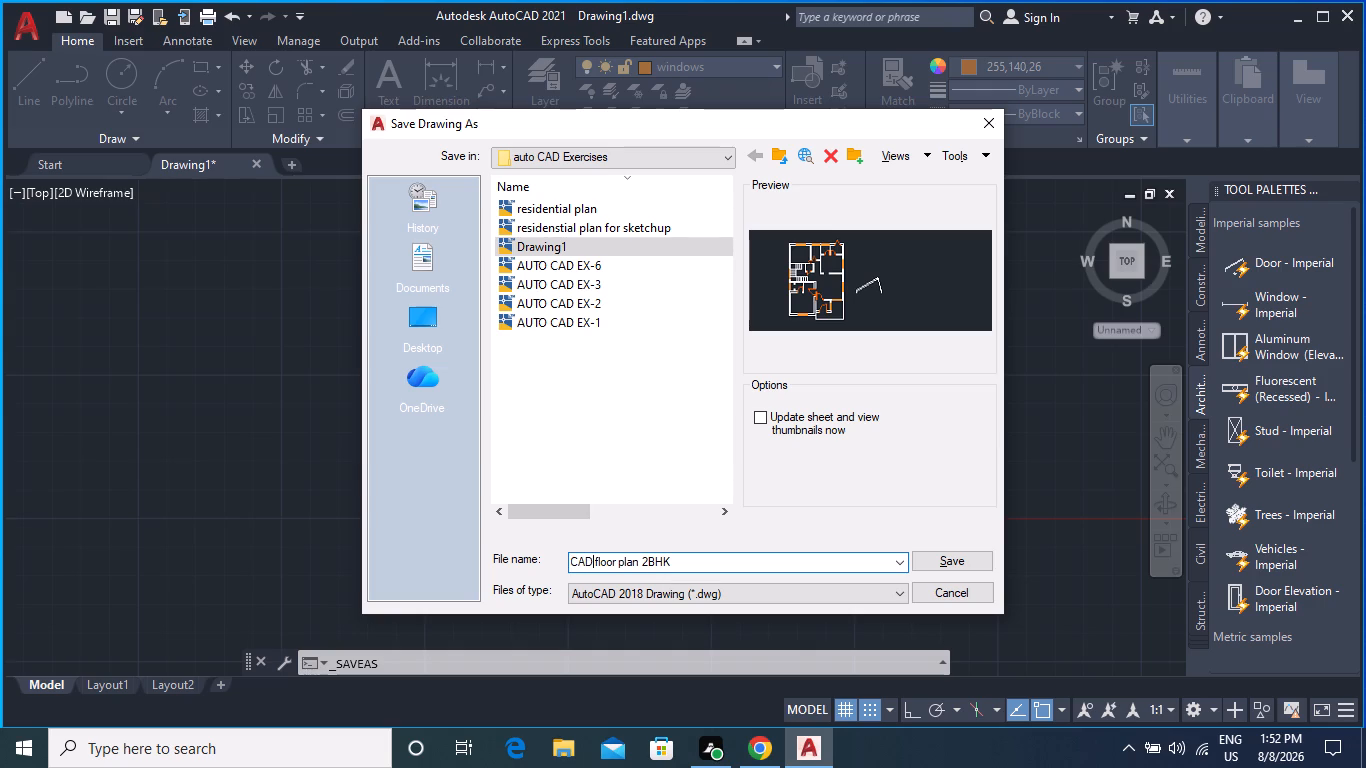
key(Right)
key(Right)
key(Right)
key(Right)
key(Right)
key(Right)
key(Right)
key(Right)
key(Right)
key(Right)
key(Right)
key(BackSpace)
key(BackSpace)
key(BackSpace)
key(BackSpace)
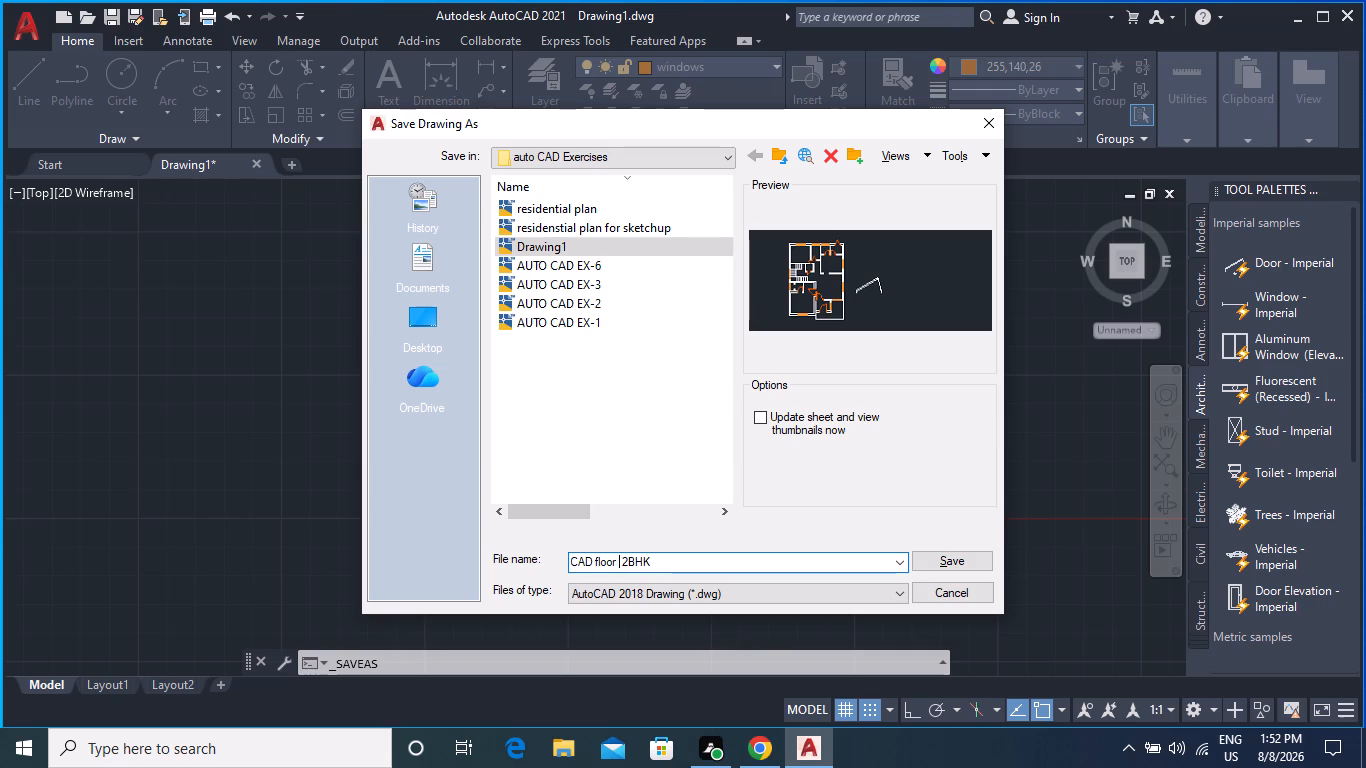
key(BackSpace)
key(BackSpace)
key(BackSpace)
key(BackSpace)
key(BackSpace)
key(BackSpace)
text(floor plan)
key(space)
key(BackSpace)
key(BackSpace)
key(BackSpace)
key(BackSpace)
key(BackSpace)
key(BackSpace)
key(BackSpace)
key(BackSpace)
key(BackSpace)
key(BackSpace)
key(BackSpace)
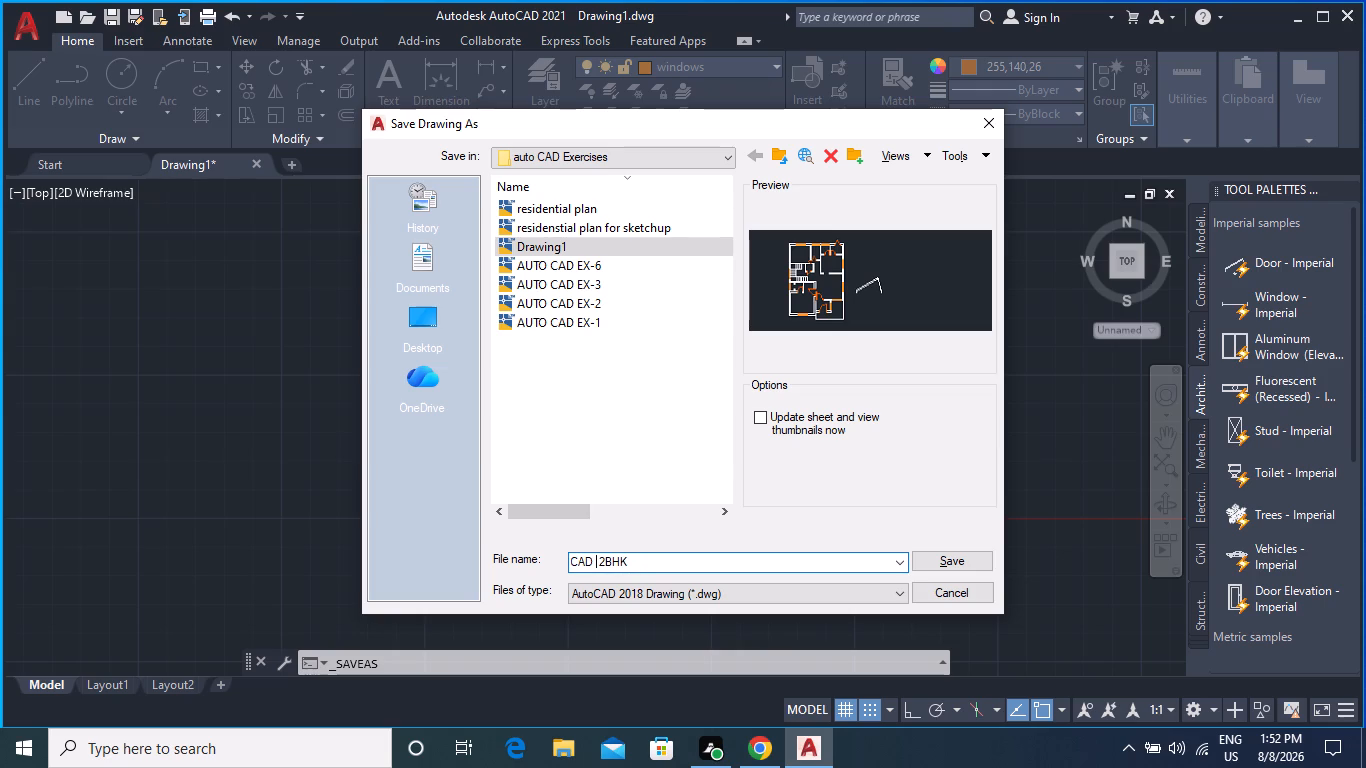
text(FLOOR PLAN)
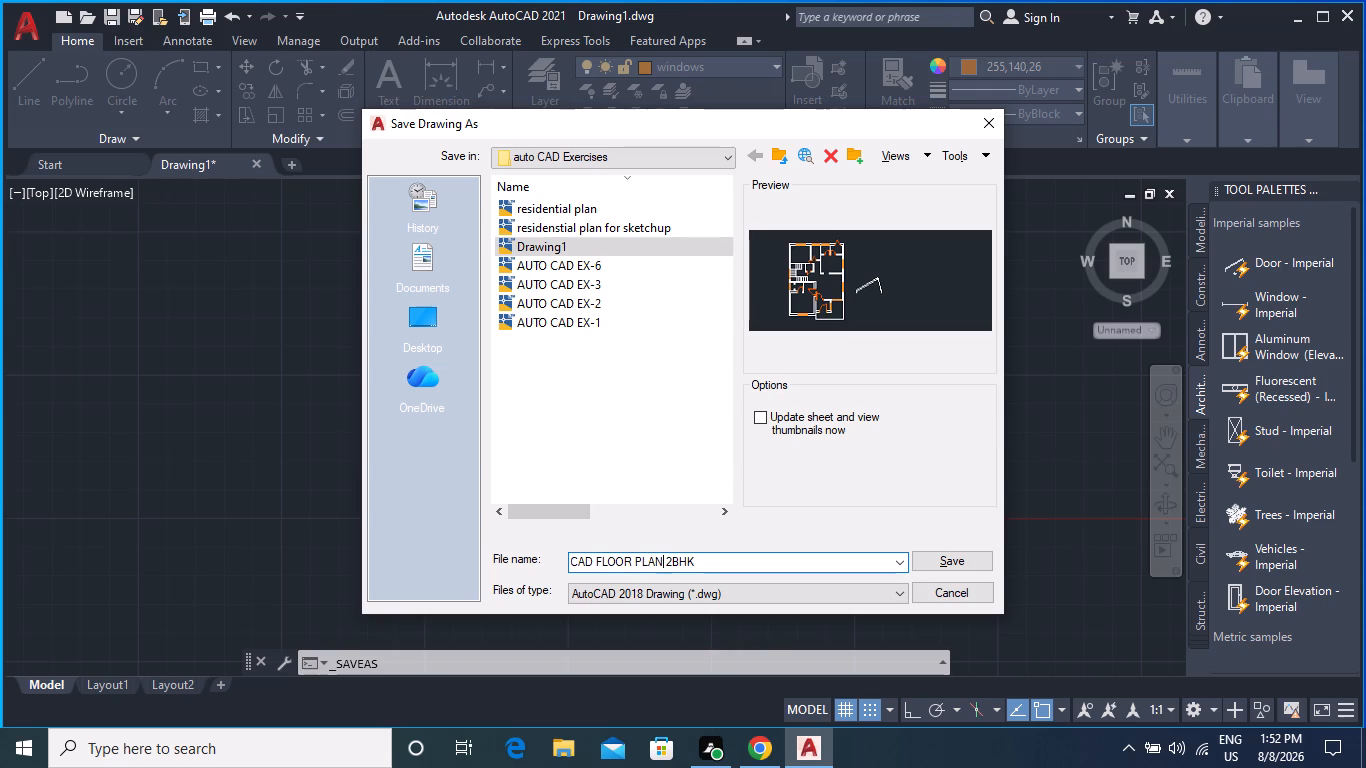
key(space)
key(BackSpace)
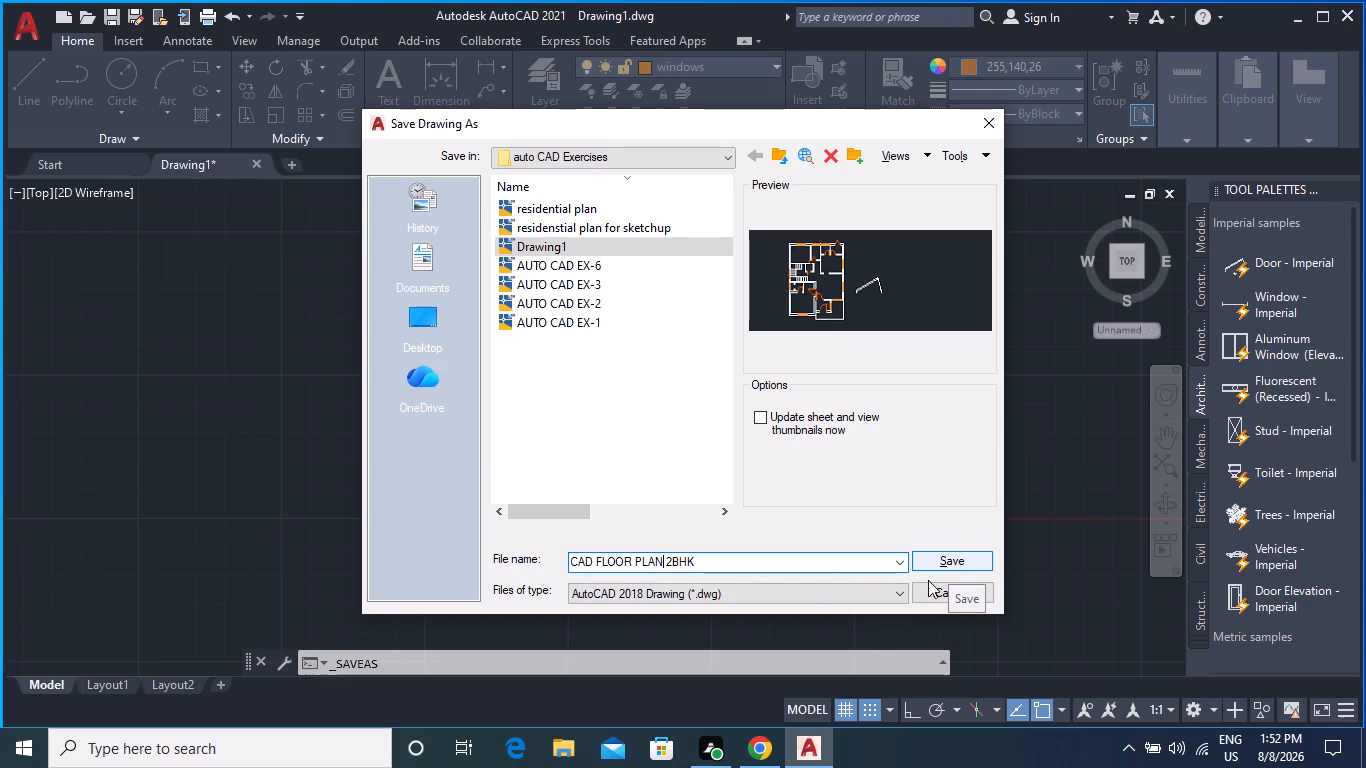
Remove the CAD prefix from the file name and save the drawing as FLOOR PLAN 2BHK.
click(595, 567)
key(BackSpace)
key(BackSpace)
key(BackSpace)
key(BackSpace)
key(BackSpace)
key(BackSpace)
key(BackSpace)
key(BackSpace)
key(BackSpace)
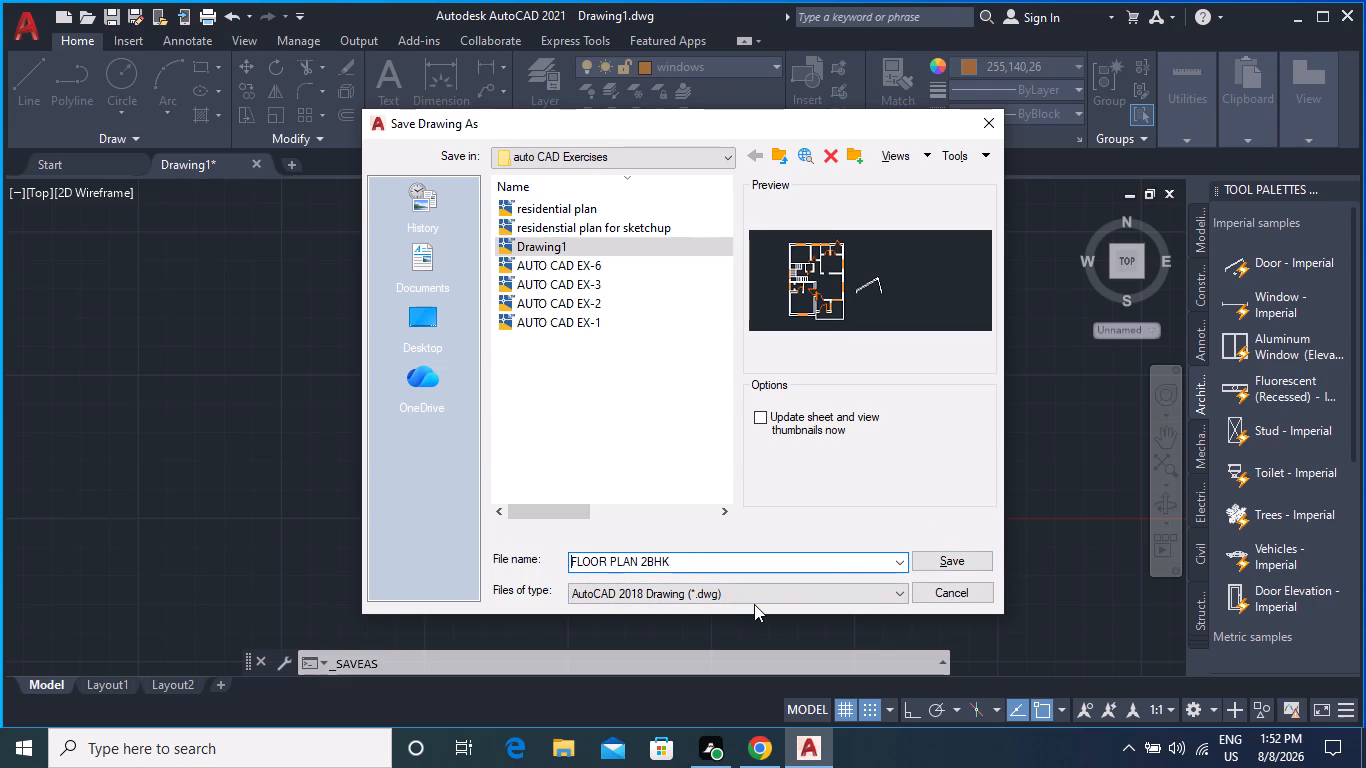
key(Return)
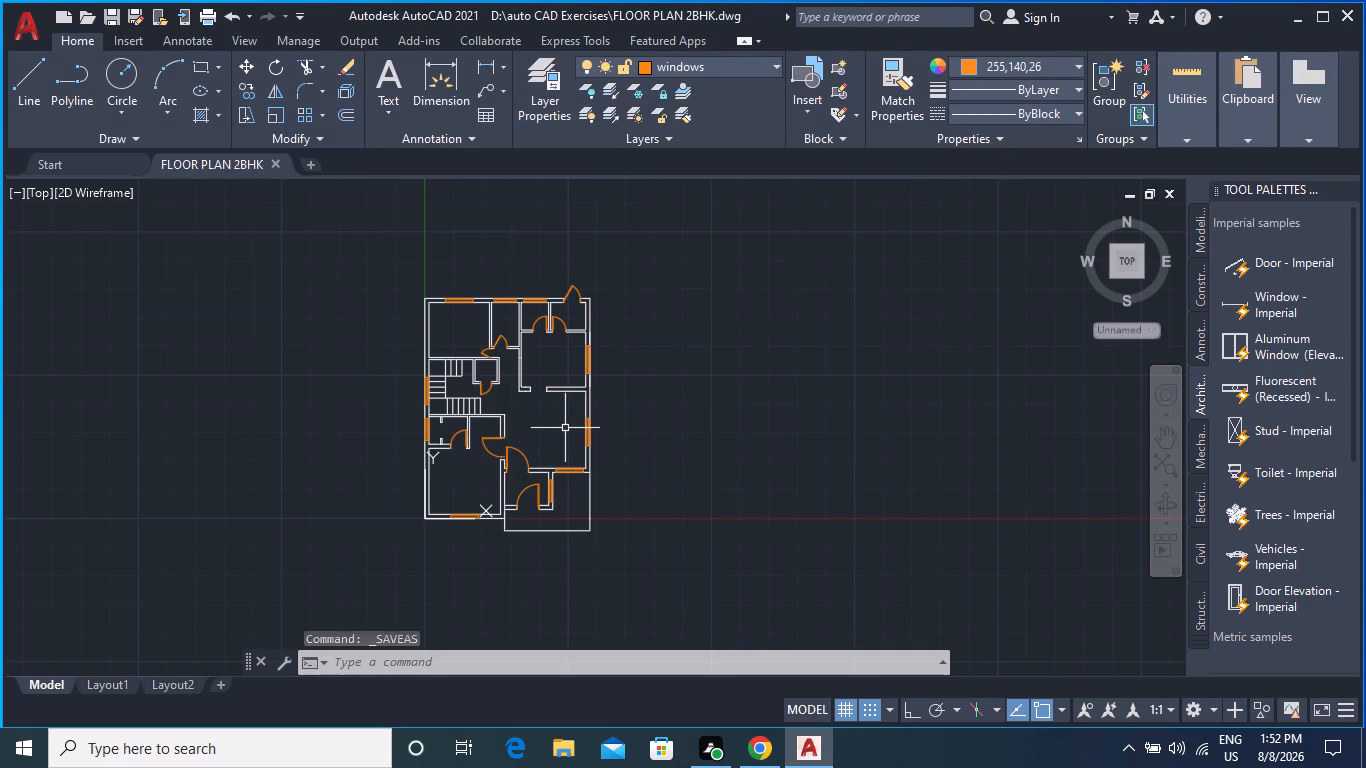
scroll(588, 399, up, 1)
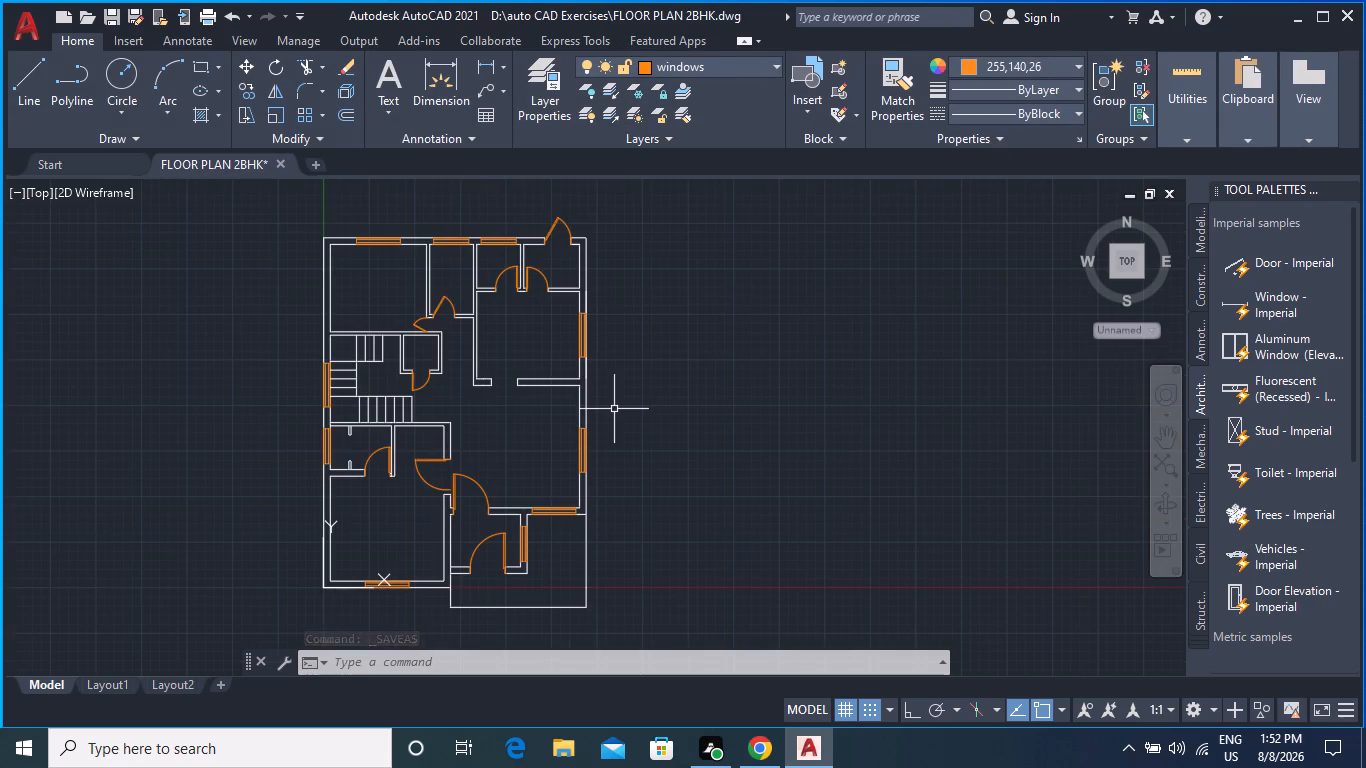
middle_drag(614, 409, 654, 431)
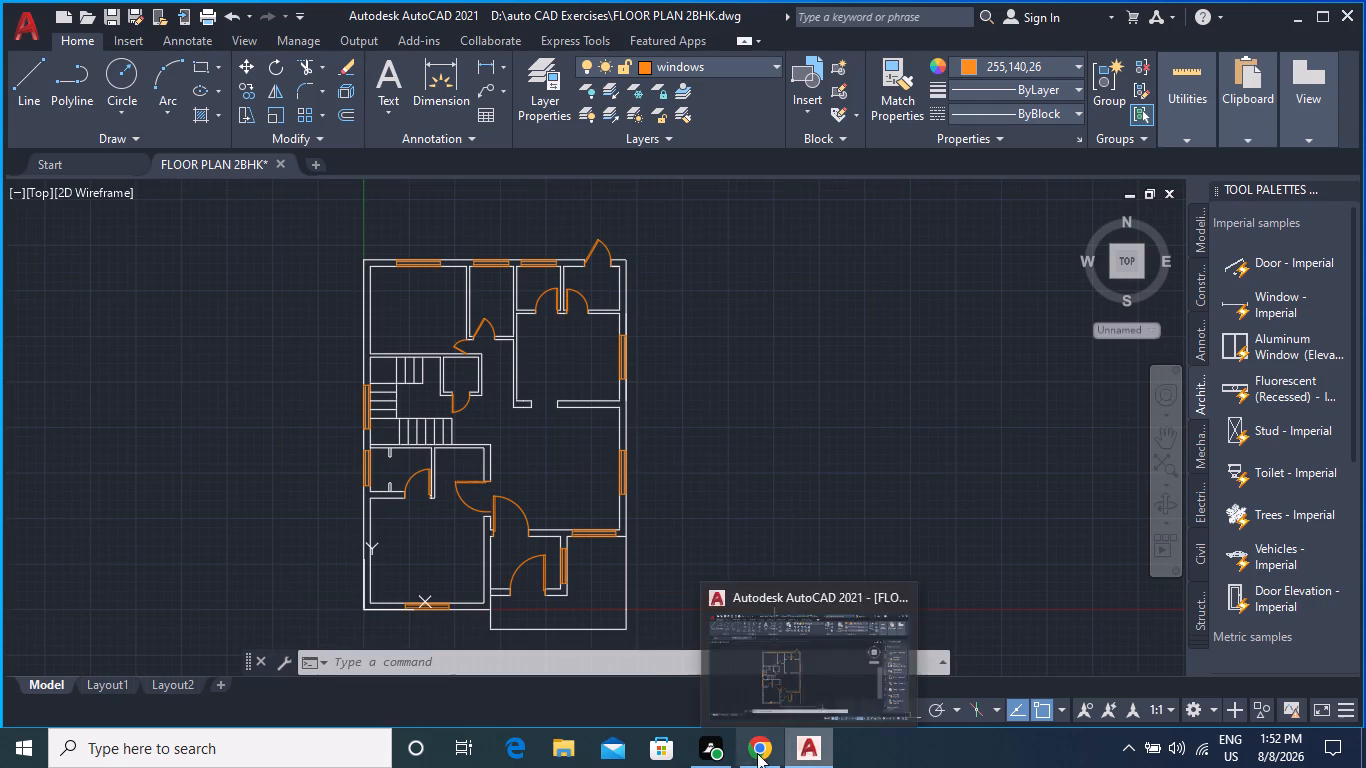
Switch to File Explorer and create a new folder inside auto CAD Exercises on New Volume (D:).
click(574, 746)
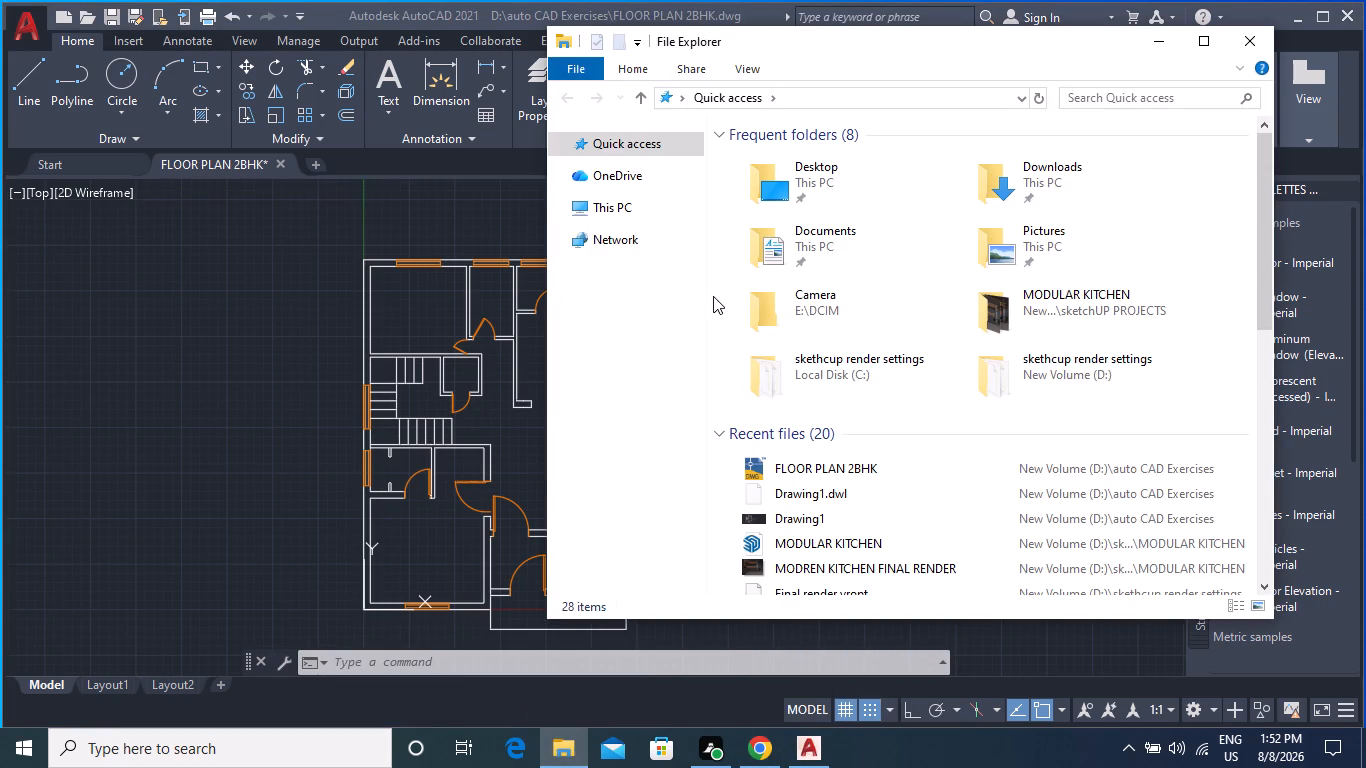
double_click(666, 419)
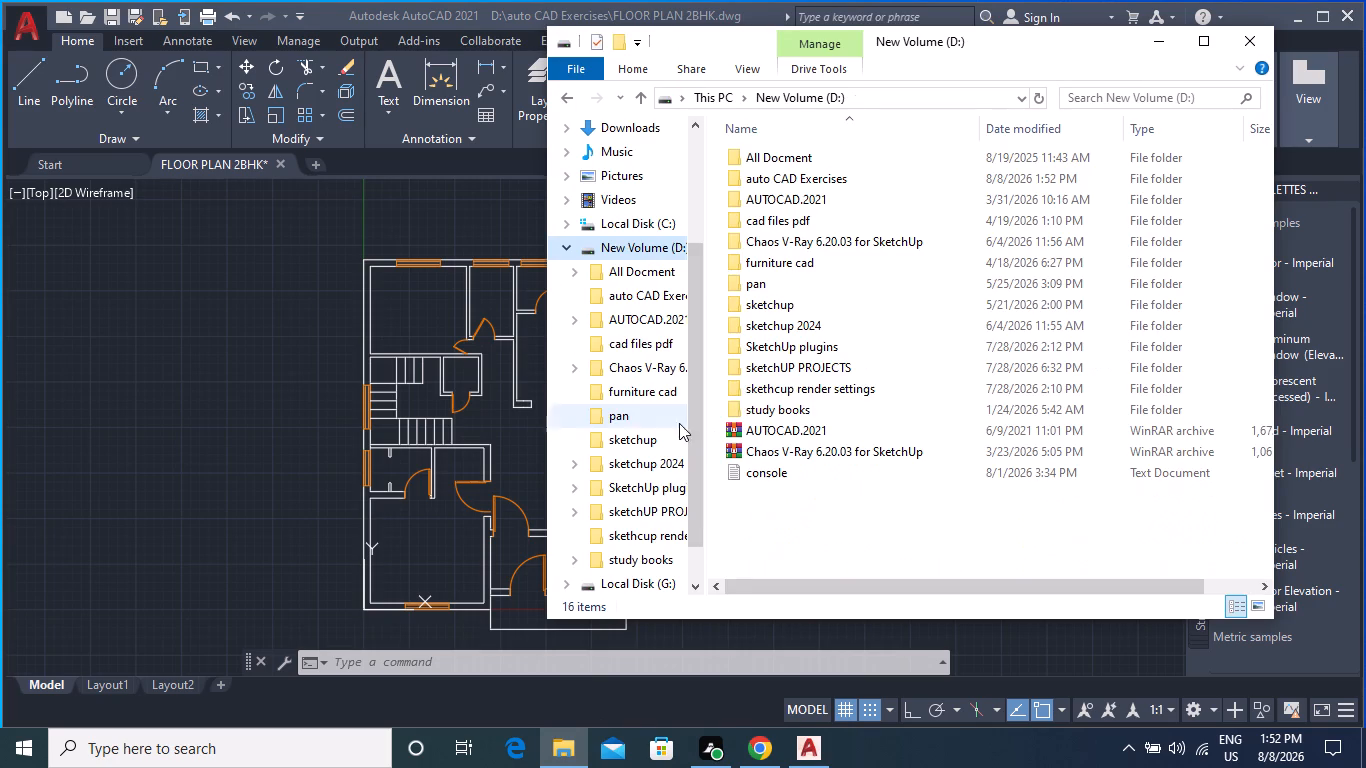
double_click(786, 180)
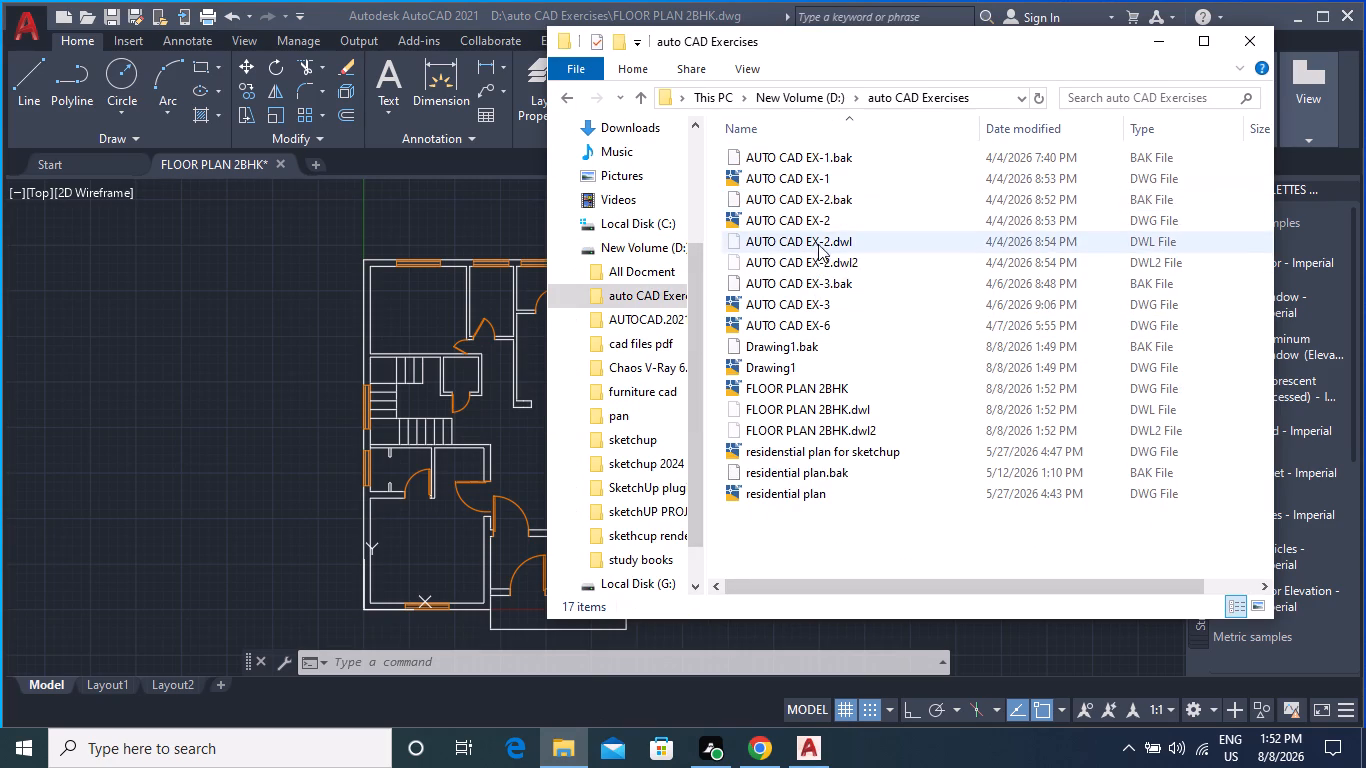
right_click(873, 139)
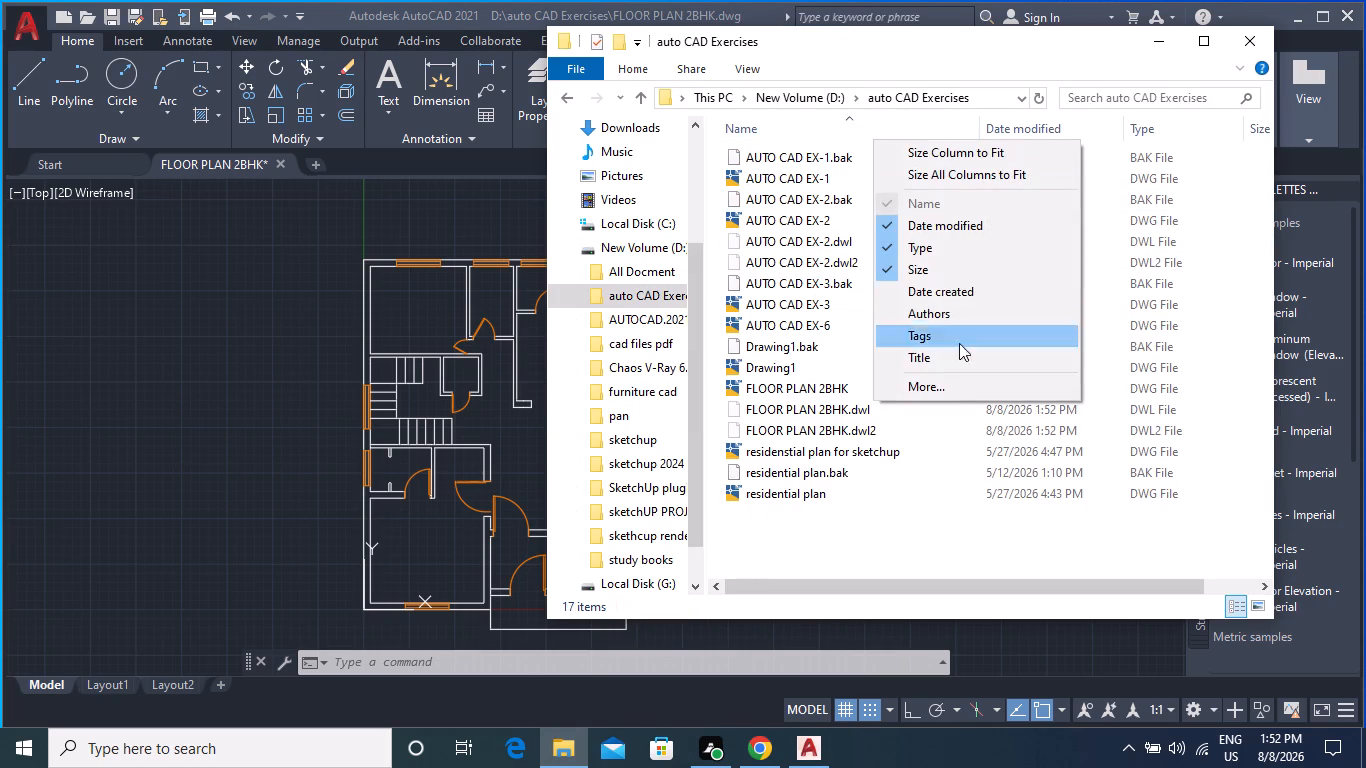
right_click(914, 505)
right_click(908, 515)
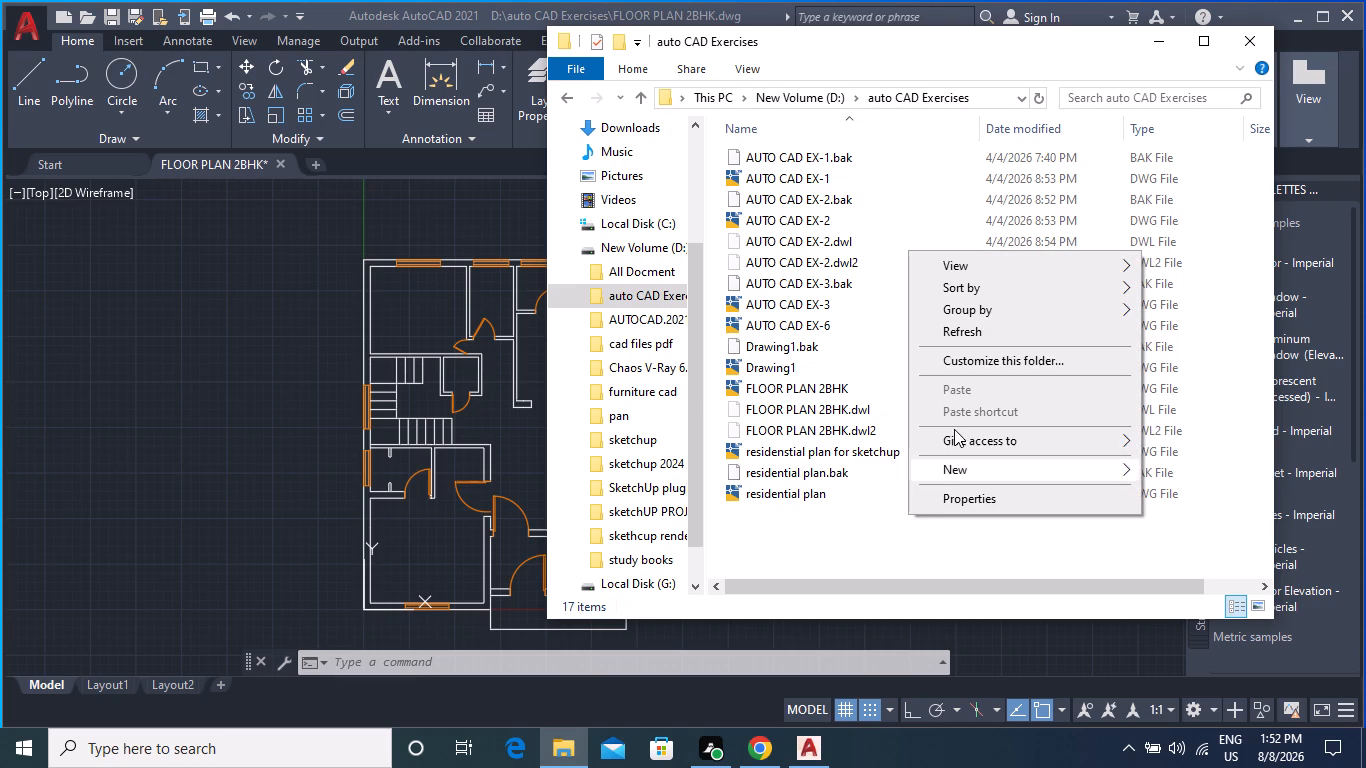
click(956, 473)
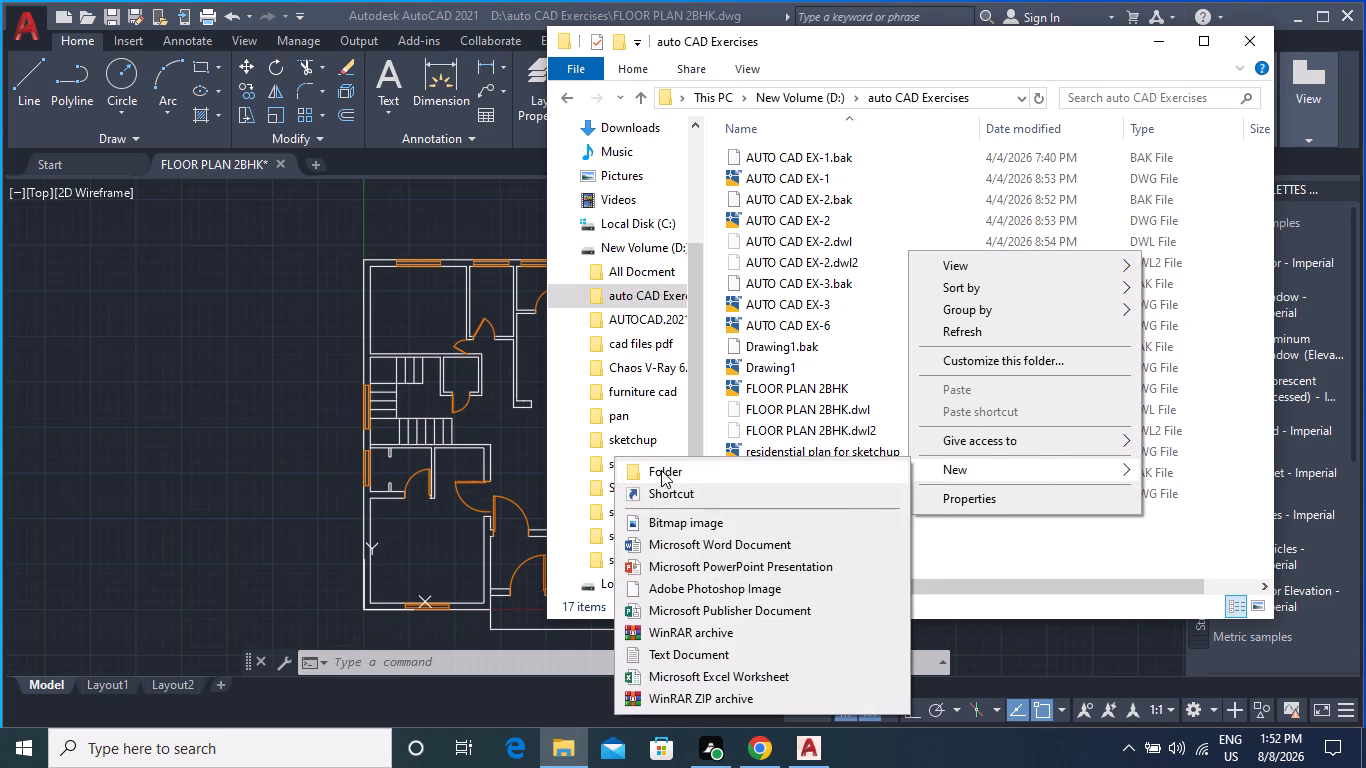
click(662, 470)
Name the new folder FLOOR PLAN 2BHK.
click(807, 156)
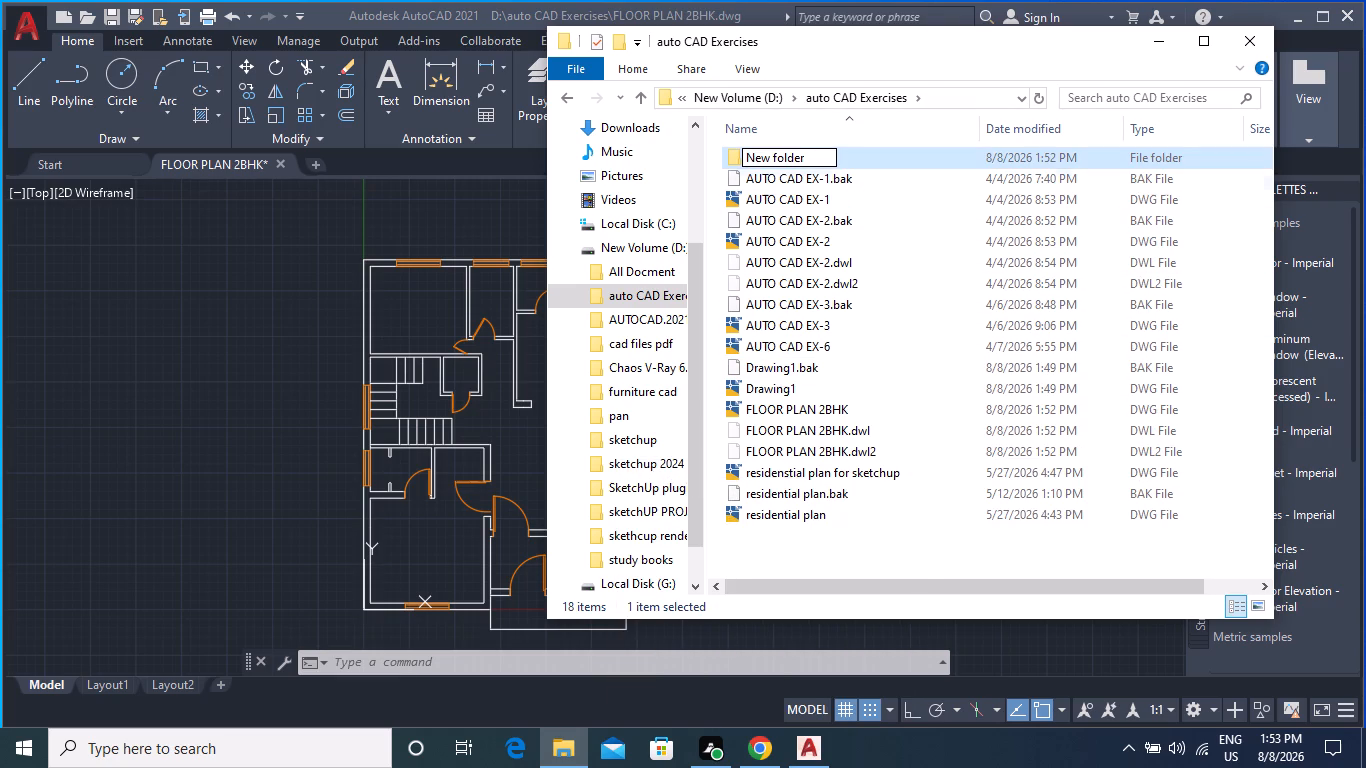
key(BackSpace)
key(BackSpace)
key(BackSpace)
key(BackSpace)
key(BackSpace)
key(BackSpace)
key(BackSpace)
key(BackSpace)
key(BackSpace)
key(BackSpace)
key(BackSpace)
key(BackSpace)
key(BackSpace)
key(BackSpace)
key(BackSpace)
key(BackSpace)
key(BackSpace)
key(BackSpace)
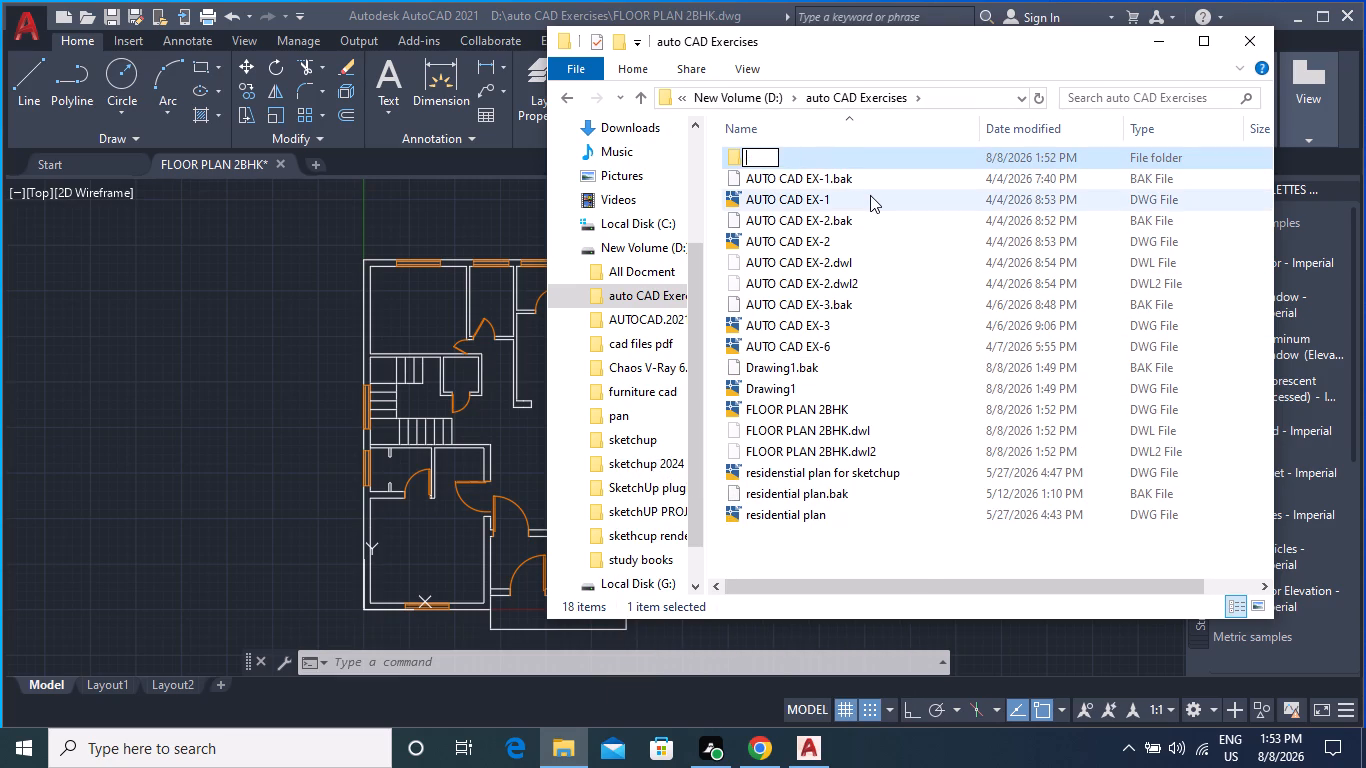
key(f)
text(LOOR)
key(space)
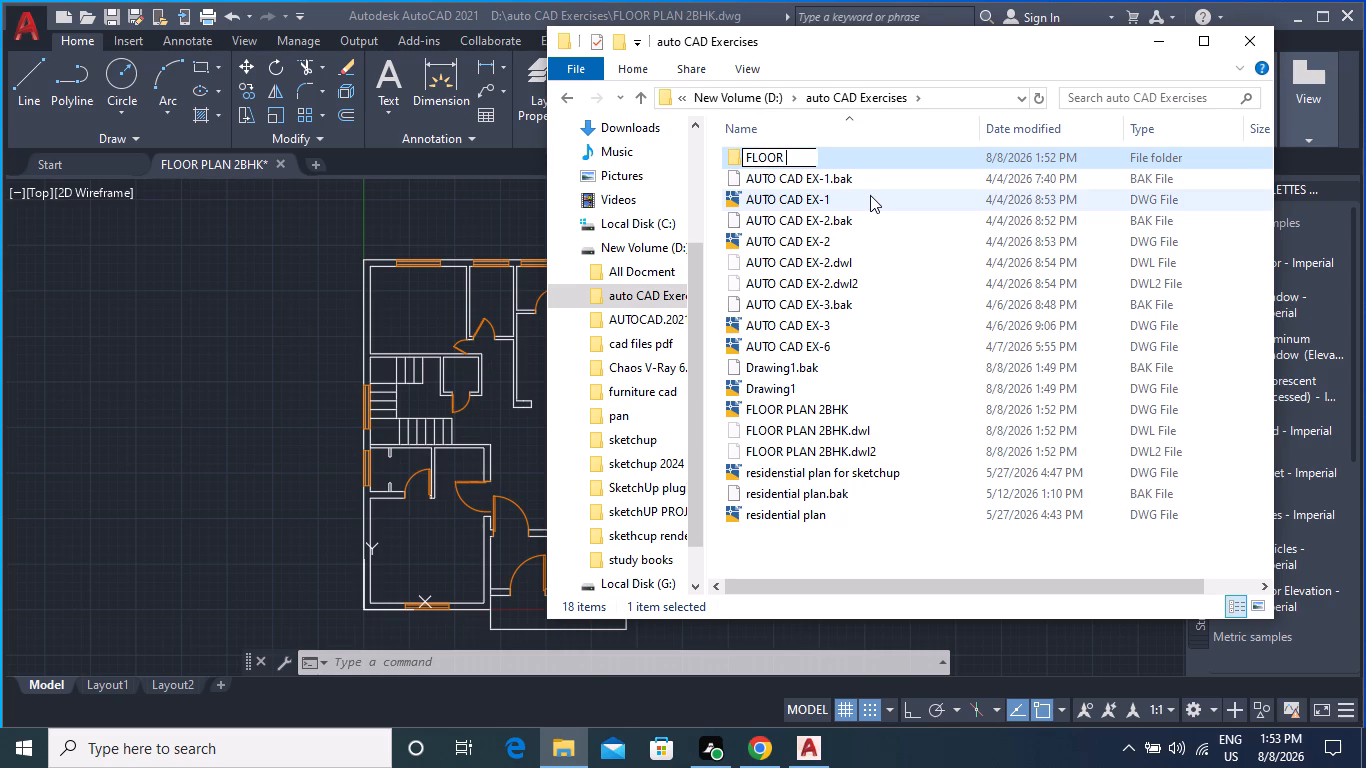
text(OLAN)
key(space)
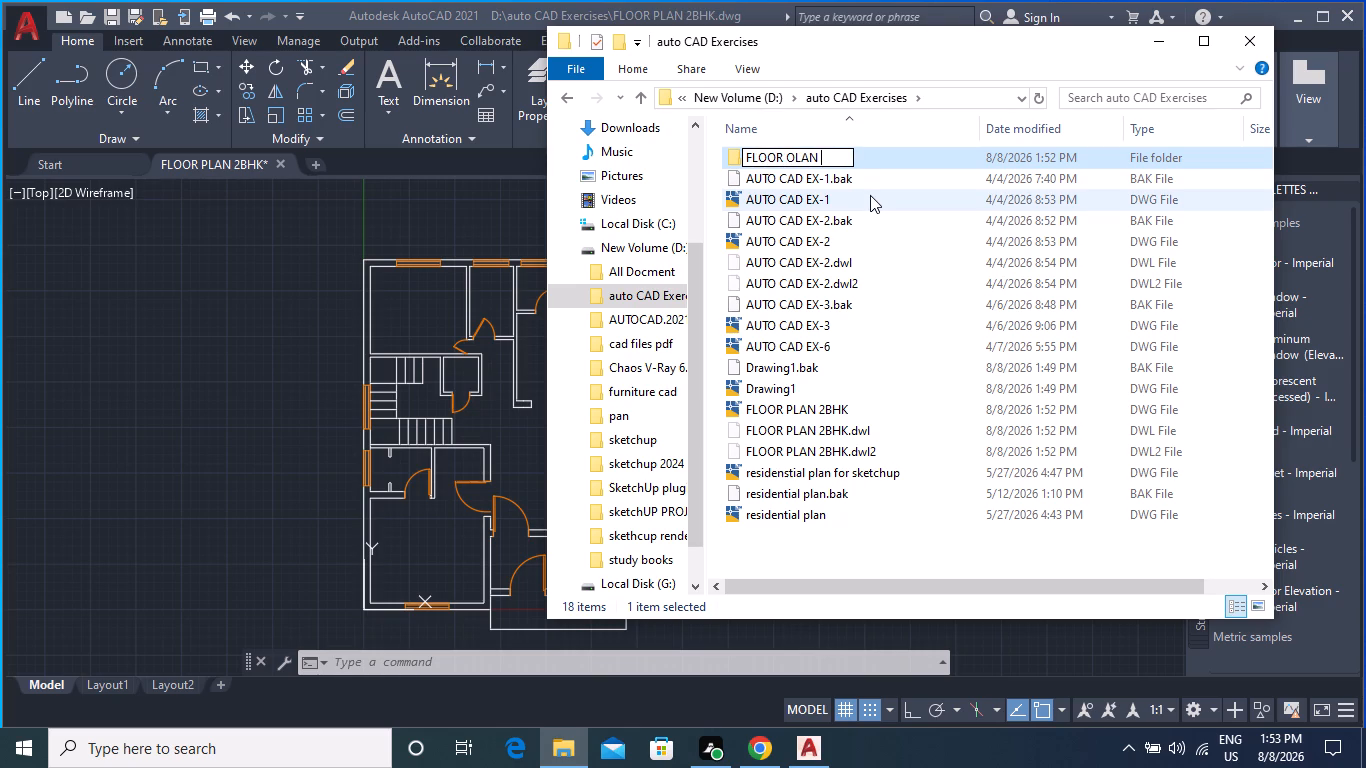
key(BackSpace)
key(BackSpace)
key(BackSpace)
key(BackSpace)
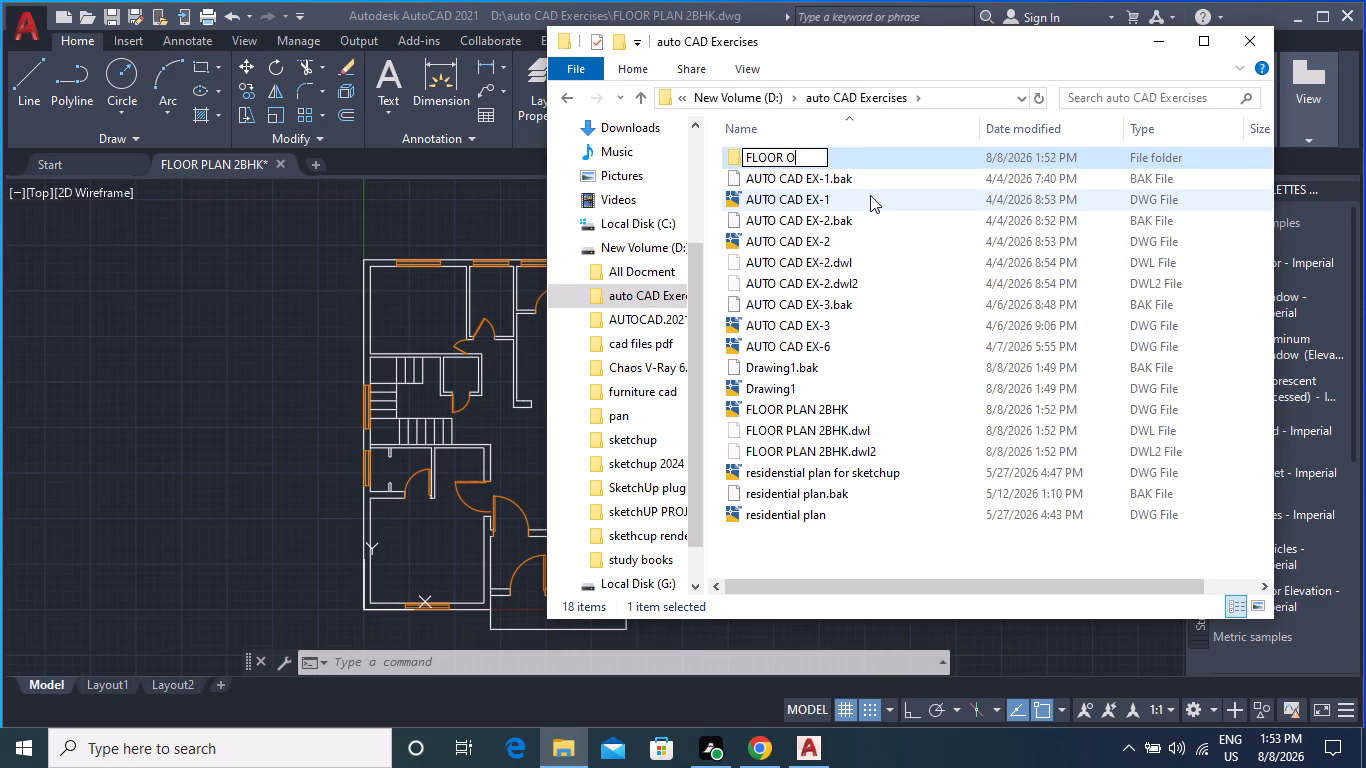
key(BackSpace)
text(PLAN)
key(space)
text(2BHK)
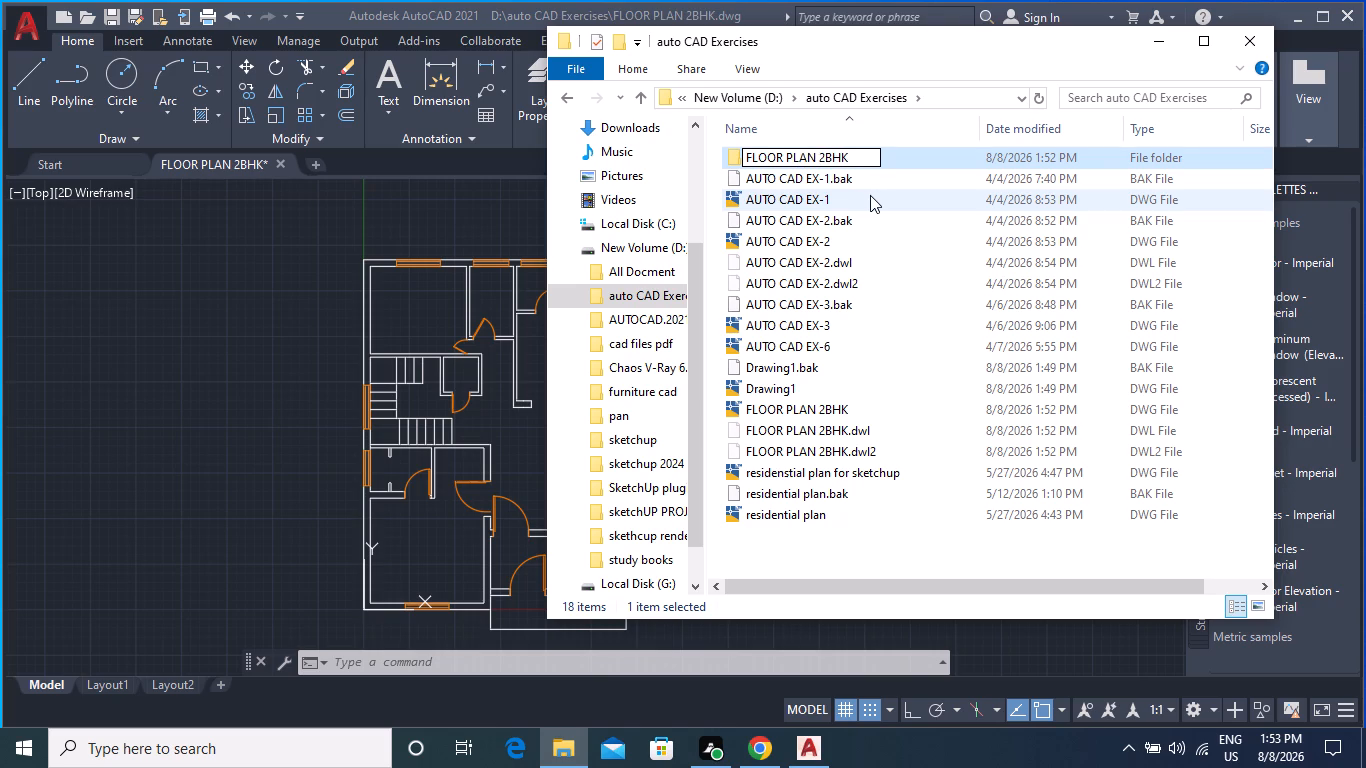
key(Return)
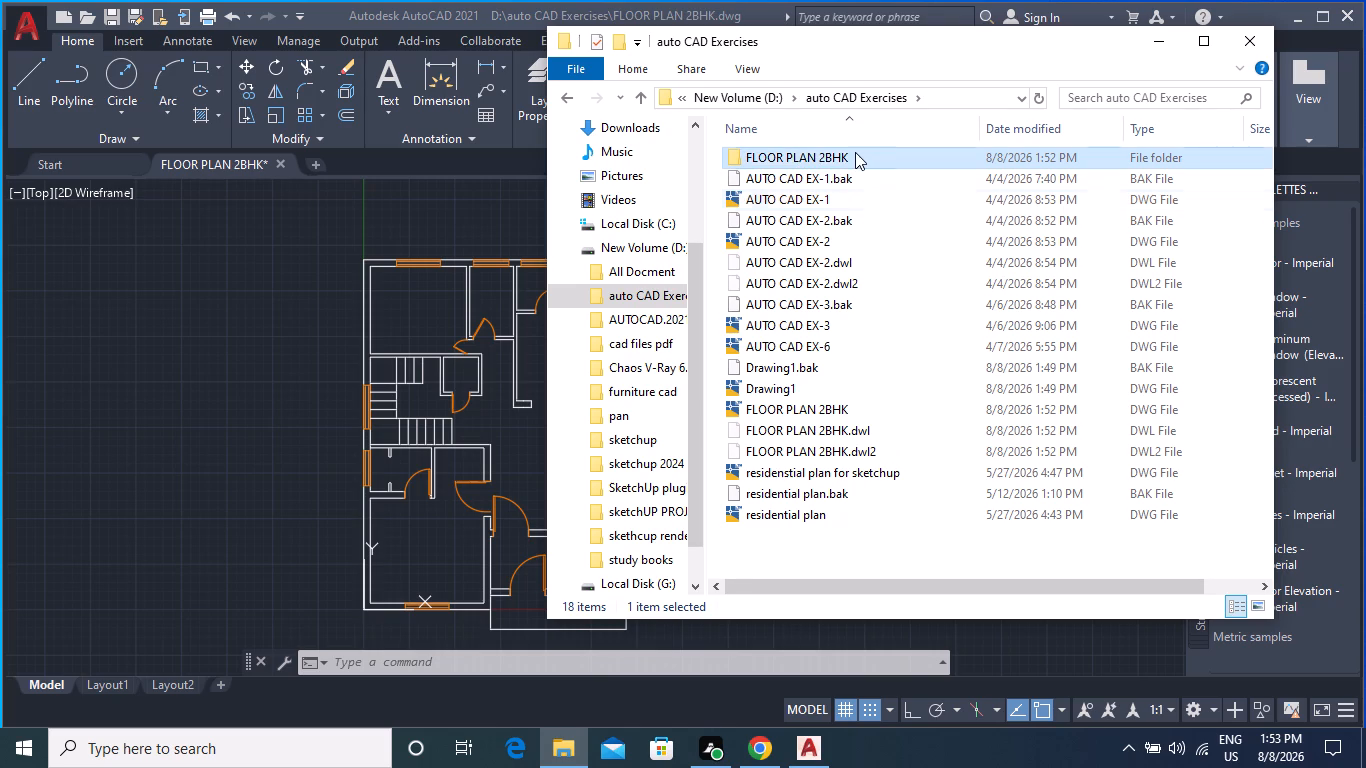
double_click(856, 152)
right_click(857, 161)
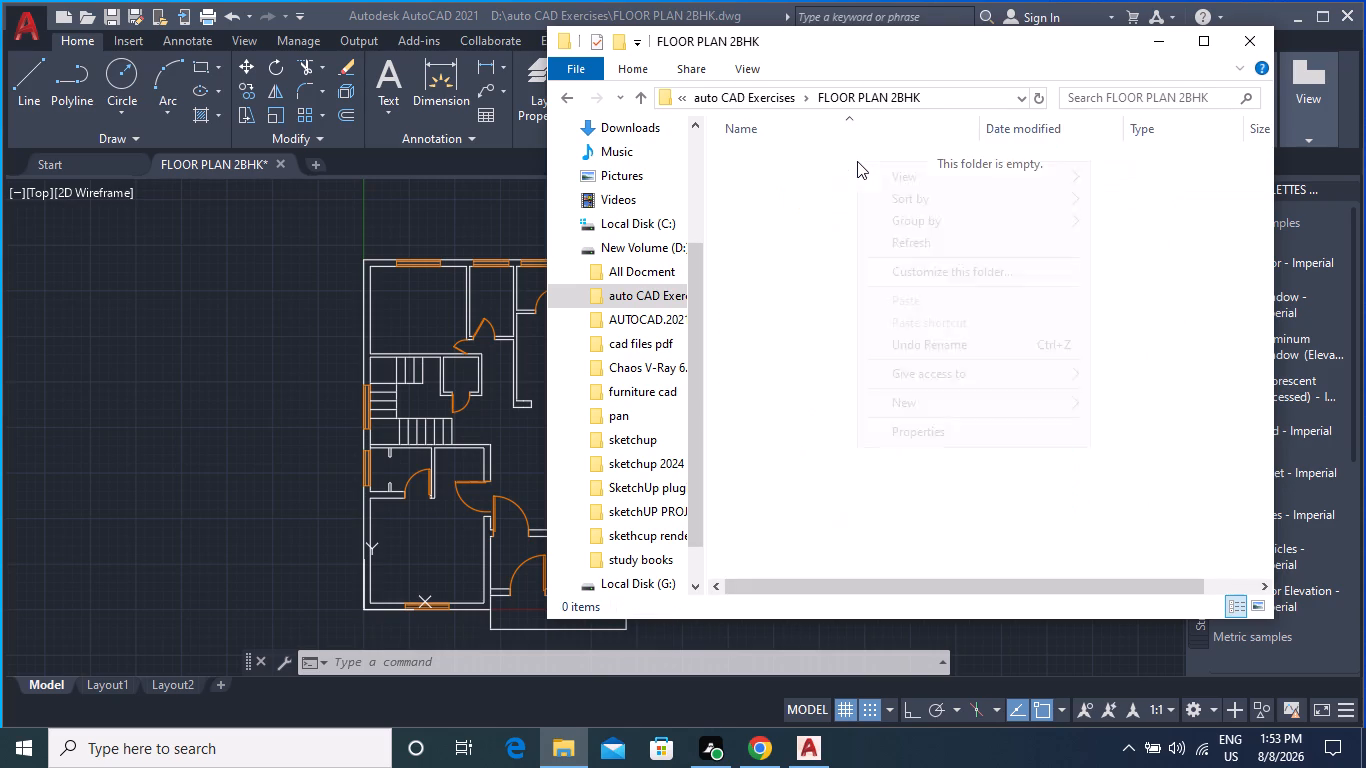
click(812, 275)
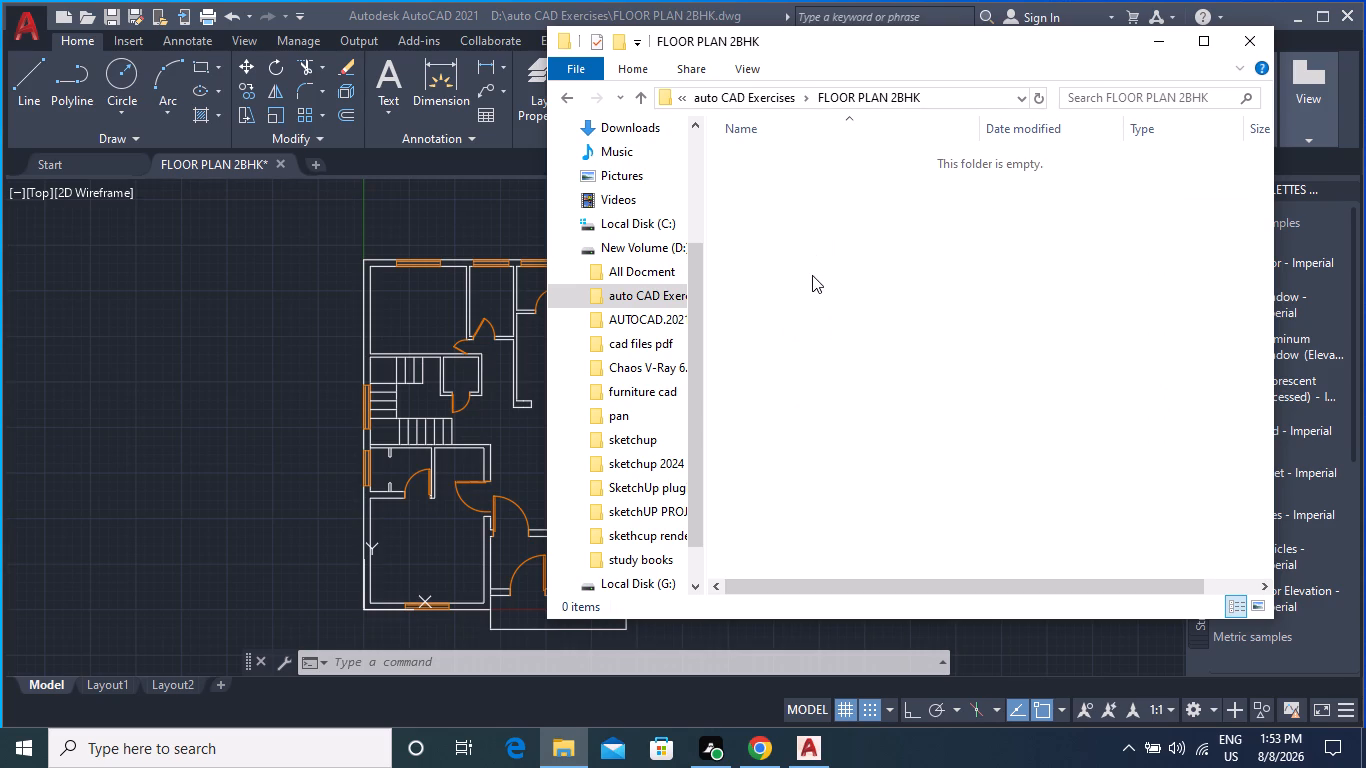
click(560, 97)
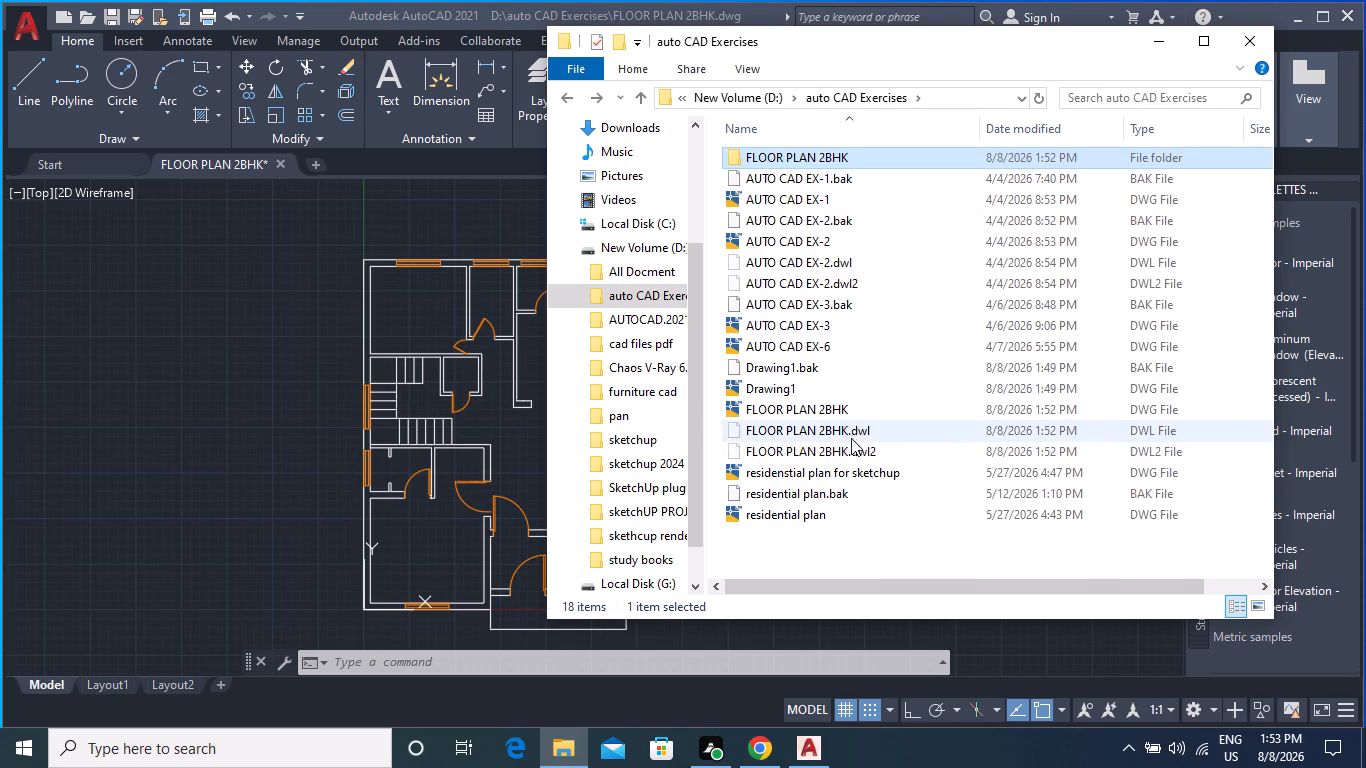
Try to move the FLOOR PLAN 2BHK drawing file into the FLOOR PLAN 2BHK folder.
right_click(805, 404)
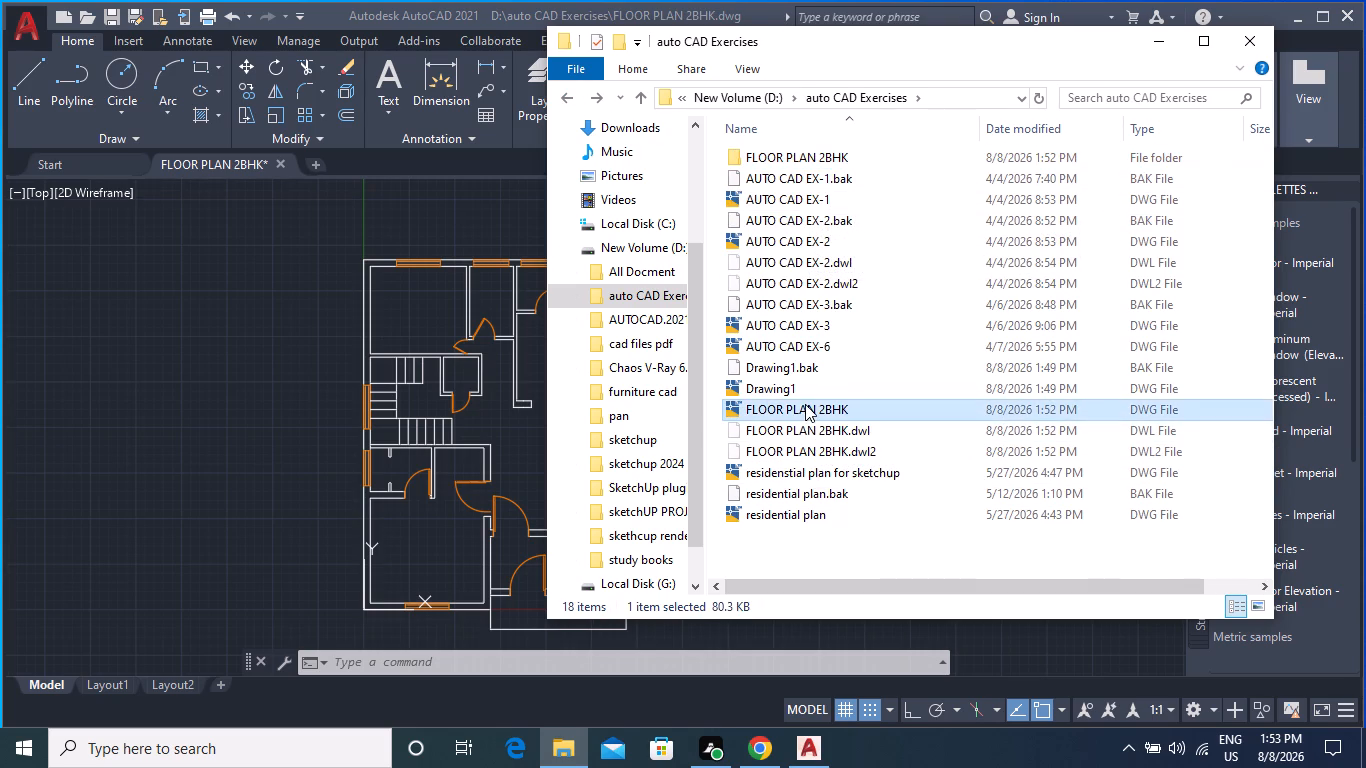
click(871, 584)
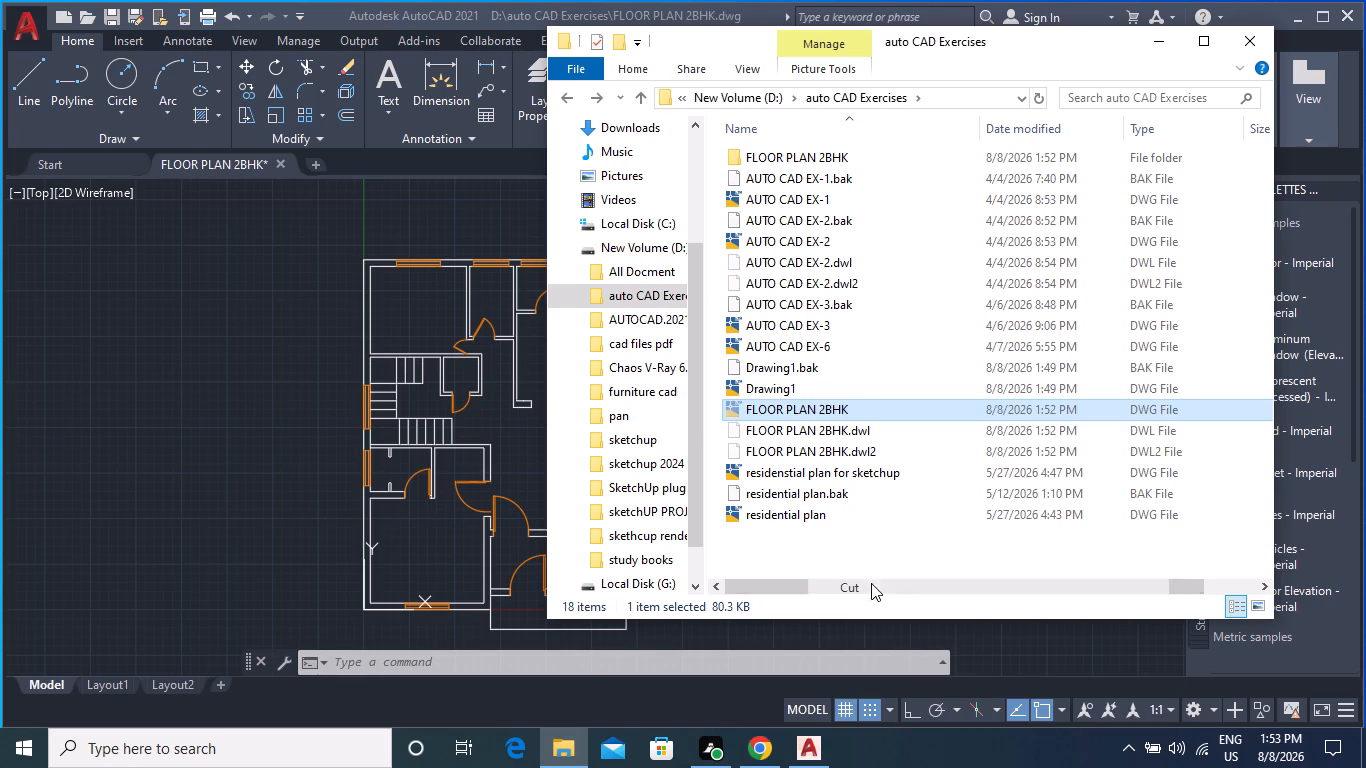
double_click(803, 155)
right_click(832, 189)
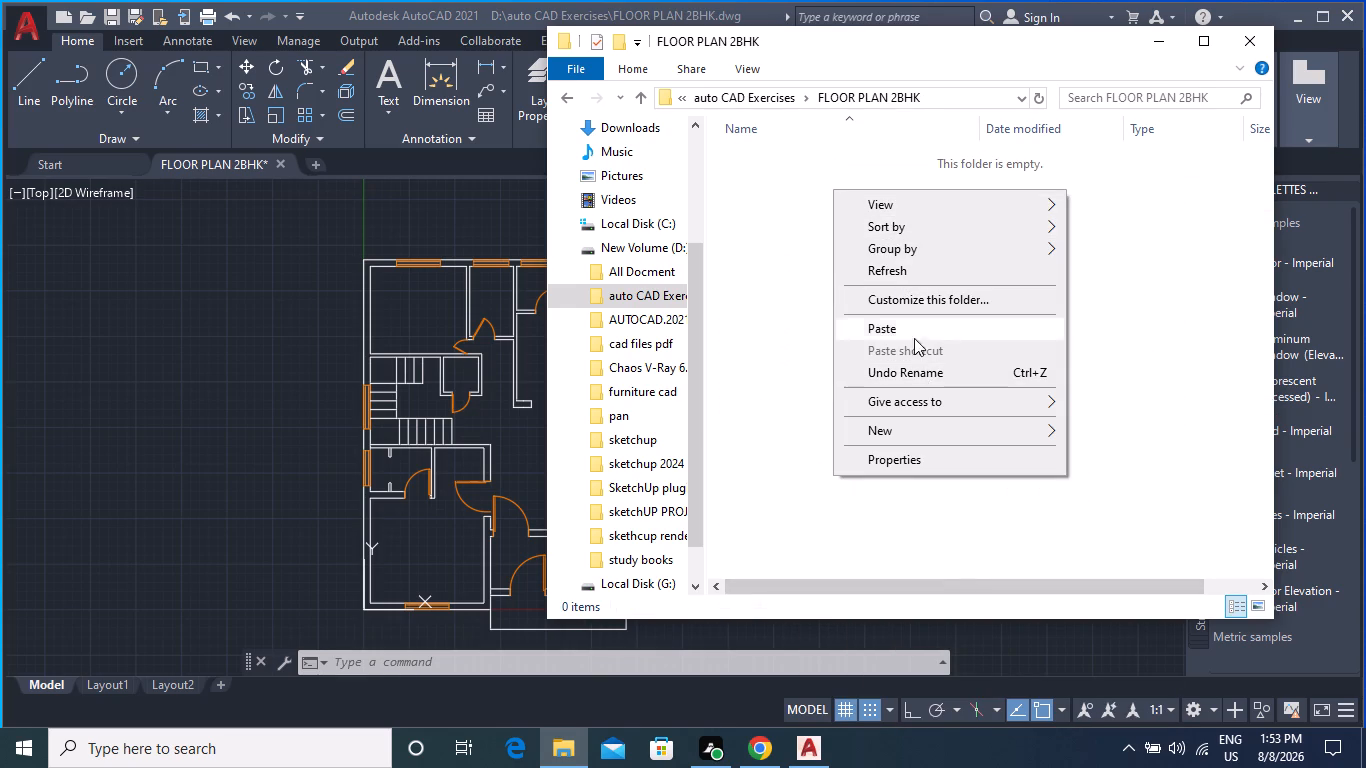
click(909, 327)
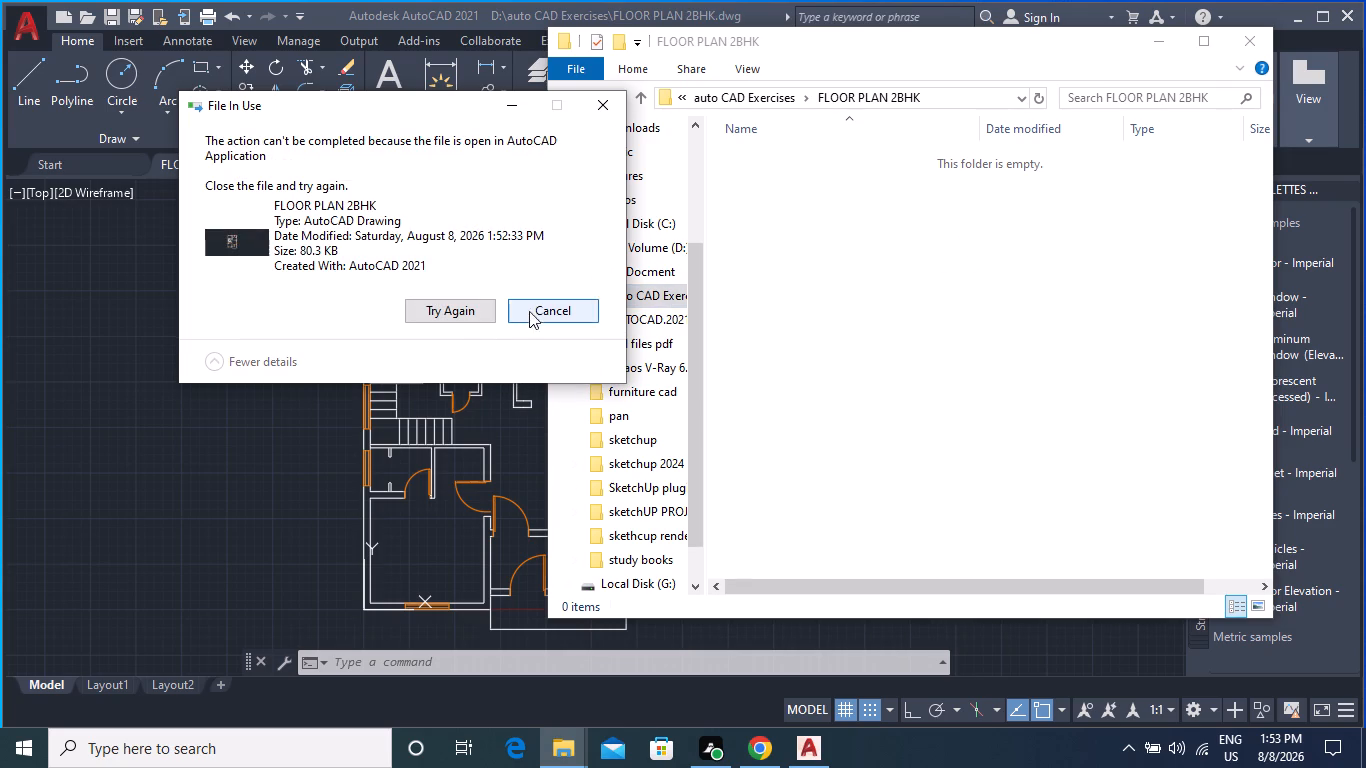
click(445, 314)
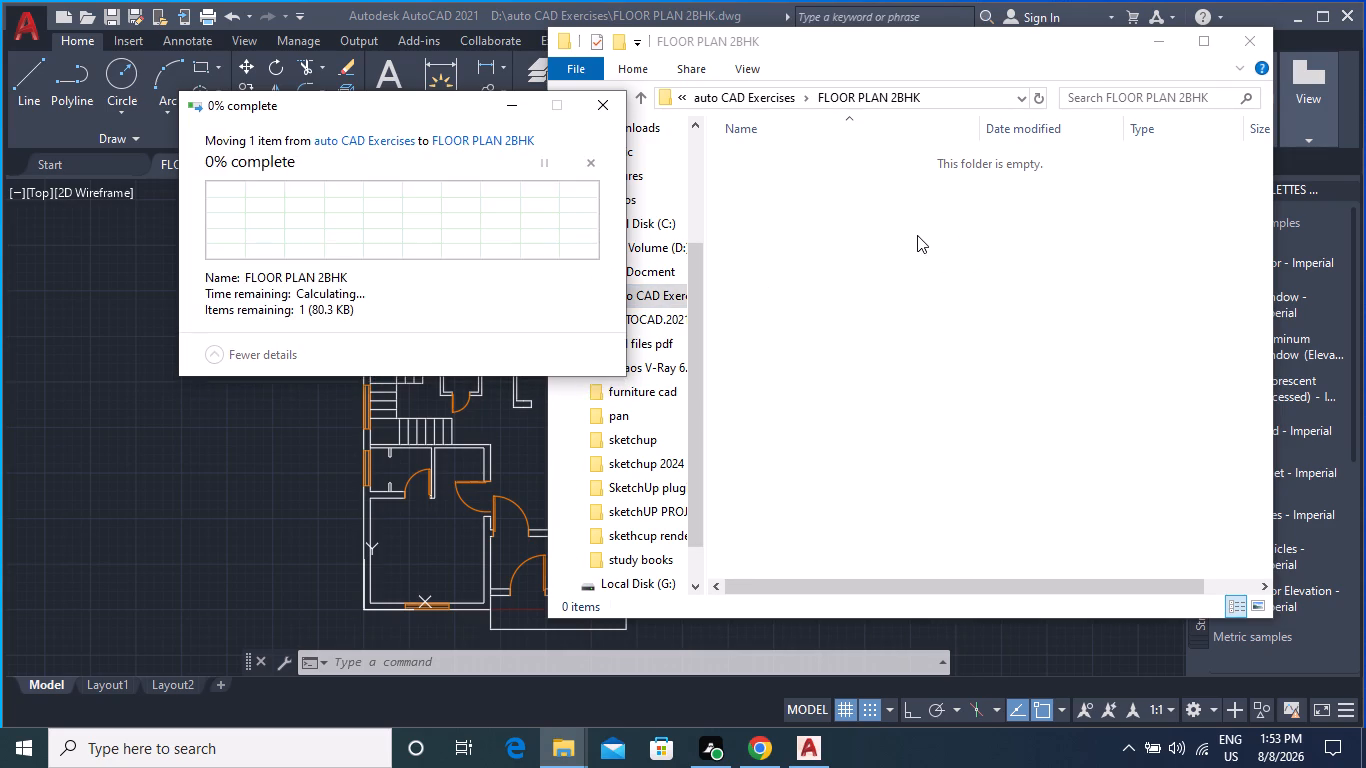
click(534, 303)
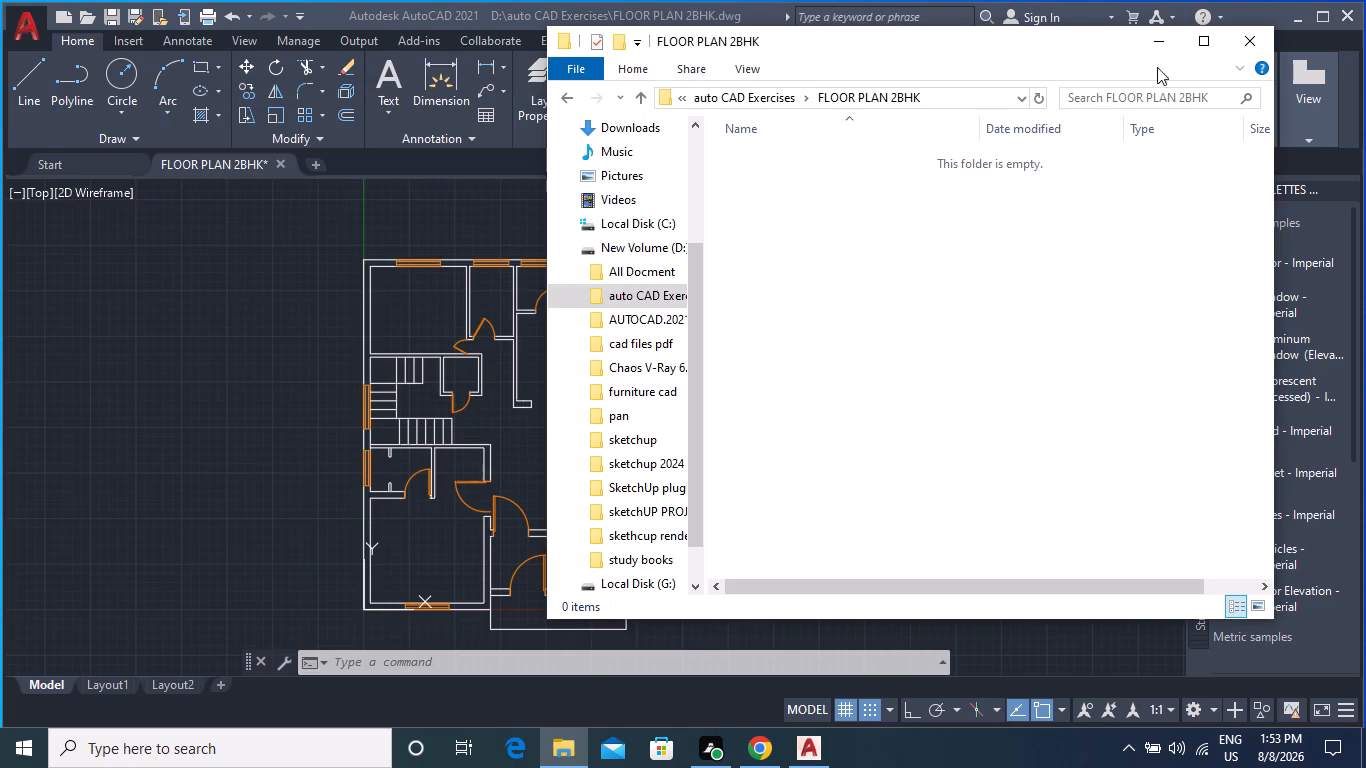
Close File Explorer and return to the floor plan drawing in AutoCAD.
click(1239, 41)
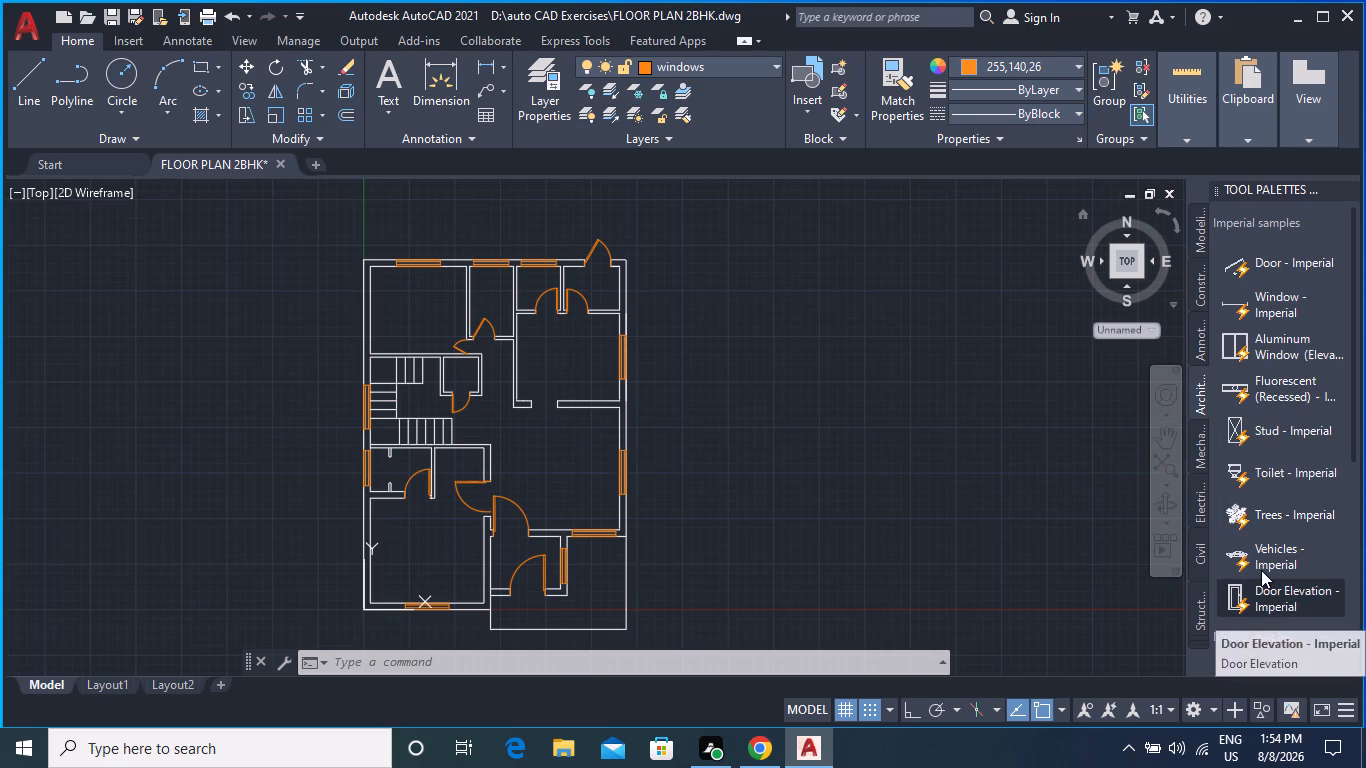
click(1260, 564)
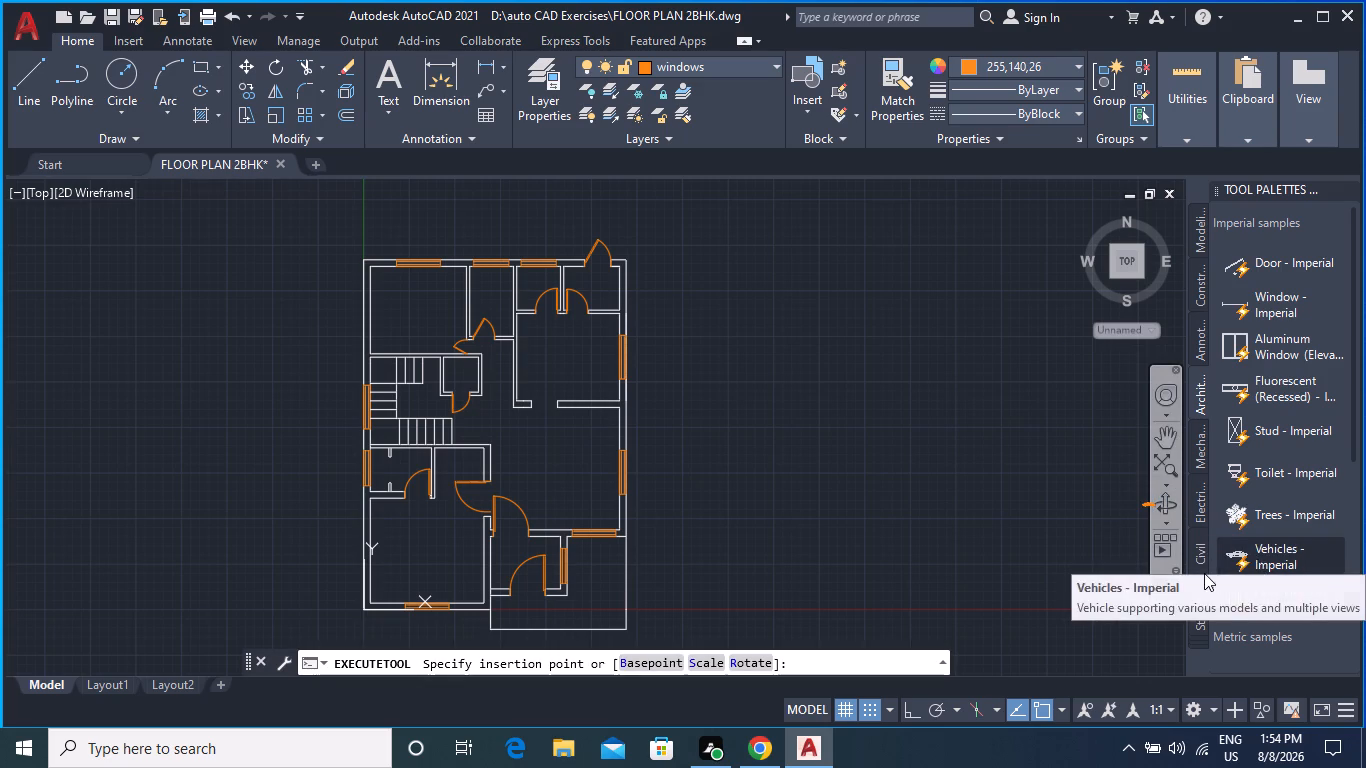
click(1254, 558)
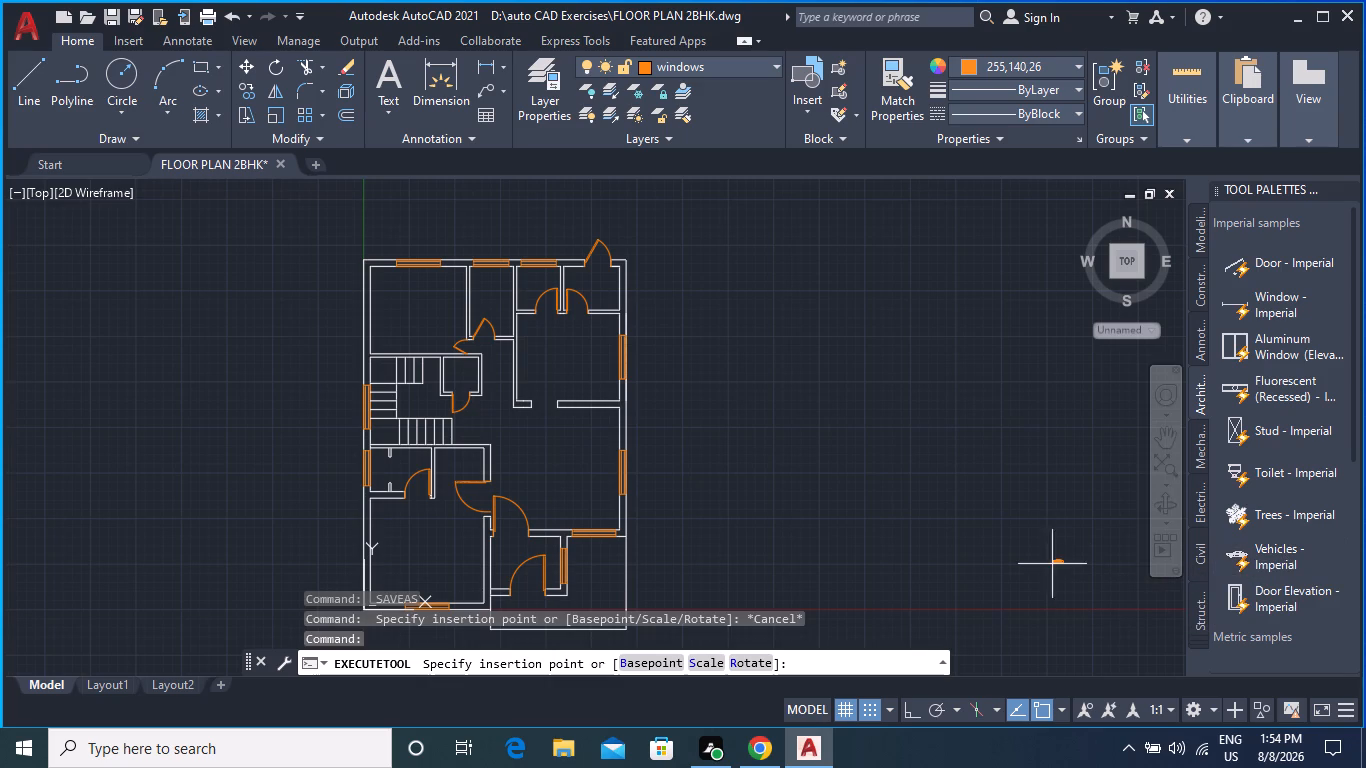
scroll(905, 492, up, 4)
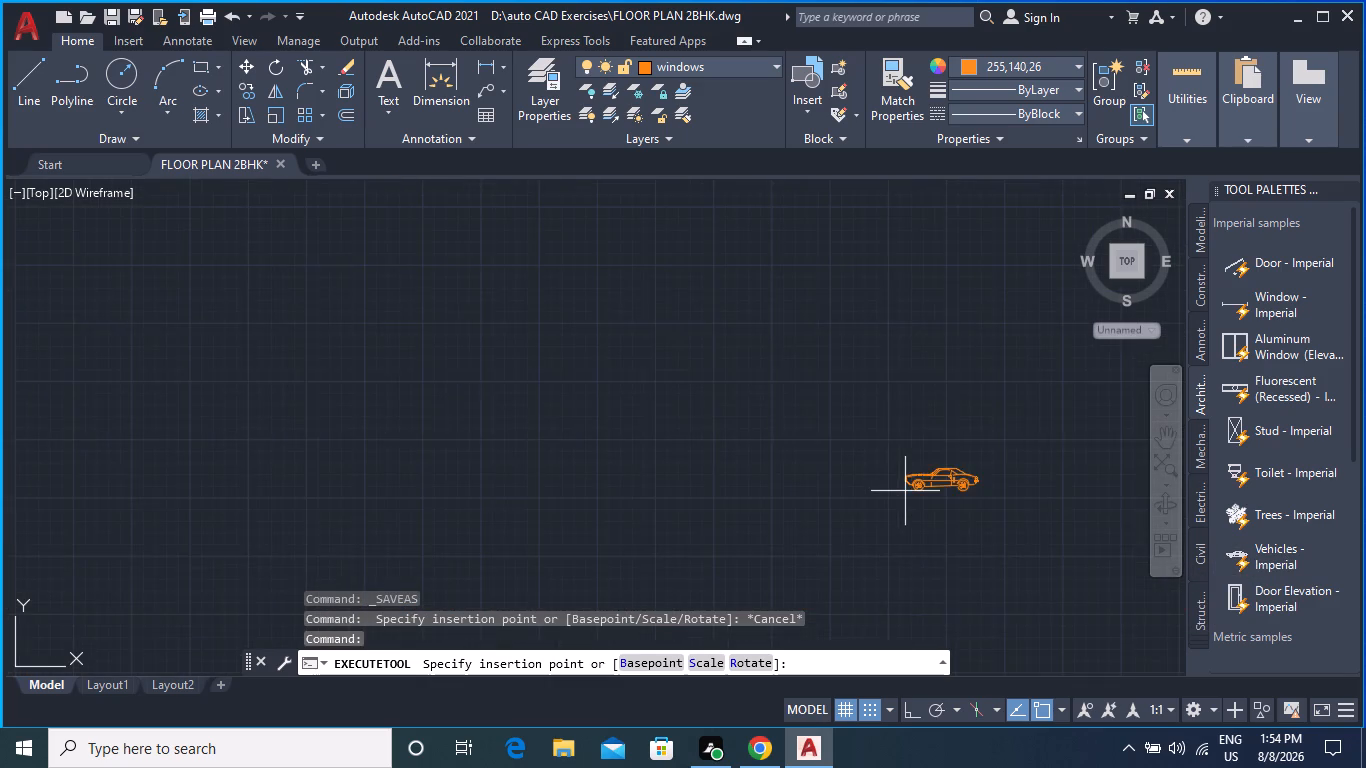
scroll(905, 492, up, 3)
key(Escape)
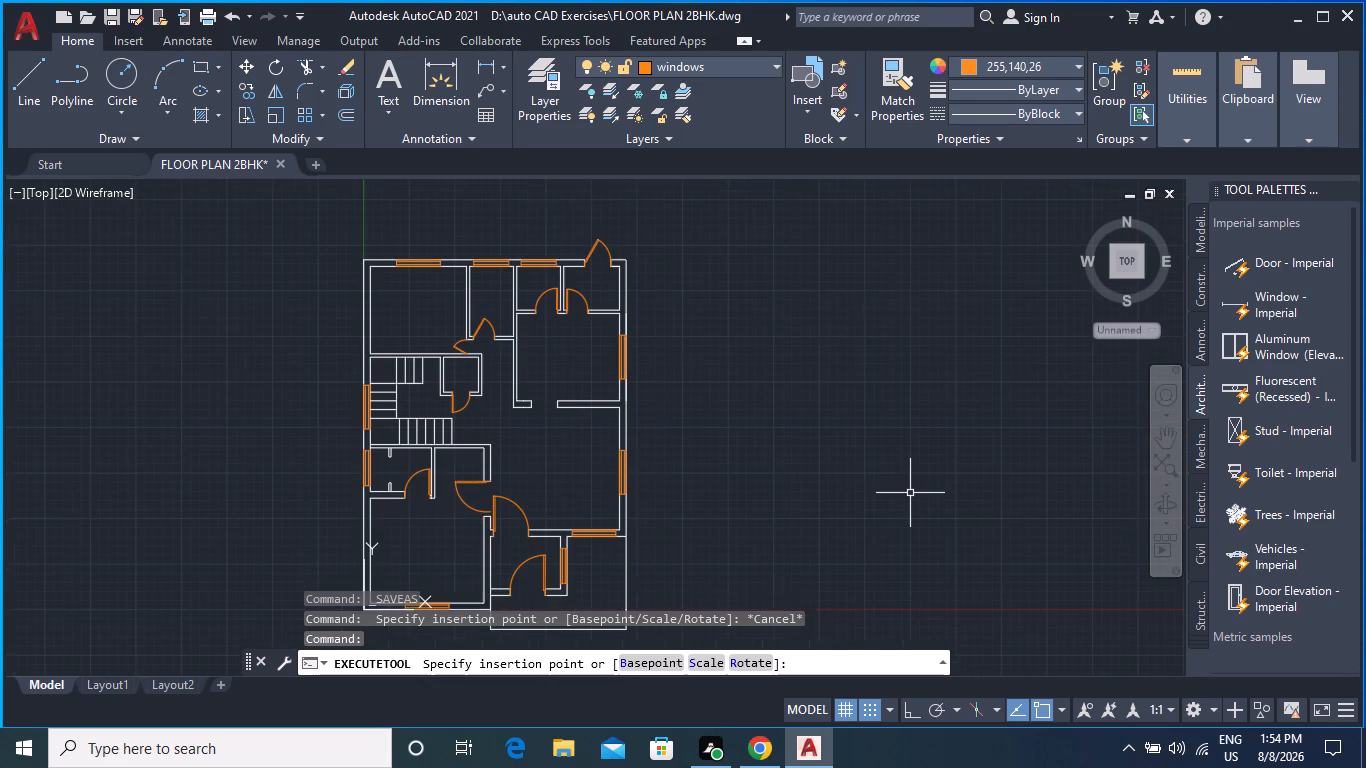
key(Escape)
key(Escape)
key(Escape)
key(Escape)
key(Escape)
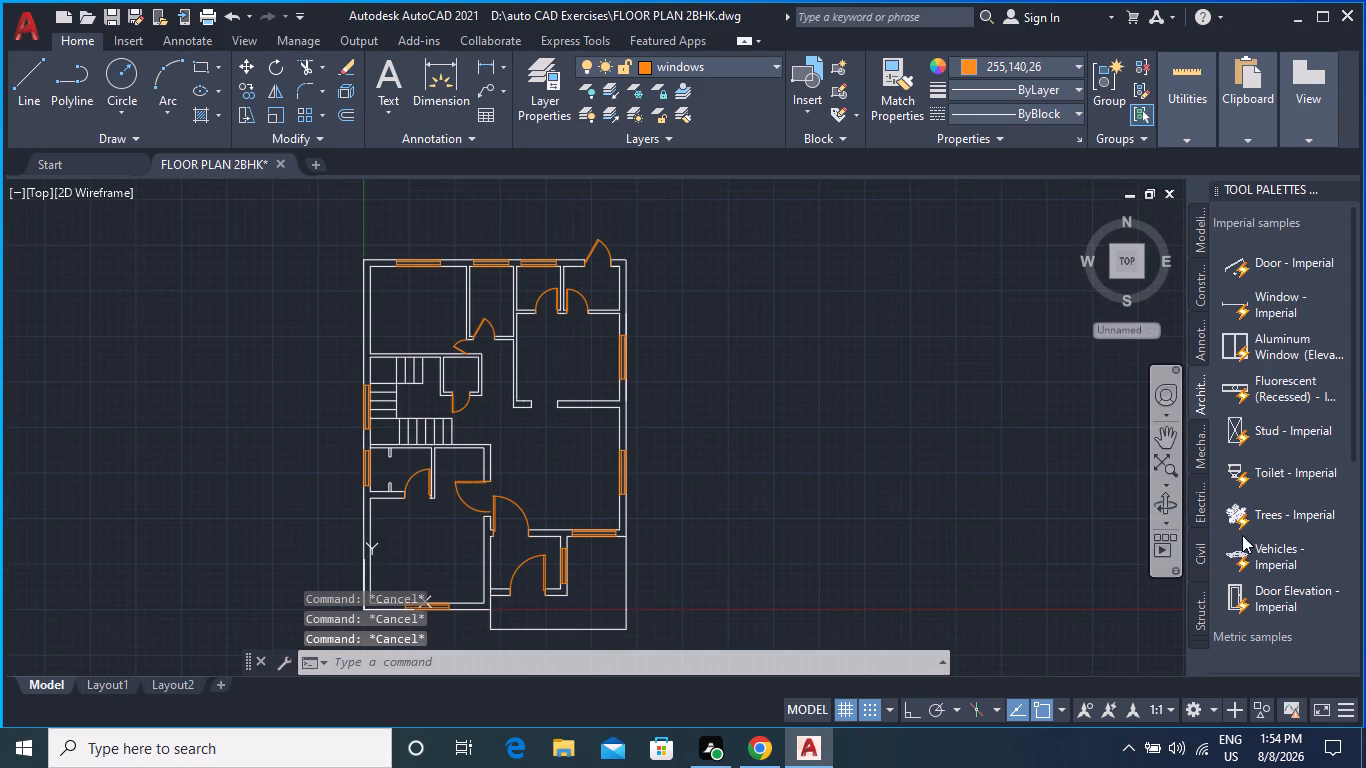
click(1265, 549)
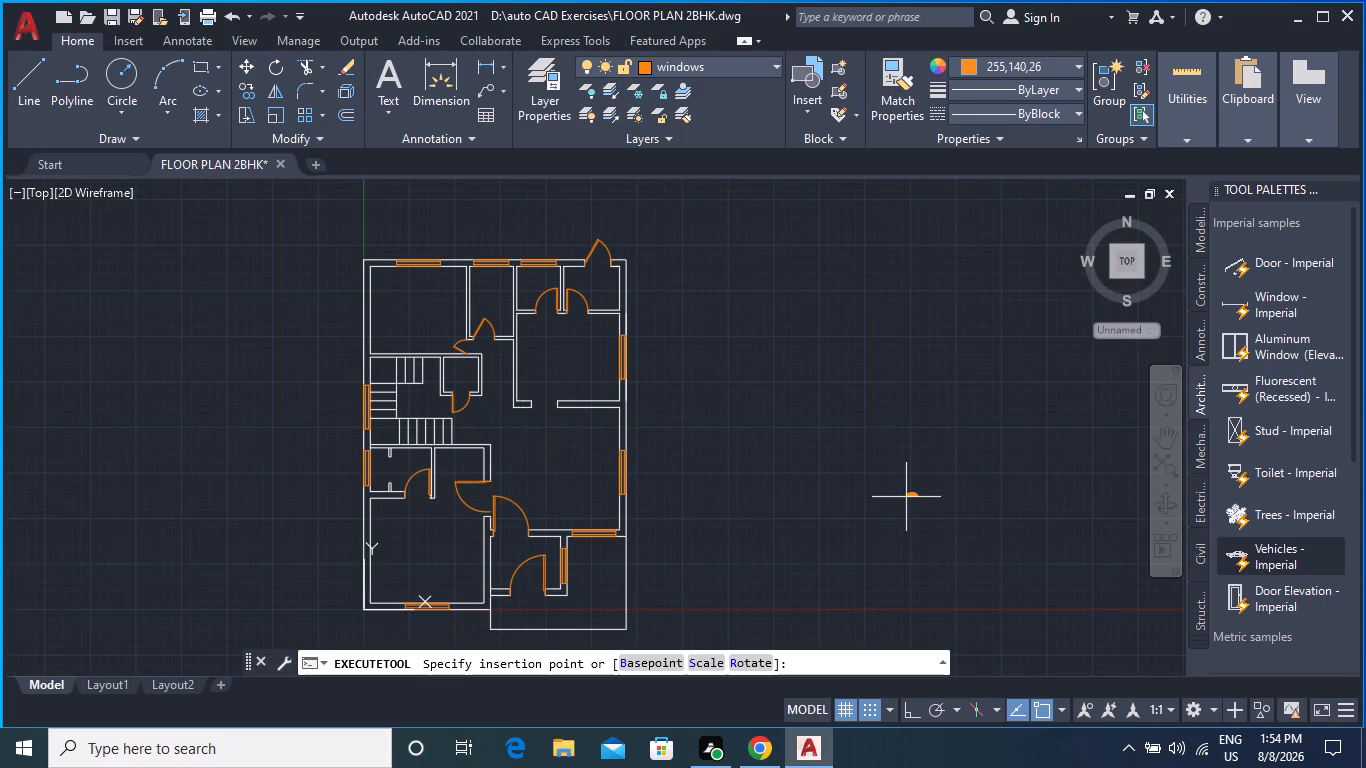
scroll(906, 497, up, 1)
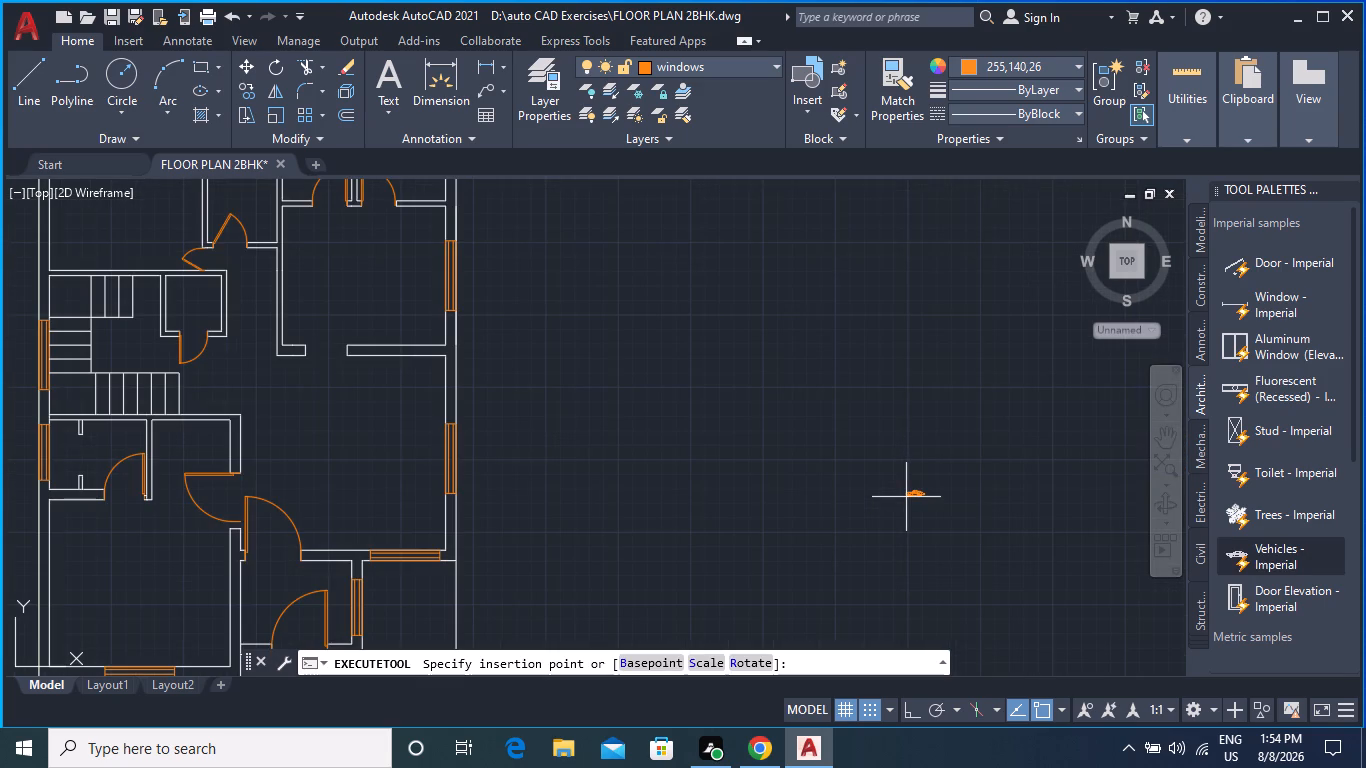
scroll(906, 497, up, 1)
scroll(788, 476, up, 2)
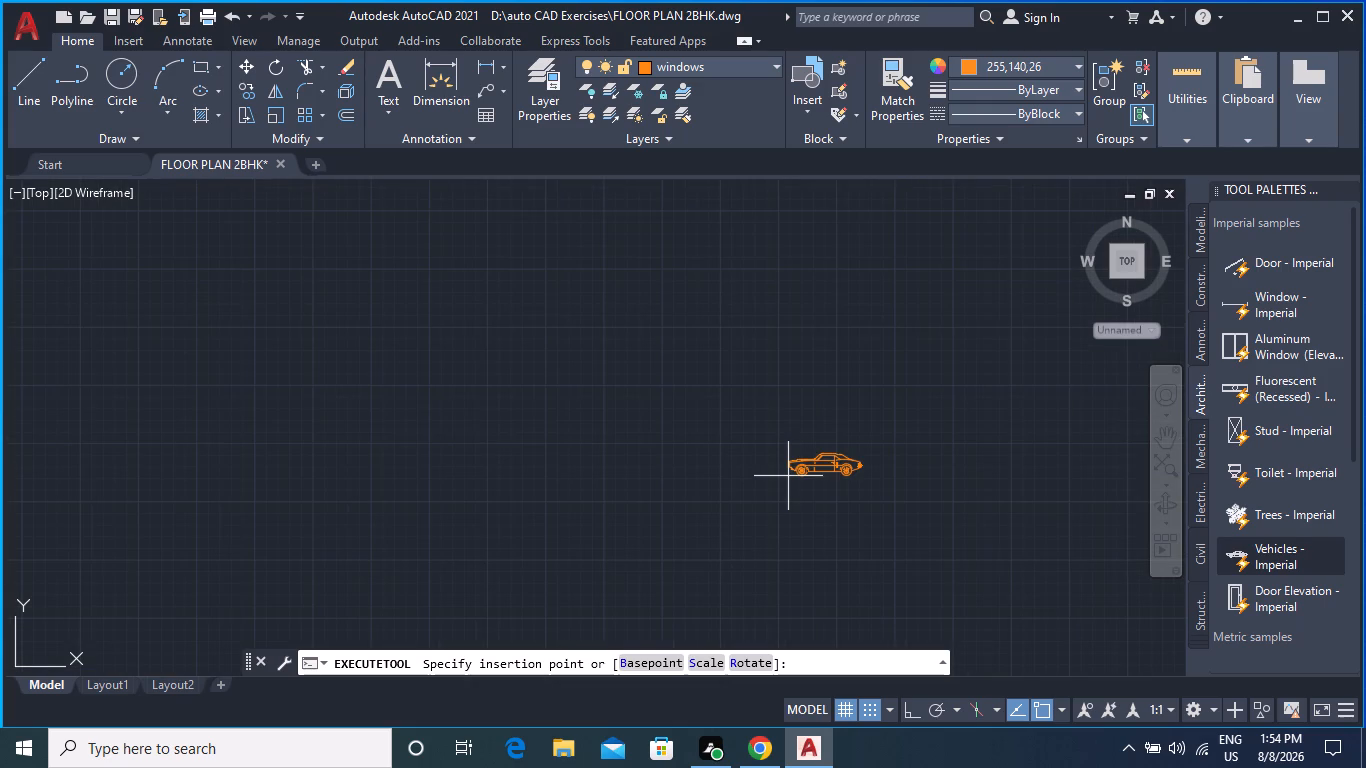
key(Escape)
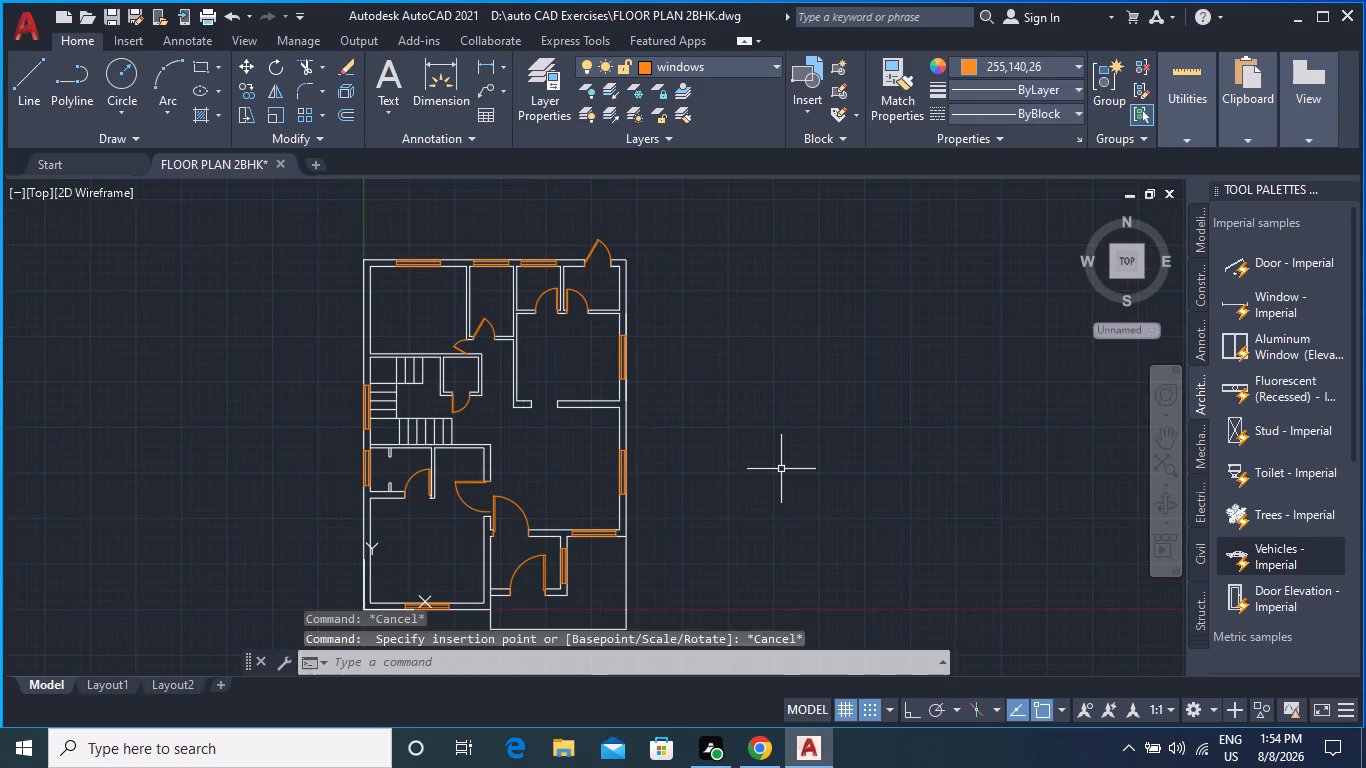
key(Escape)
Make layer 0 current and insert the Vehicles - Imperial block in the empty area east of the floor plan.
click(750, 68)
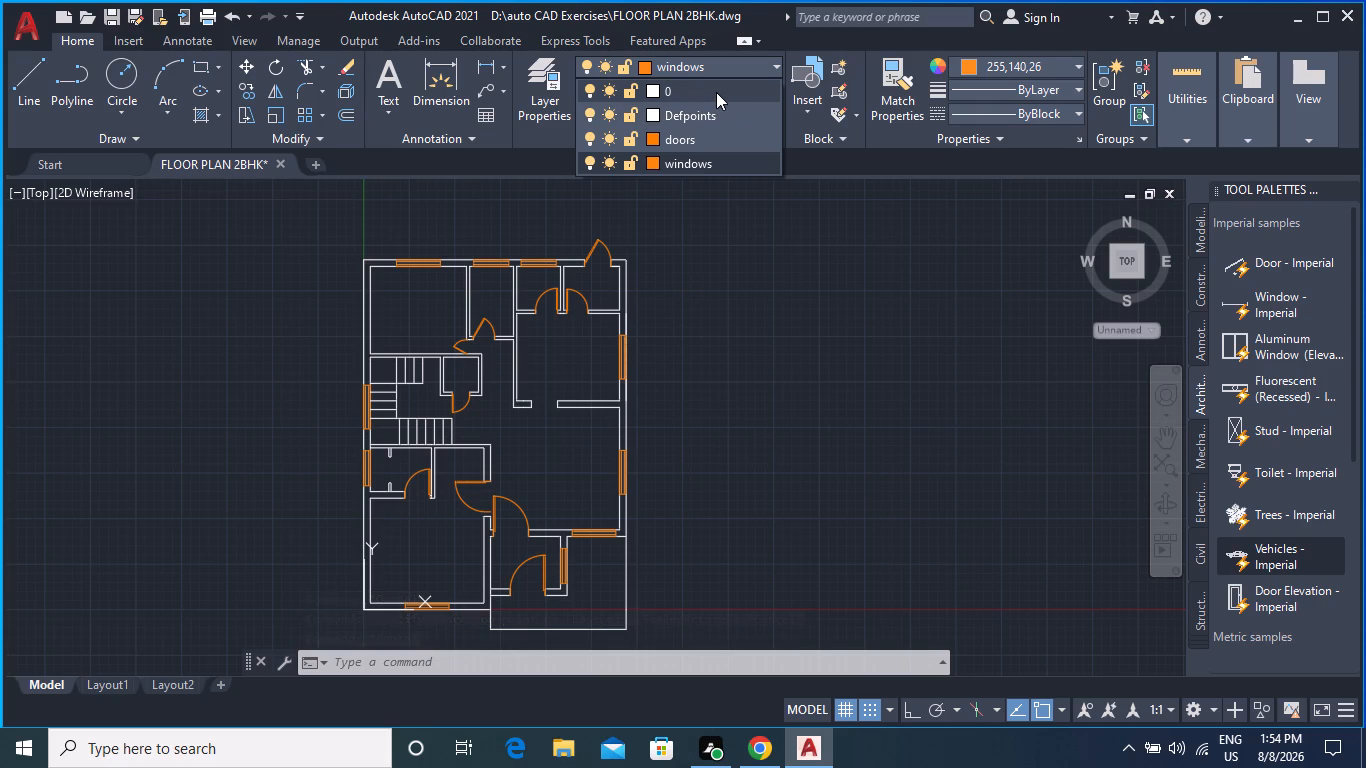
click(716, 92)
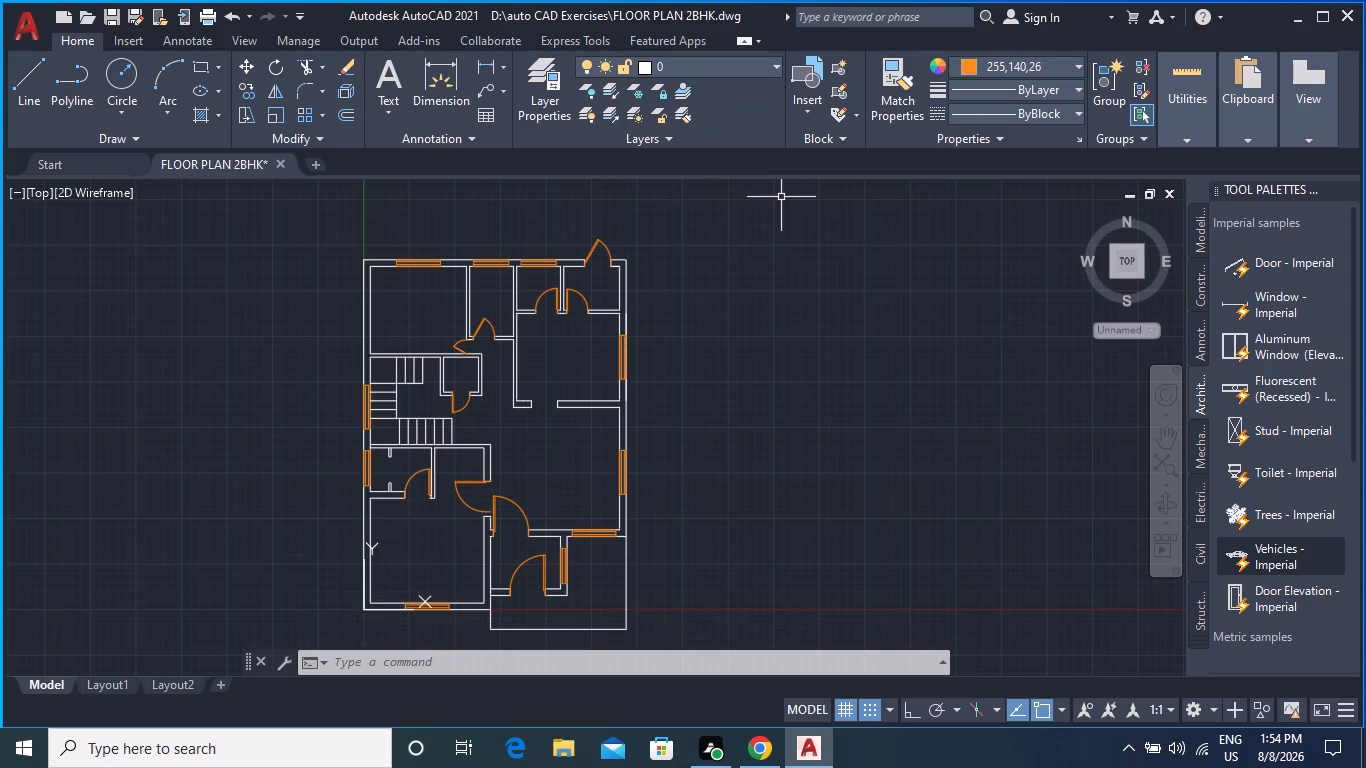
click(1276, 556)
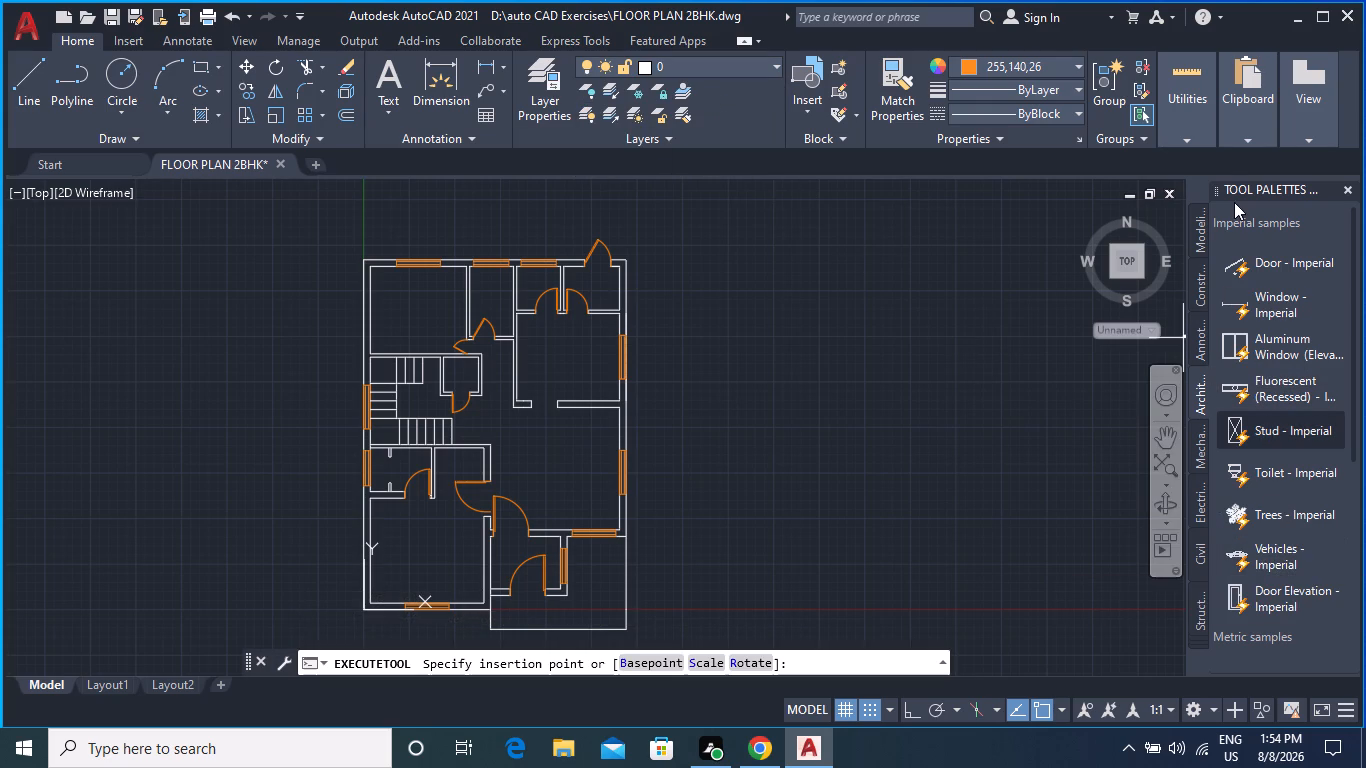
drag(1237, 186, 1190, 193)
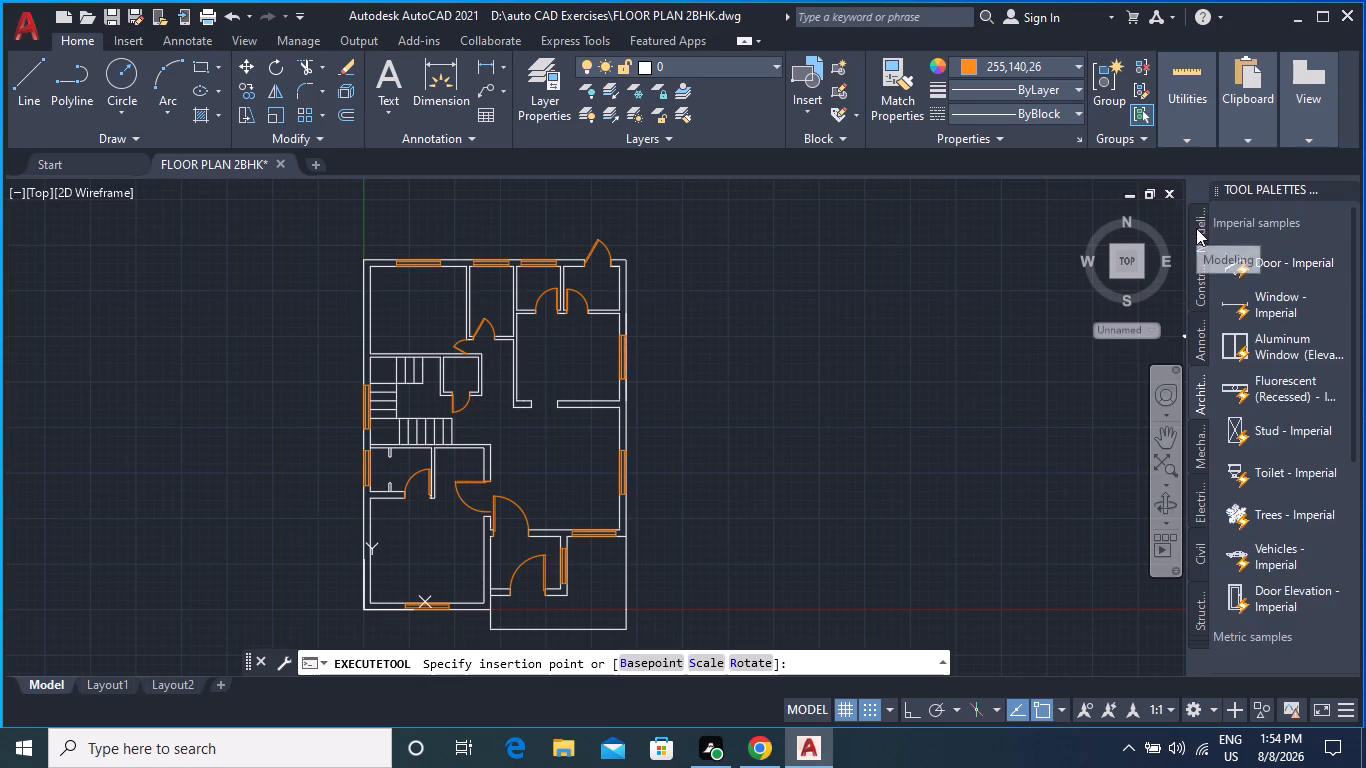
click(908, 450)
Switch the inserted vehicle block to the Sports Car (Top) view.
scroll(938, 429, up, 5)
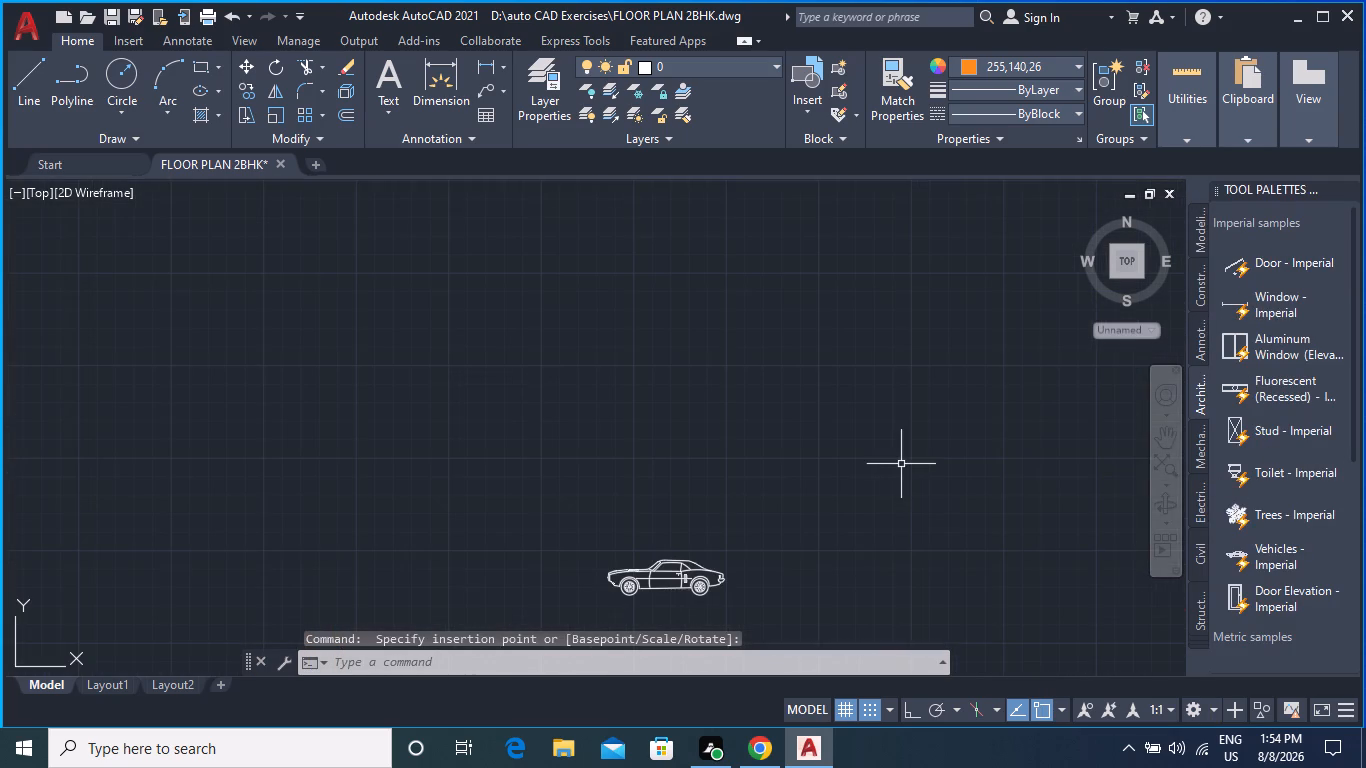
middle_drag(759, 470, 784, 387)
scroll(730, 487, up, 2)
click(650, 511)
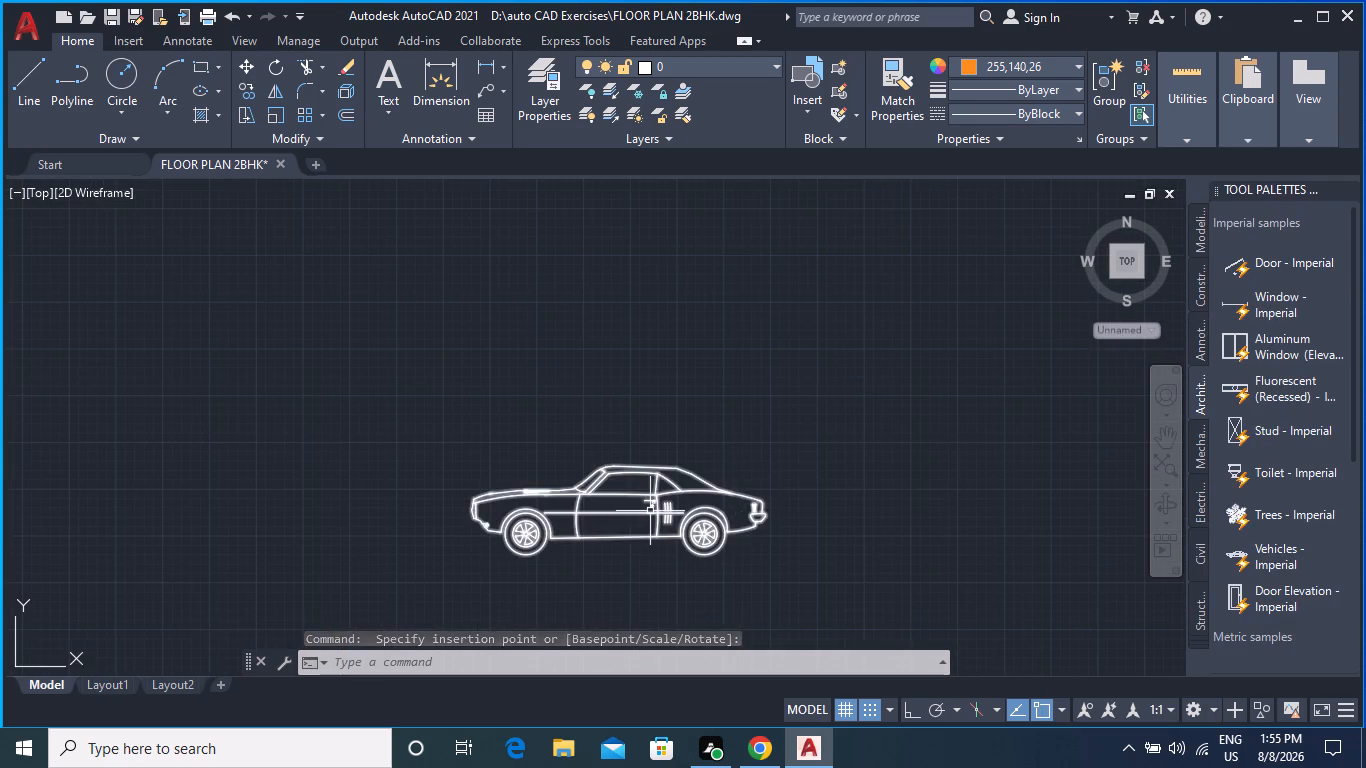
click(454, 567)
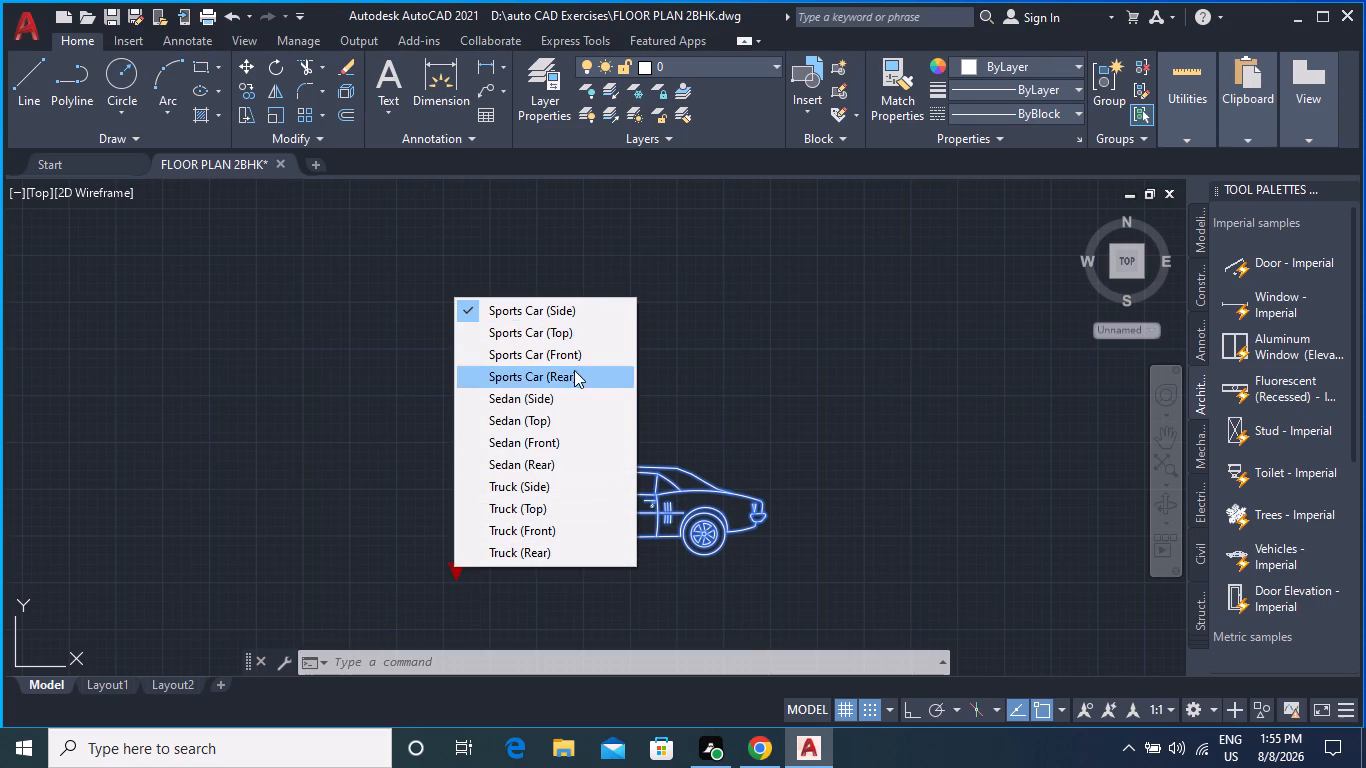
click(565, 332)
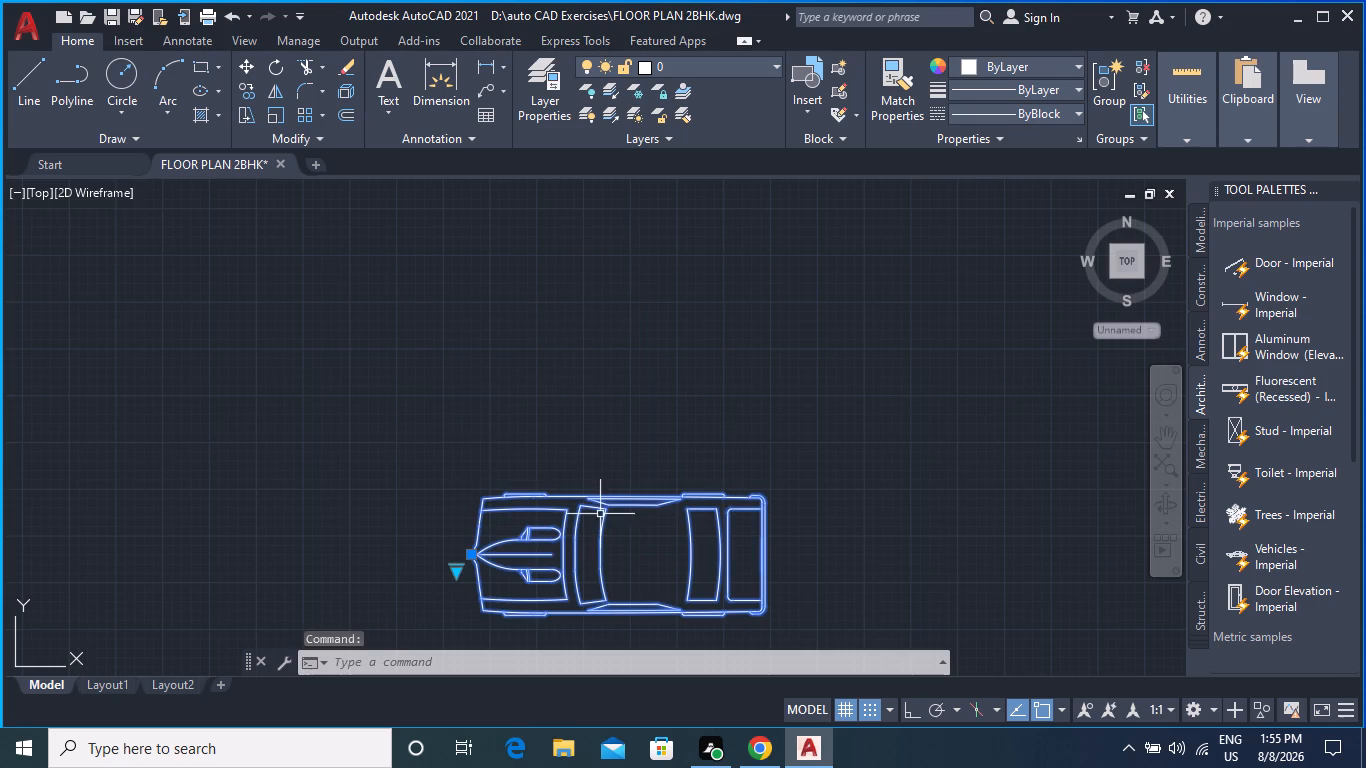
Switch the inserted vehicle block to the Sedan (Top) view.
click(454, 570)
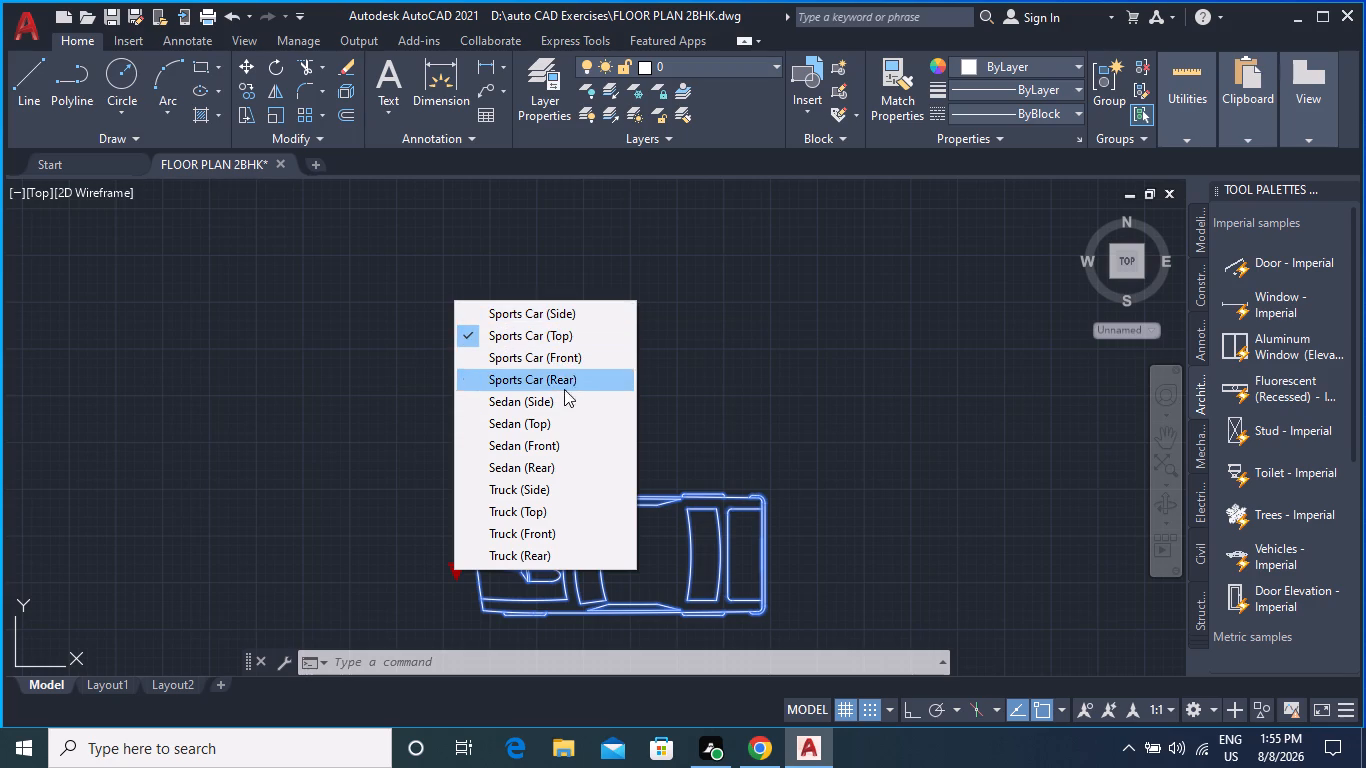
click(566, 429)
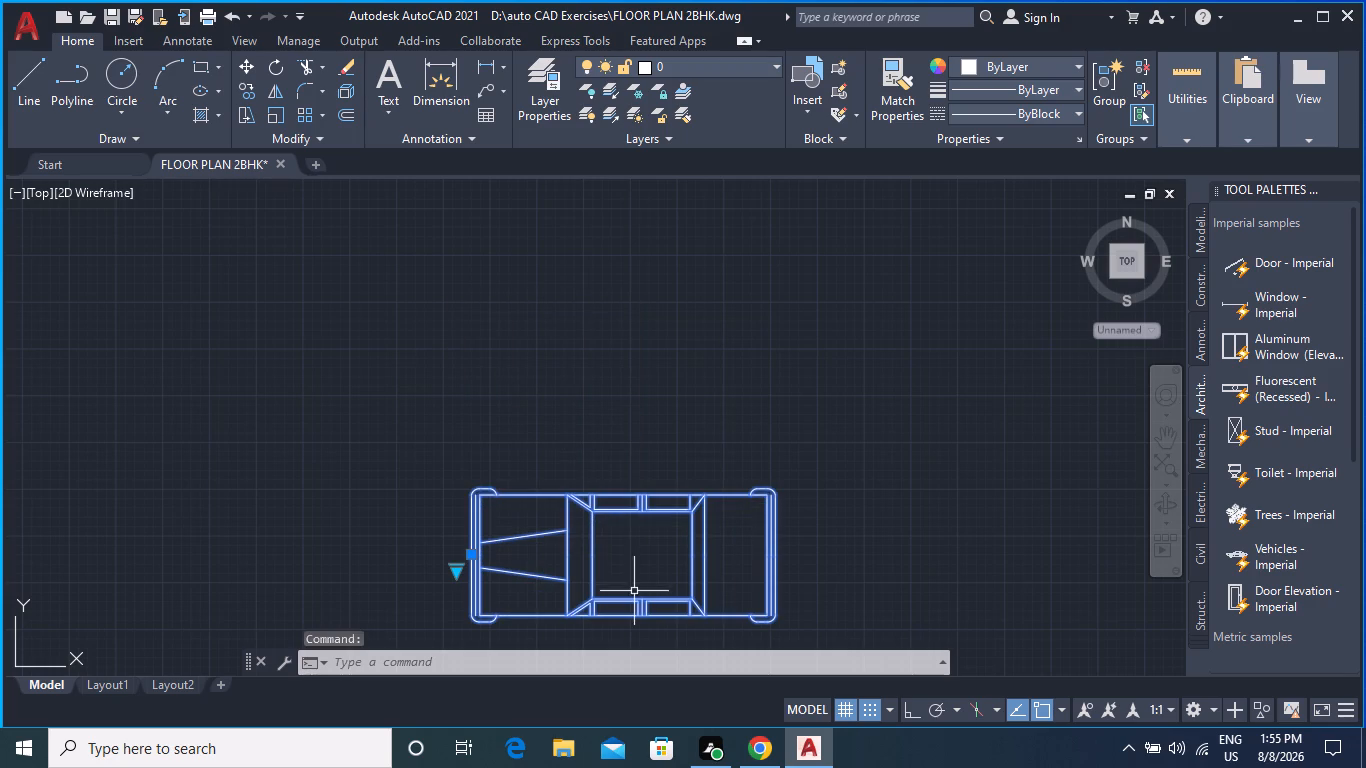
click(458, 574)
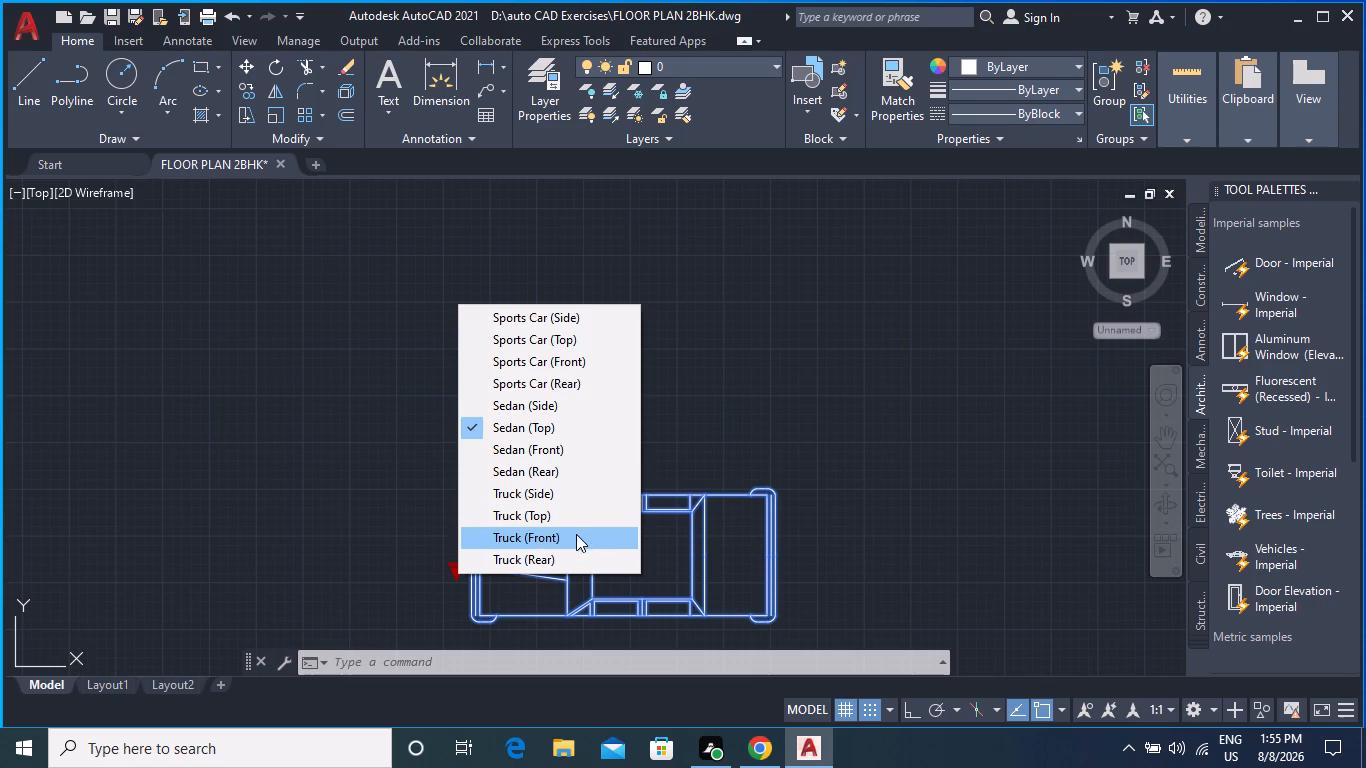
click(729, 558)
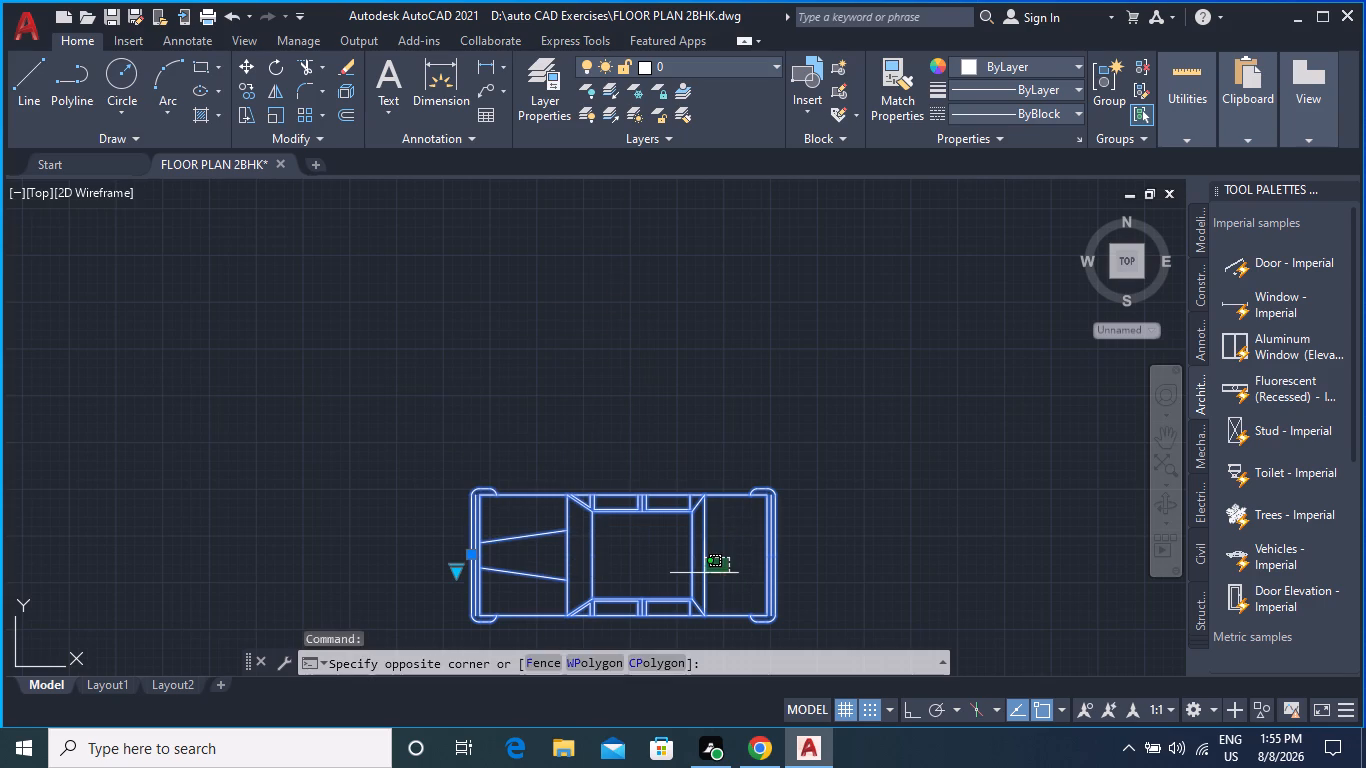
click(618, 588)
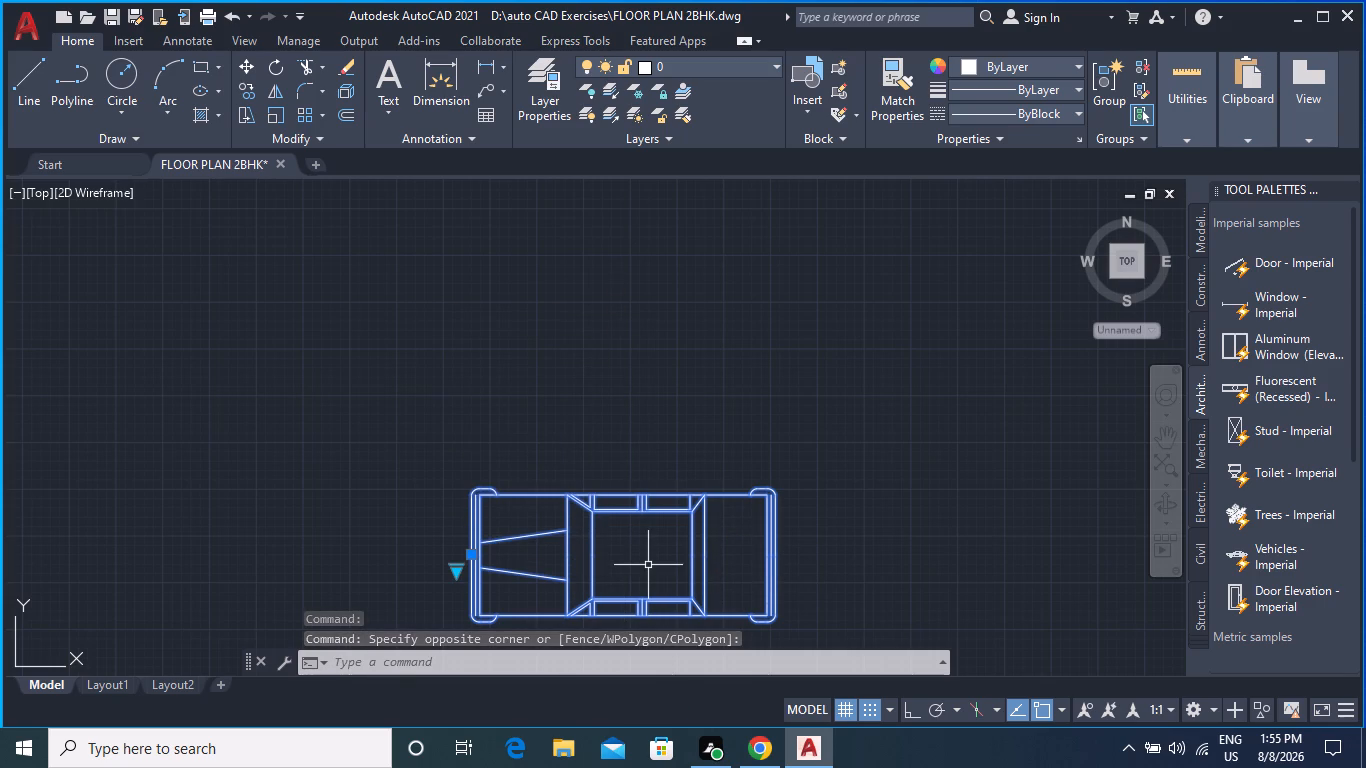
Delete the inserted vehicle block from the drawing.
middle_drag(648, 565, 649, 463)
key(Delete)
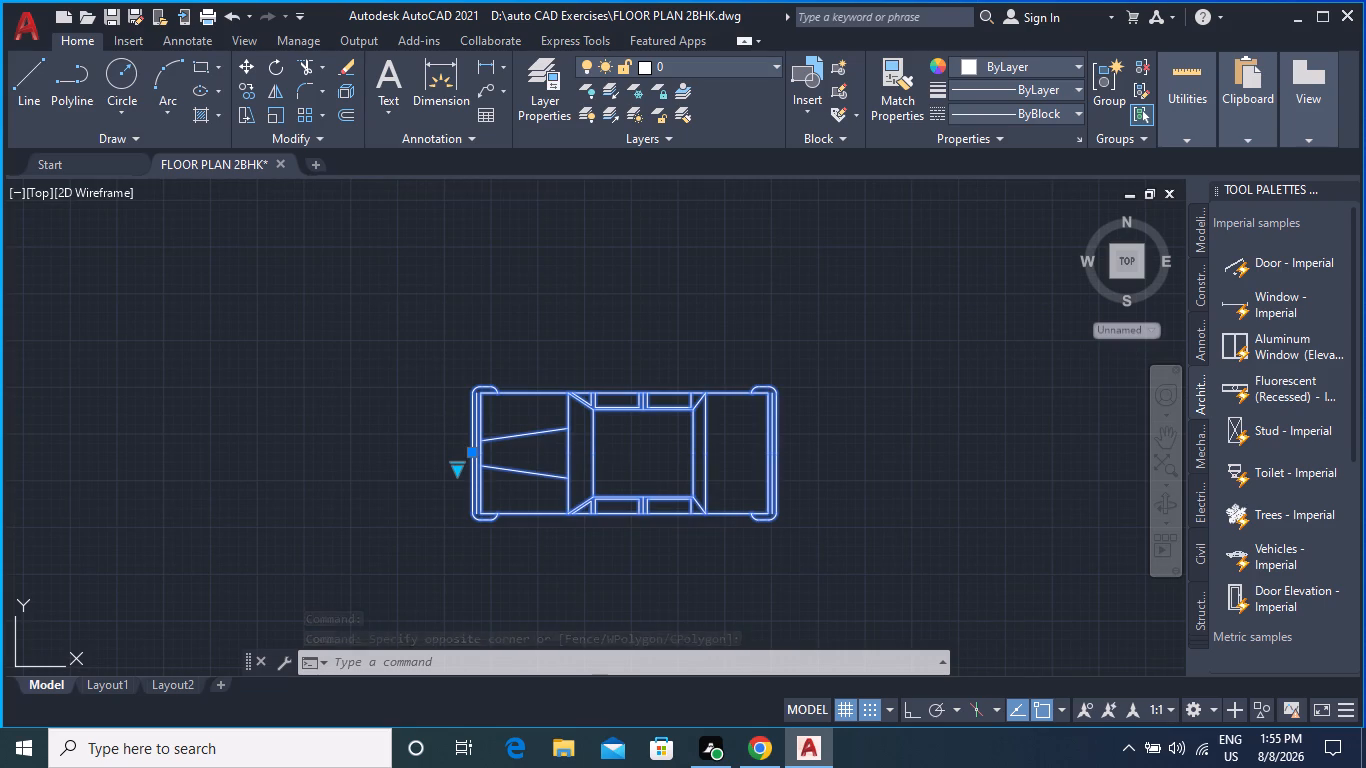
Start importing a DGN file into the current floor plan drawing.
scroll(917, 304, down, 3)
scroll(1007, 289, down, 2)
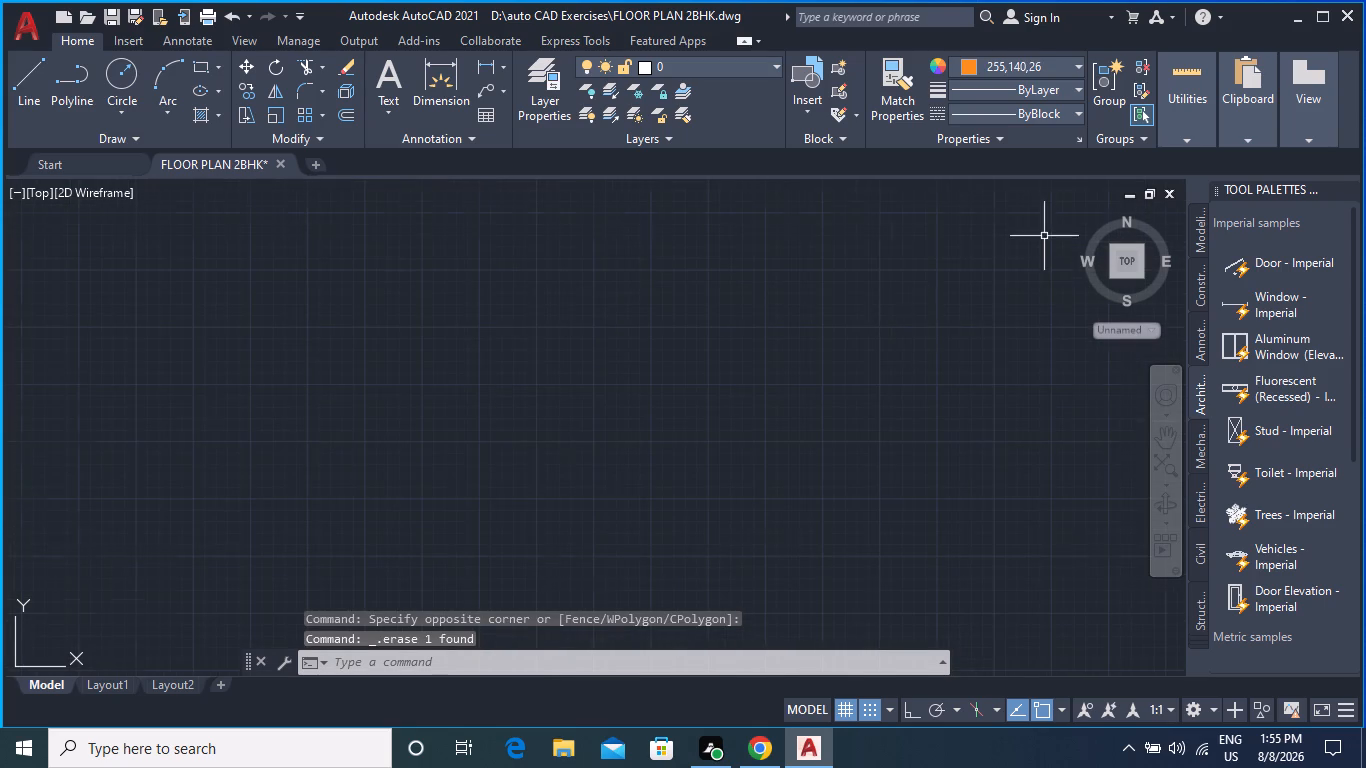
scroll(650, 331, down, 3)
middle_drag(638, 327, 694, 355)
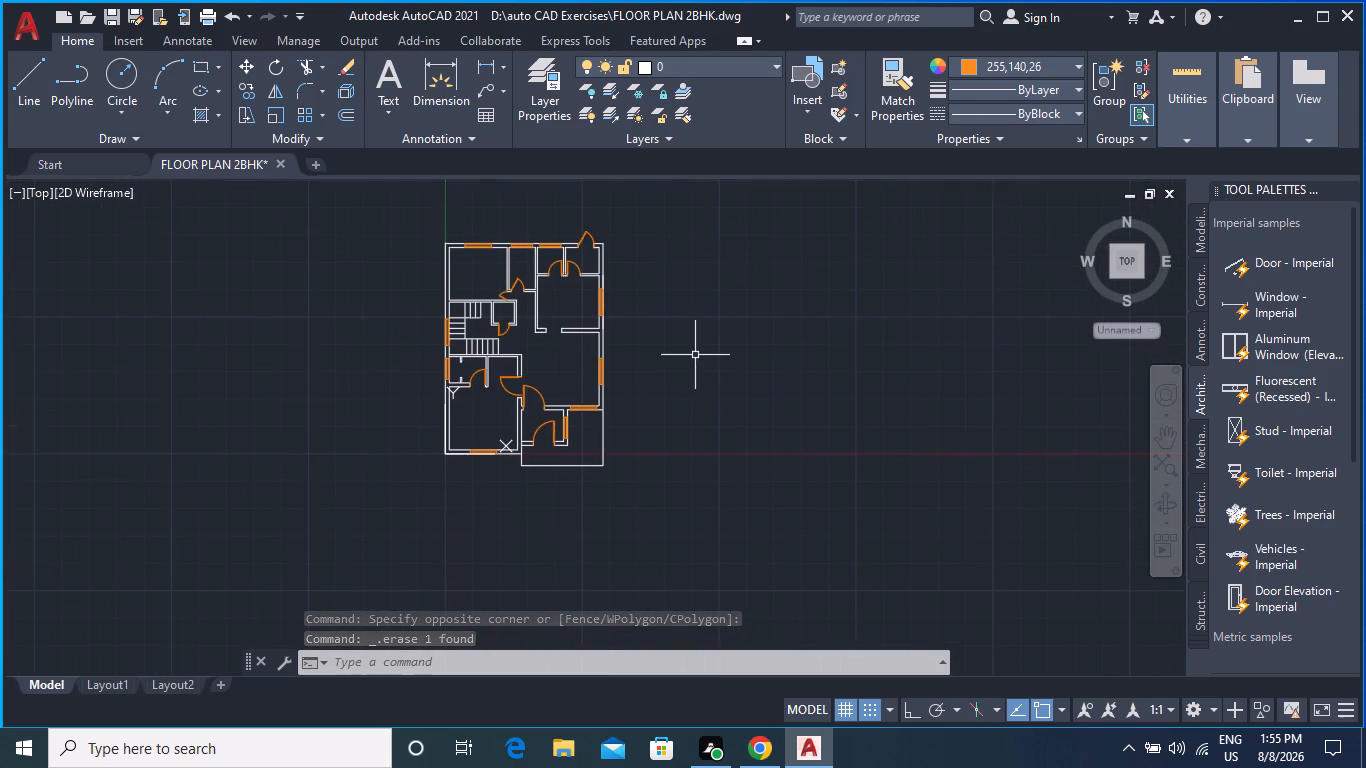
scroll(682, 348, up, 1)
middle_drag(666, 346, 719, 392)
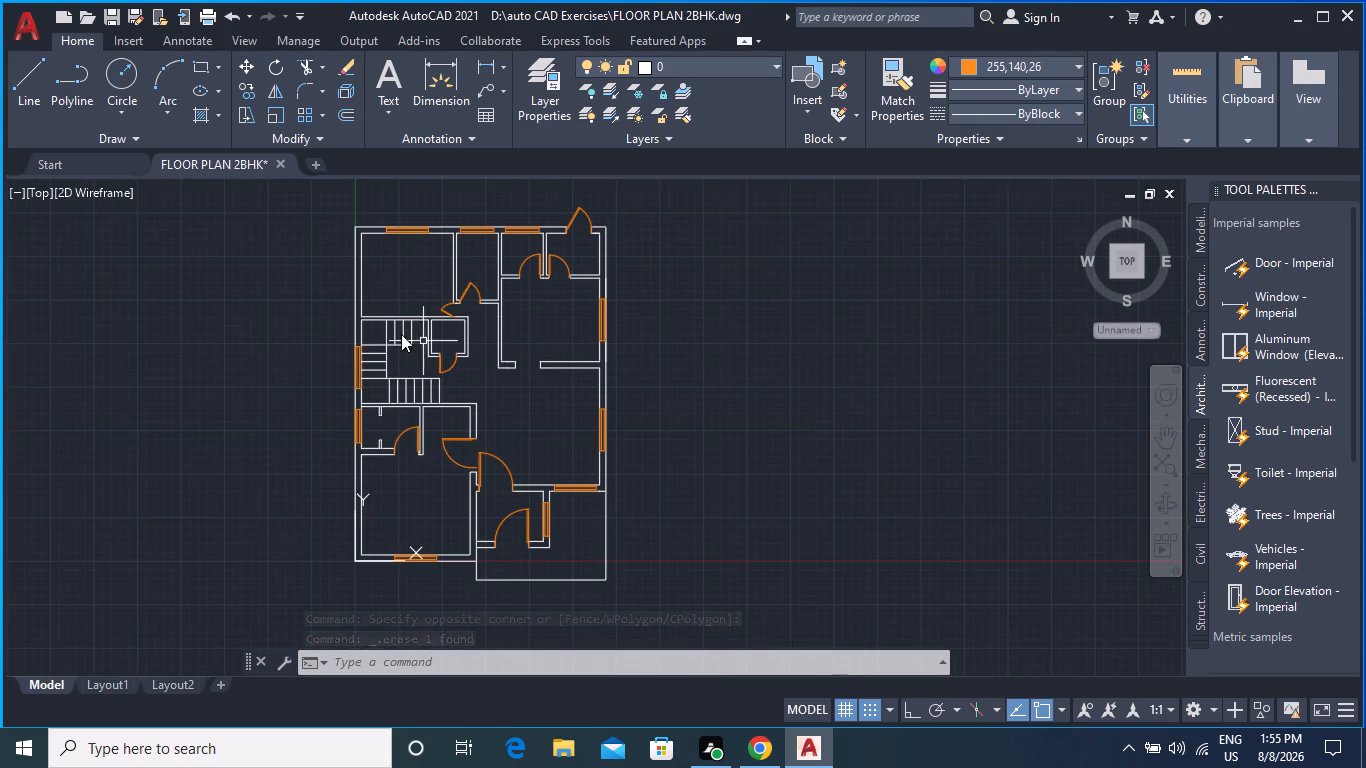
click(33, 35)
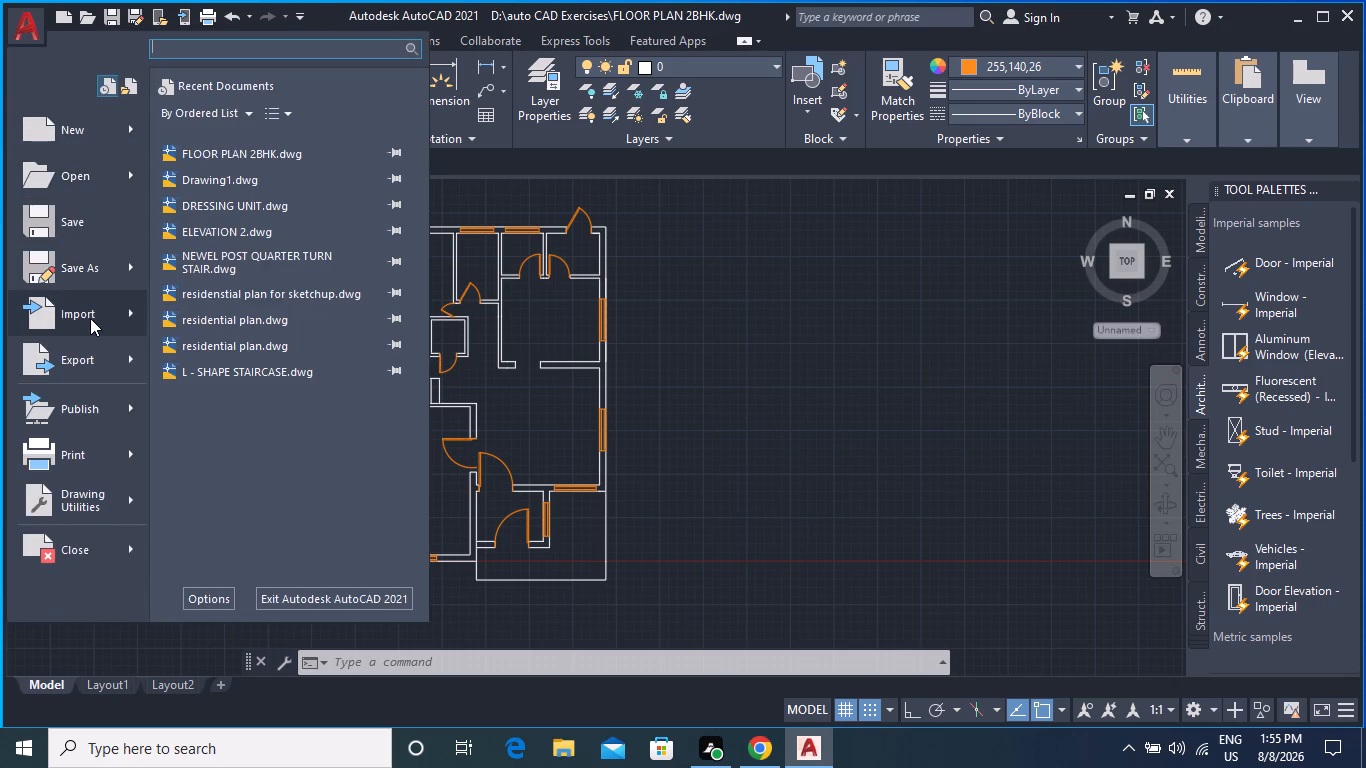
click(90, 318)
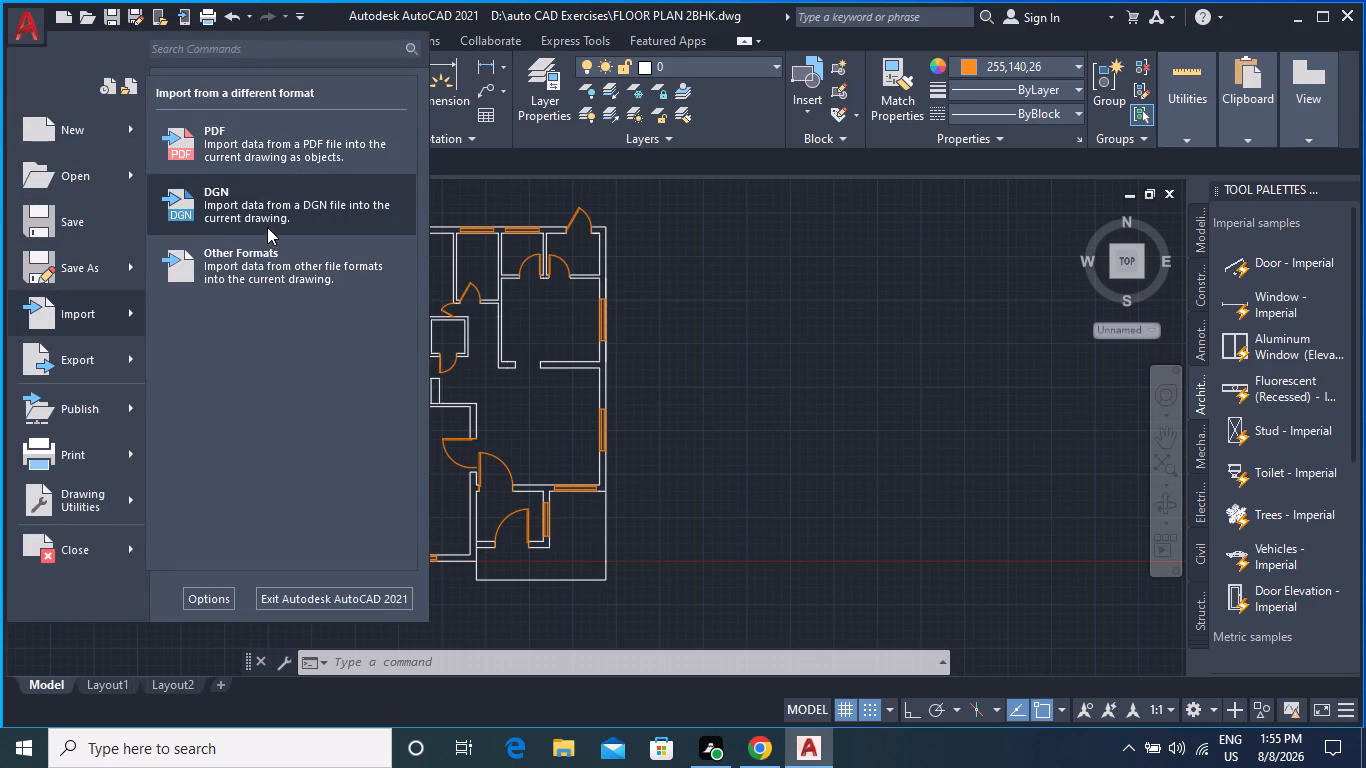
click(267, 207)
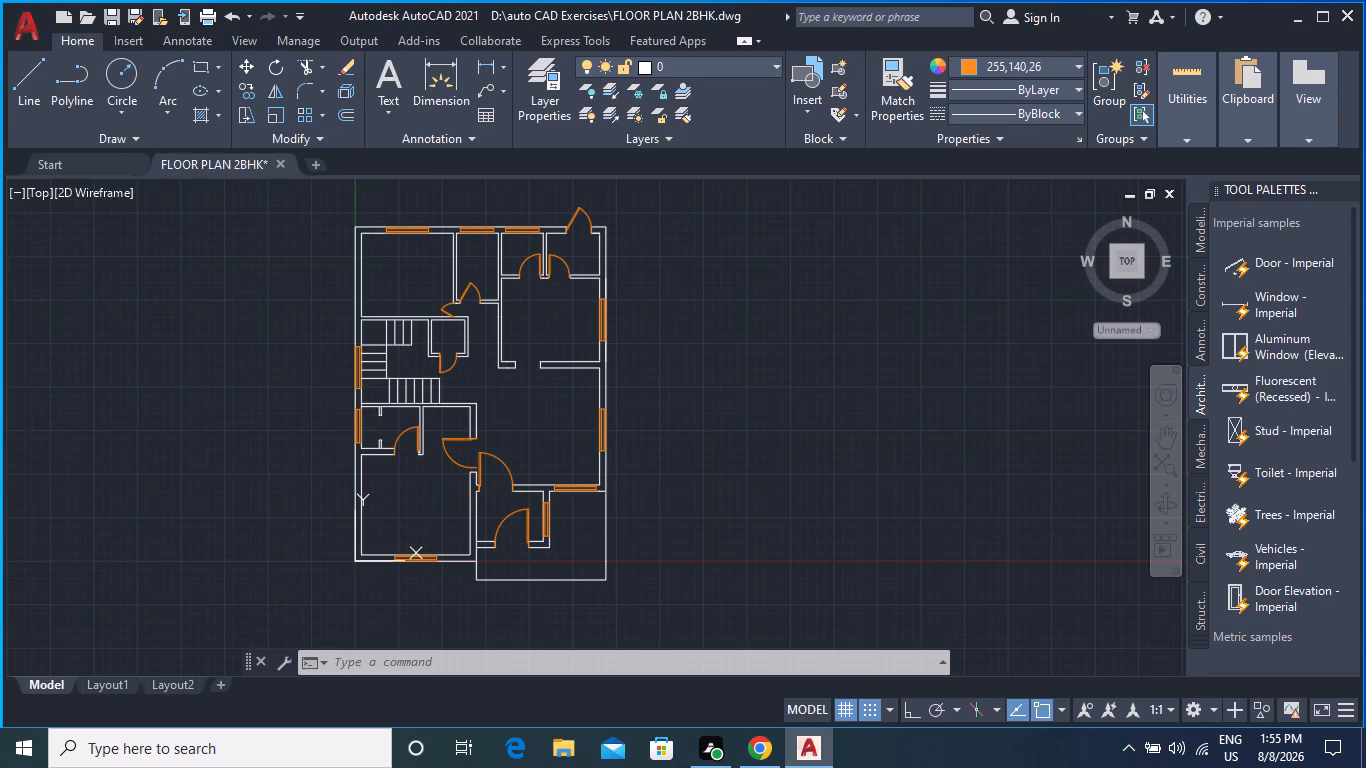